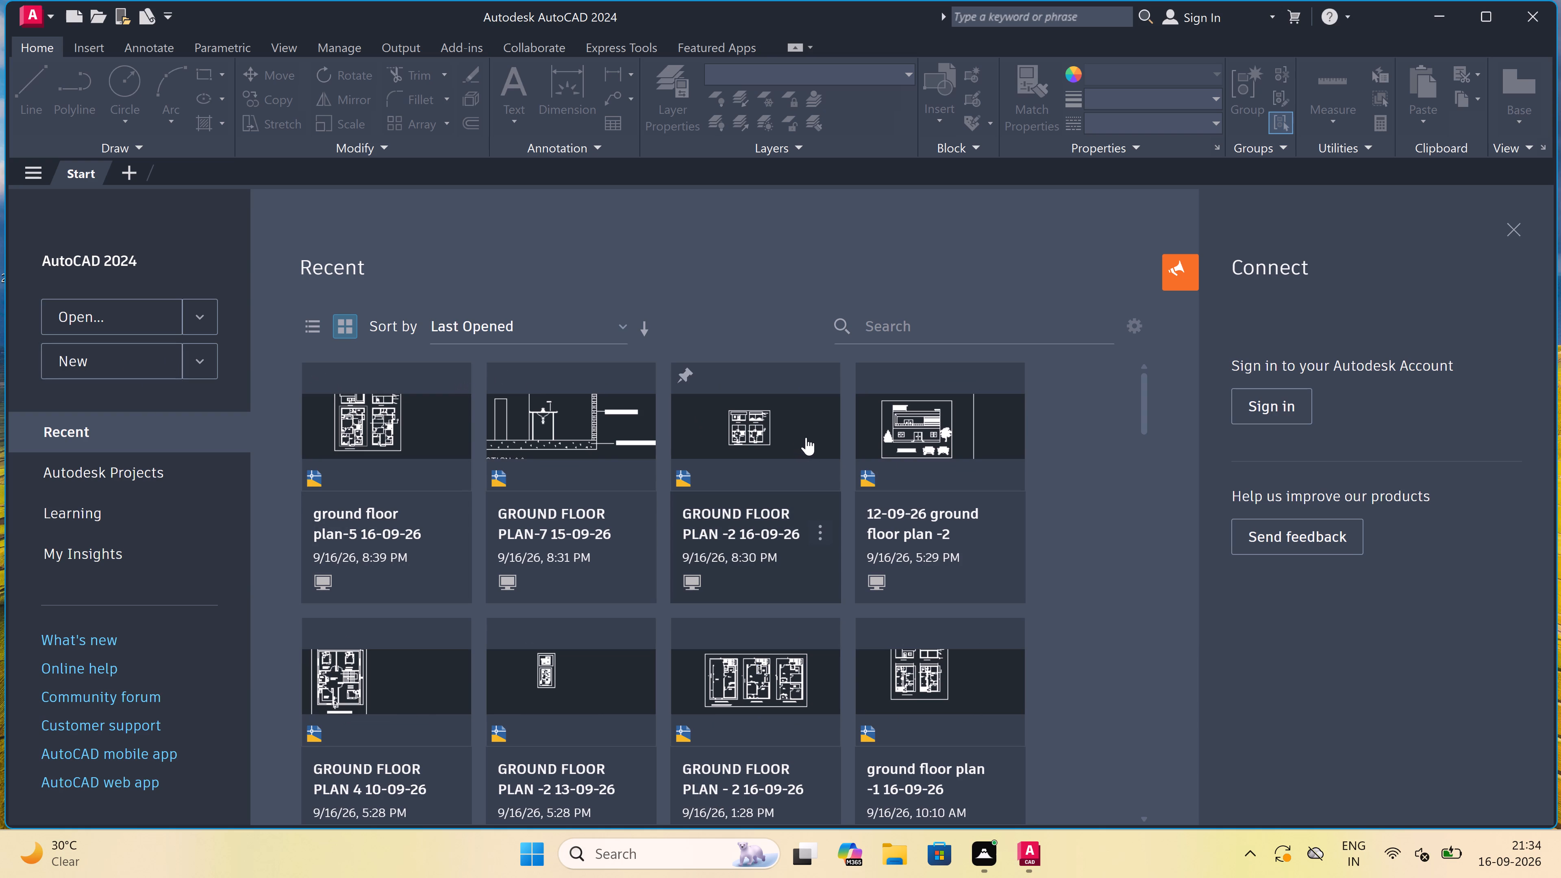
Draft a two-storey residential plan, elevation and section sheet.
Create a new blank drawing.
scroll(806, 437, up, 2)
scroll(694, 502, down, 1)
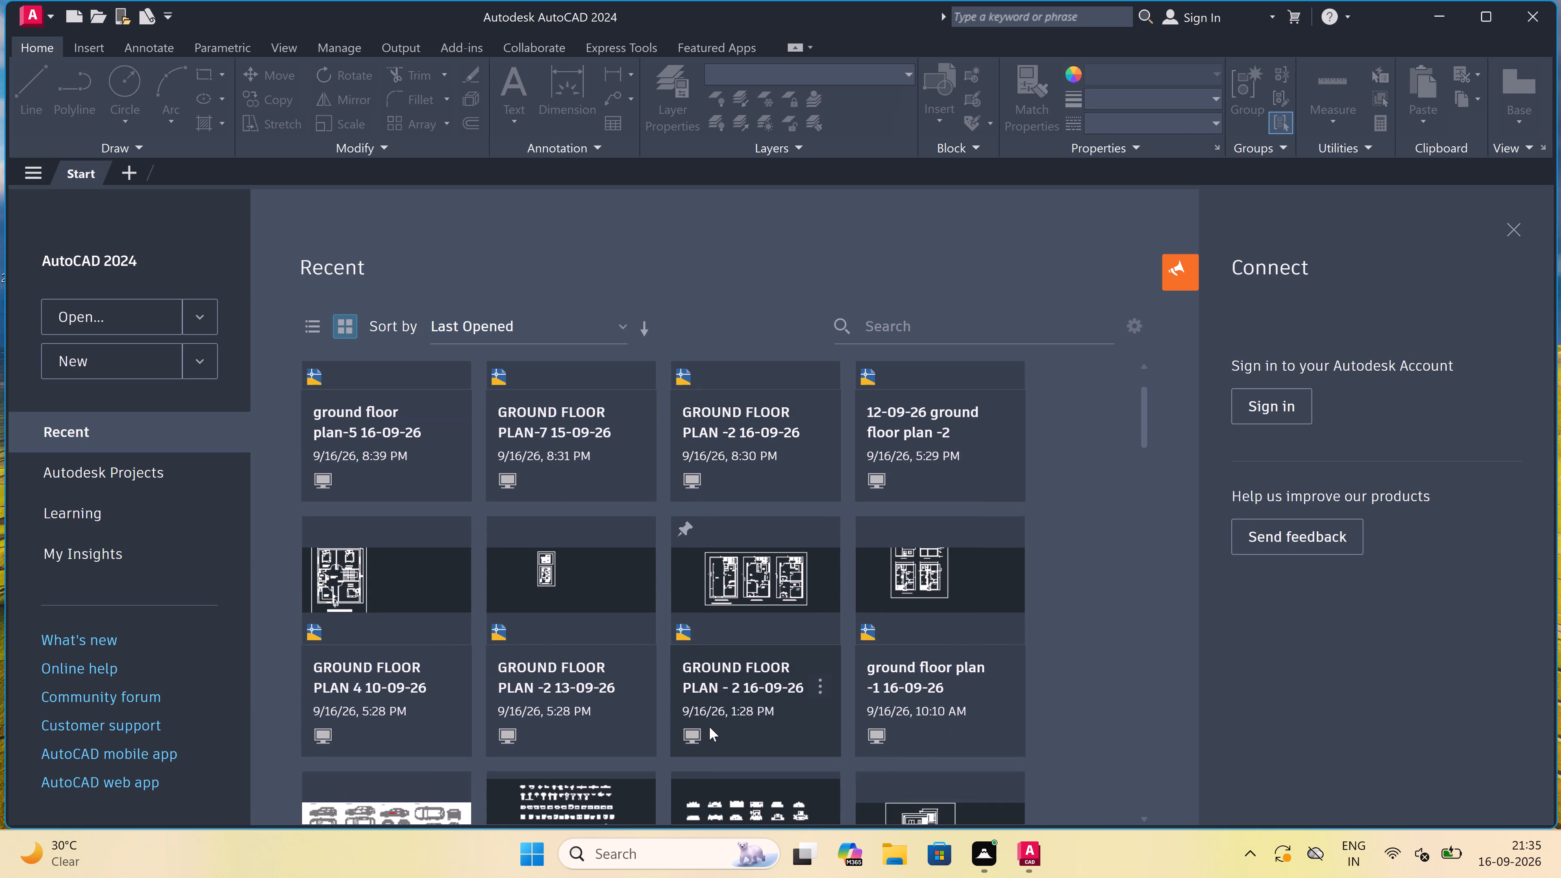
scroll(713, 673, up, 3)
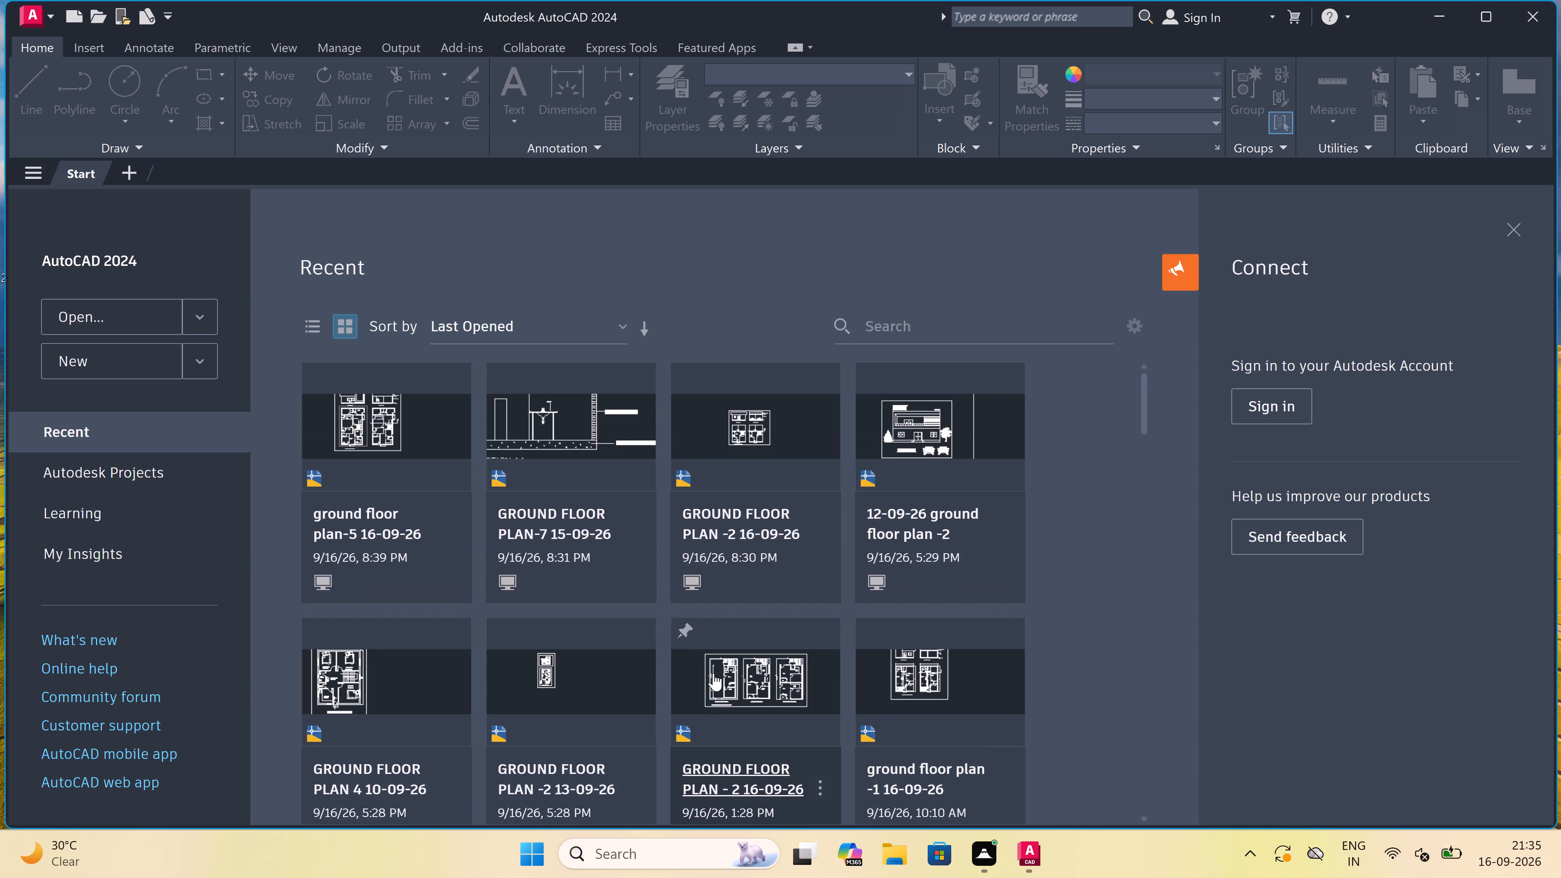
double_click(101, 353)
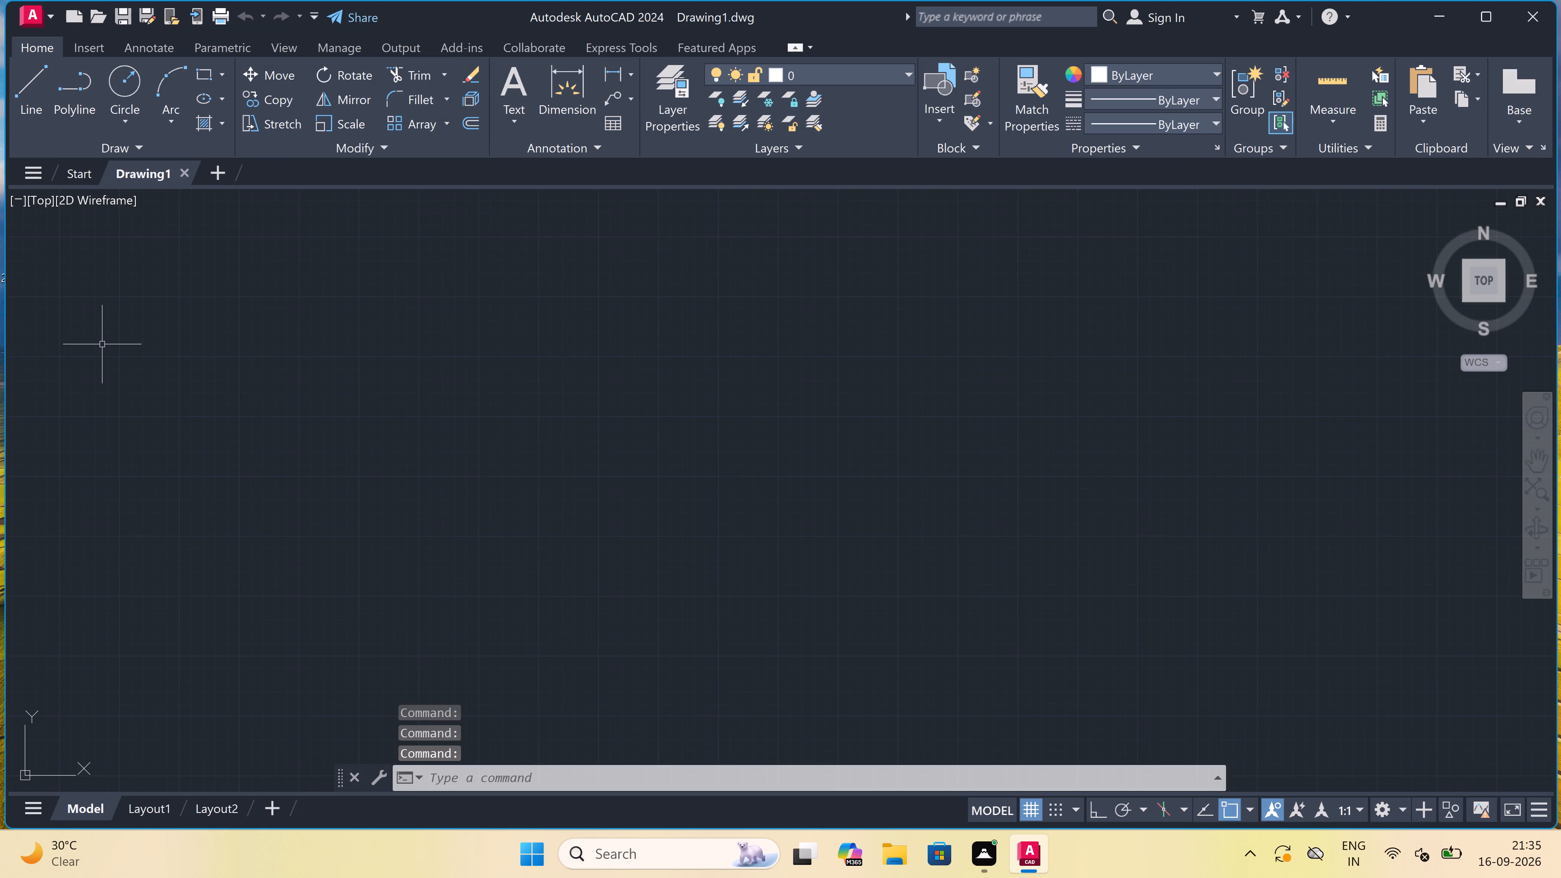
Configure the drawing units to Engineering length type, 0'-0" precision and an insertion scale in inches.
text(un)
key(space)
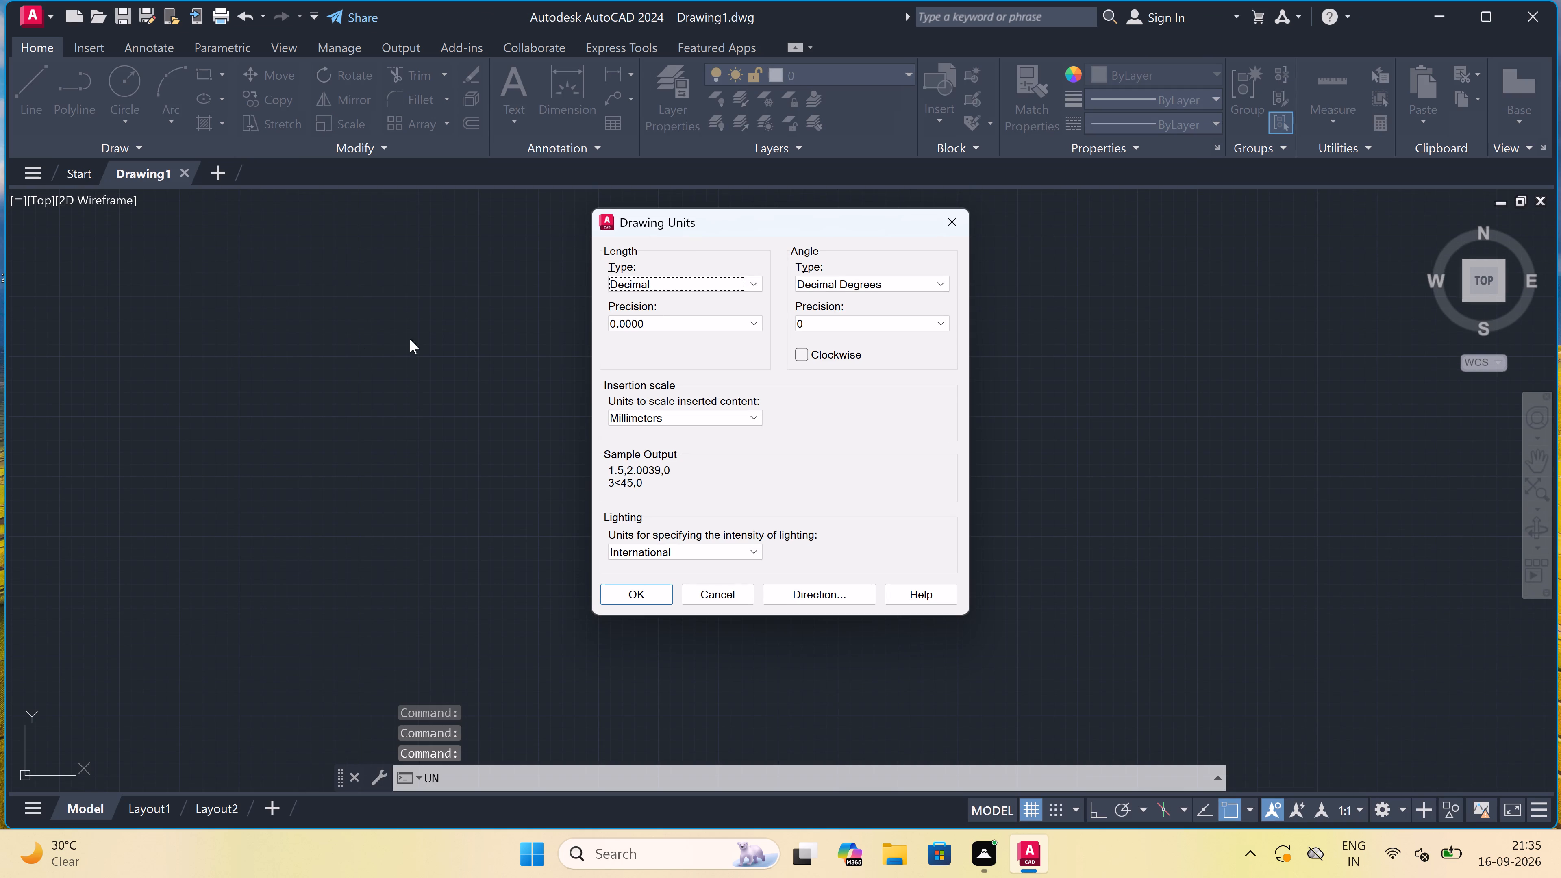
double_click(659, 285)
click(674, 277)
click(676, 319)
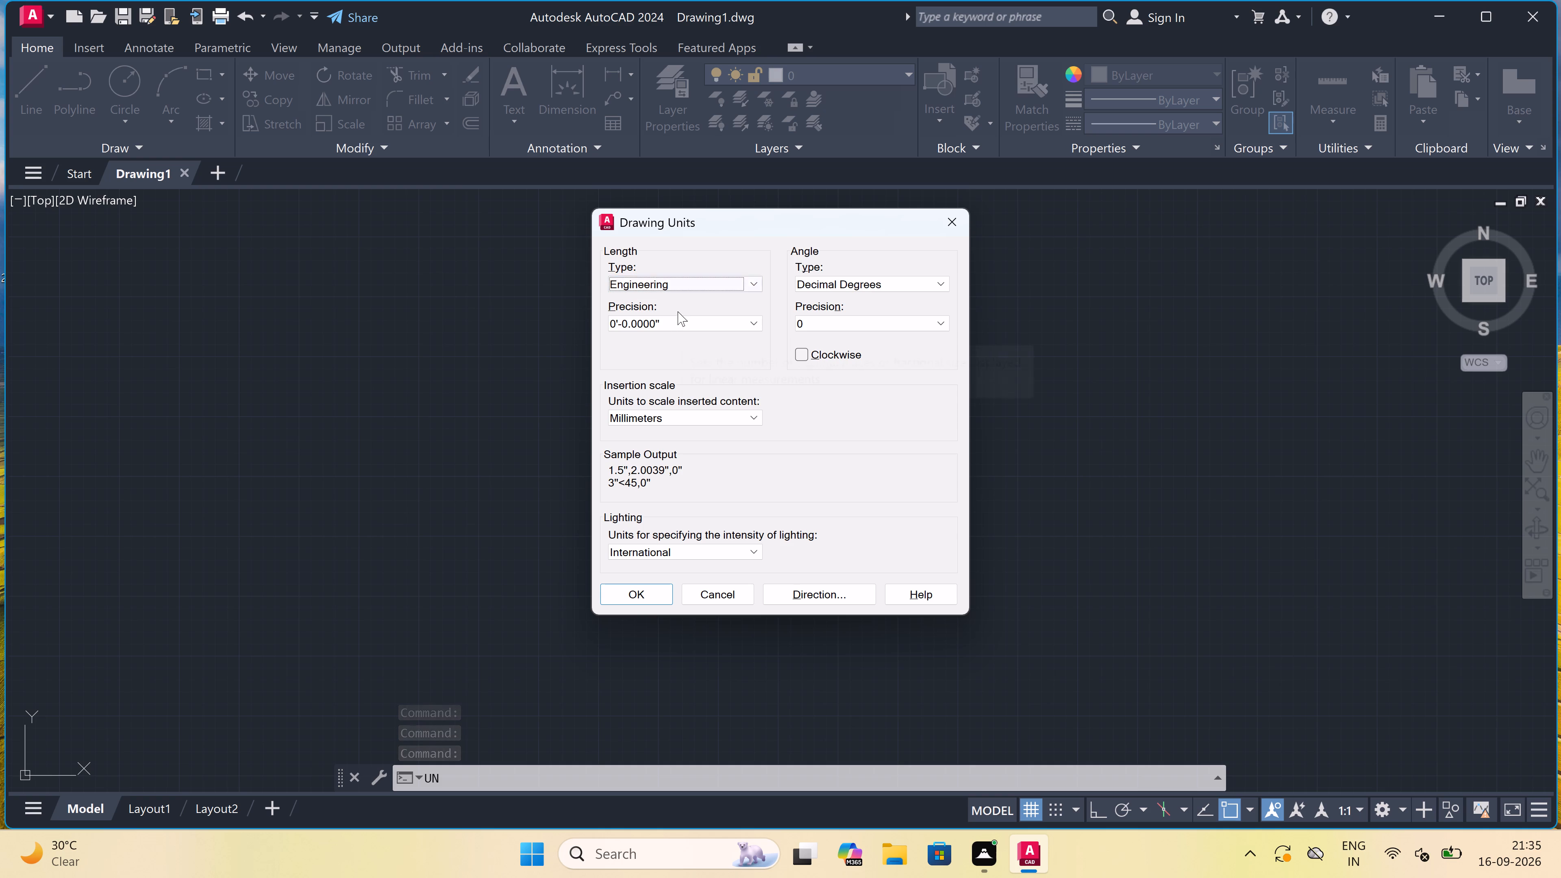
click(678, 323)
click(676, 332)
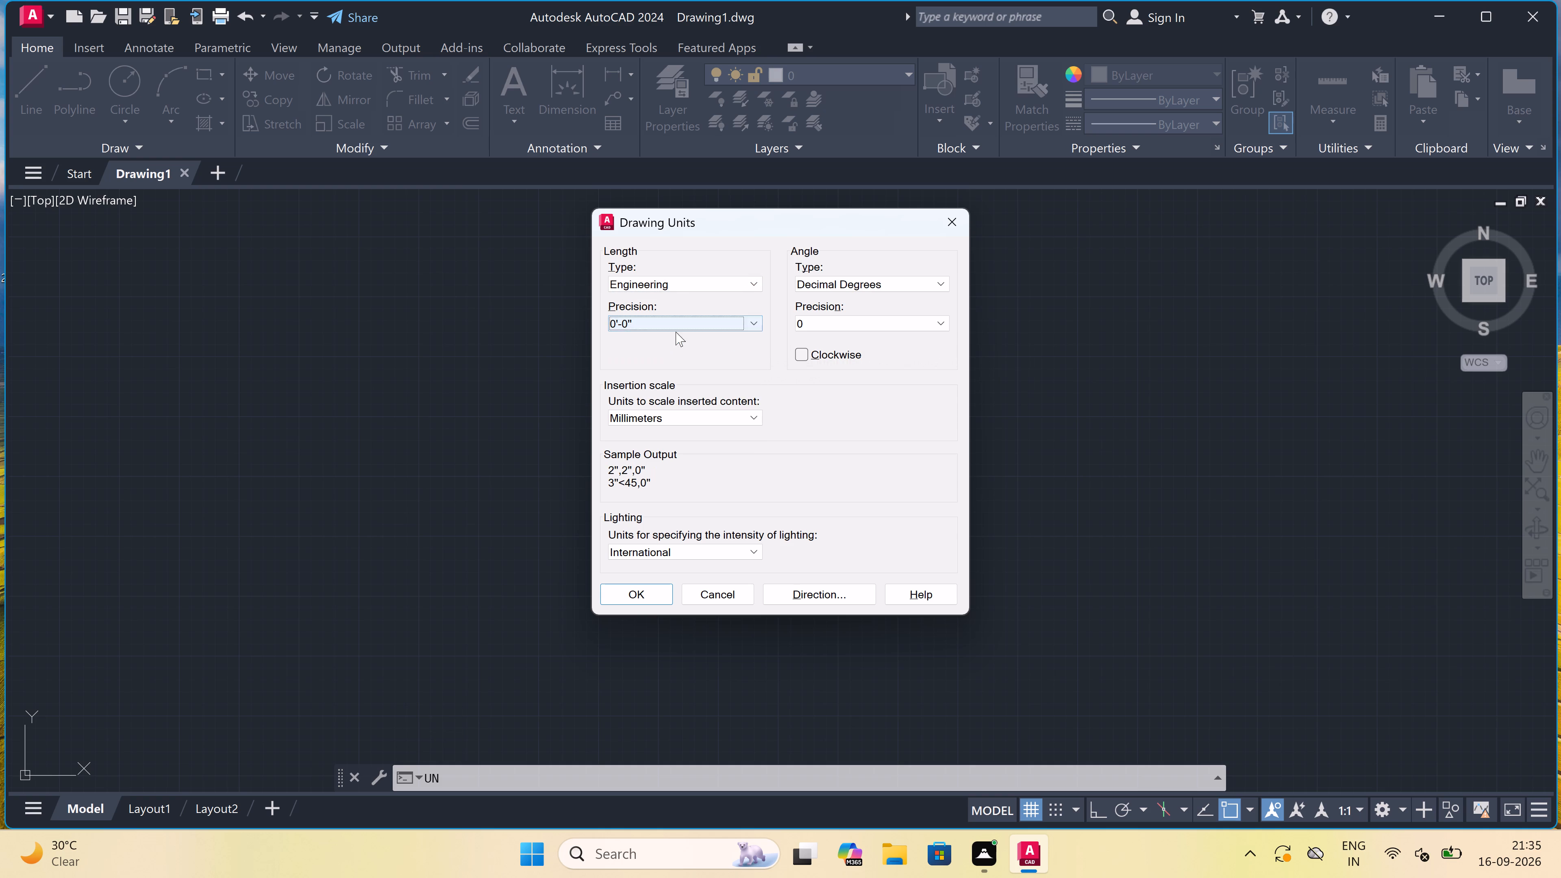
click(652, 417)
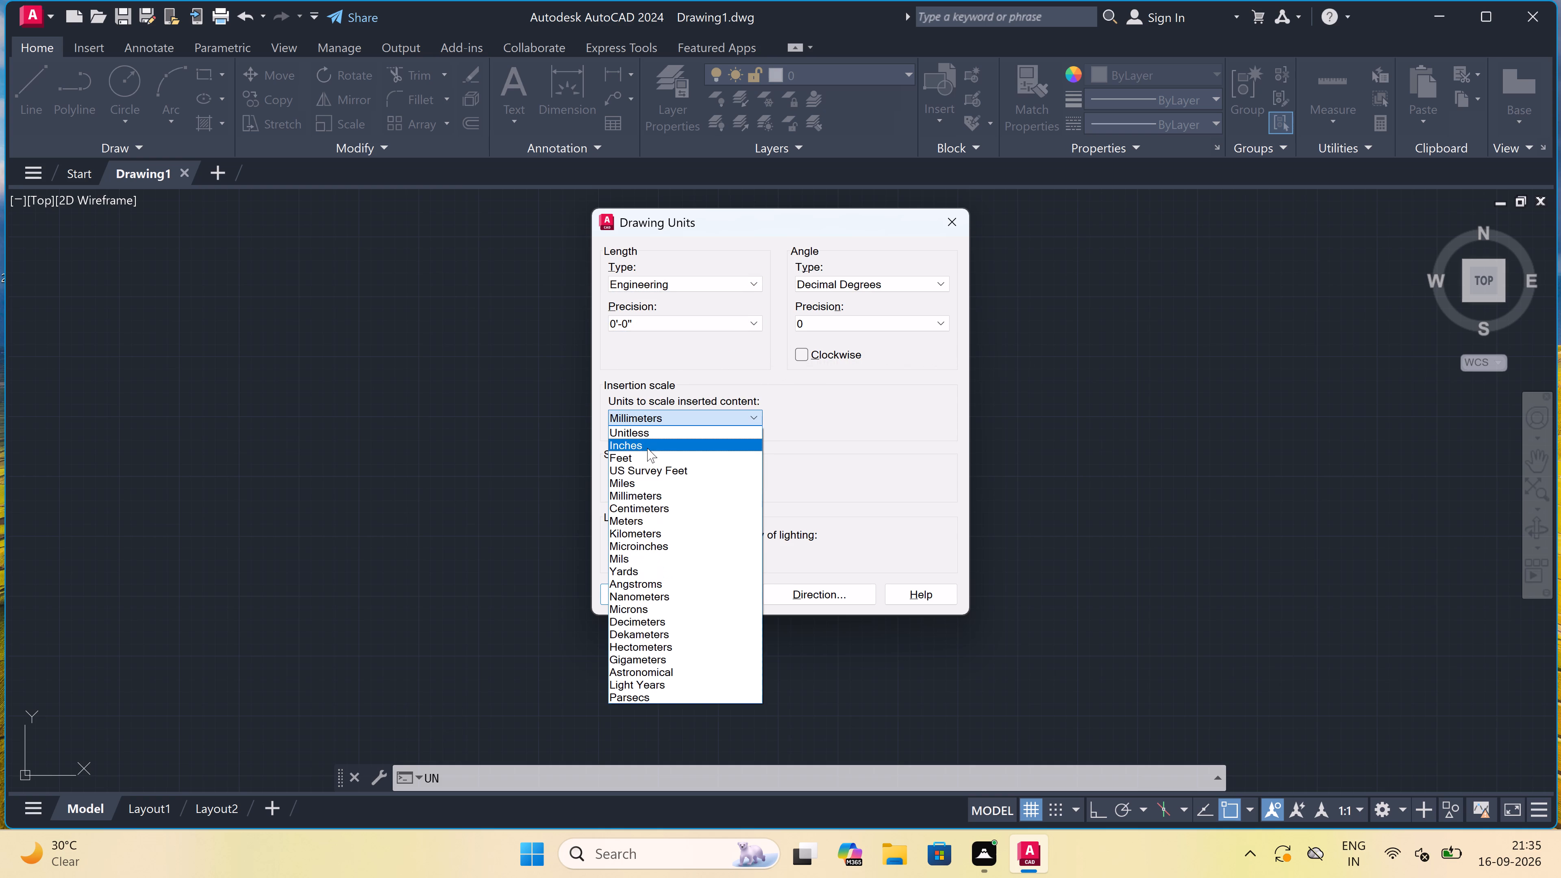
click(646, 447)
click(623, 597)
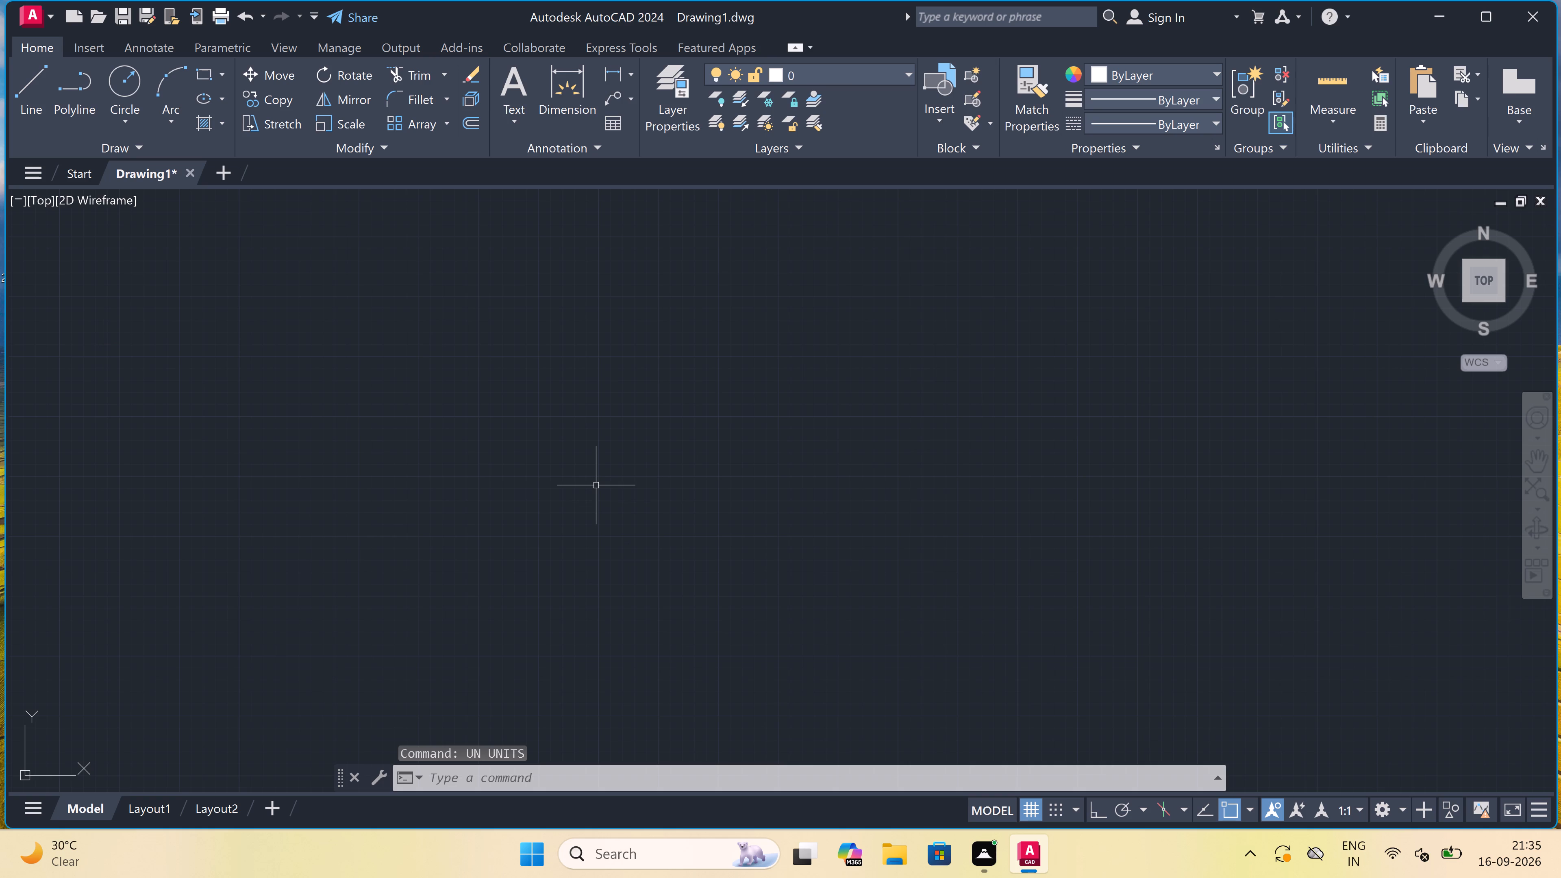
Draw one horizontal and one vertical construction line crossing at a common point, with Ortho turned on.
text(xl)
key(space)
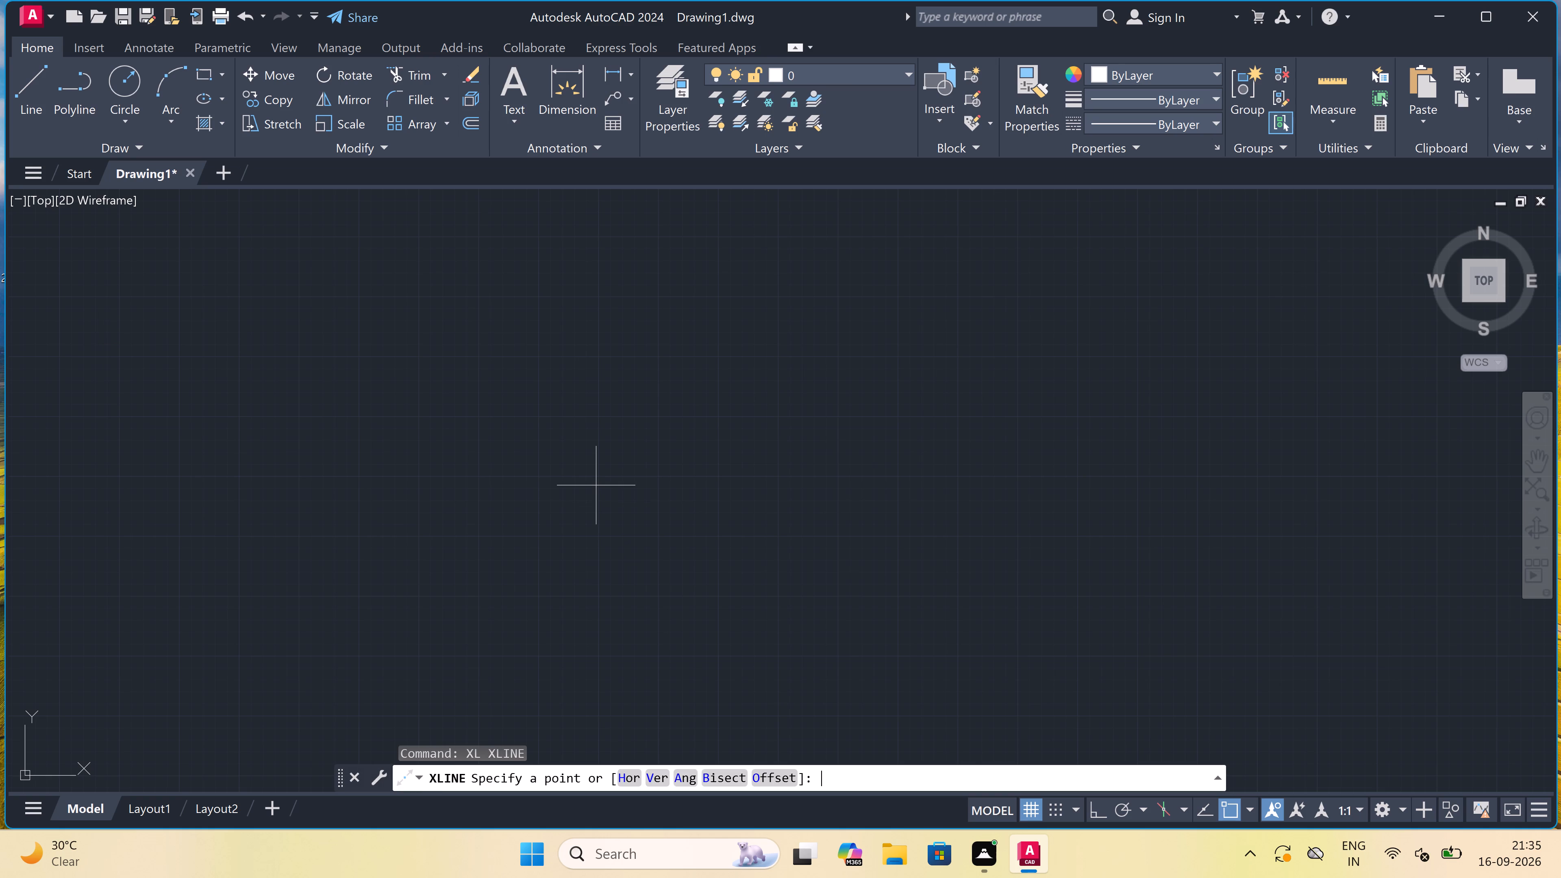
click(474, 256)
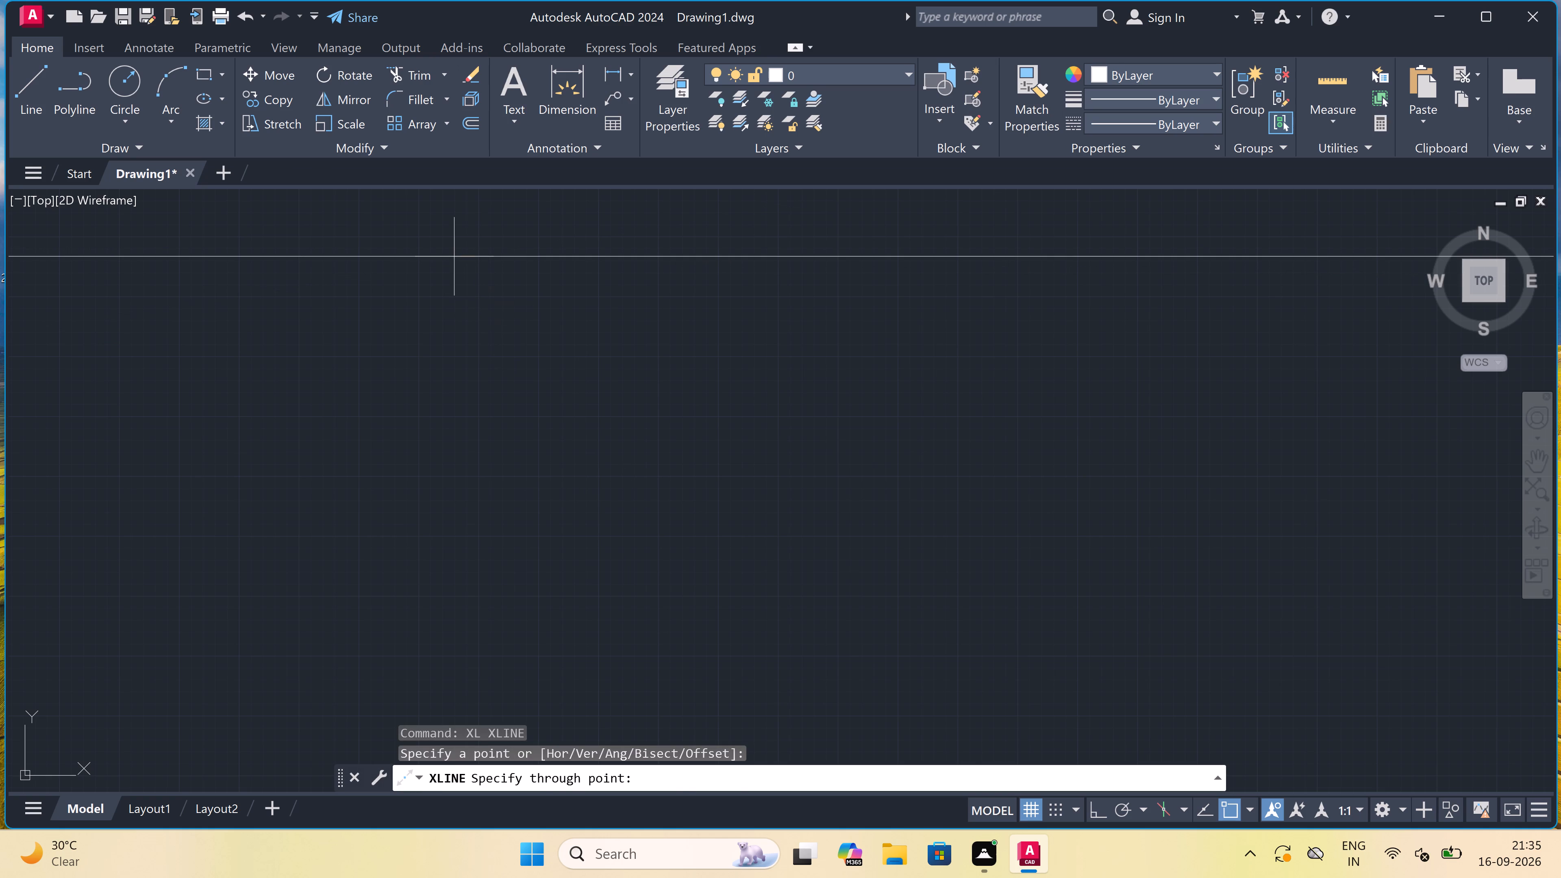
key(F8)
click(447, 239)
click(442, 237)
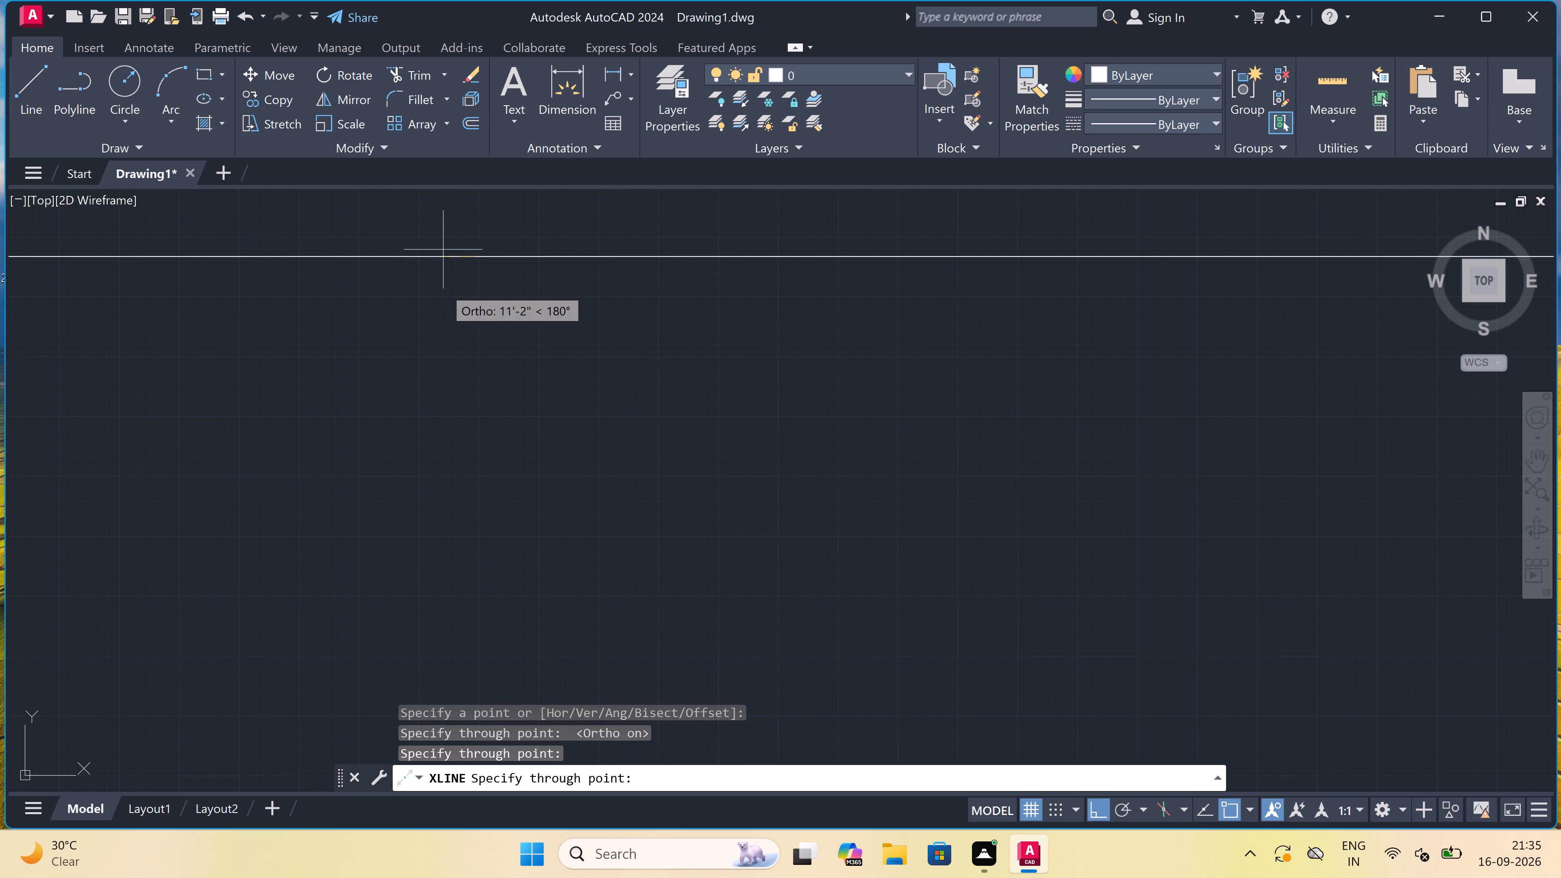
click(467, 485)
key(Escape)
Trim the horizontal line left of the intersection and the vertical line above it, leaving an upper-left corner.
scroll(467, 481, down, 2)
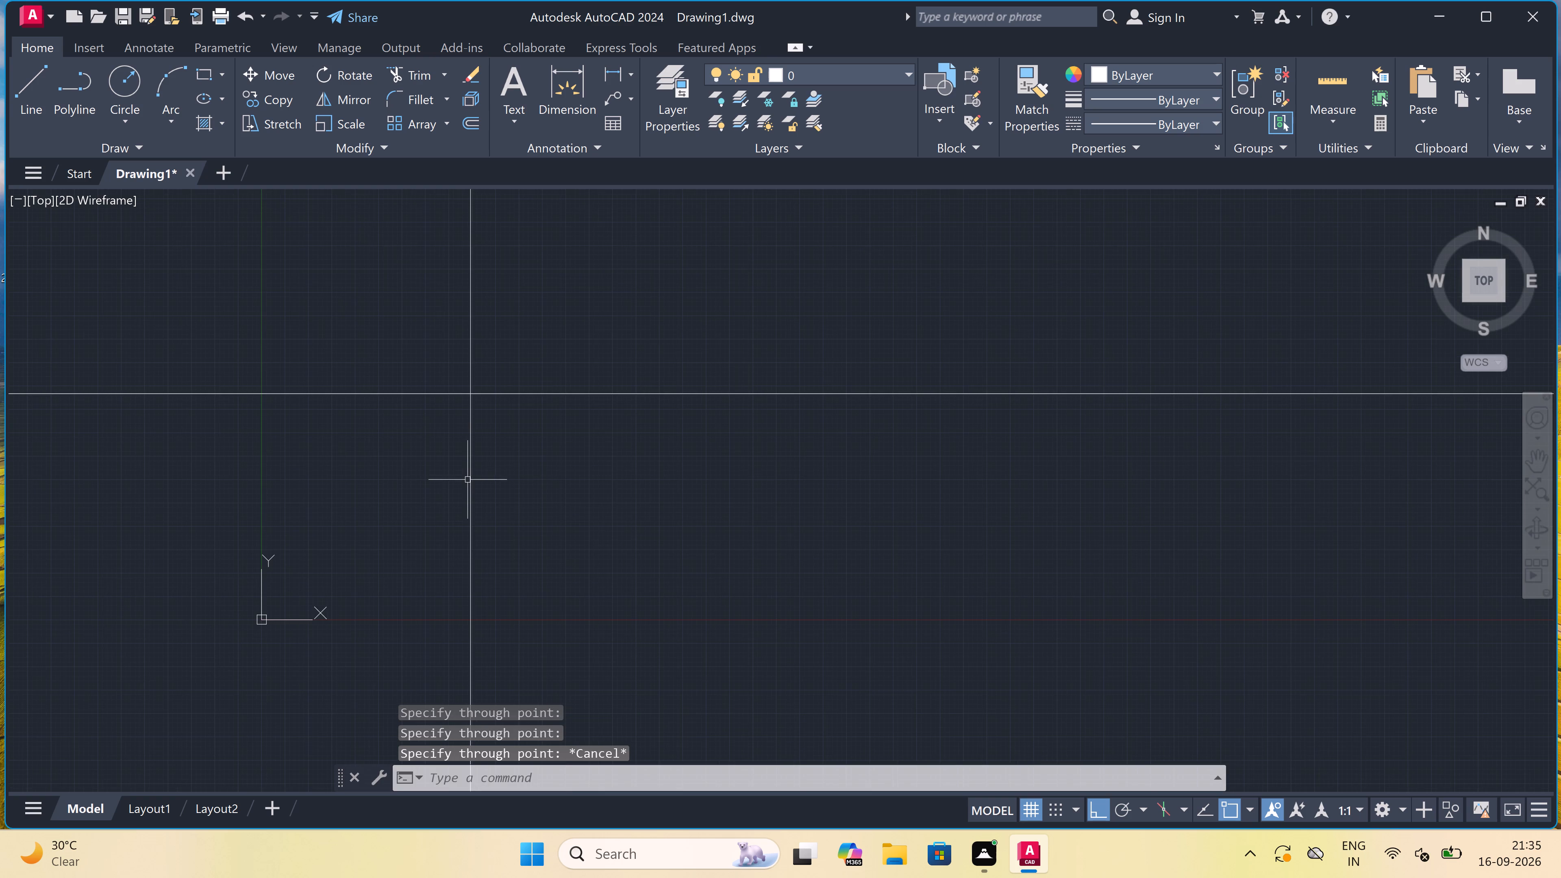
scroll(459, 420, up, 3)
scroll(502, 316, up, 2)
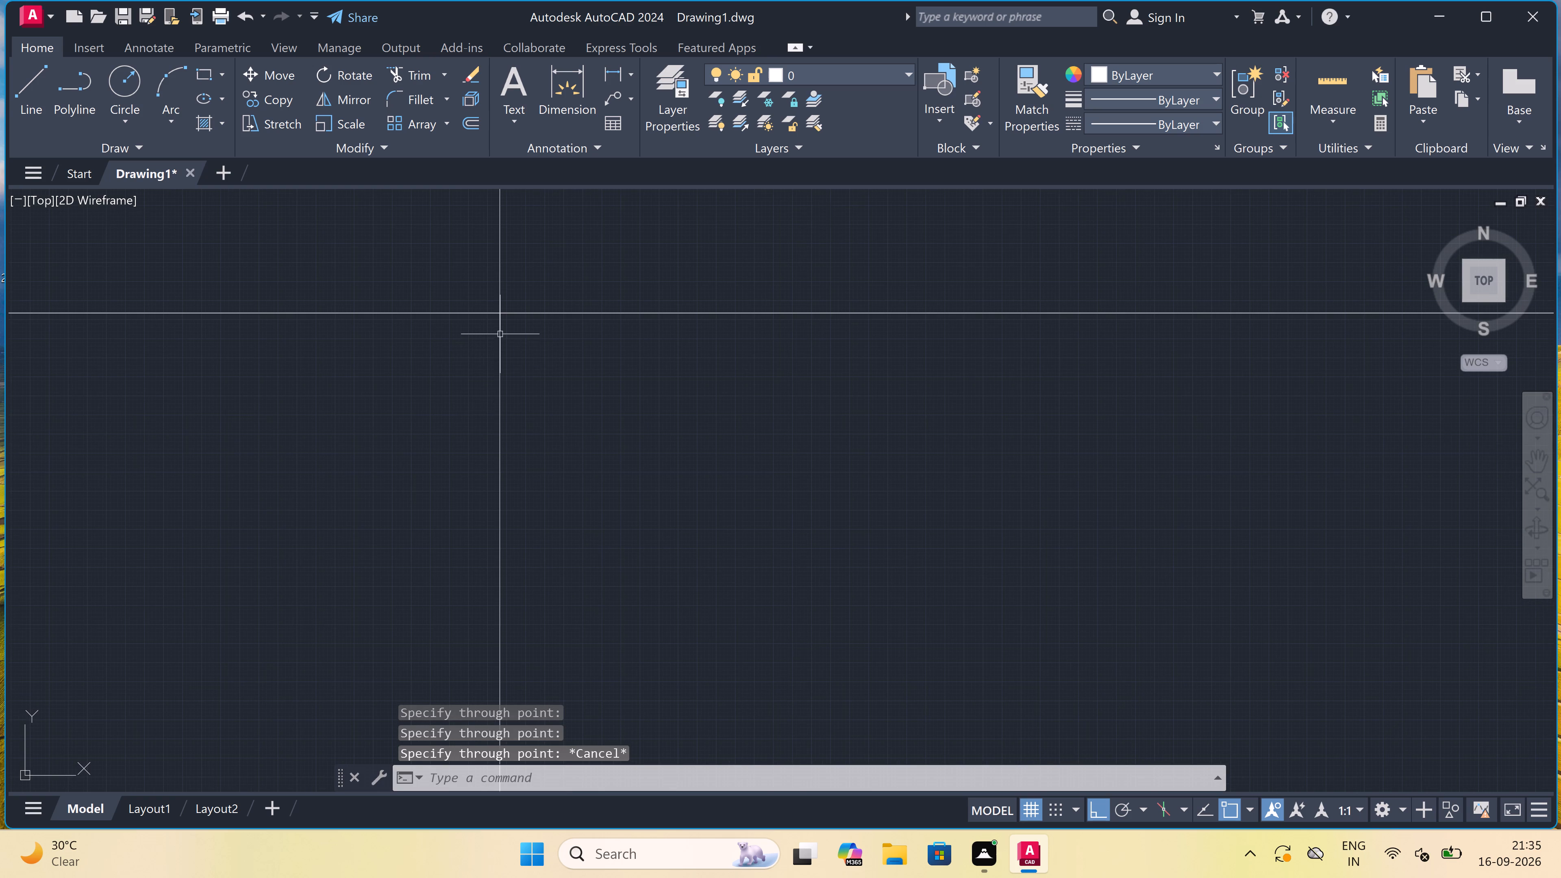
scroll(502, 316, up, 4)
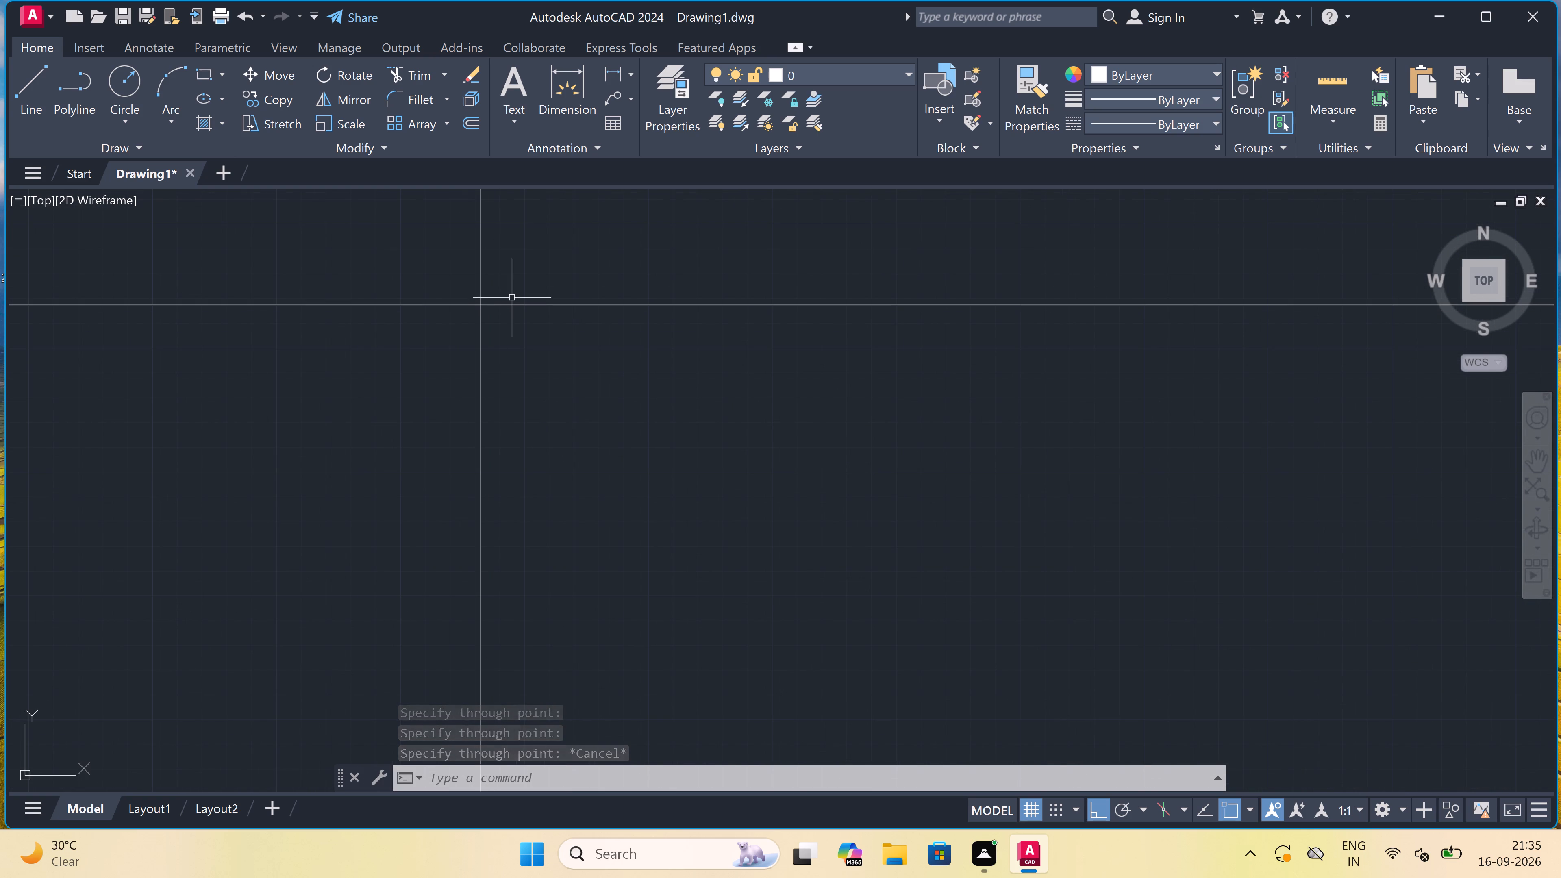
text(tr)
key(space)
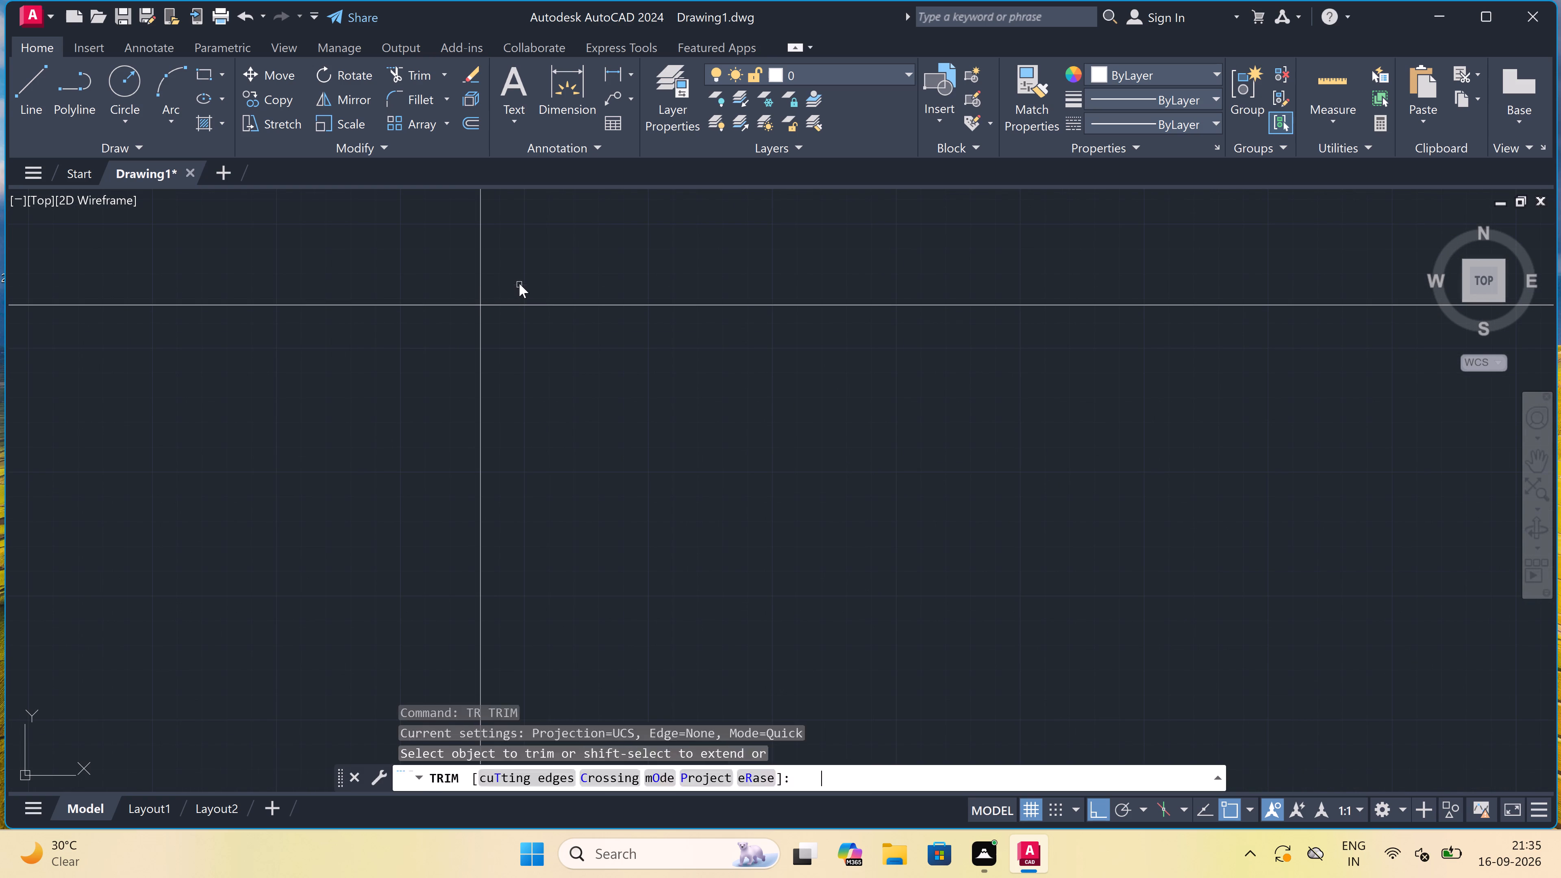
click(521, 239)
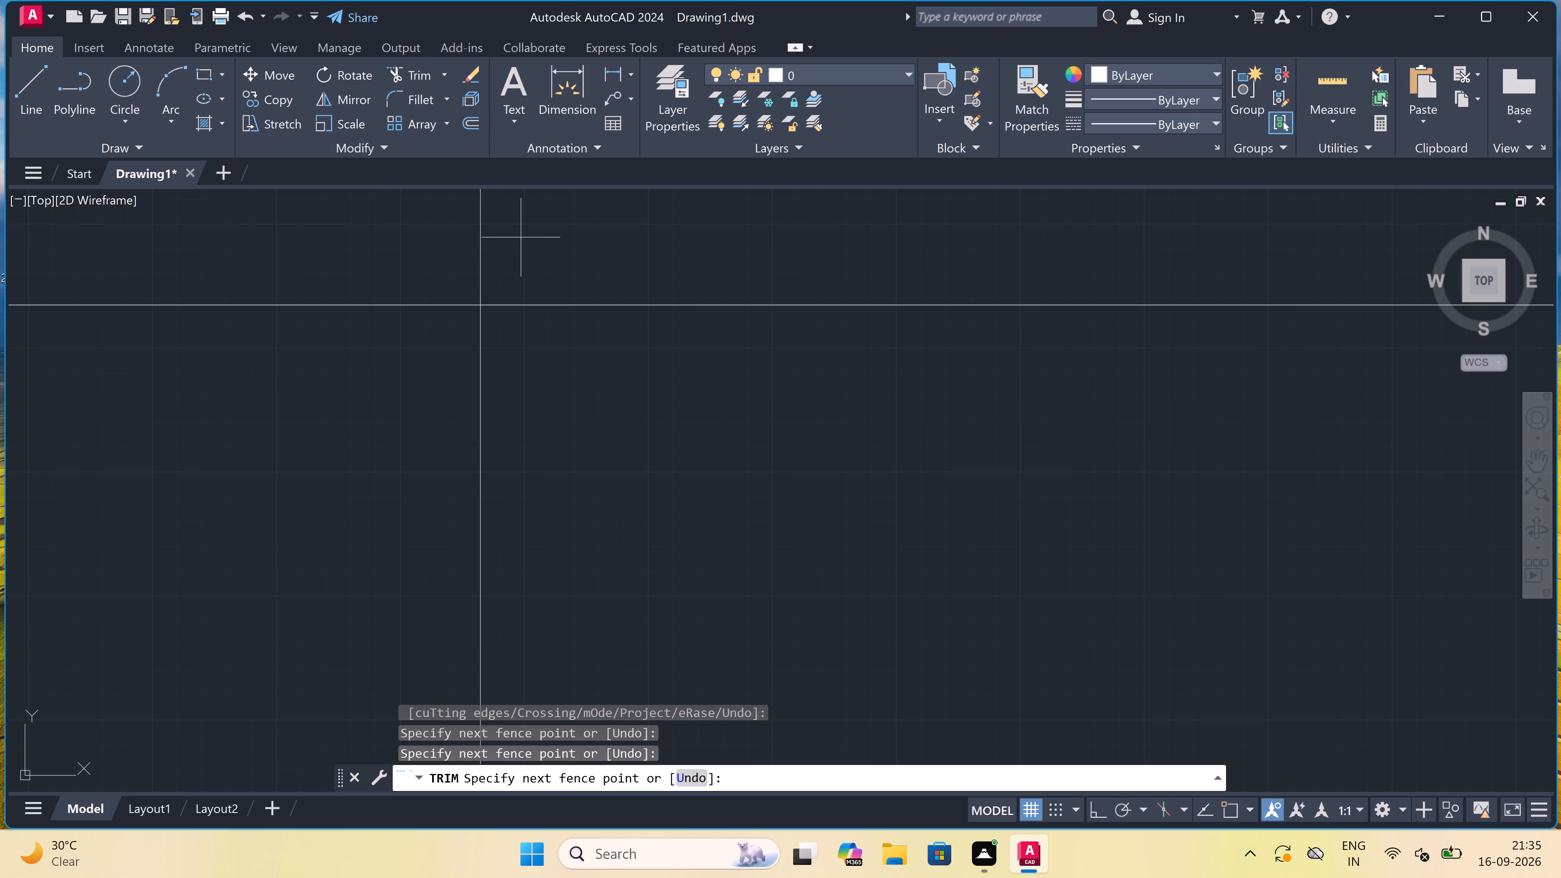
double_click(326, 322)
key(Escape)
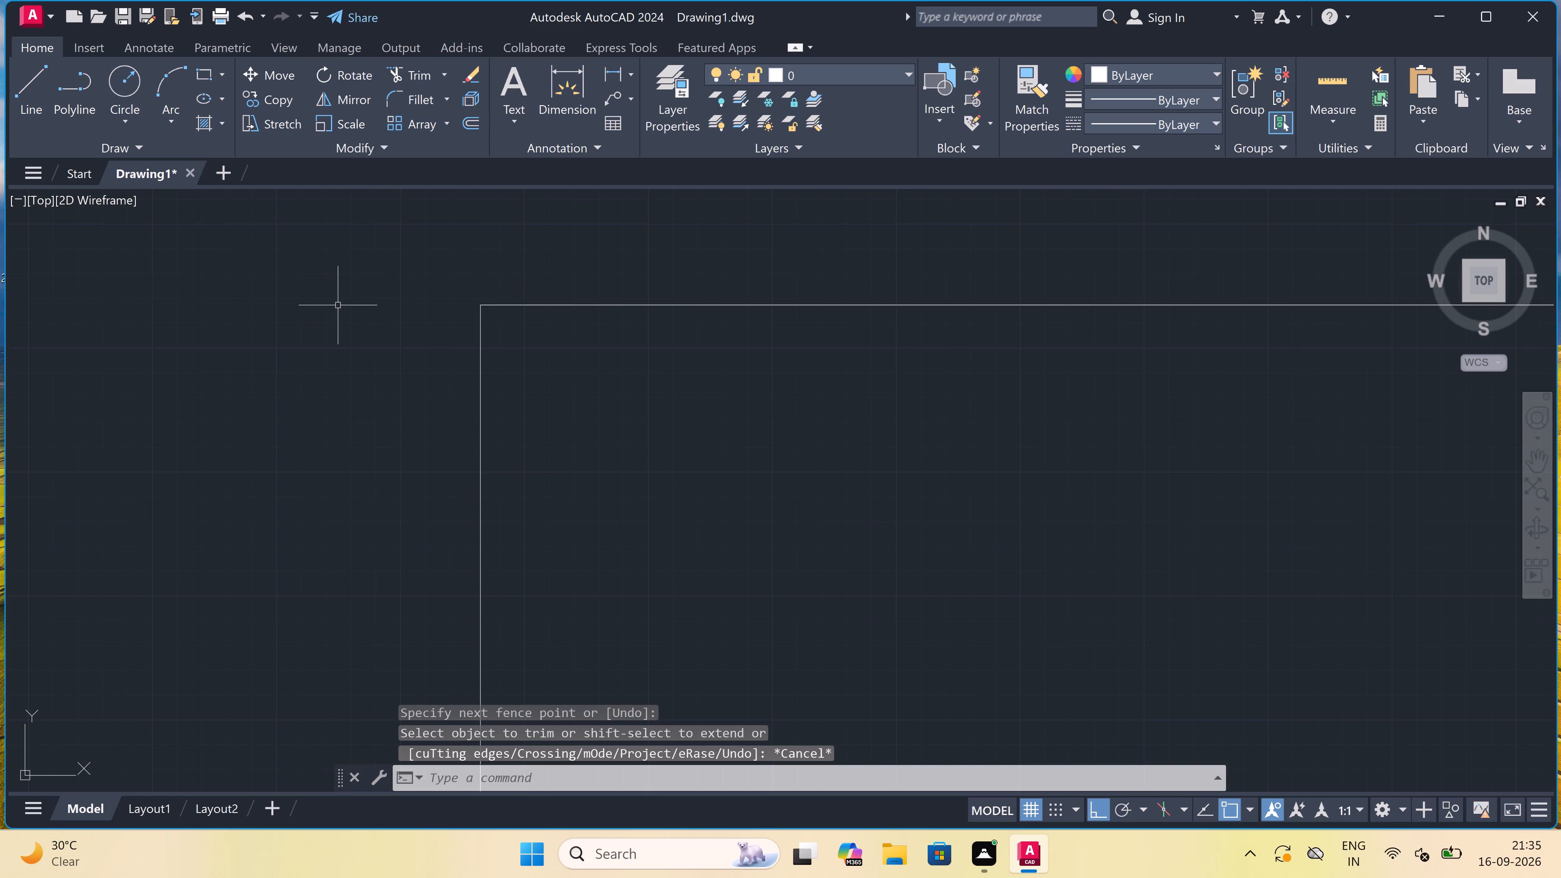
click(338, 305)
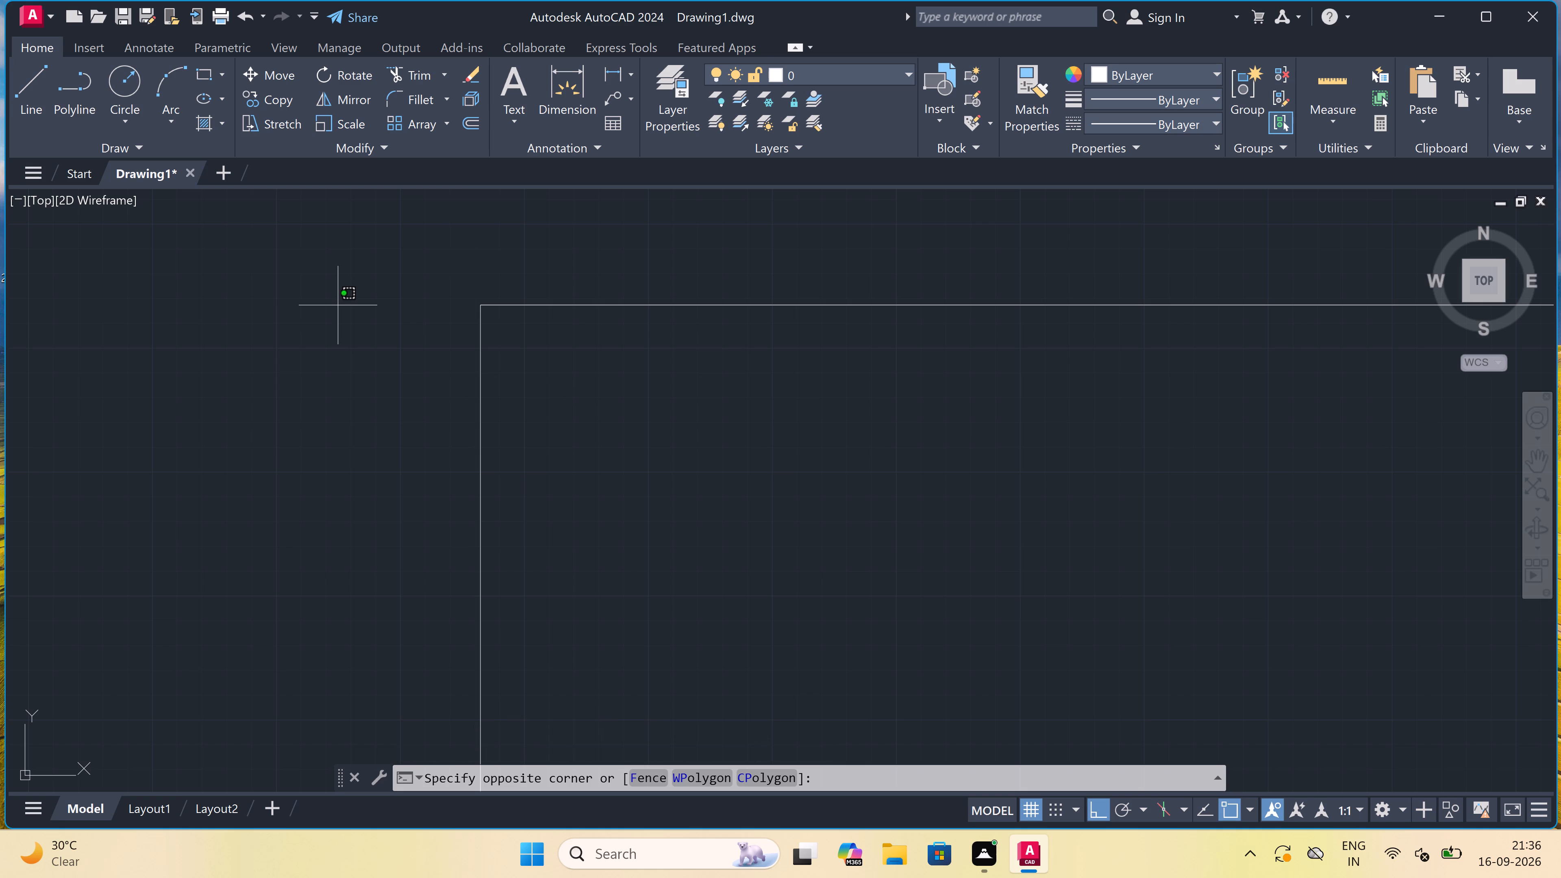
key(Escape)
Offset the top and left outer lines 9" inward to form the wall thickness.
scroll(489, 289, up, 2)
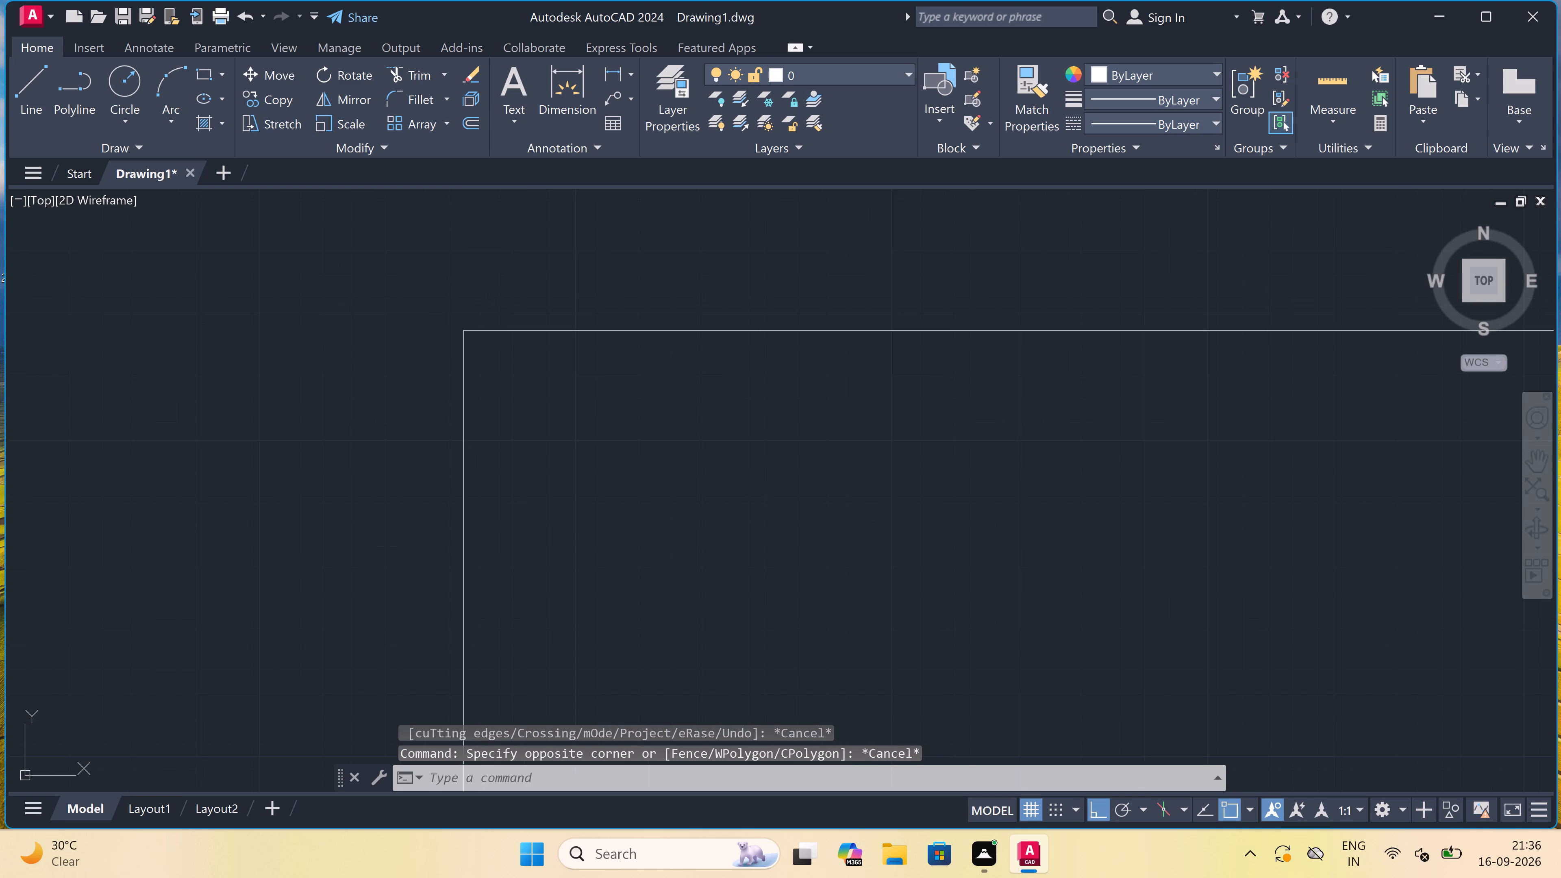
scroll(582, 286, down, 1)
text(o)
key(space)
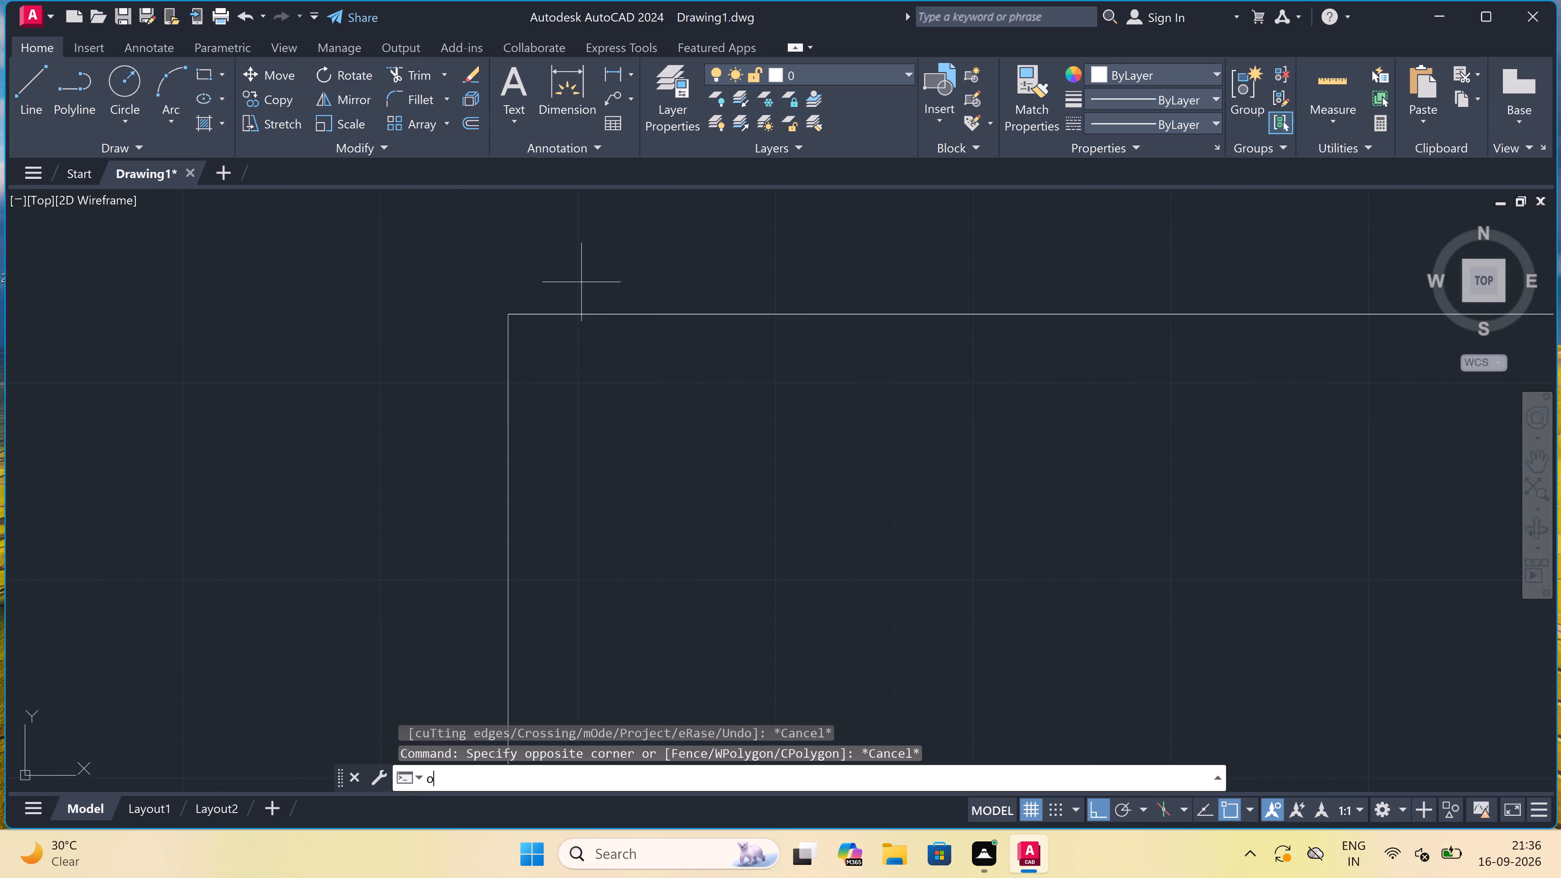
click(680, 311)
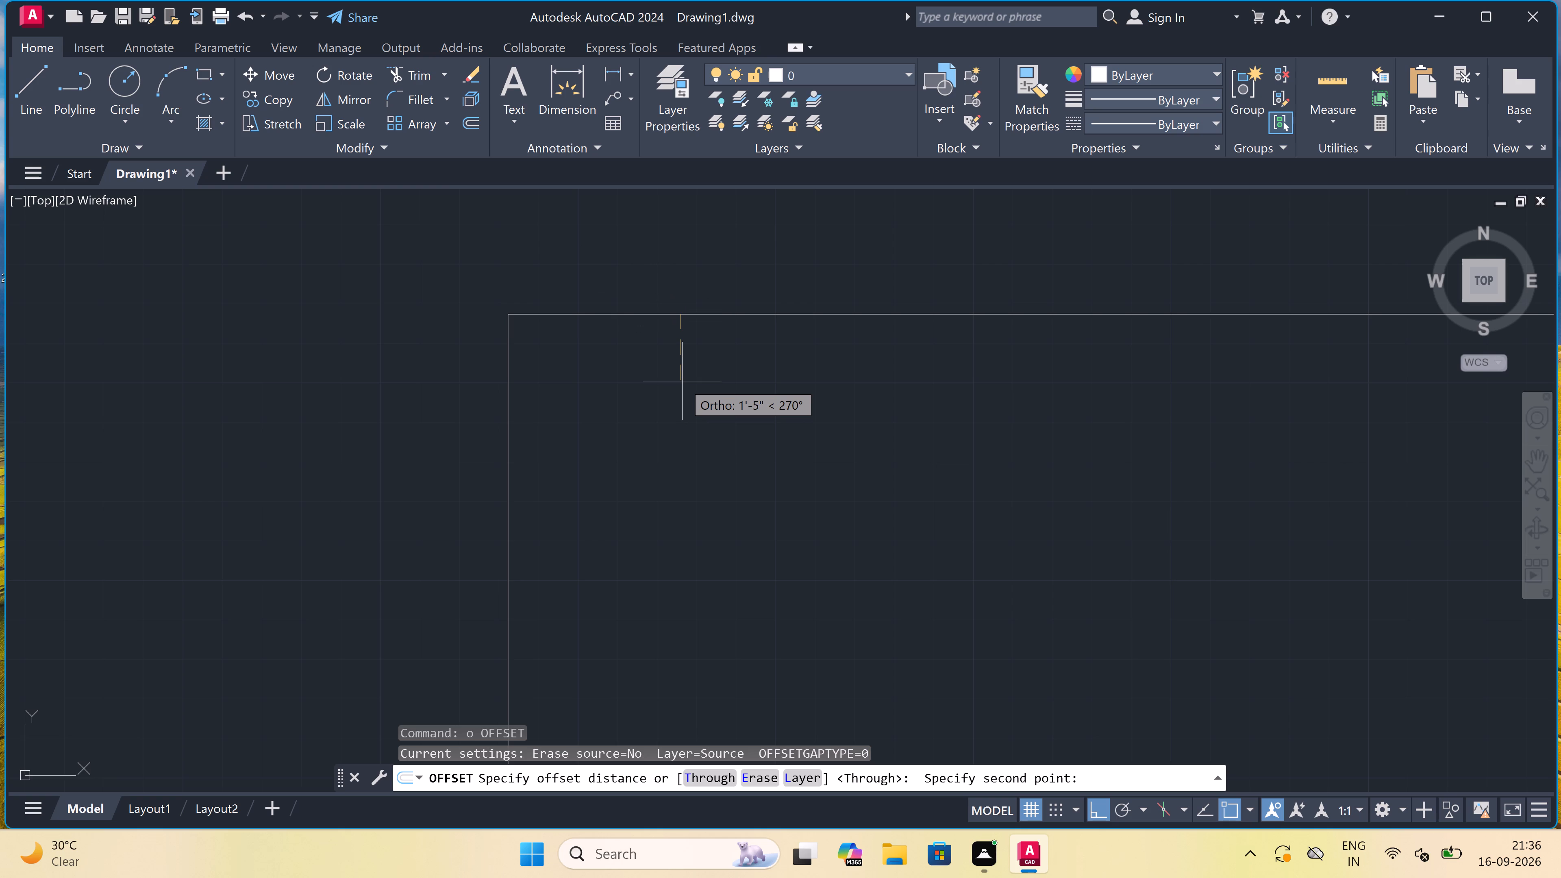
text(9")
key(space)
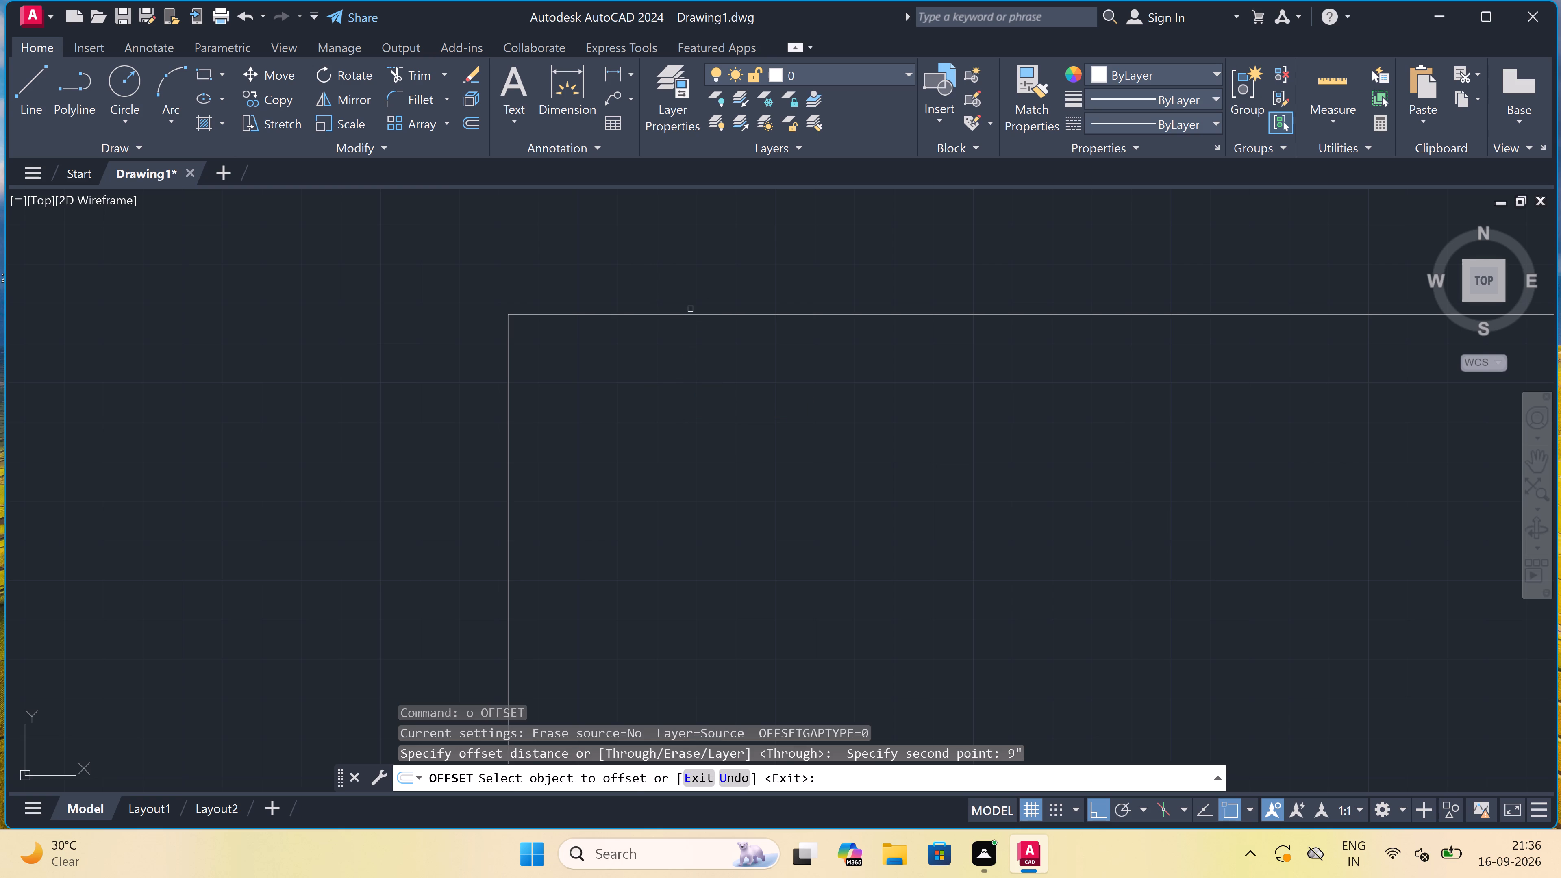
click(685, 314)
click(678, 348)
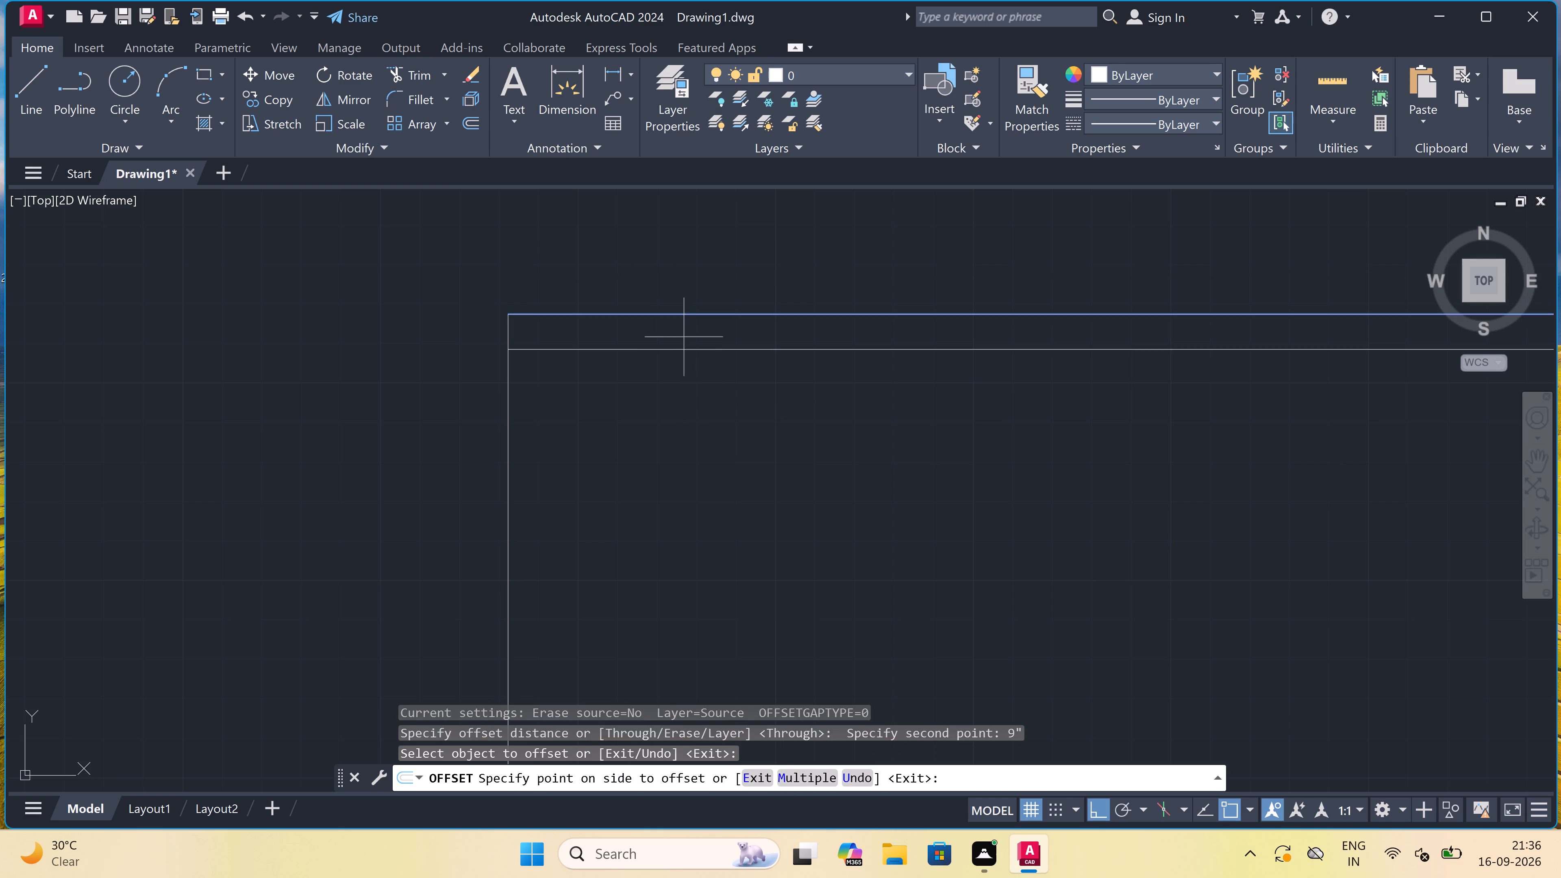
click(506, 383)
click(554, 381)
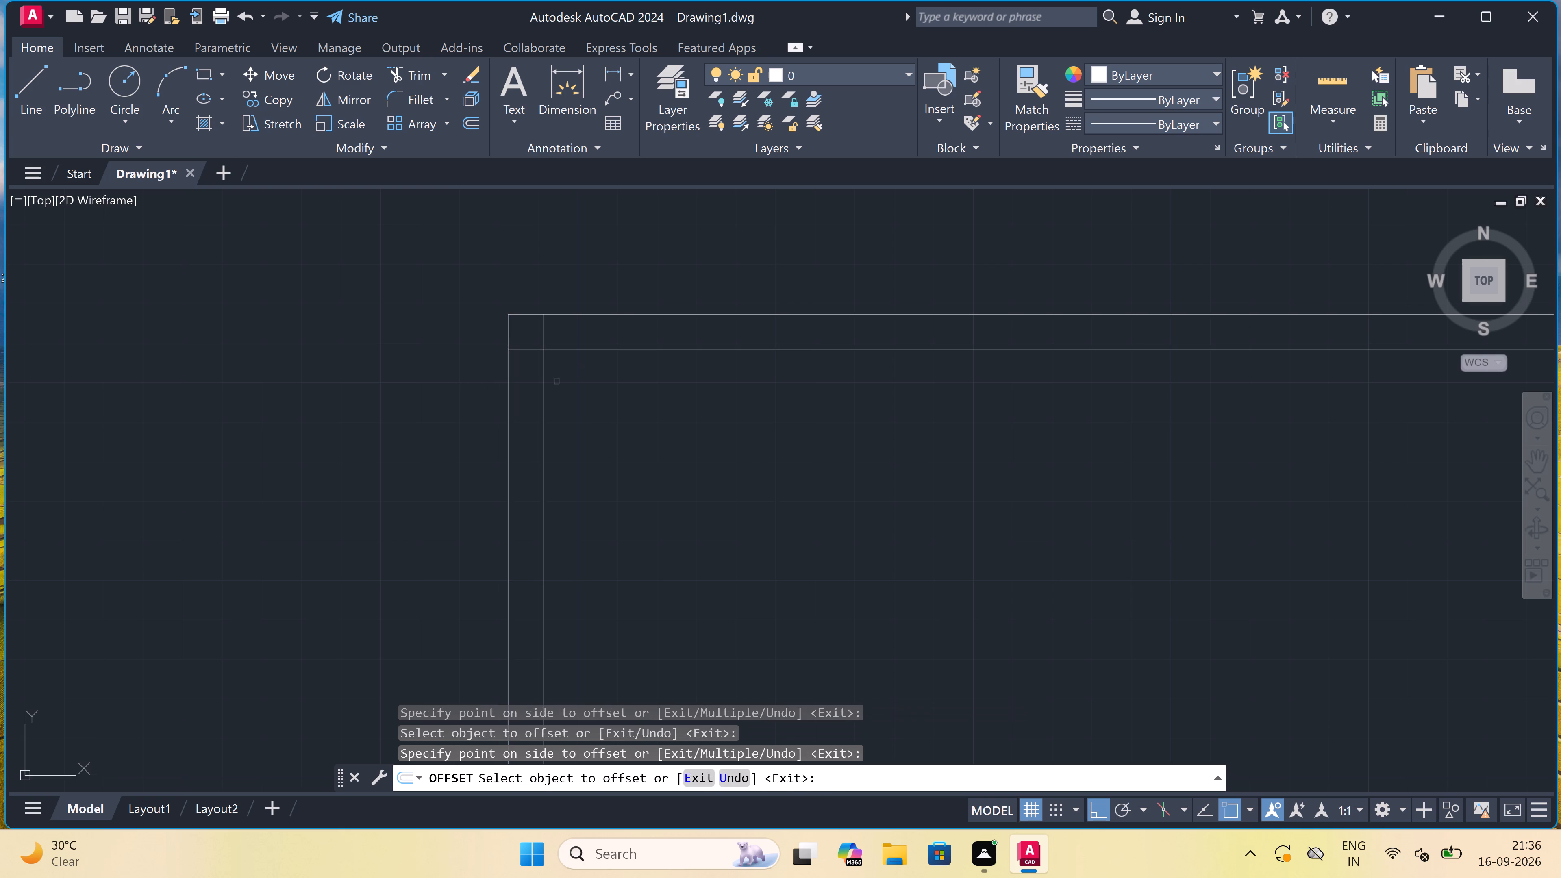
key(Escape)
Trim the two inner wall lines where they overrun each other at the upper-left corner.
text(tr)
key(space)
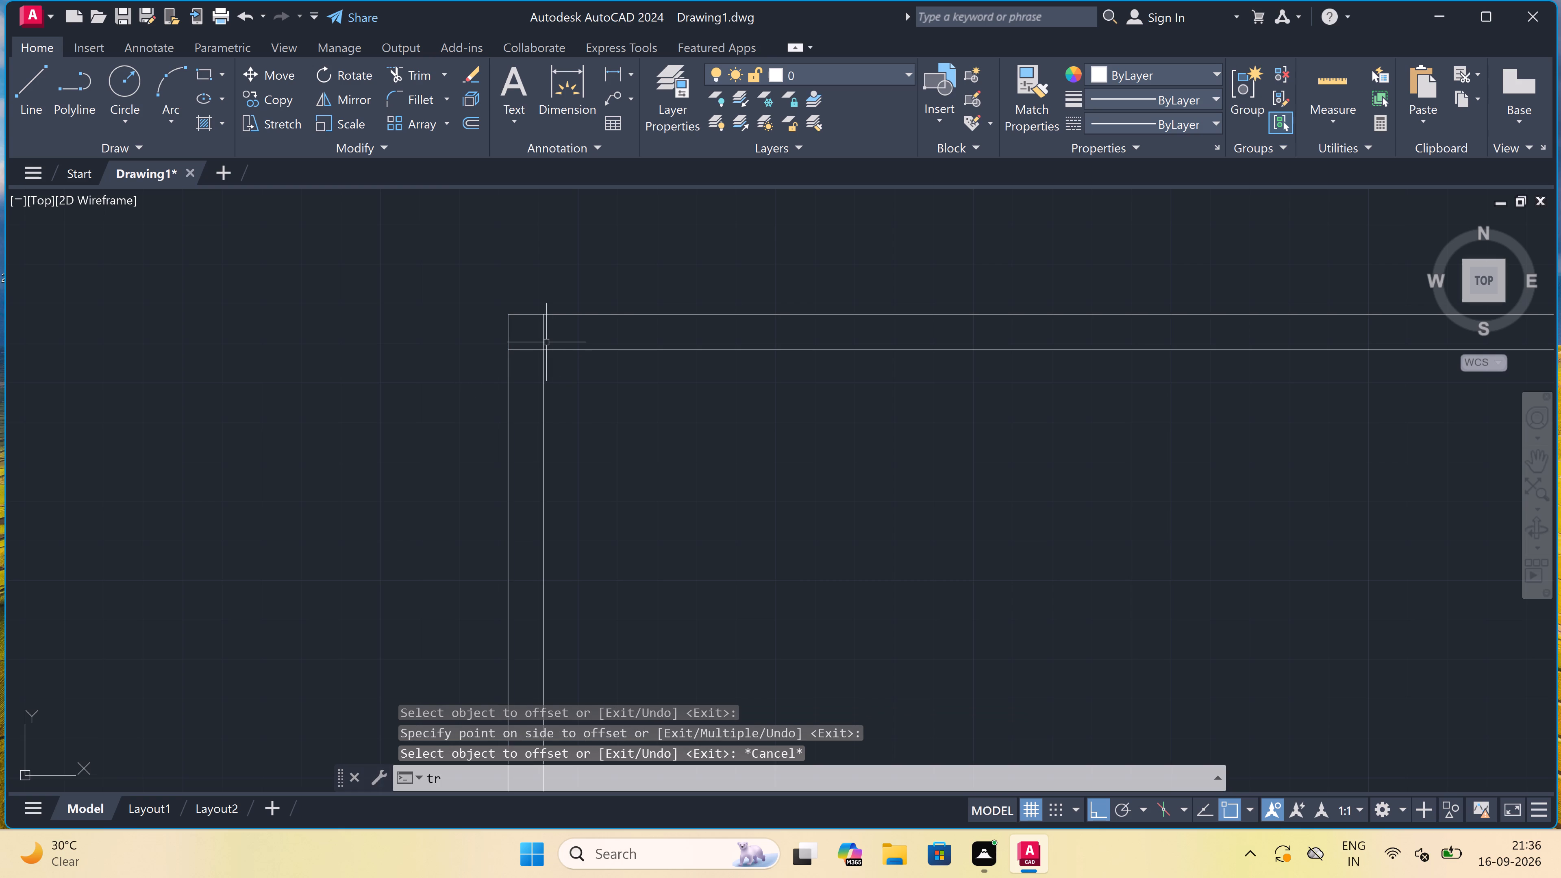
click(542, 337)
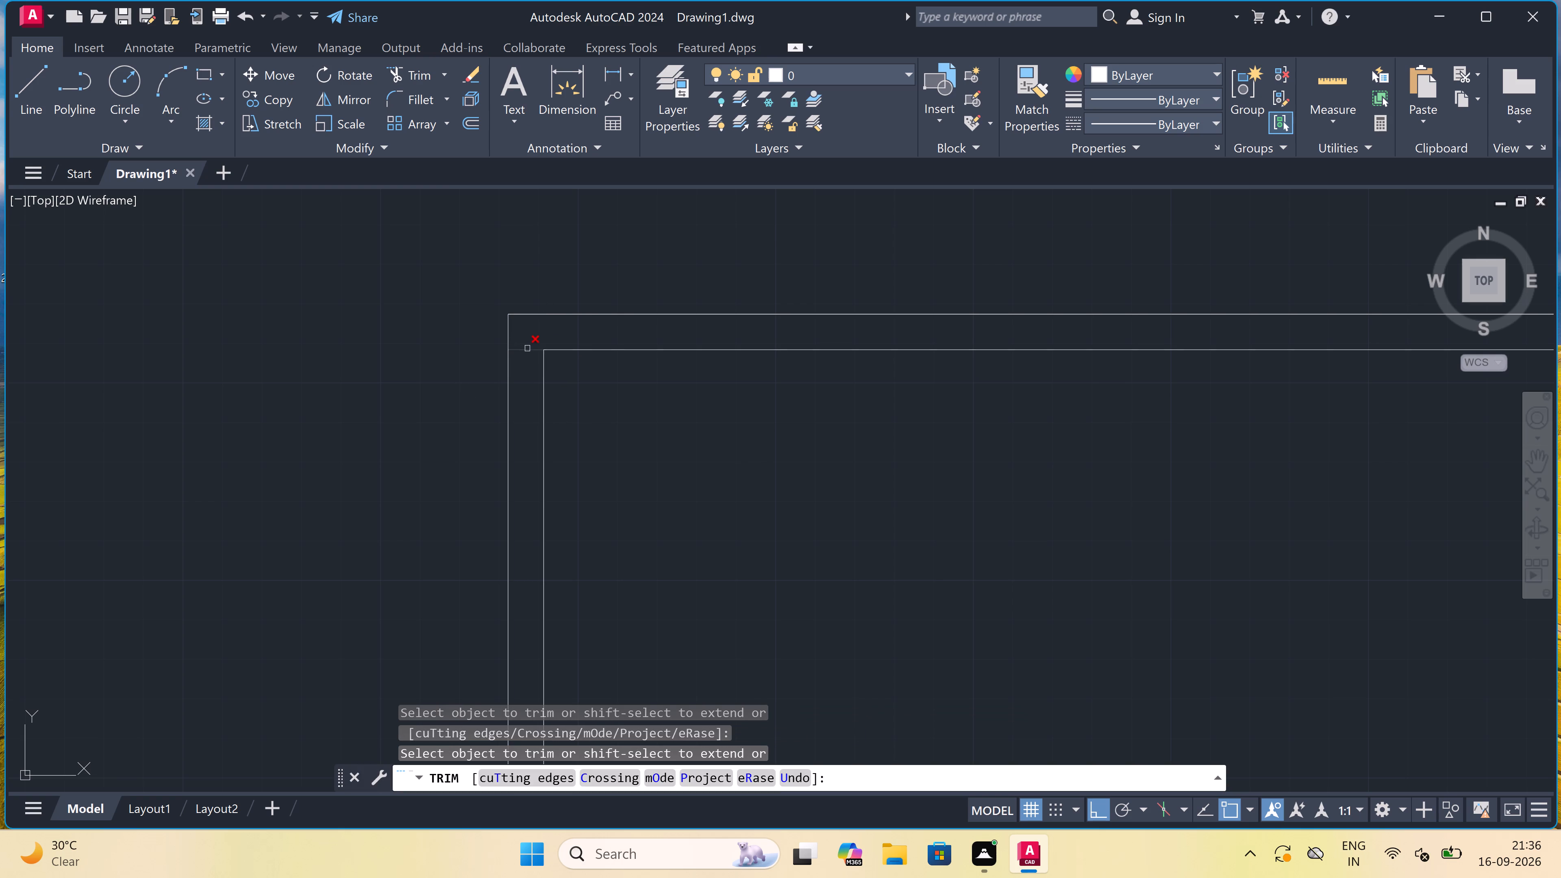
click(526, 350)
key(Escape)
Offset the inner line of the top wall 7' downward into the plan.
scroll(540, 342, down, 3)
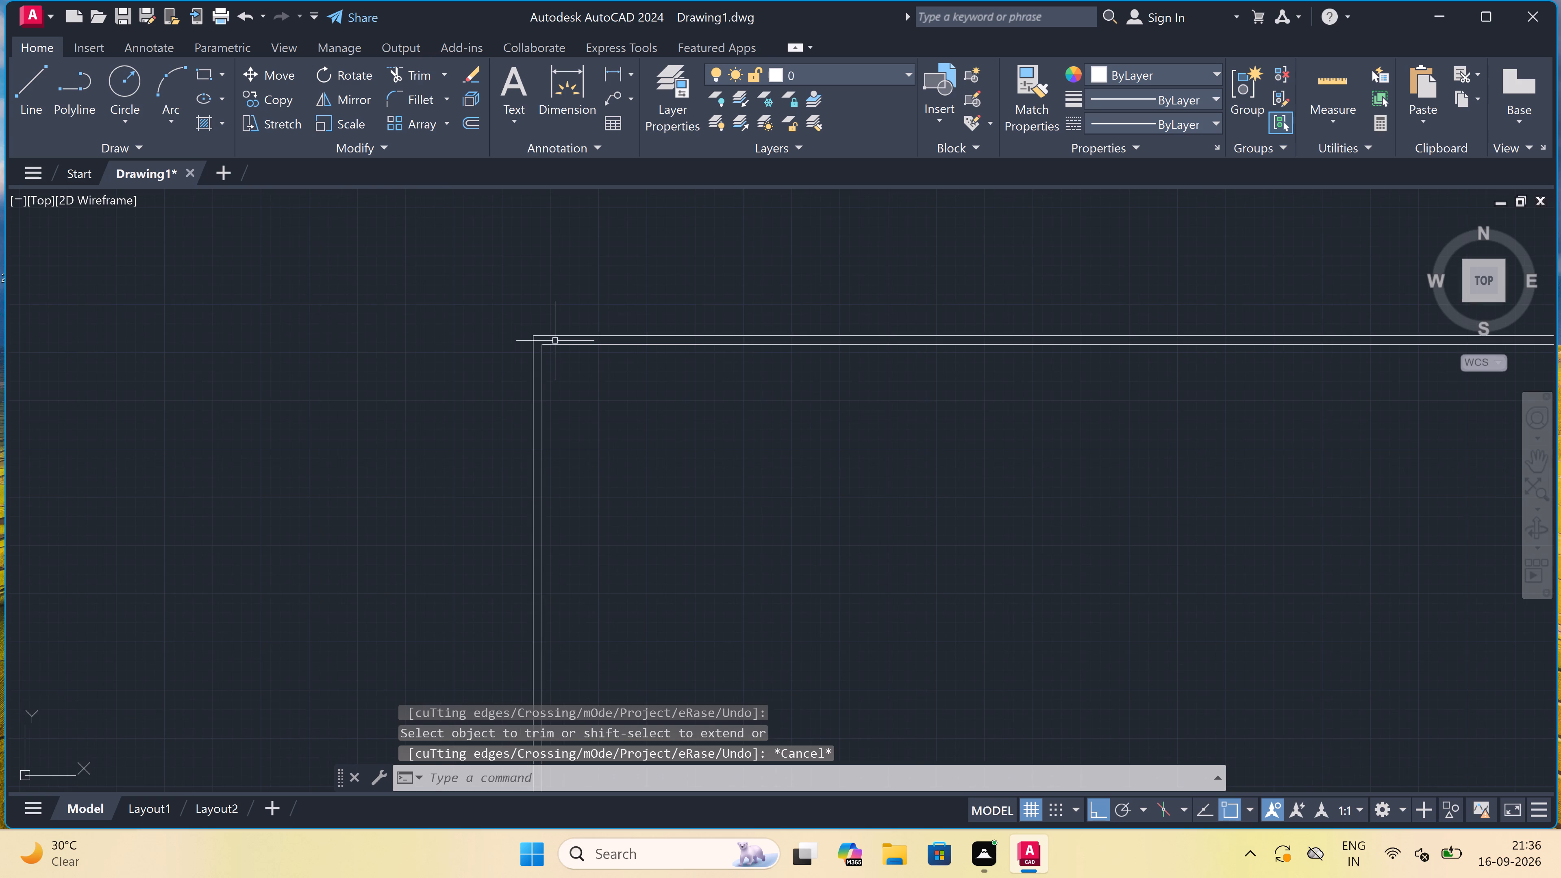
scroll(609, 339, up, 3)
key(o)
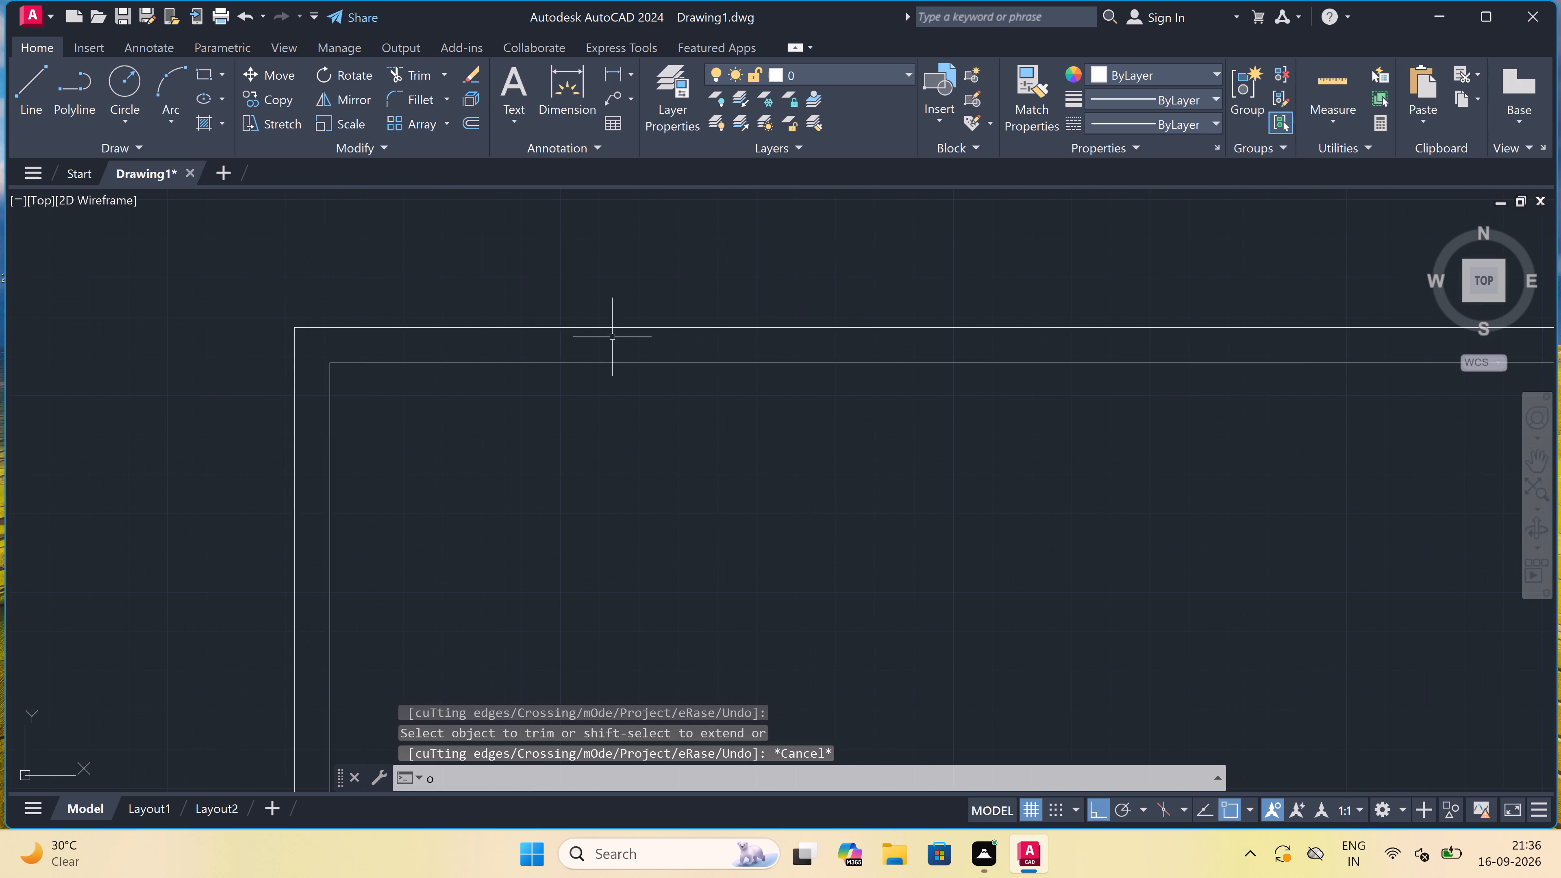
key(space)
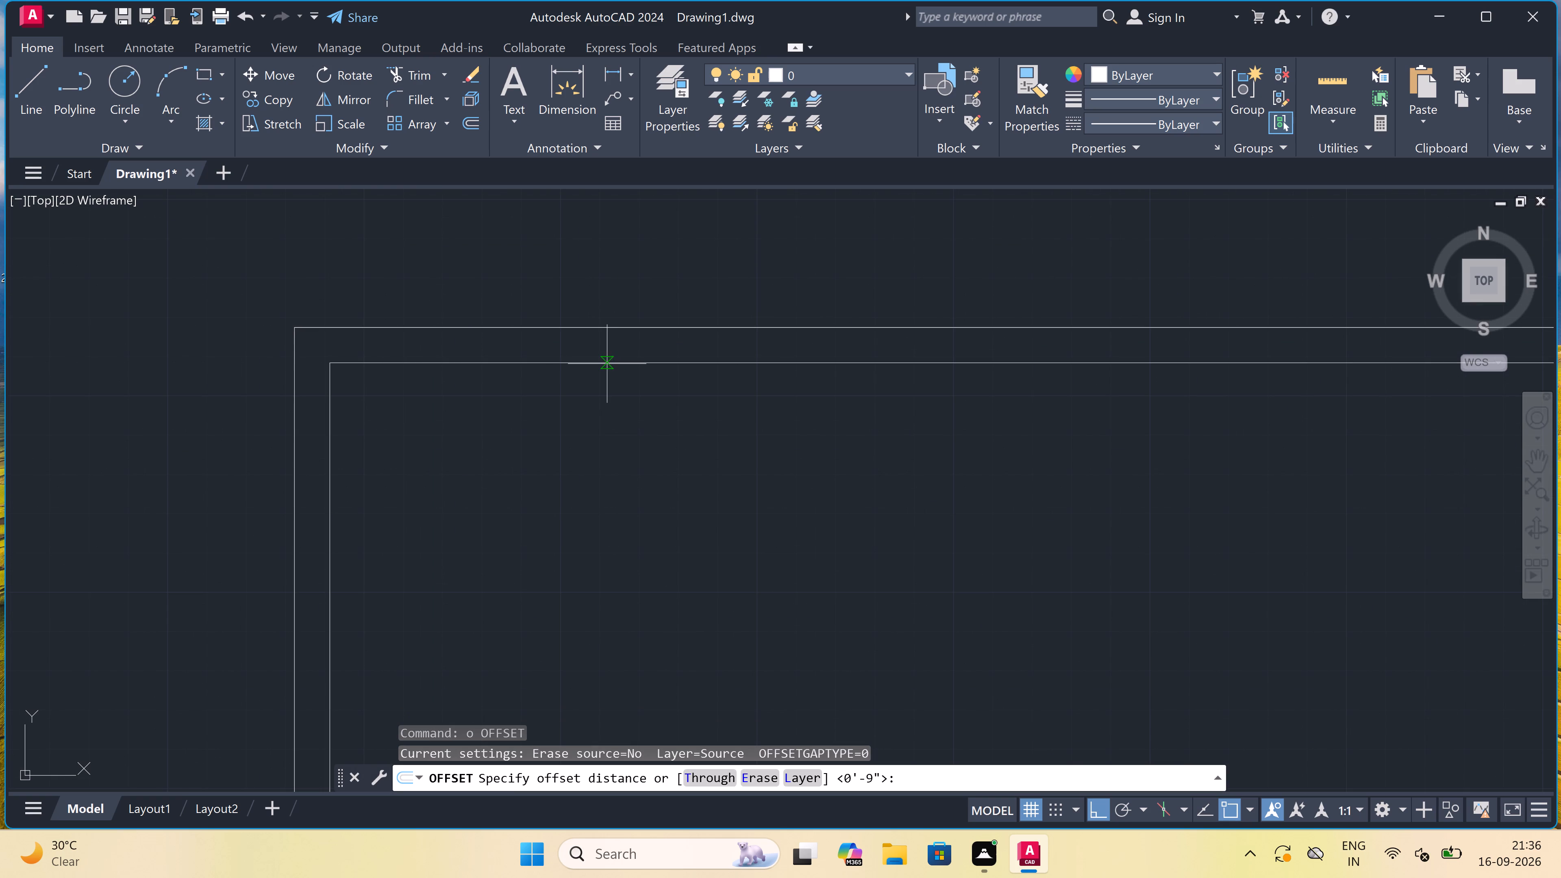
click(608, 364)
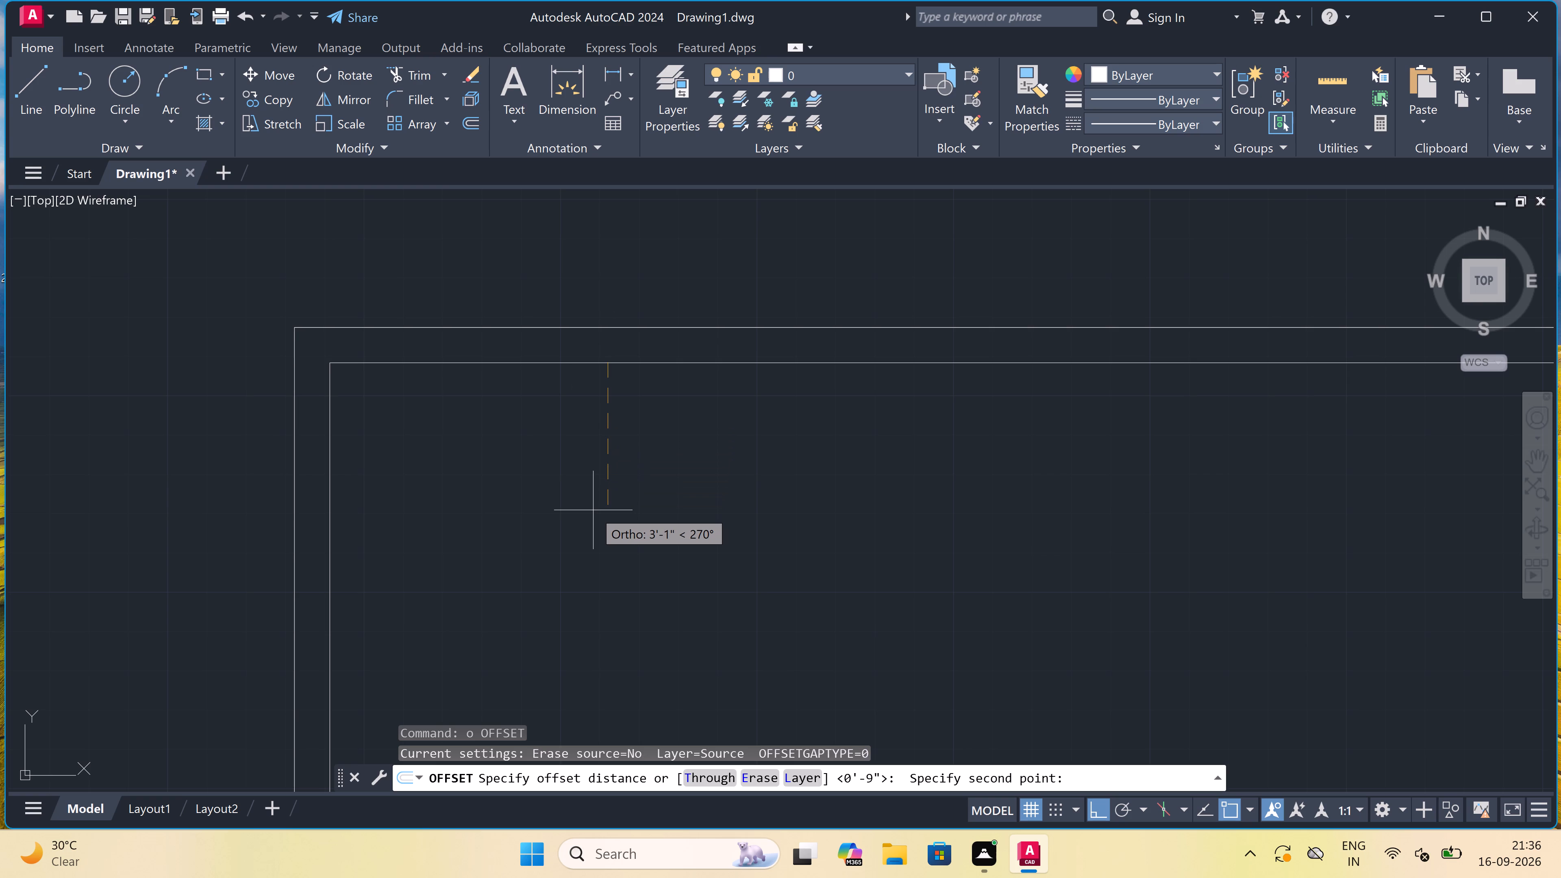
text(7')
key(space)
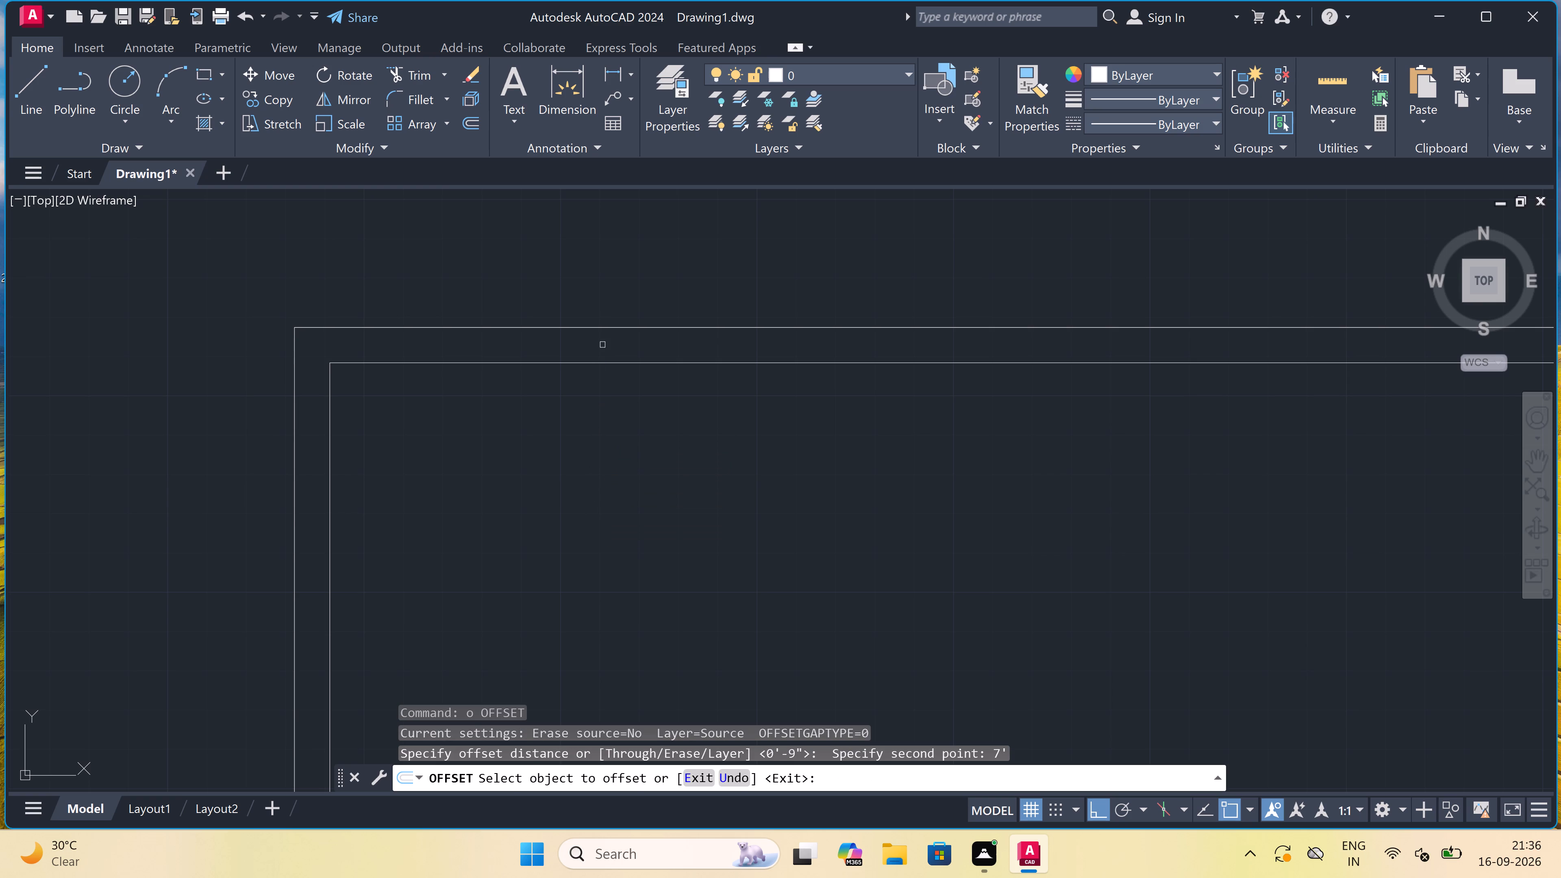
click(589, 365)
click(577, 421)
scroll(577, 421, down, 5)
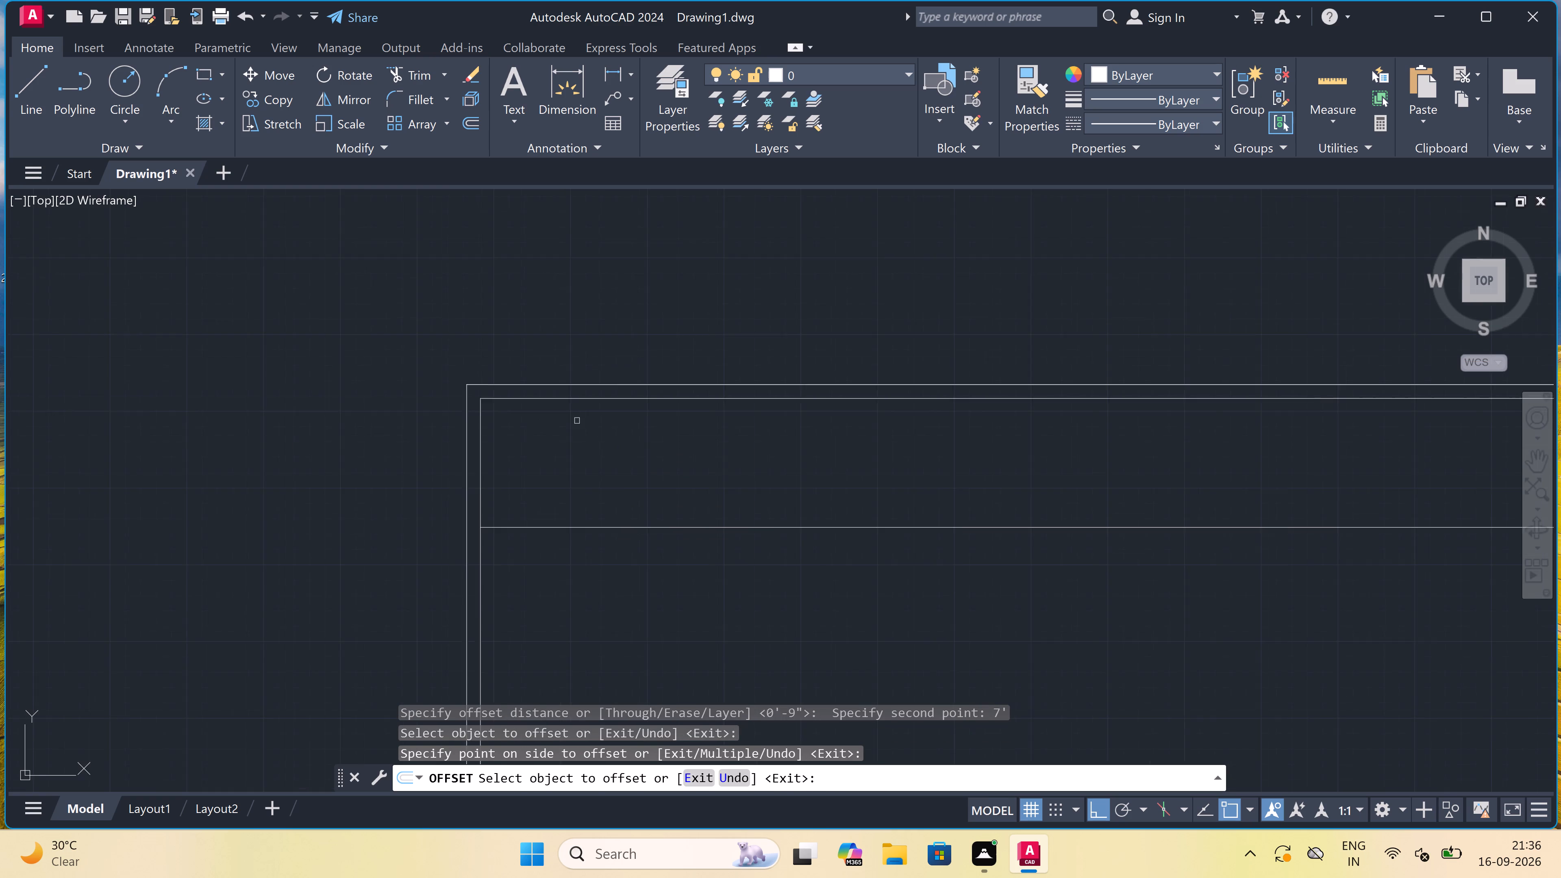
Offset the inner line of the left wall 4' to the right, into the plan.
scroll(562, 446, up, 4)
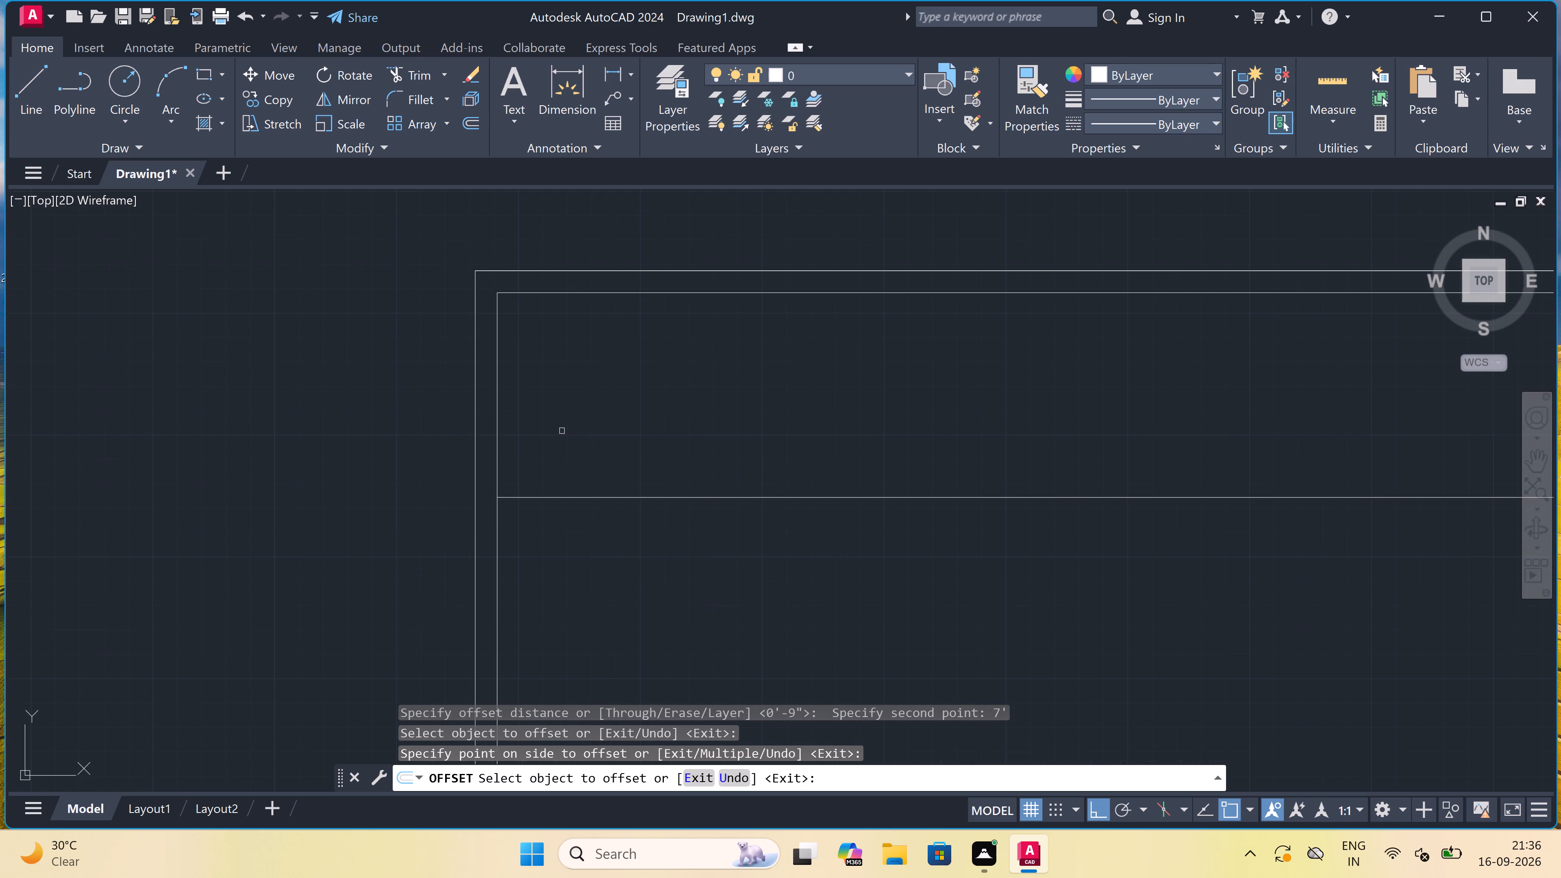
key(Escape)
key(space)
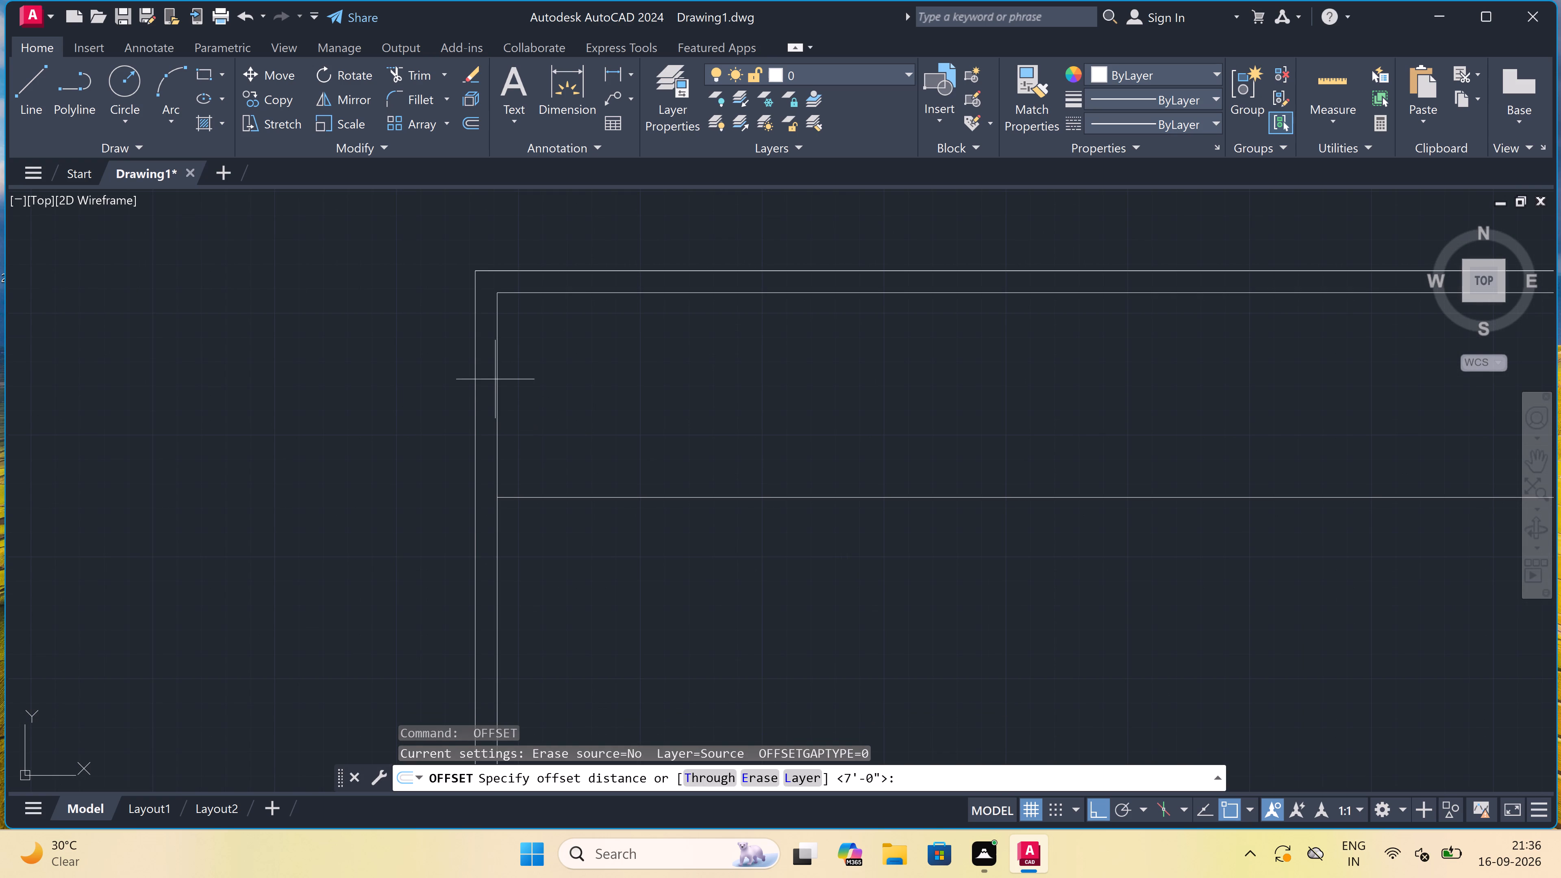
drag(496, 377, 514, 373)
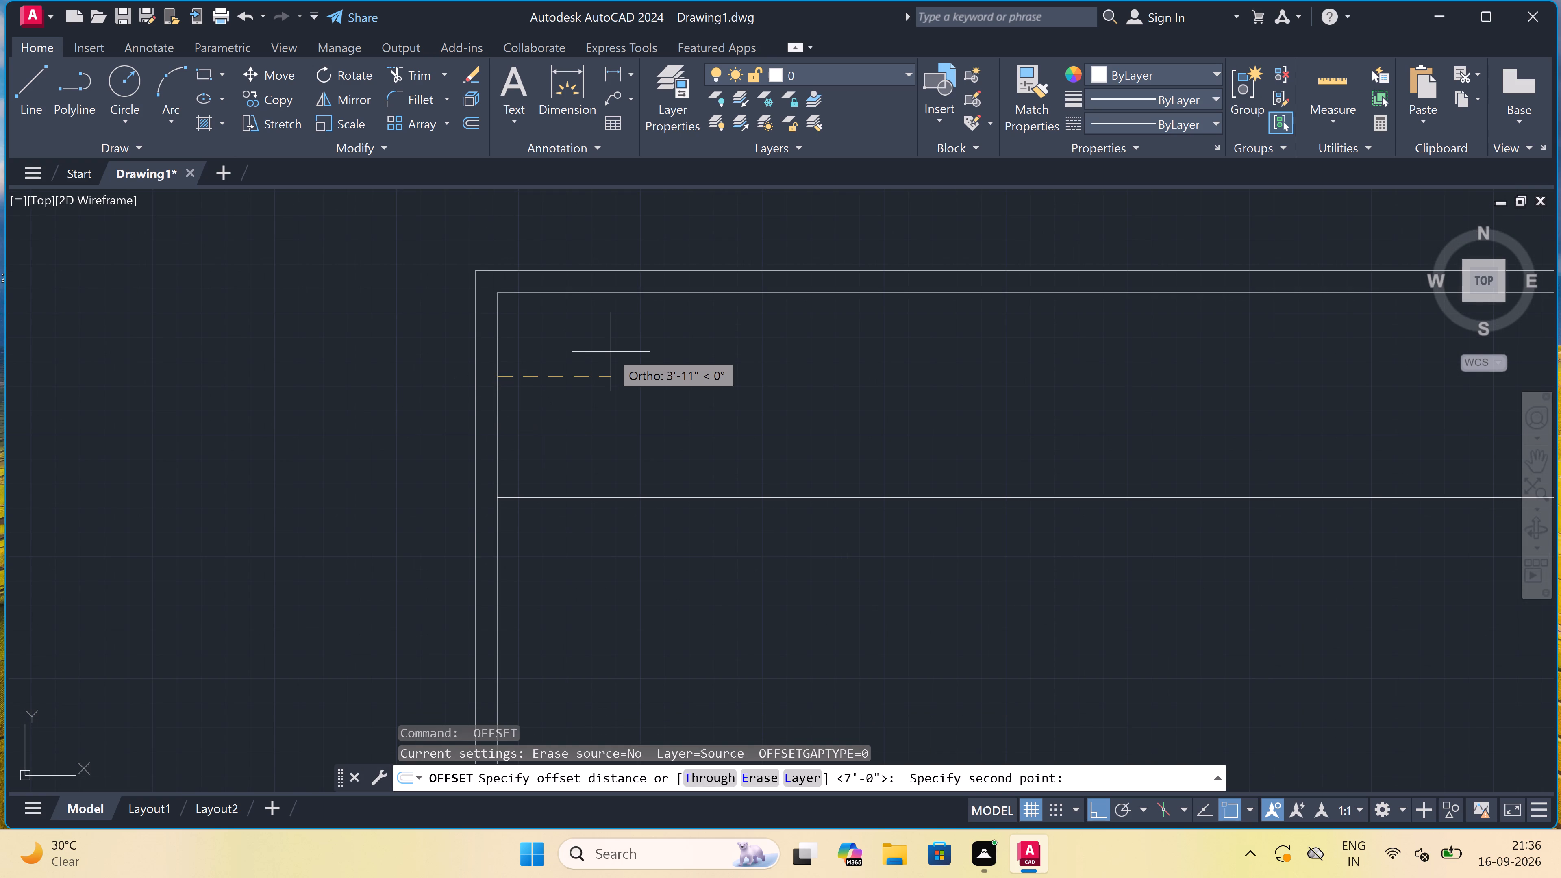
text(4')
key(space)
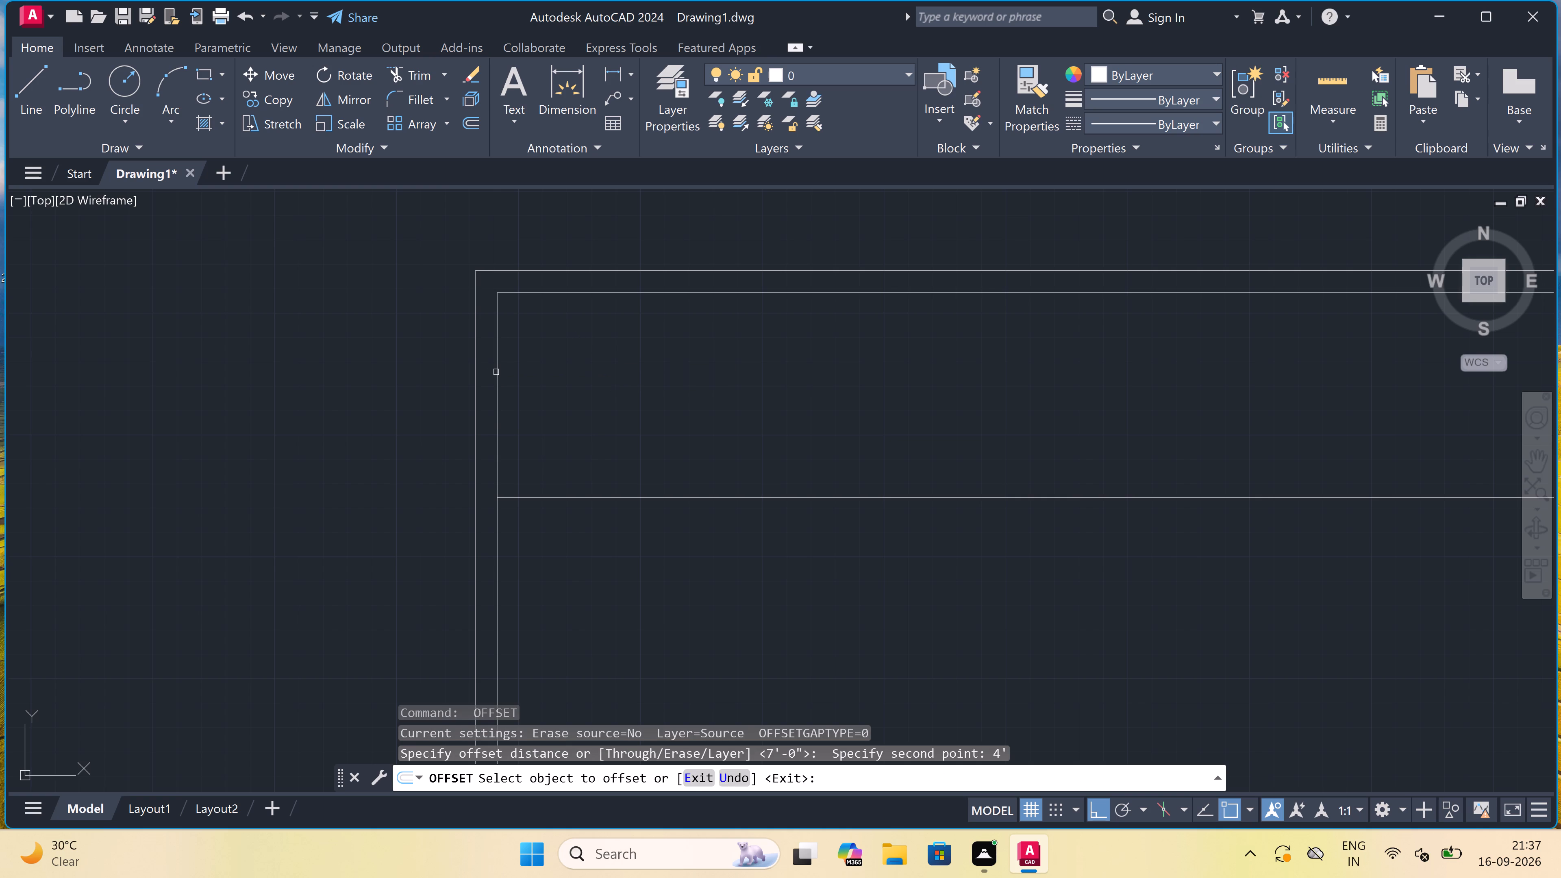
drag(496, 372, 507, 374)
click(613, 373)
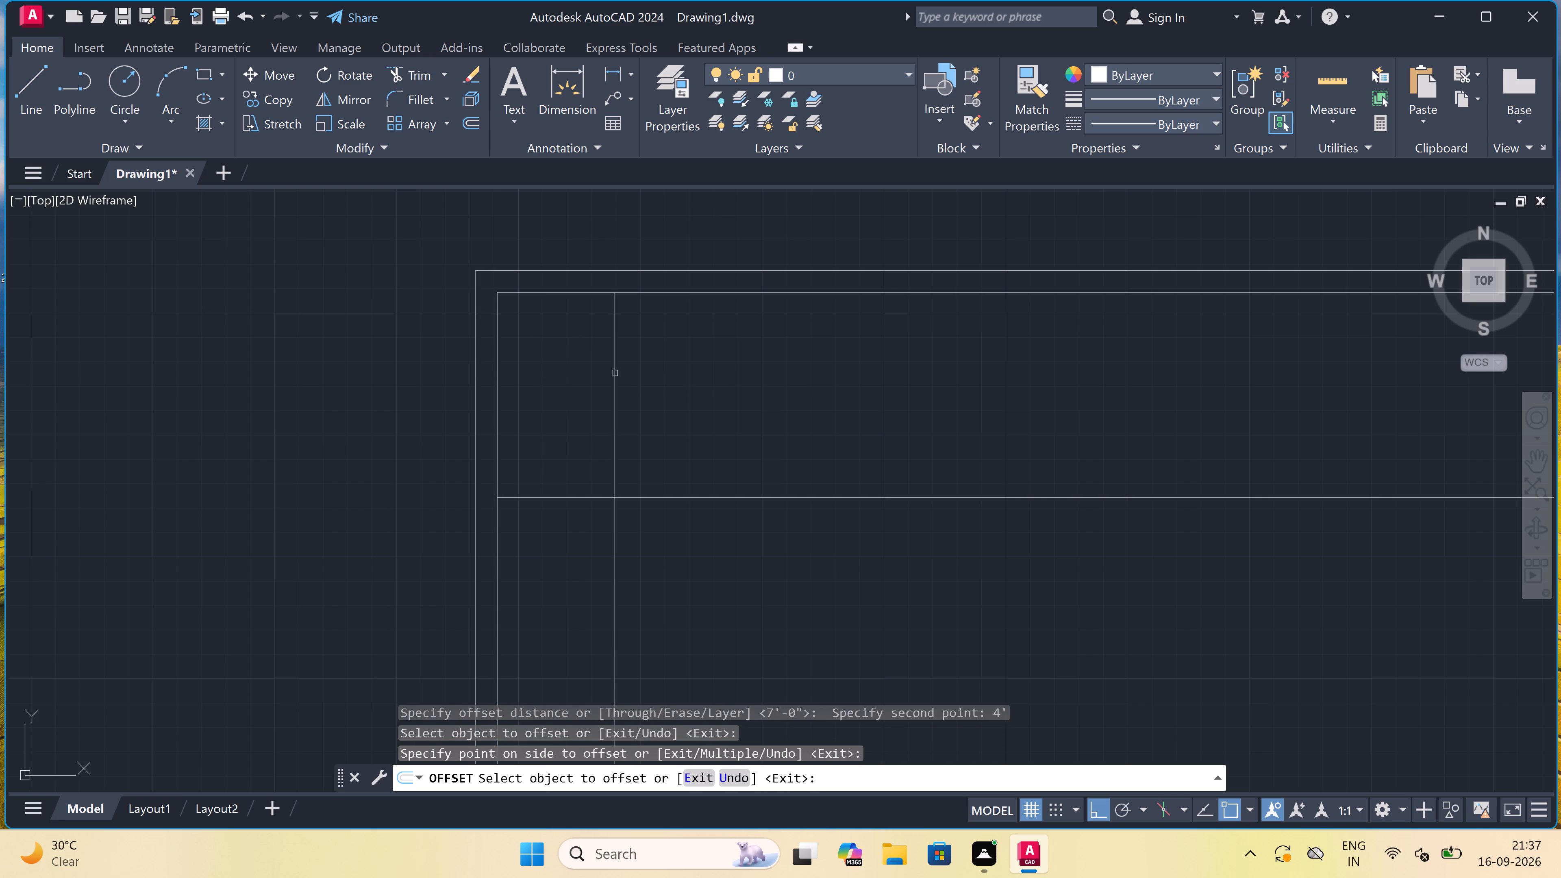
key(Escape)
Offset the new vertical line to the right and the horizontal room line downward, each by 4.5", to form partition walls.
text(o)
key(space)
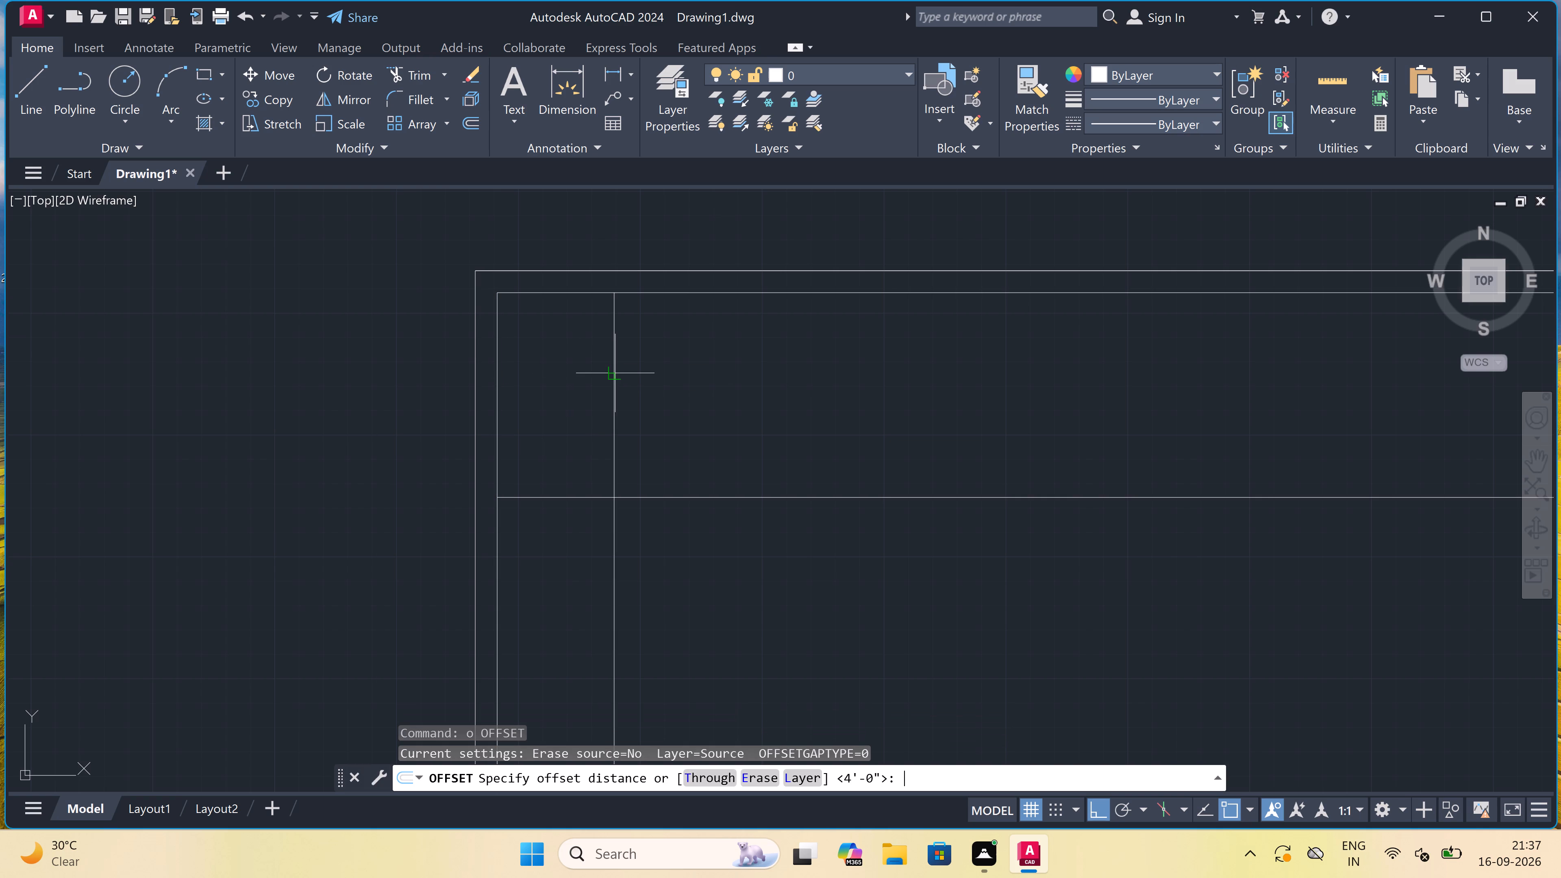
click(608, 372)
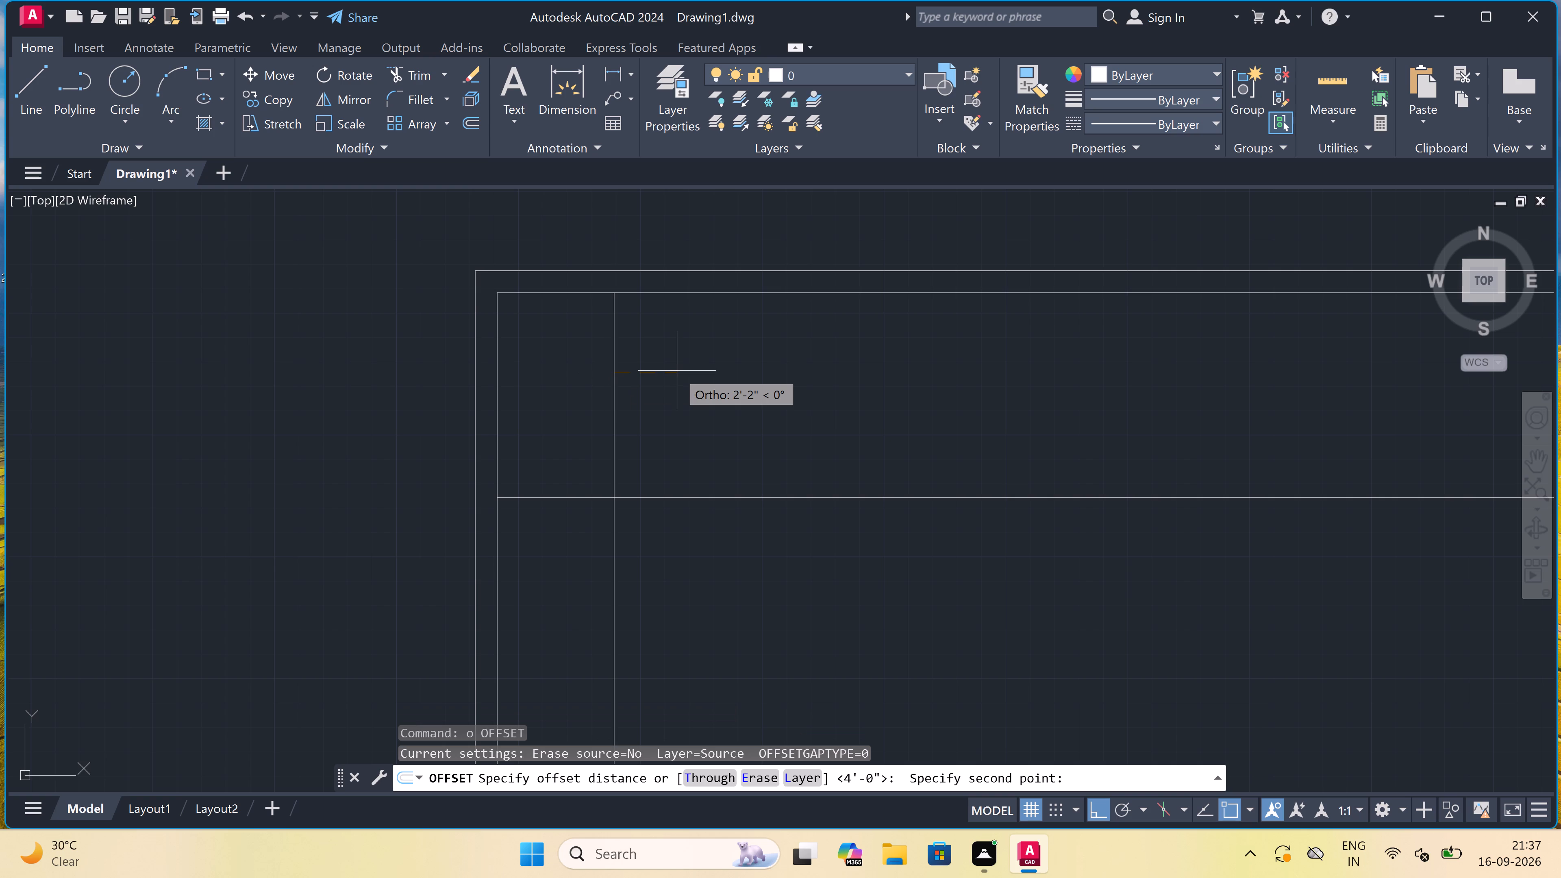
text(4.5")
key(space)
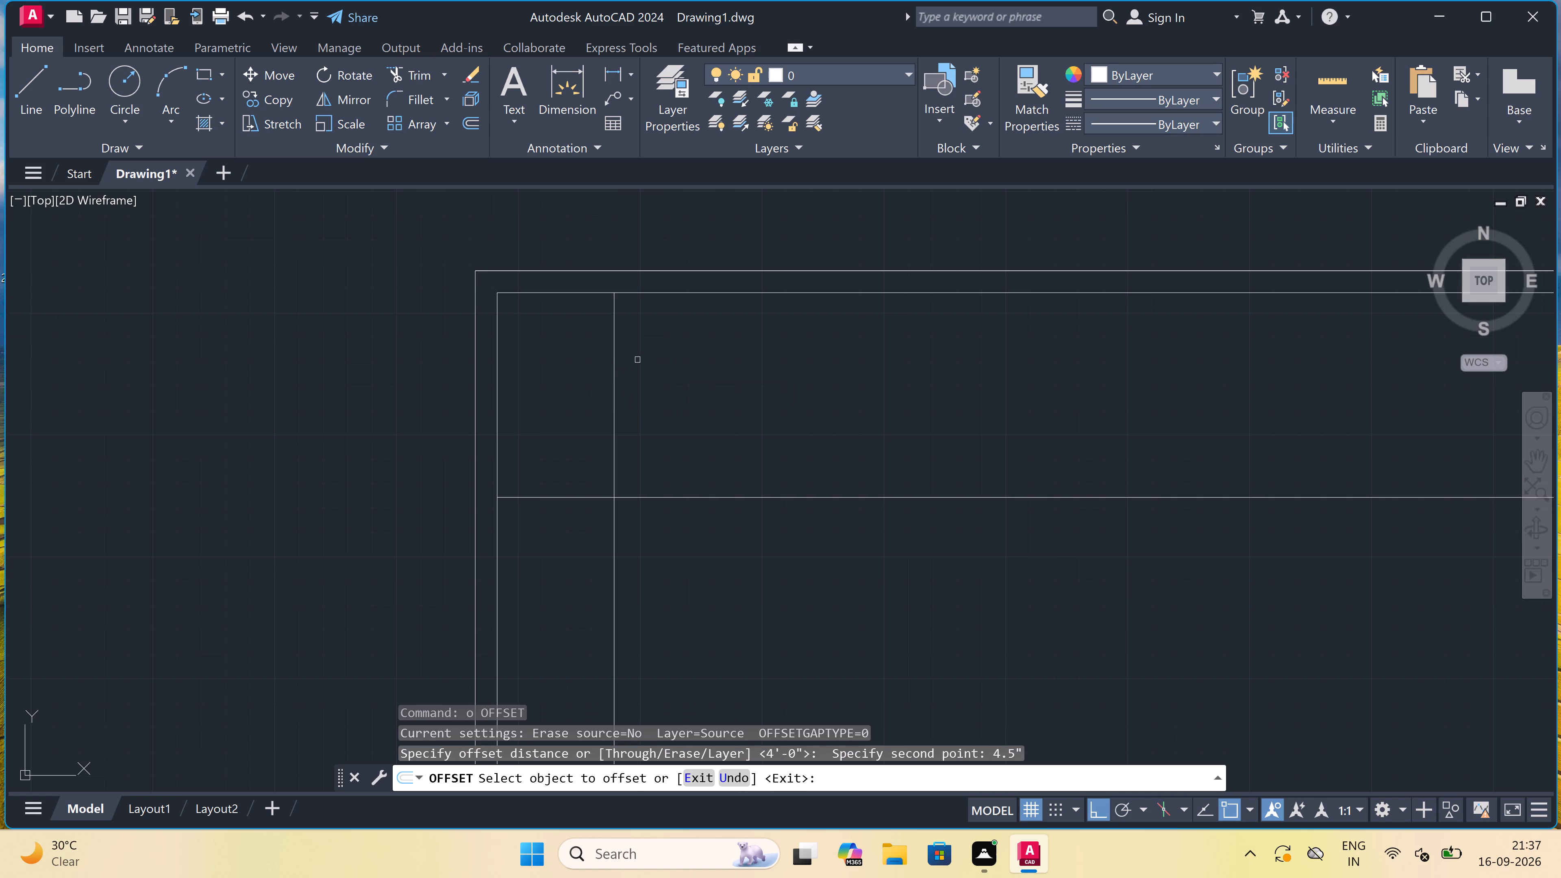
click(615, 353)
click(642, 351)
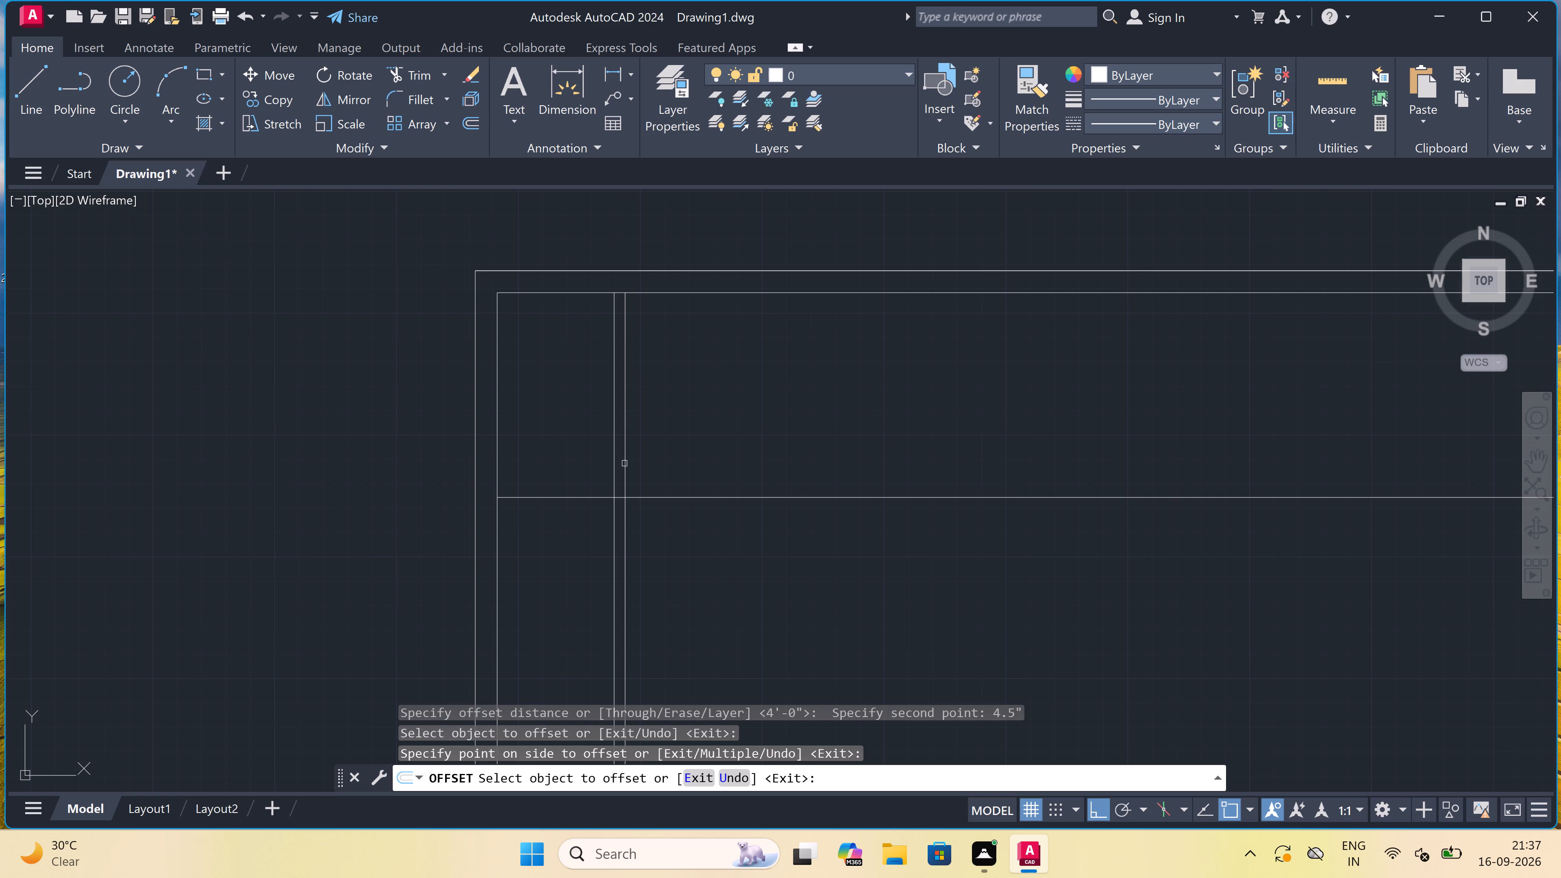
click(634, 498)
click(635, 518)
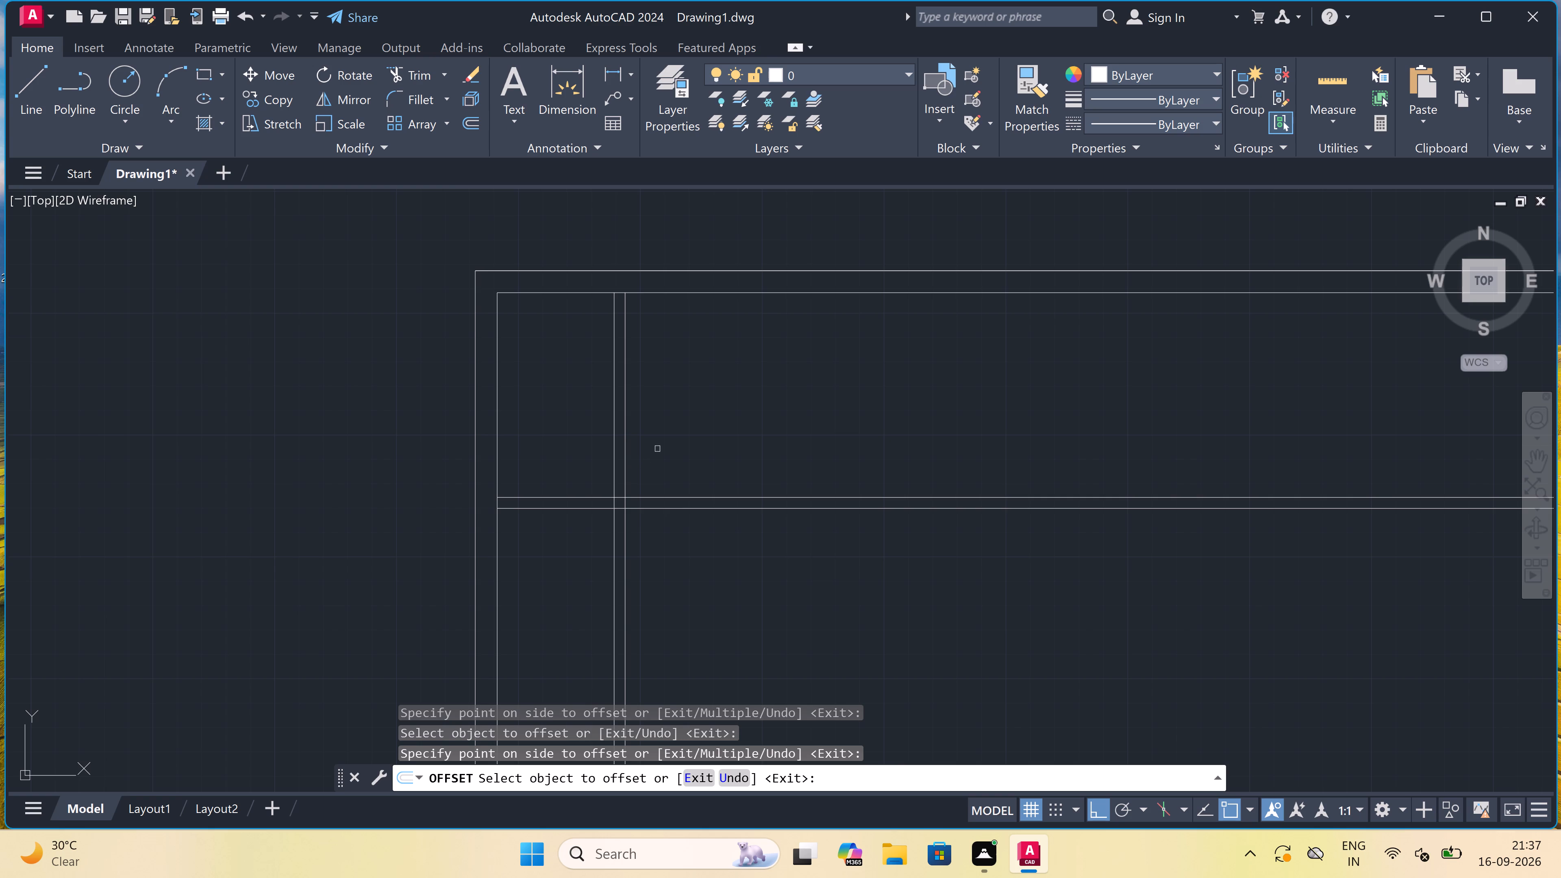
key(Escape)
Trim both lines of the horizontal partition where they extend to the right of the vertical partition.
text(tr)
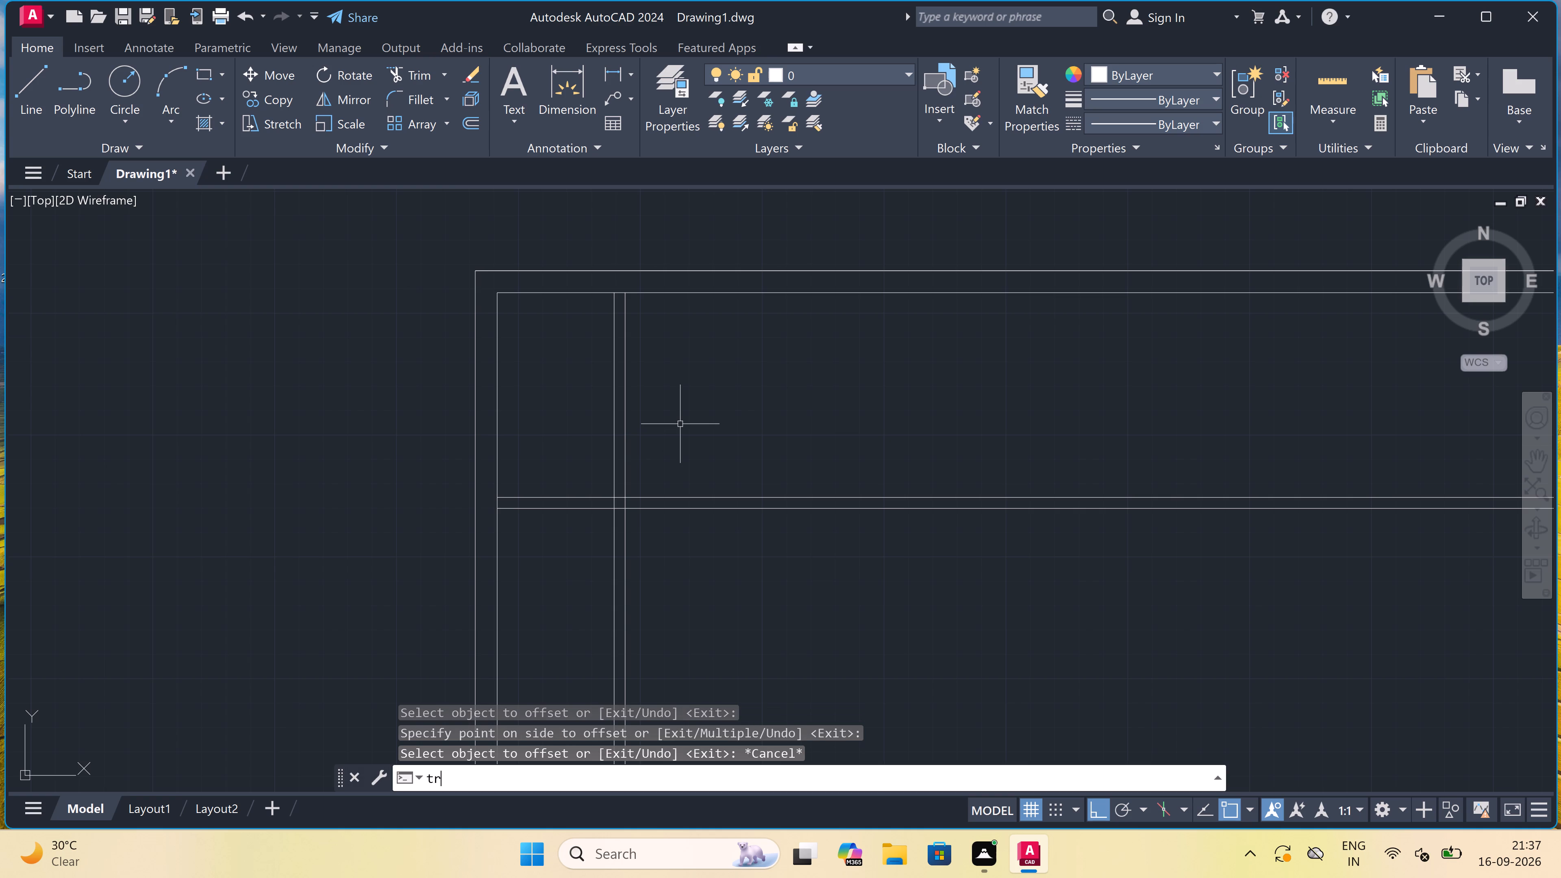
key(space)
double_click(702, 515)
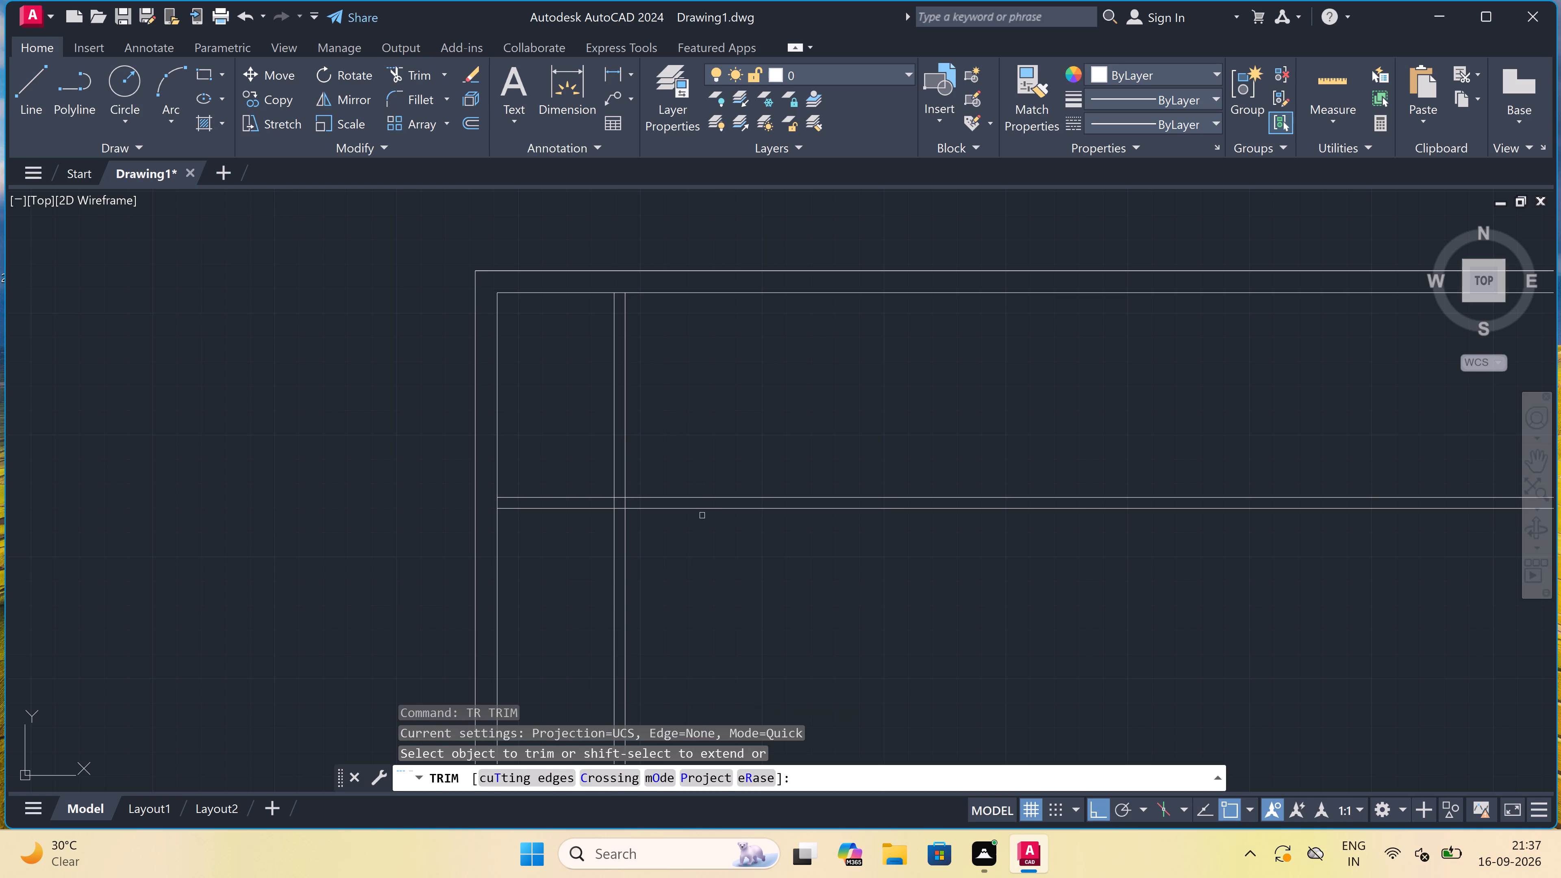
click(697, 472)
key(Escape)
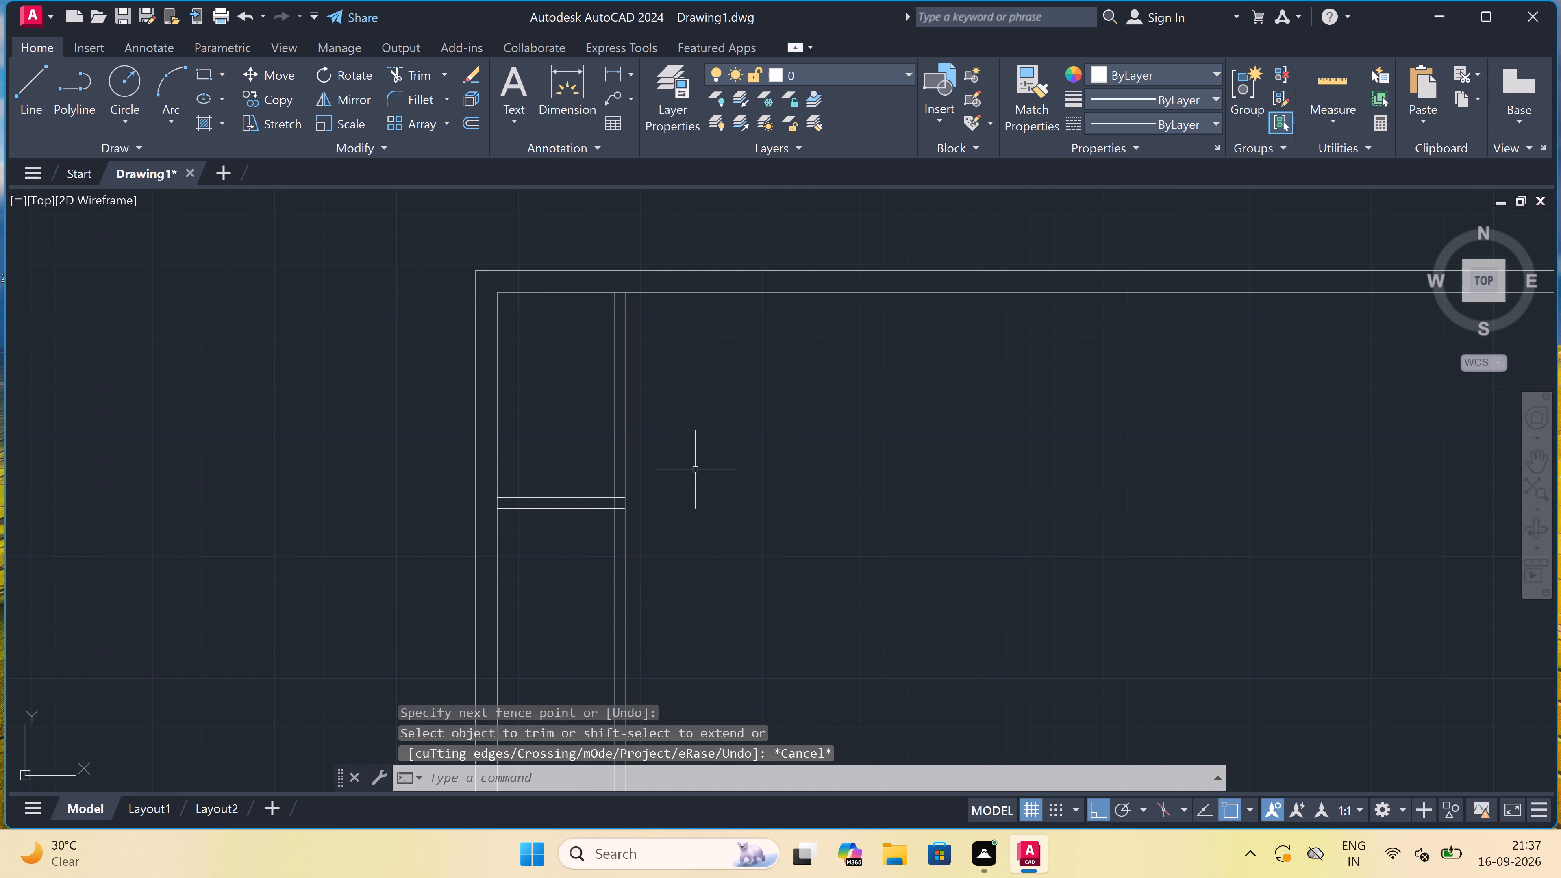
Offset the inner line of the top wall 11'8" downward into the plan.
scroll(695, 469, down, 2)
scroll(715, 440, up, 2)
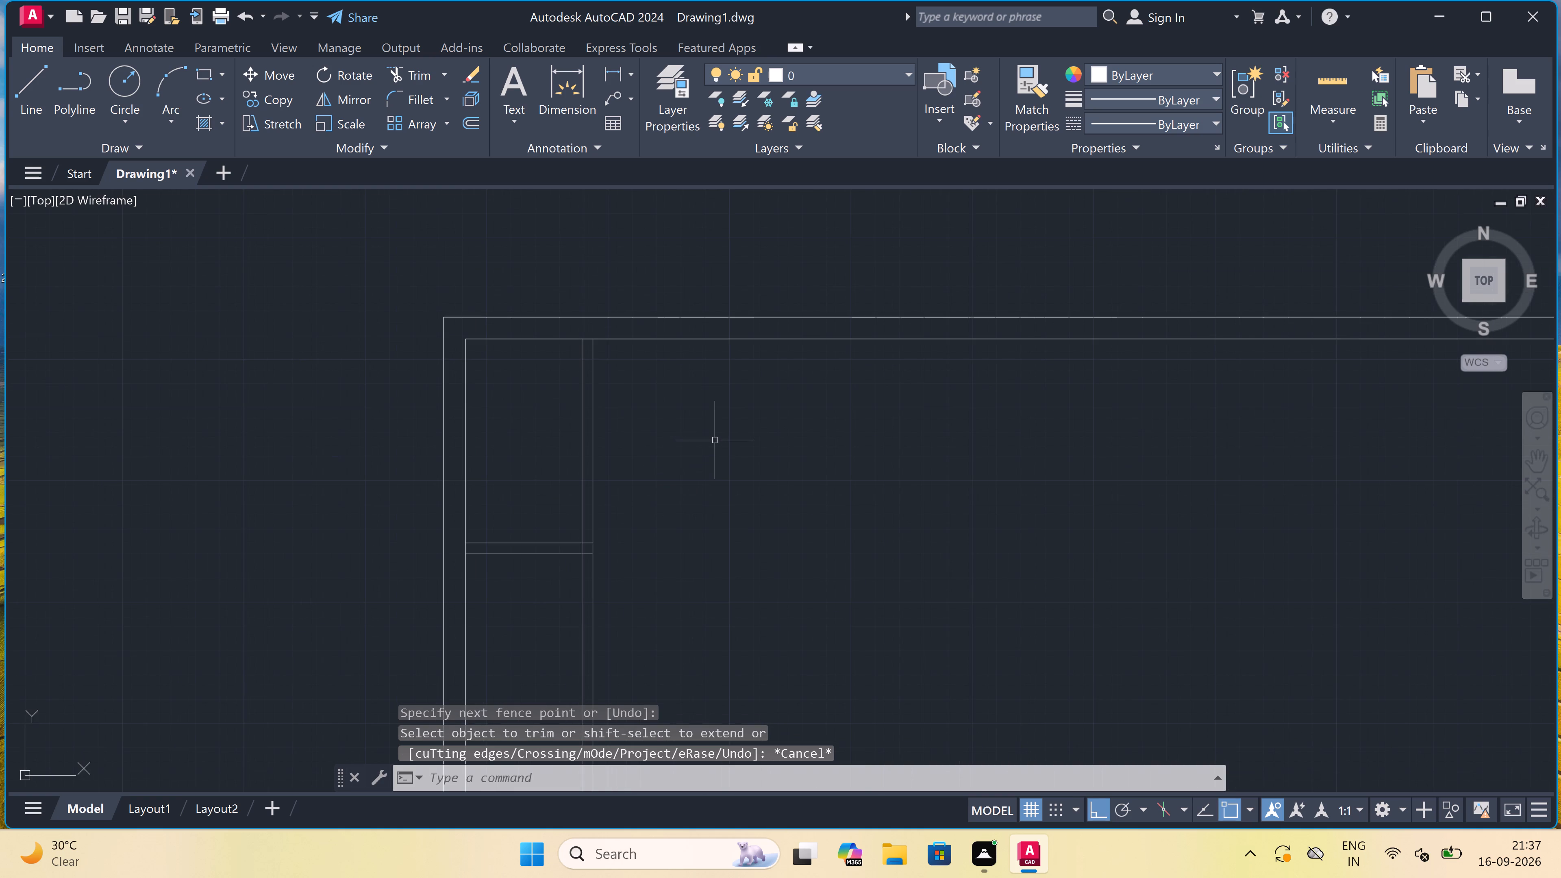
text(o)
key(space)
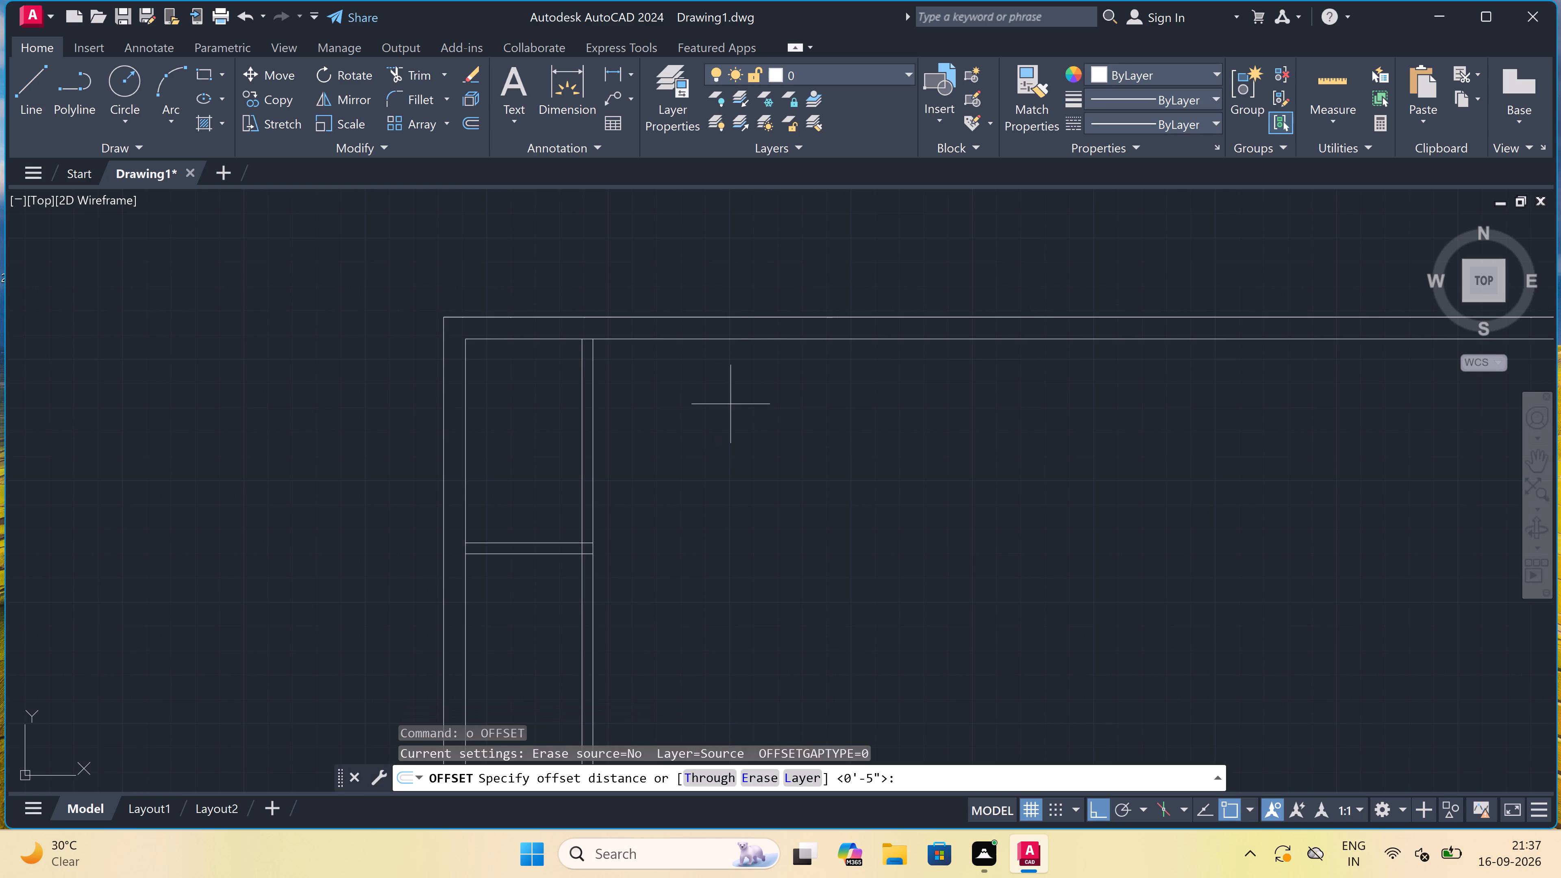
click(744, 340)
text(11'8)
key(shift+quotedbl)
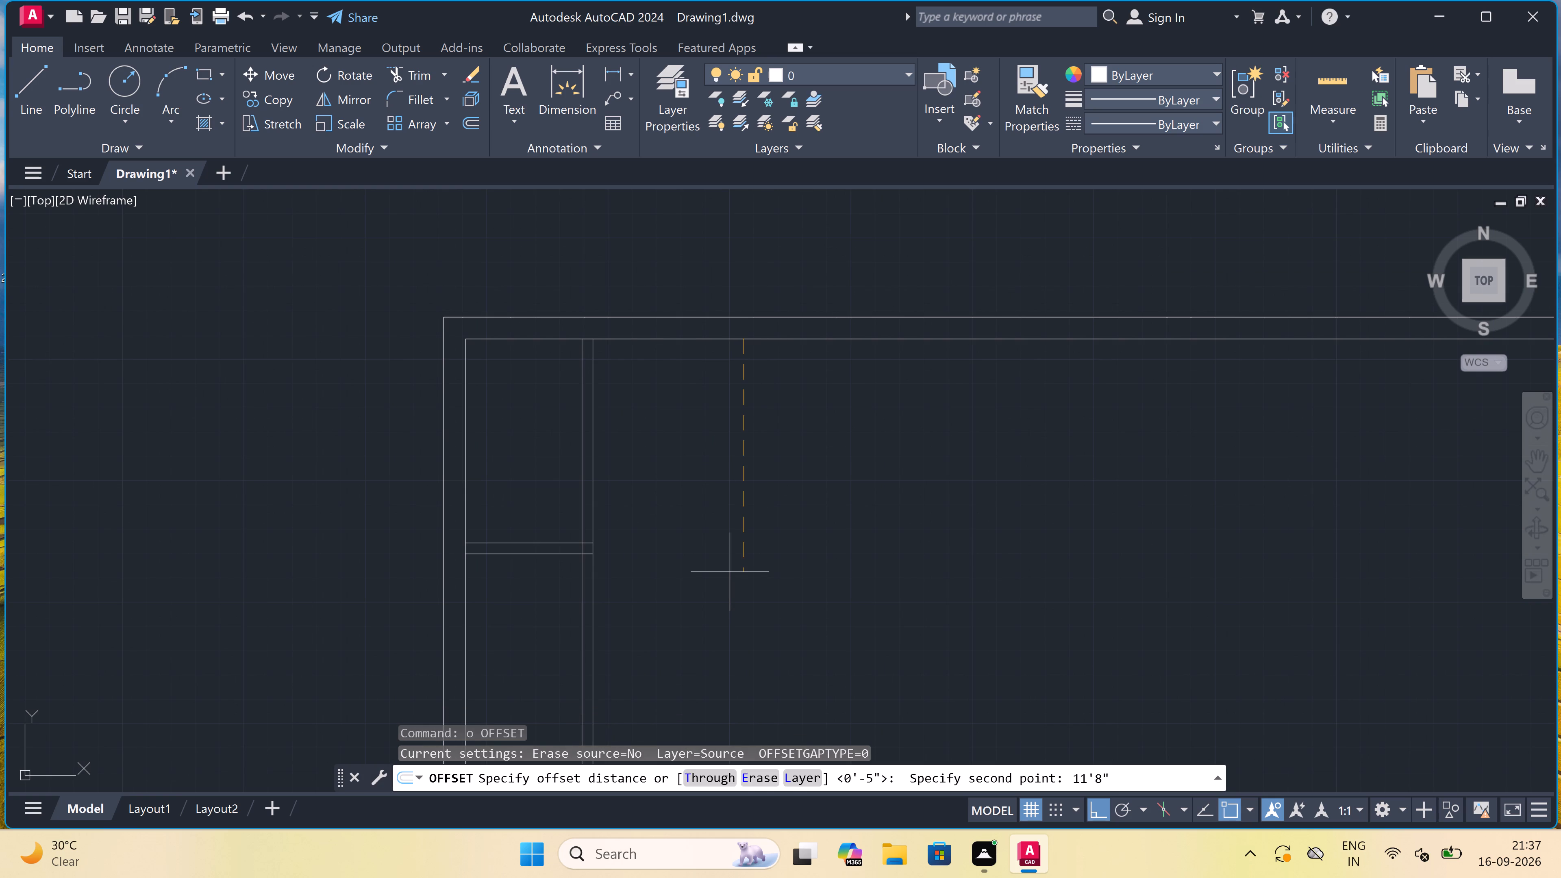
key(space)
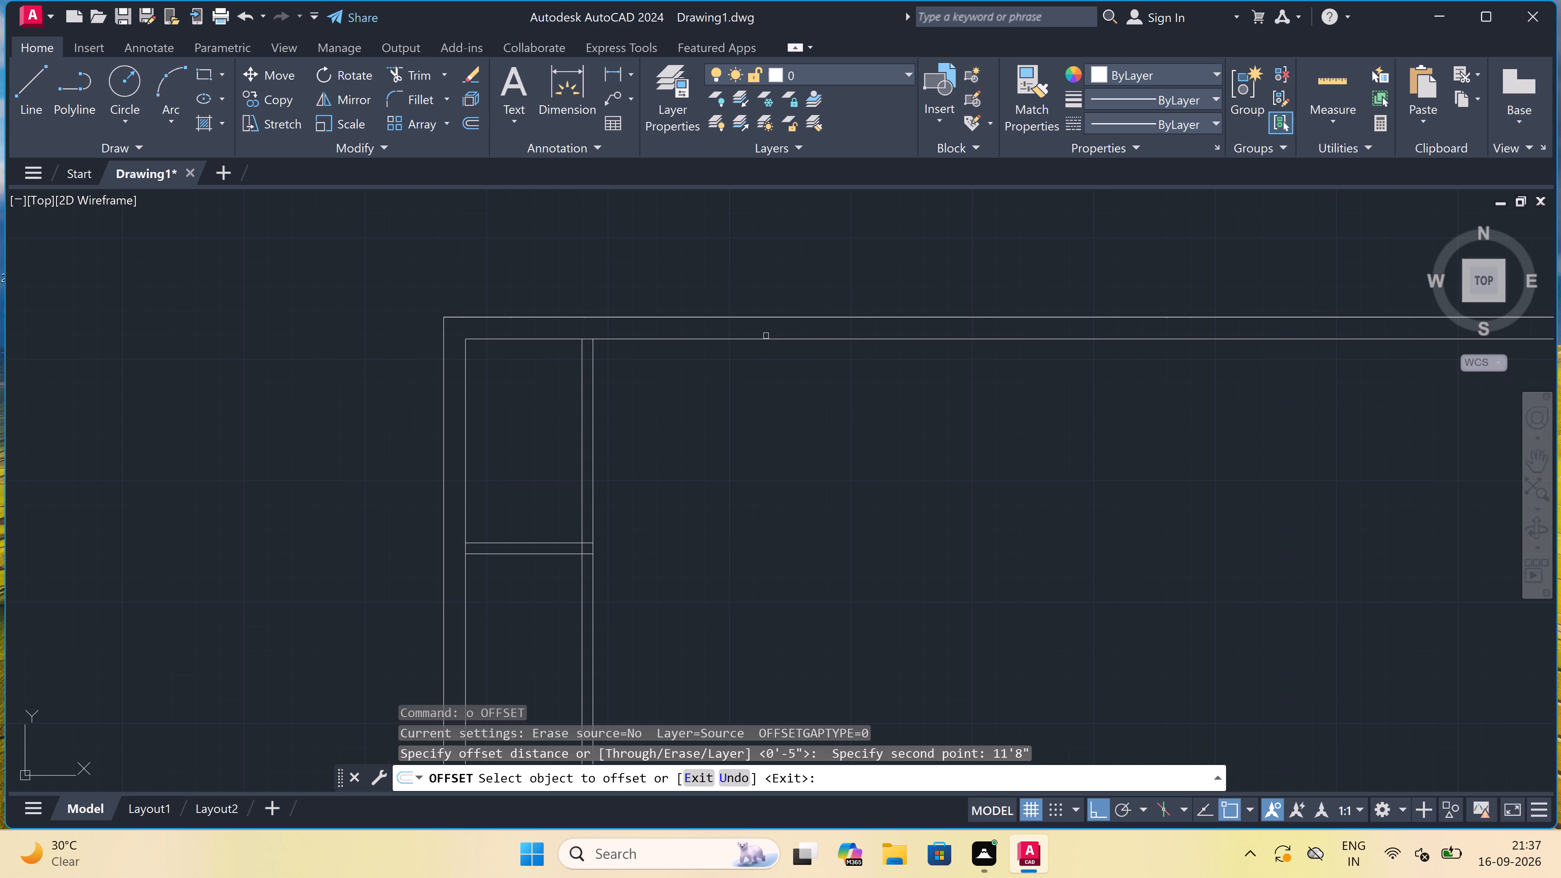
click(765, 340)
click(754, 416)
scroll(754, 415, down, 3)
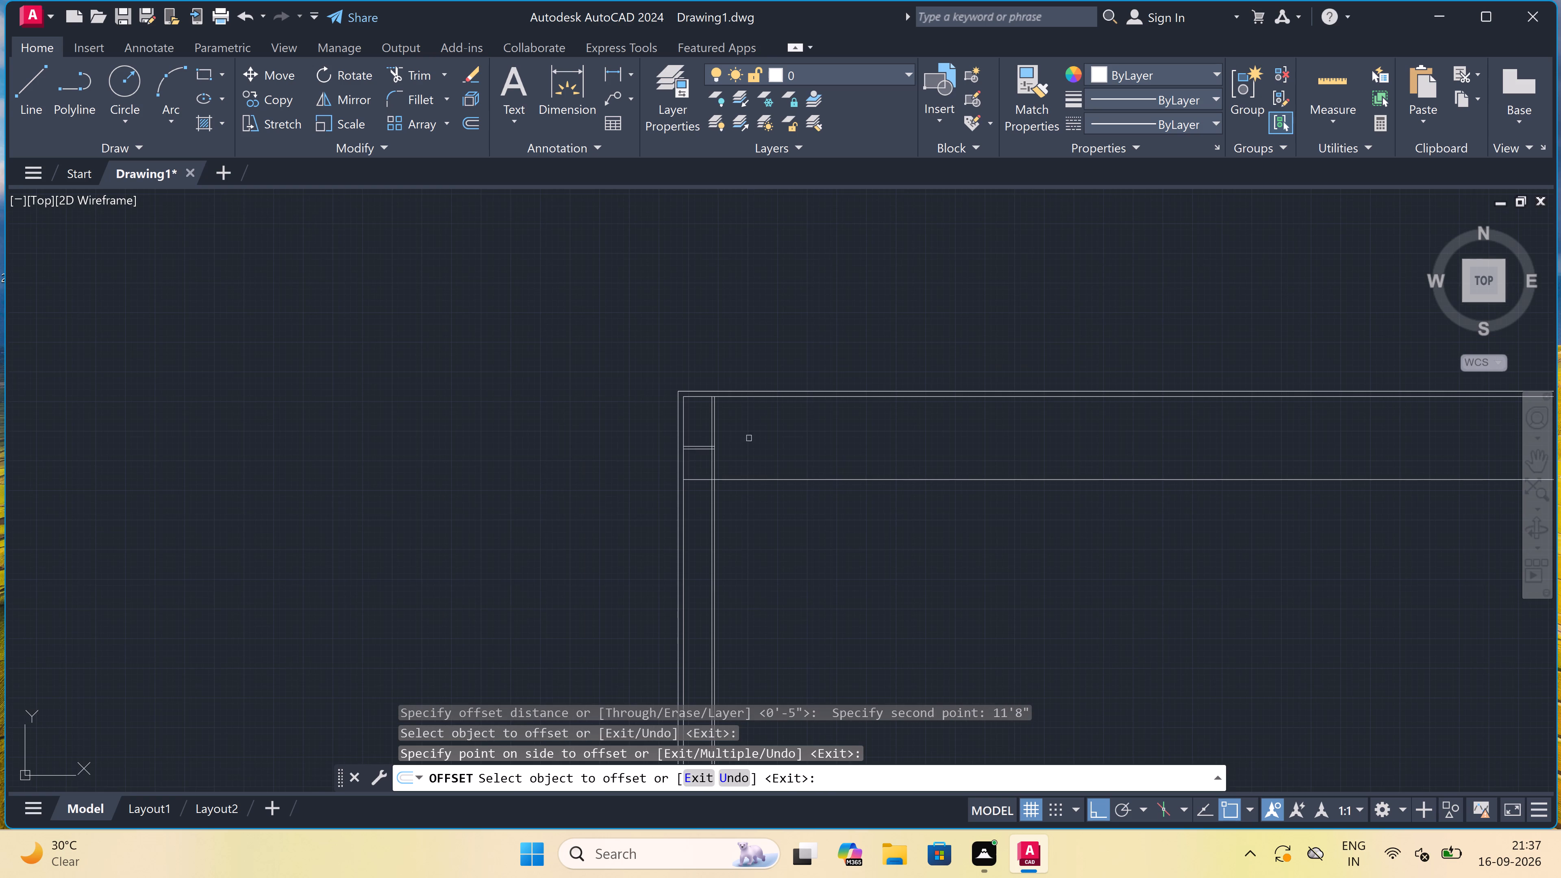
scroll(746, 449, up, 4)
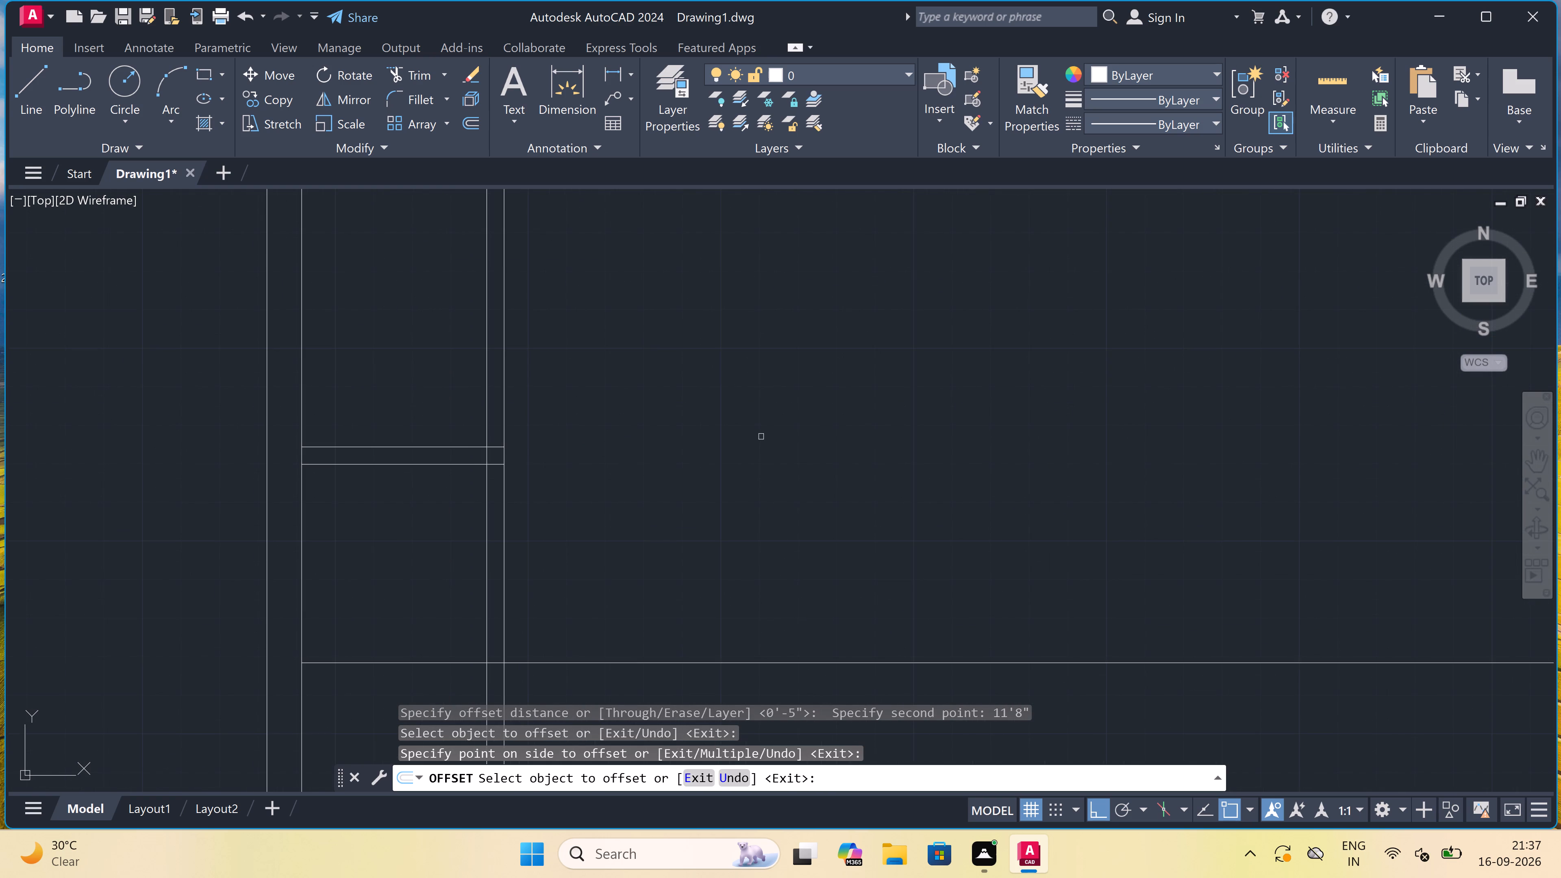
scroll(761, 437, down, 1)
key(Escape)
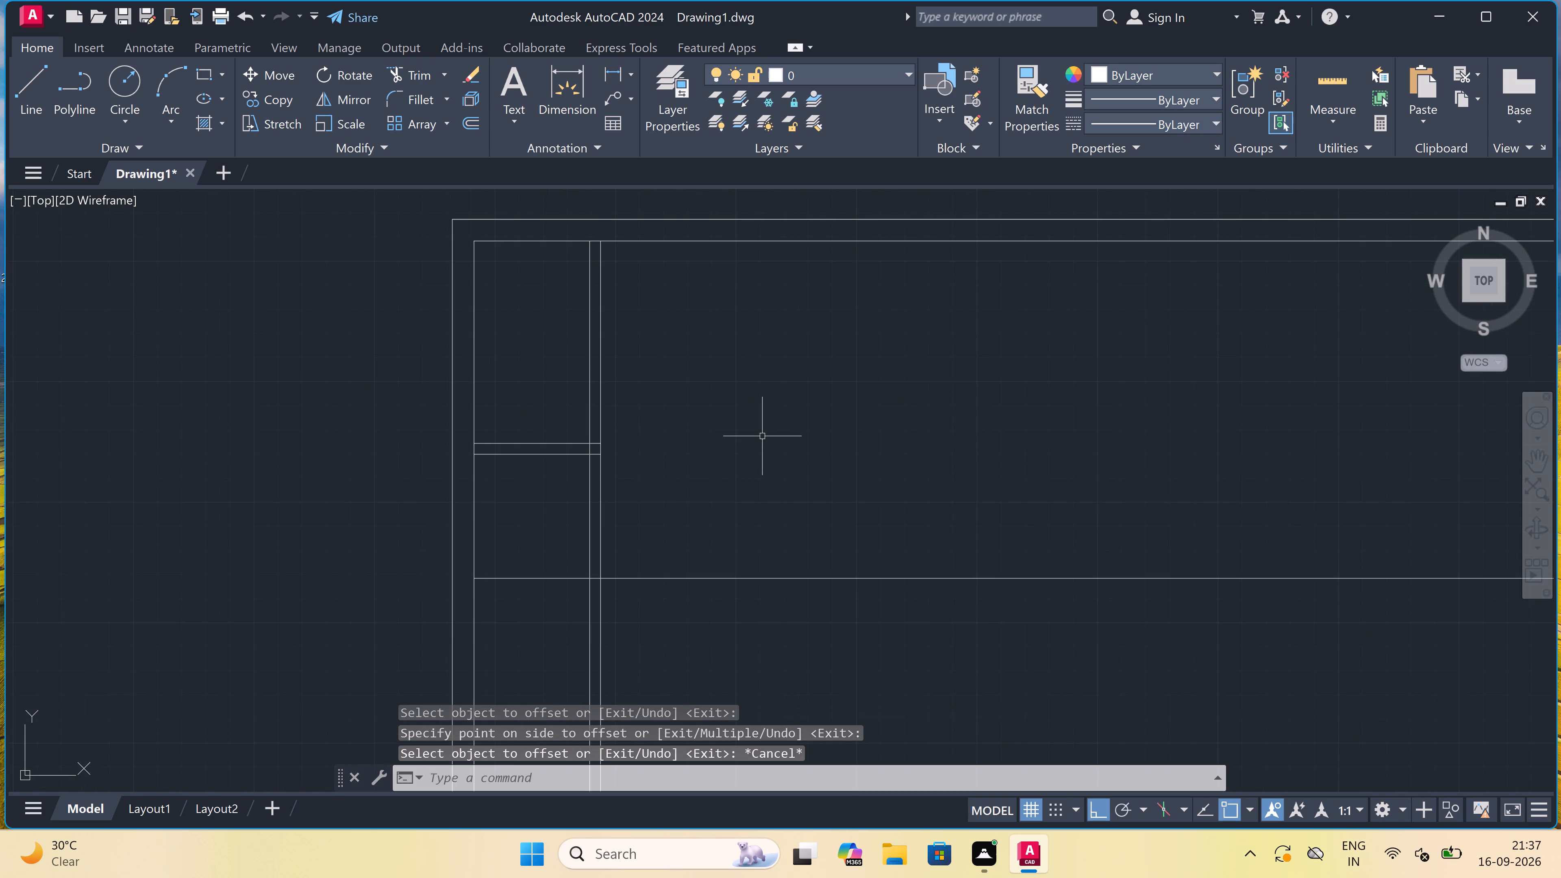
Offset the new long horizontal line 4.5" downward to form the partition thickness.
key(o)
key(space)
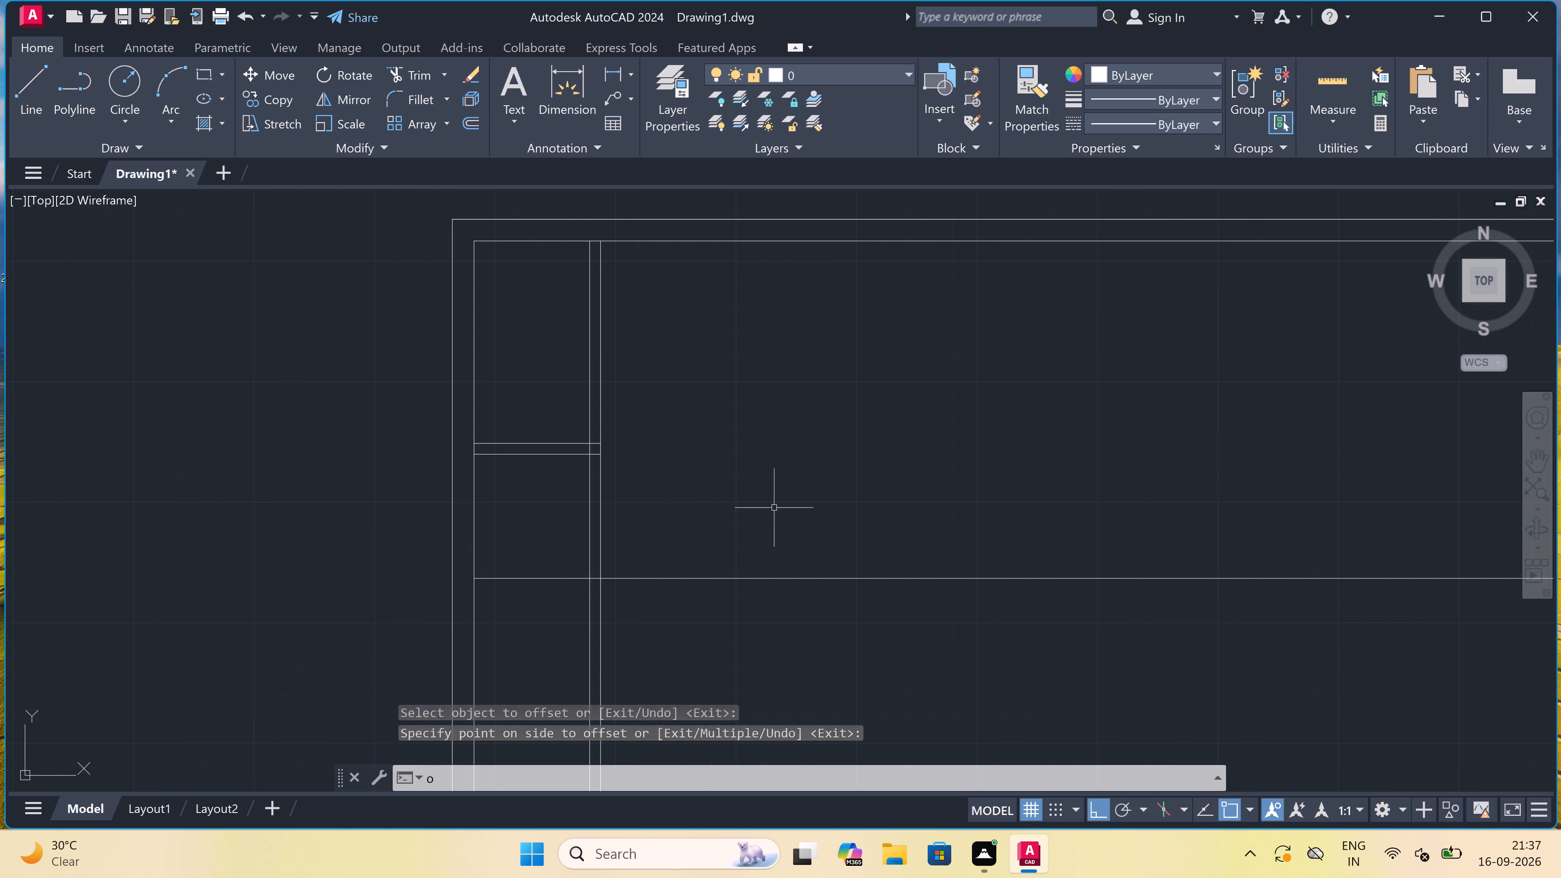
click(766, 574)
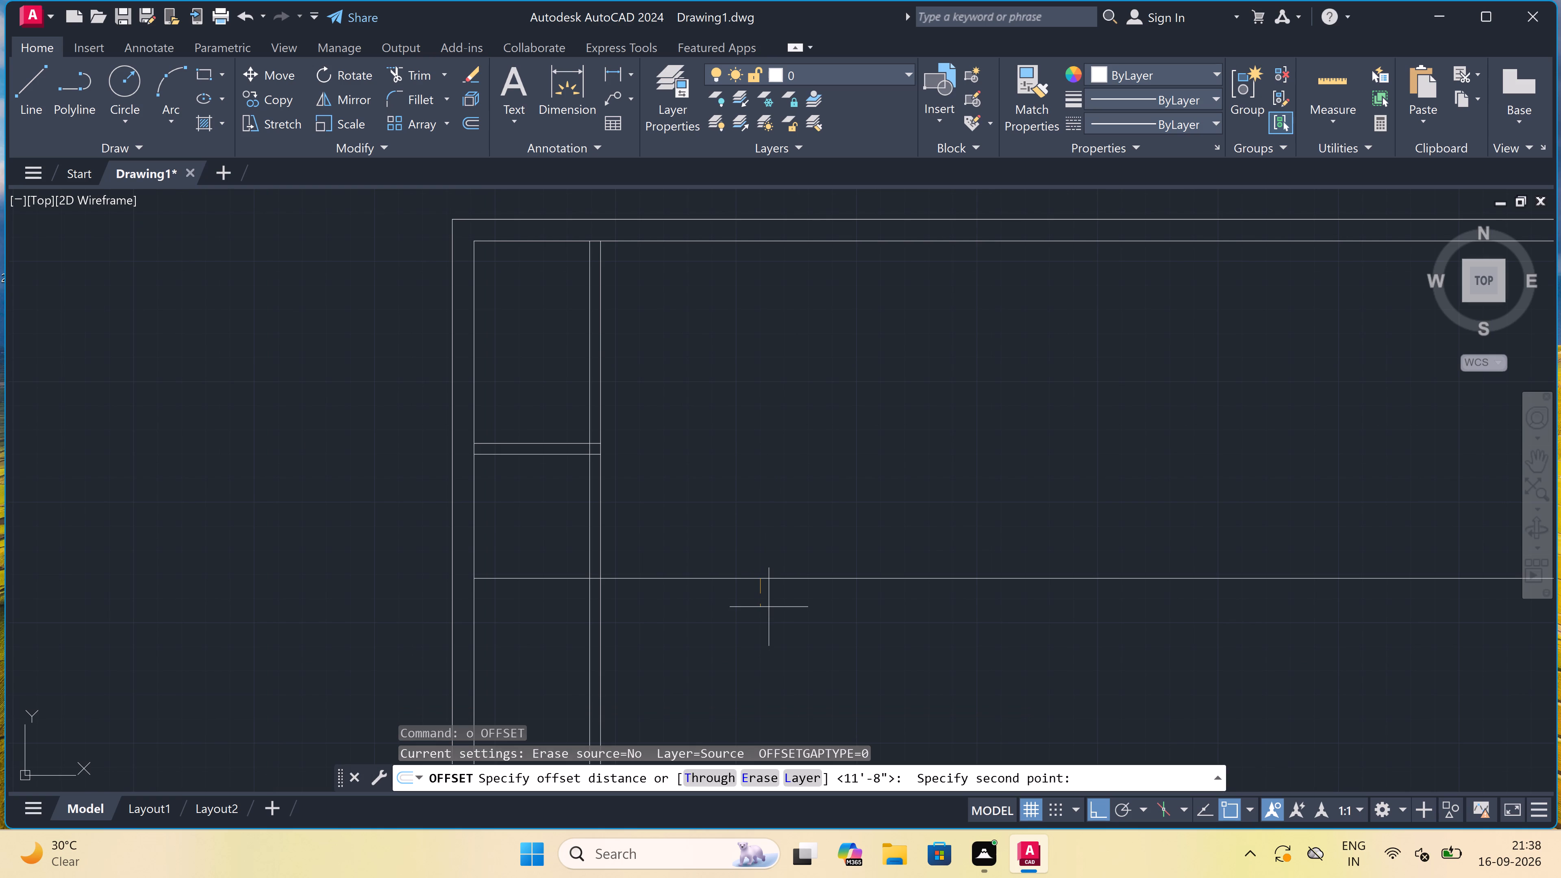
text(4.5")
key(space)
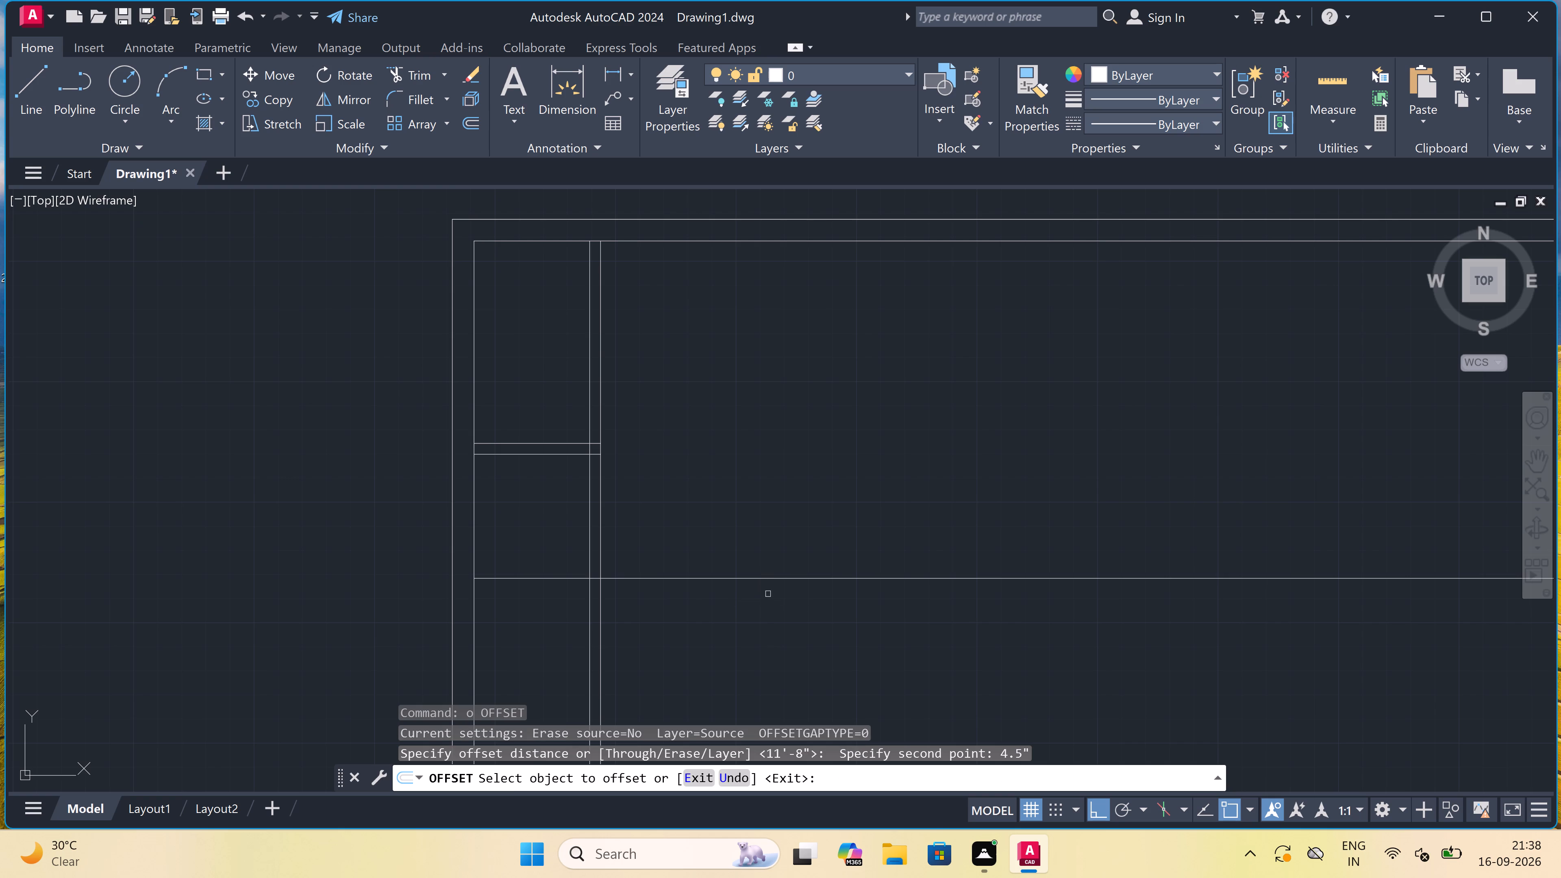
double_click(759, 580)
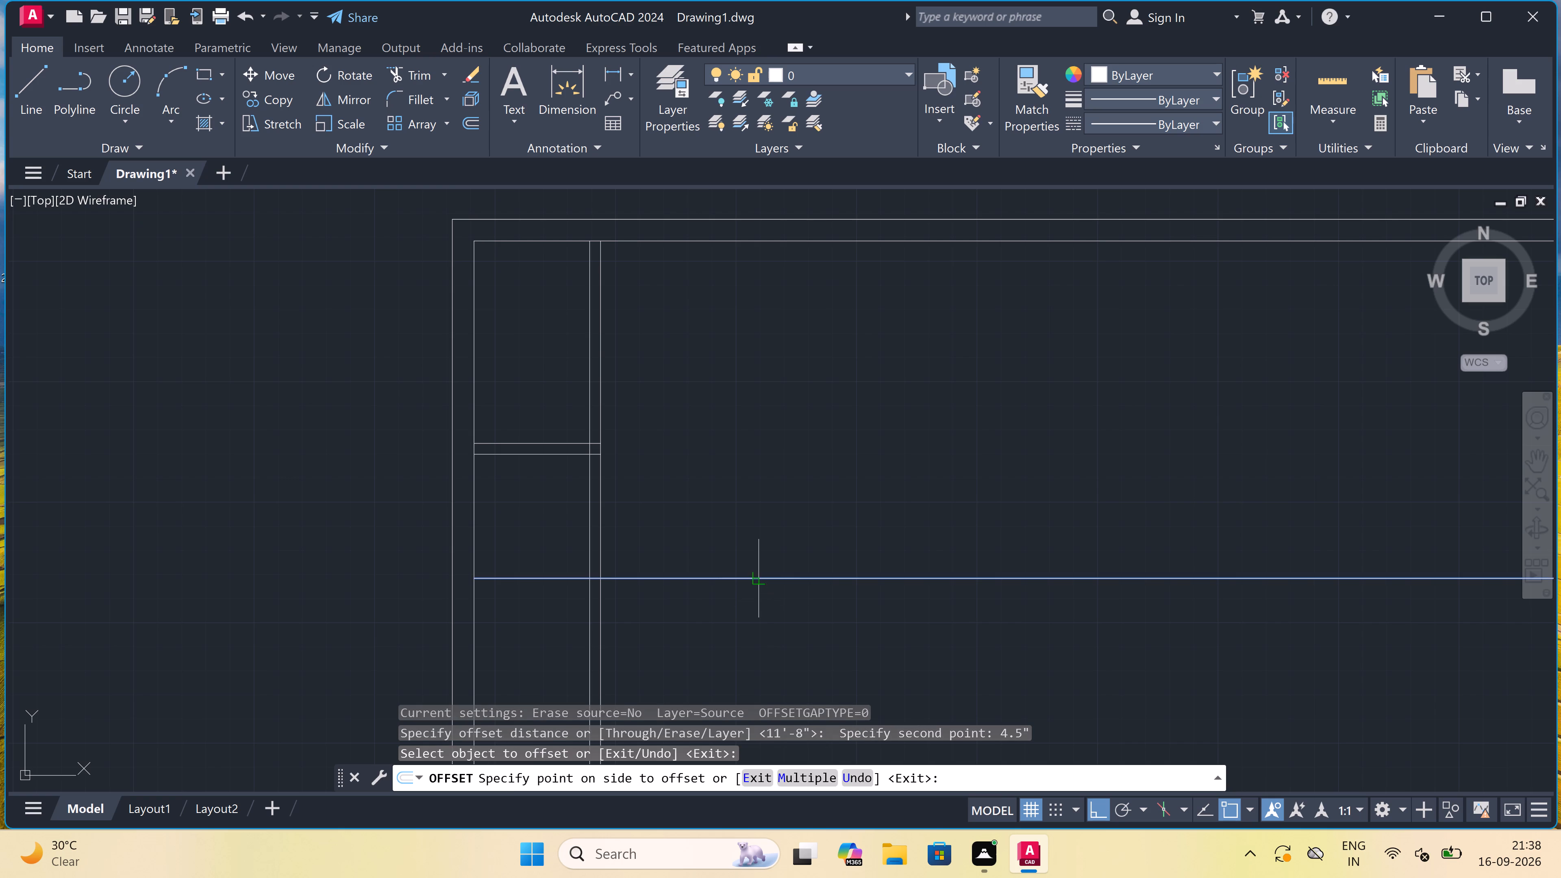
click(757, 591)
key(Escape)
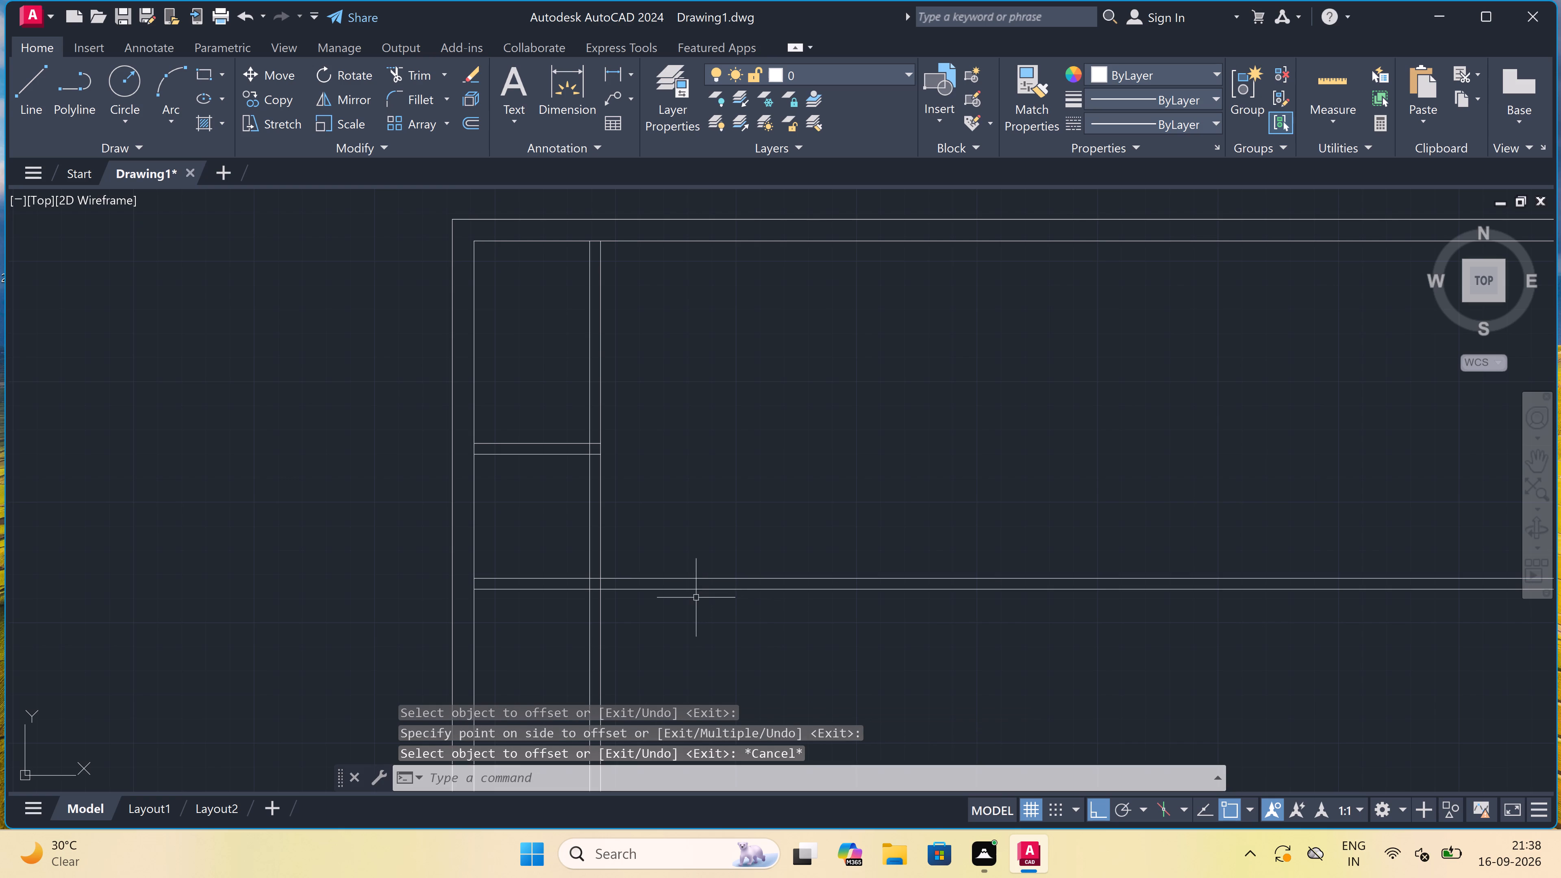
Offset the right-hand line of the vertical partition 9'4" to the right.
key(o)
key(space)
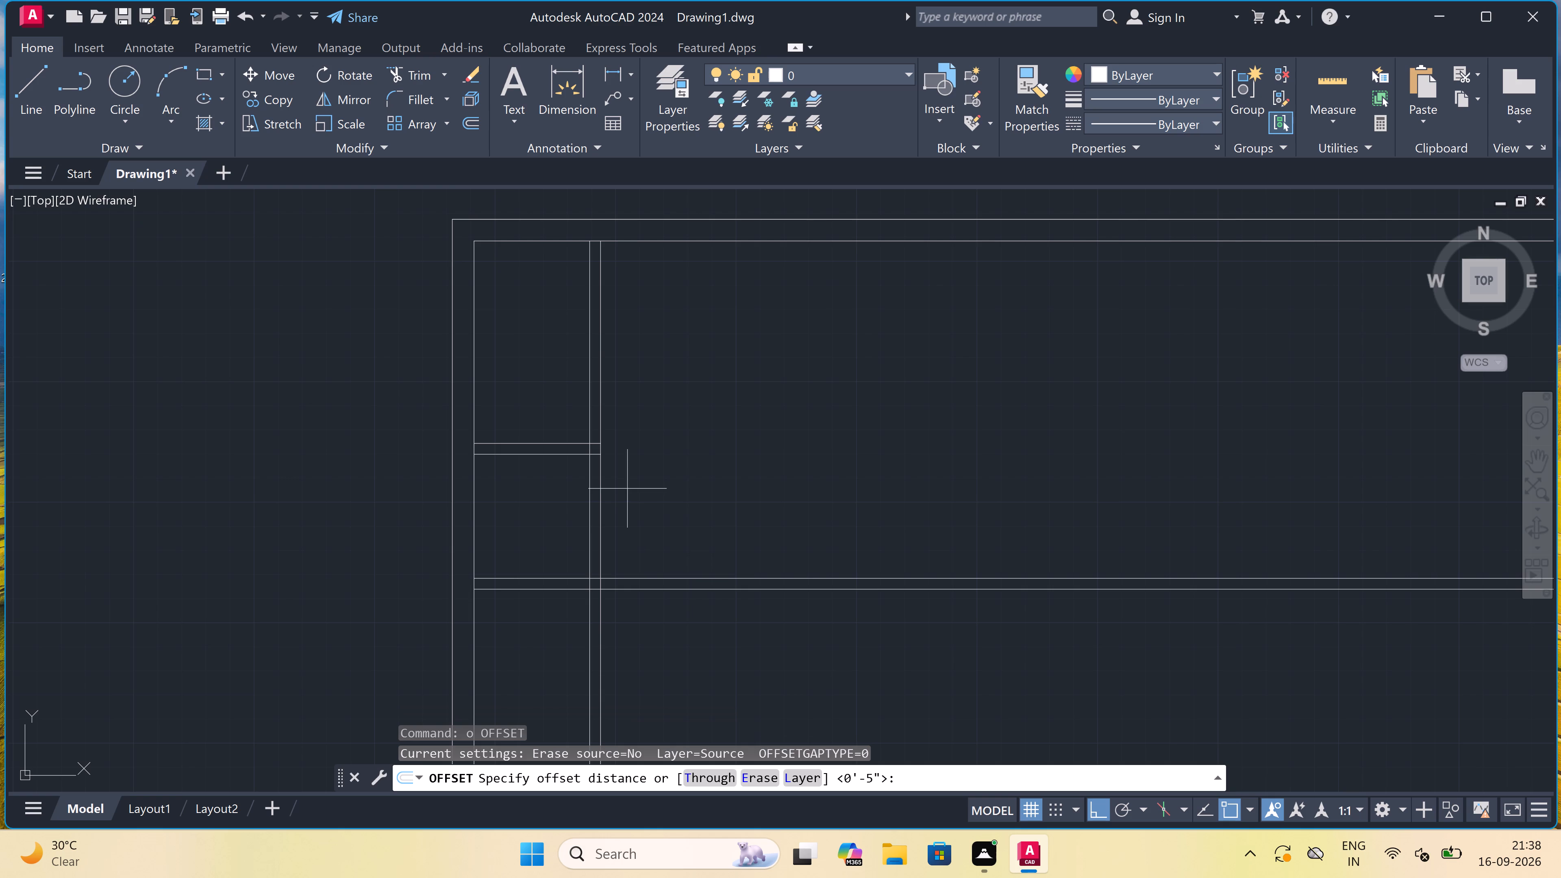
double_click(603, 479)
text(9')
key(4)
key(shift+quotedbl)
key(space)
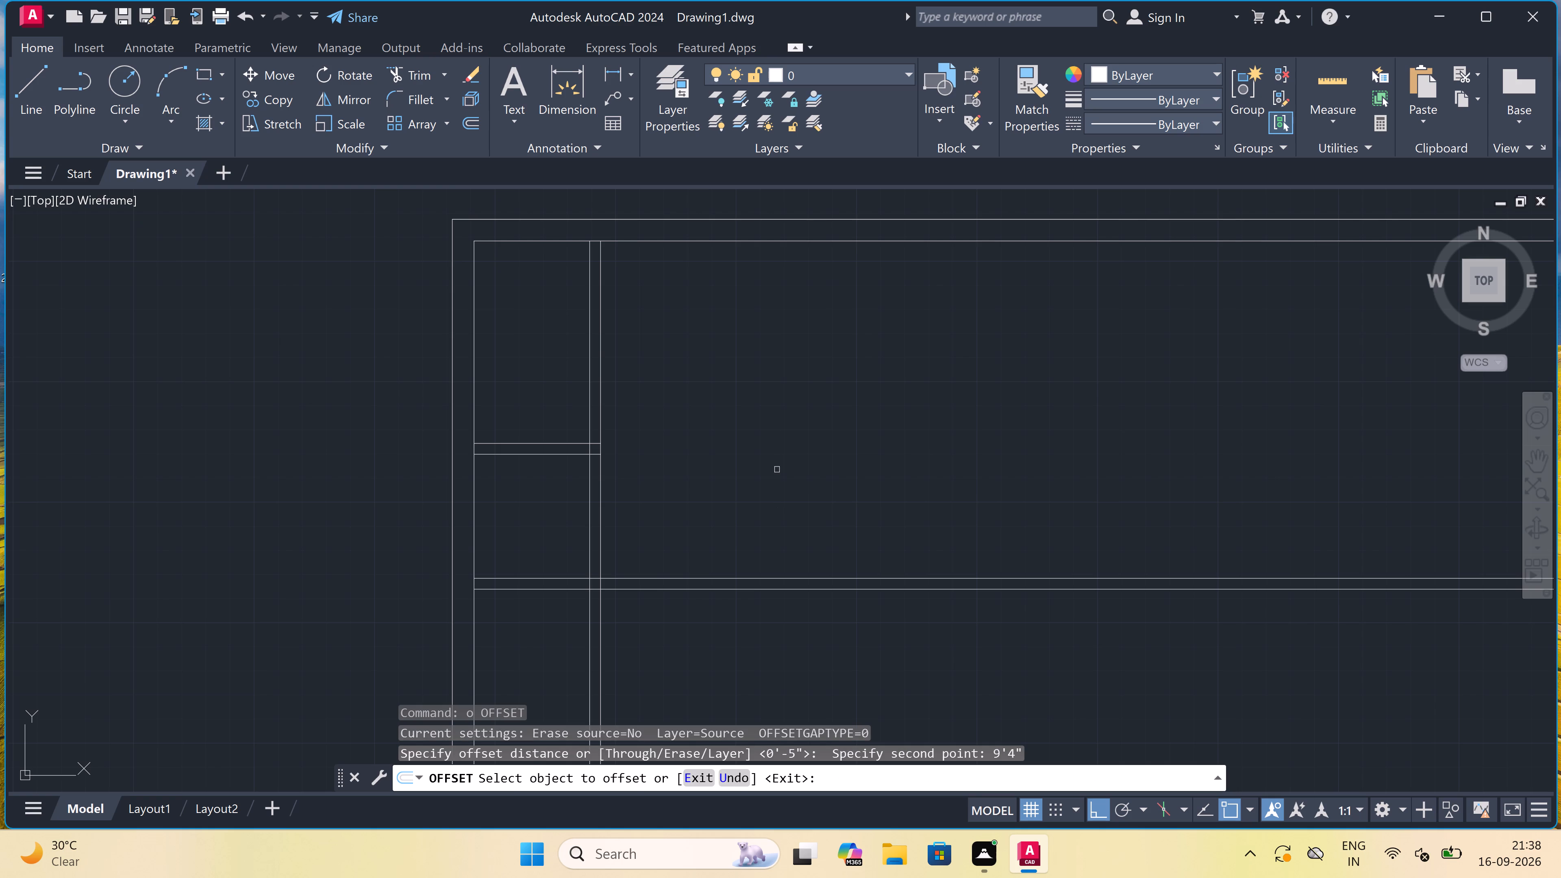
click(600, 372)
click(689, 356)
key(Escape)
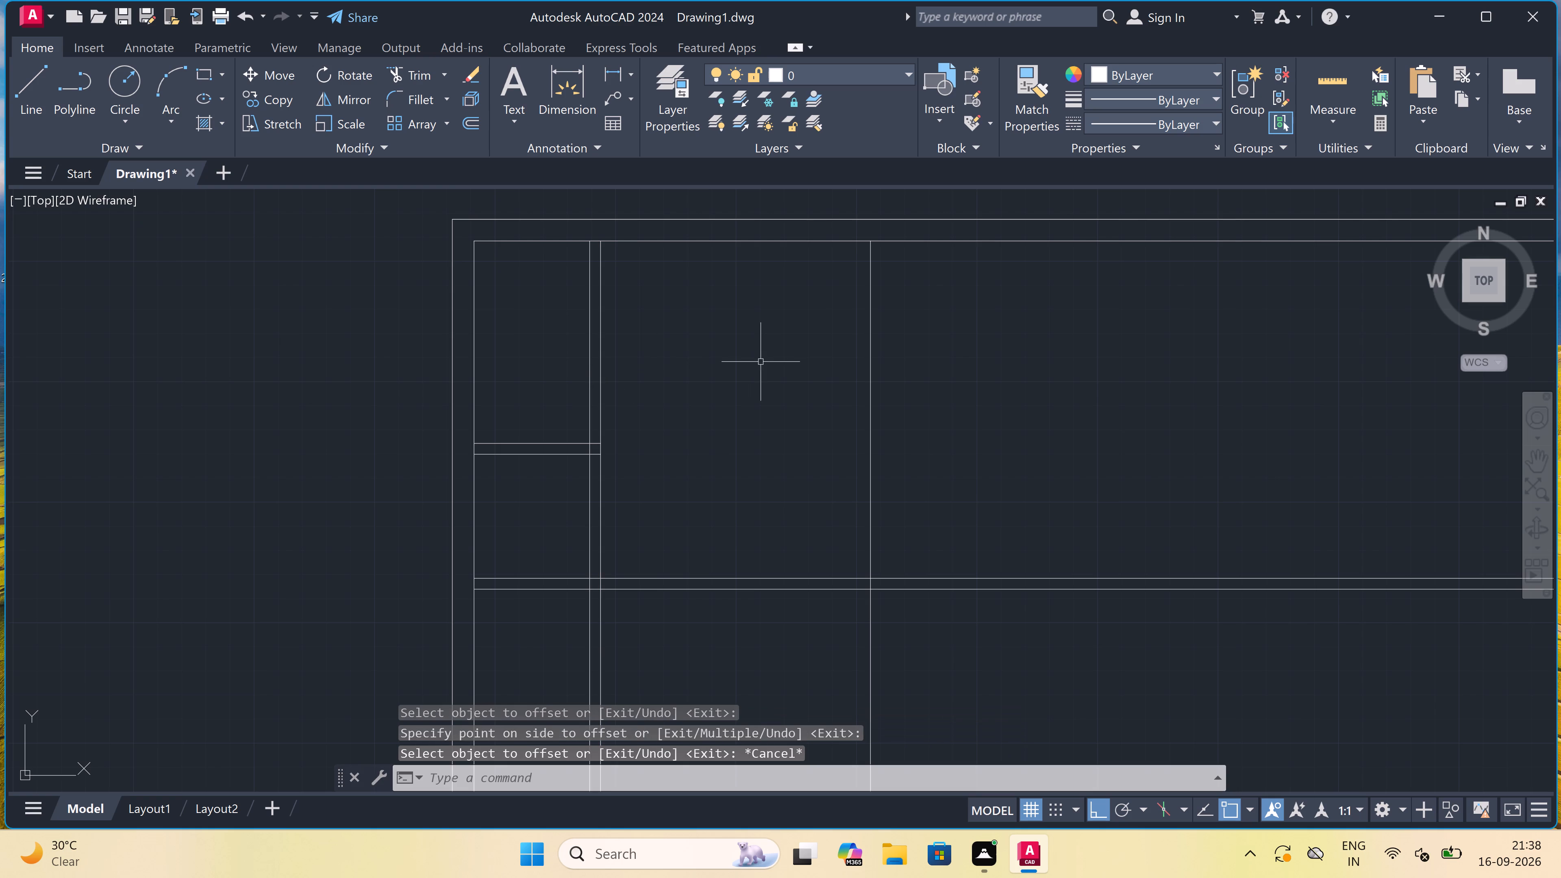
Offset the vertical line that is 9'4" from the vertical partition by 9" to the right, forming the right outer wall.
key(space)
drag(870, 378, 878, 378)
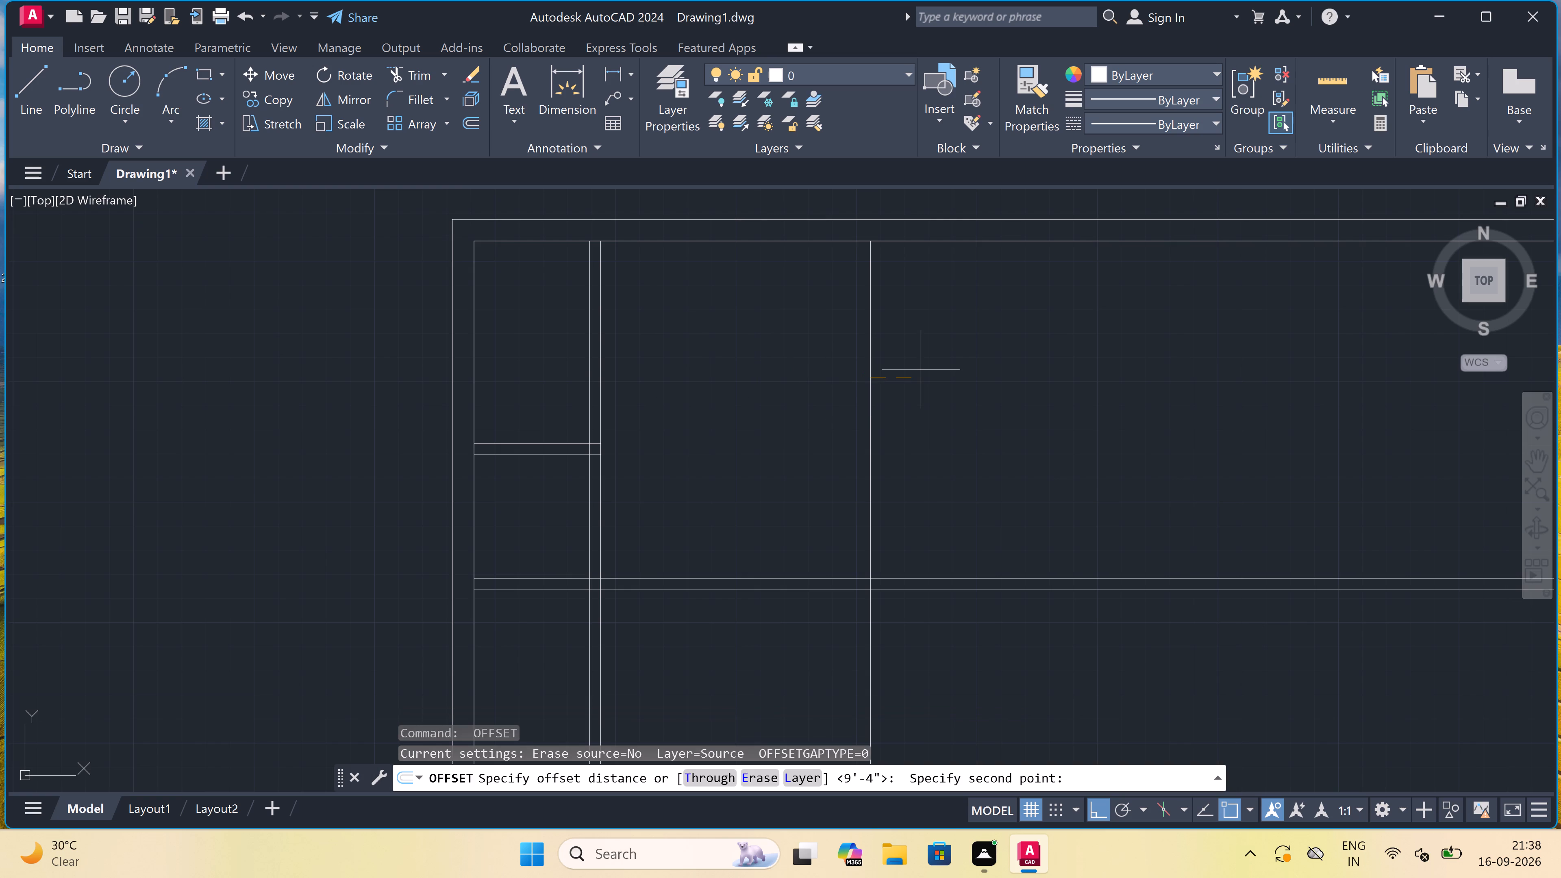
key(9)
key(shift+quotedbl)
key(space)
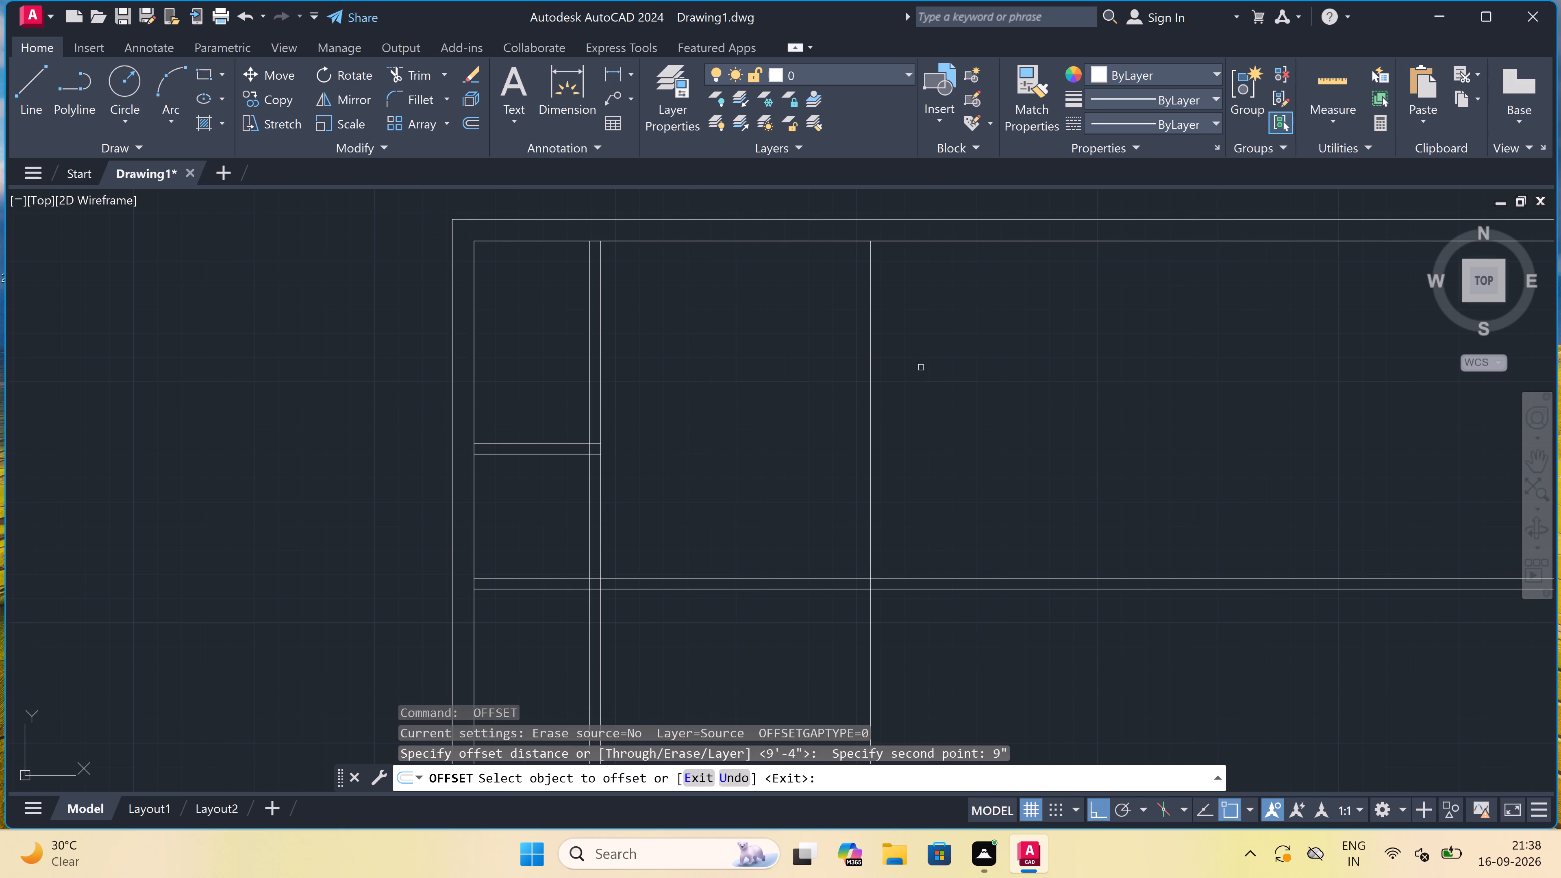
click(870, 335)
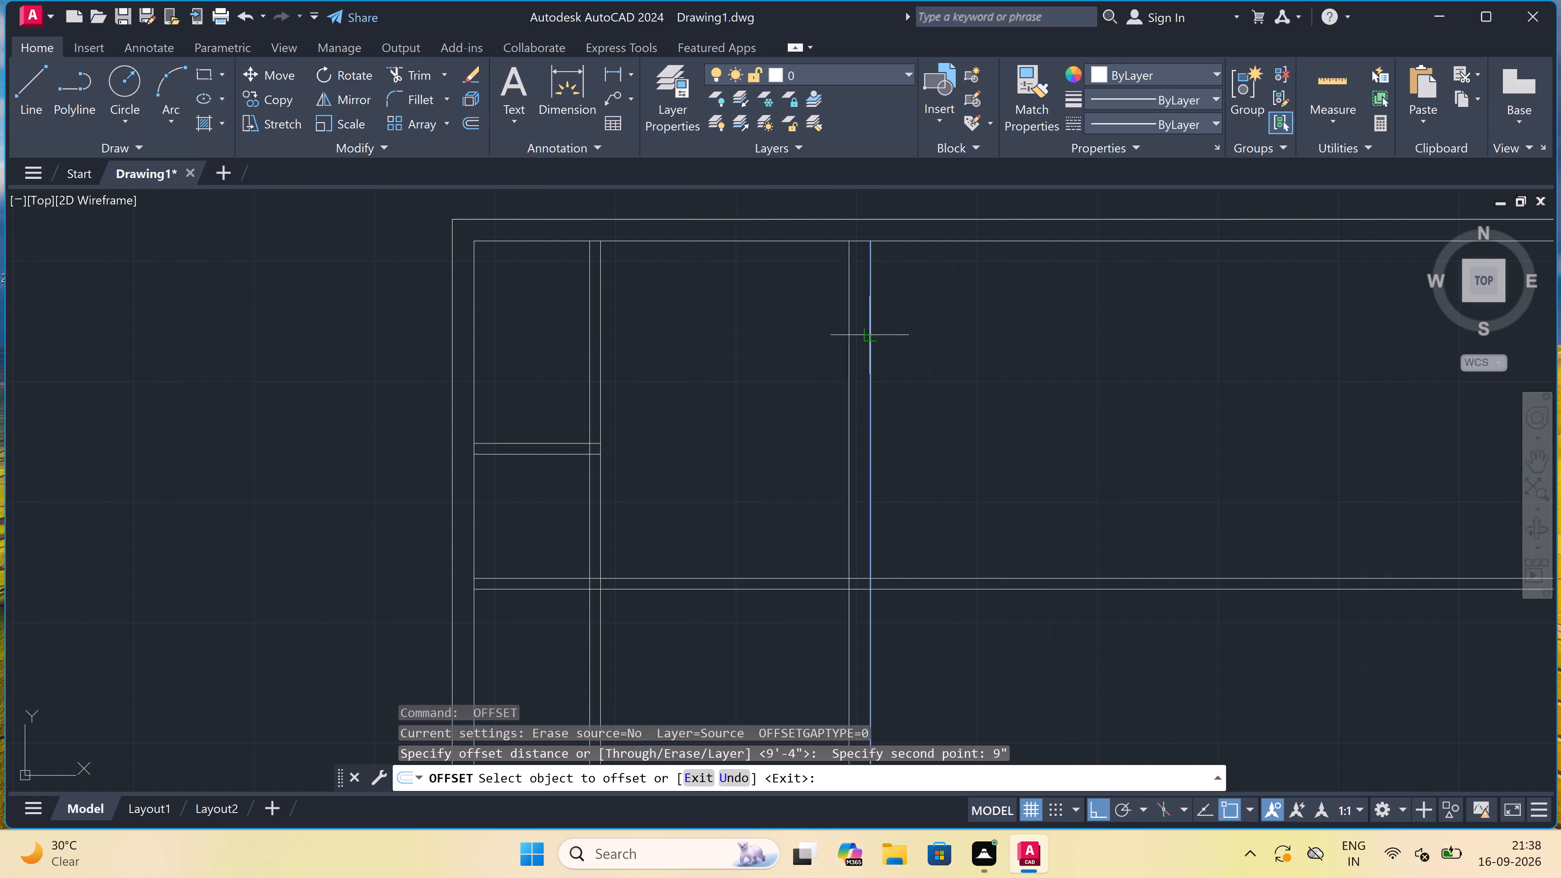
click(905, 329)
key(Escape)
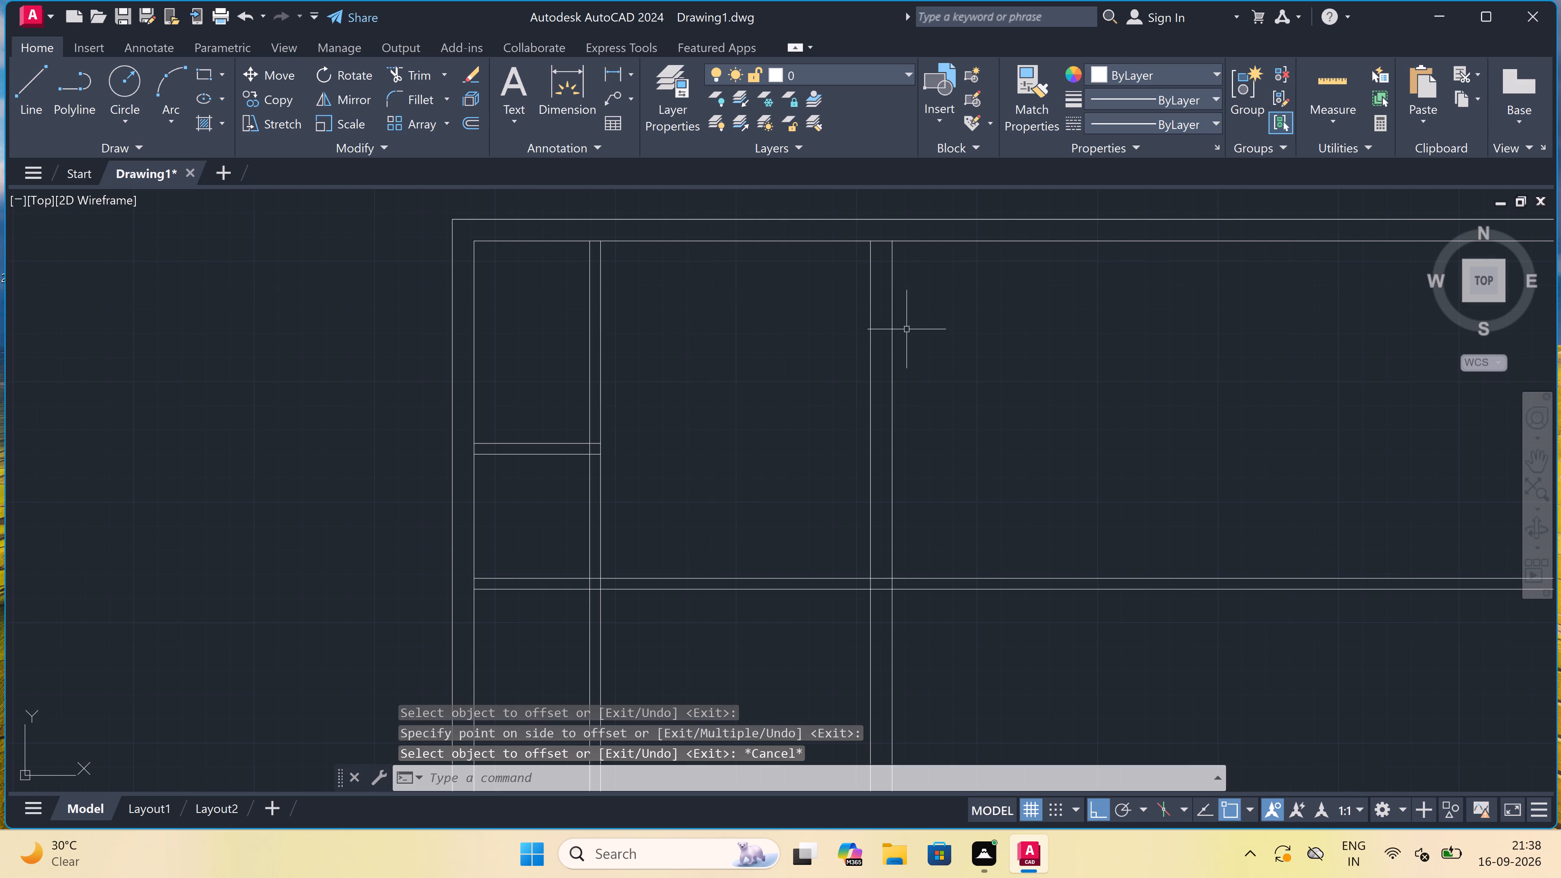
Extend the outer line of the right wall up to the outer line of the top wall.
text(ex)
key(space)
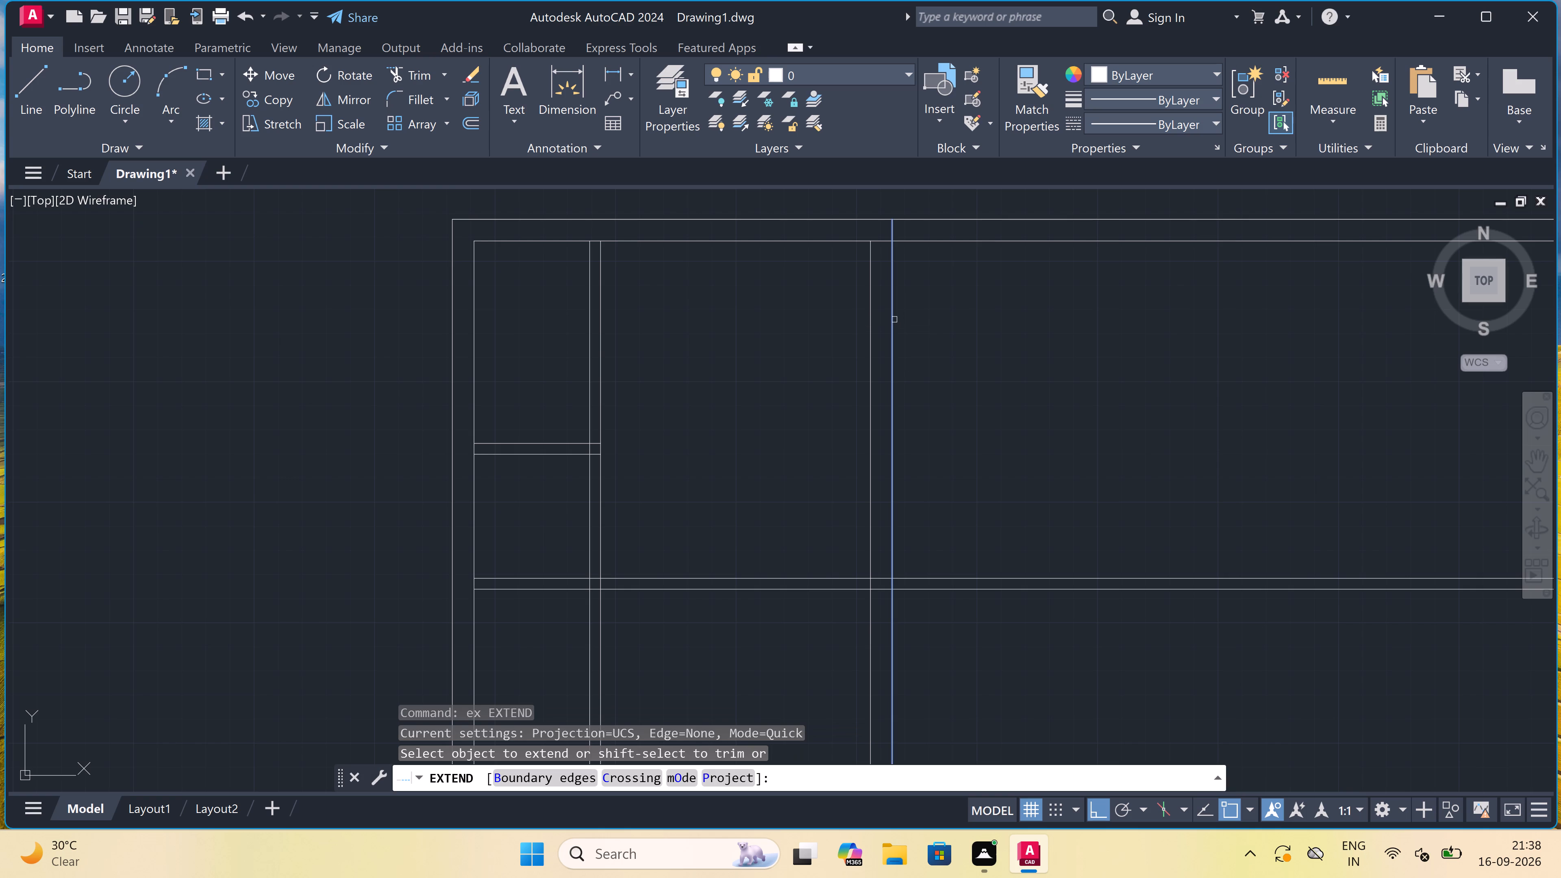
double_click(894, 319)
Trim the top wall and long horizontal partition lines beyond the right wall, including the inner line's stub at the top corner.
text(tr)
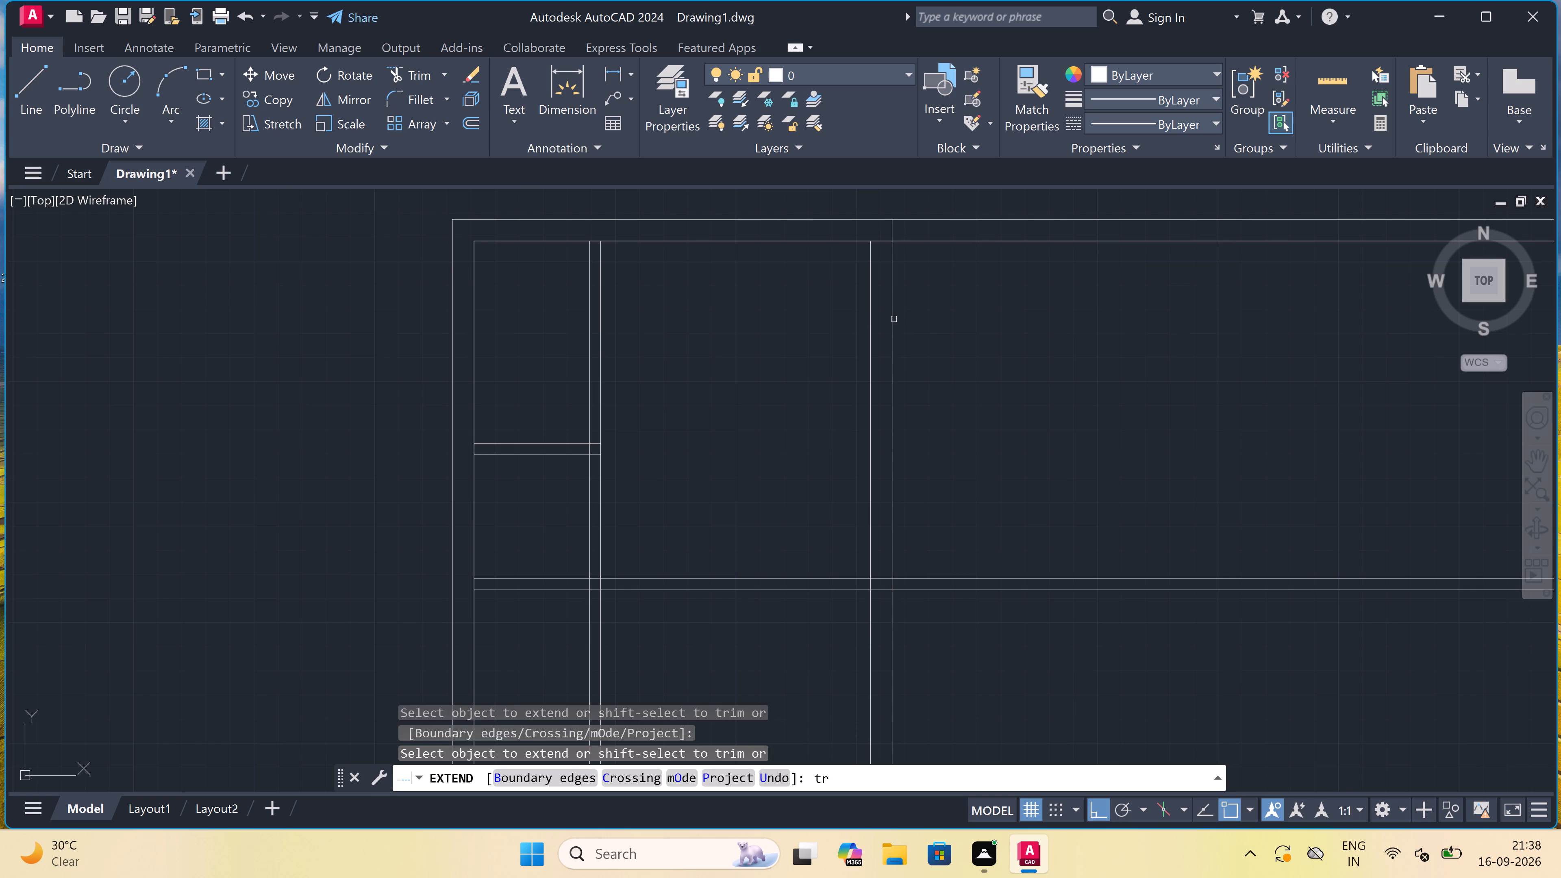
key(space)
scroll(894, 319, down, 3)
click(903, 285)
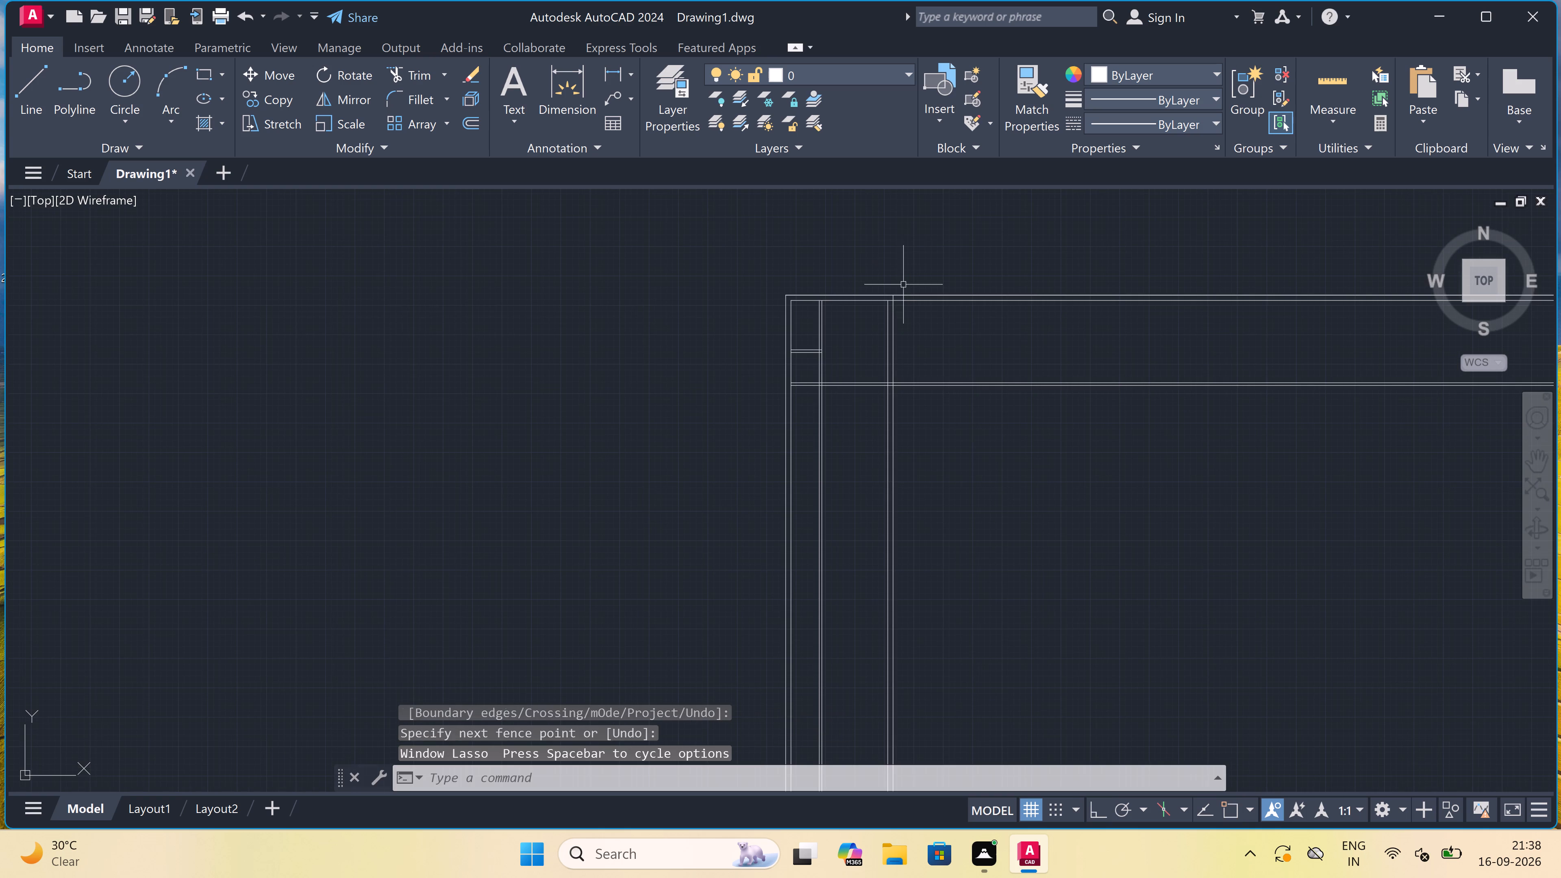
key(Escape)
text(tr)
key(space)
drag(913, 400, 914, 362)
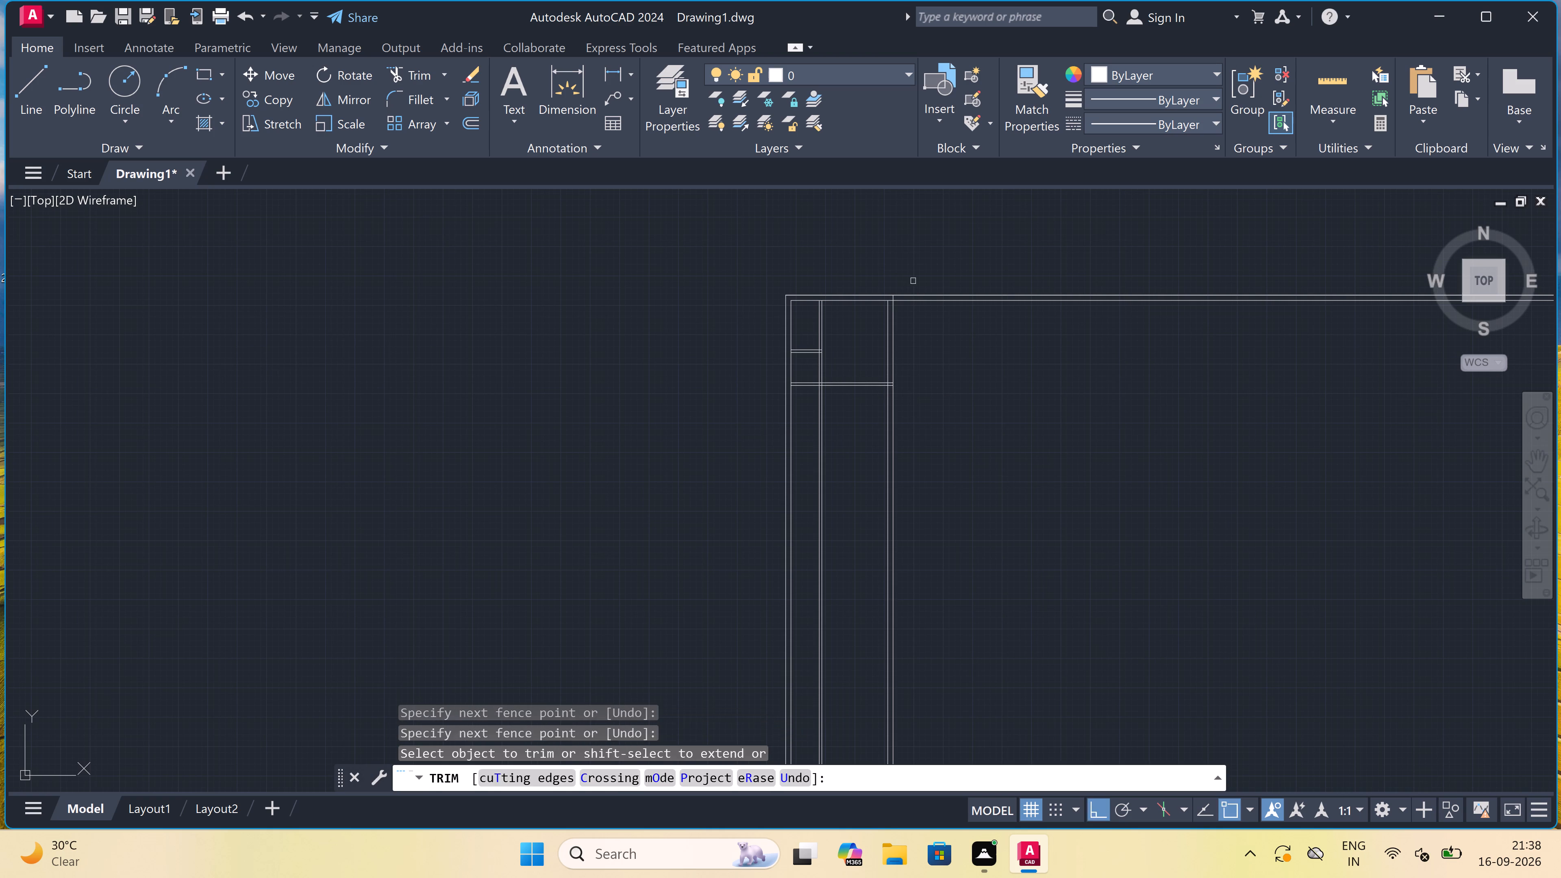
click(913, 281)
click(917, 333)
scroll(882, 291, up, 5)
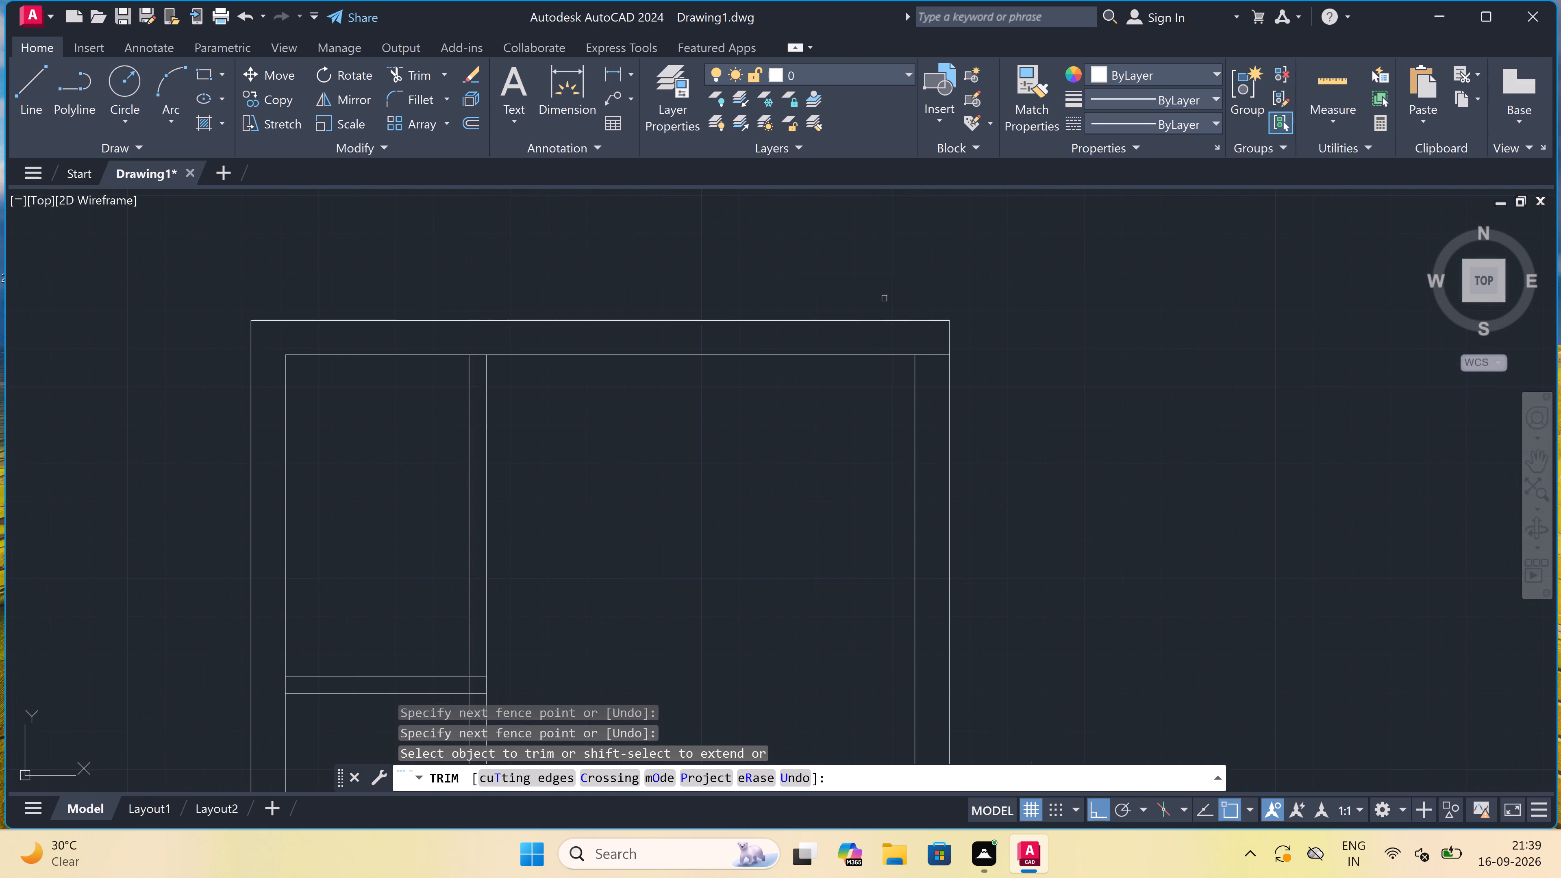
double_click(932, 366)
click(928, 353)
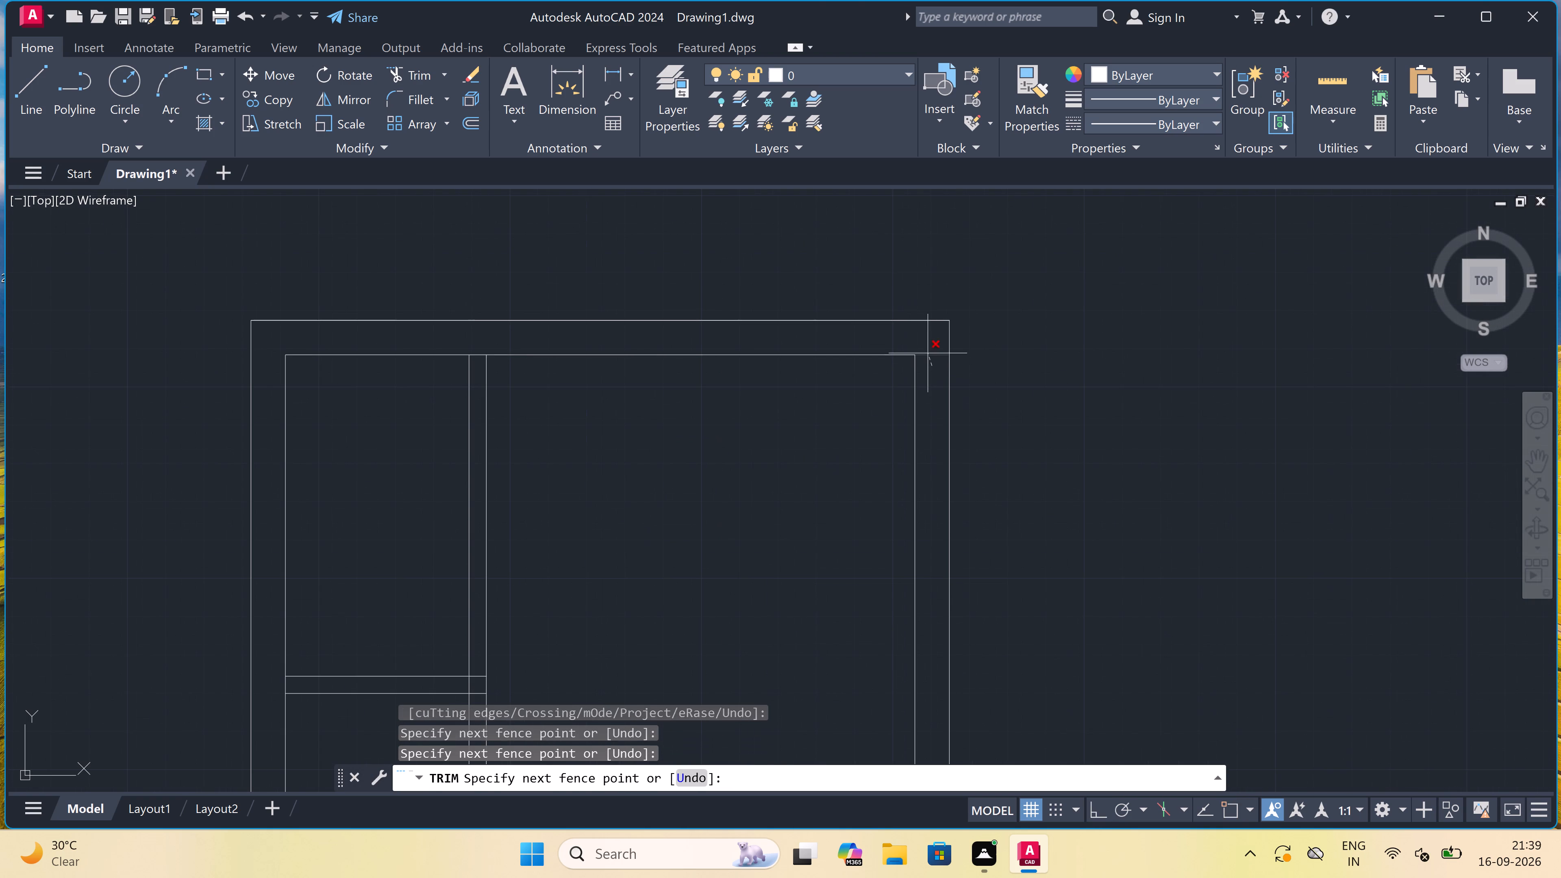
Trim the long horizontal partition's lines left of the vertical partition and clear the overlapping segments at their junction.
scroll(928, 353, down, 5)
scroll(887, 393, up, 4)
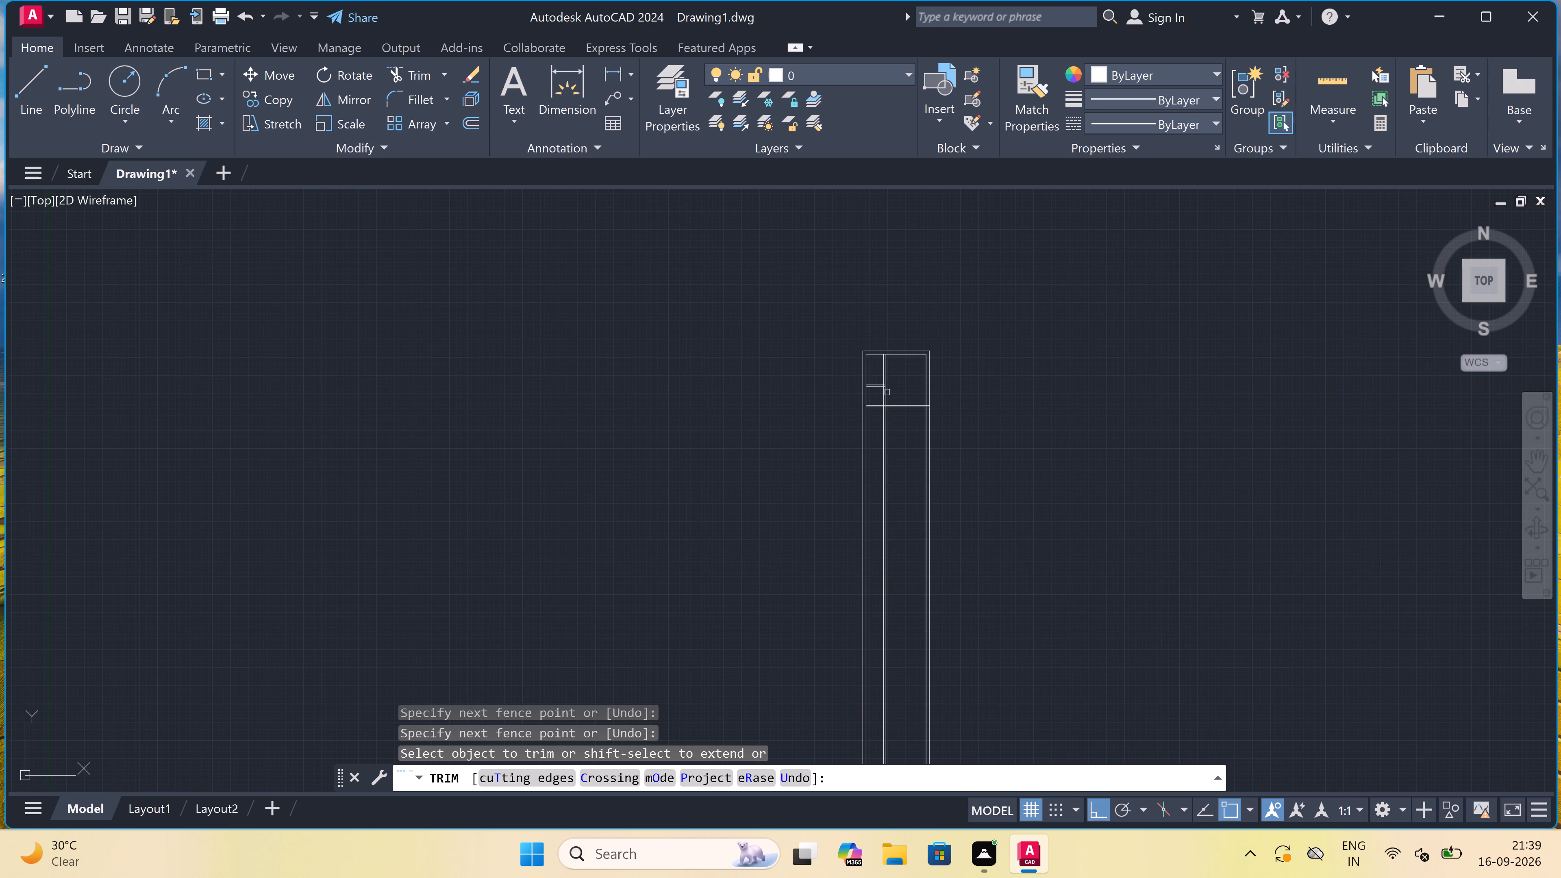
click(798, 508)
double_click(795, 436)
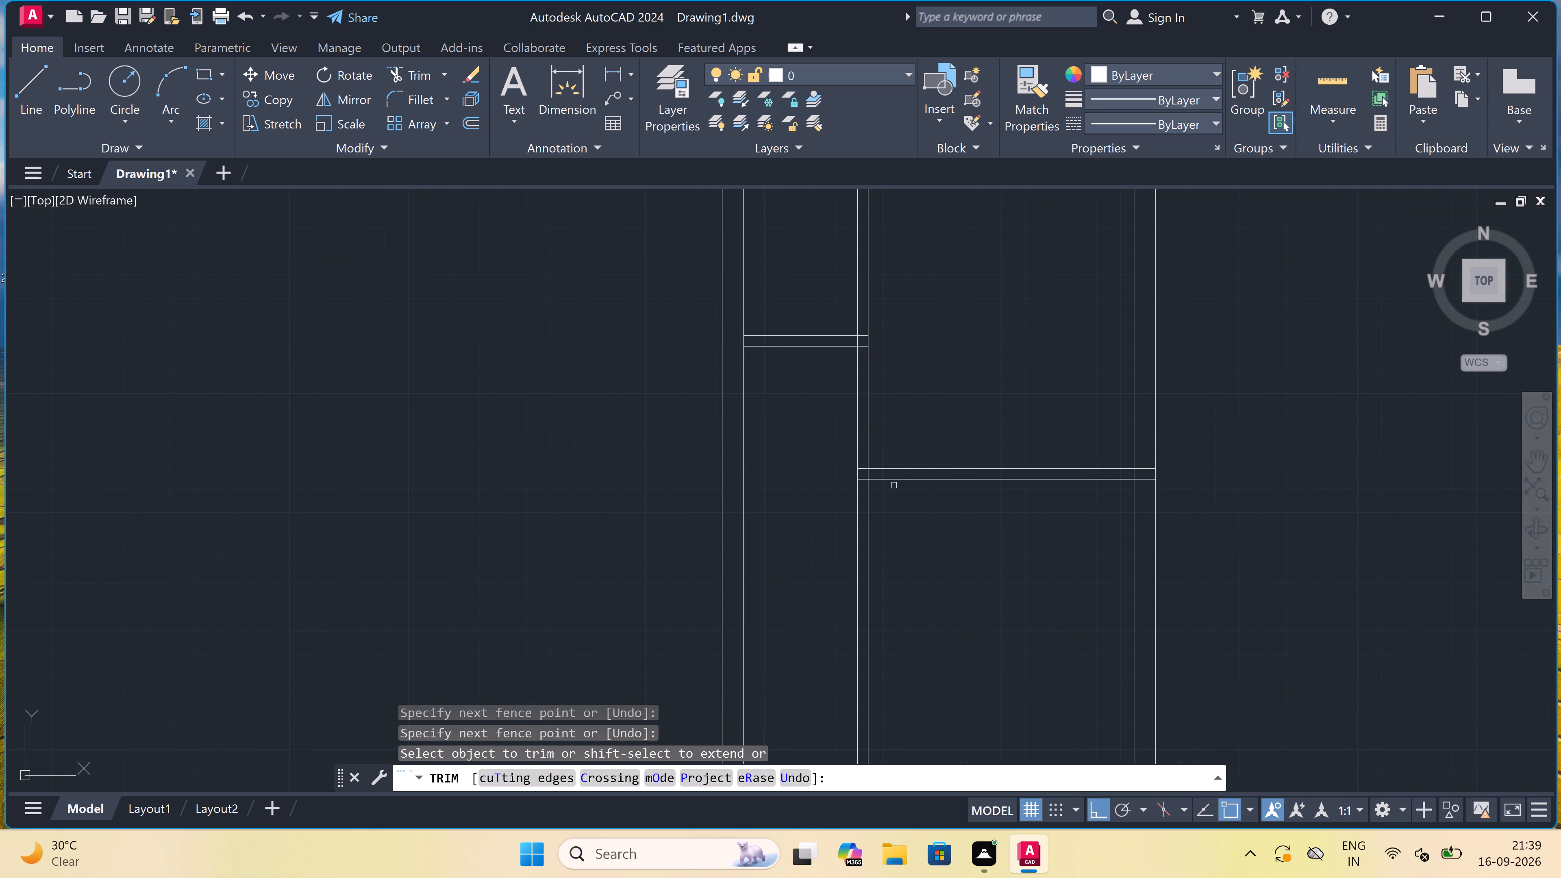
scroll(878, 477, up, 3)
double_click(846, 465)
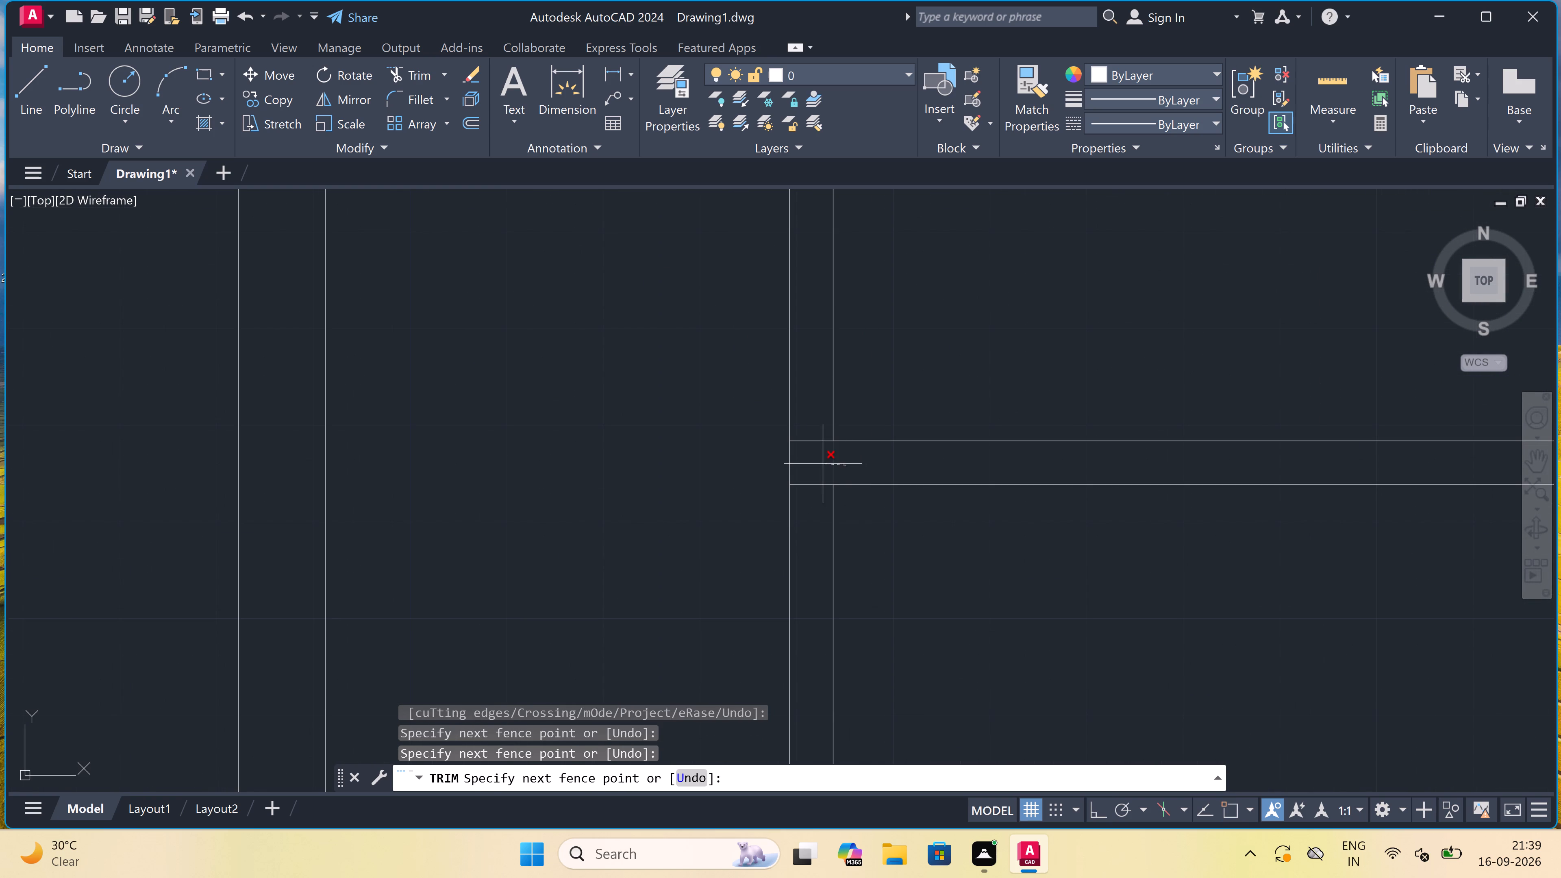
click(819, 435)
Trim the overlapping line segments where the short horizontal partition meets the vertical partition and the left wall.
scroll(817, 435, down, 5)
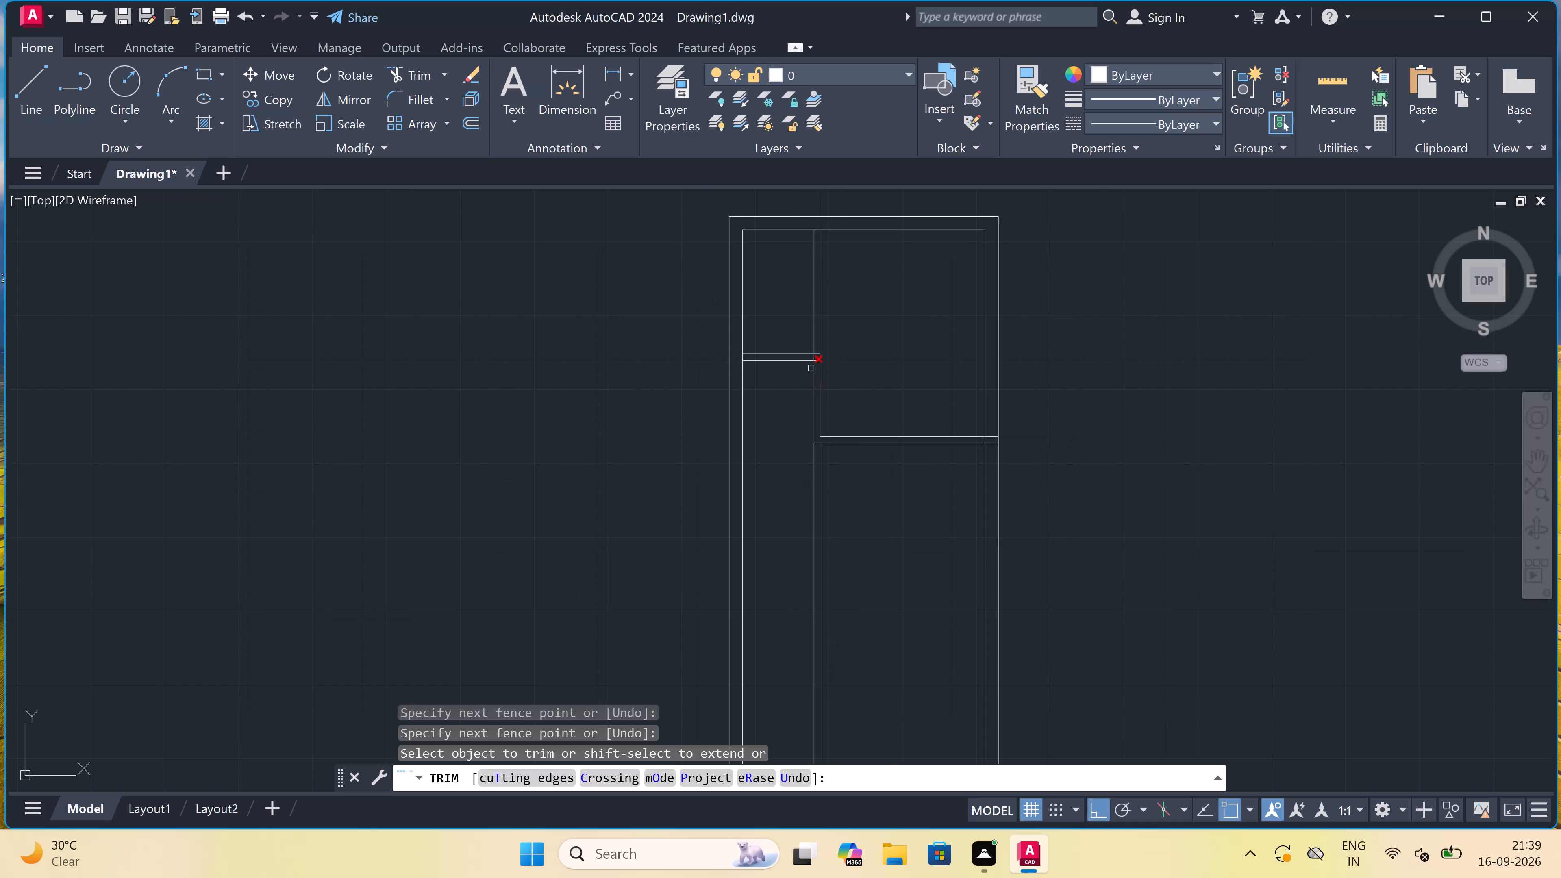
scroll(809, 365, up, 4)
click(817, 307)
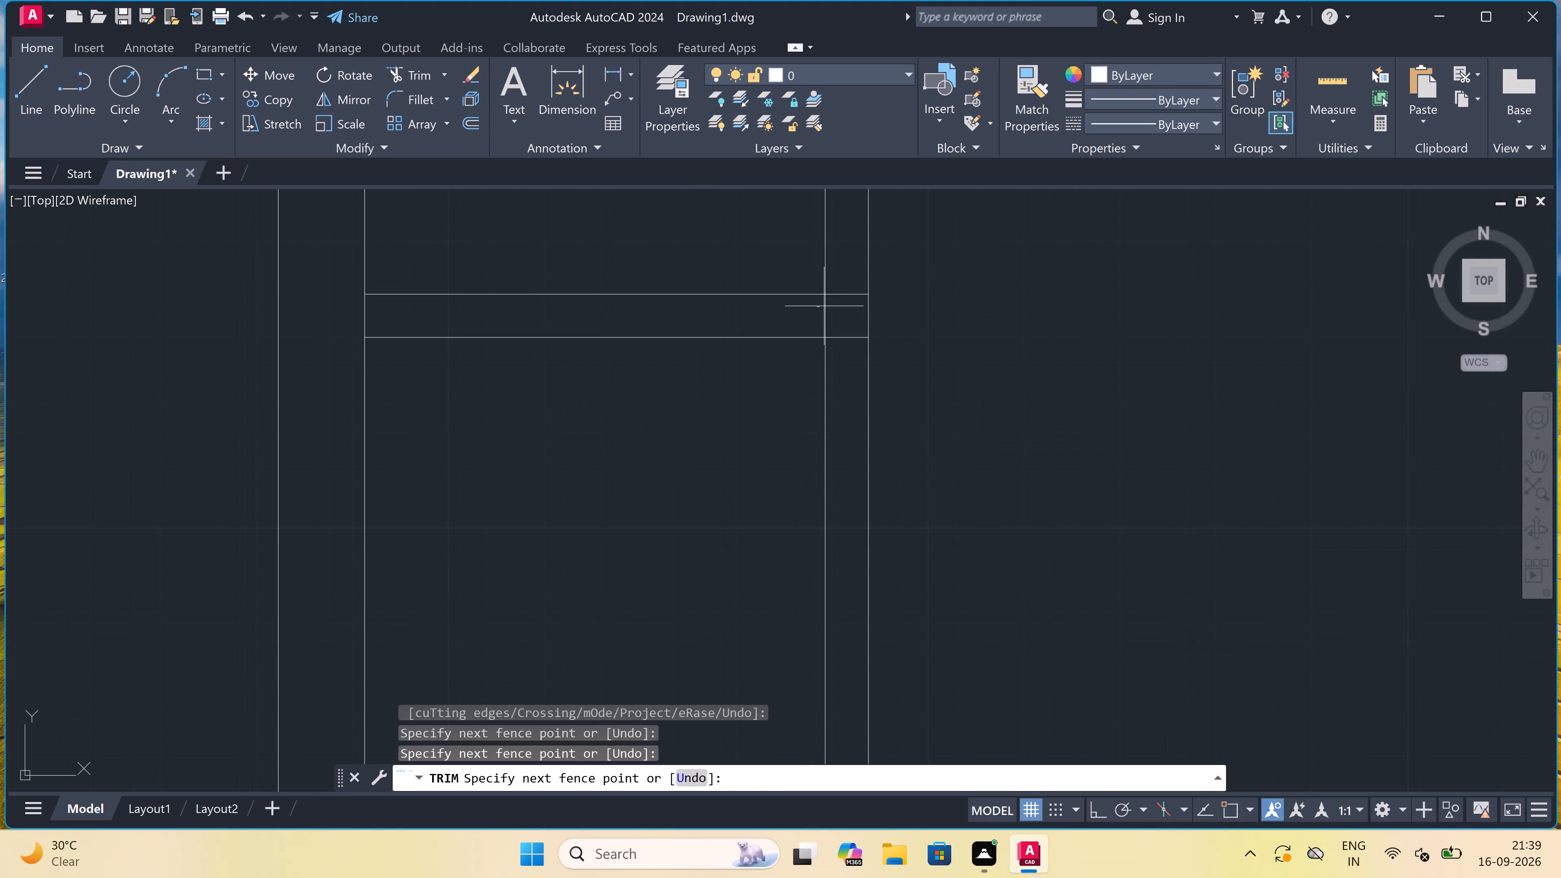
click(844, 295)
drag(846, 358, 846, 353)
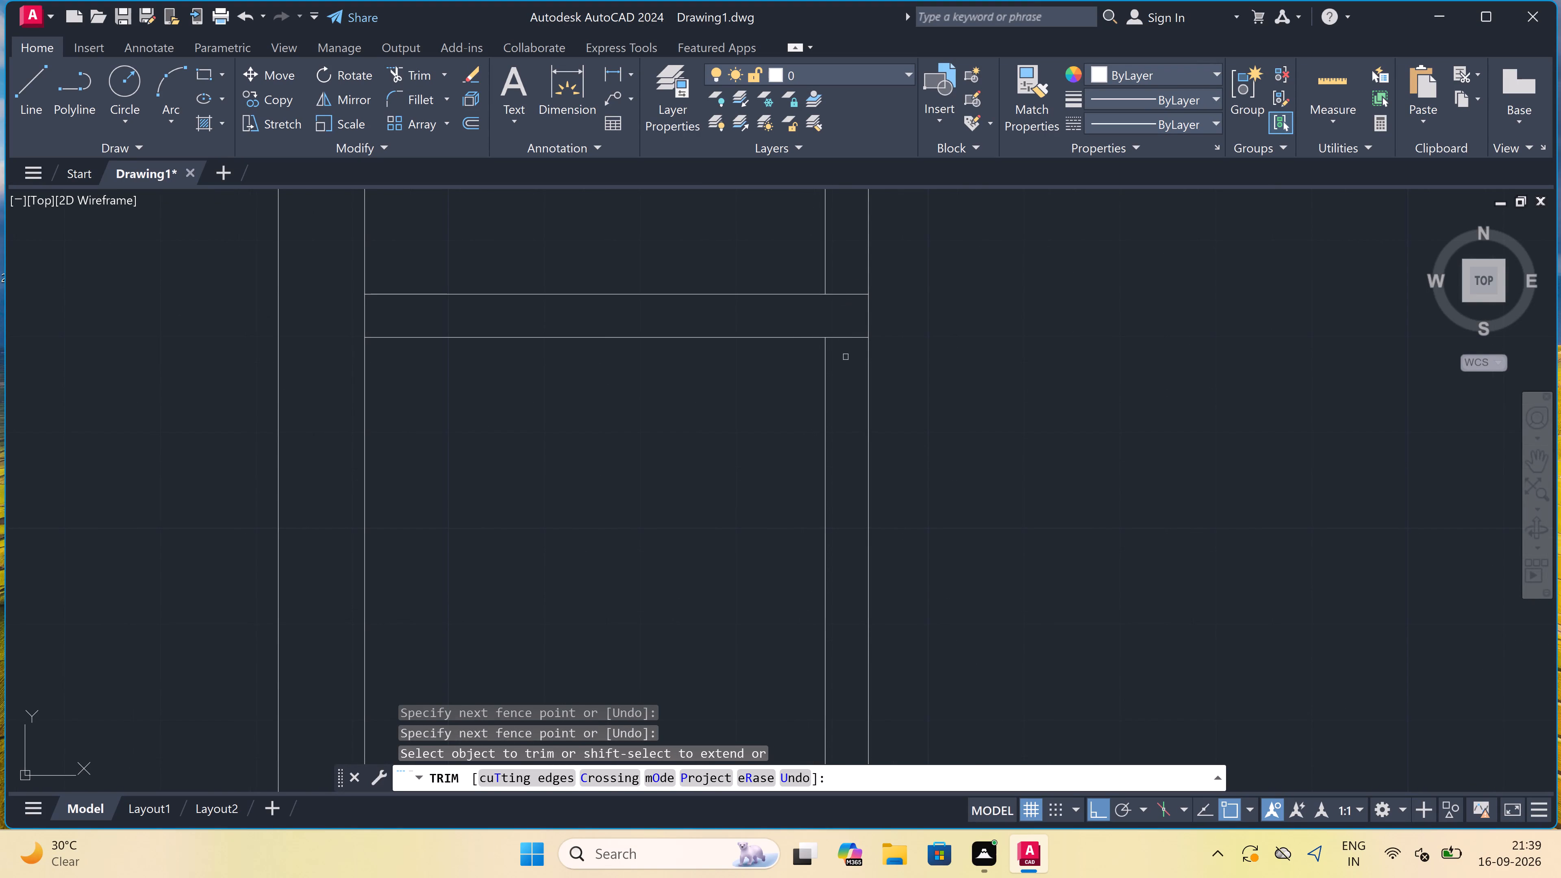
click(845, 287)
scroll(845, 287, down, 4)
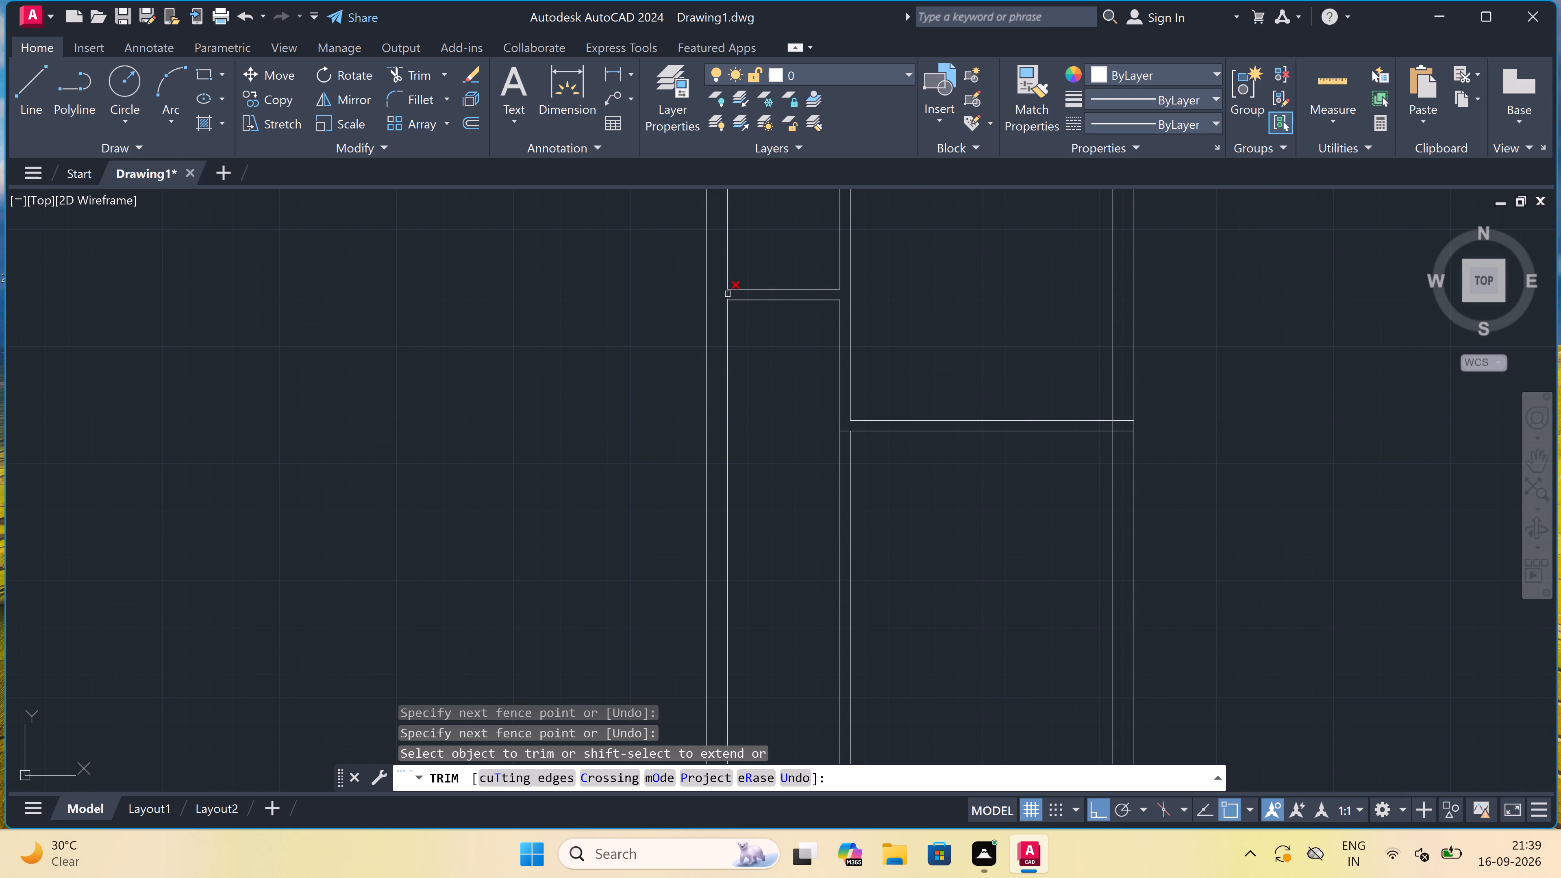
scroll(728, 294, up, 4)
click(713, 293)
scroll(713, 293, down, 4)
click(715, 293)
Trim the inner top wall line between the two lines of the vertical partition.
scroll(715, 293, down, 2)
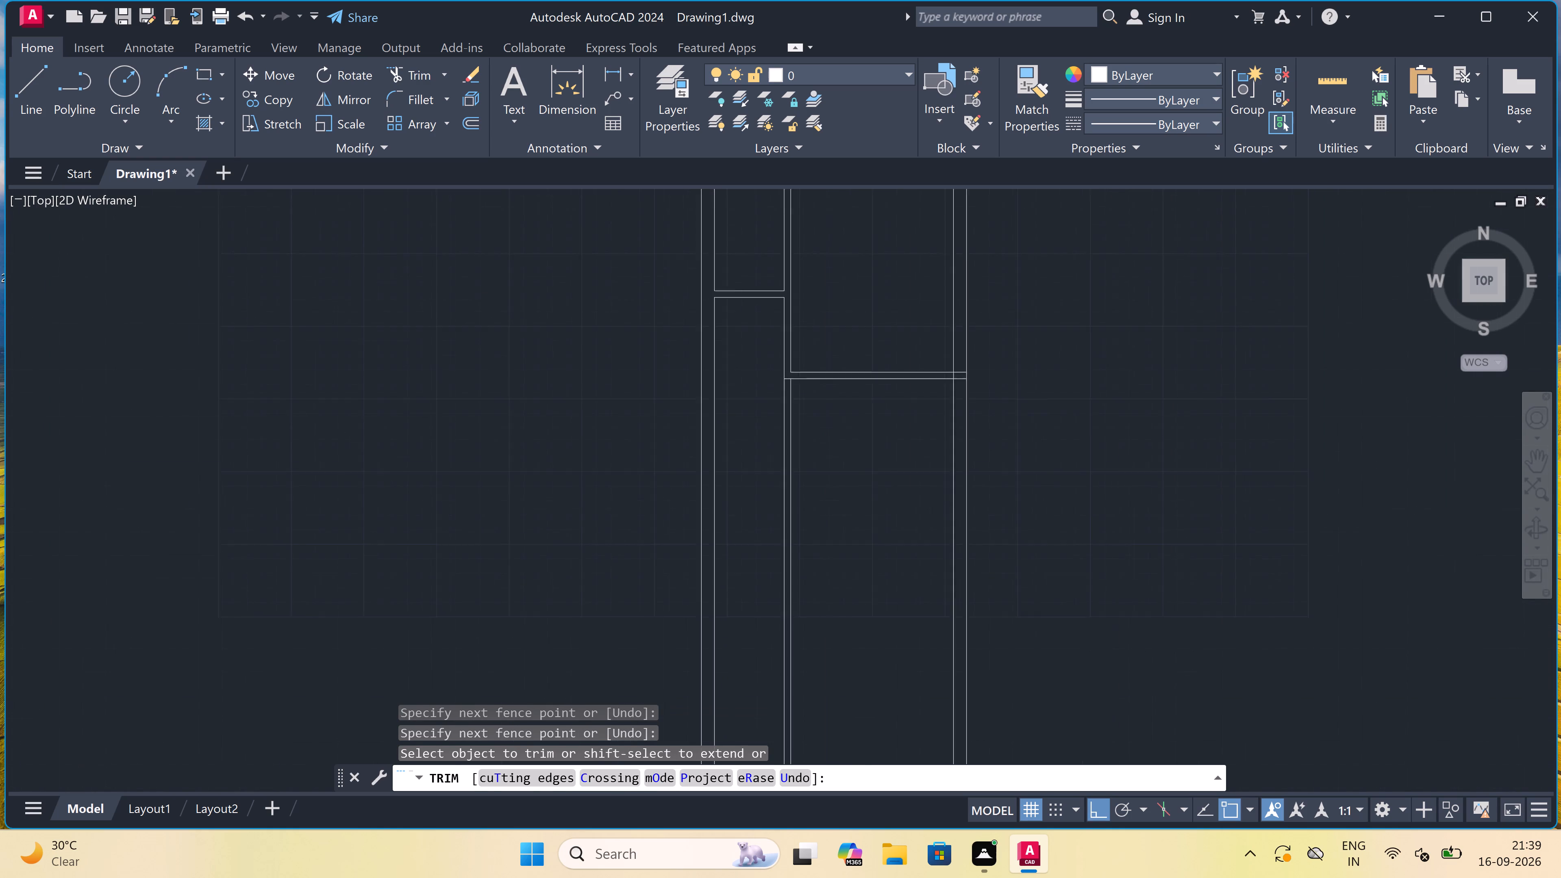
scroll(715, 293, down, 2)
scroll(730, 265, up, 1)
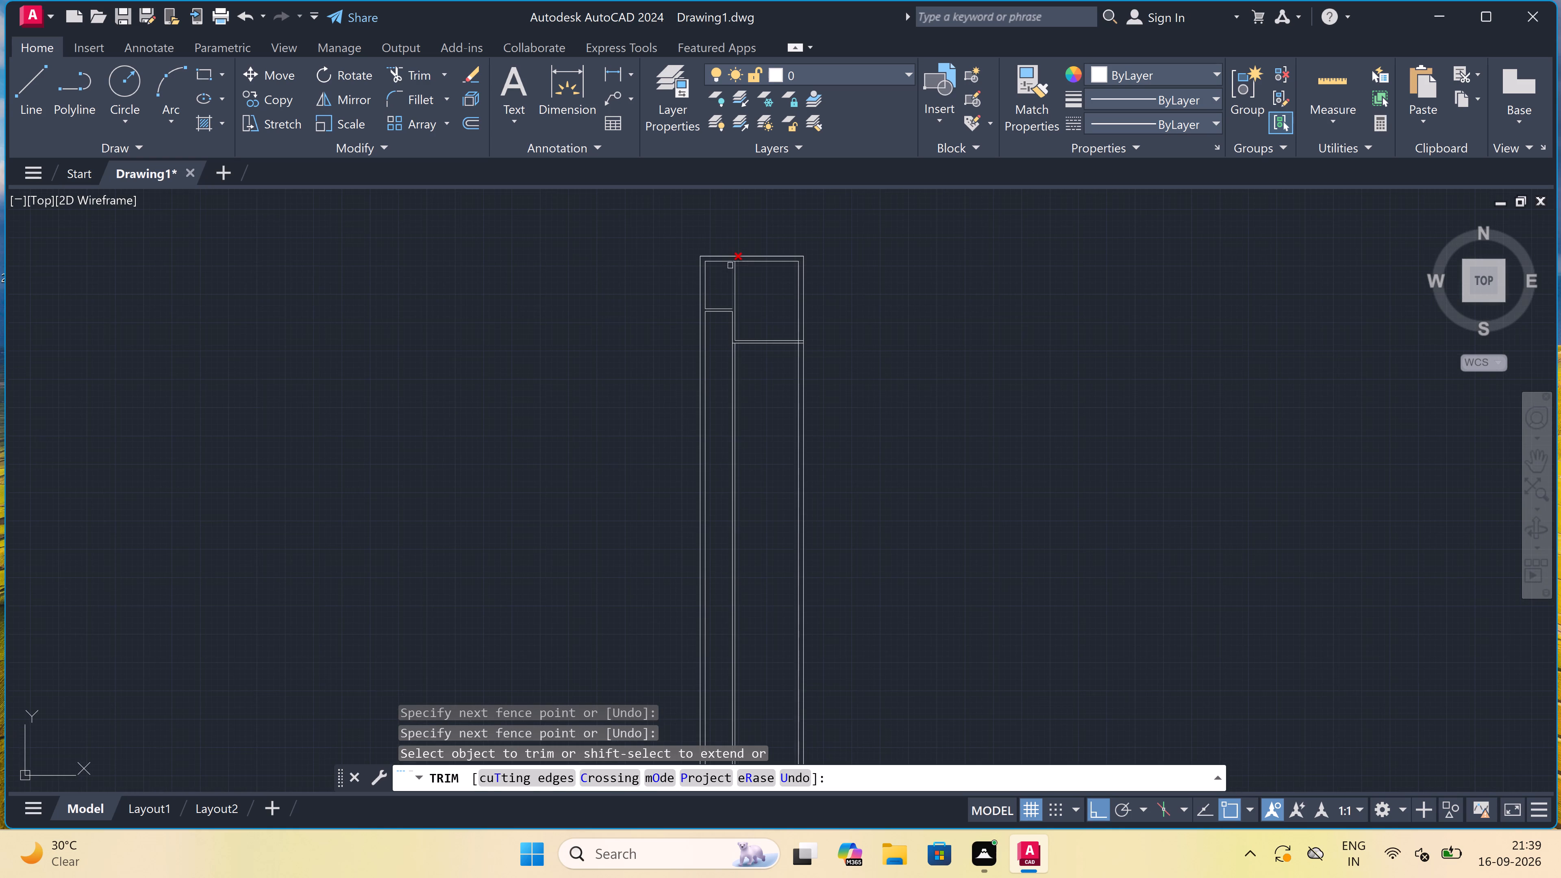
scroll(735, 259, up, 4)
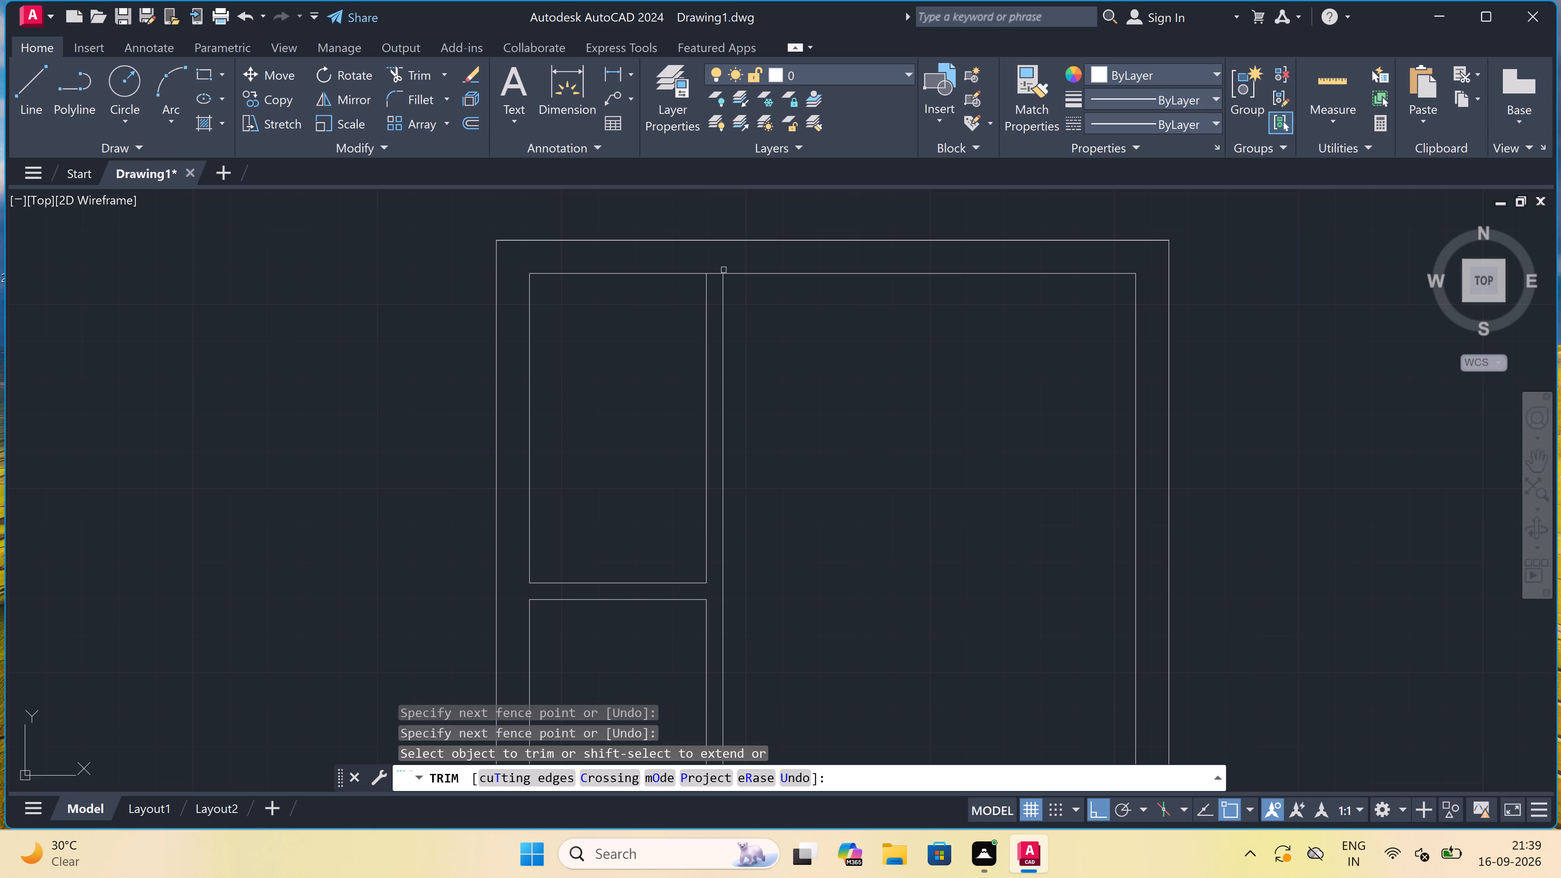
scroll(715, 279, up, 4)
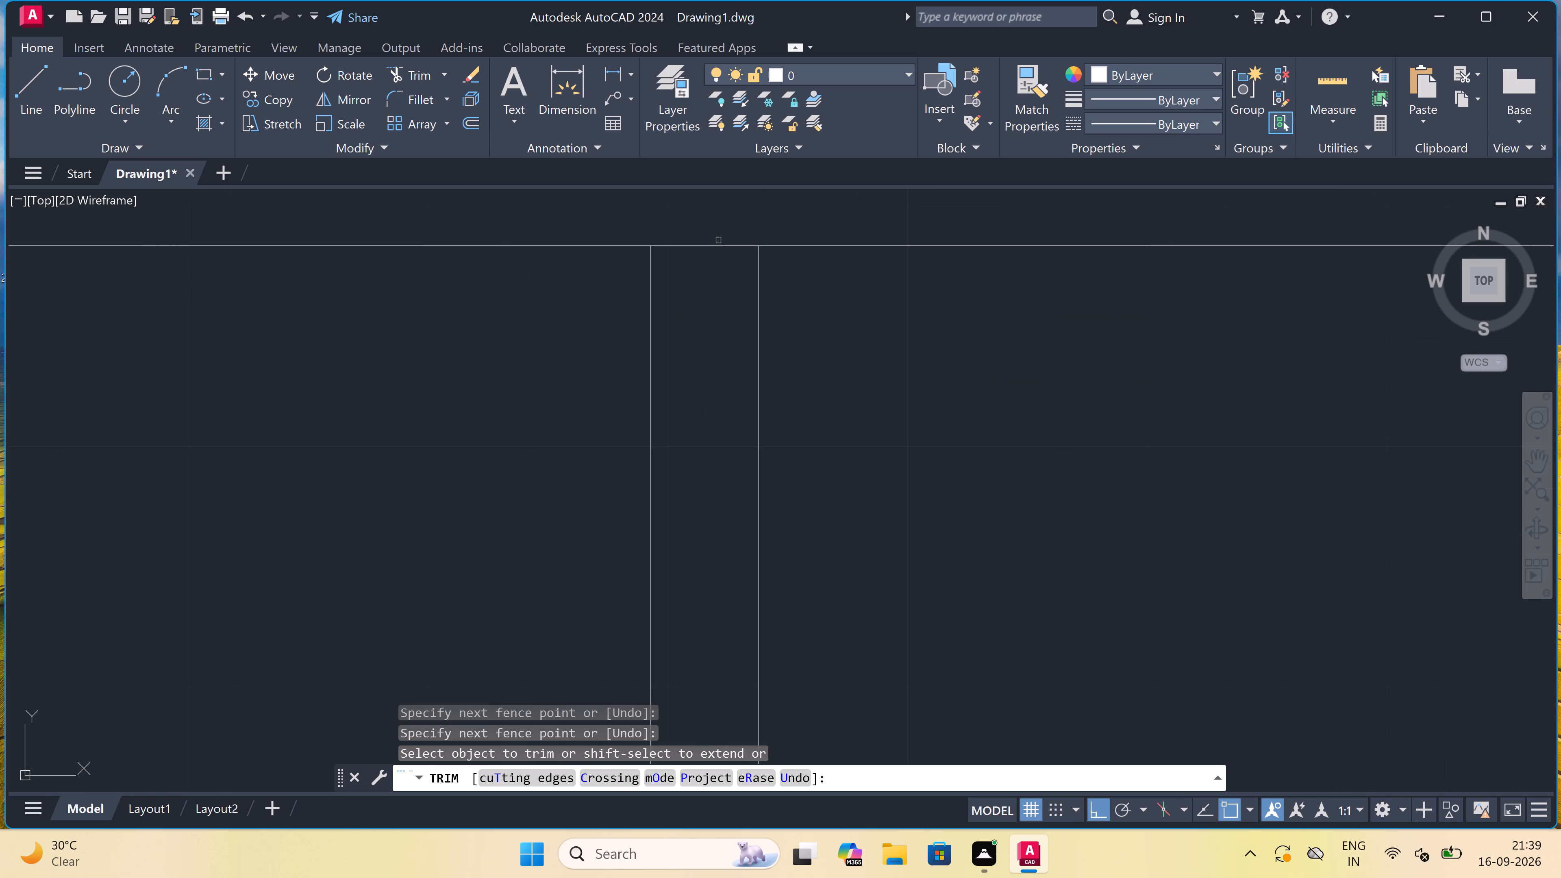
double_click(716, 240)
click(703, 287)
Trim the long horizontal partition's ends inside the right wall and the inner wall segment between the partition lines.
scroll(704, 283, down, 7)
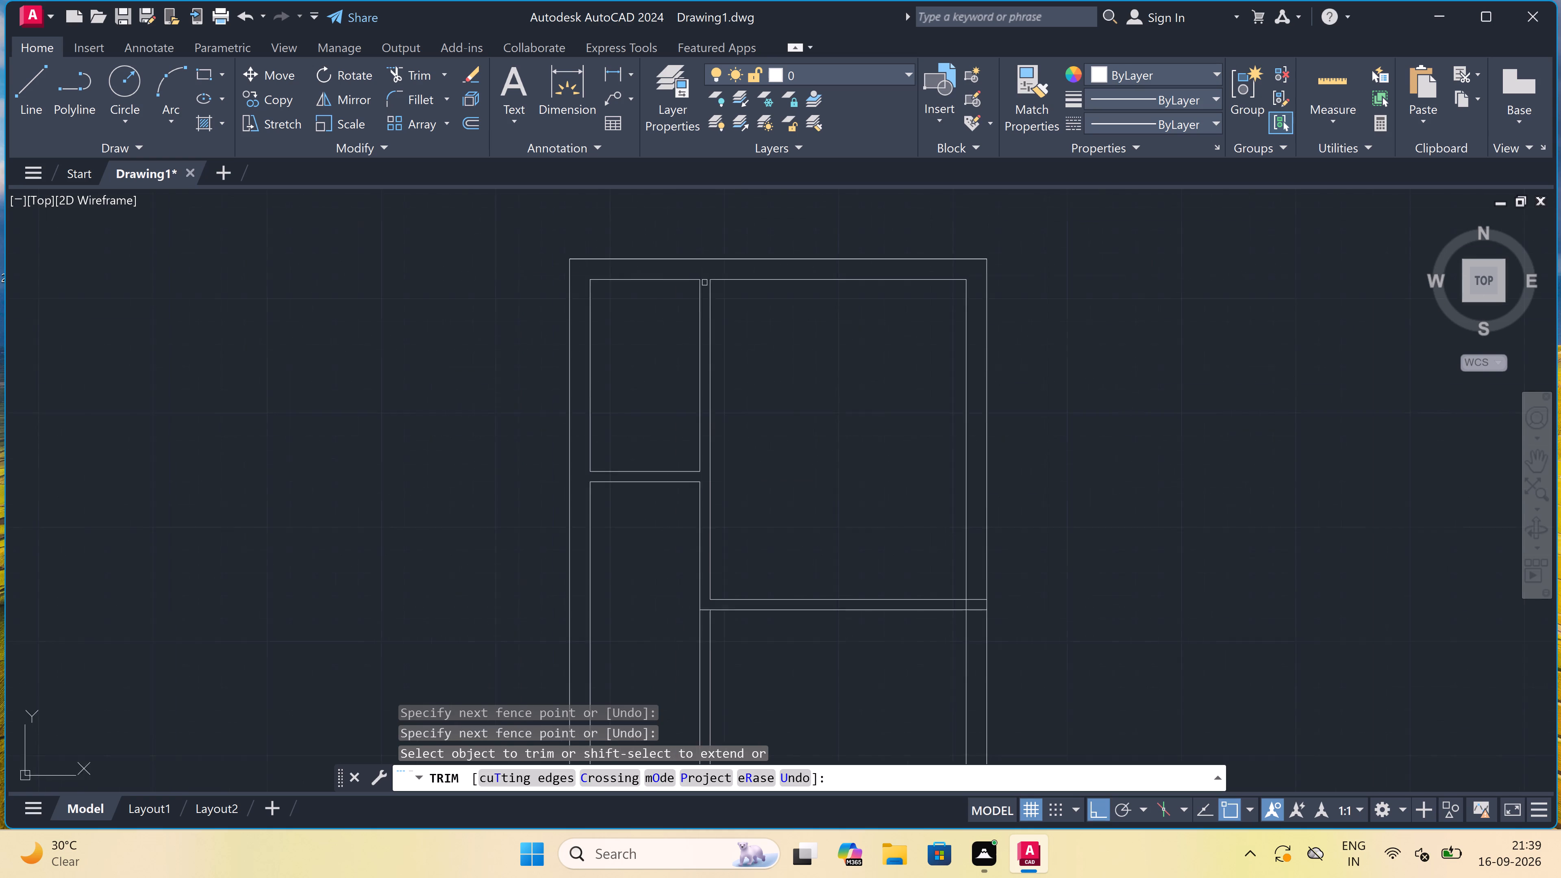
scroll(704, 283, down, 1)
scroll(696, 389, up, 2)
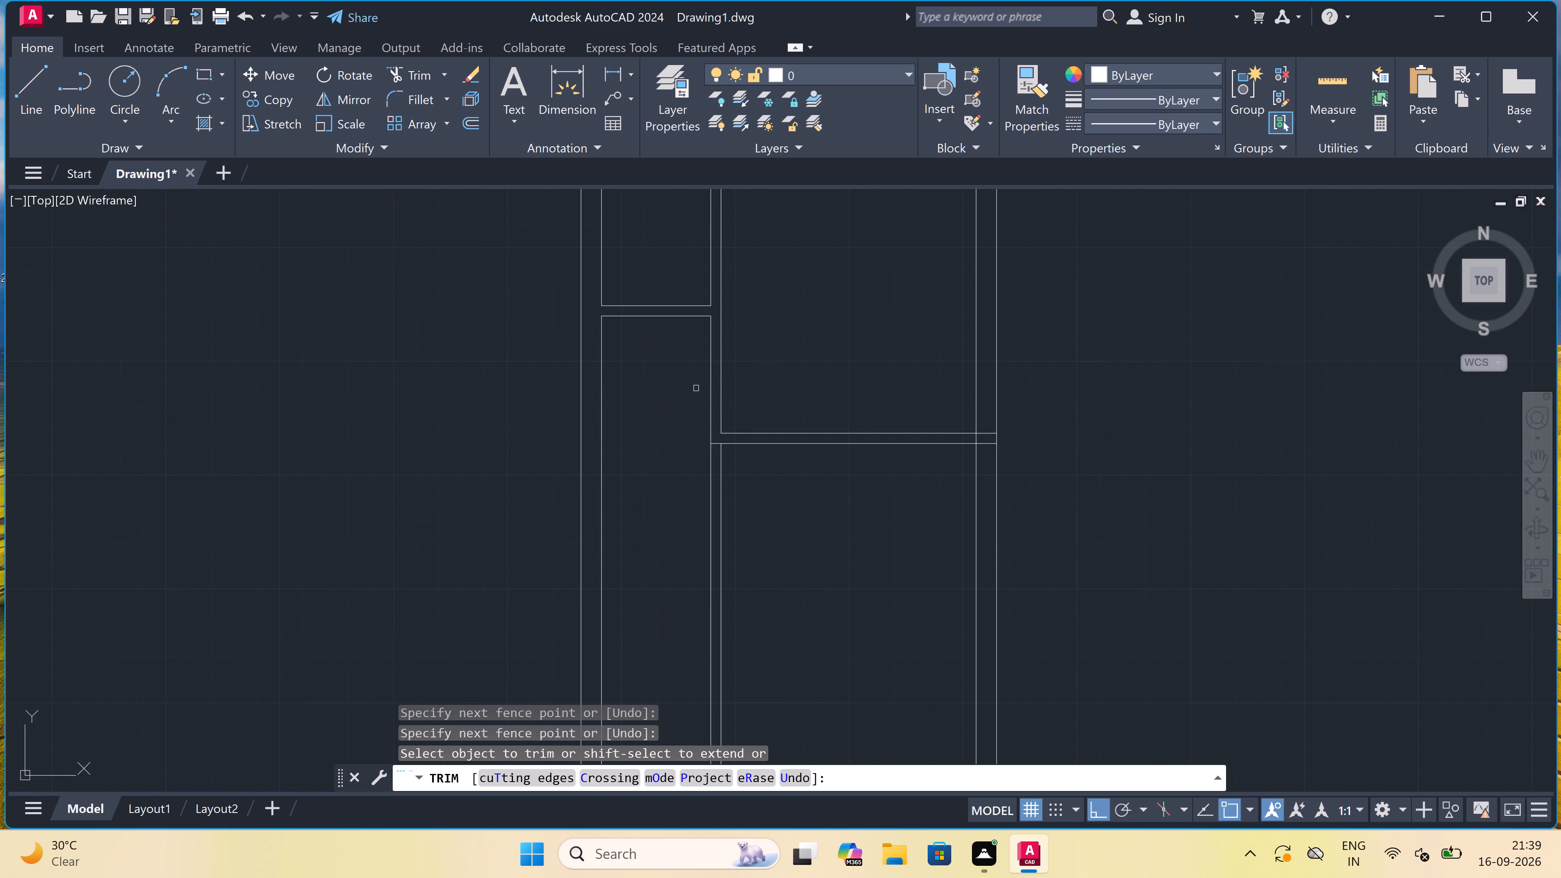
scroll(696, 388, down, 2)
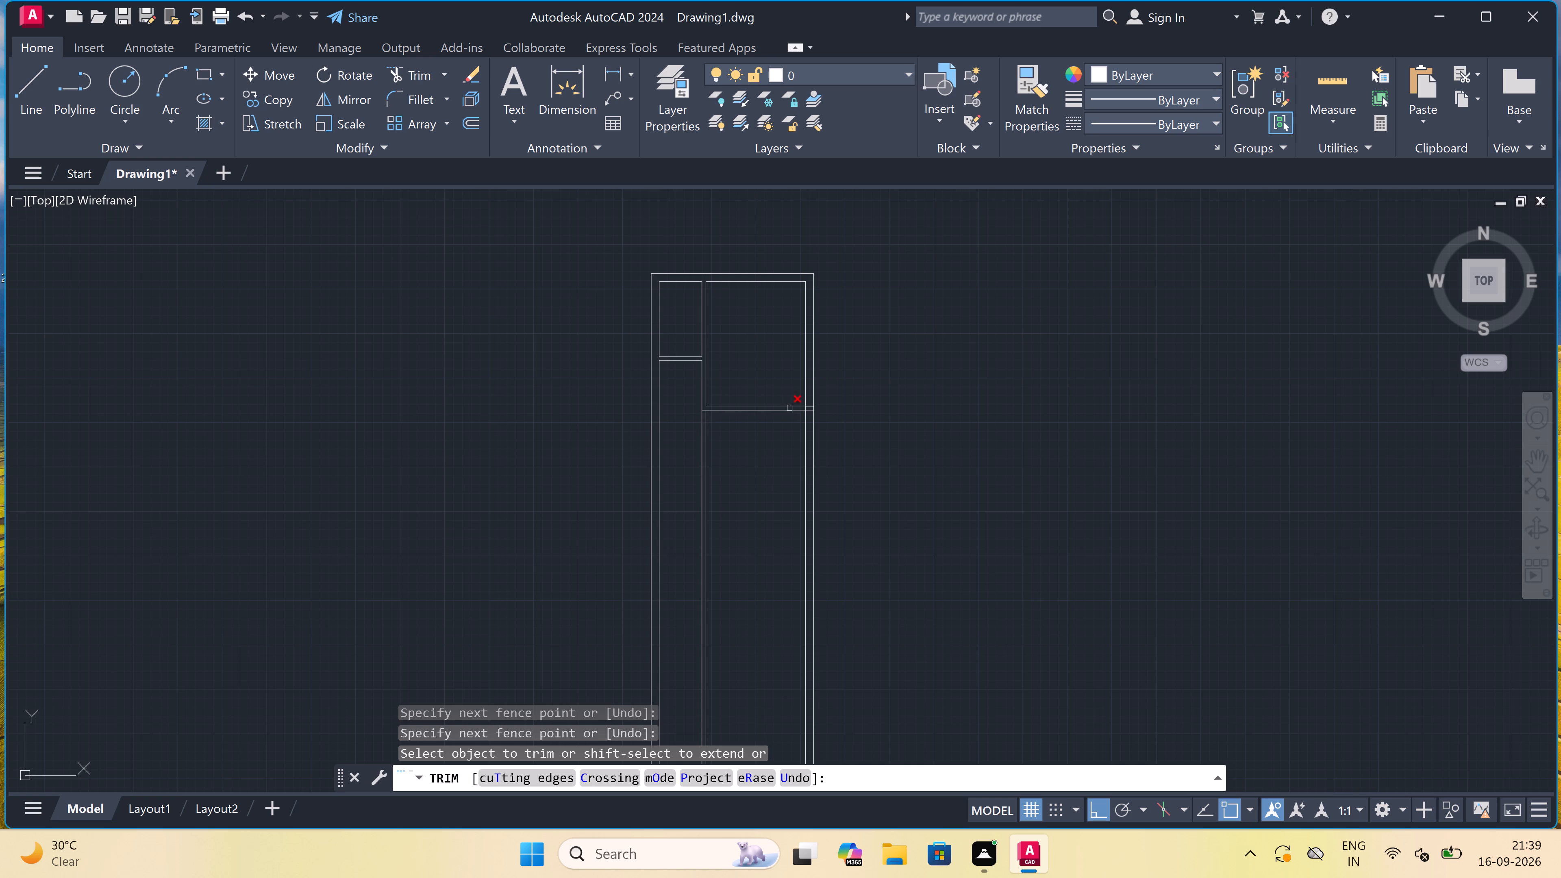
scroll(804, 412, up, 4)
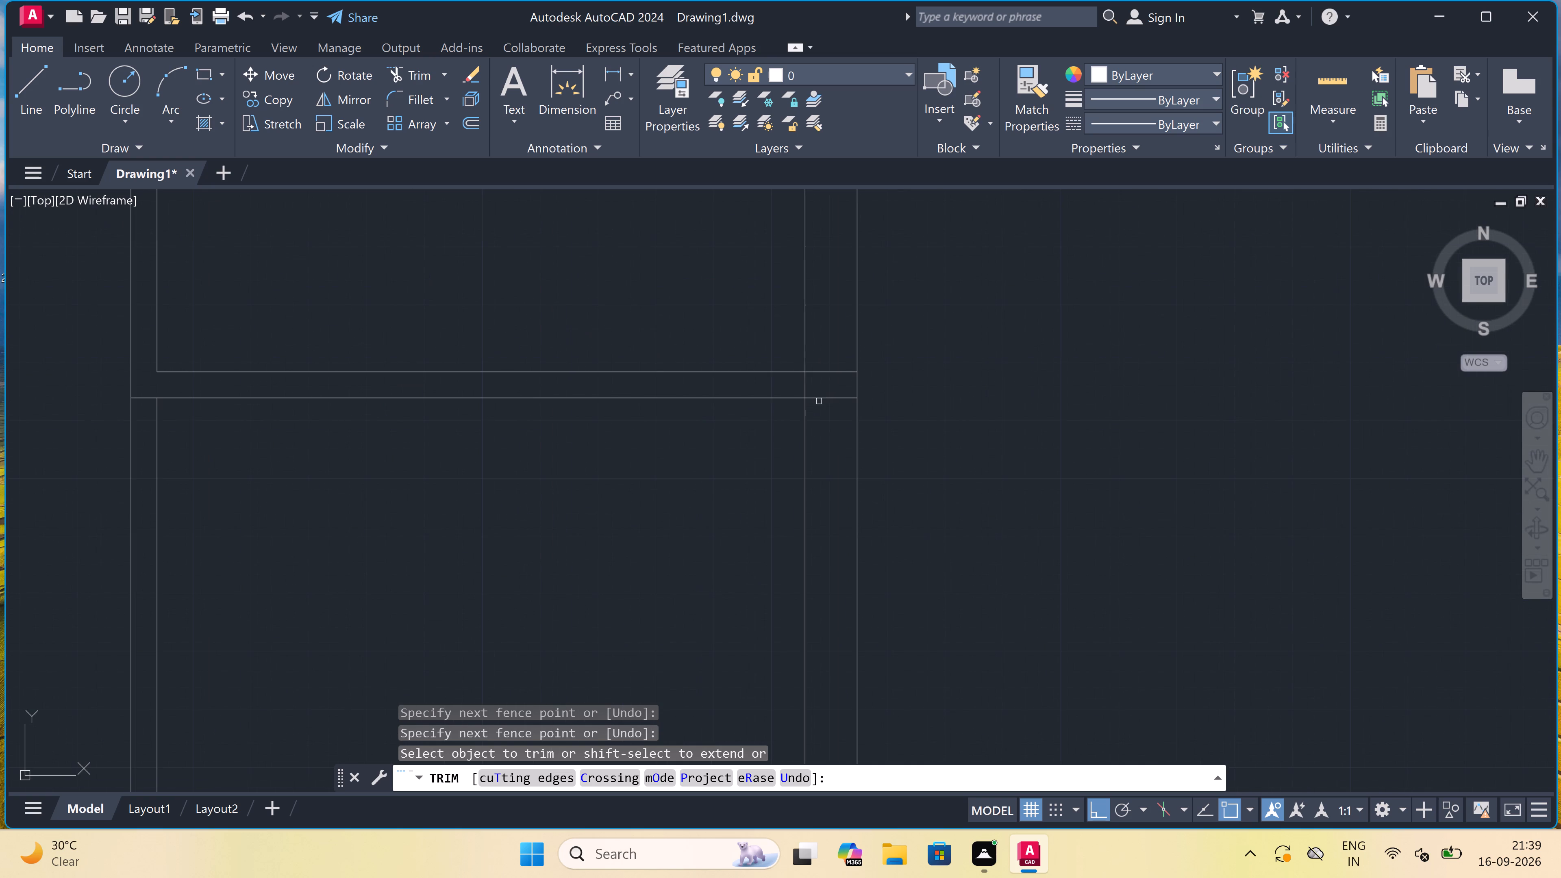
click(820, 401)
double_click(826, 356)
click(826, 425)
scroll(797, 390, up, 2)
drag(797, 389, 800, 387)
click(849, 372)
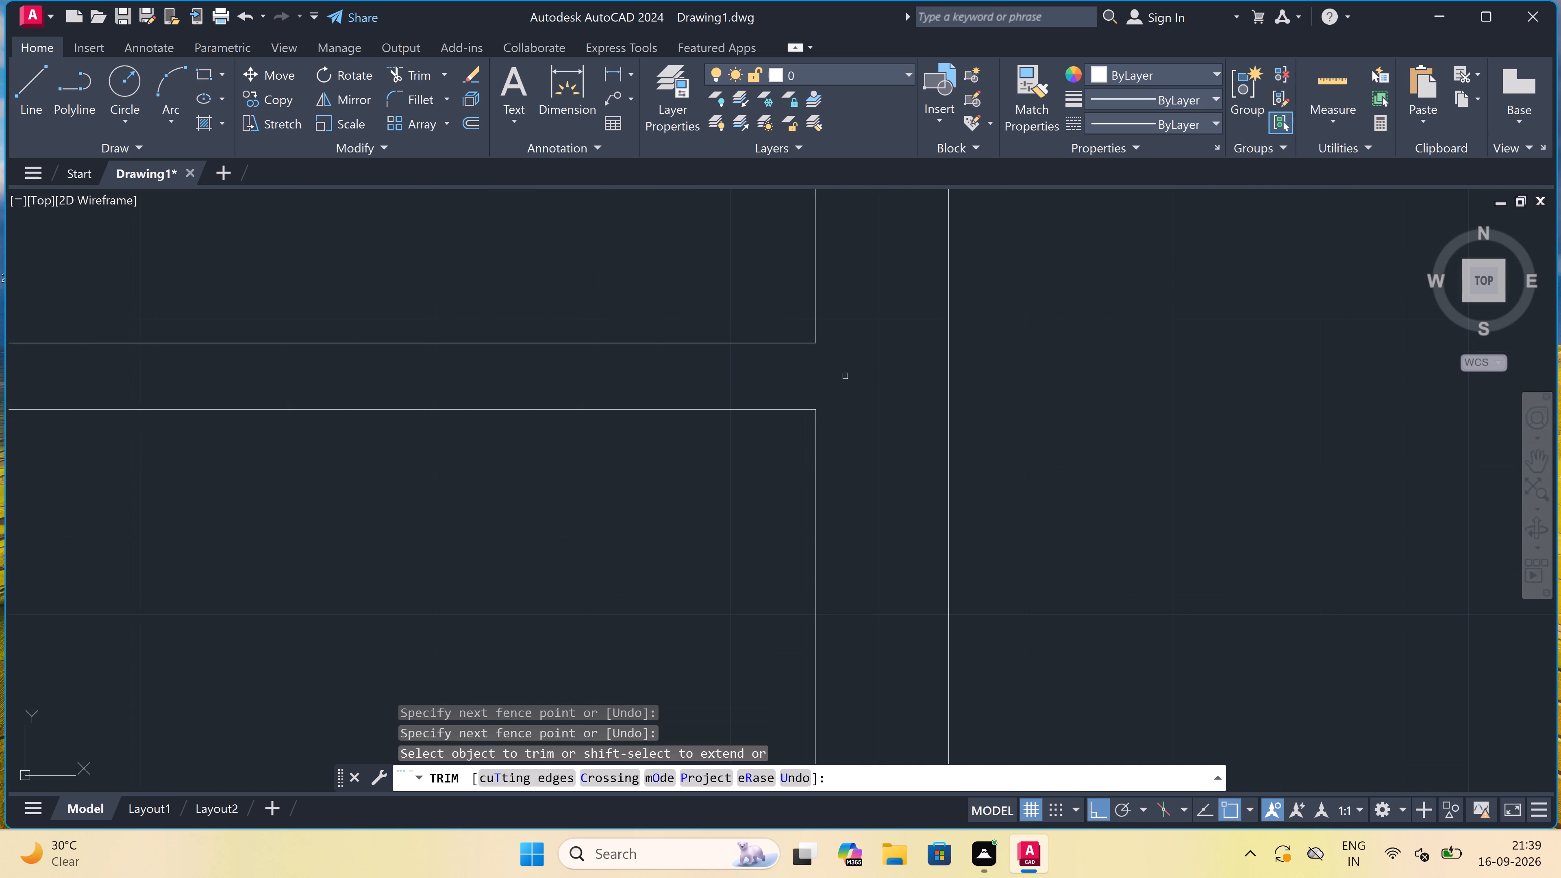
key(Escape)
Trim away both lines of the vertical partition below the long horizontal partition.
scroll(774, 361, down, 7)
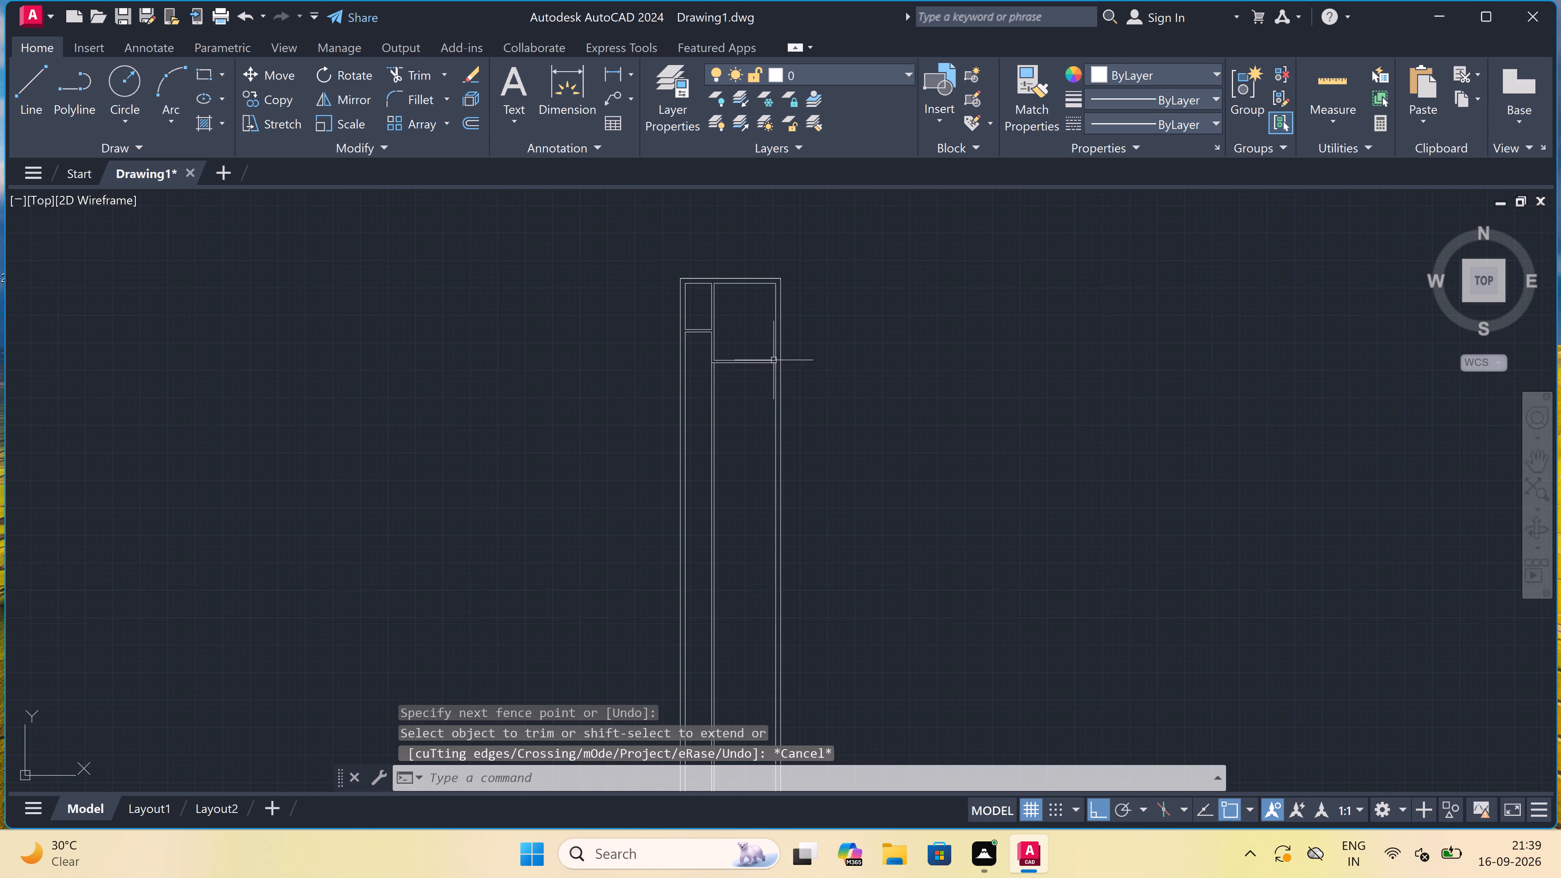
scroll(713, 320, up, 2)
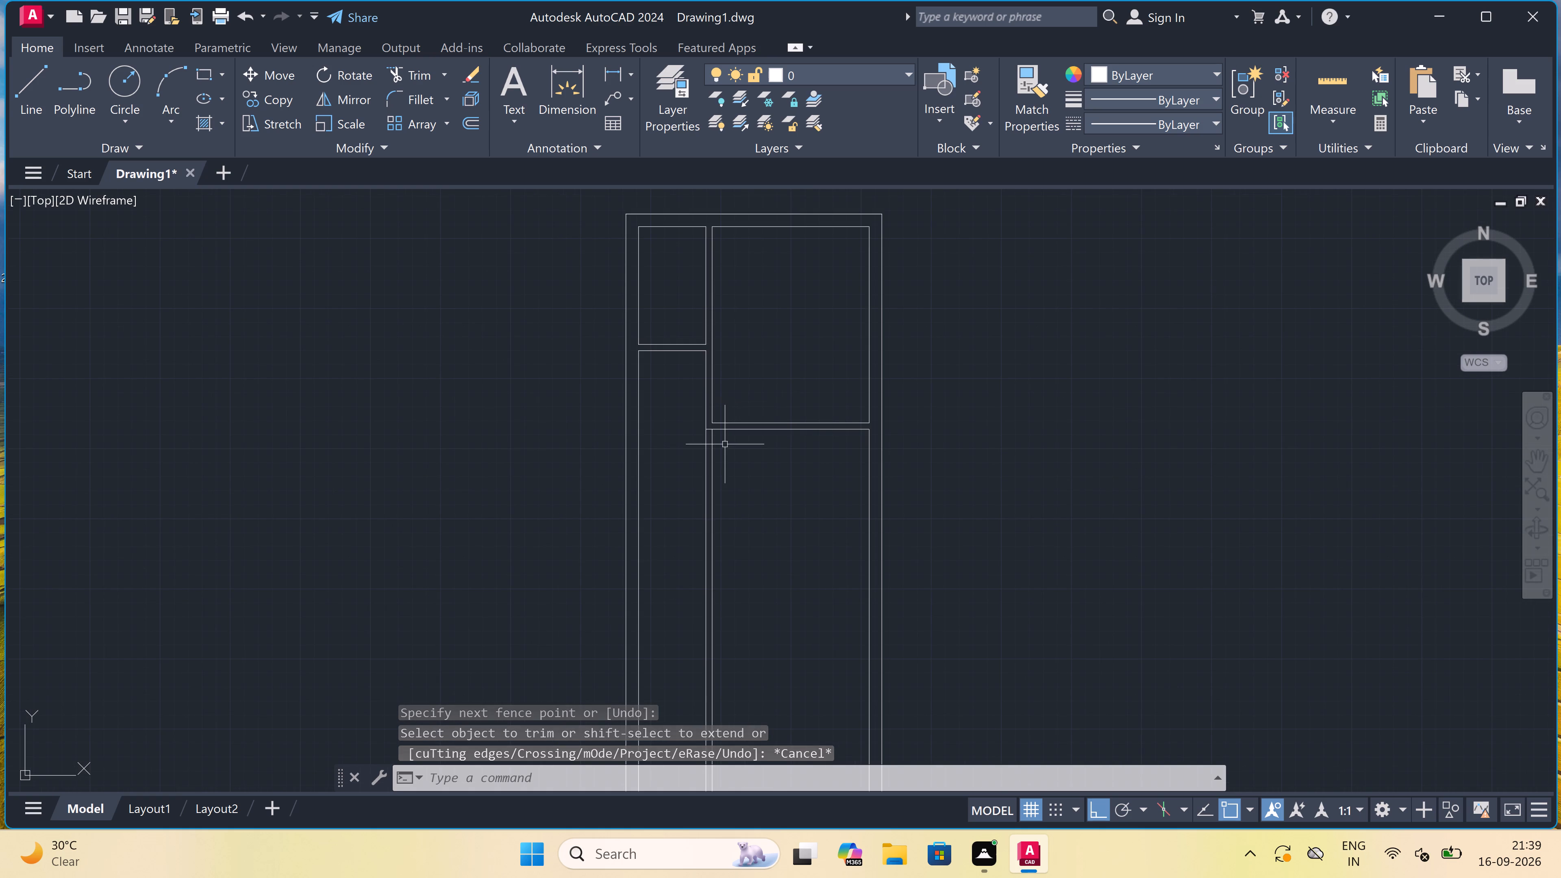
double_click(722, 500)
click(693, 531)
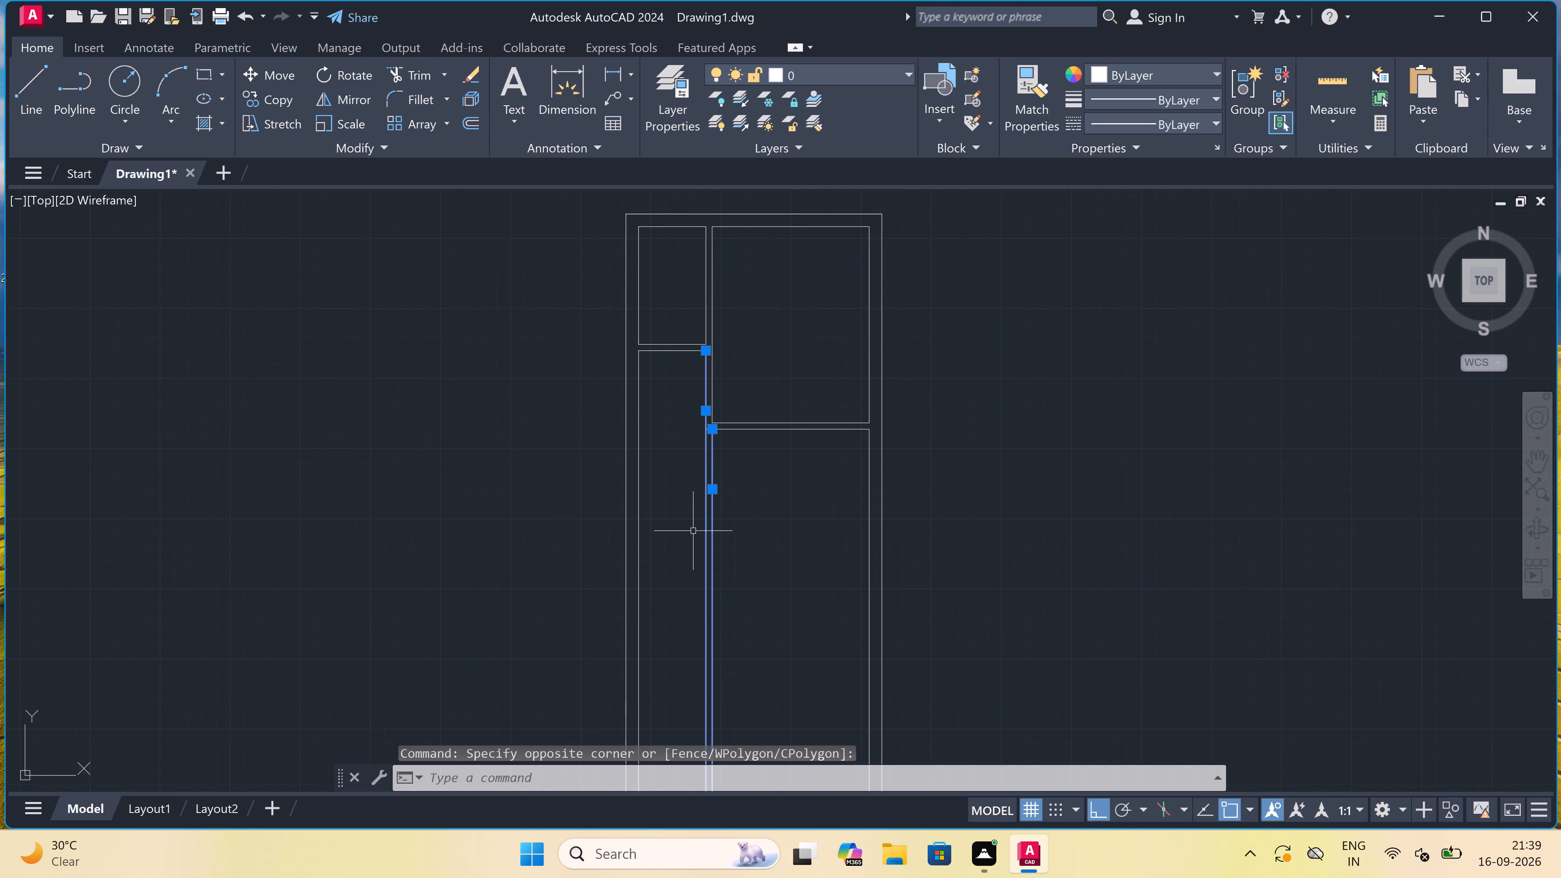
key(Escape)
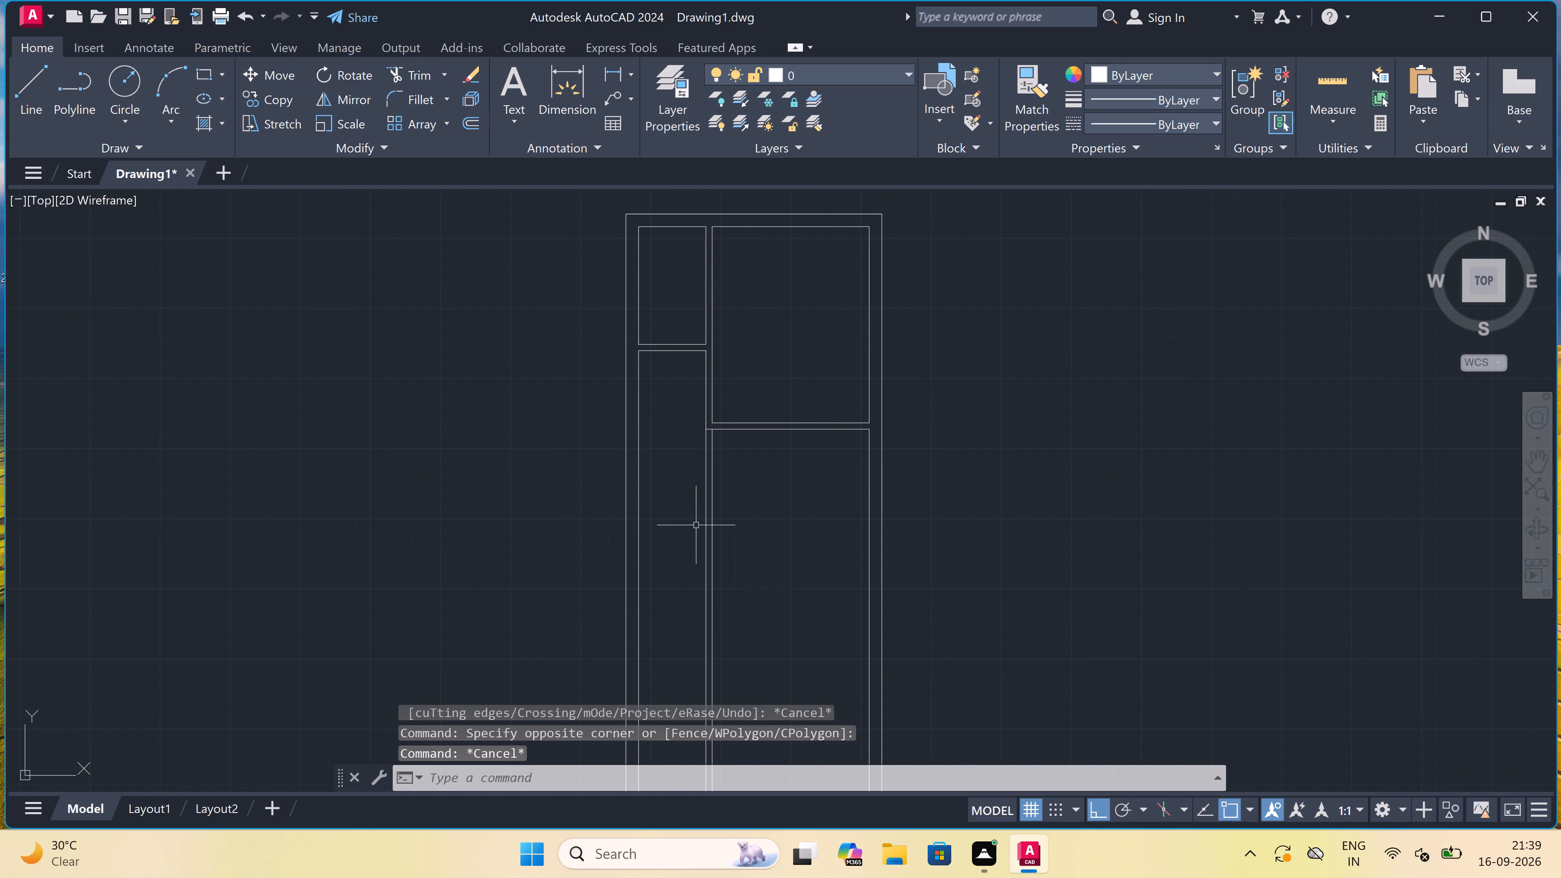
key(t)
key(r)
key(space)
click(701, 521)
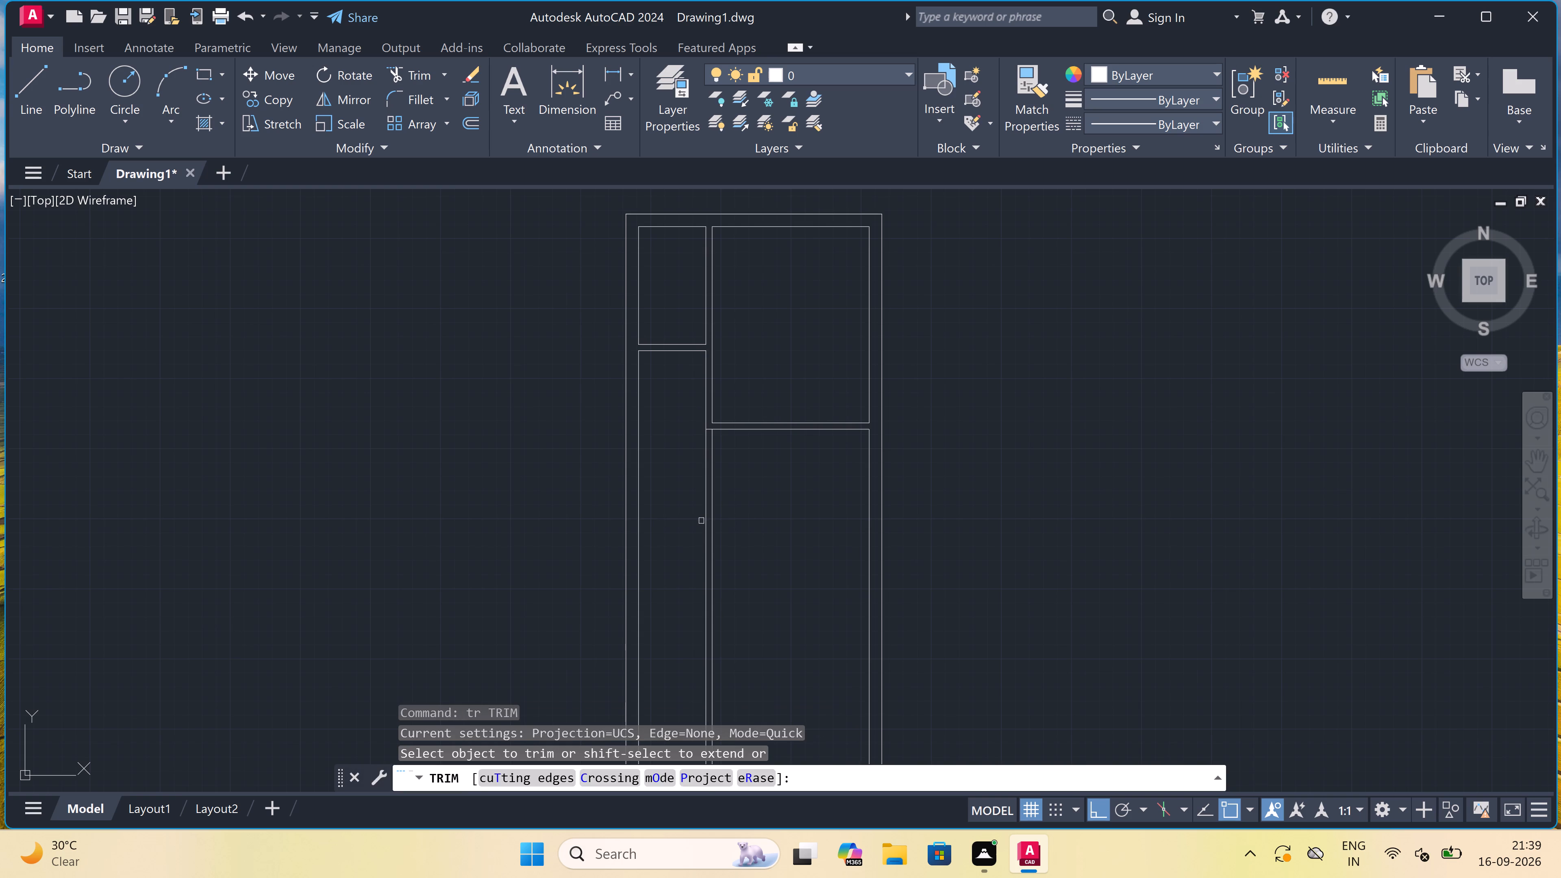
click(743, 505)
key(Escape)
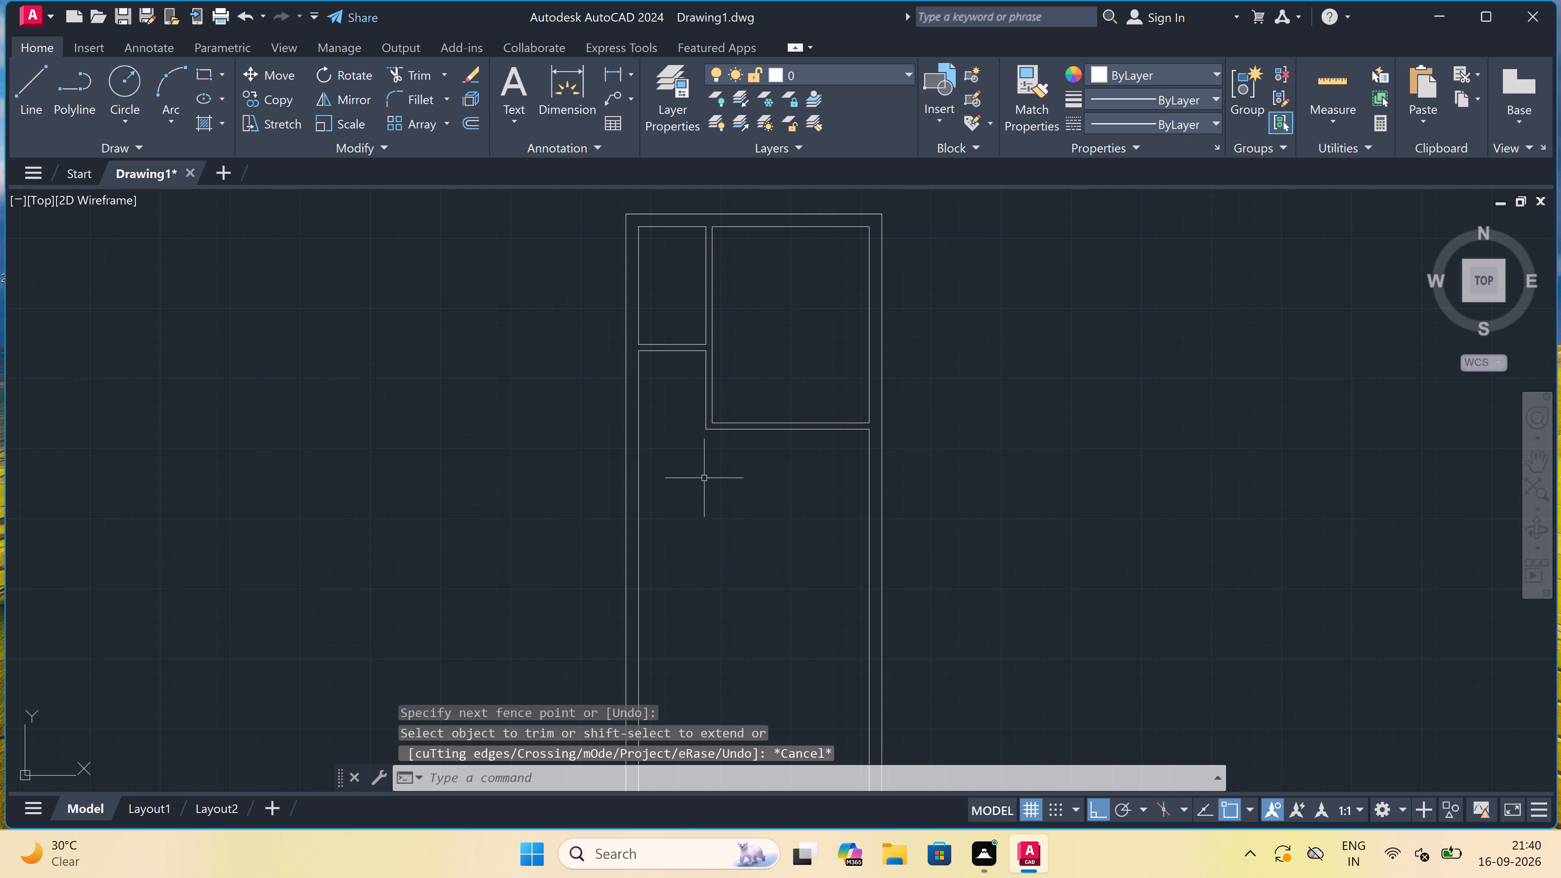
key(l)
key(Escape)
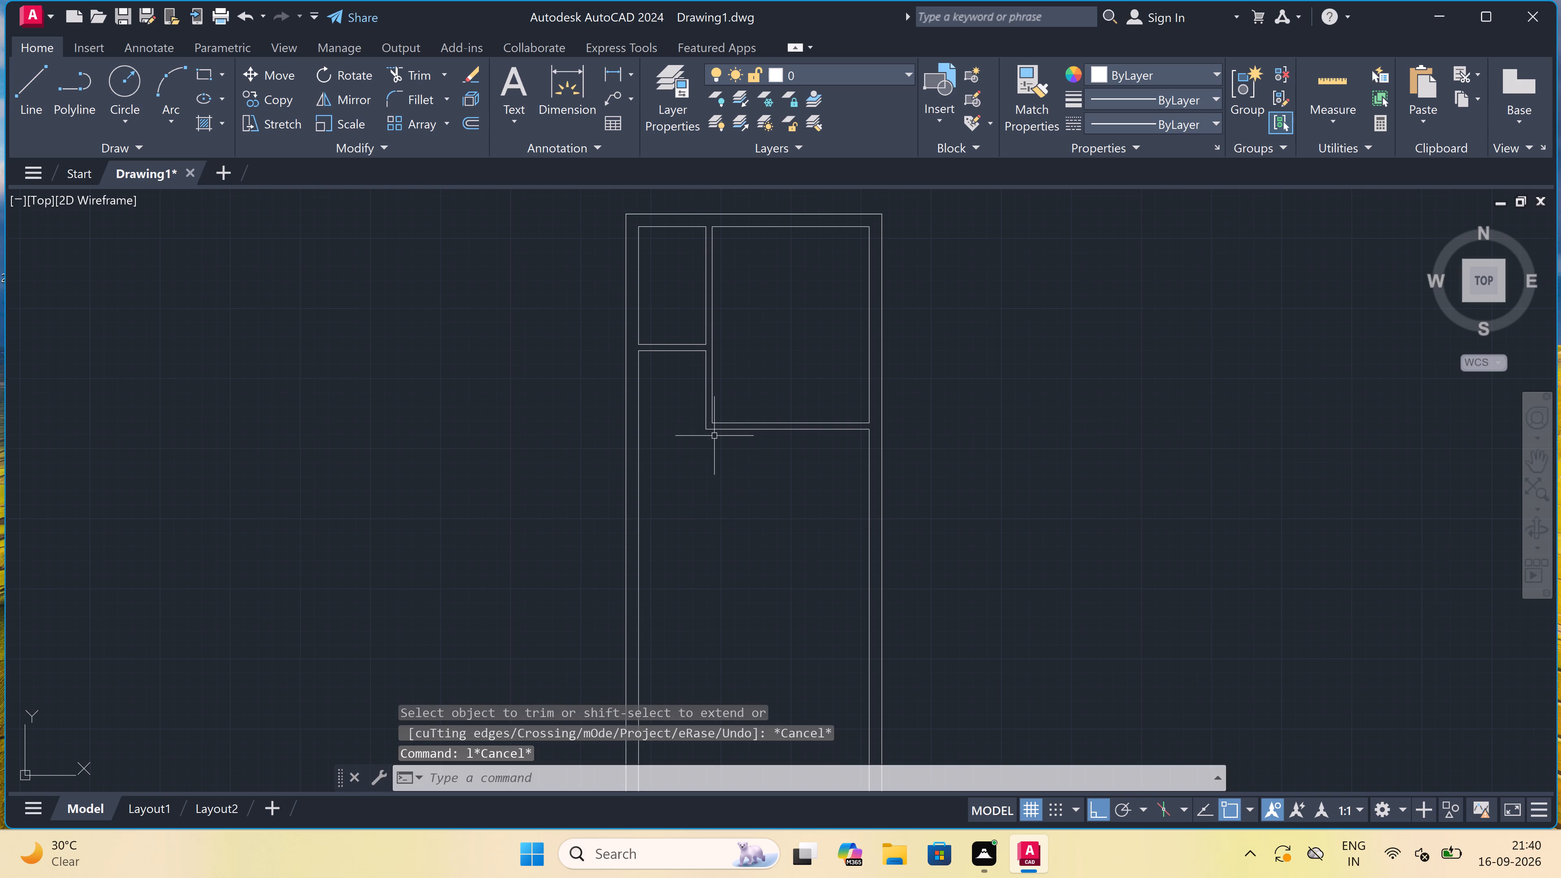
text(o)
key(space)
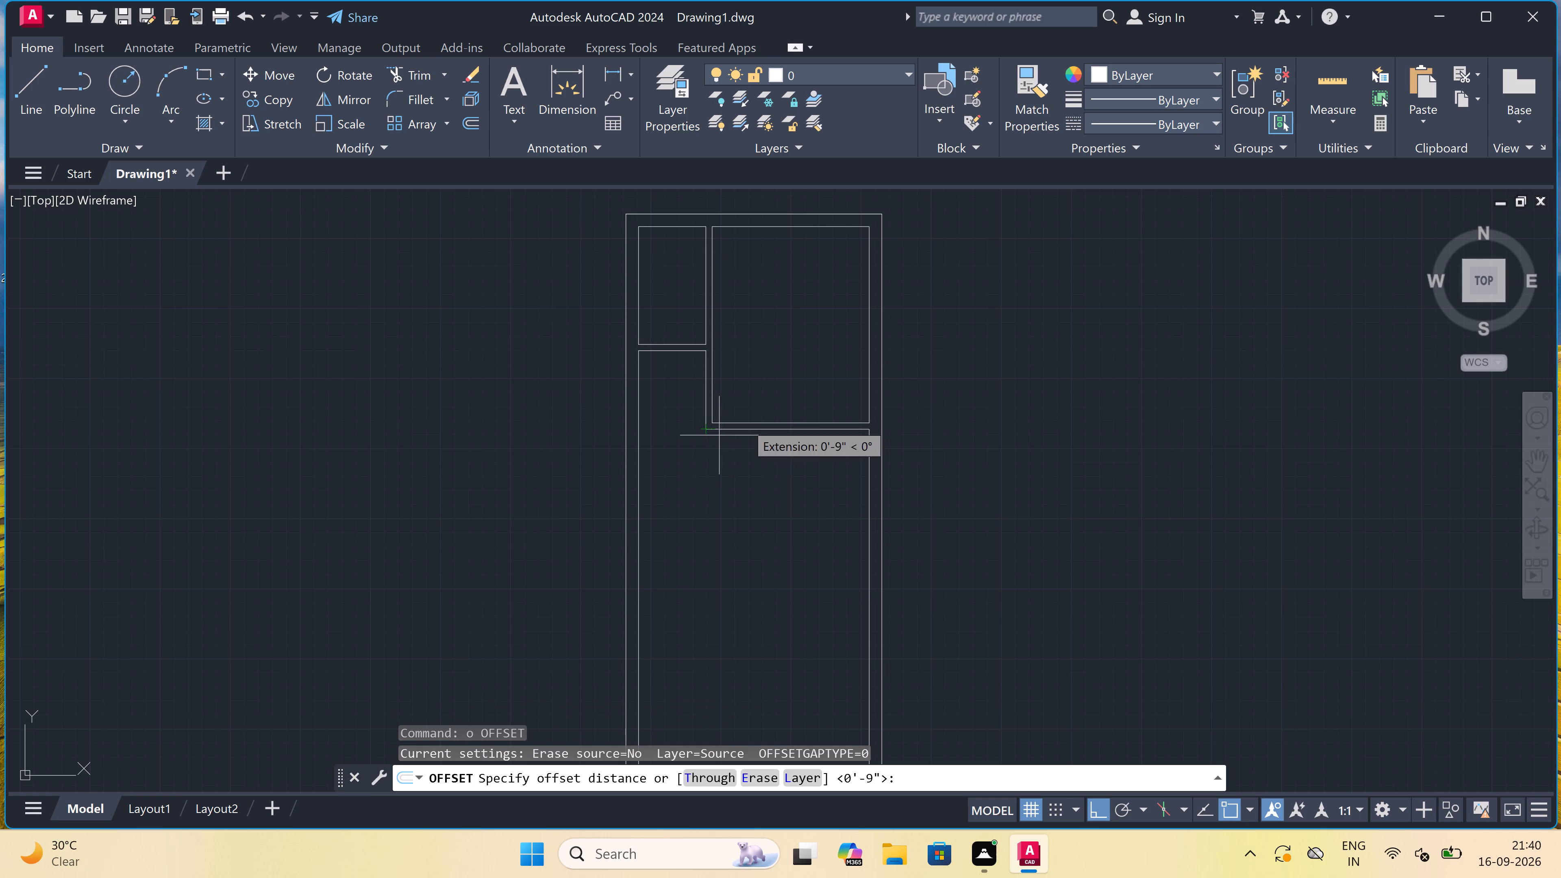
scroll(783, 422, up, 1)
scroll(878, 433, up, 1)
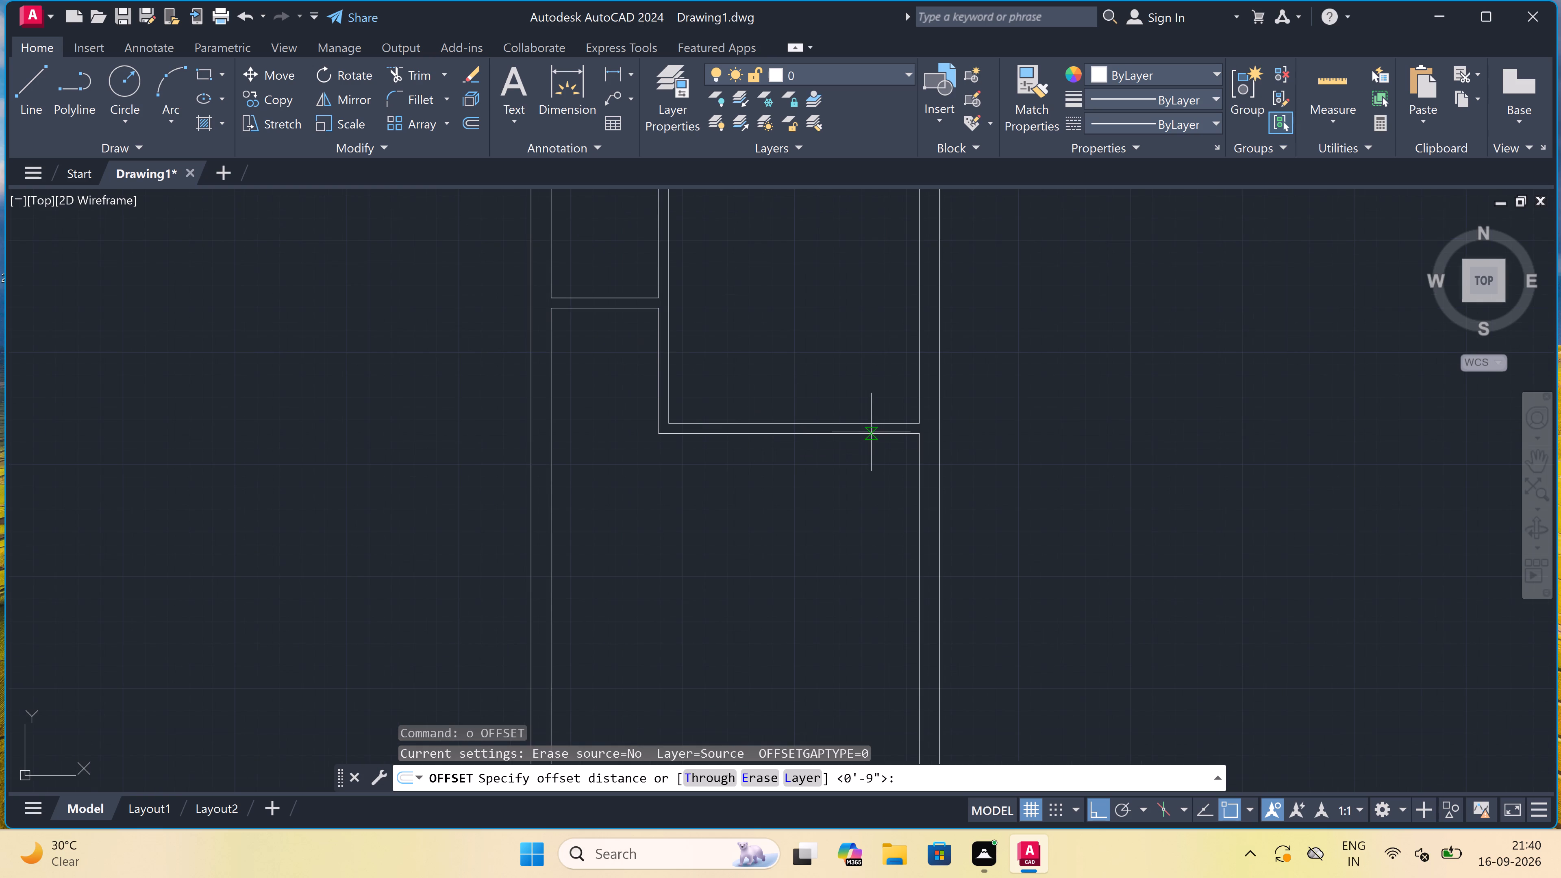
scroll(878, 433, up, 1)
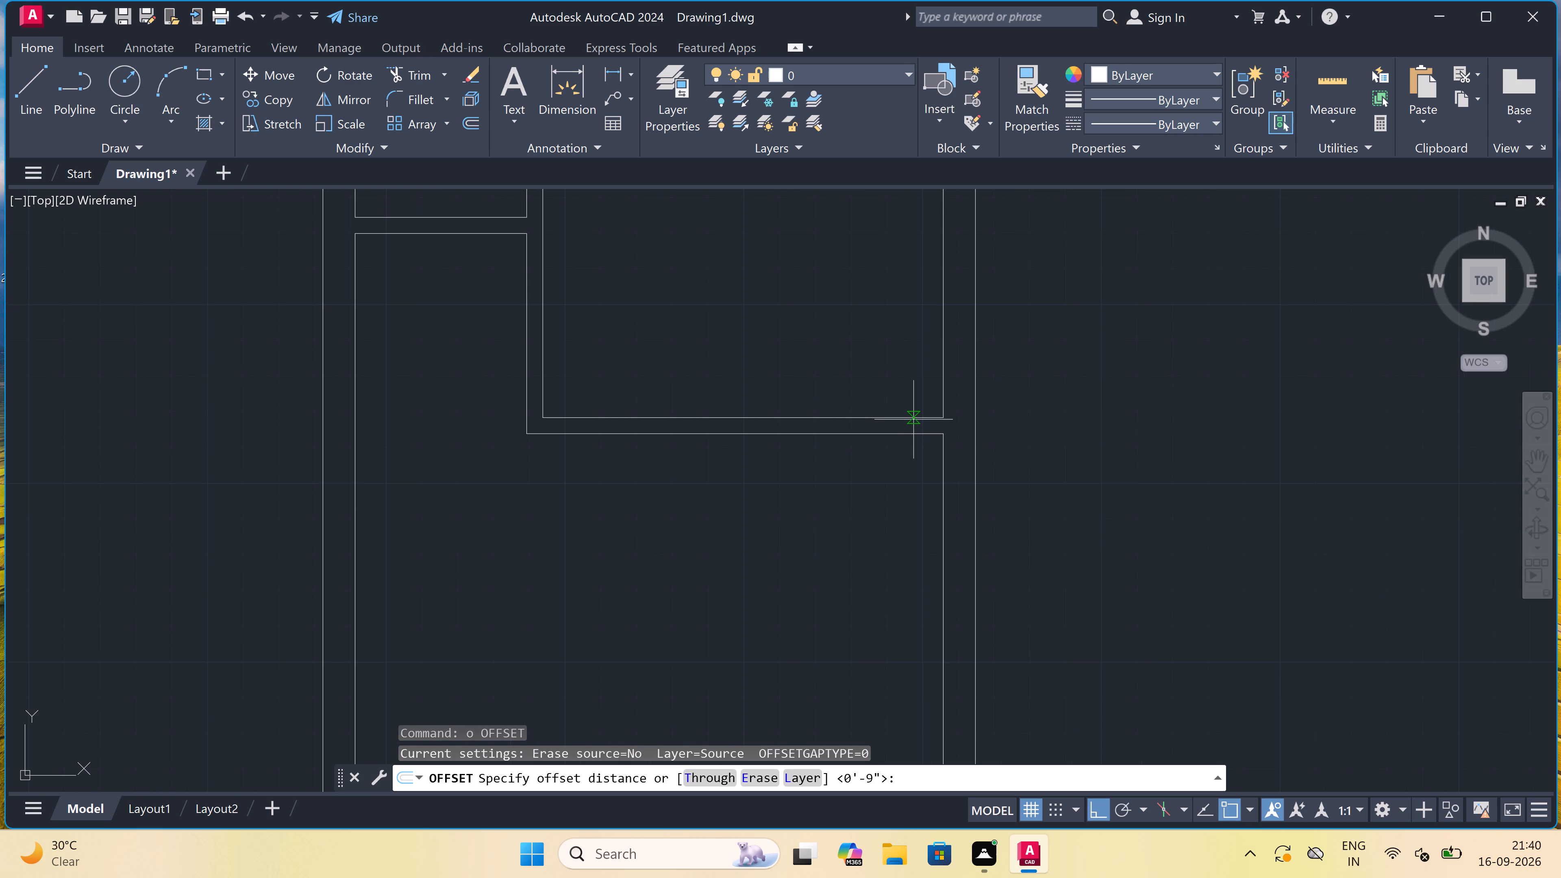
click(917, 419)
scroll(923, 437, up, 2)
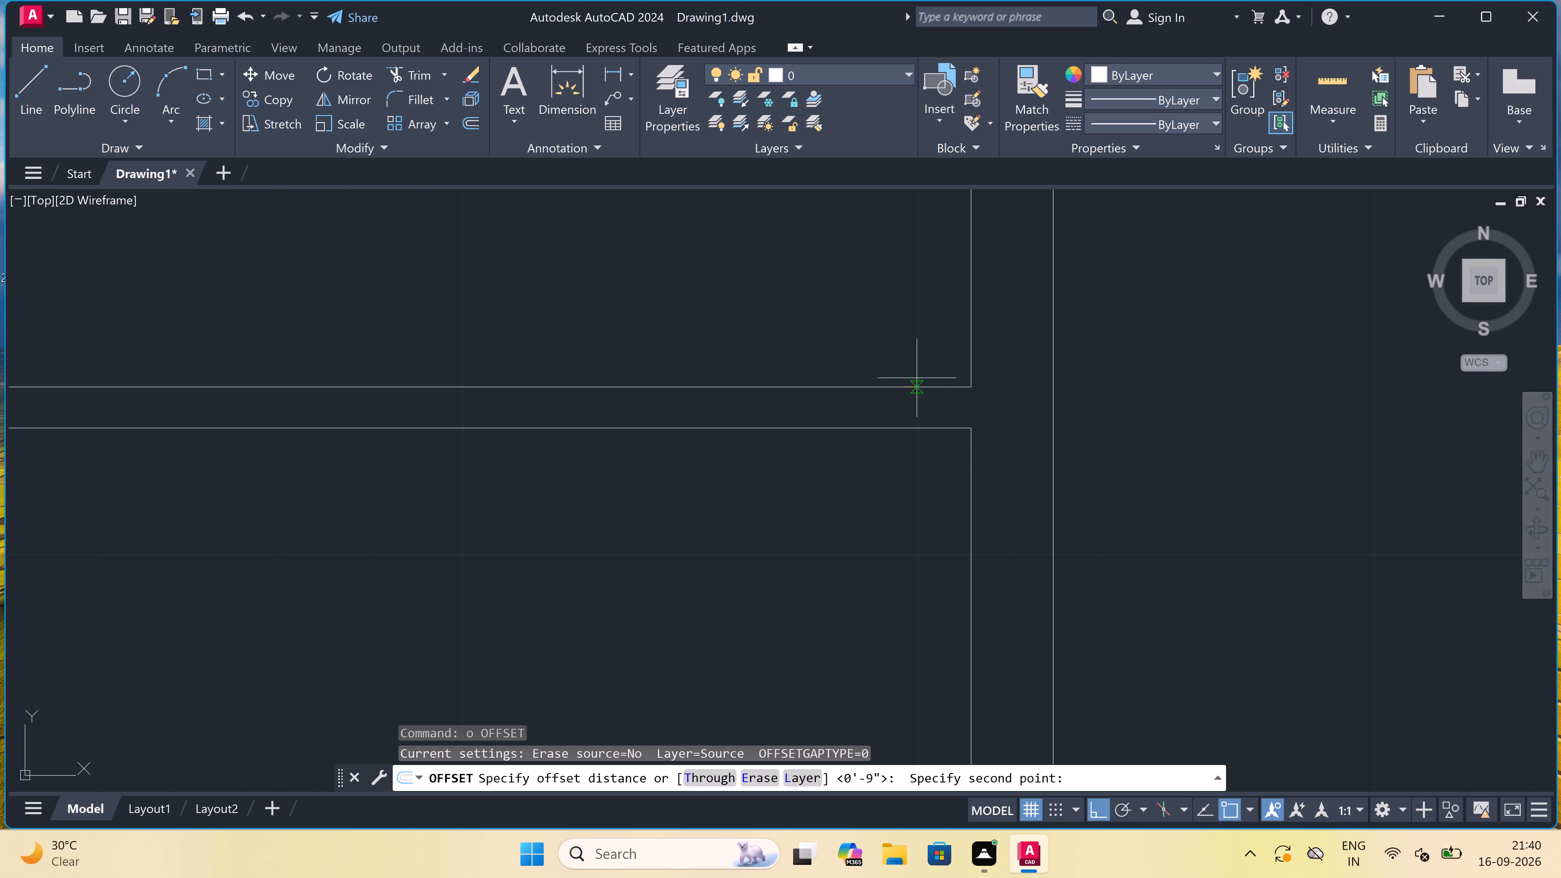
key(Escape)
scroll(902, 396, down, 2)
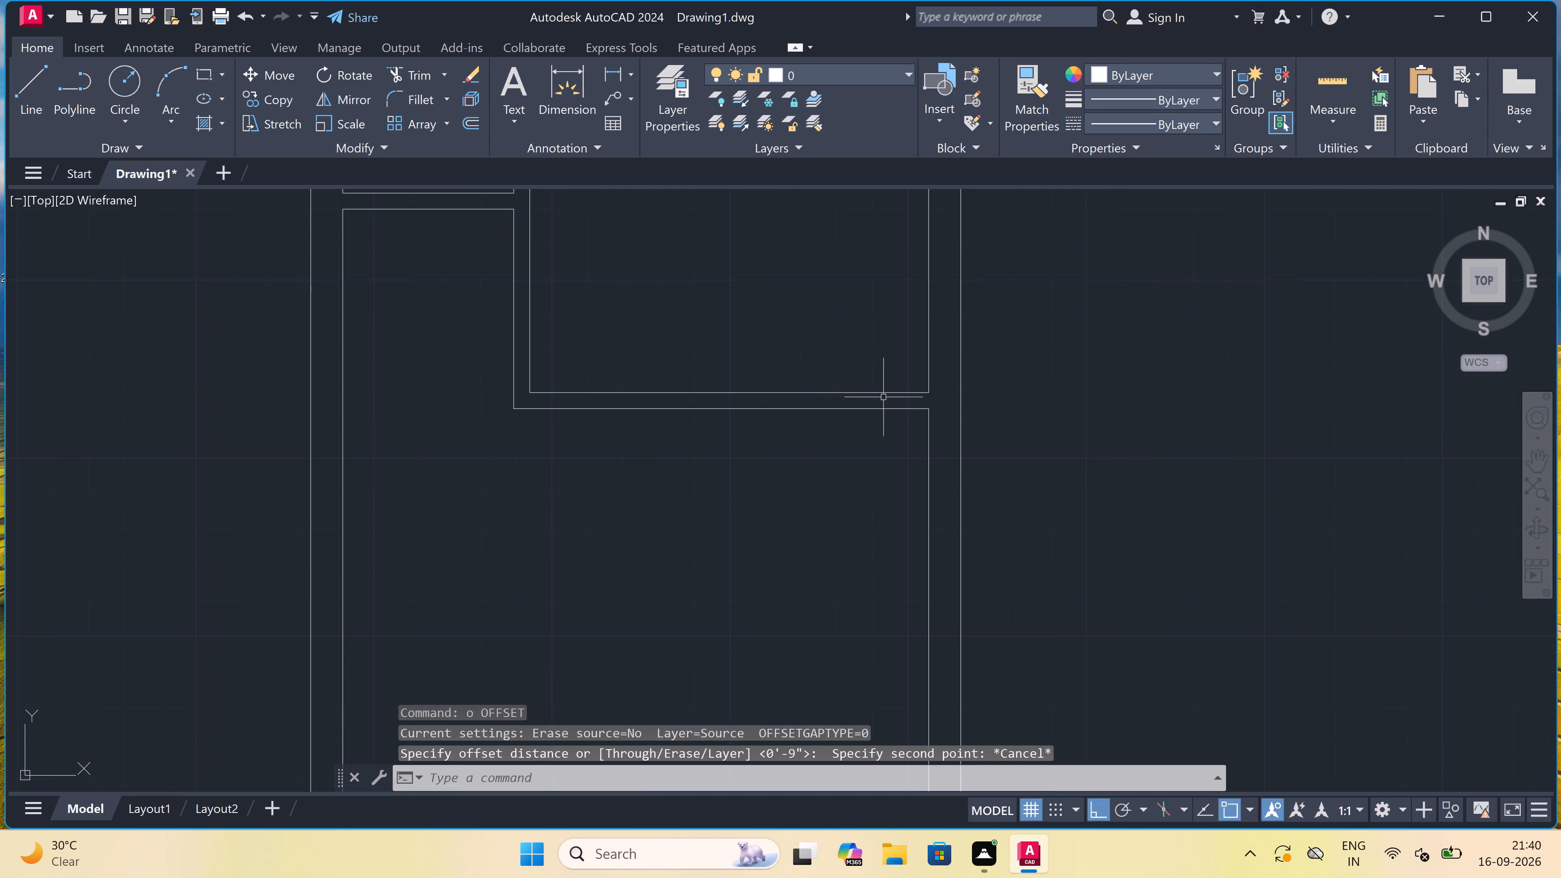
Offset the lower line of the long horizontal partition 8' downward to place the next partition line.
key(space)
drag(700, 412, 700, 419)
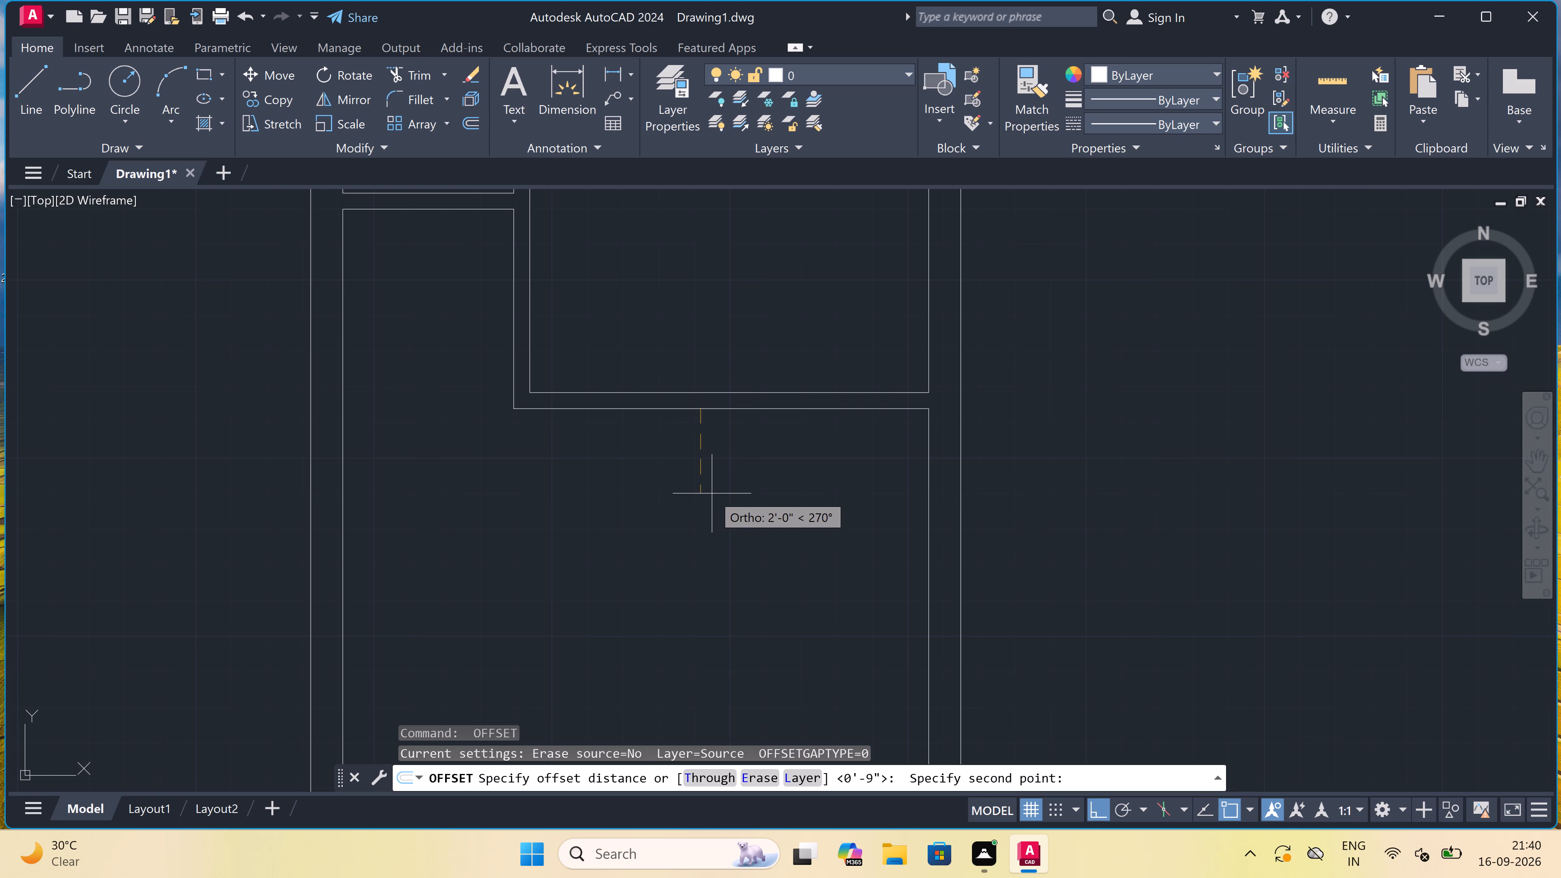
text(8')
key(space)
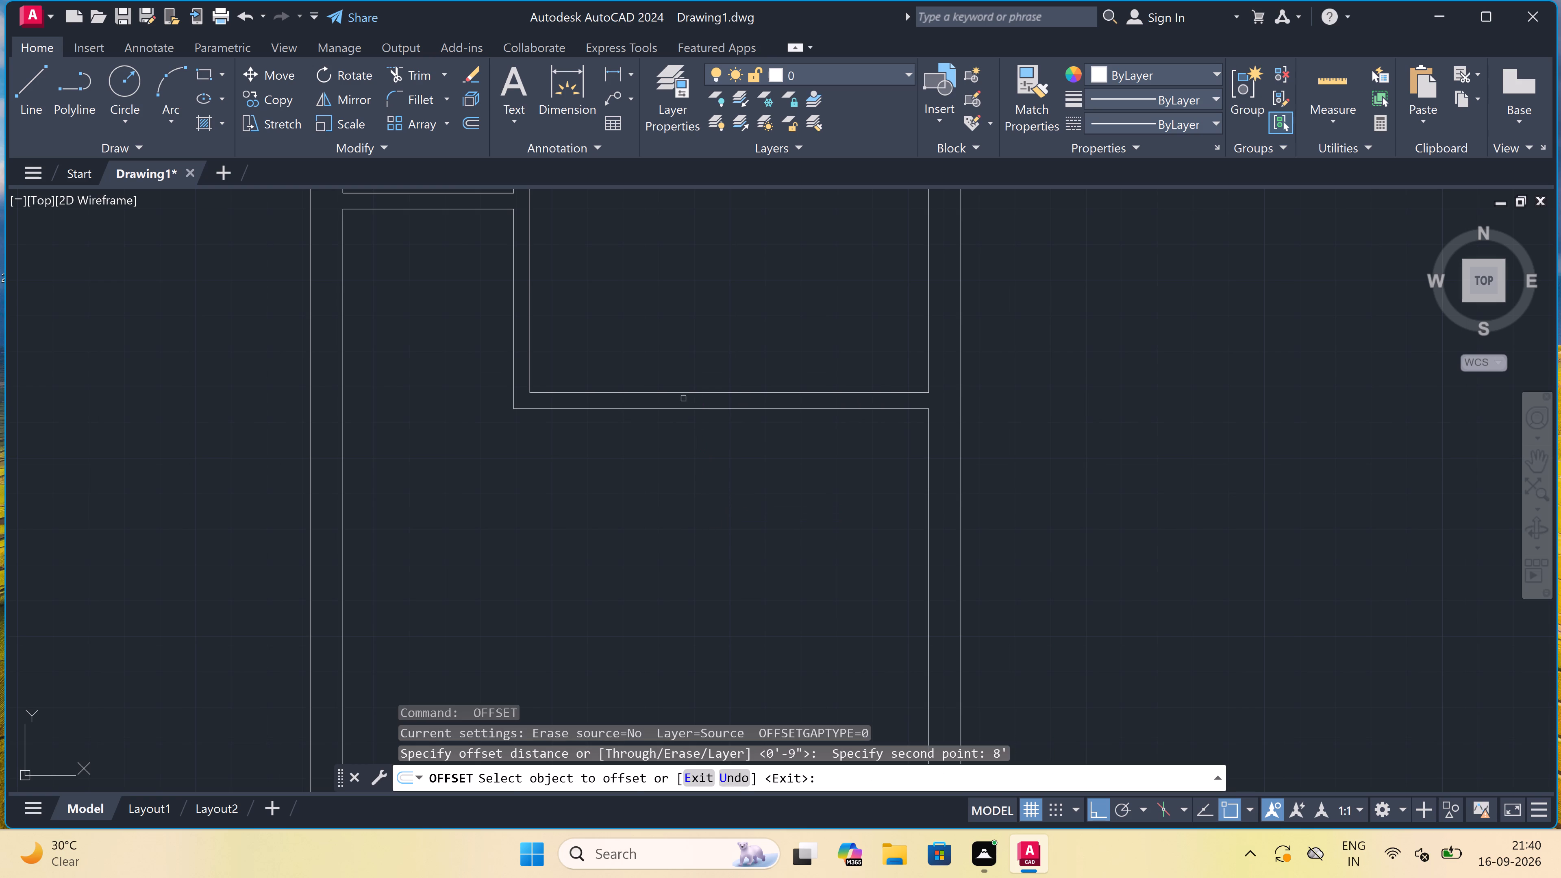
double_click(653, 409)
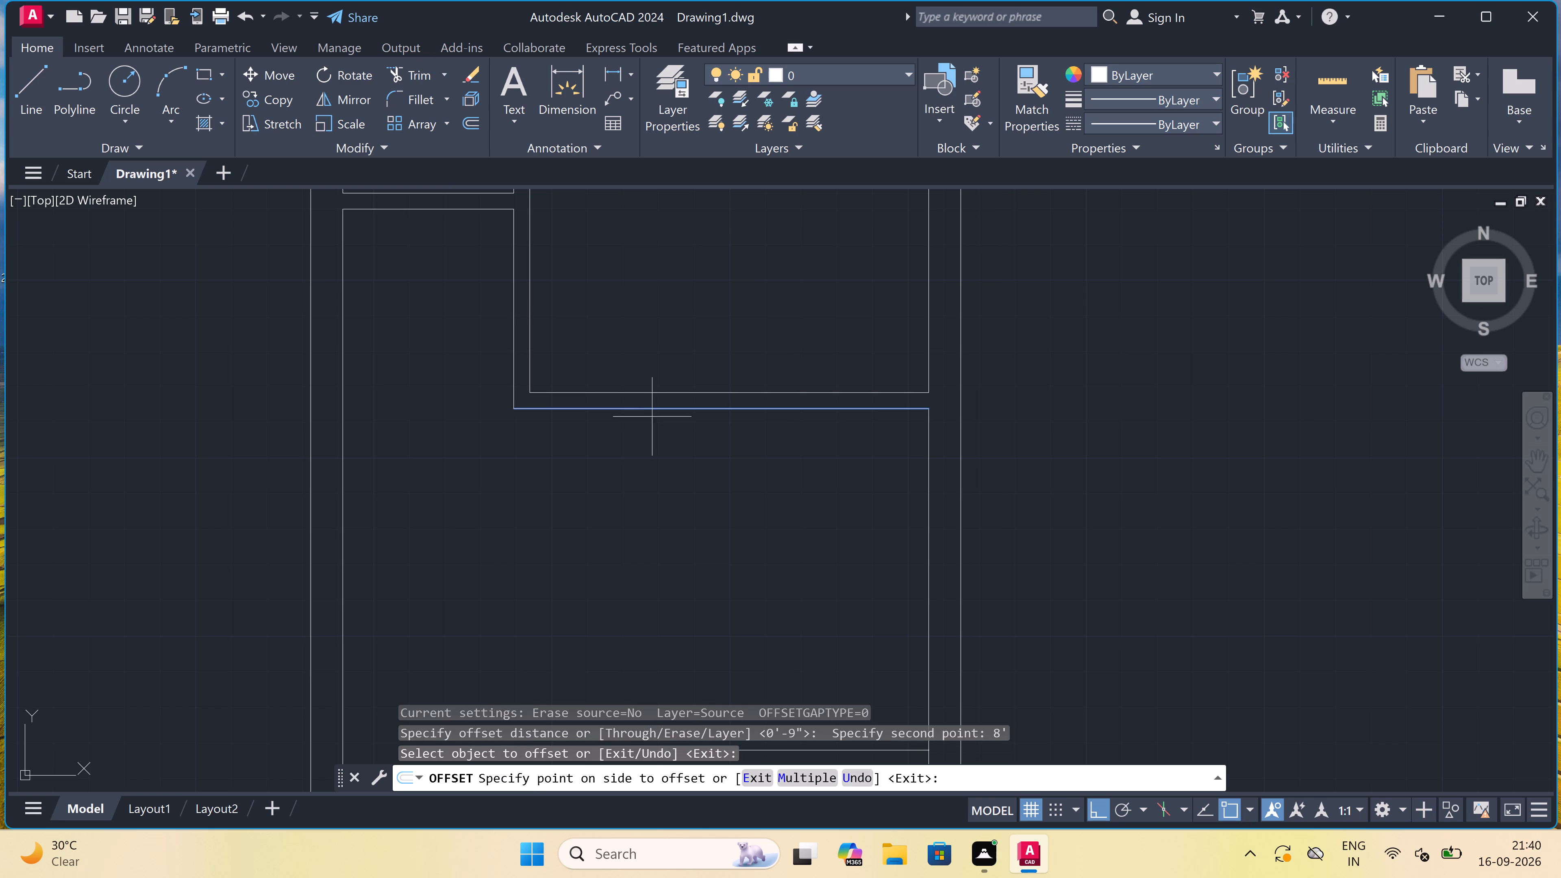
click(645, 445)
scroll(645, 443, down, 4)
scroll(640, 478, up, 3)
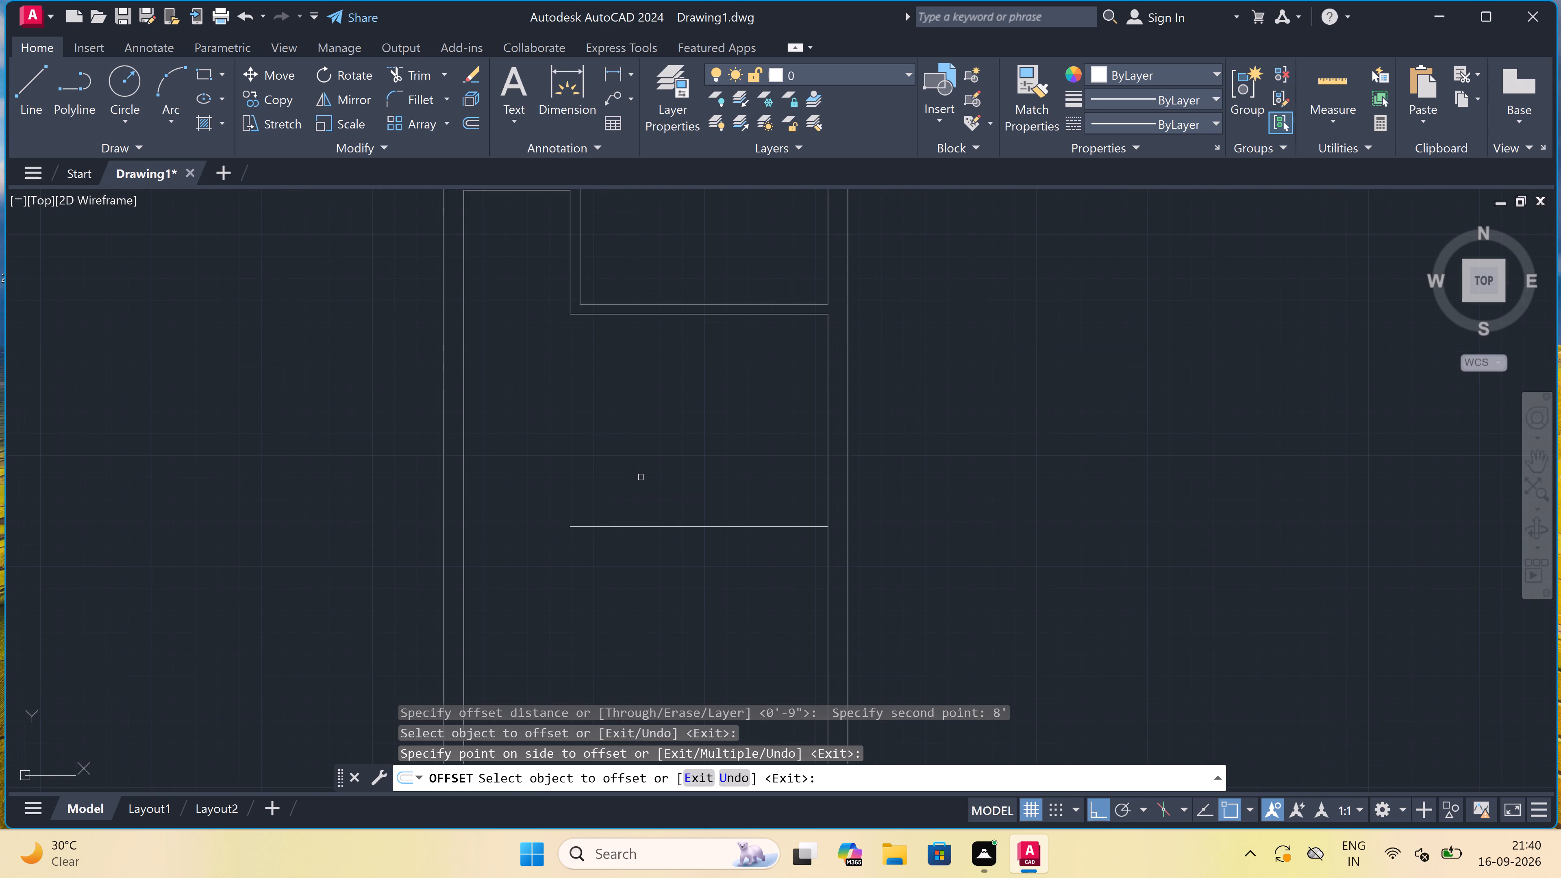
key(Escape)
Offset the new horizontal line 4.5" upward to give the partition its thickness.
key(space)
click(656, 524)
drag(656, 524, 657, 525)
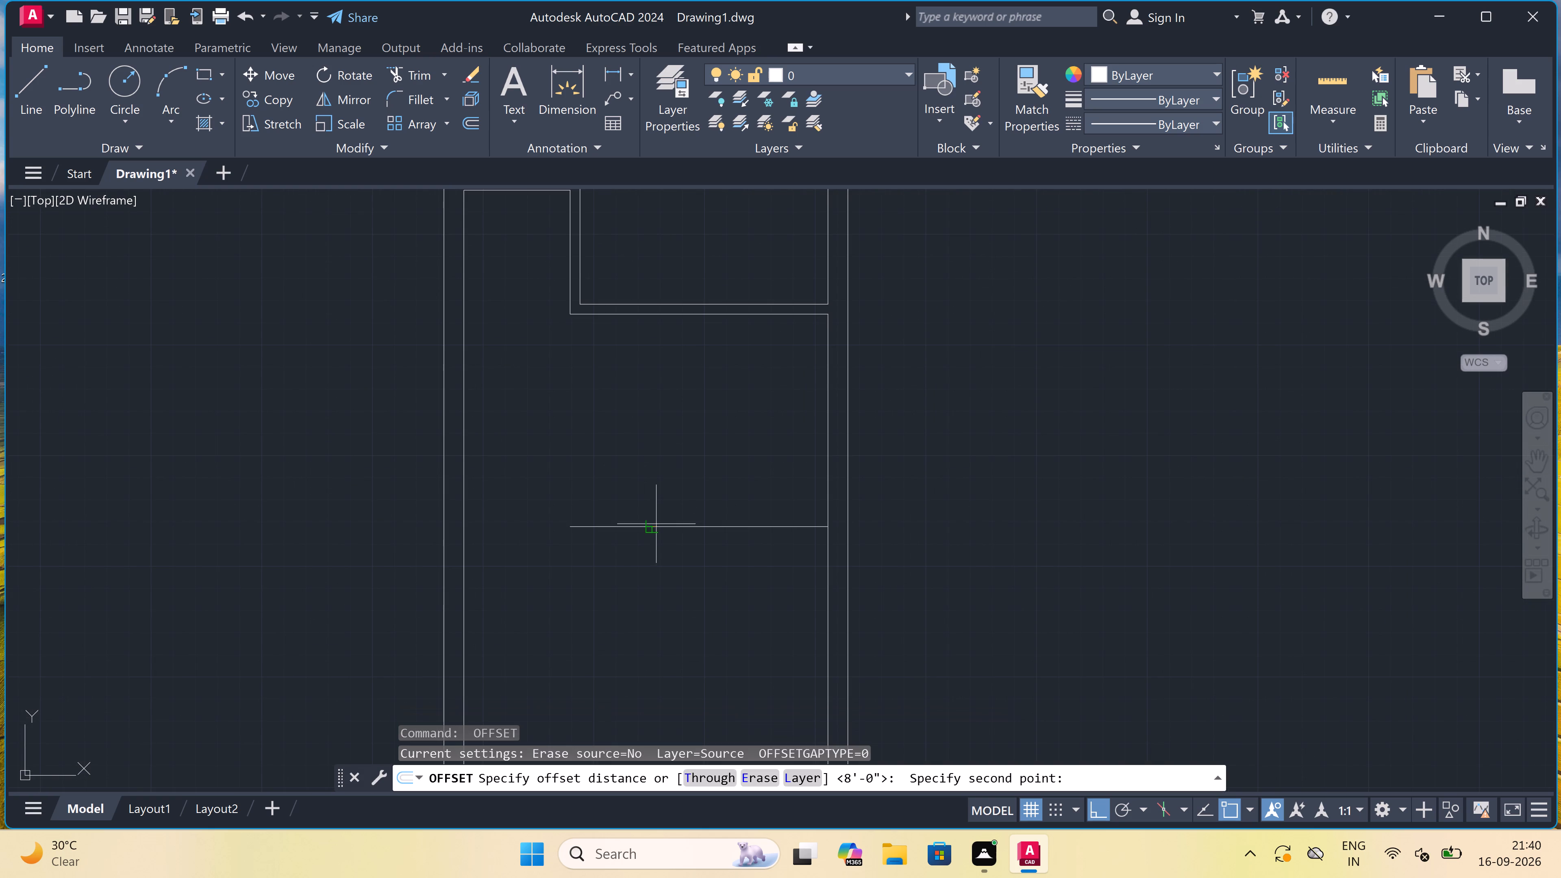
drag(657, 525, 659, 529)
text(4.5")
key(space)
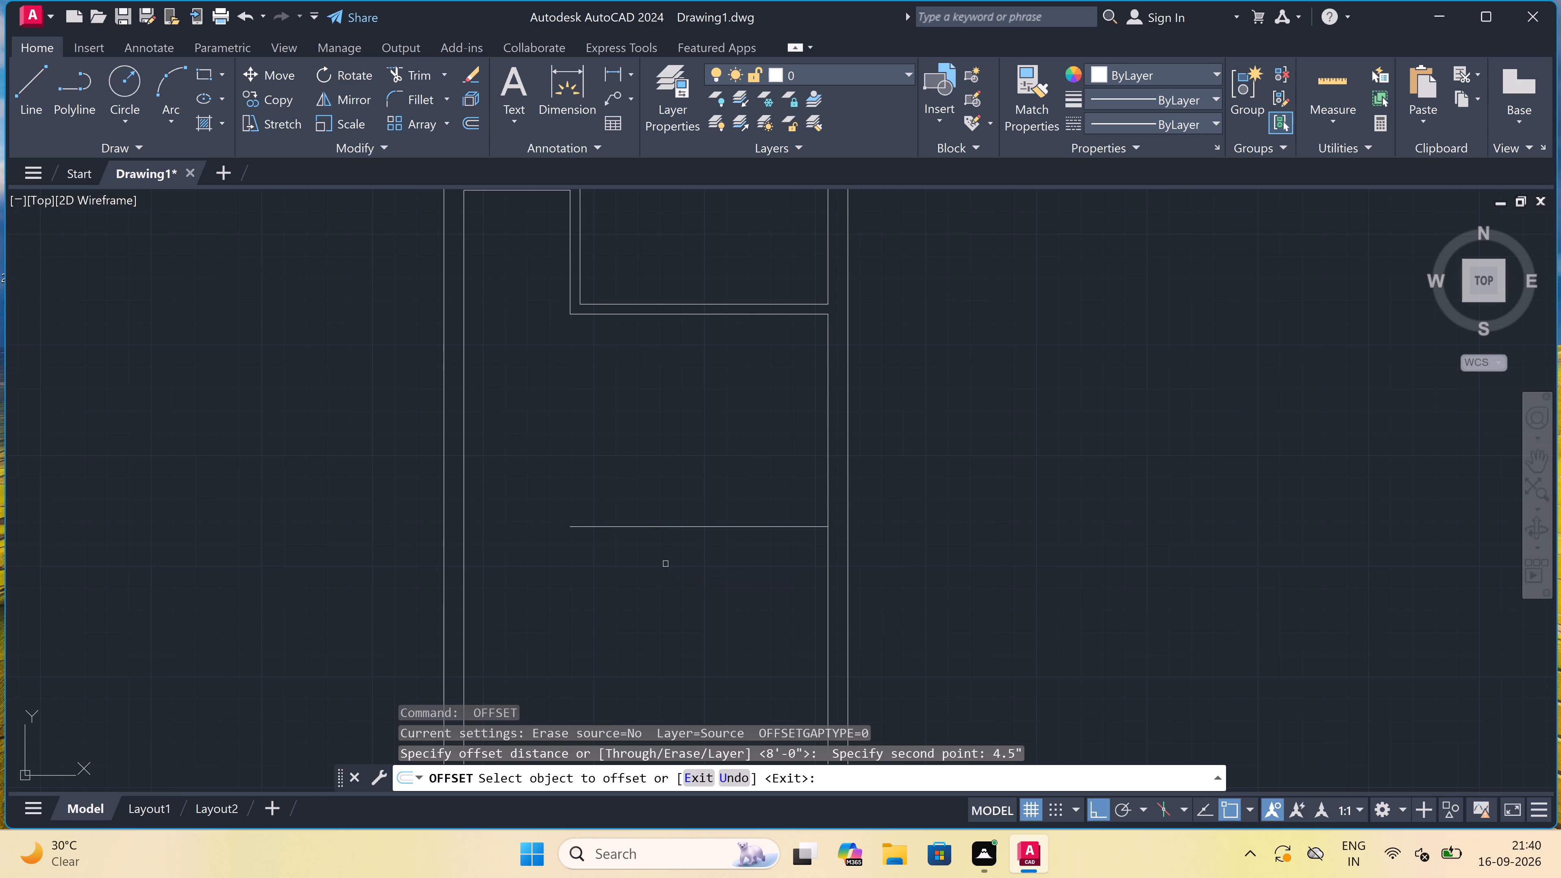
click(670, 526)
click(667, 537)
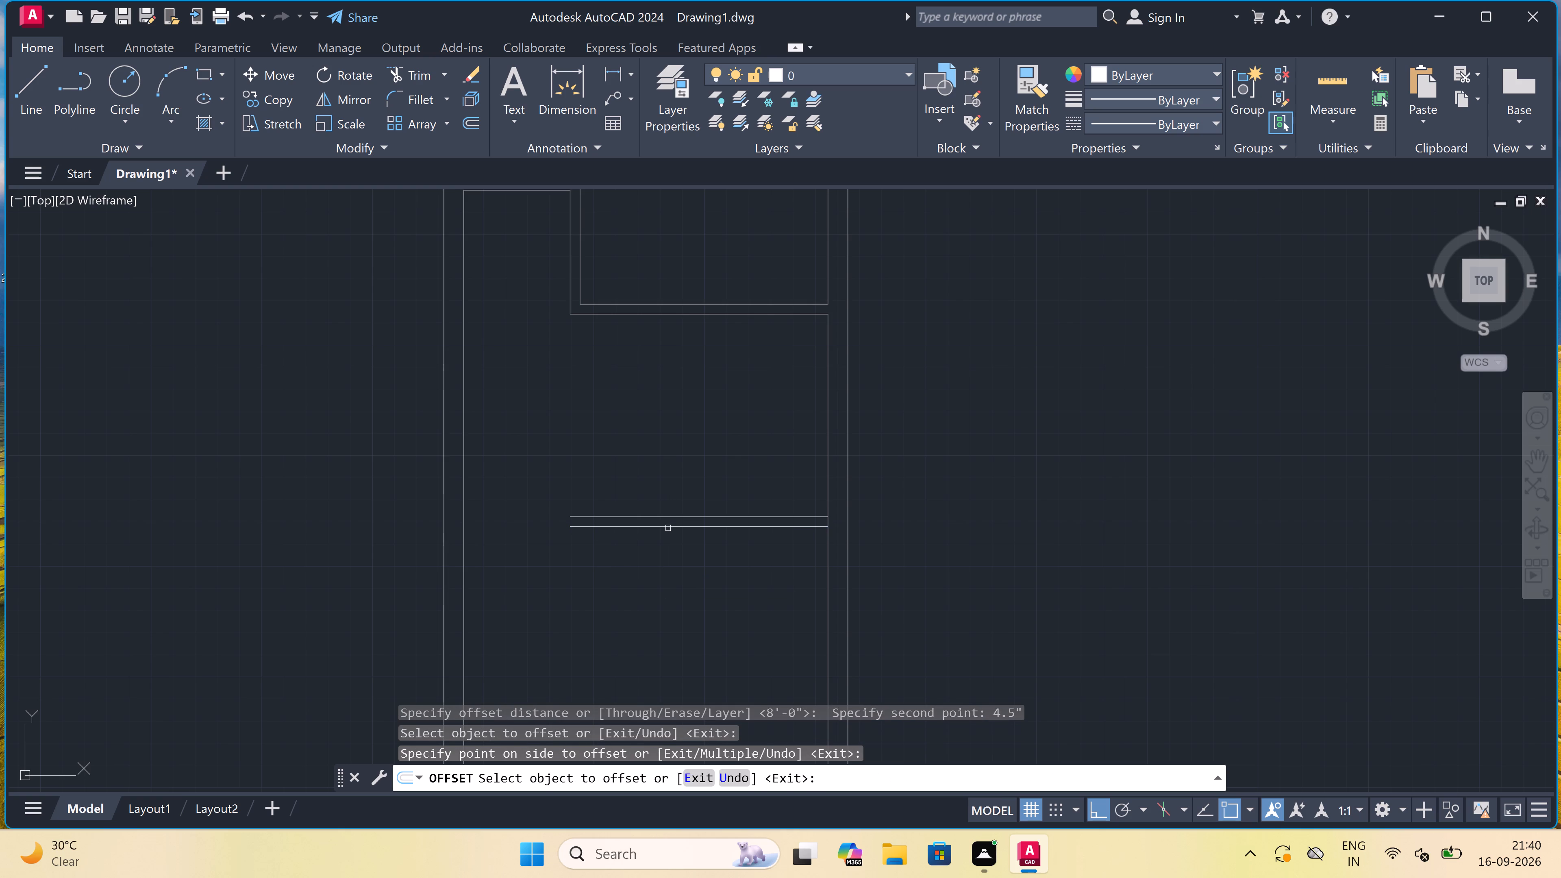
key(Escape)
Offset the lower line of this new horizontal partition 12' downward.
key(o)
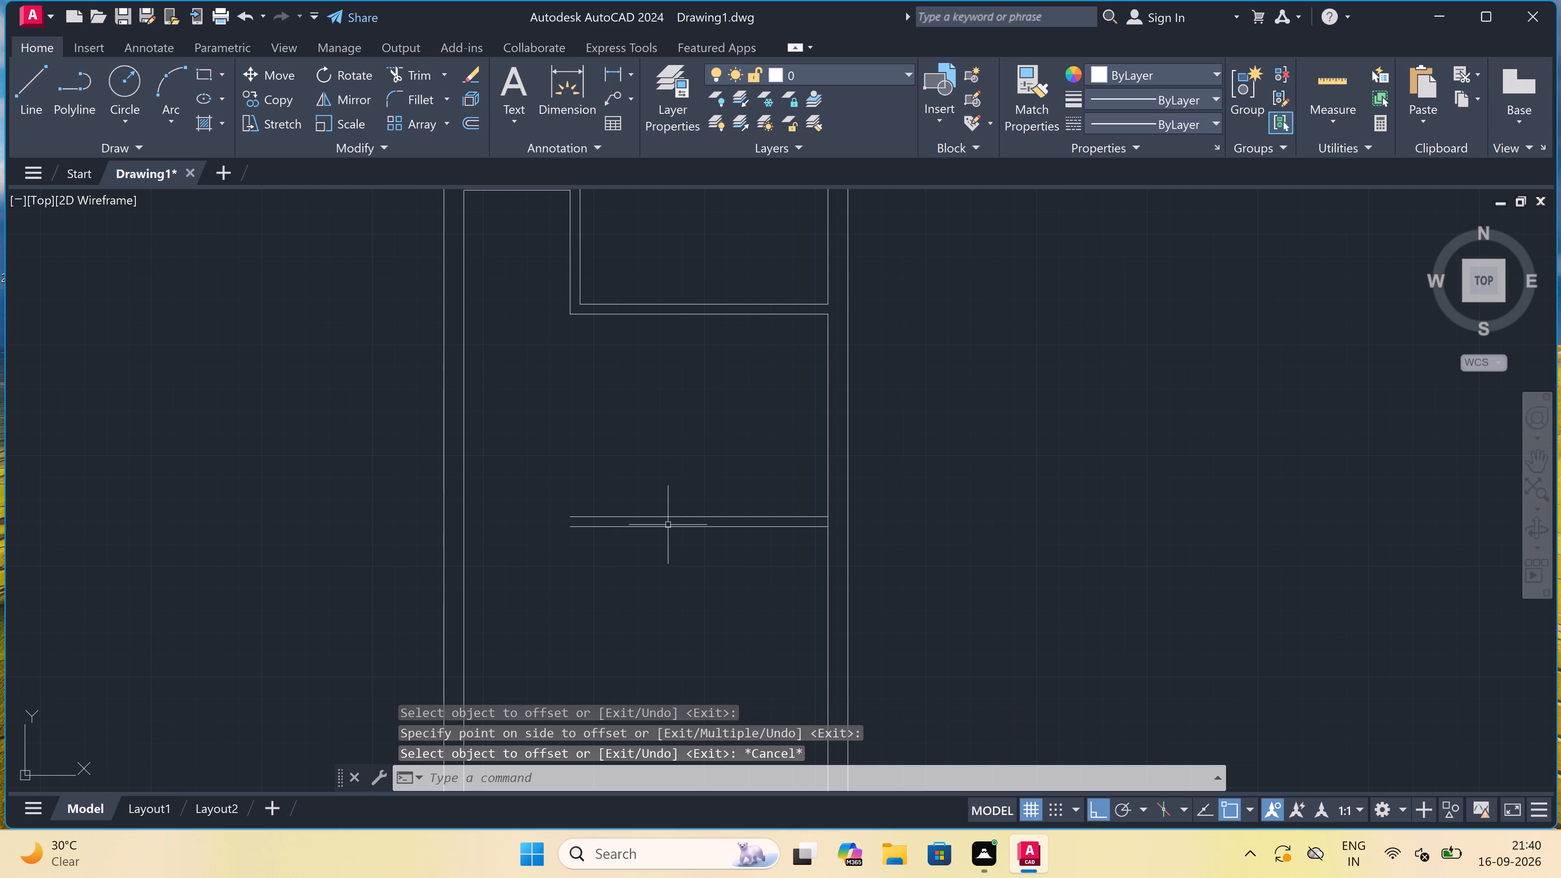
key(space)
scroll(689, 450, down, 3)
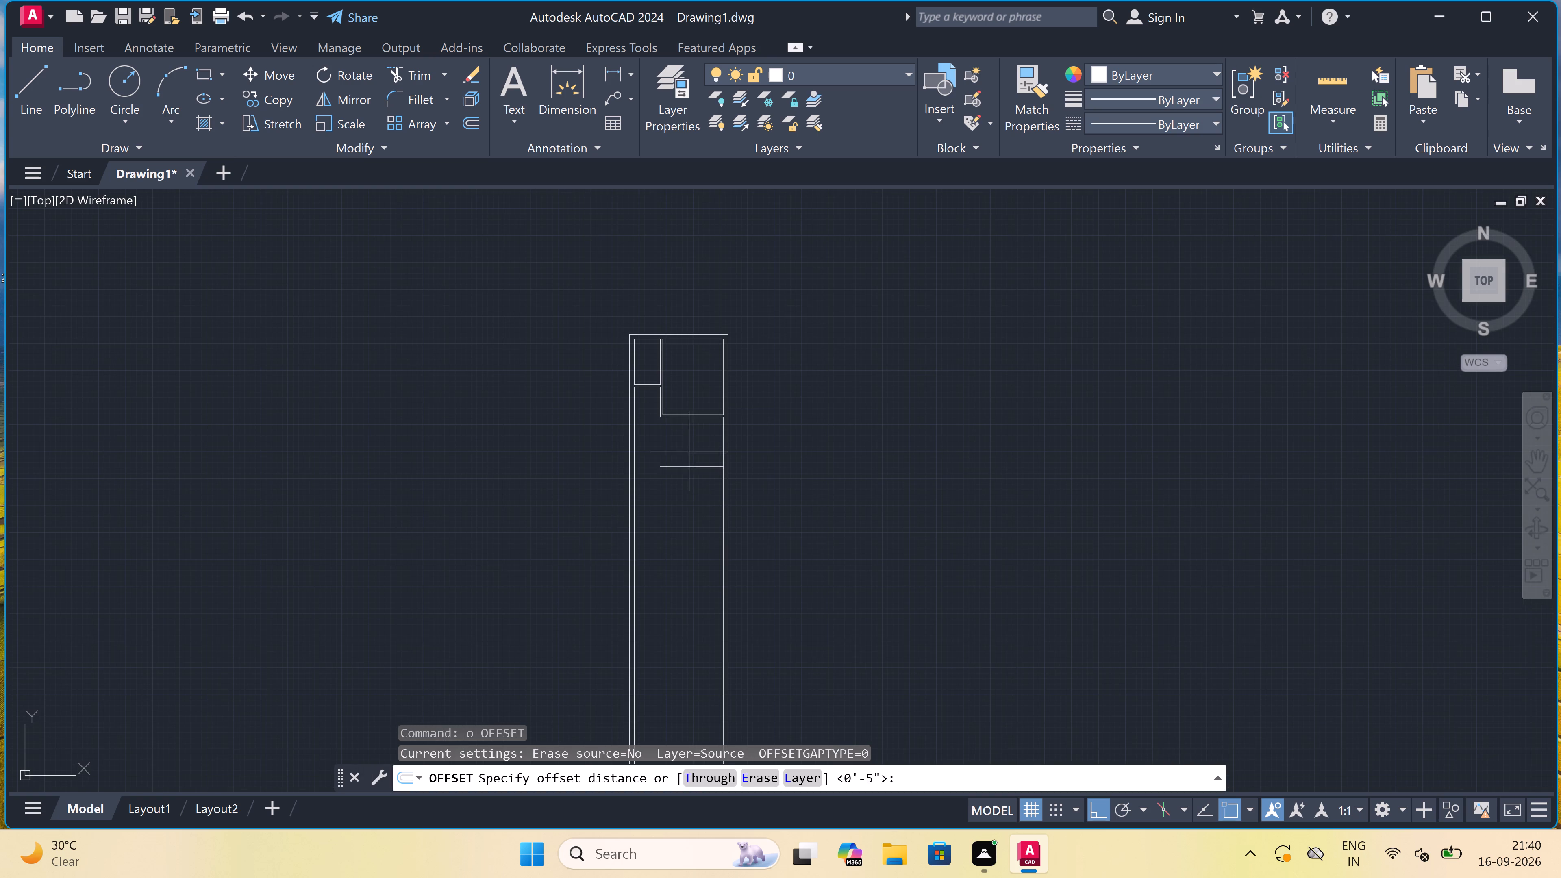
scroll(687, 475, up, 3)
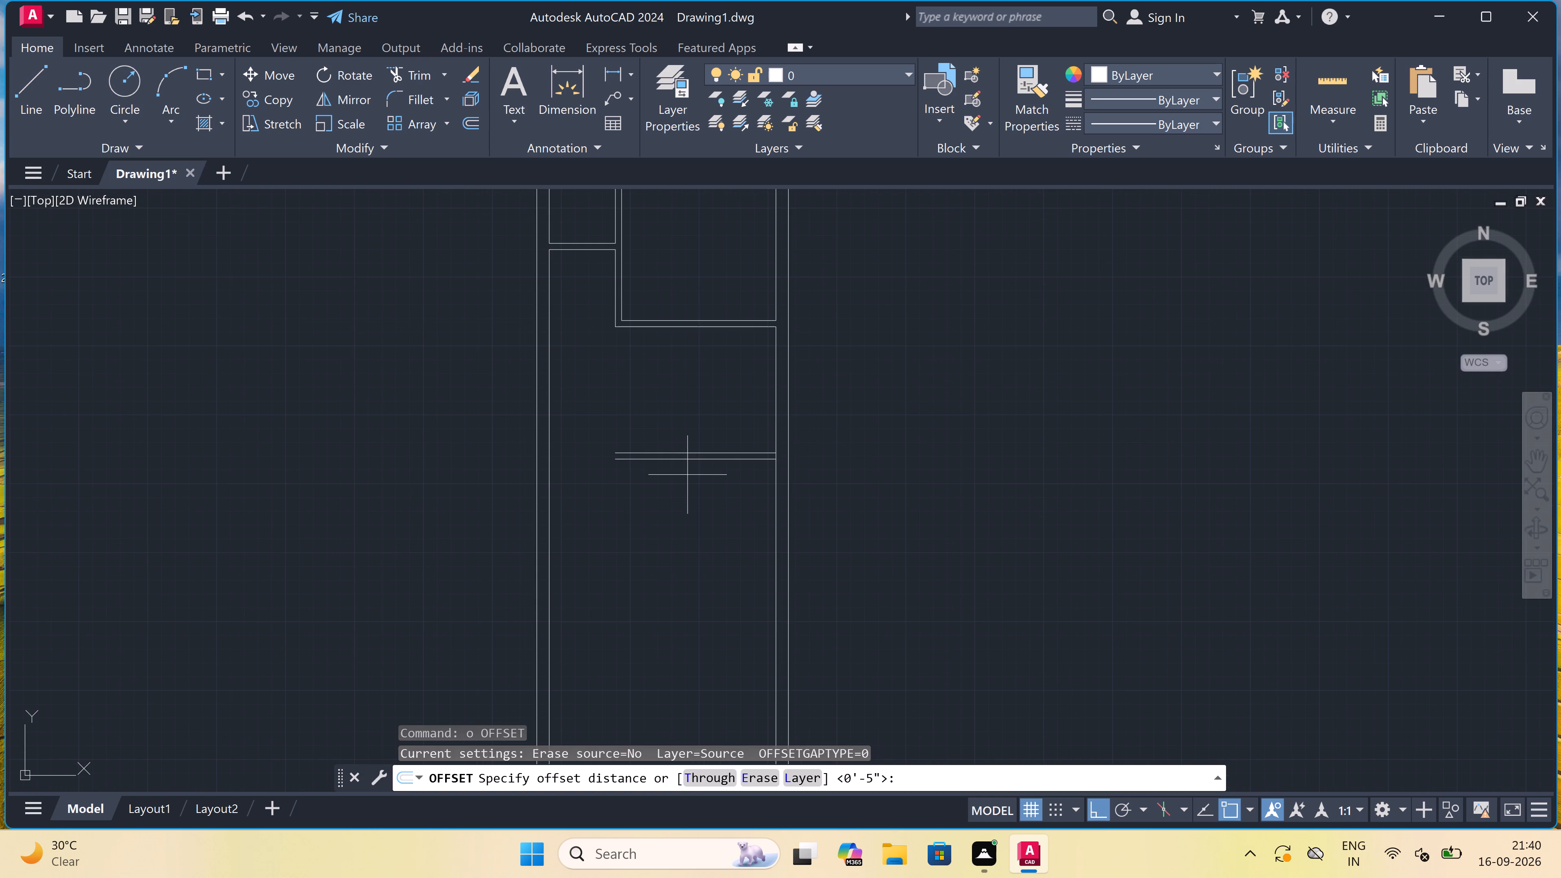
scroll(689, 480, up, 1)
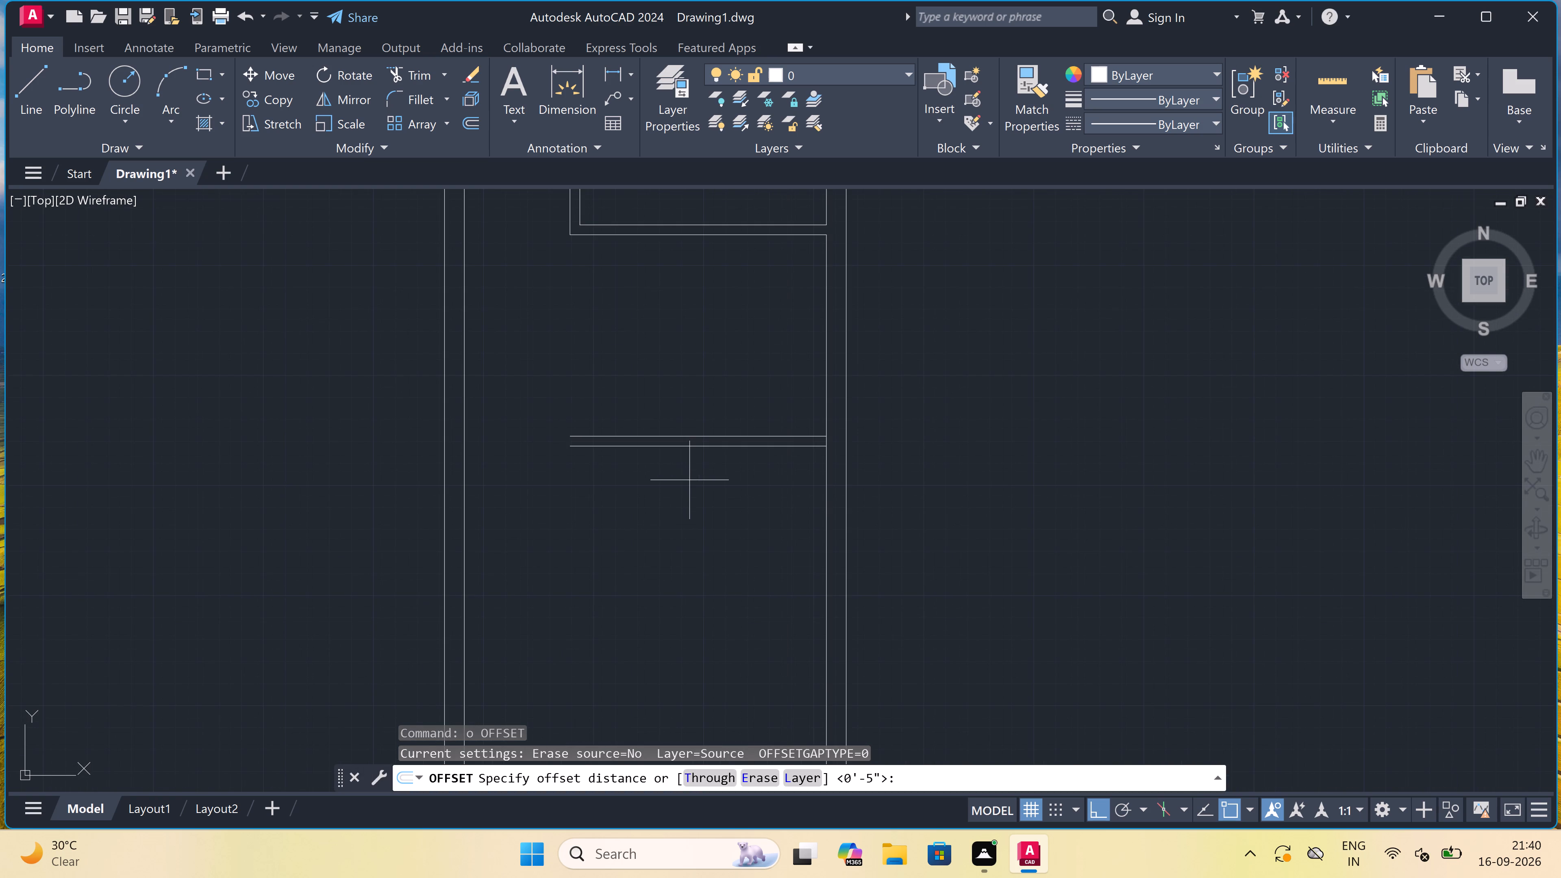
click(695, 448)
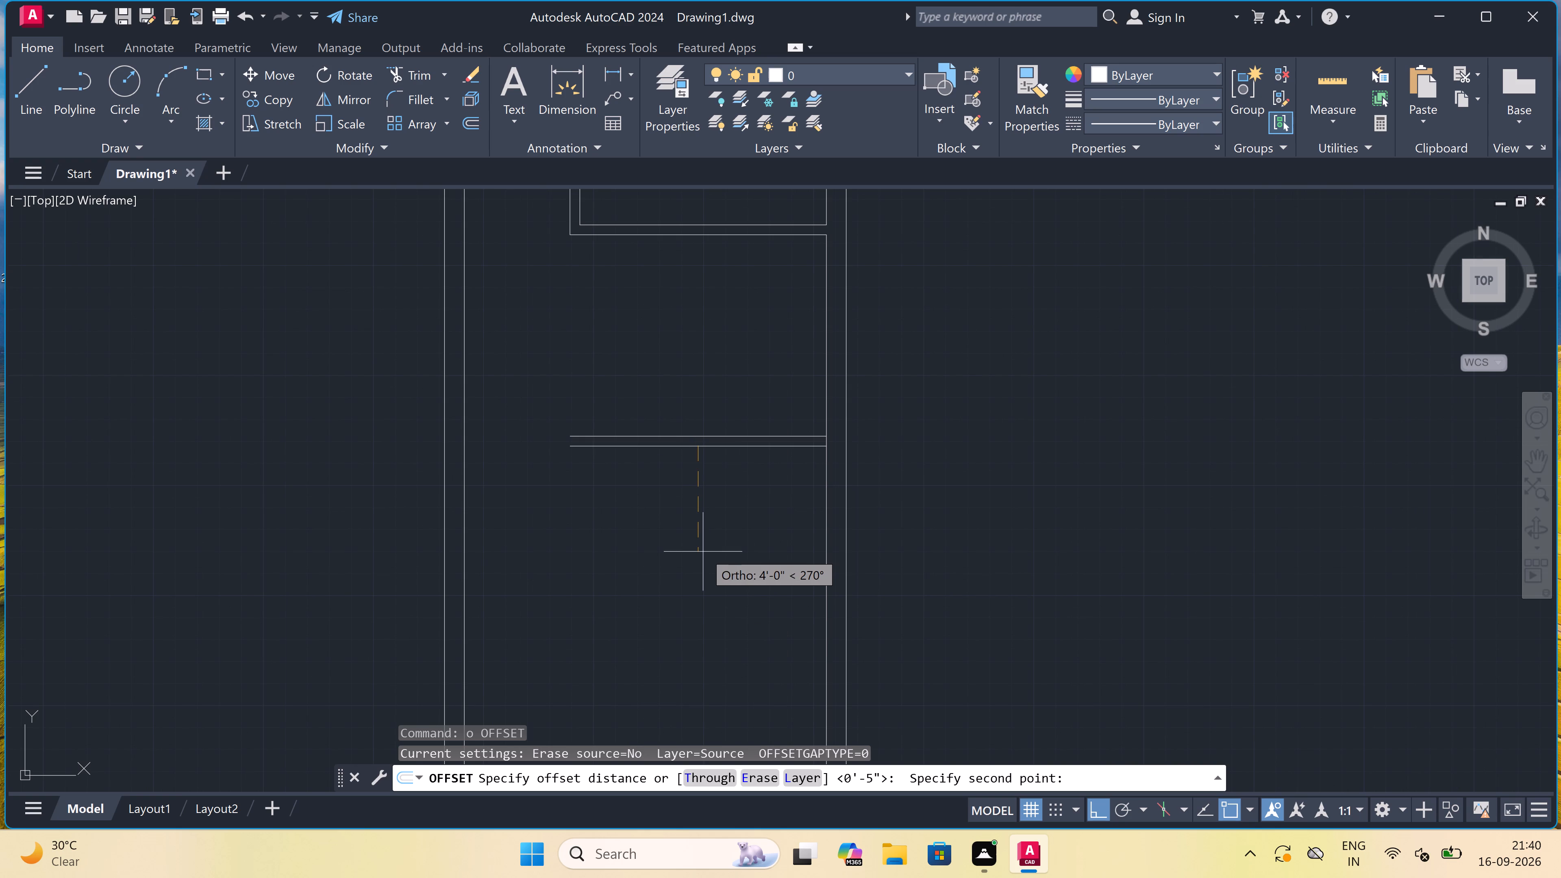
text(12')
key(space)
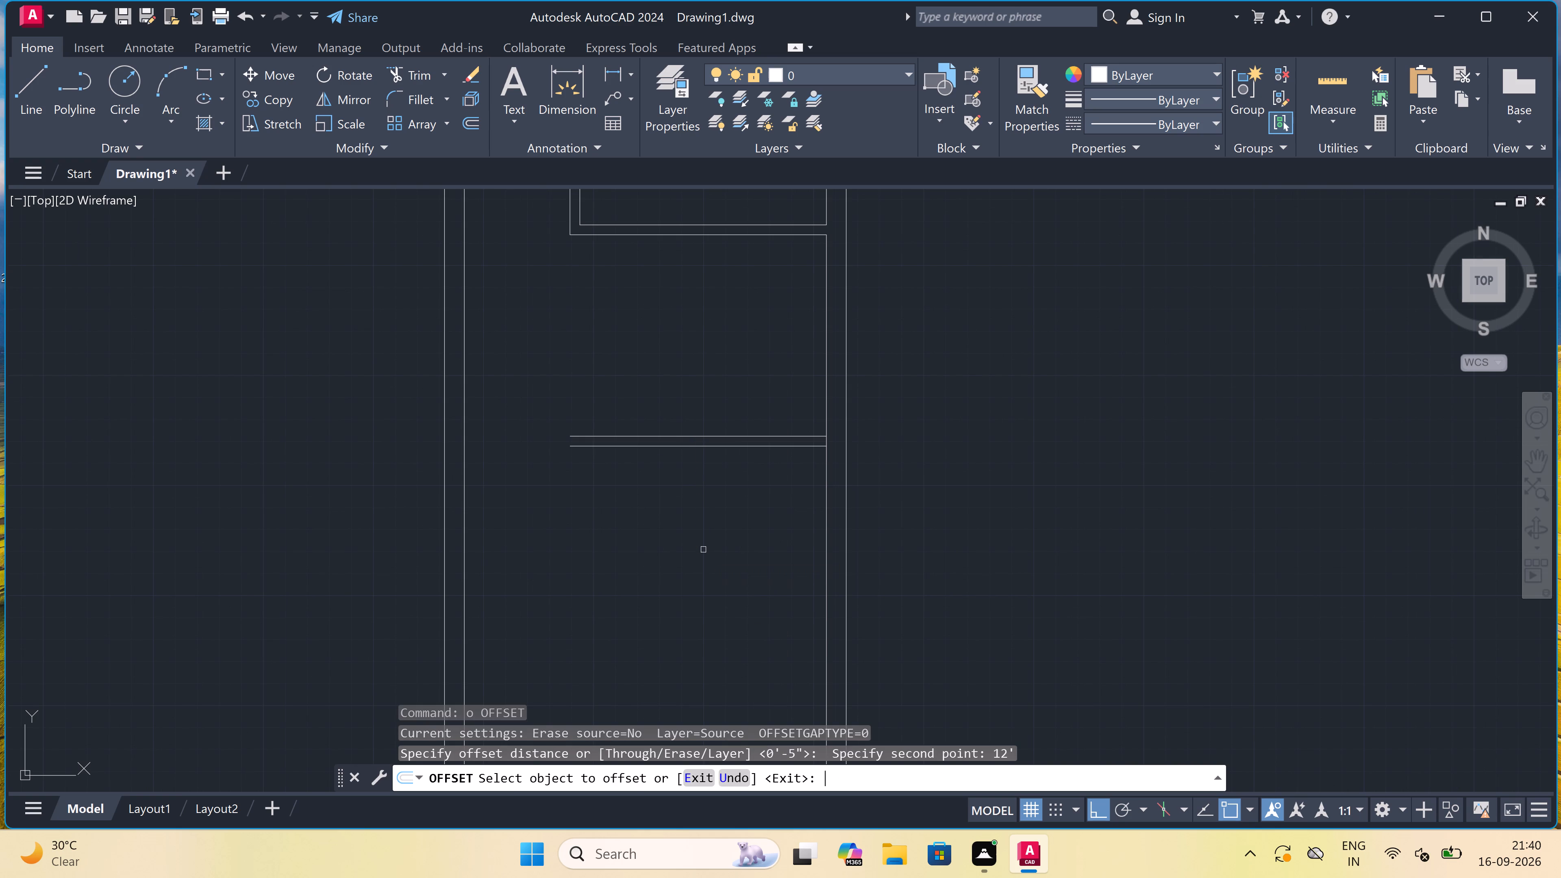
drag(696, 446, 696, 454)
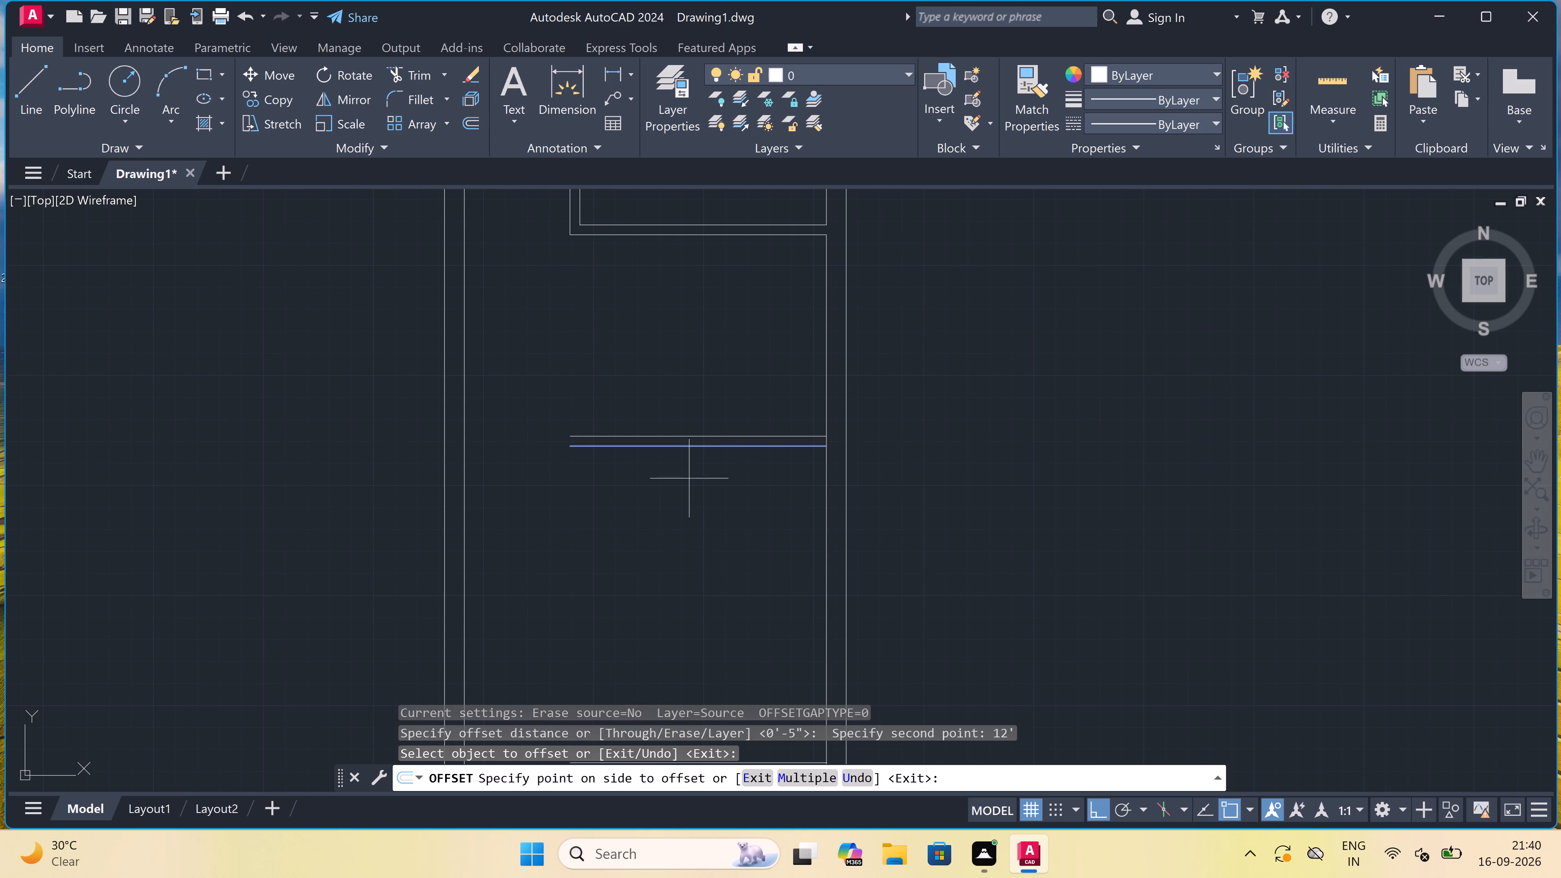
click(680, 502)
scroll(680, 499, down, 4)
scroll(672, 536, up, 3)
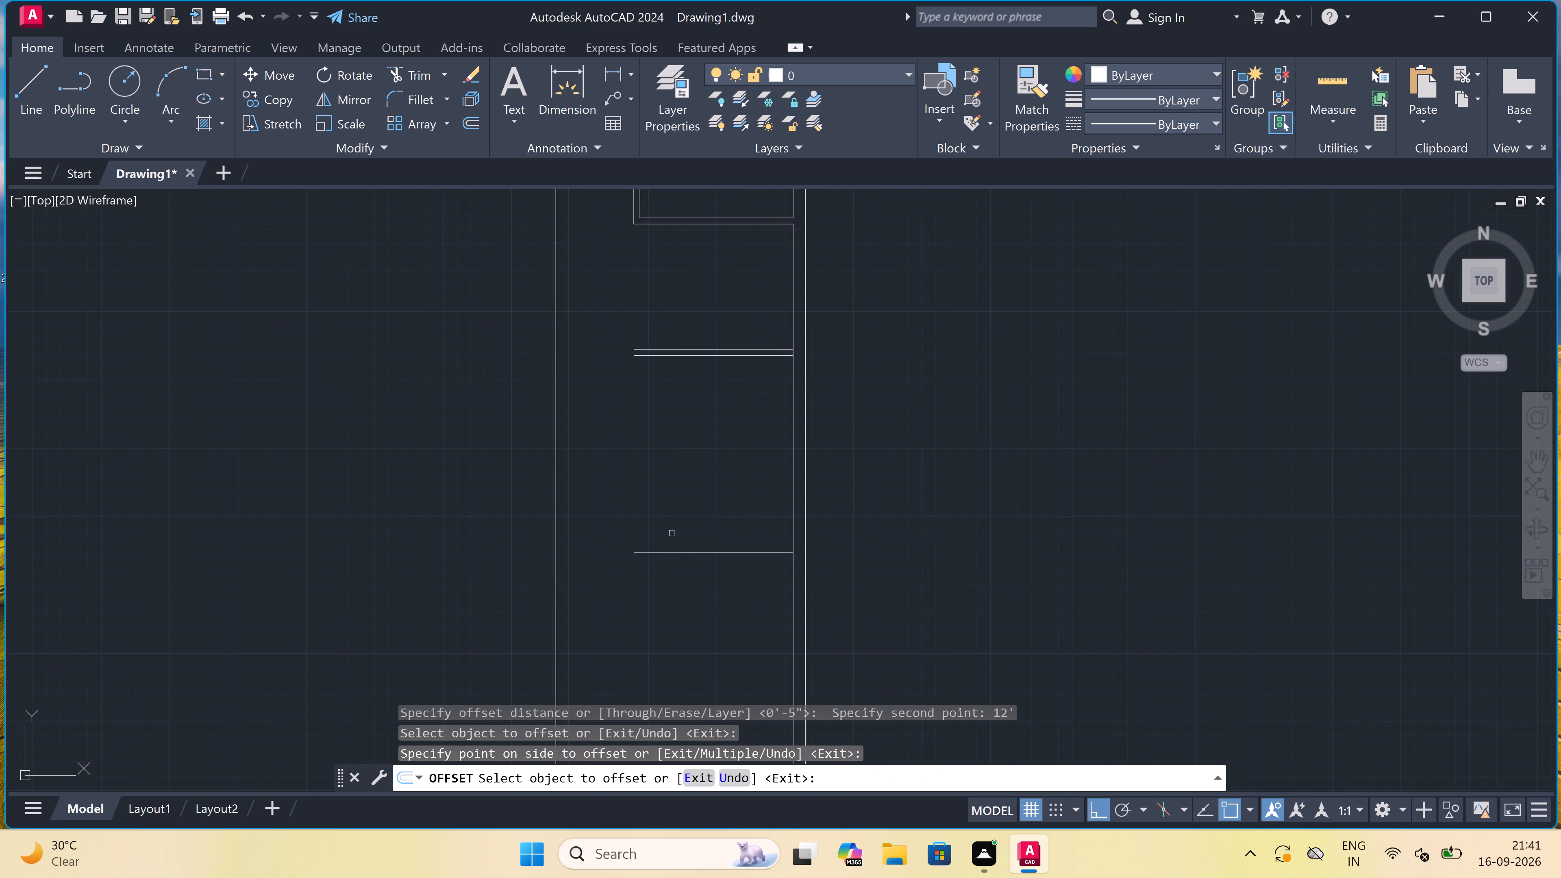
key(Escape)
Offset the lowest horizontal line 4.5" downward to form the second line of that partition.
key(o)
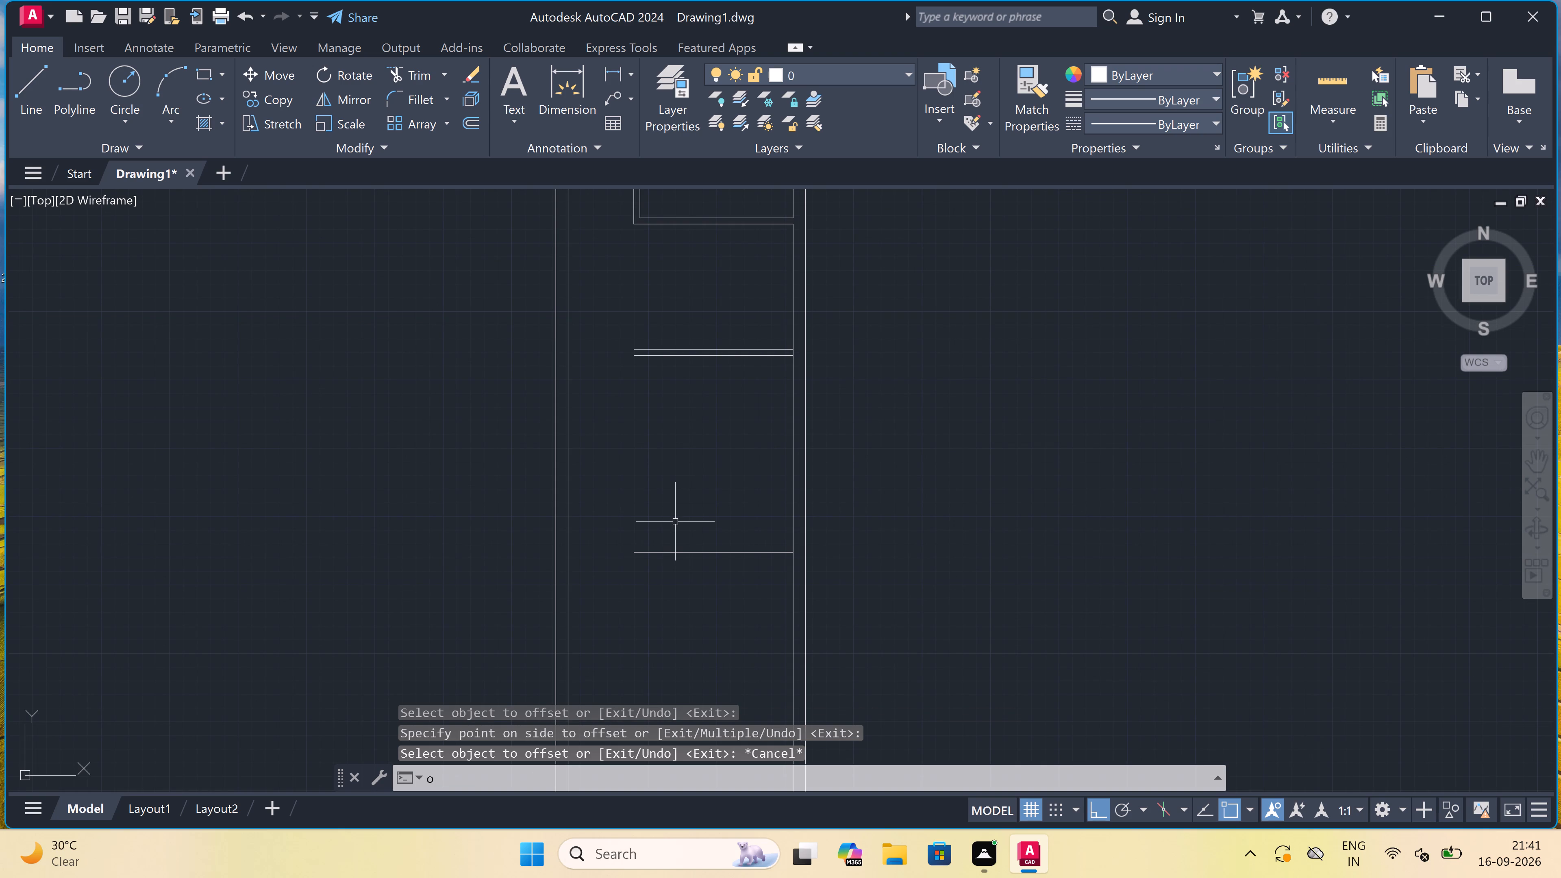
key(space)
scroll(702, 545, down, 2)
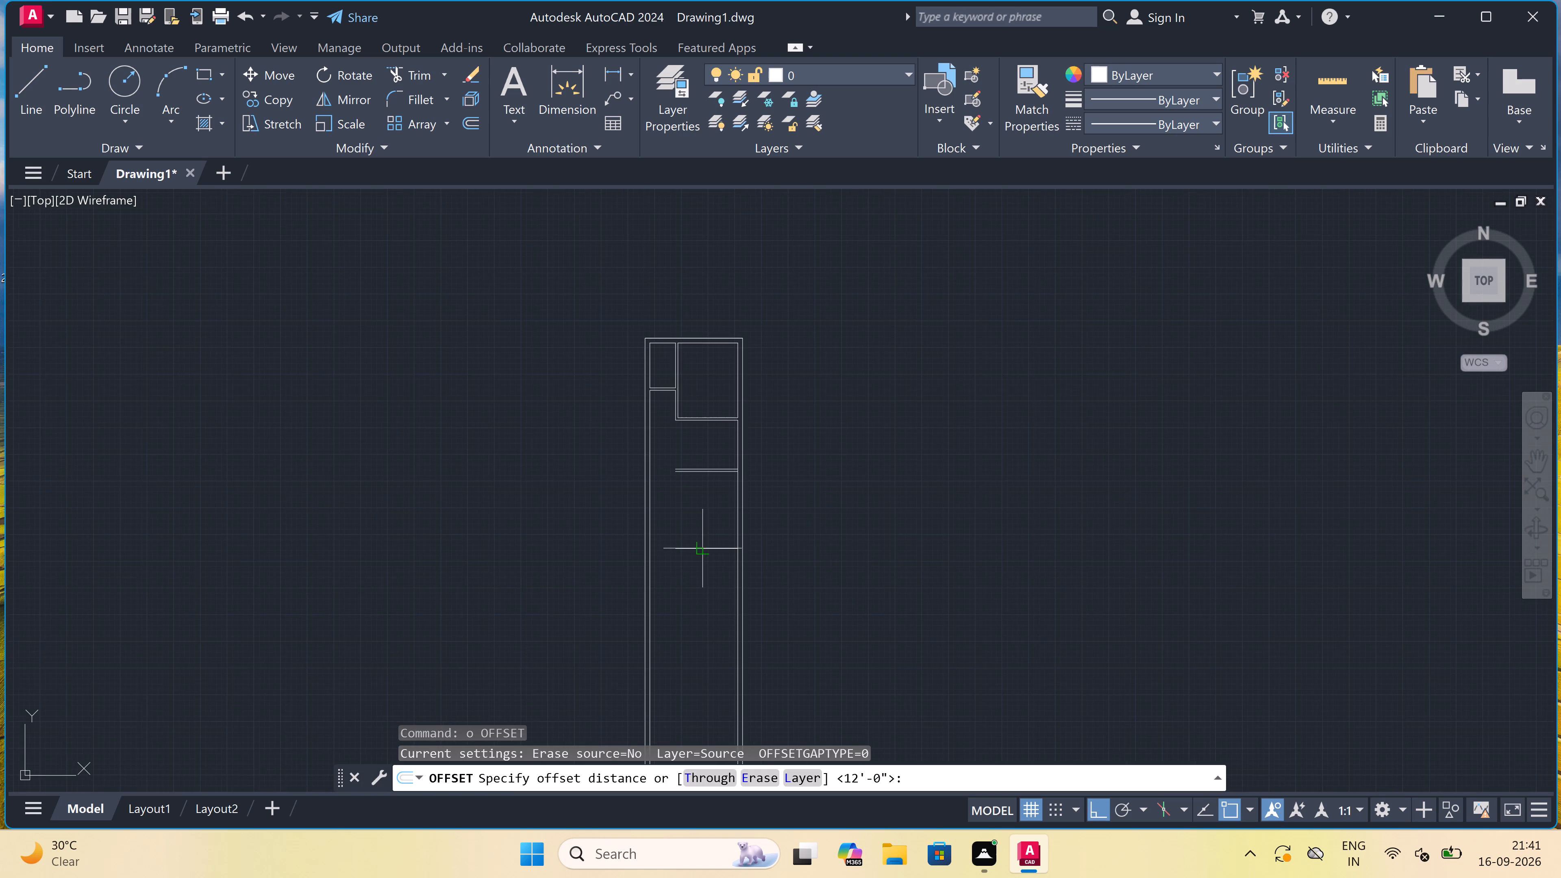
scroll(702, 546, up, 3)
click(700, 558)
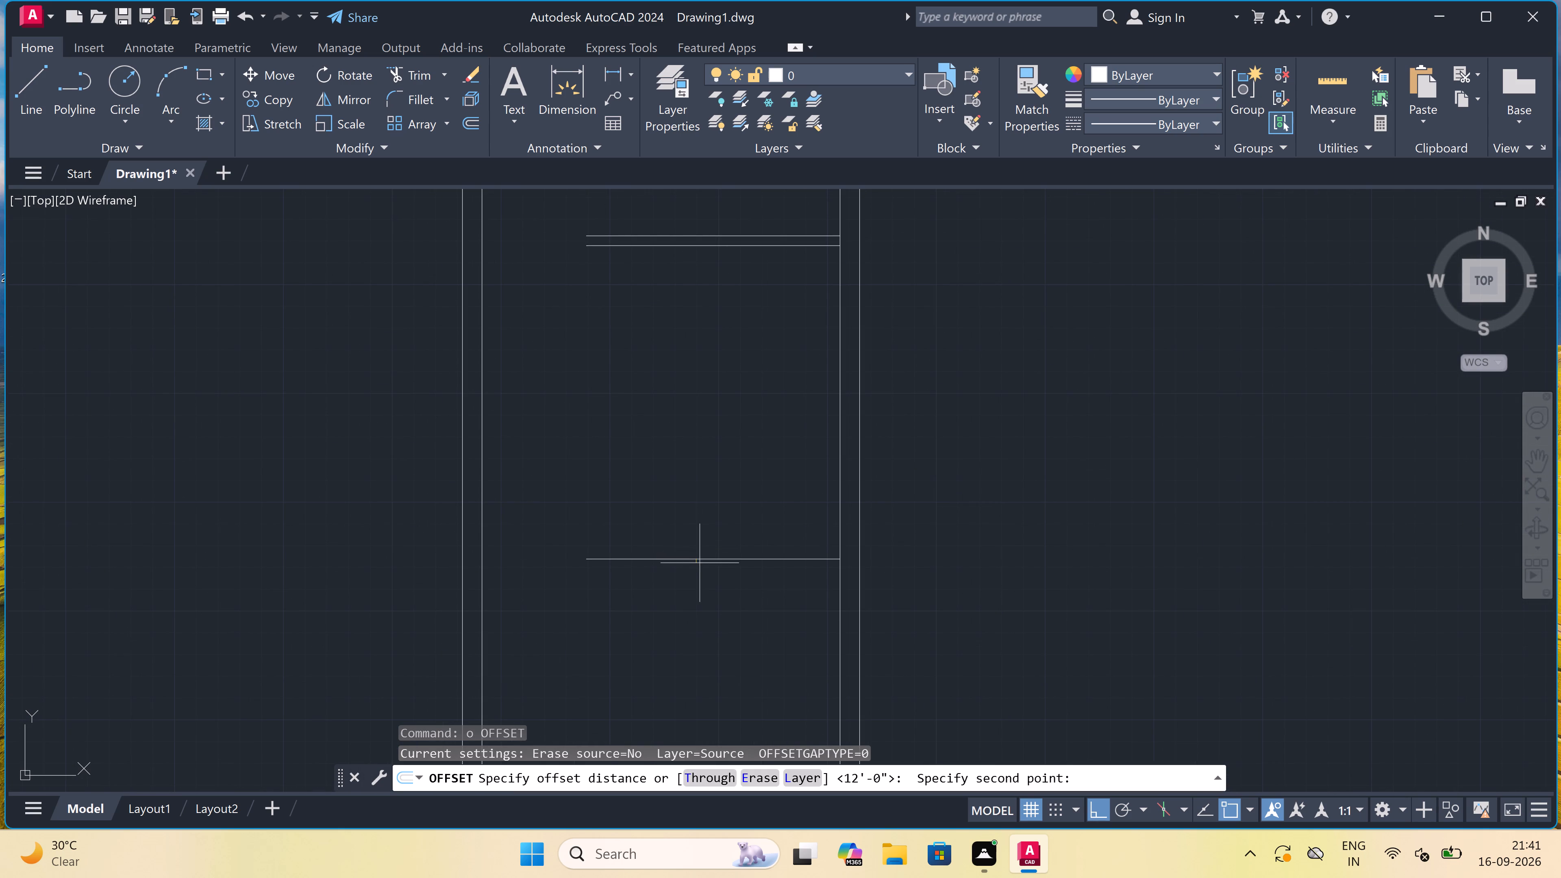
text(4.5")
key(space)
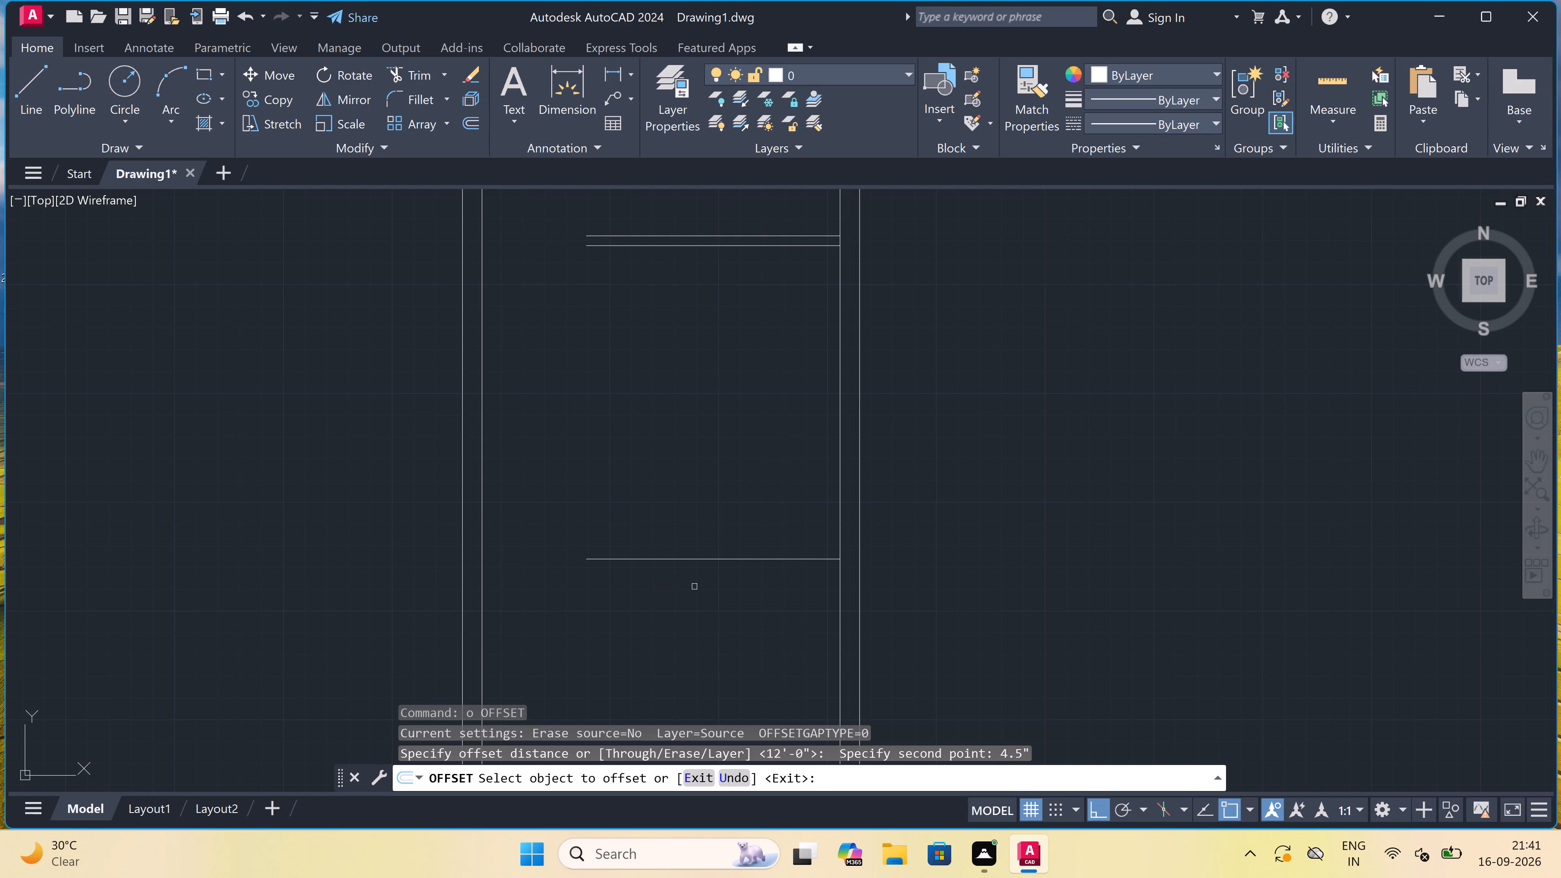
double_click(690, 561)
click(689, 569)
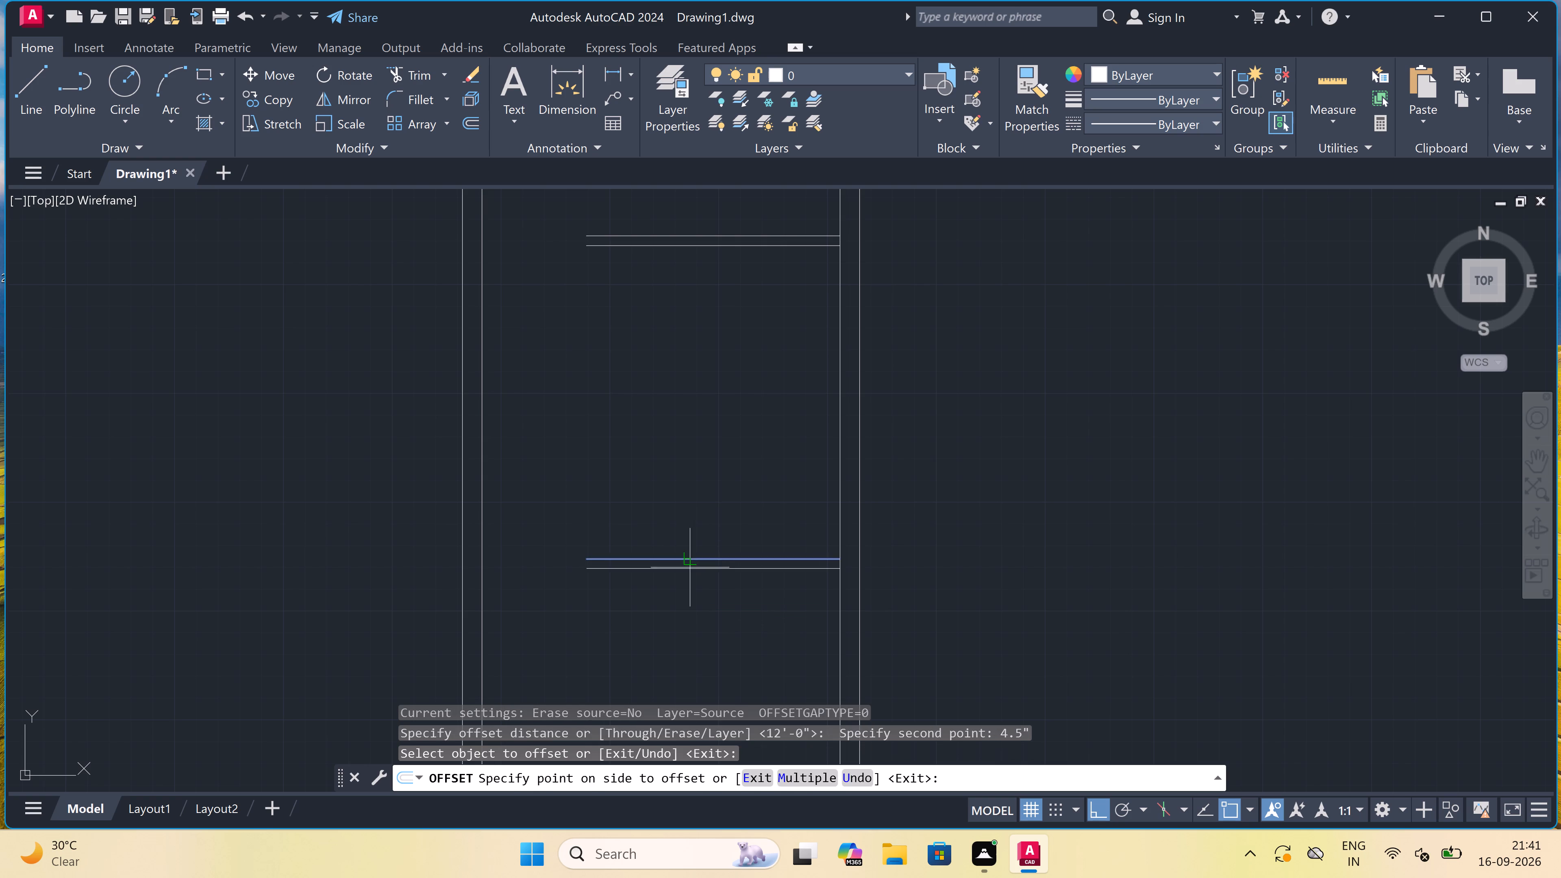
scroll(689, 566, down, 4)
scroll(688, 575, up, 4)
key(Escape)
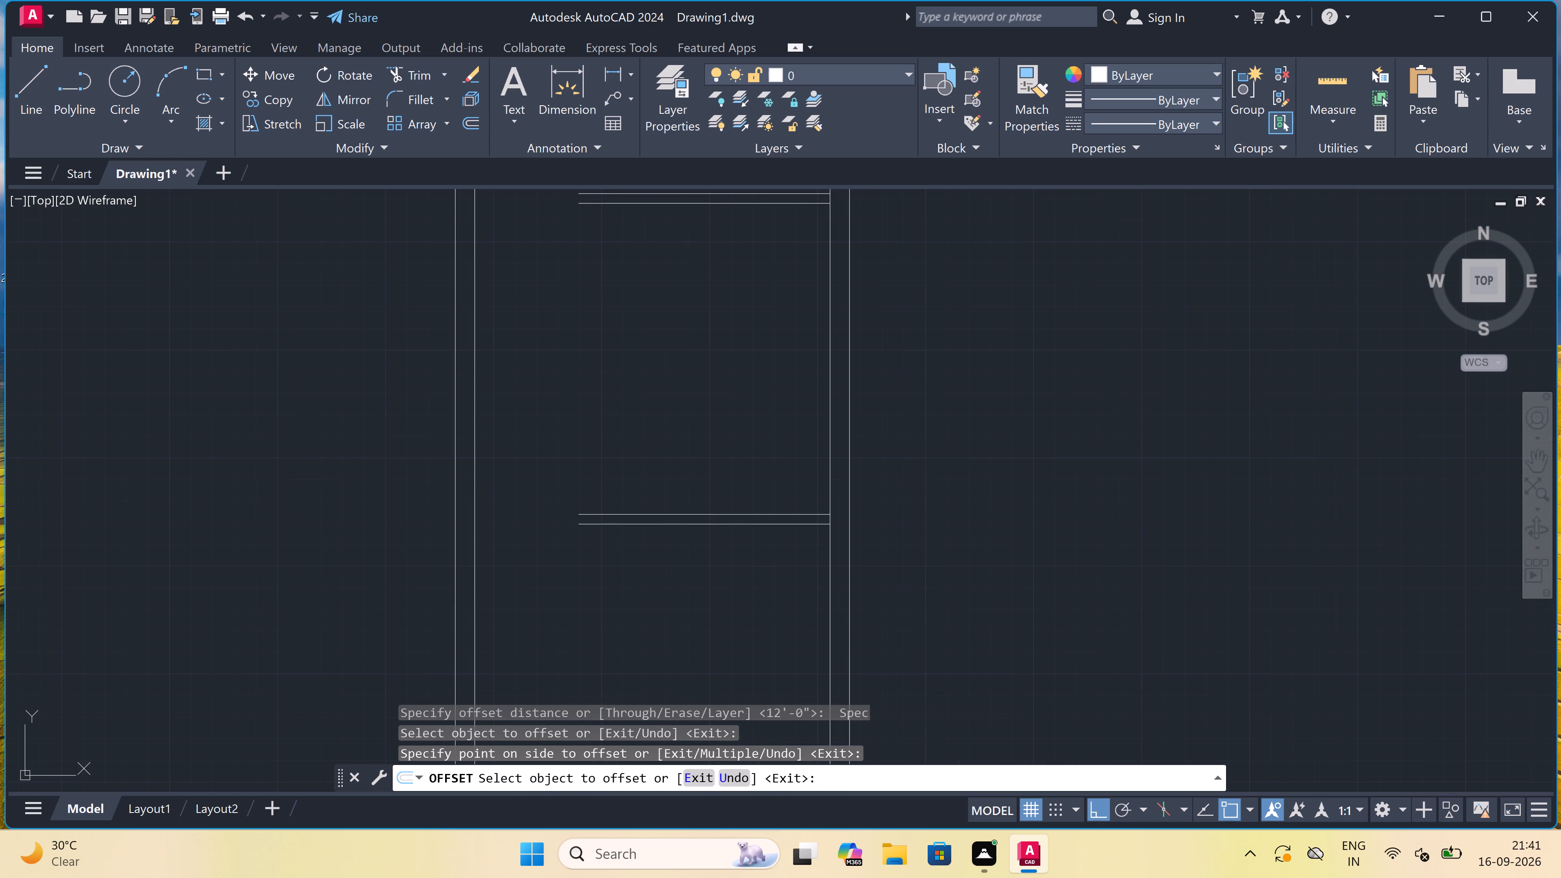
Offset the lower line of the lowest partition 6'8" downward to place another horizontal partition line.
key(space)
click(681, 525)
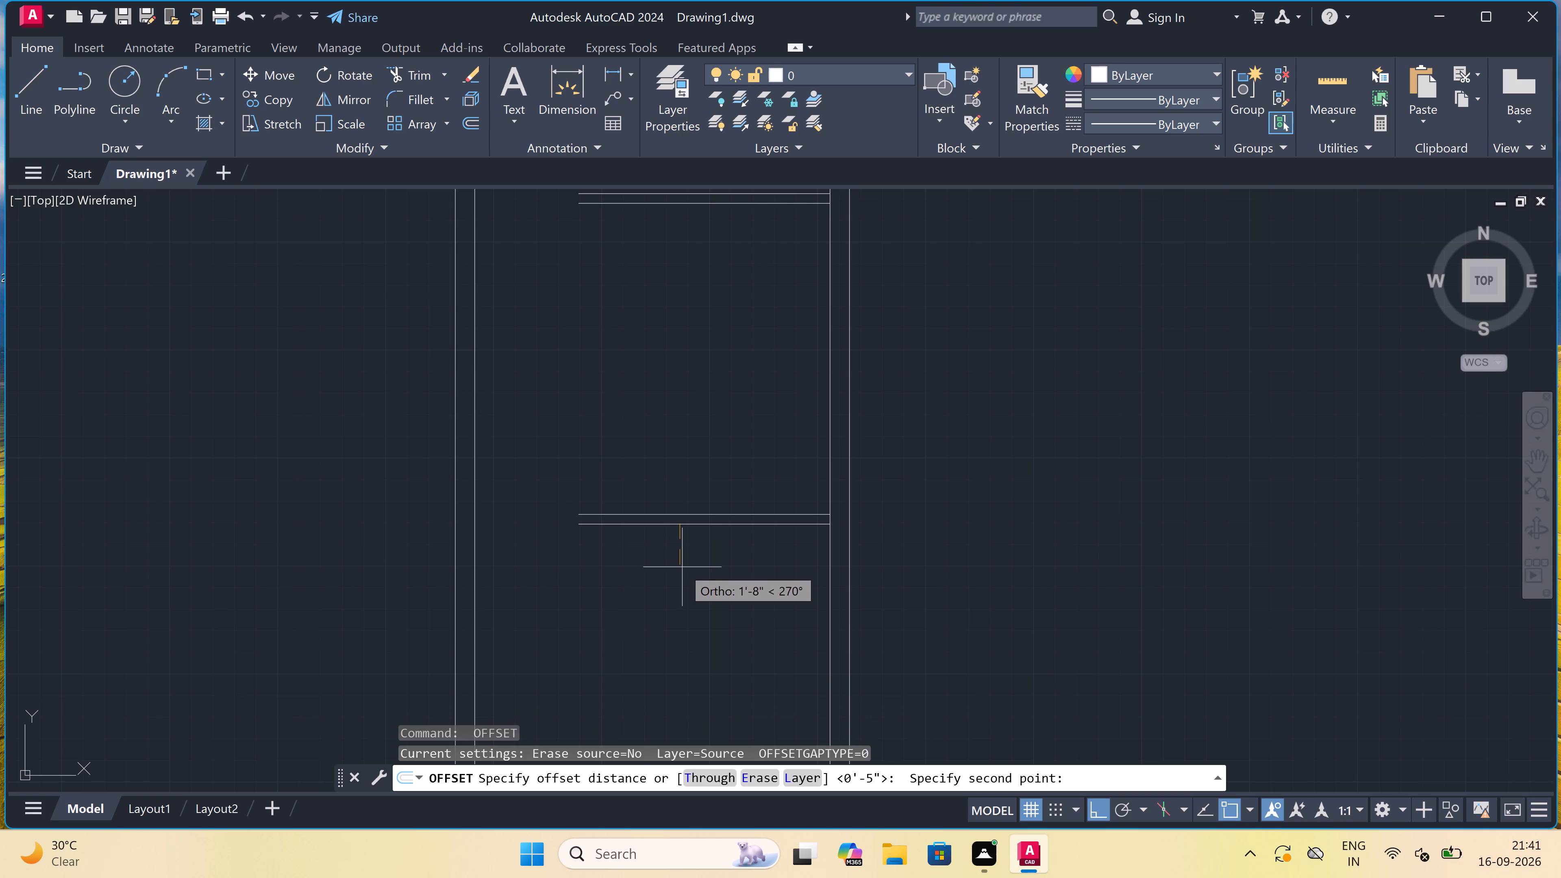
text(6')
text(8")
key(space)
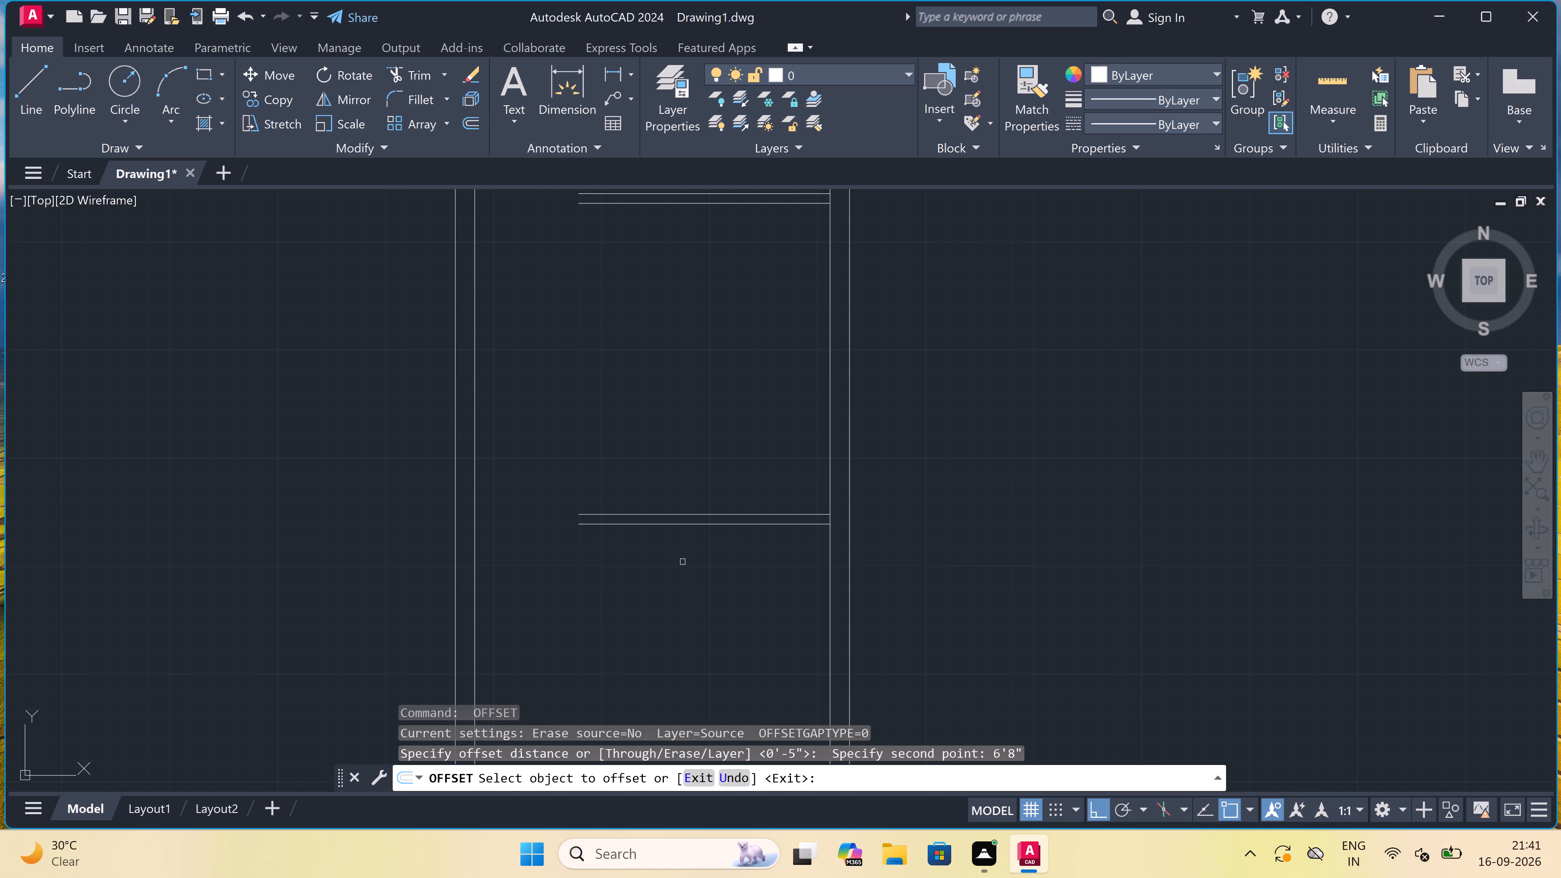
click(682, 524)
click(676, 546)
scroll(676, 548, down, 4)
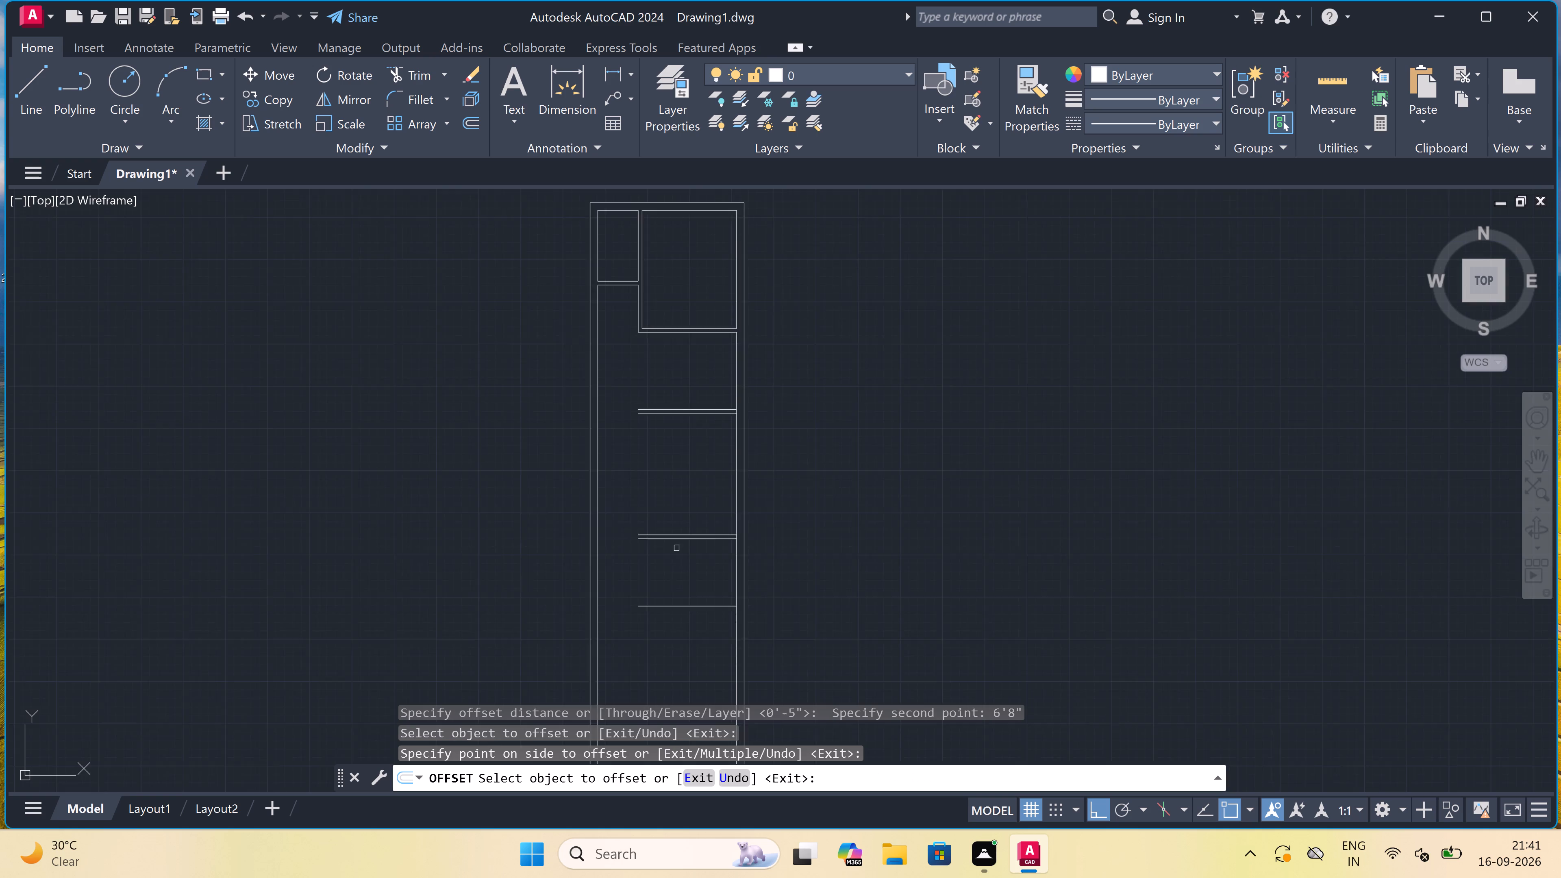
scroll(678, 563, up, 4)
key(Escape)
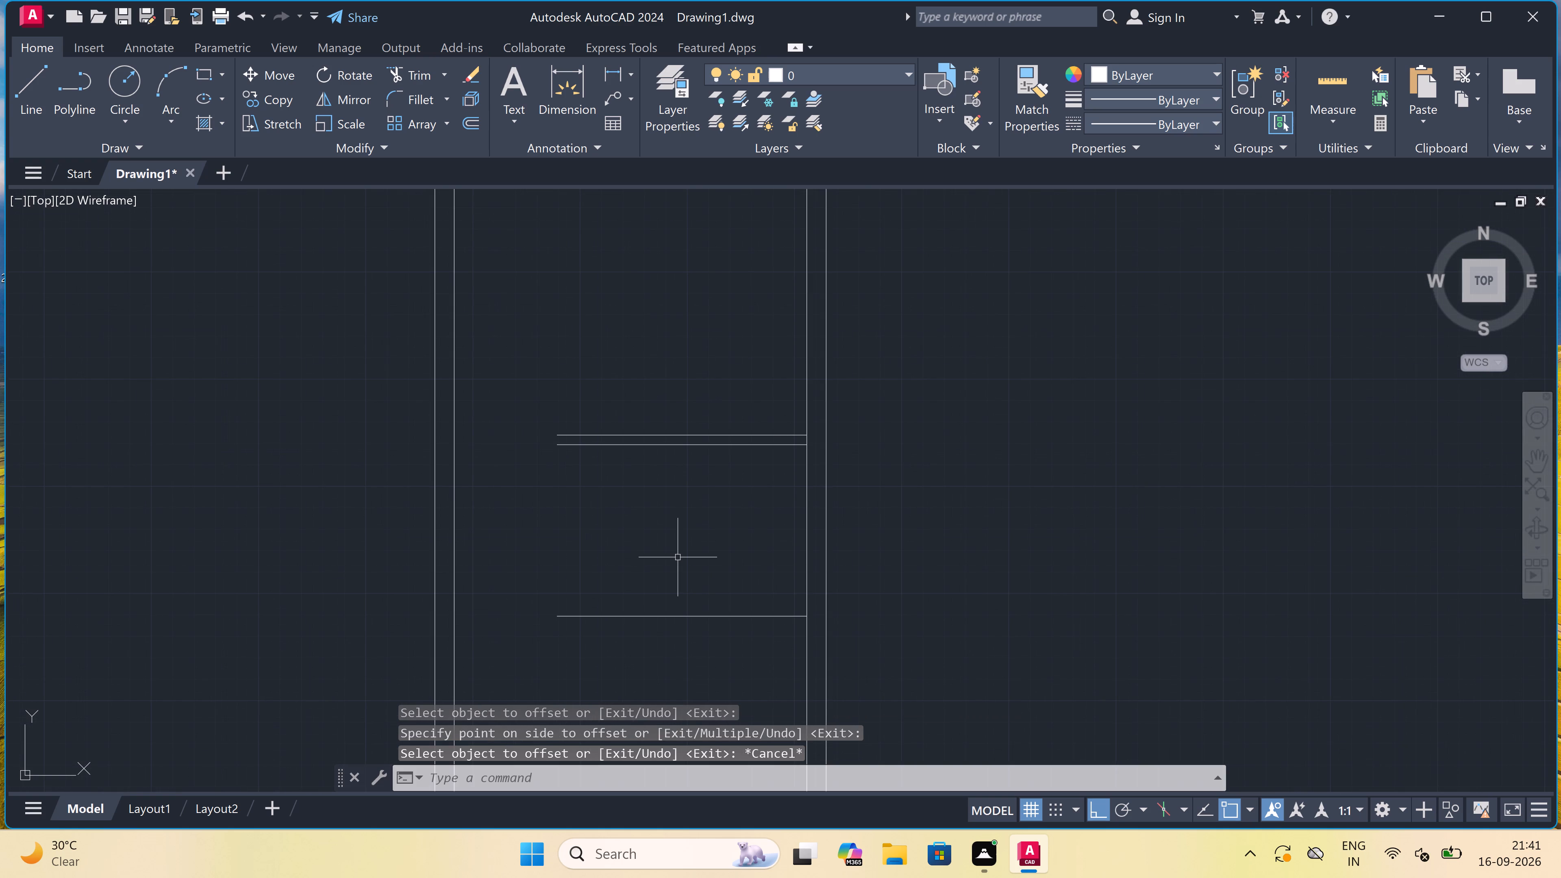
scroll(680, 557, down, 2)
scroll(682, 568, up, 2)
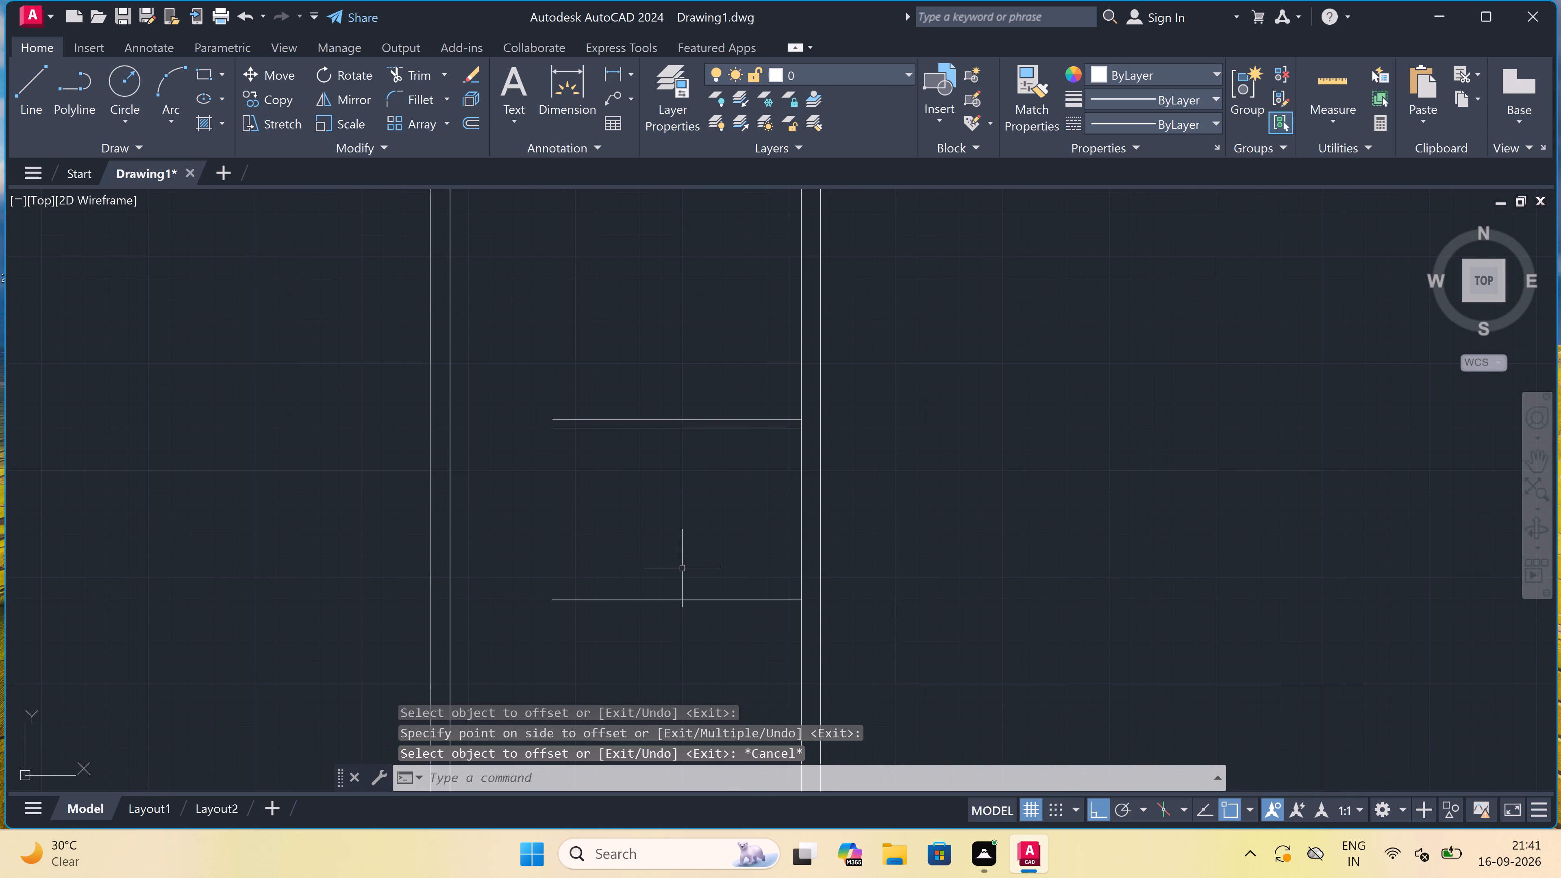
Offset the lowest horizontal partition line 9" downward to form the second line of that wall.
key(space)
click(683, 596)
drag(683, 597, 686, 616)
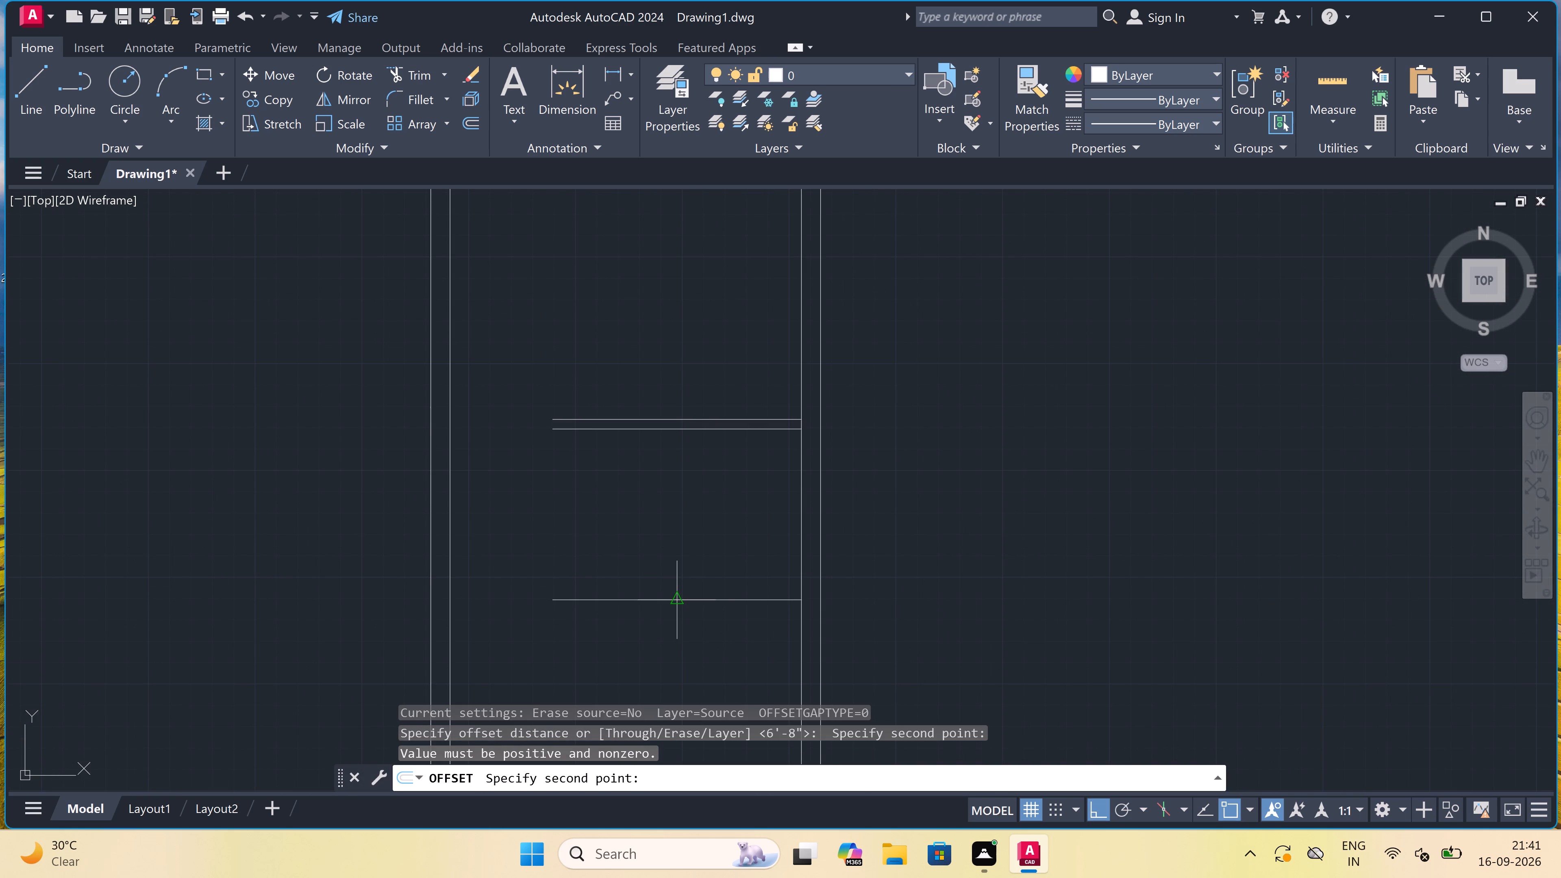
drag(679, 598, 680, 603)
text(9")
key(space)
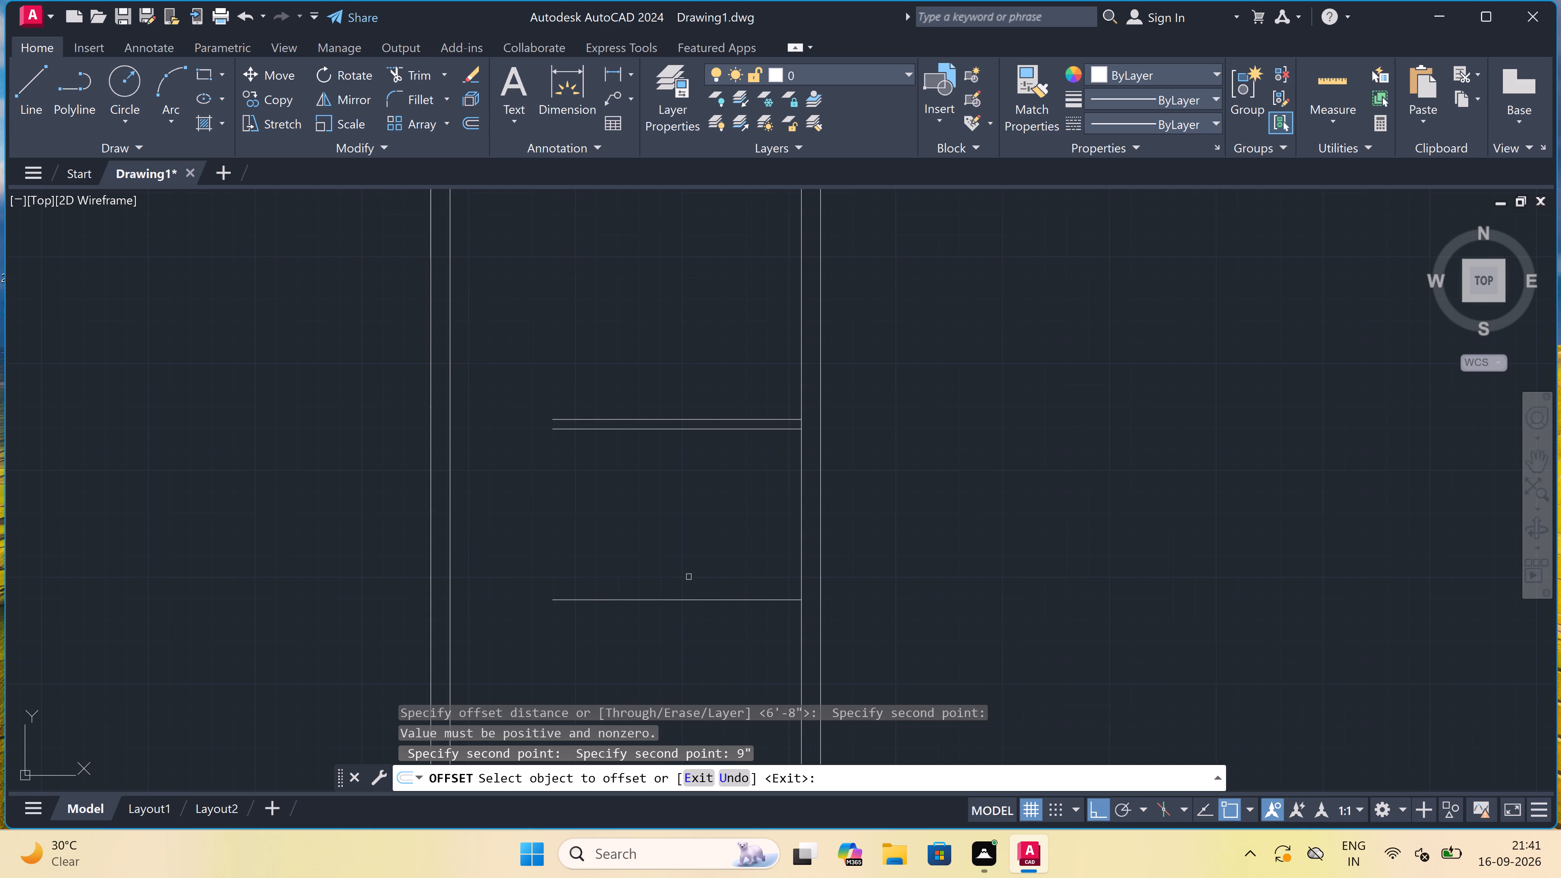
click(679, 601)
click(678, 613)
key(Escape)
Extend both lines of the three lower horizontal walls to the inner face of the left outer wall.
scroll(678, 607, down, 1)
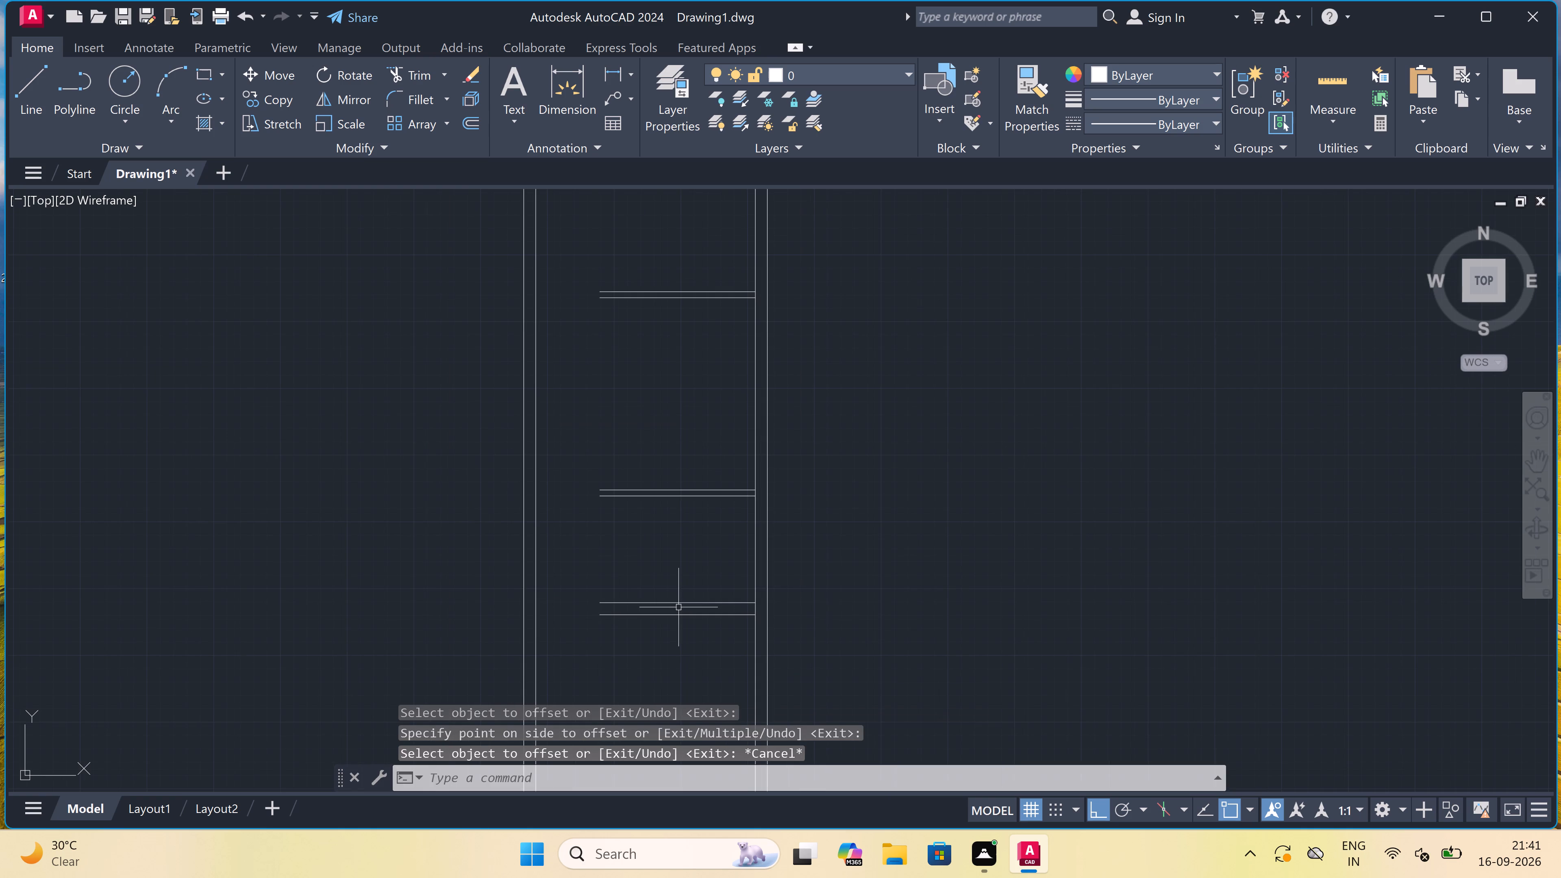
text(ex)
key(space)
scroll(678, 607, down, 1)
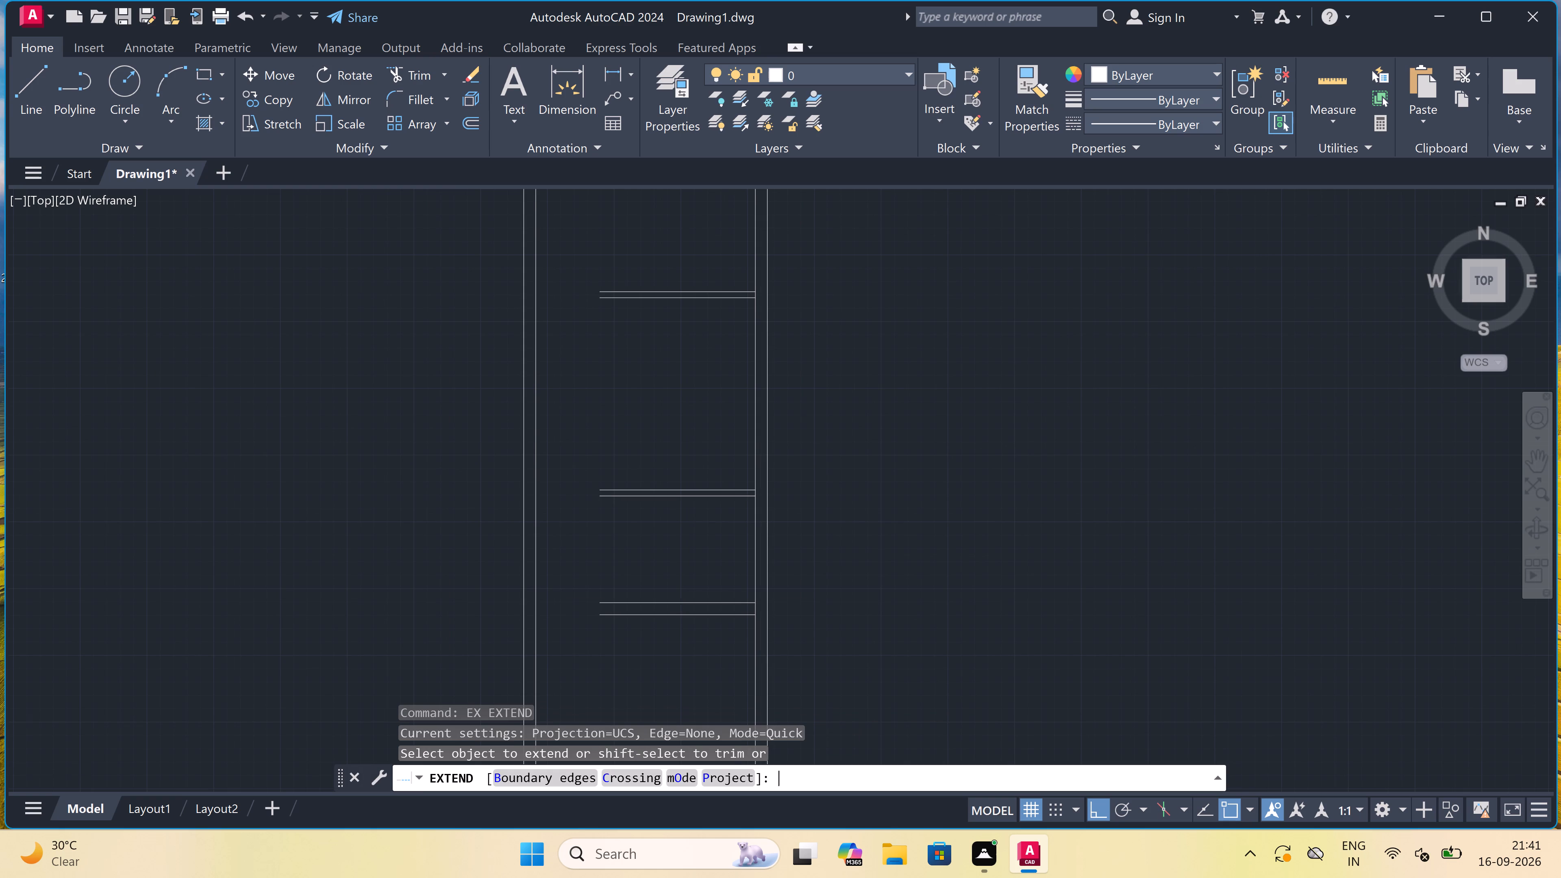
drag(671, 658, 671, 653)
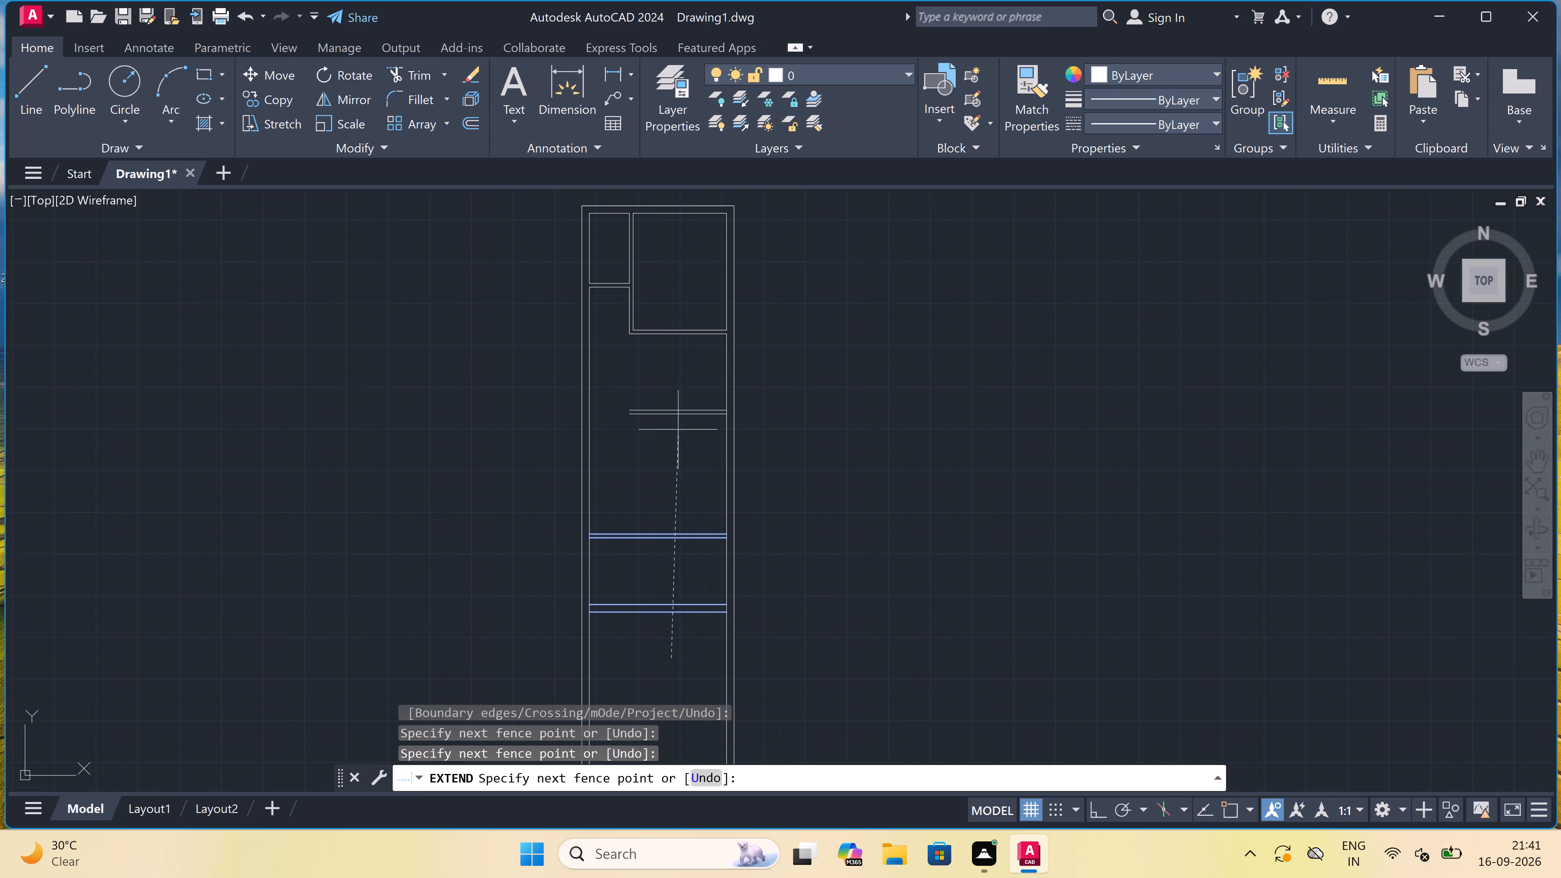
click(665, 395)
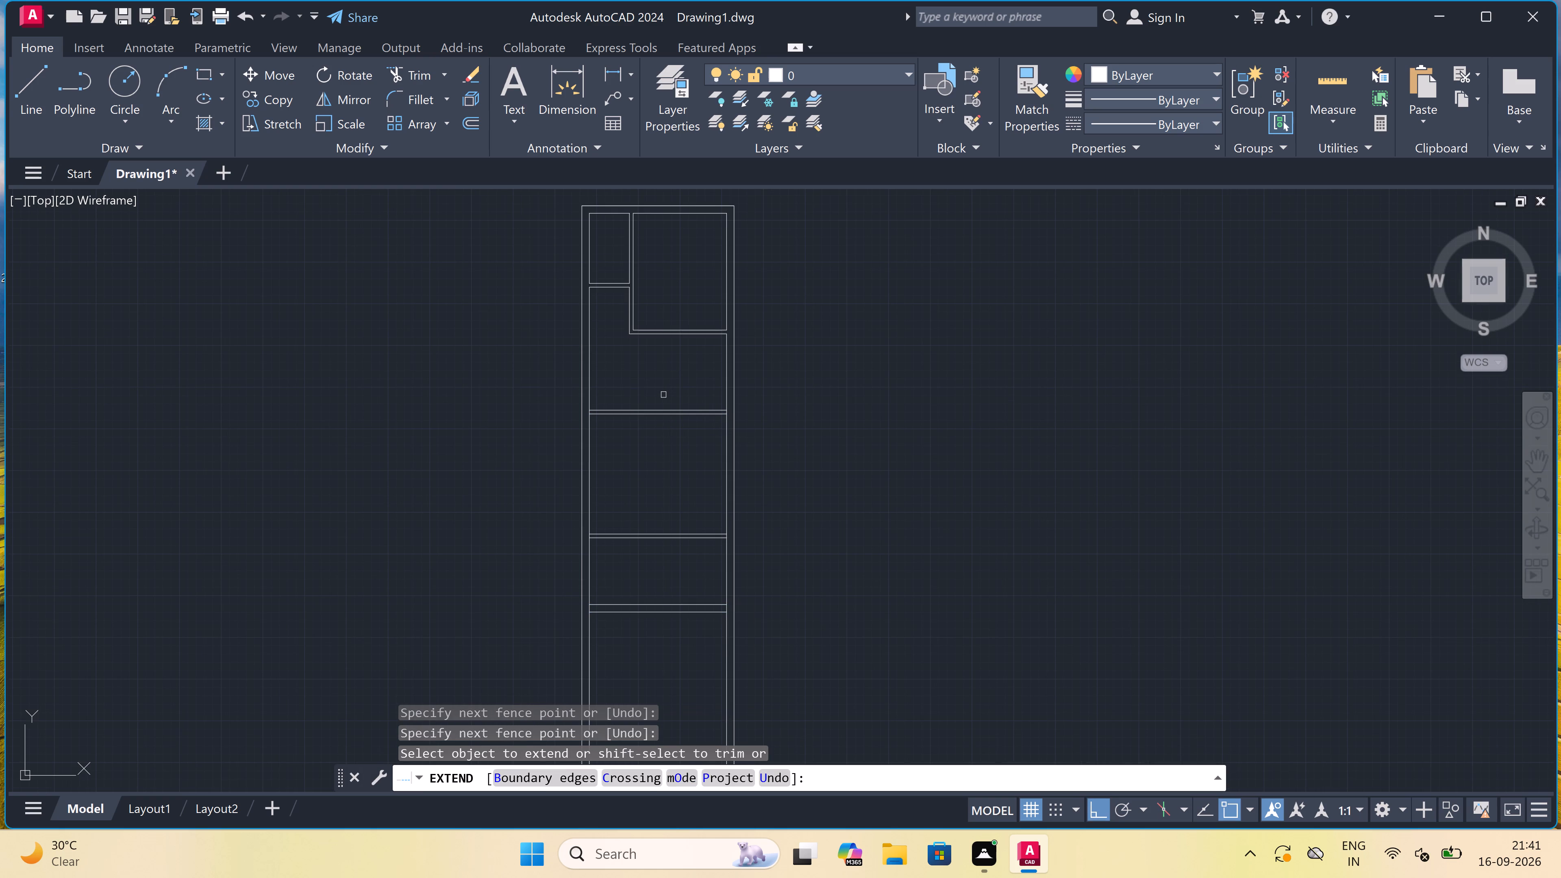
key(Escape)
Draw a door jamb across the upper-right room's lower partition near the outer wall, with a 2" stop leftward from its midpoint and a 3' leaf upward.
scroll(716, 292, up, 1)
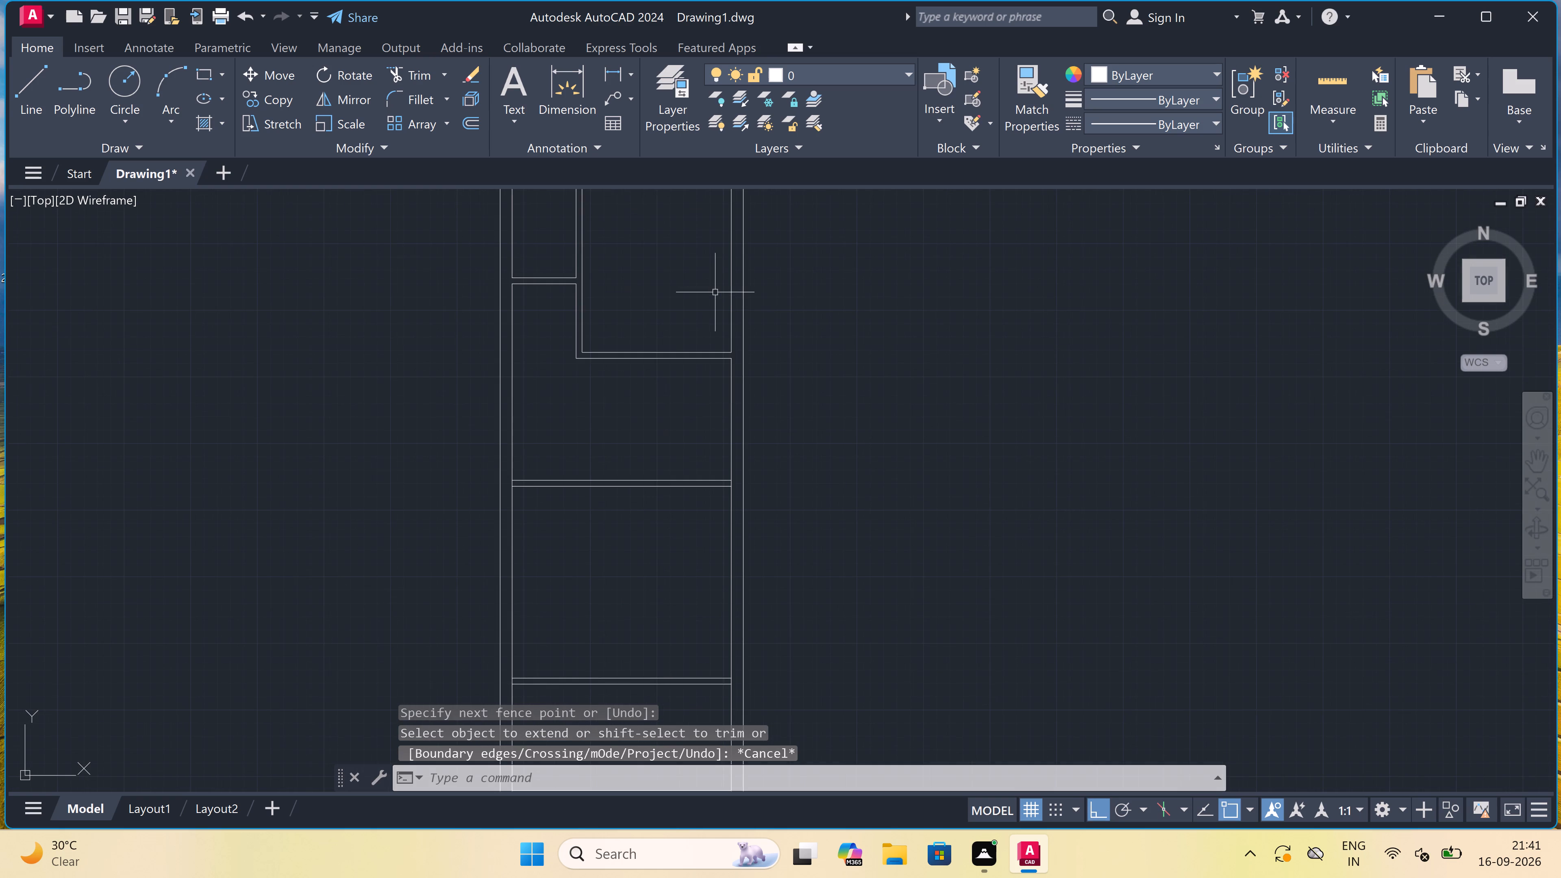
scroll(707, 298, up, 3)
key(l)
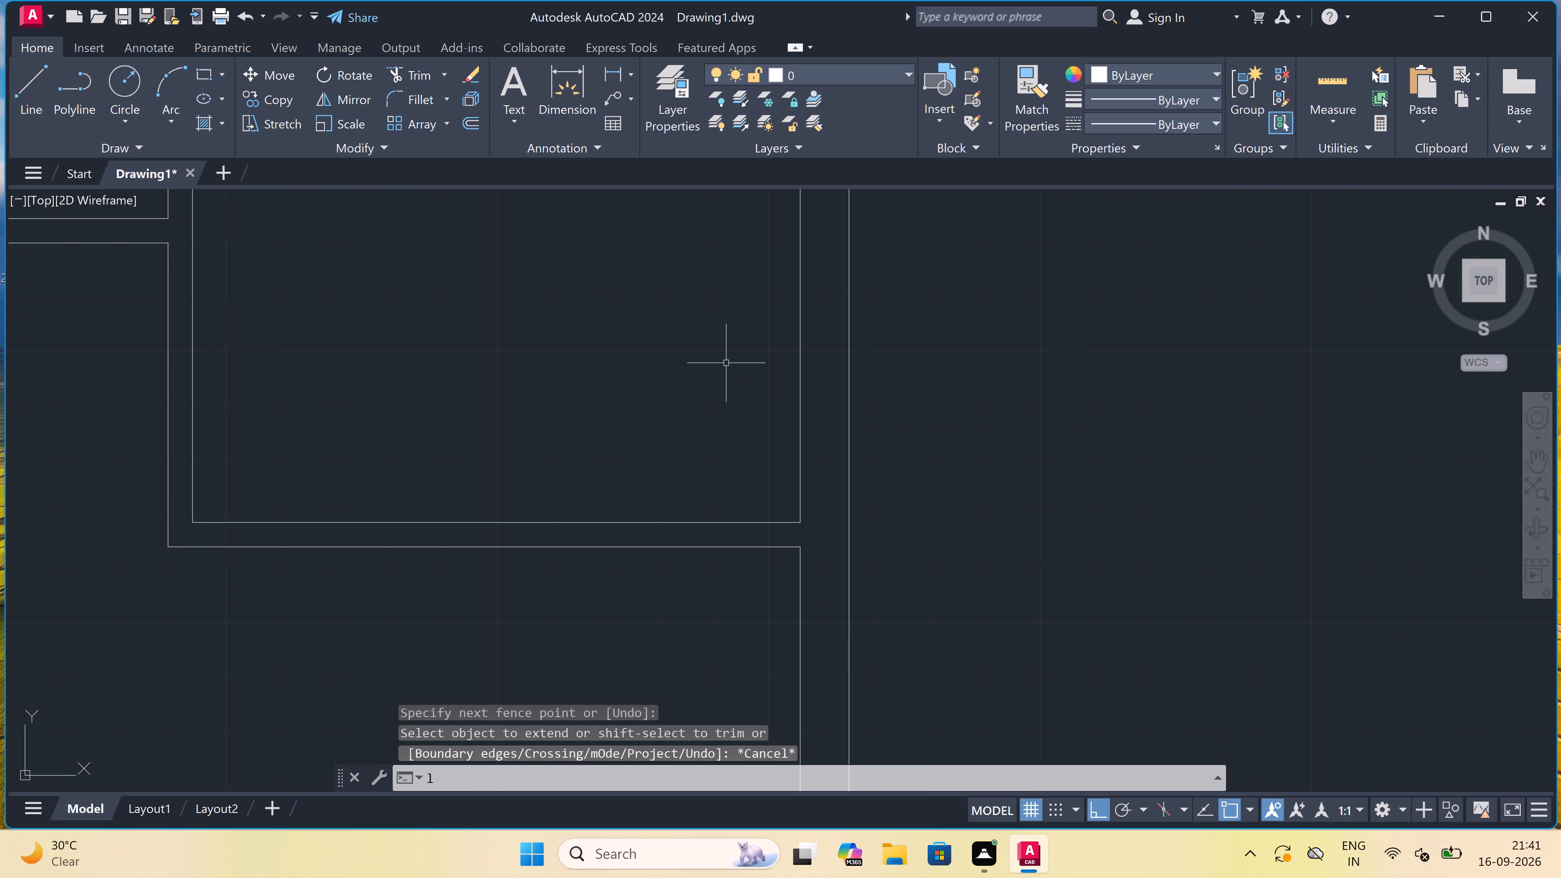
key(space)
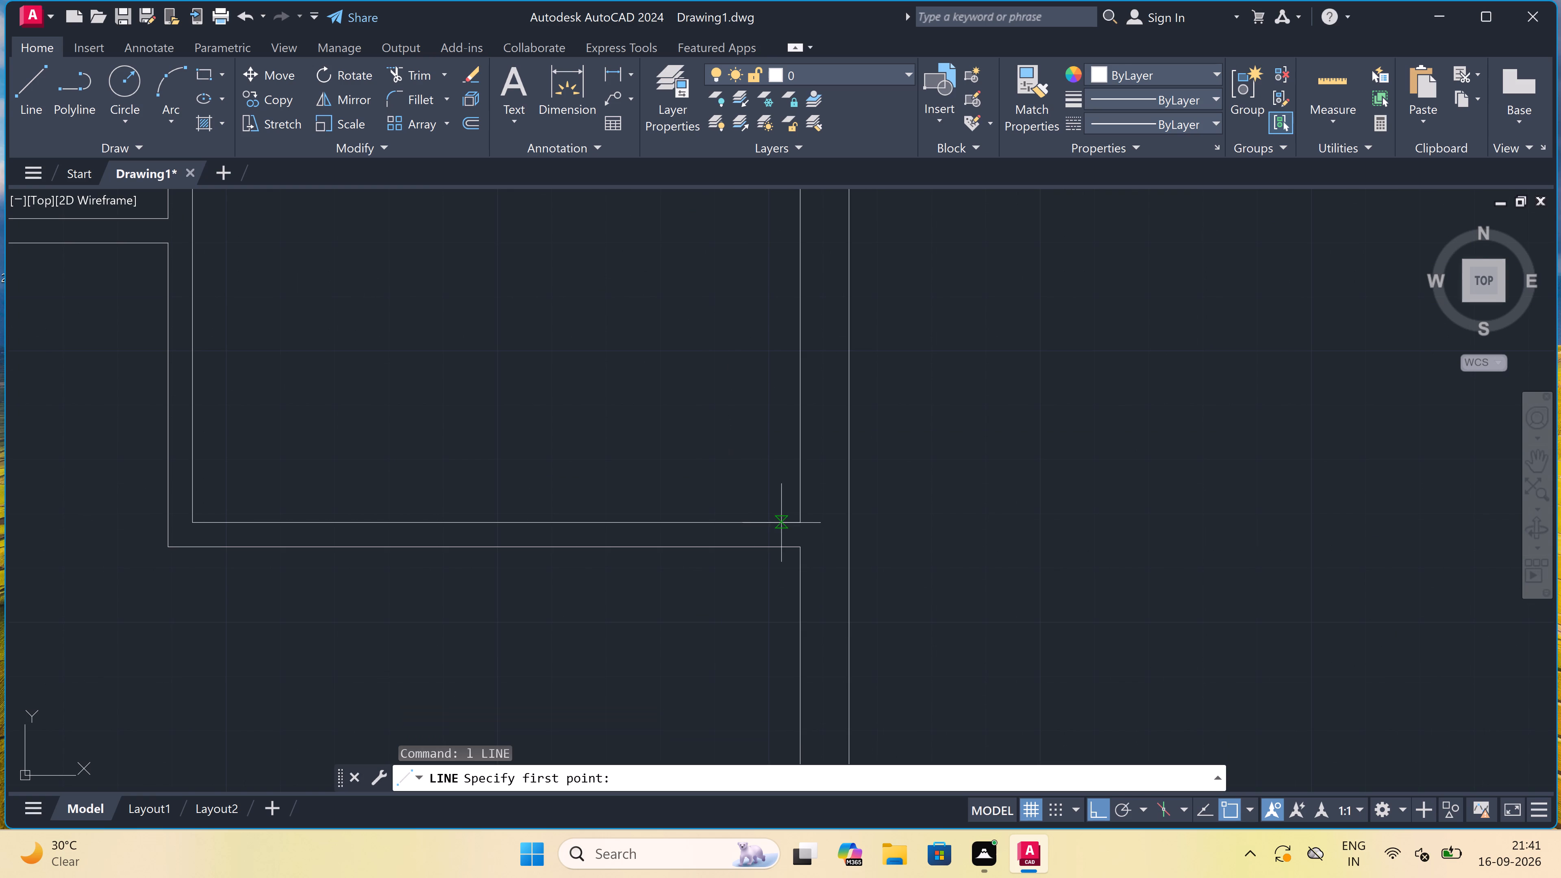
double_click(774, 518)
double_click(772, 543)
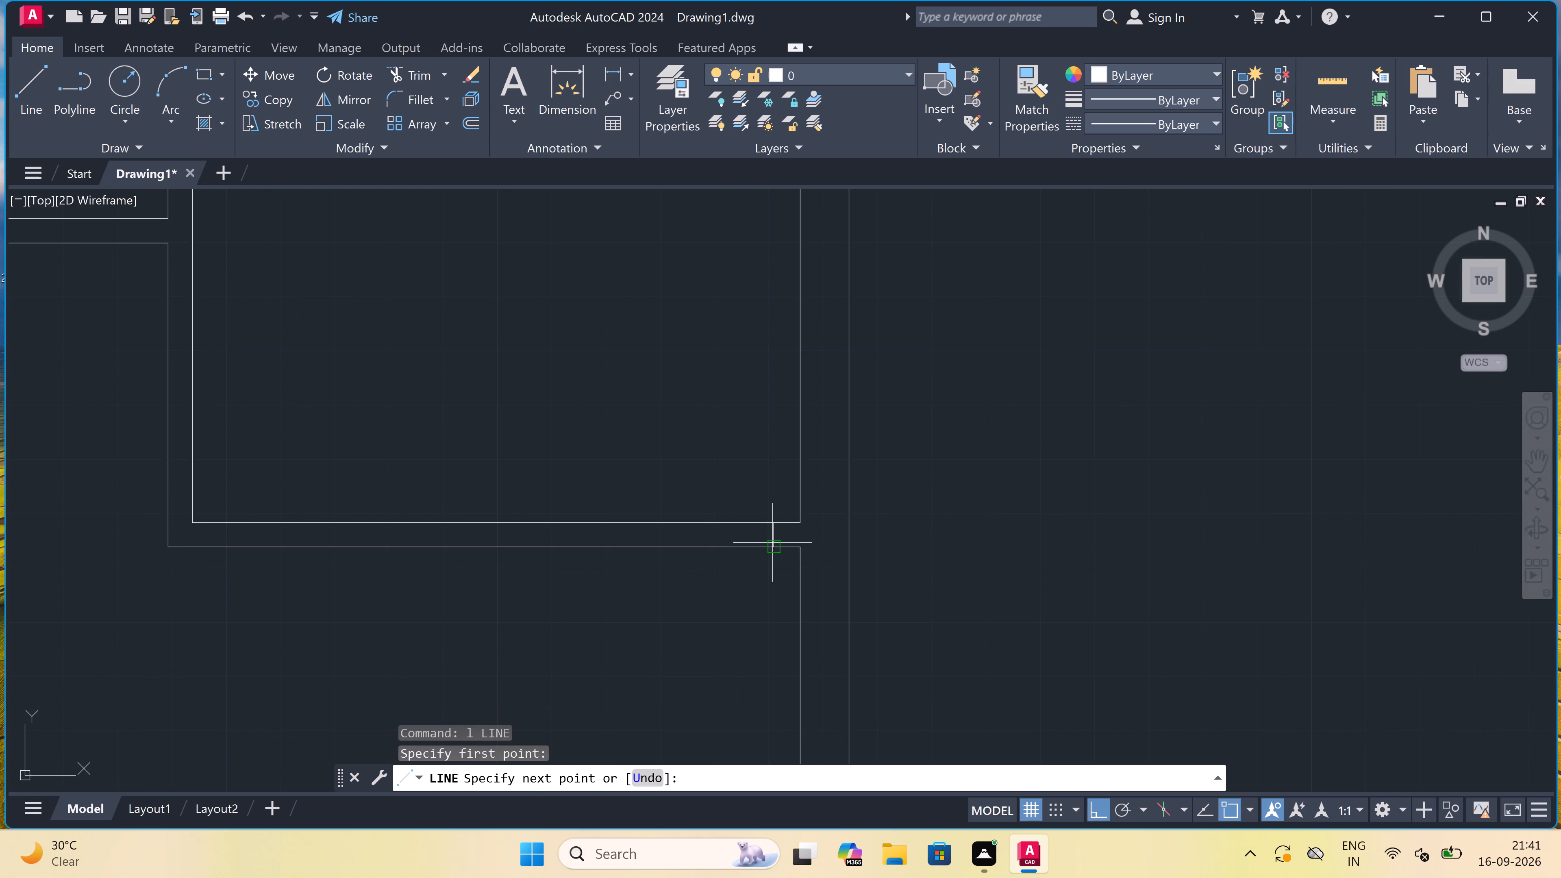
click(771, 529)
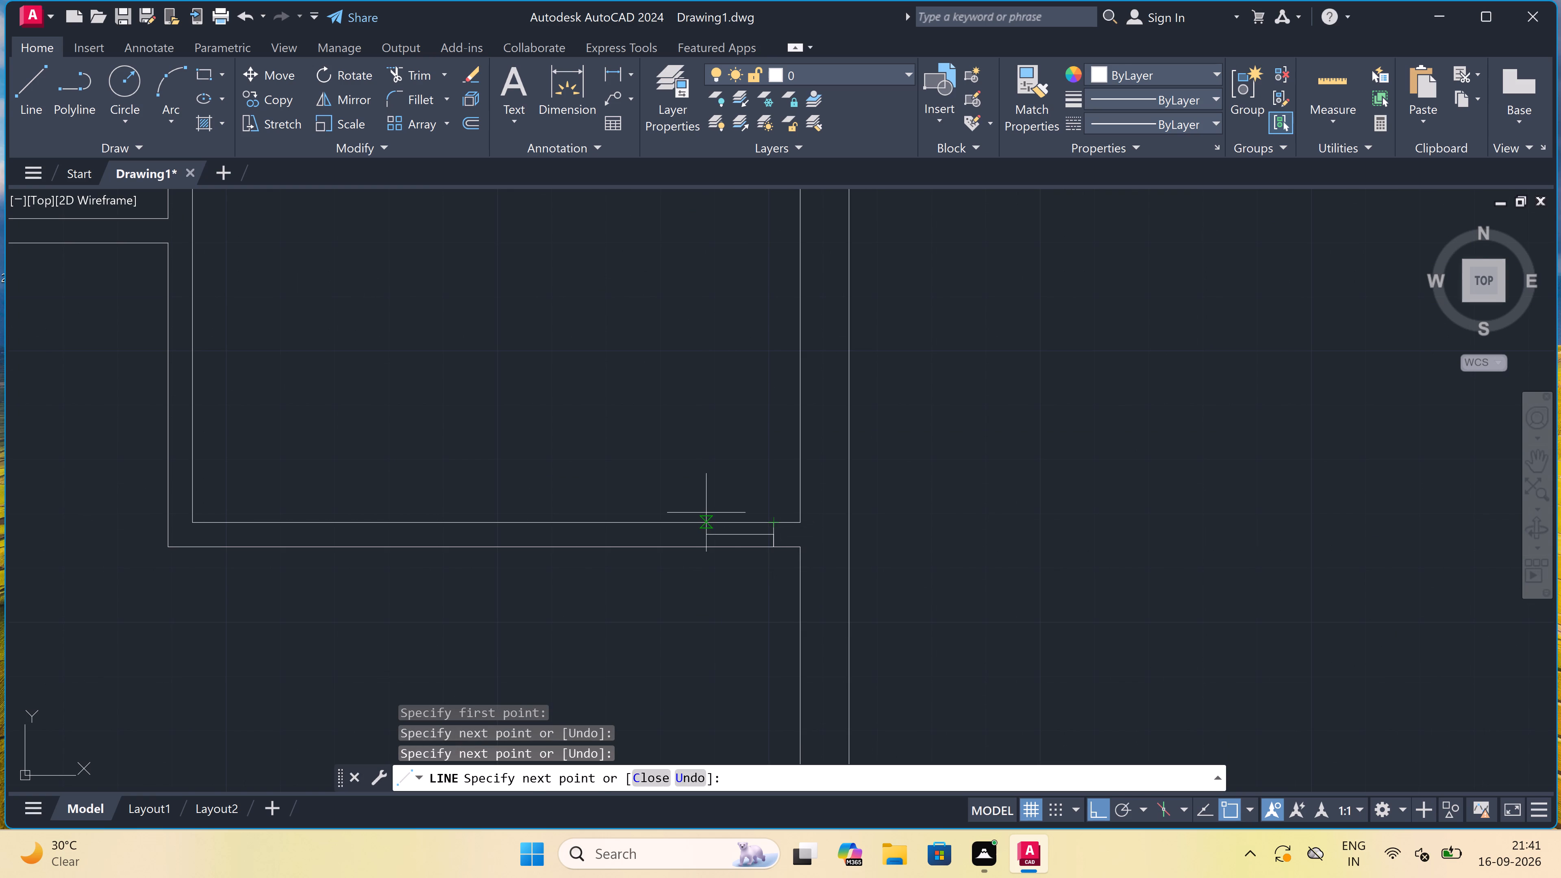
text(2")
key(space)
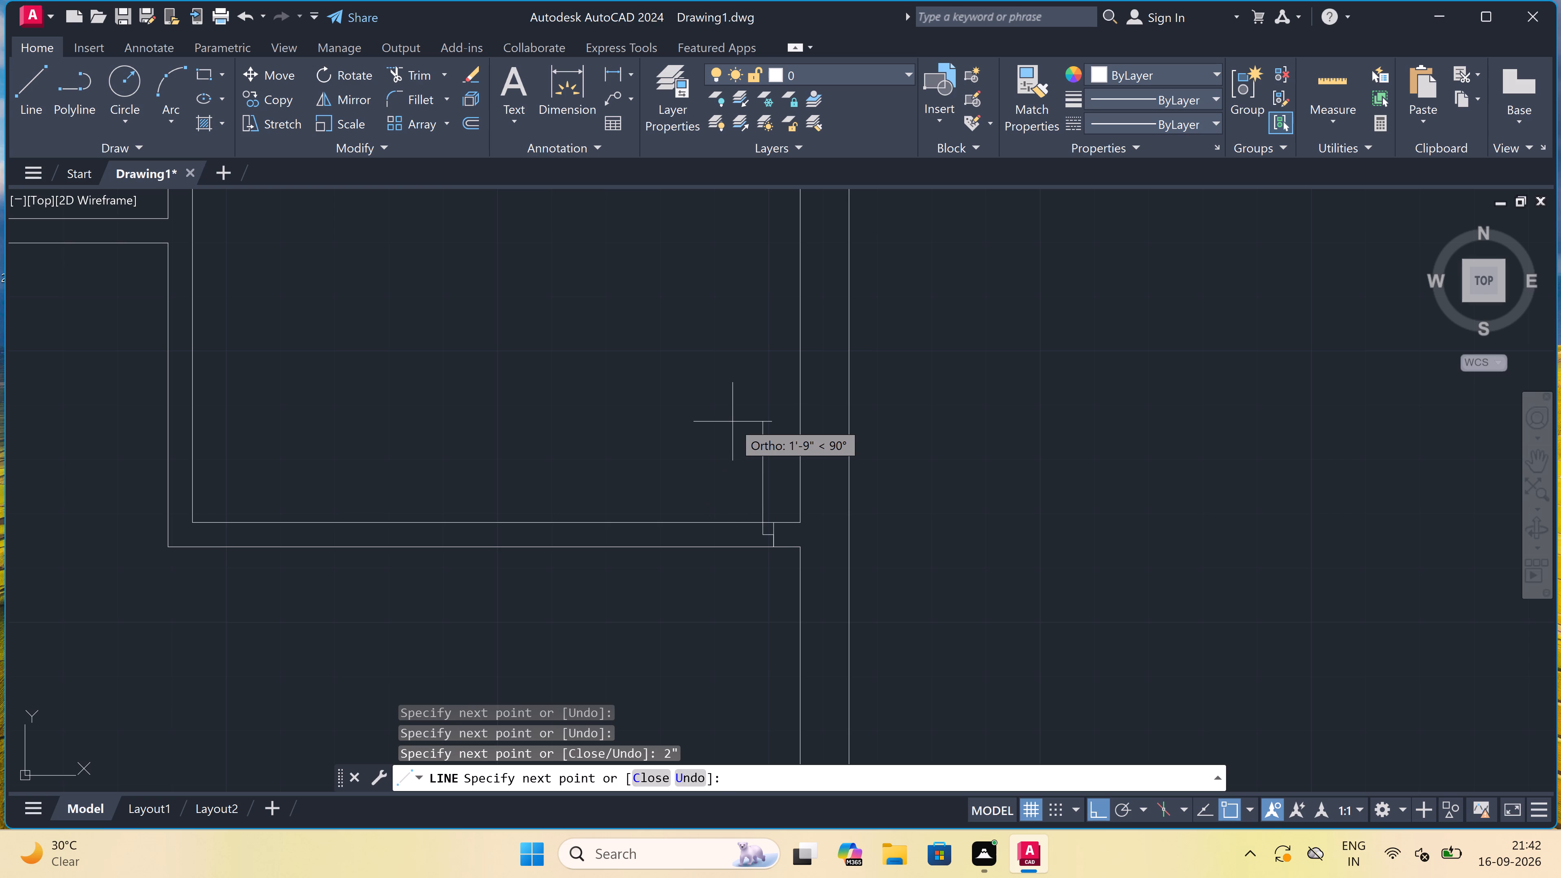
text(3')
key(space)
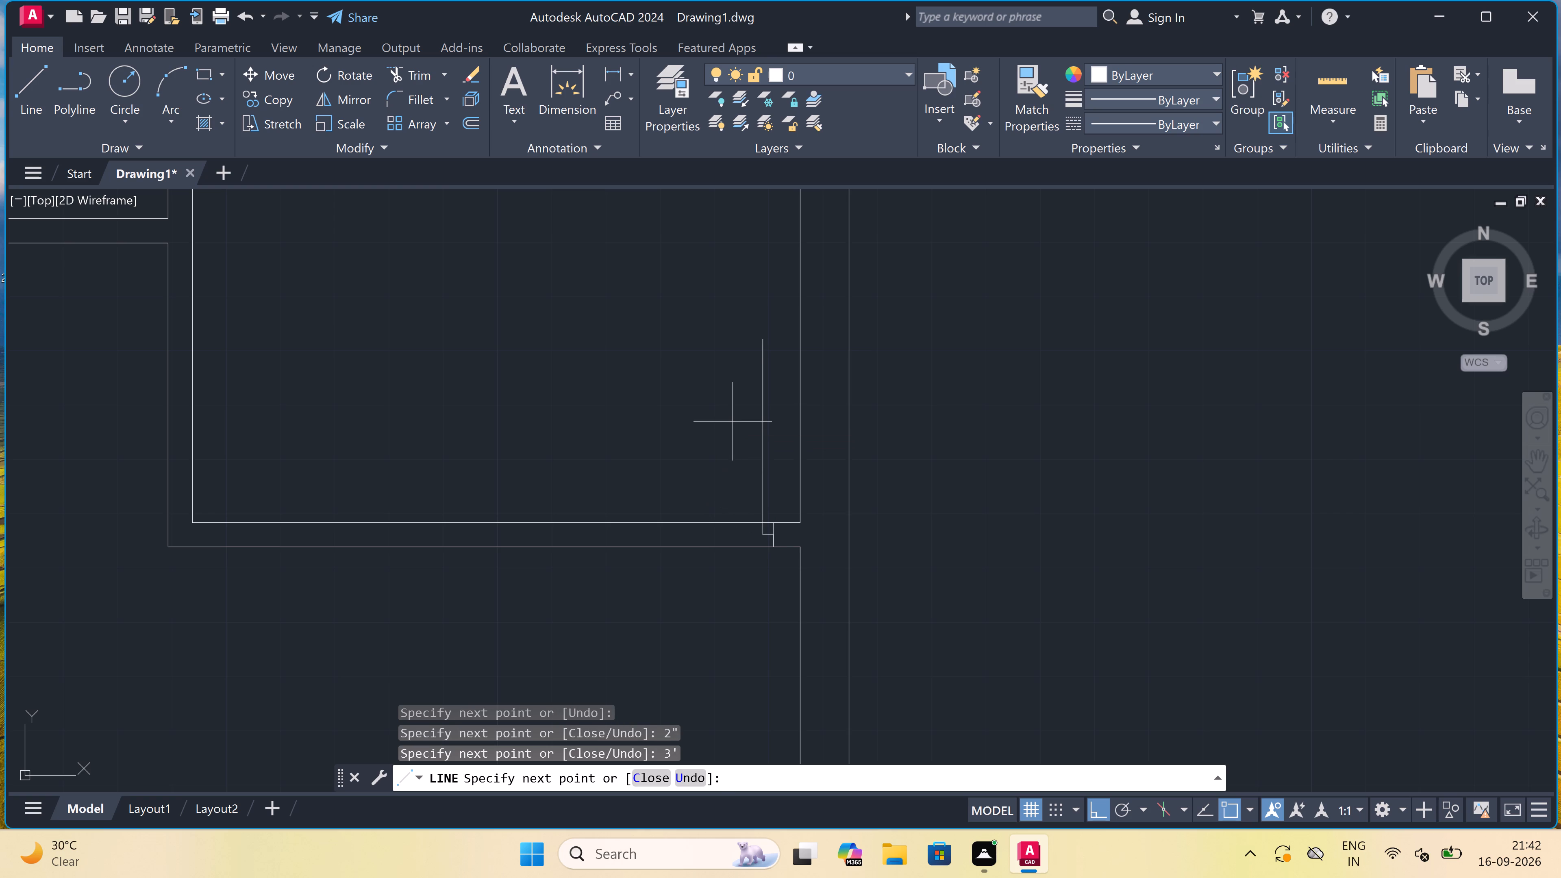
key(Escape)
Draw the opposite door jamb across the same partition, with a 2" stop from its midpoint toward the opening.
key(space)
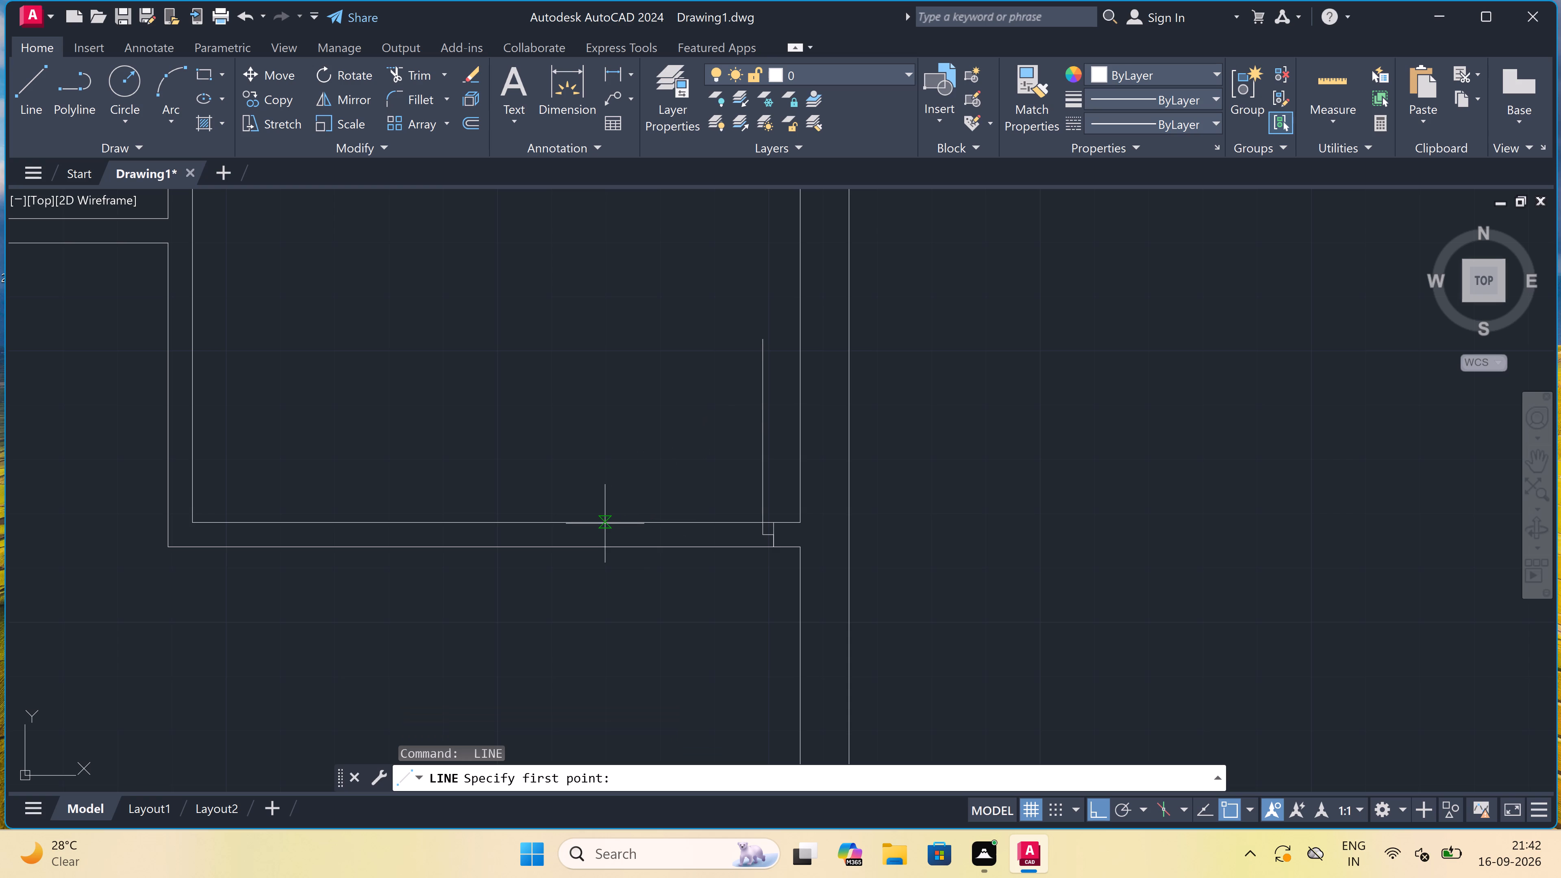
click(572, 522)
click(565, 548)
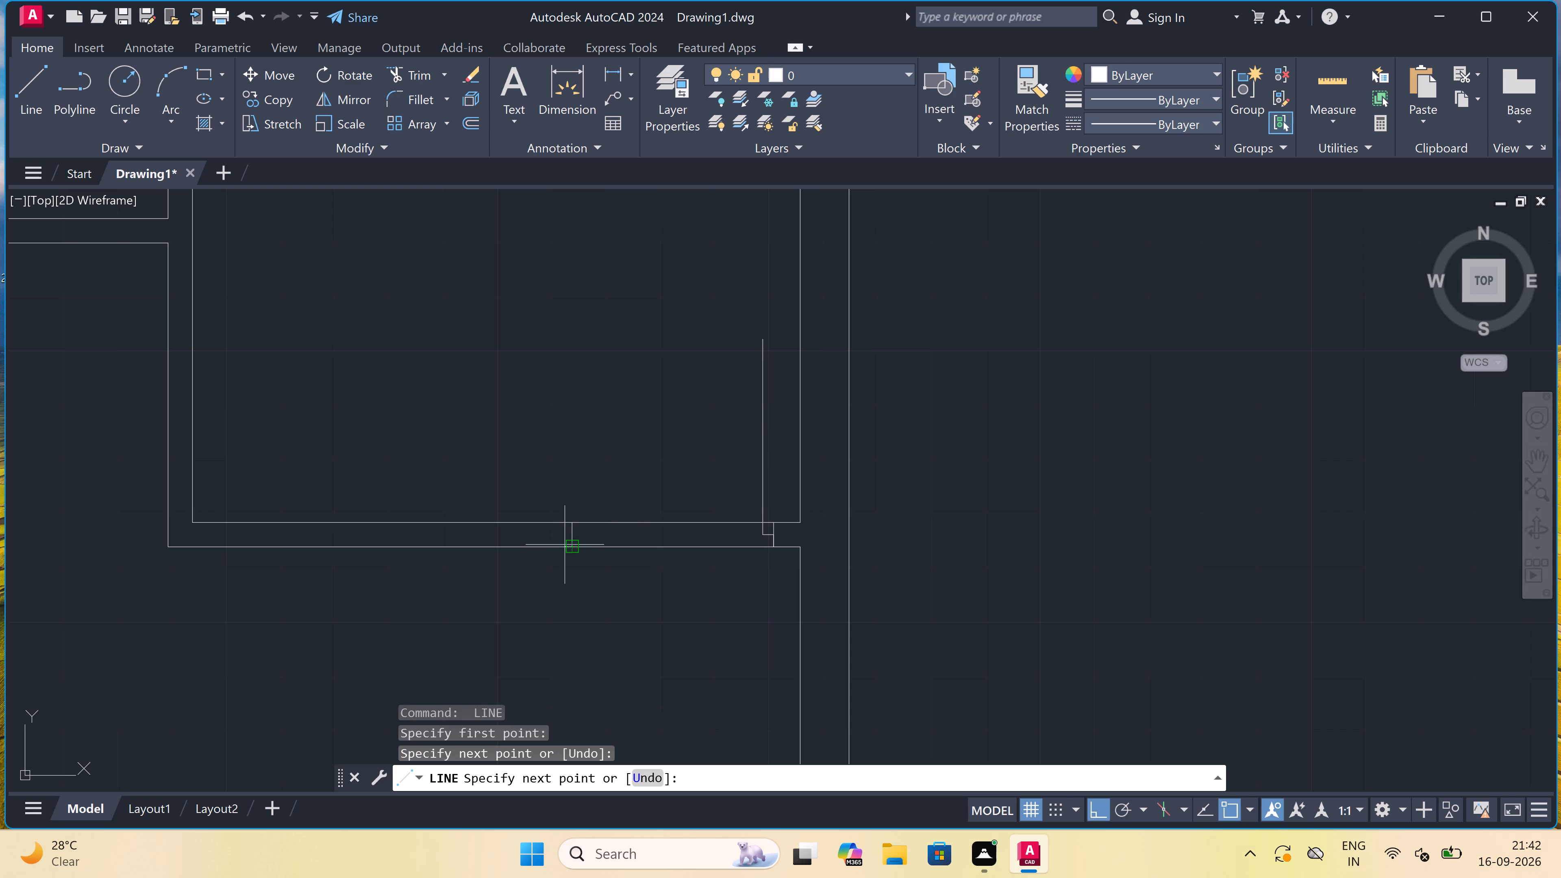
click(570, 533)
text(2")
key(space)
key(Escape)
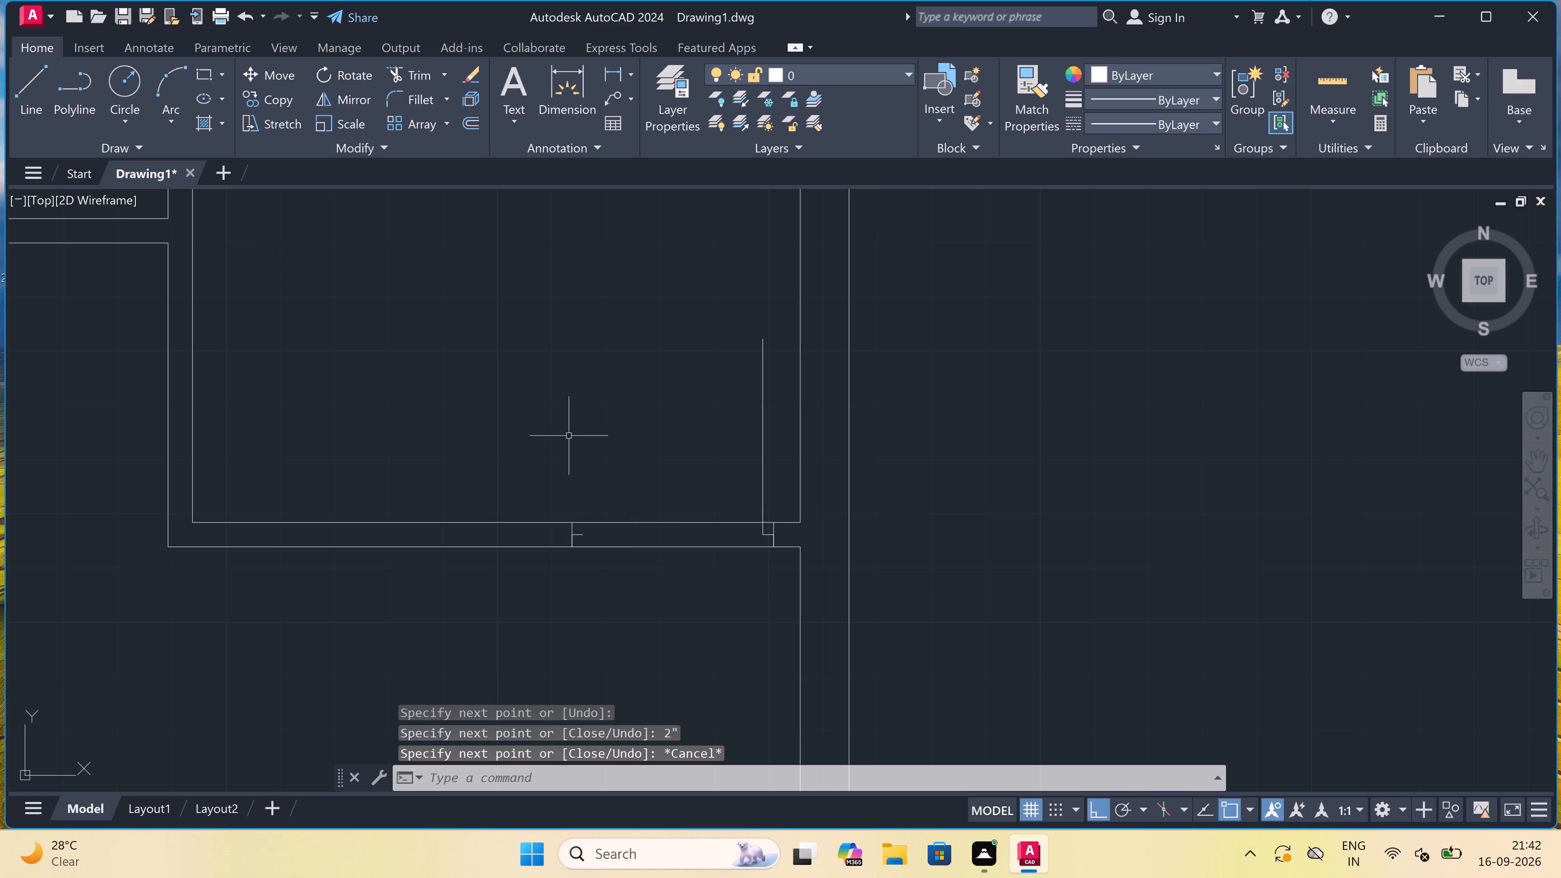
Draw the door swing as a Start, End, Direction arc from the leaf's top end to the opposite jamb's stop.
click(171, 110)
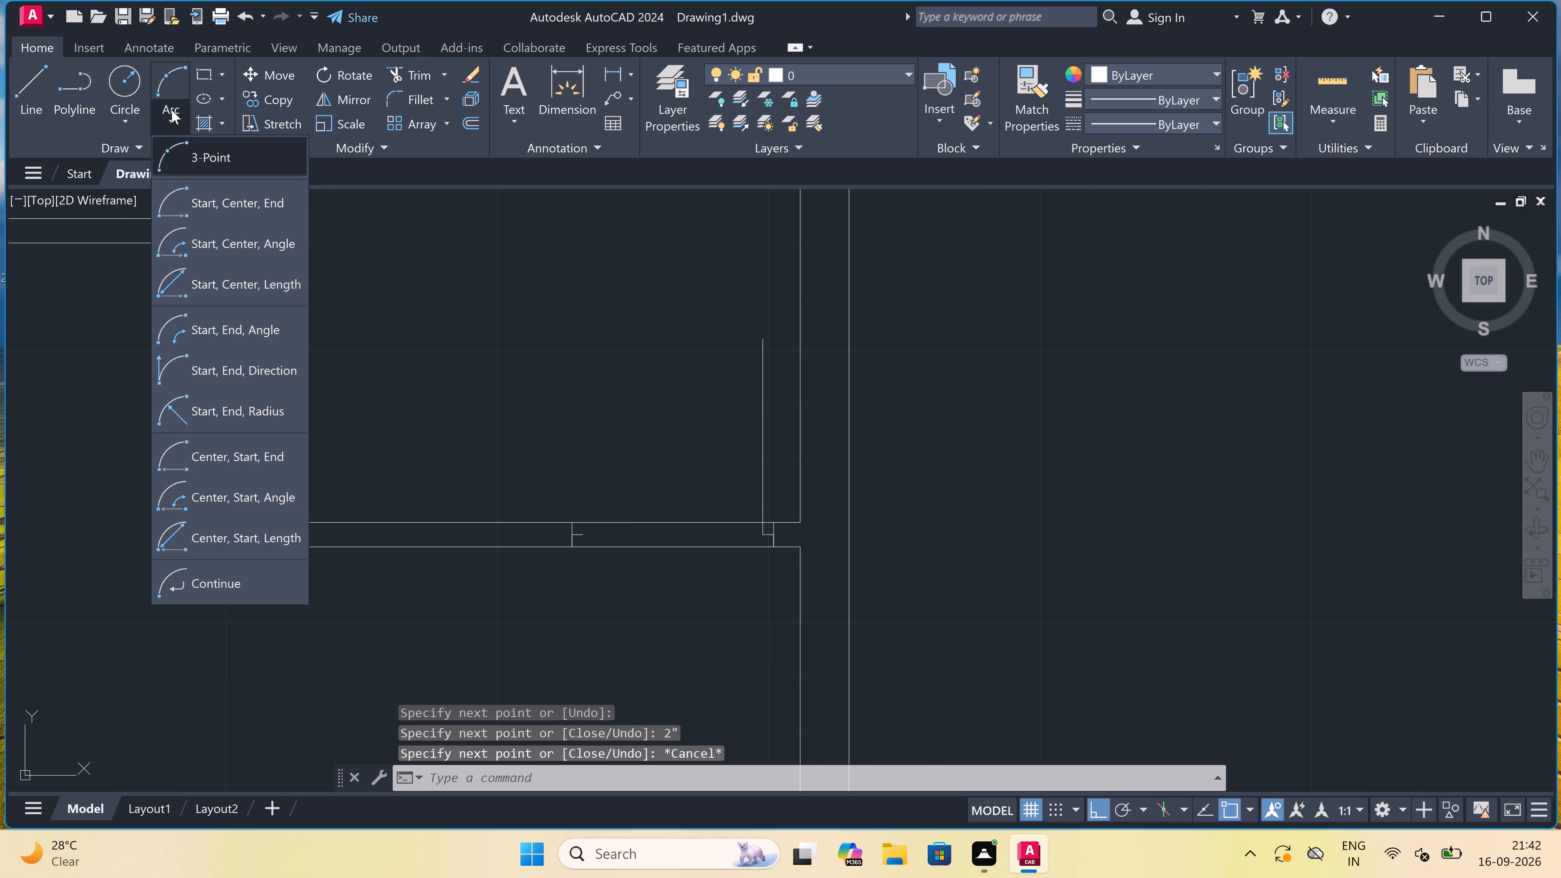
click(239, 369)
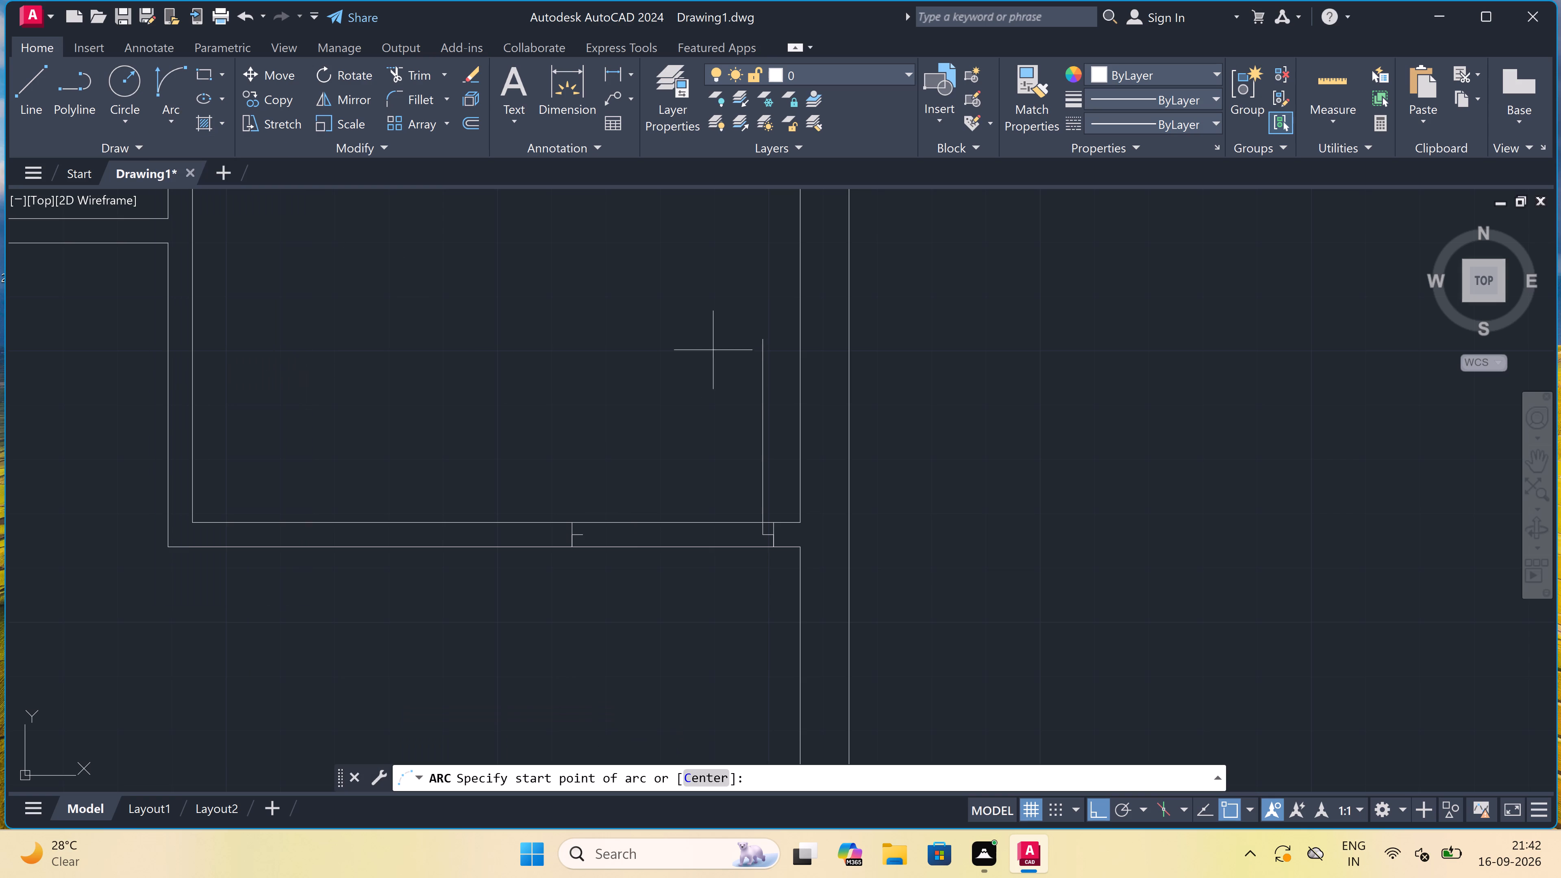
click(760, 338)
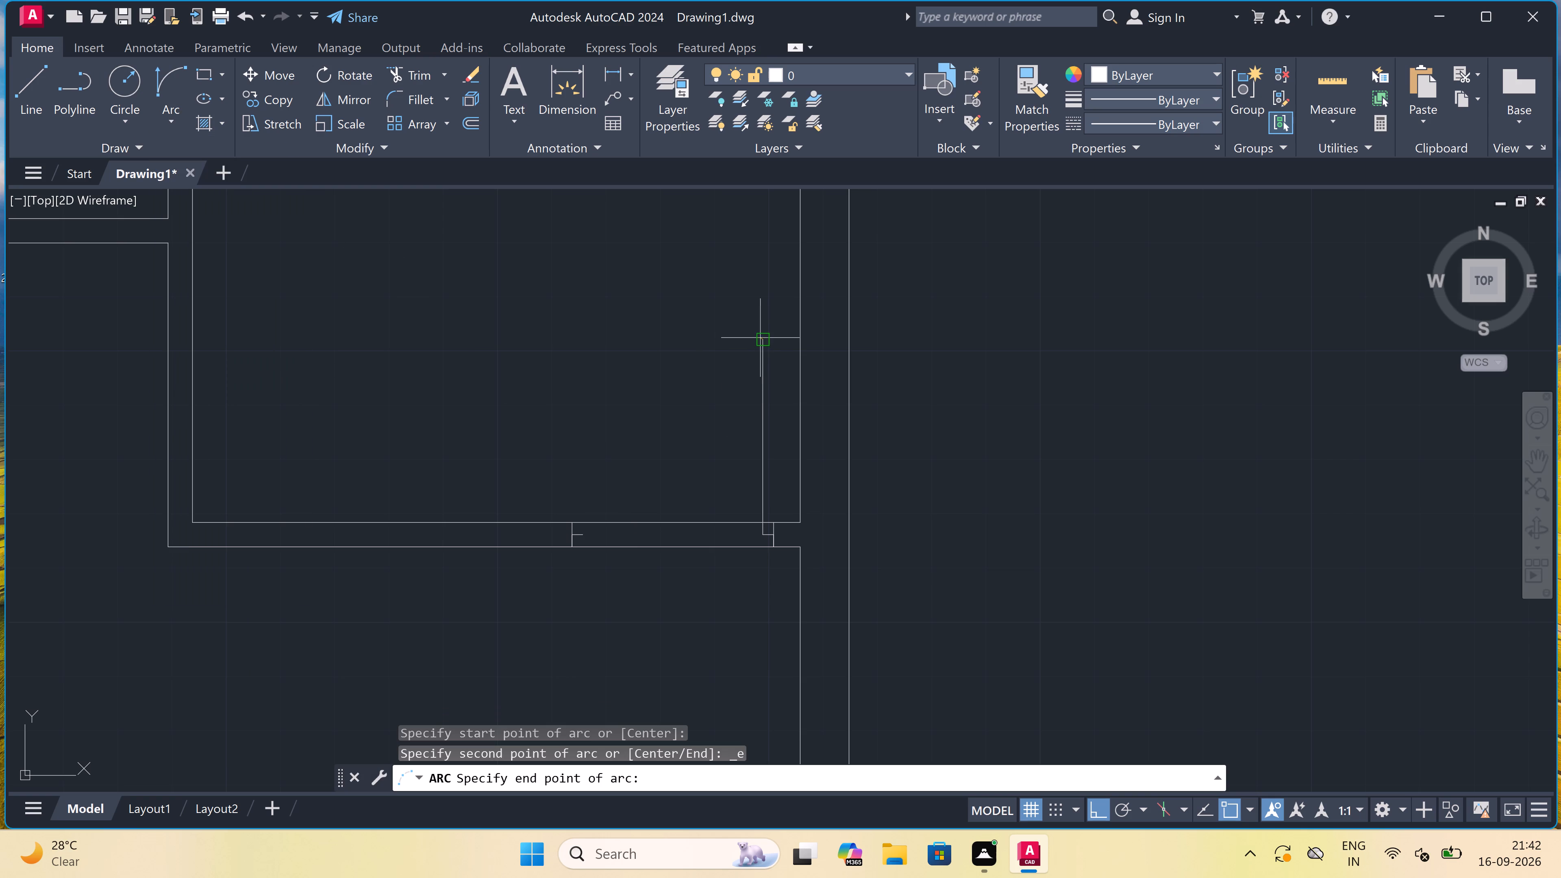
scroll(577, 531, up, 2)
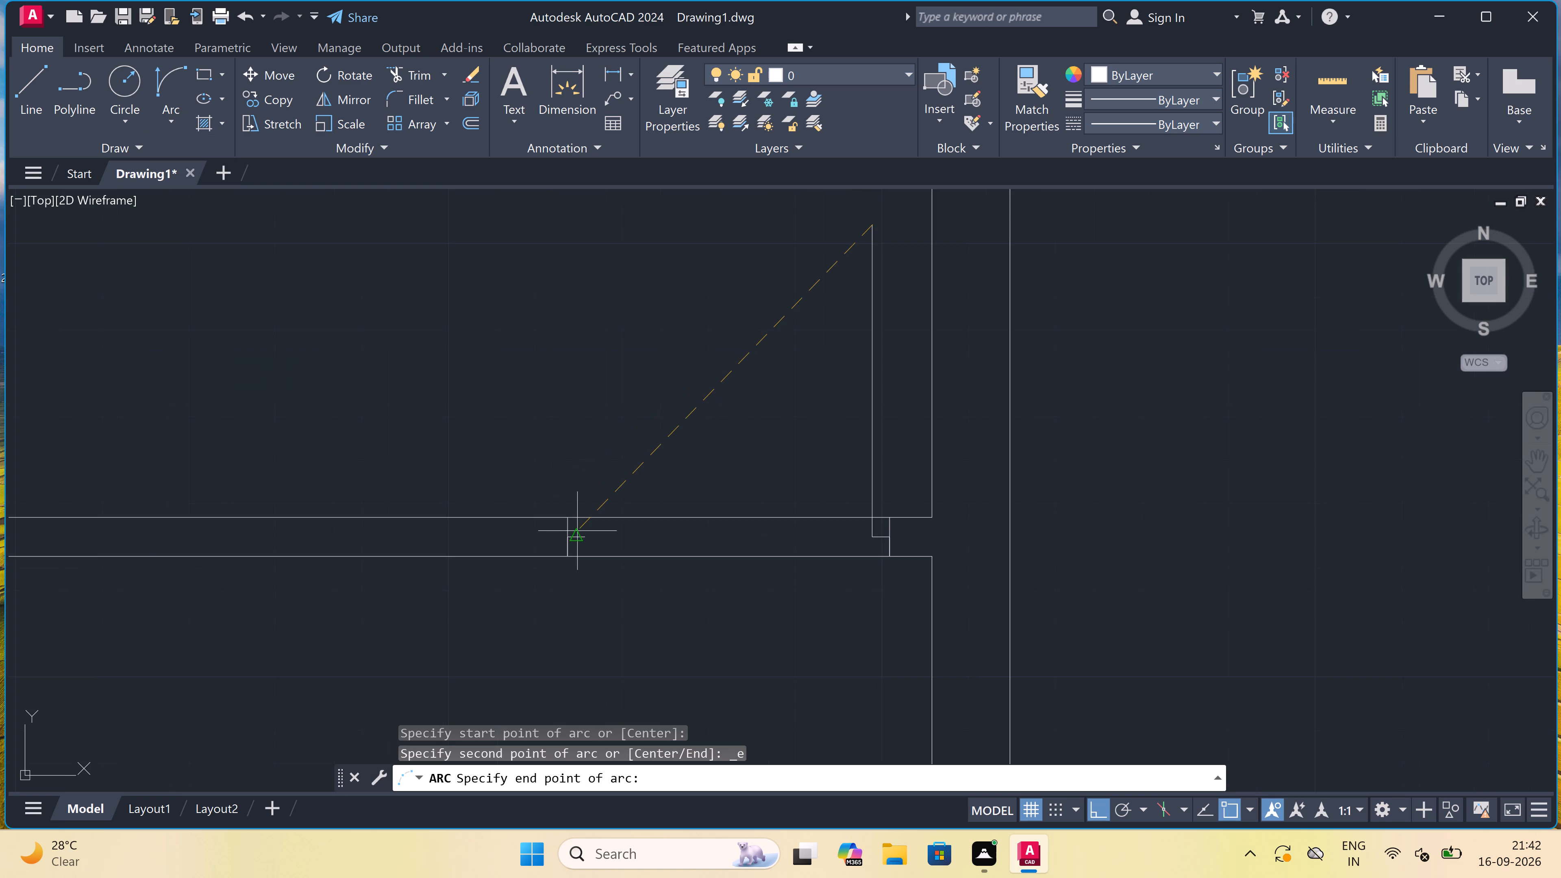
click(587, 539)
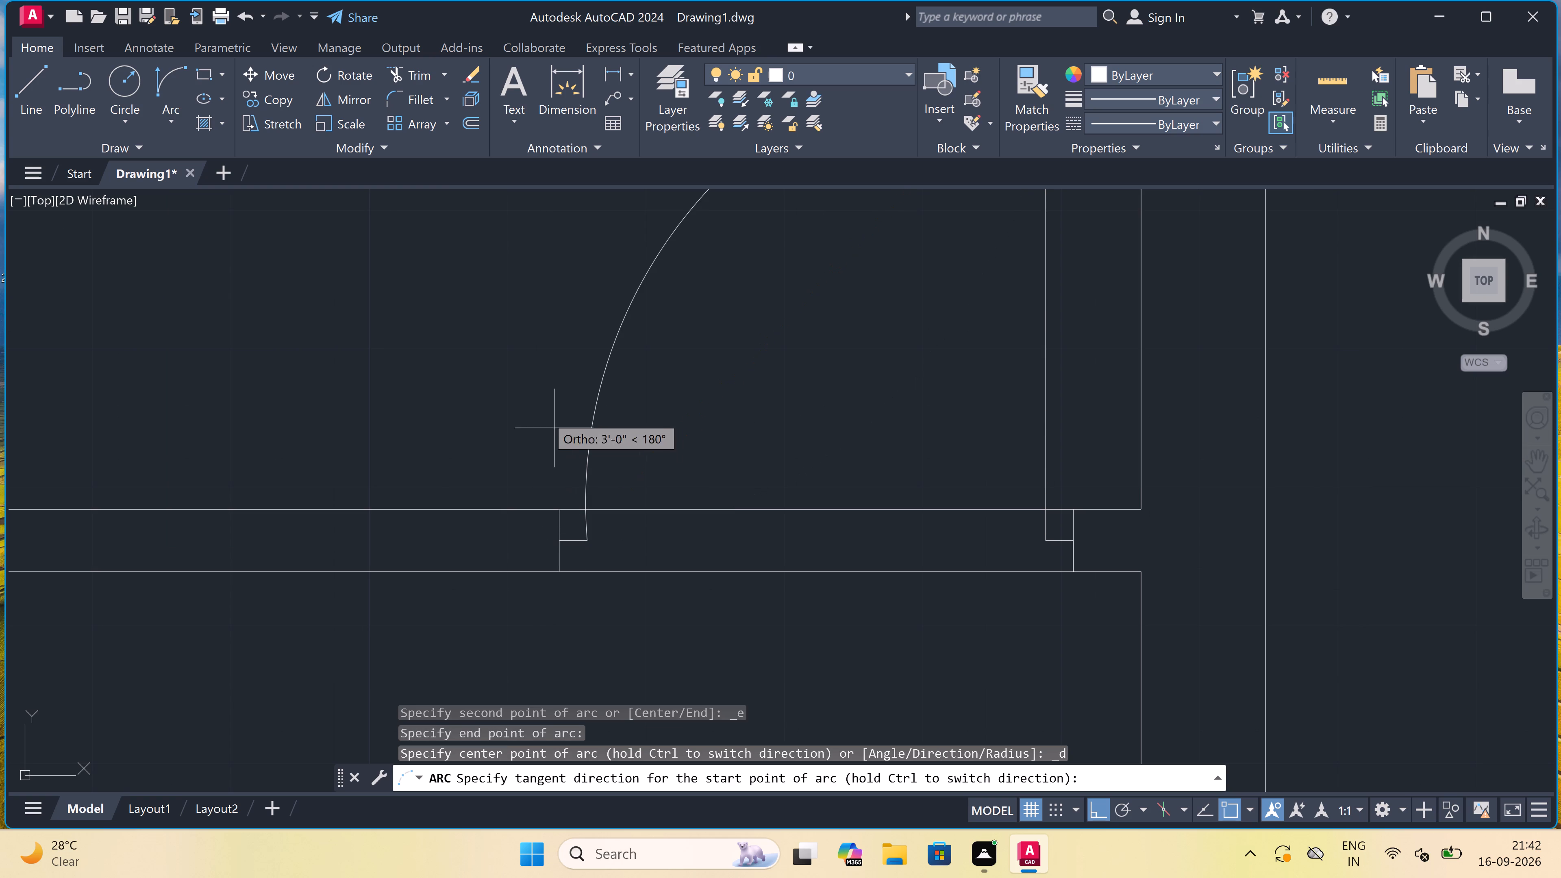
click(536, 401)
Trim both partition lines between the two jambs to open the doorway.
text(tr)
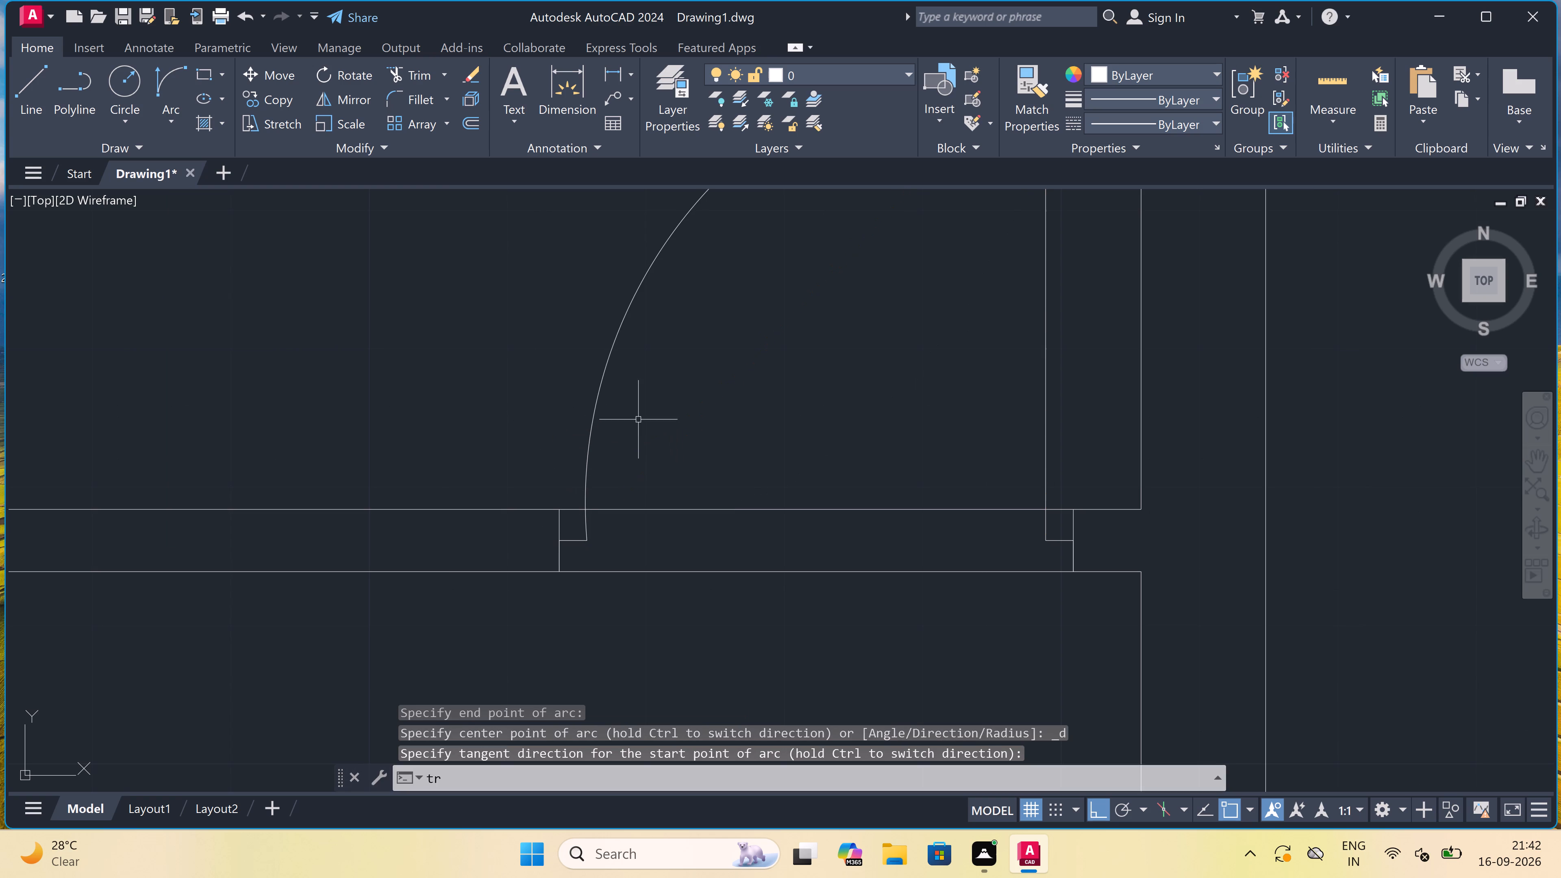
key(space)
click(762, 615)
click(782, 435)
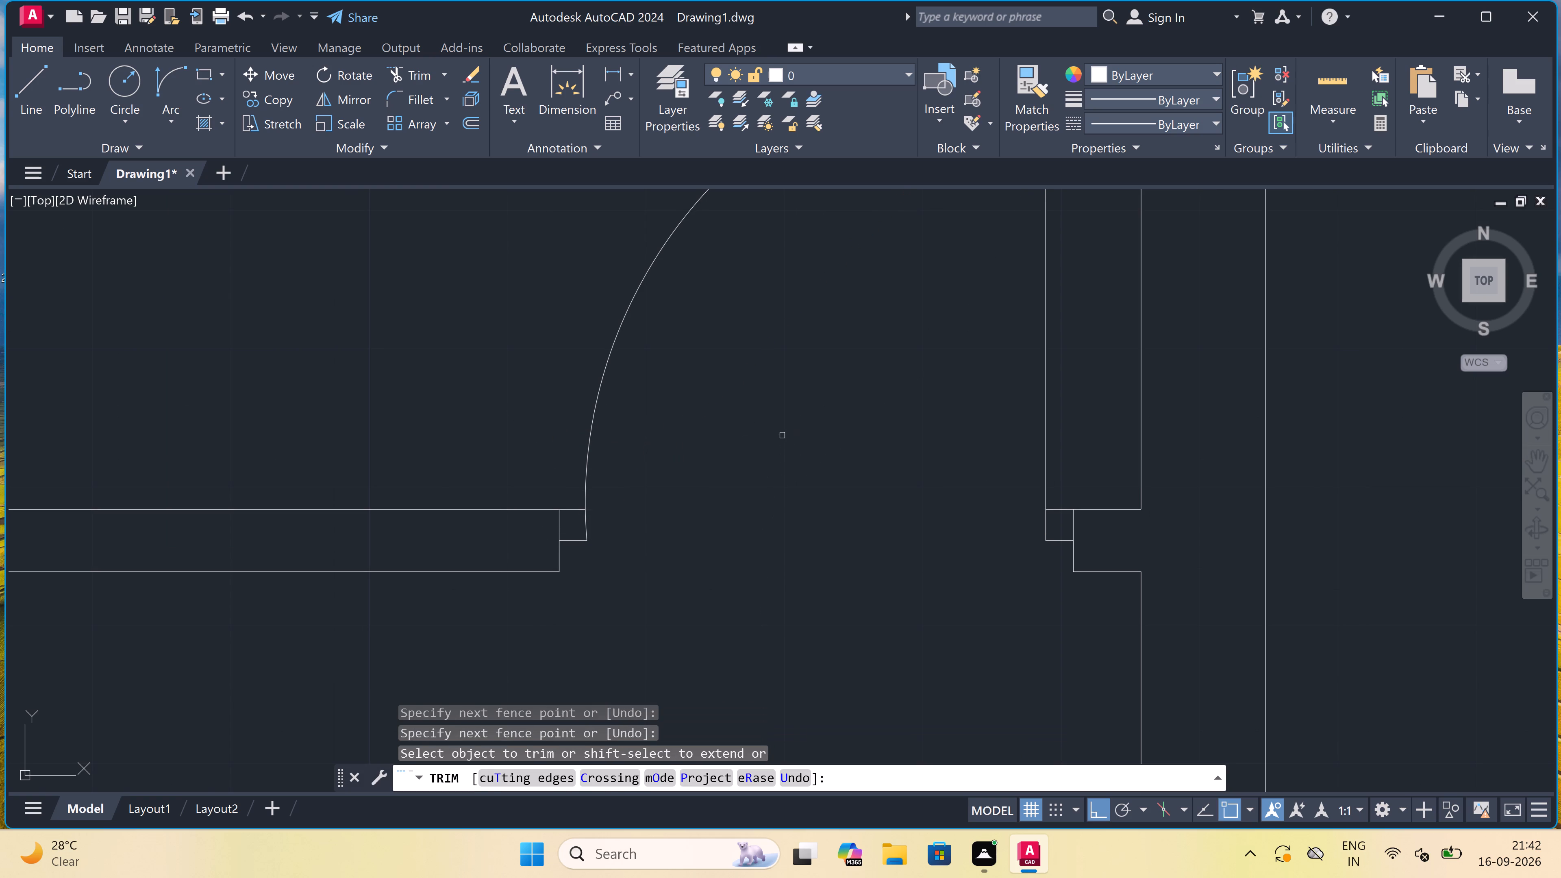
scroll(782, 435, down, 4)
key(Escape)
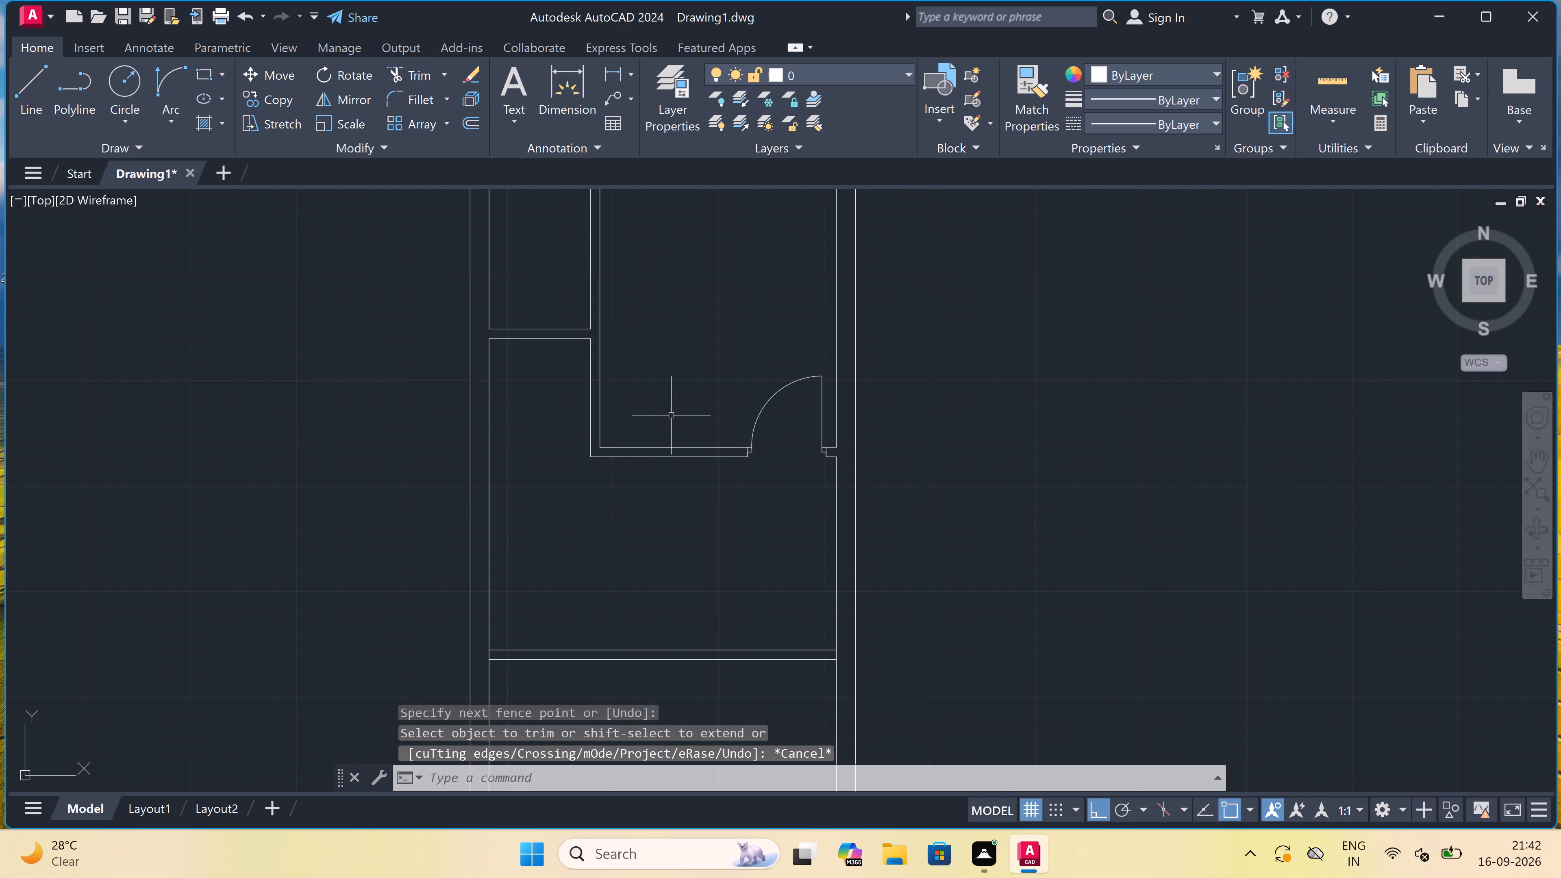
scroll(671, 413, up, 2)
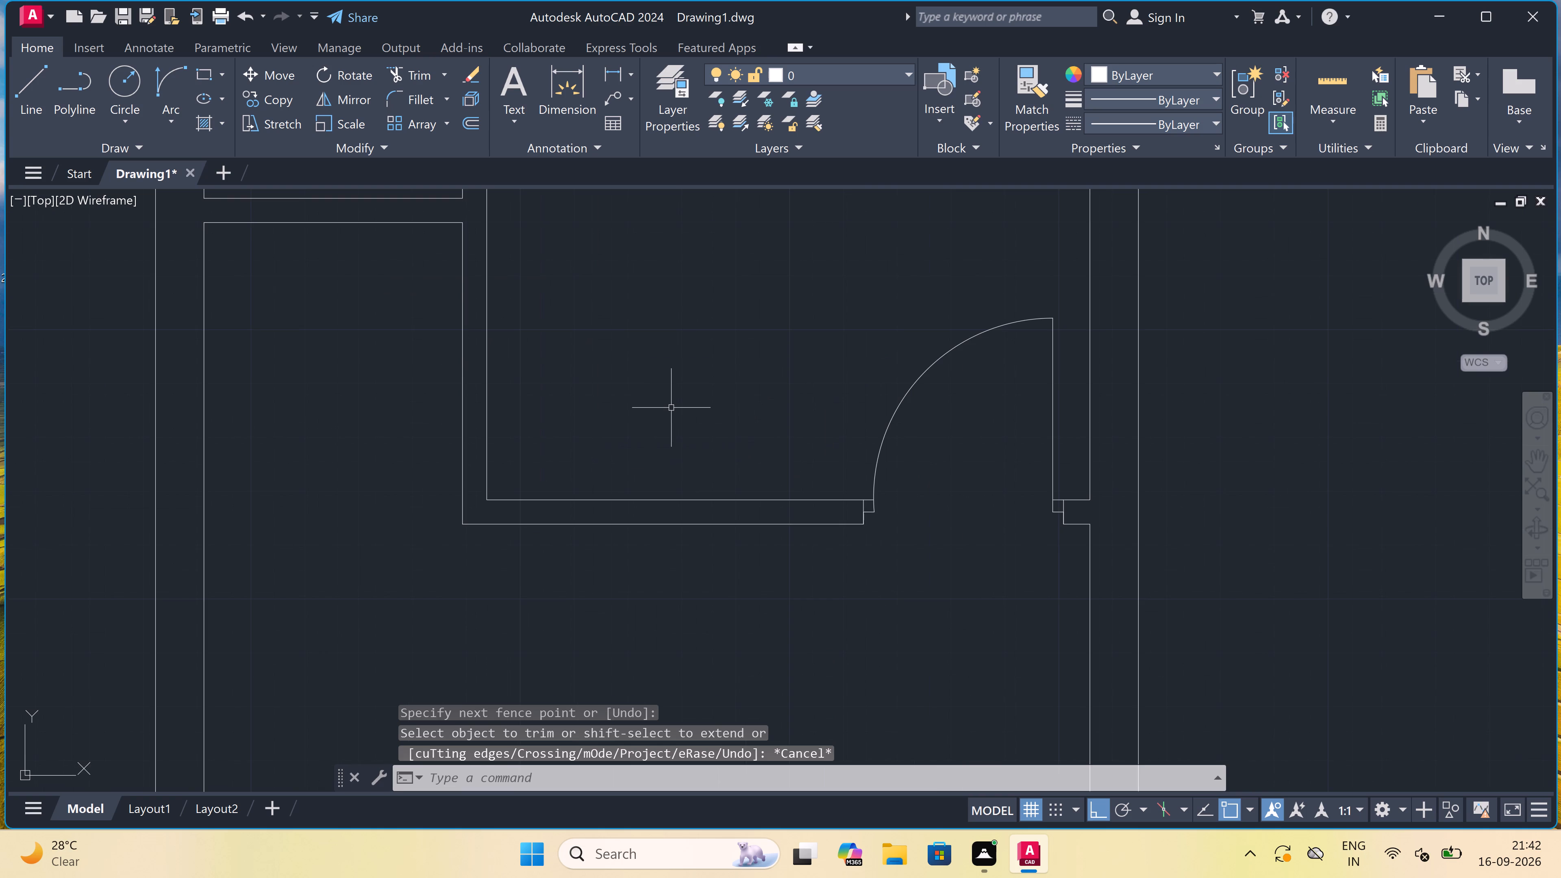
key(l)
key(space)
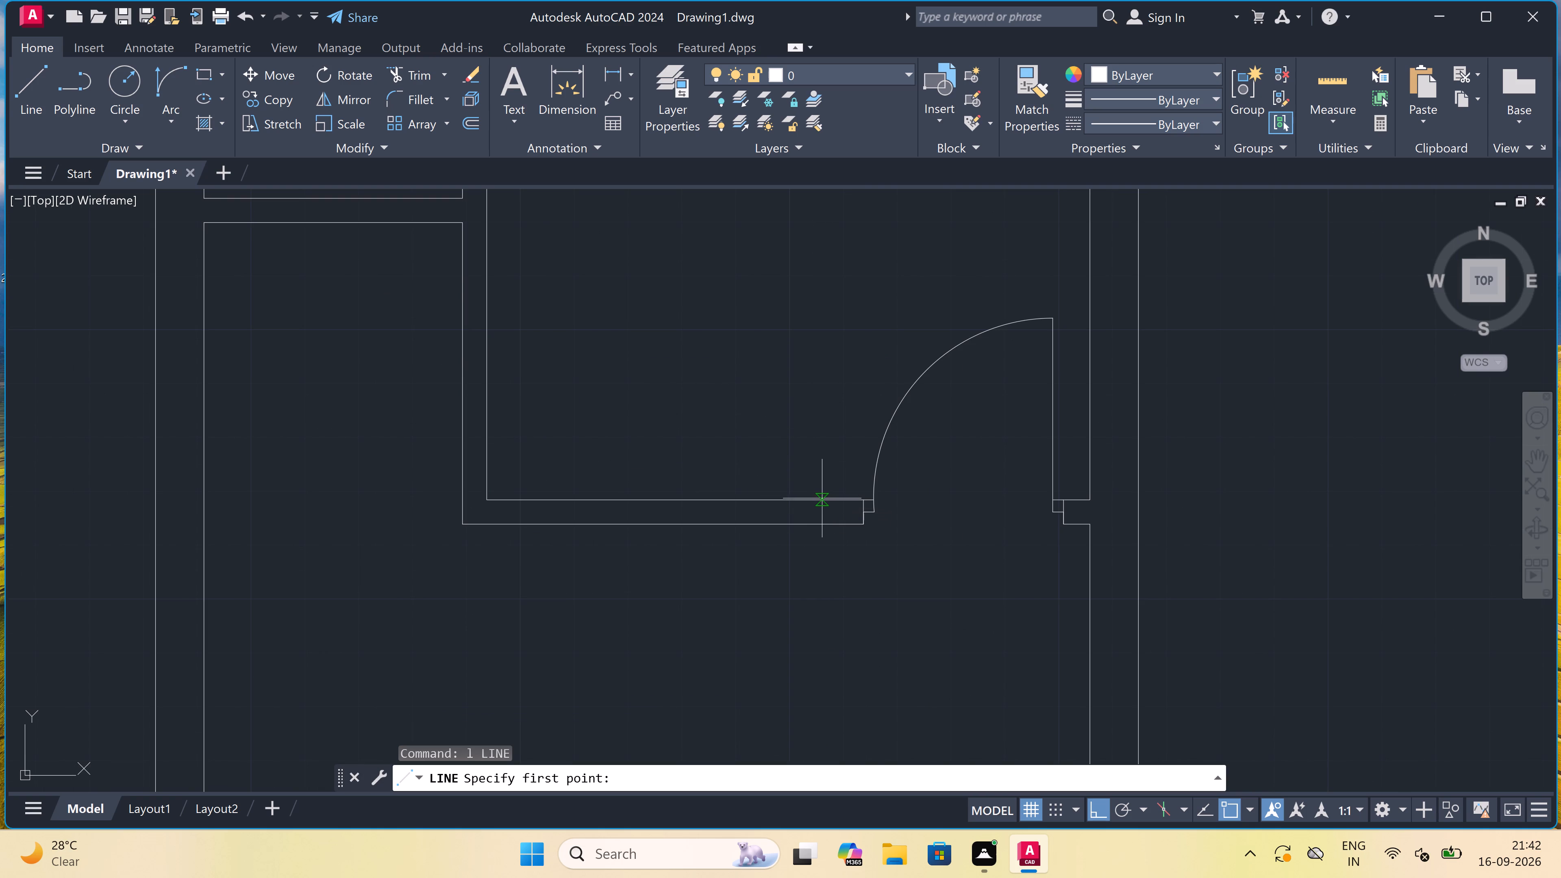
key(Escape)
Draw a door jamb line across the upper-left room's right-hand partition just above its lower wall, continuing the line from the jamb's midpoint.
scroll(737, 379, down, 3)
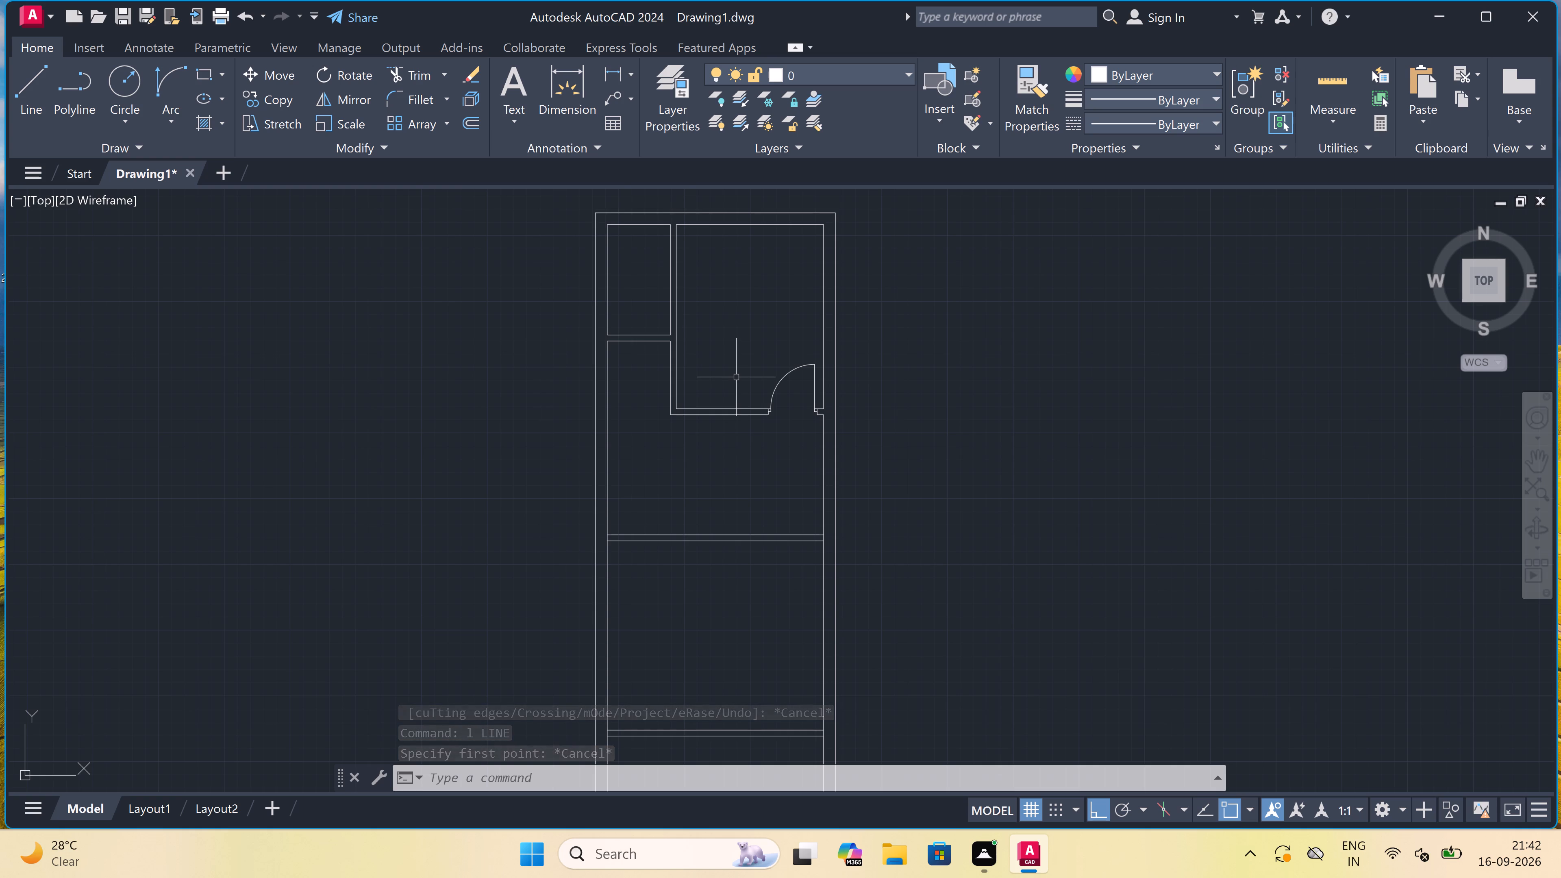
scroll(736, 371, down, 2)
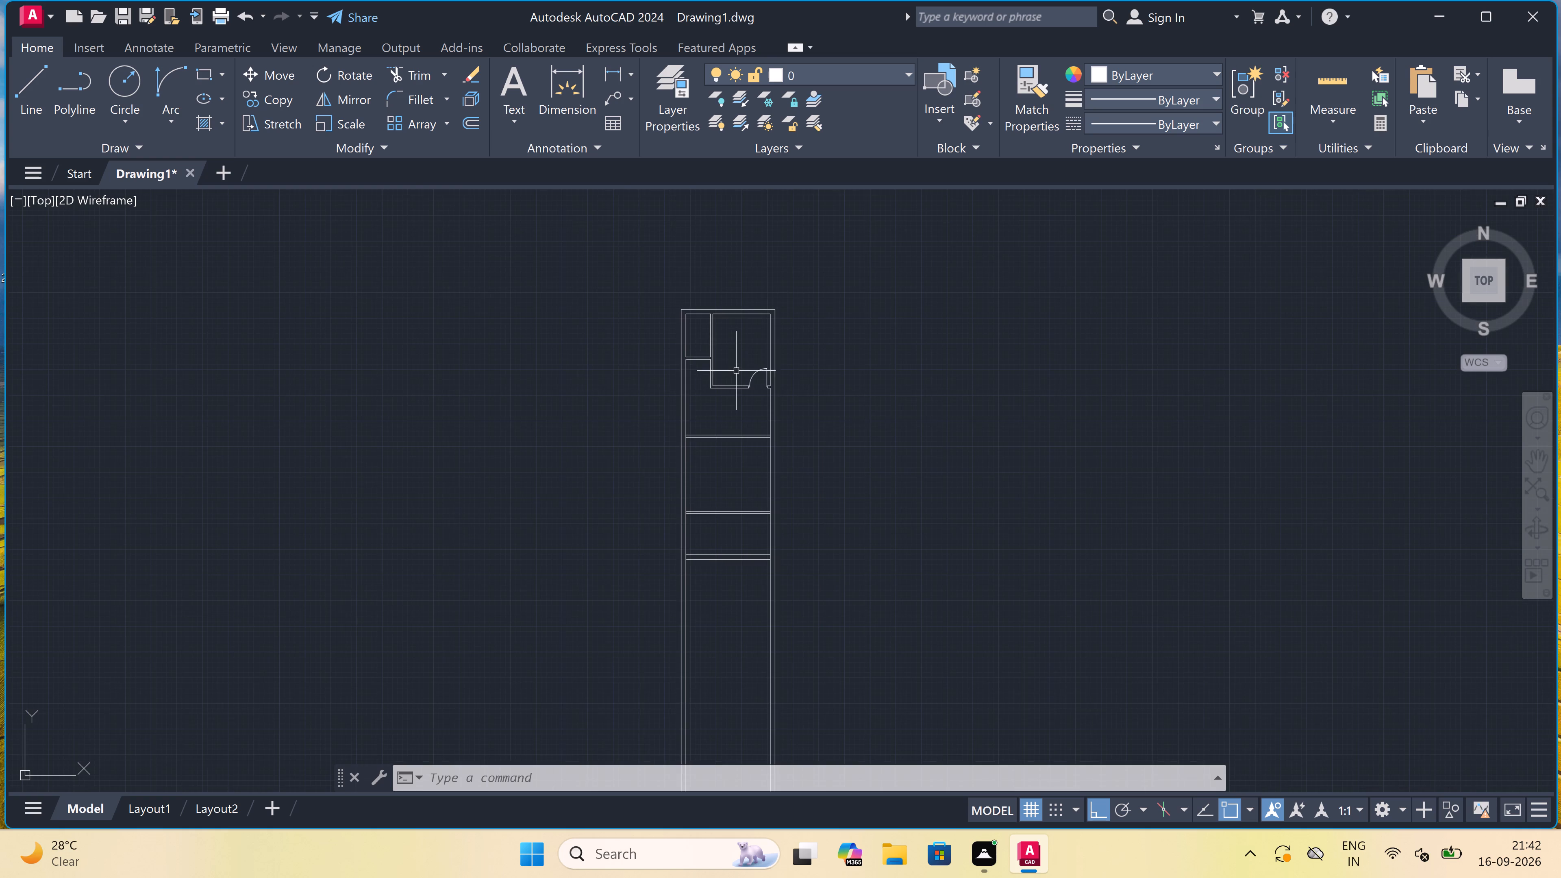
scroll(706, 335, up, 4)
scroll(706, 335, down, 2)
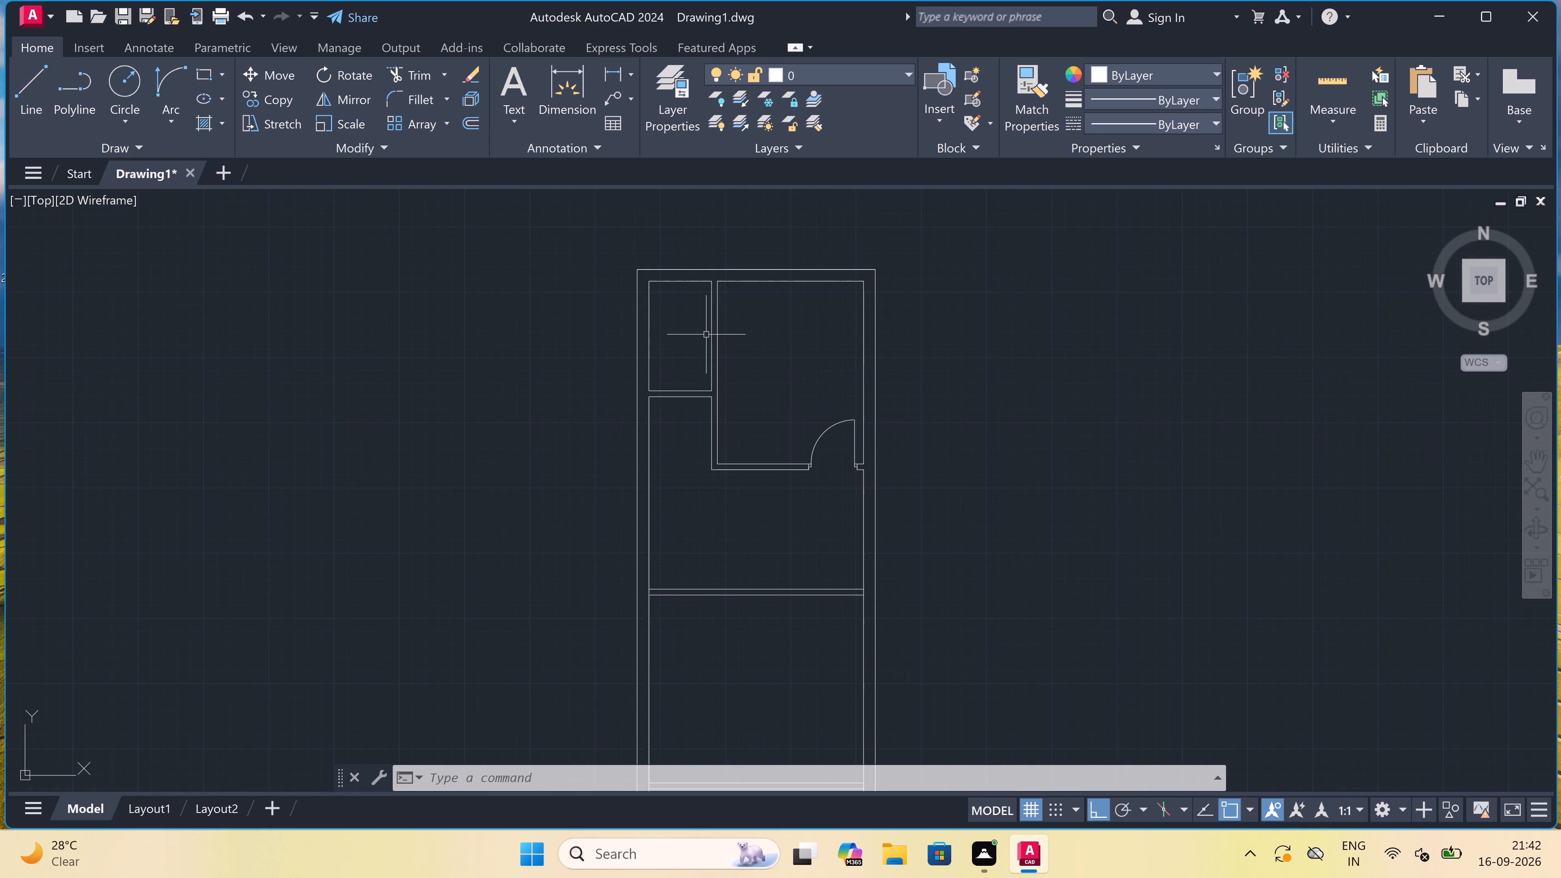
scroll(705, 309, up, 2)
key(l)
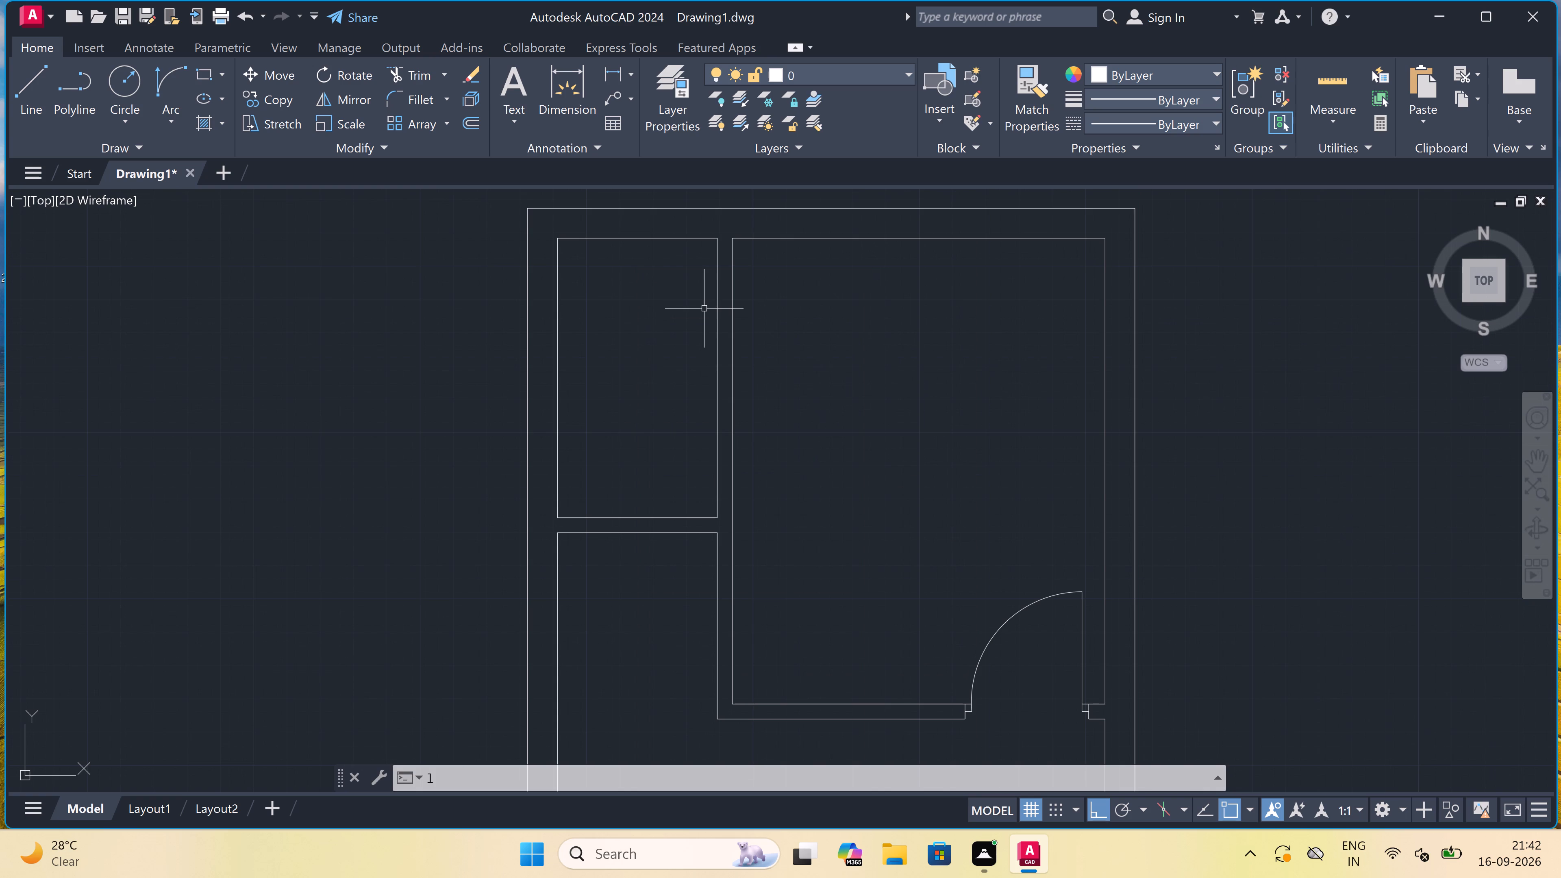
key(space)
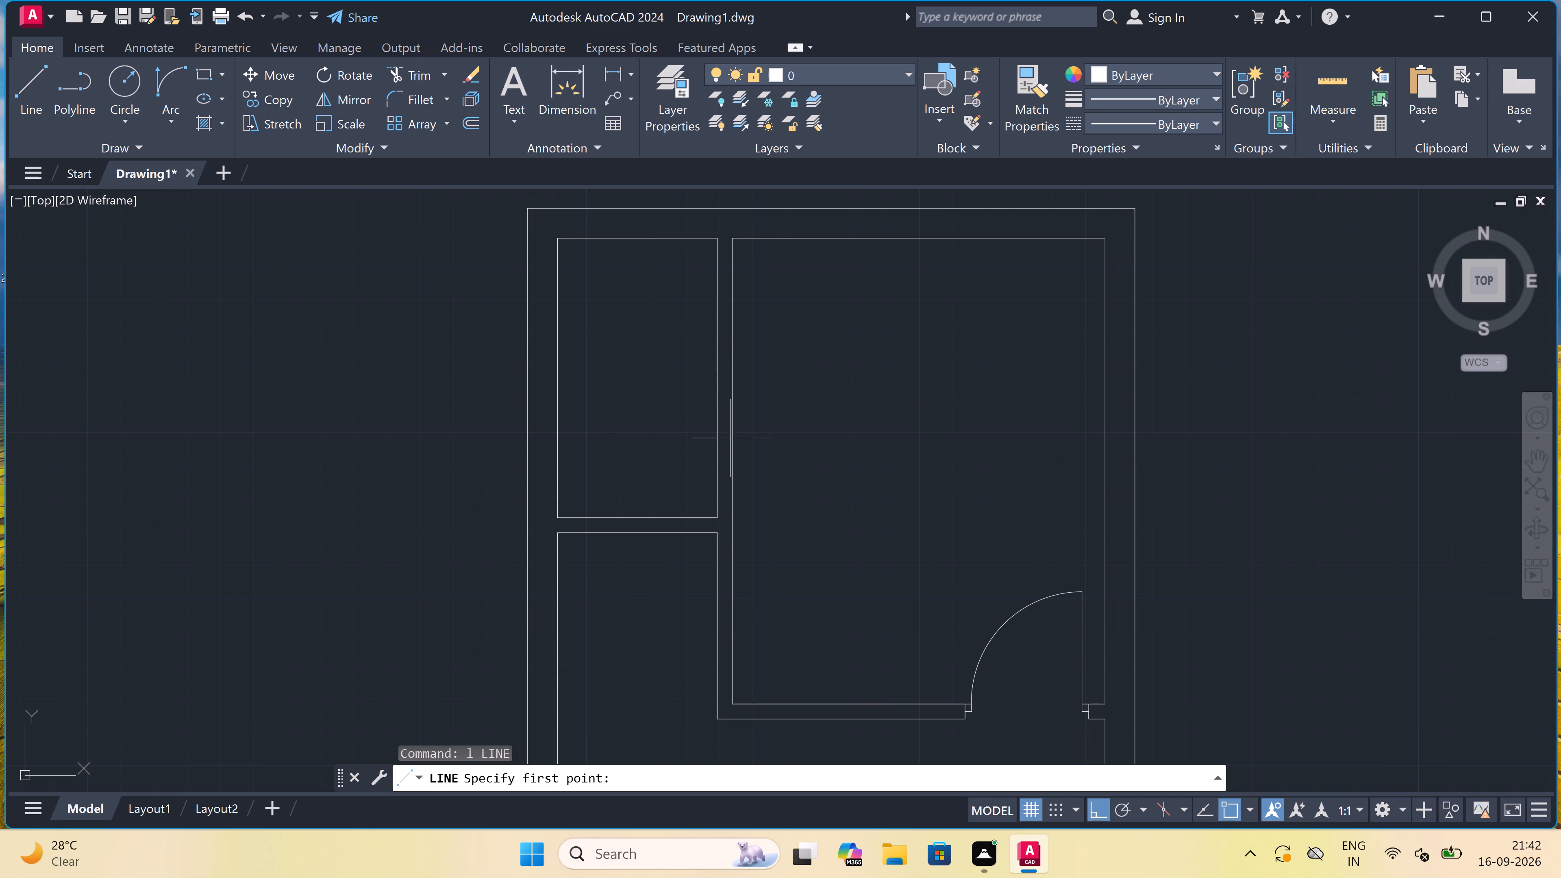
scroll(711, 504, up, 1)
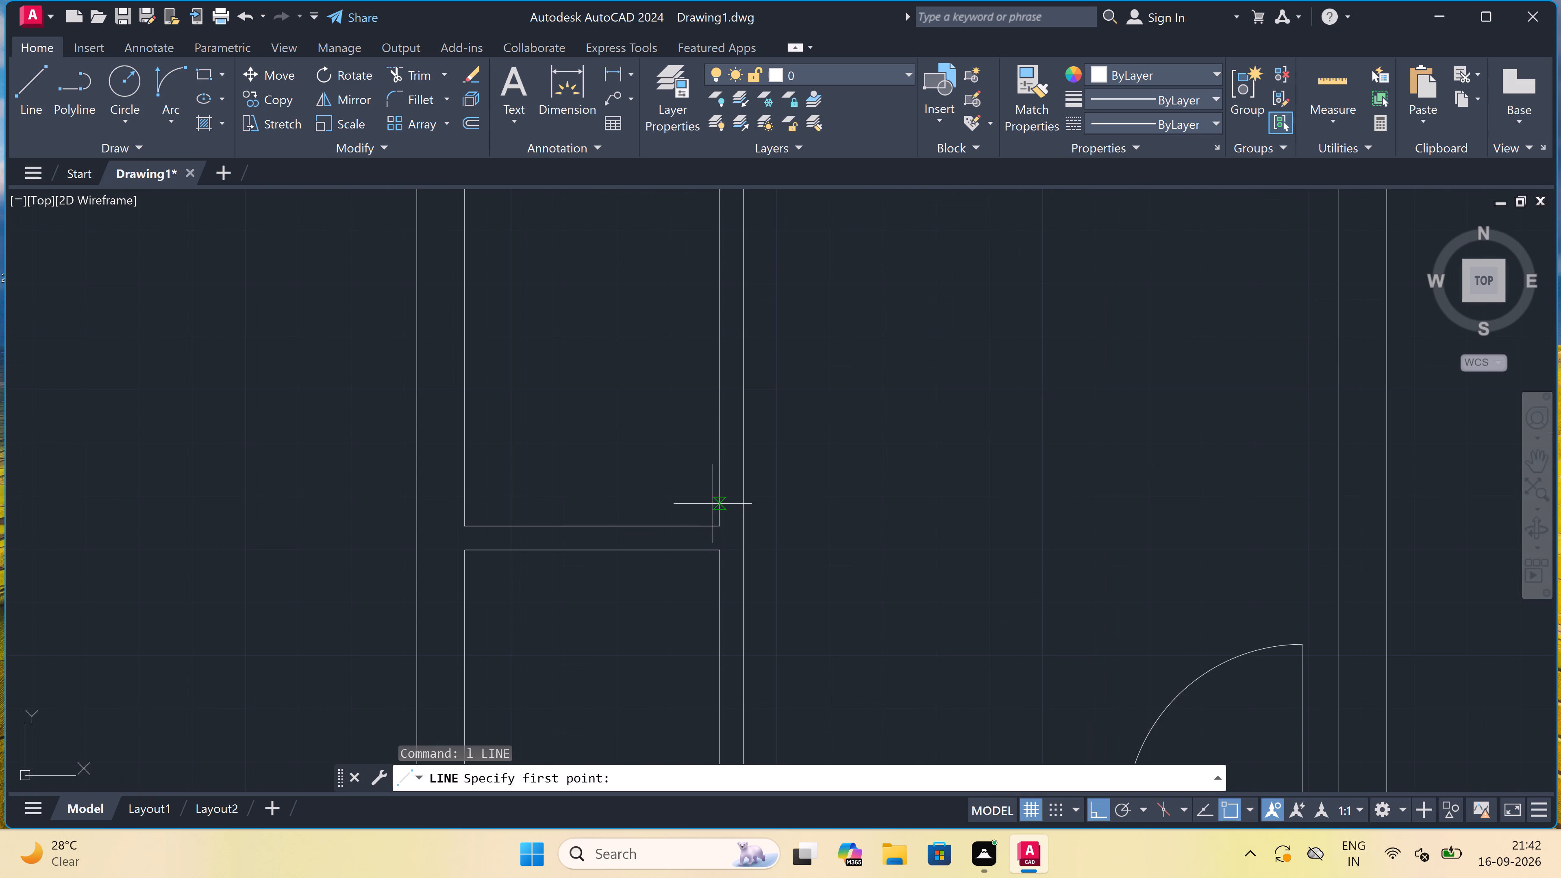
triple_click(721, 502)
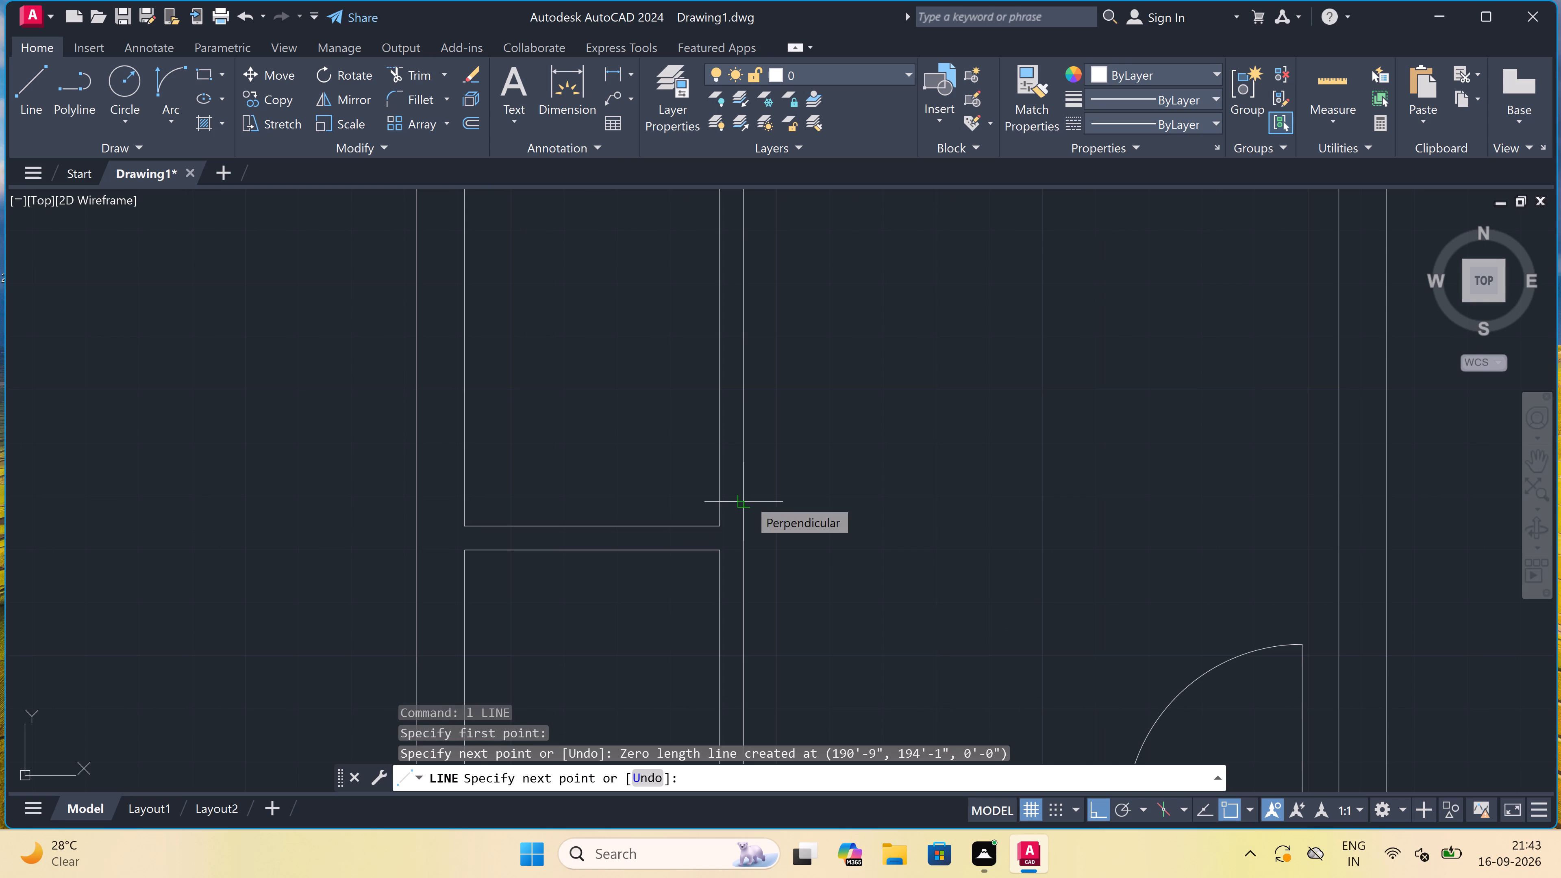
double_click(748, 499)
click(734, 497)
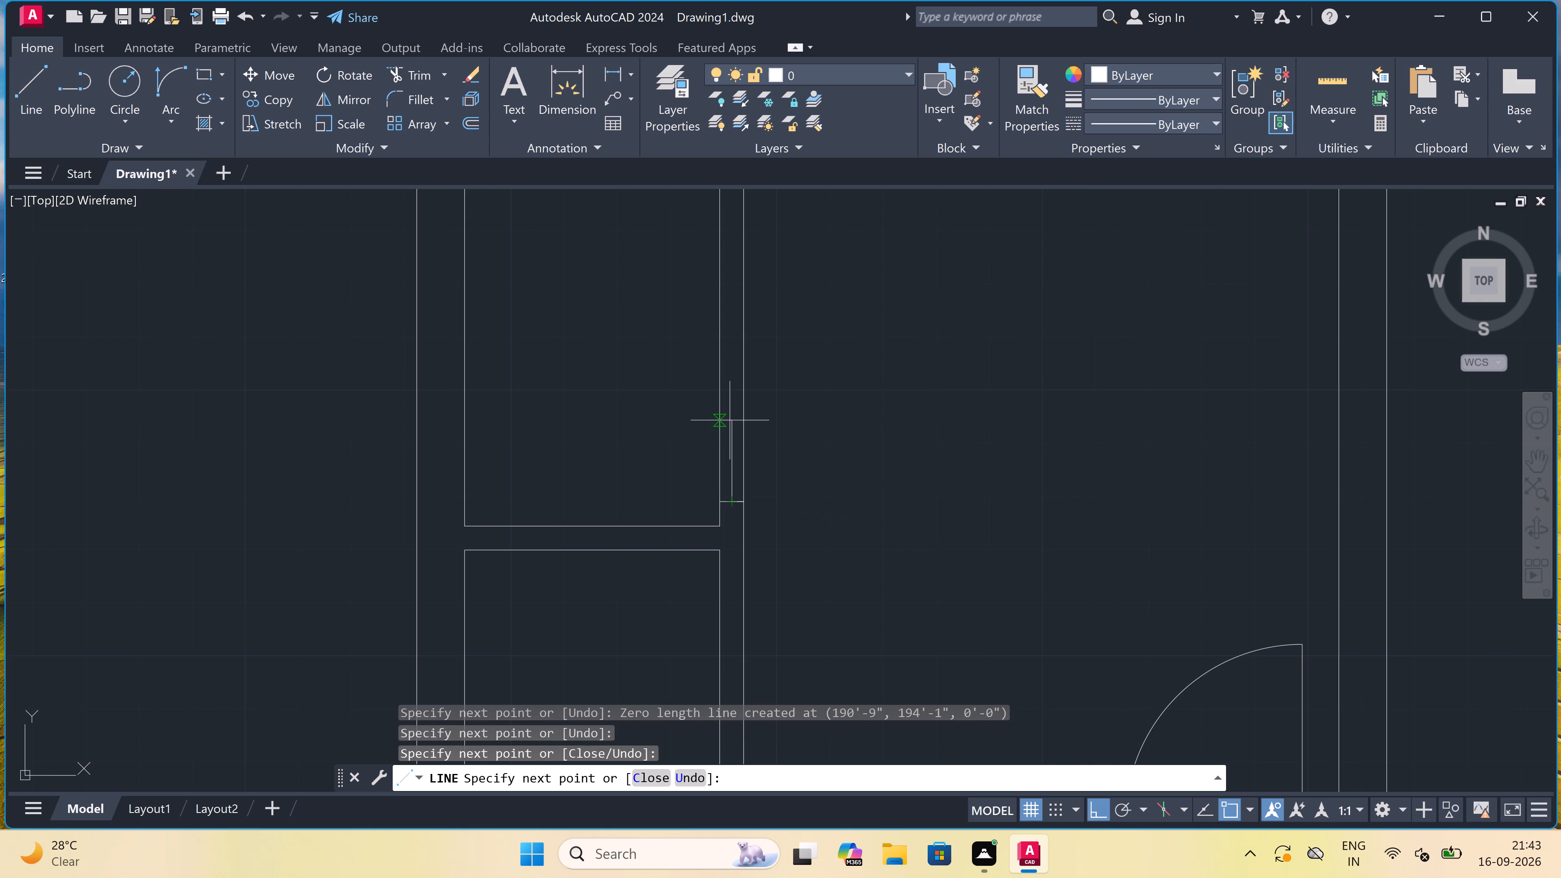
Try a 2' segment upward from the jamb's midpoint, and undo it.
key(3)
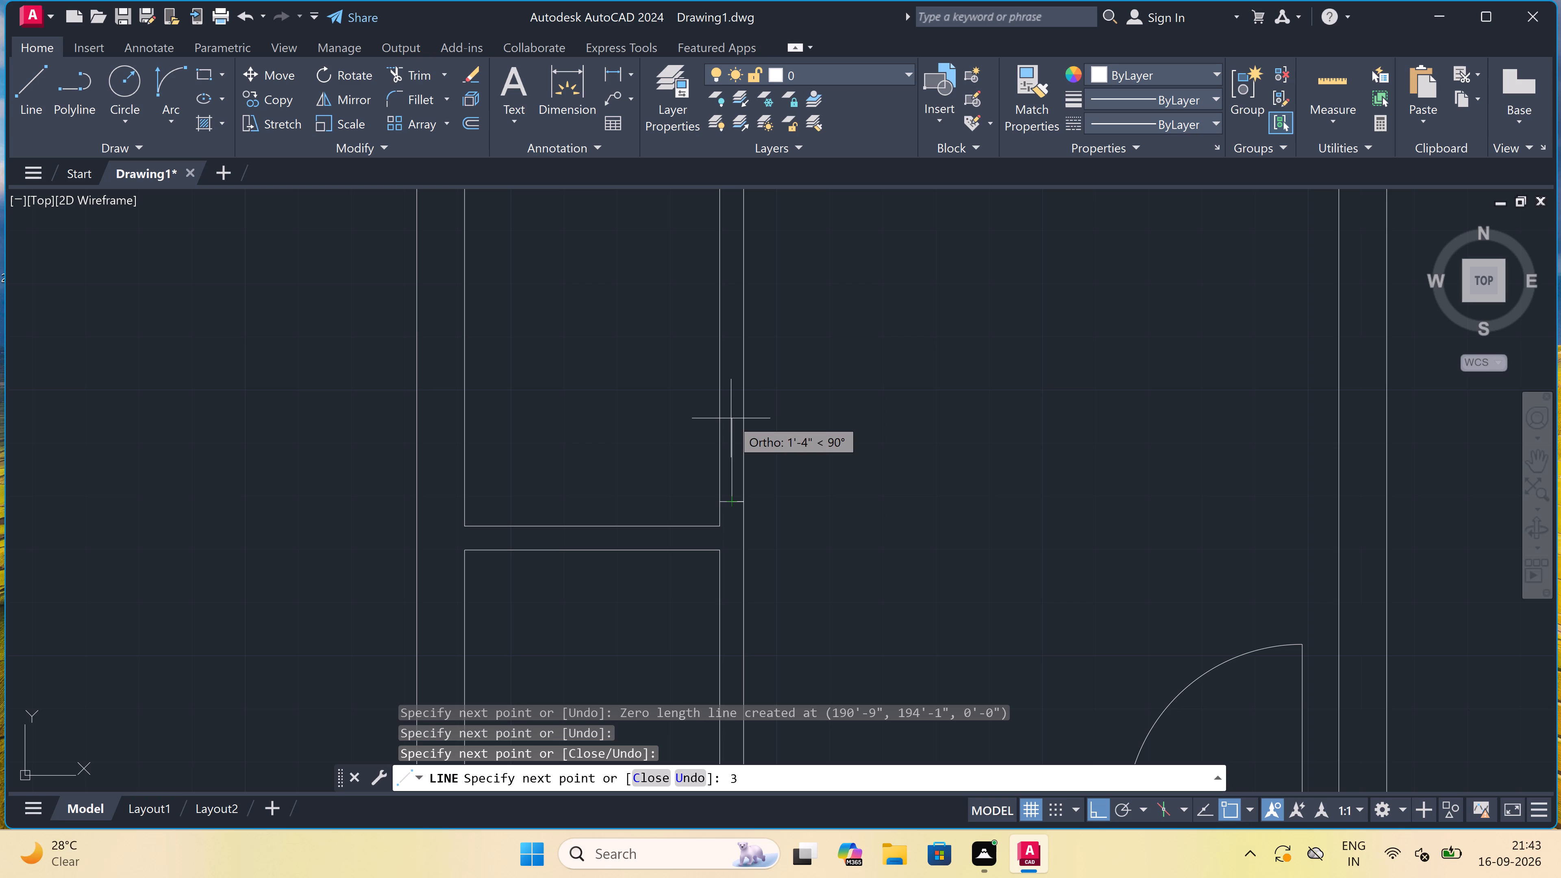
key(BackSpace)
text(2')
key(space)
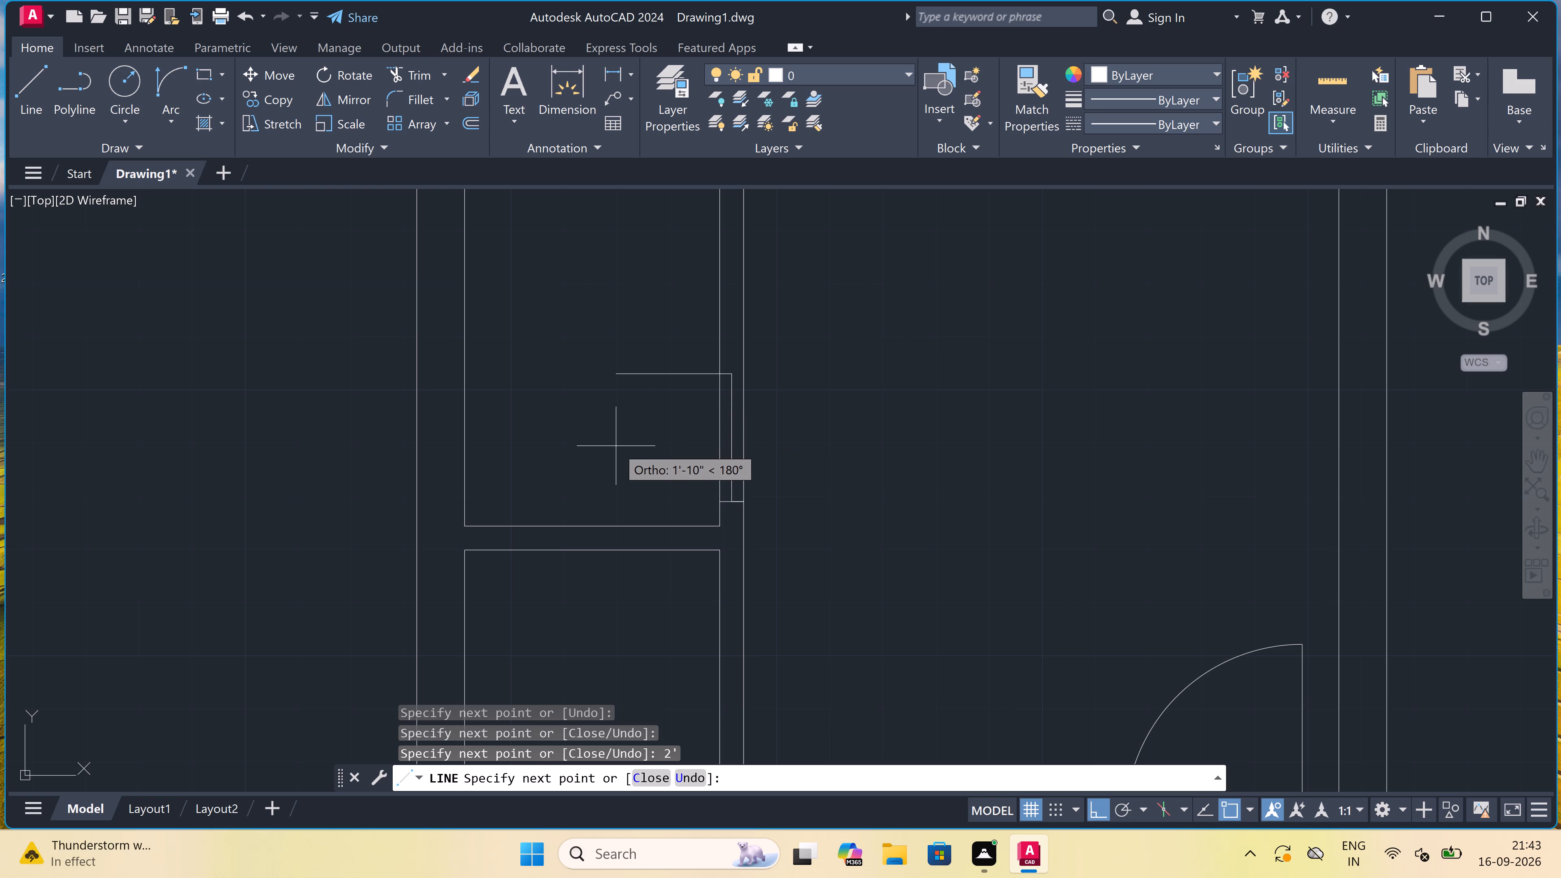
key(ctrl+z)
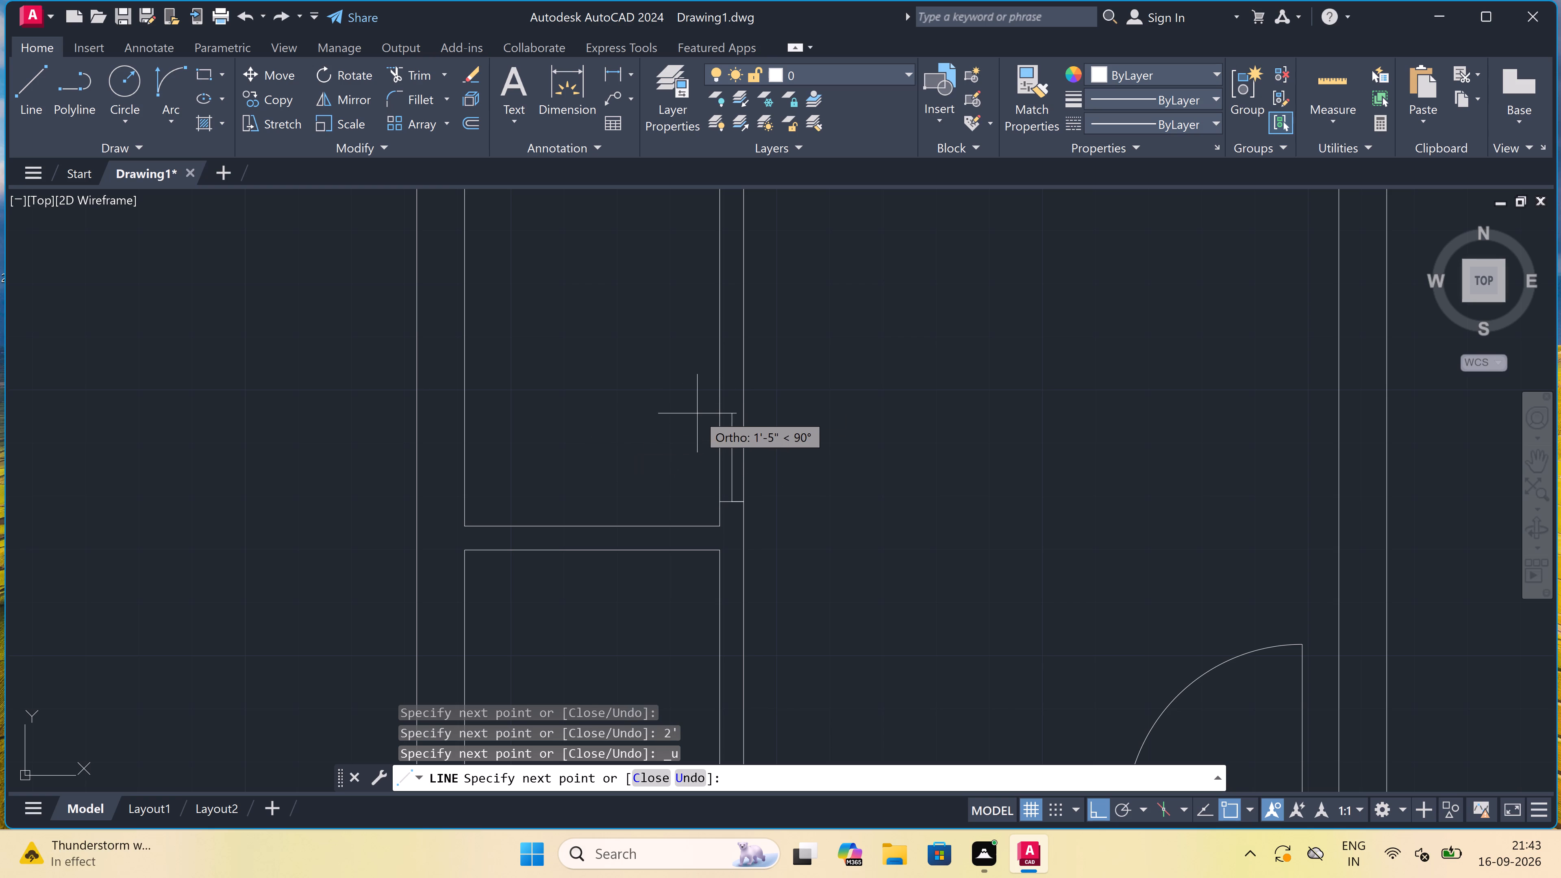
Add a 2" stop upward from the jamb's midpoint and a 2' door leaf leftward into the upper-left room.
text(2")
key(space)
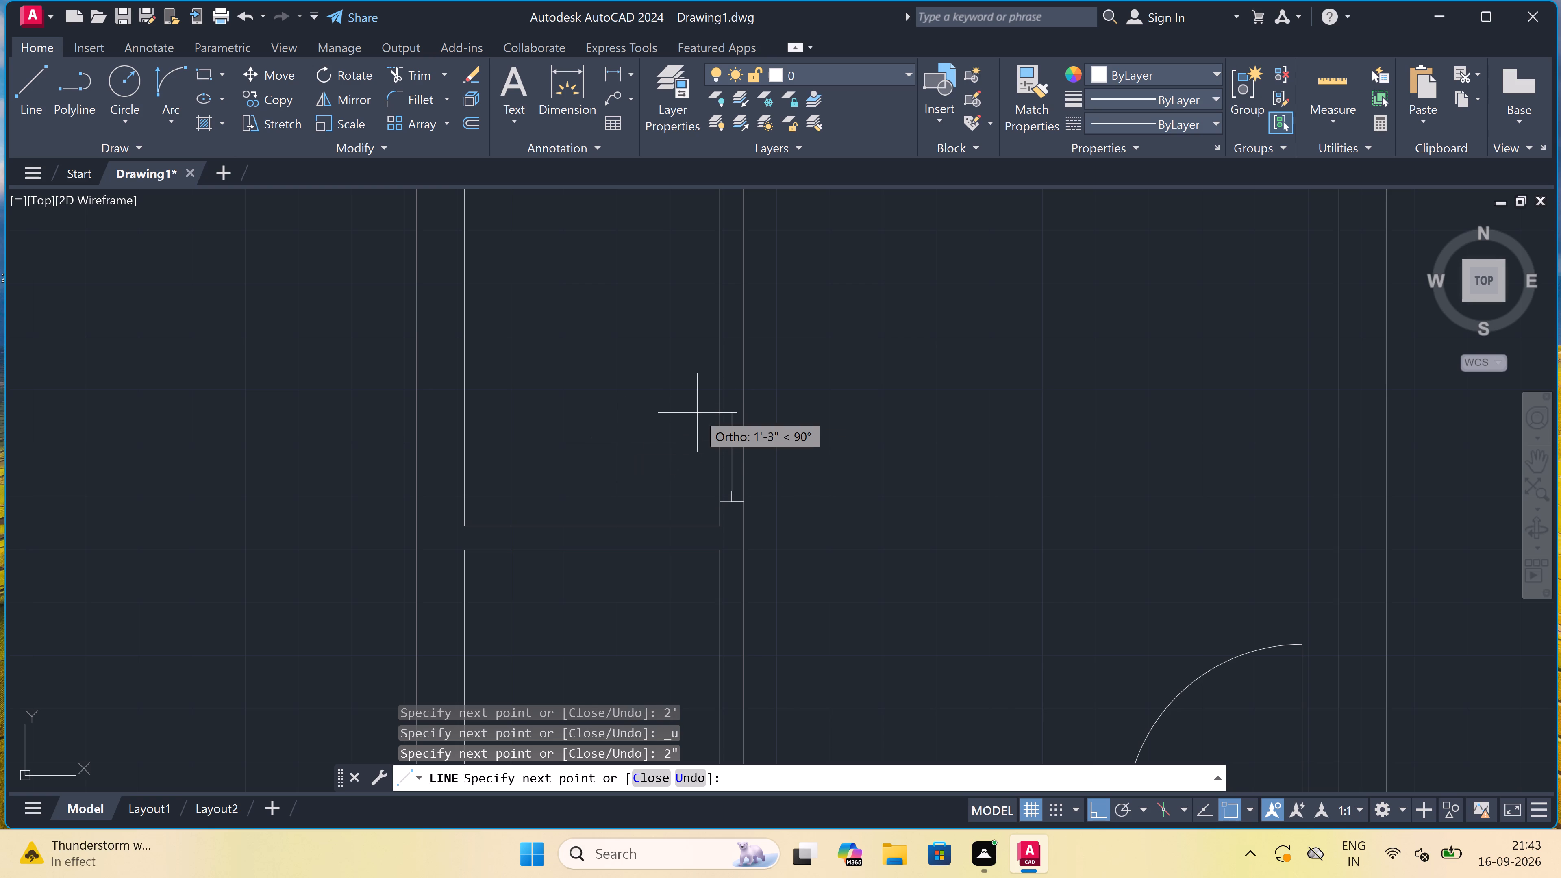
text(2')
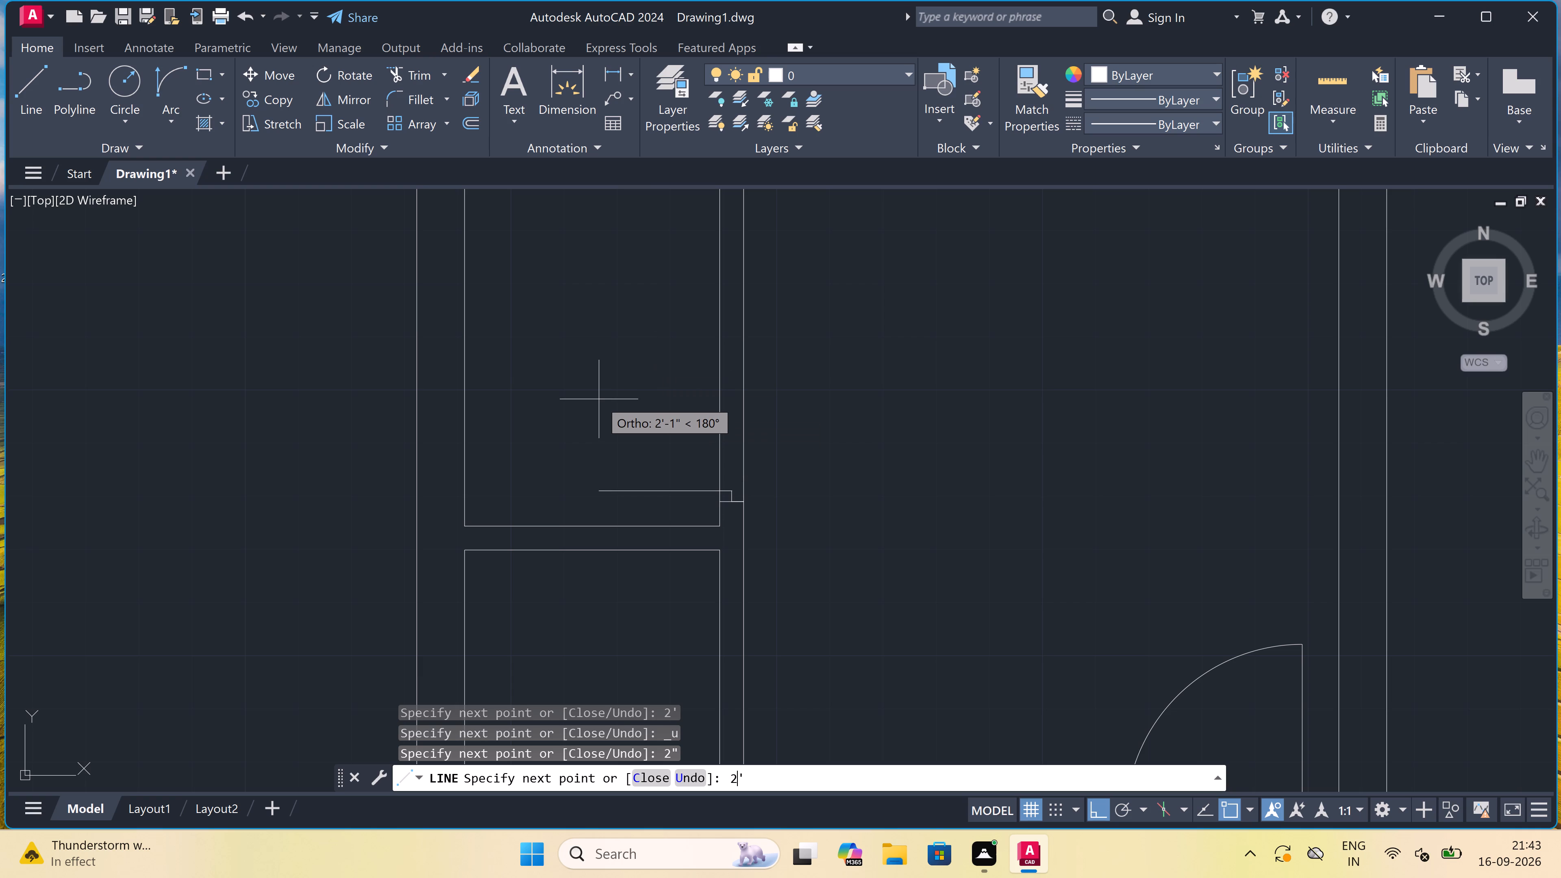
key(space)
key(Escape)
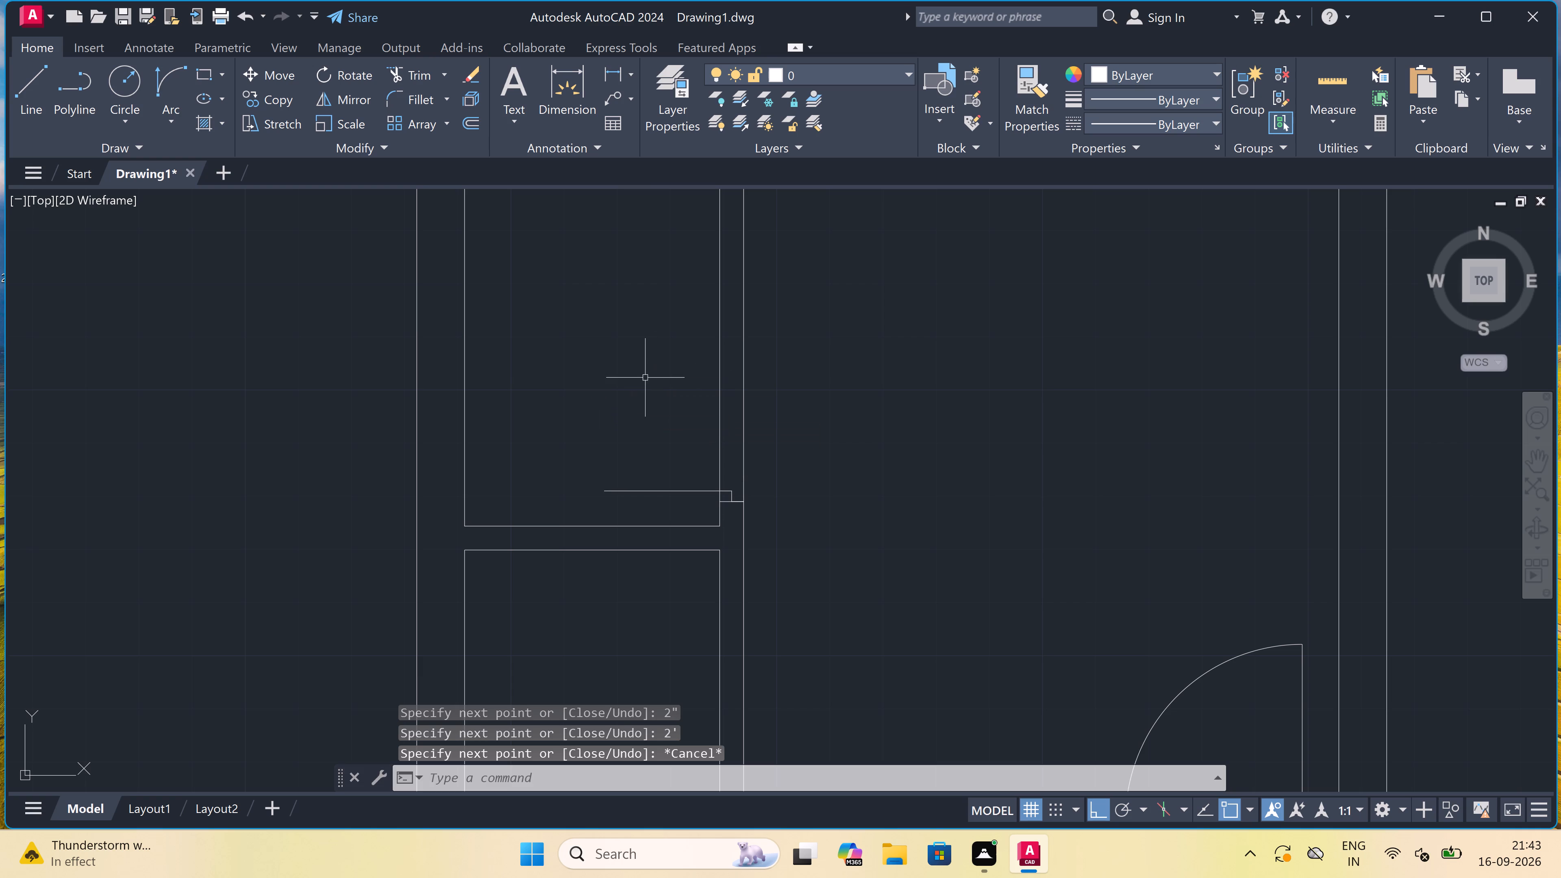
Draw the opposite door jamb across the same partition above the leaf, with a 2" stop downward from its midpoint.
key(space)
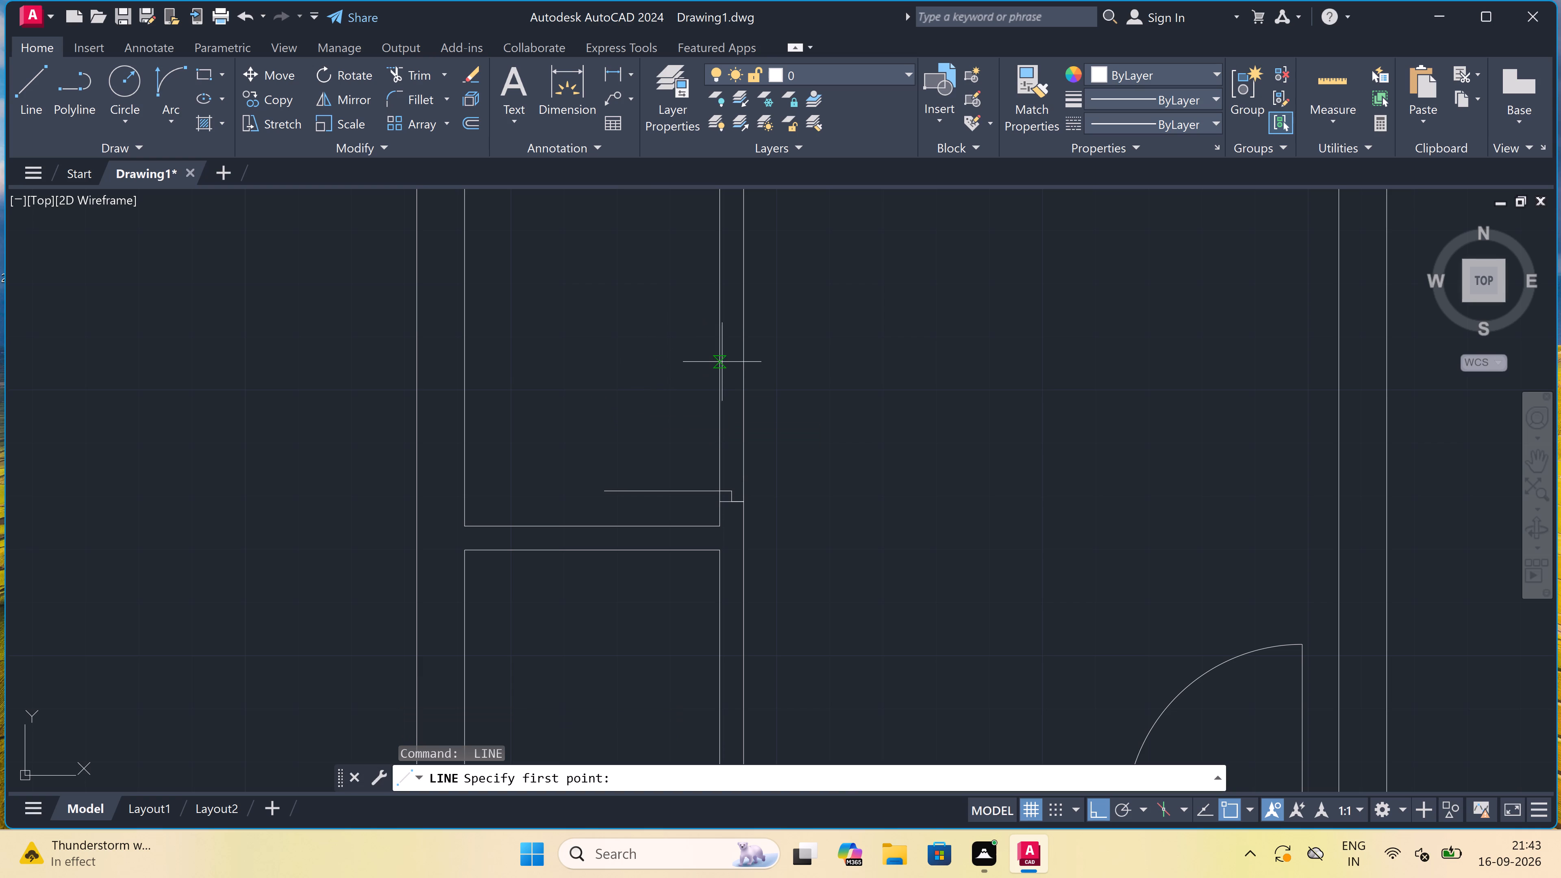
click(717, 361)
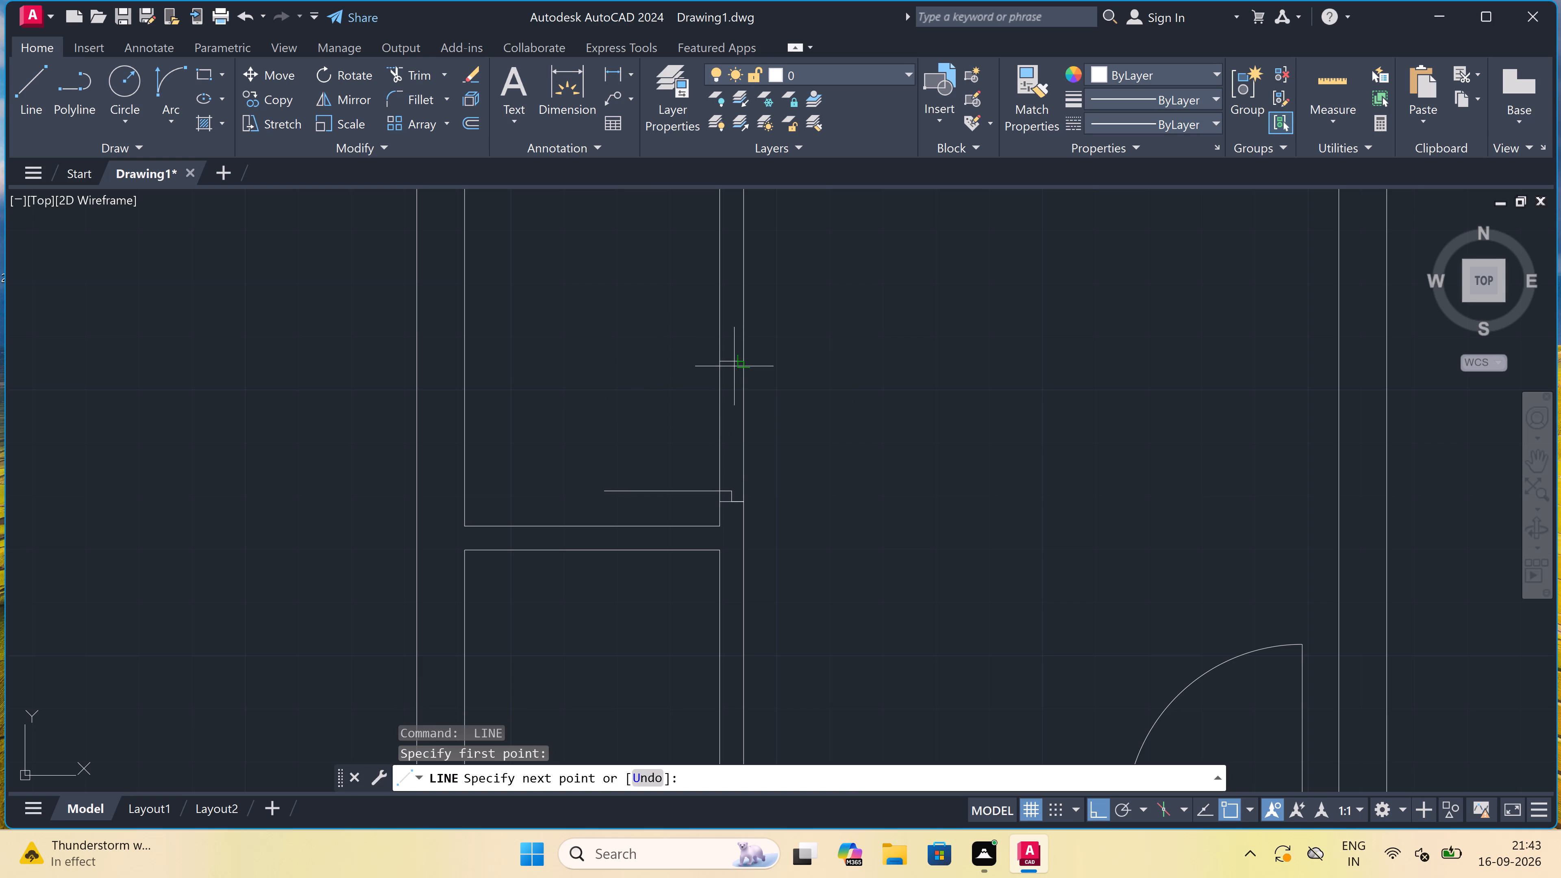
click(739, 363)
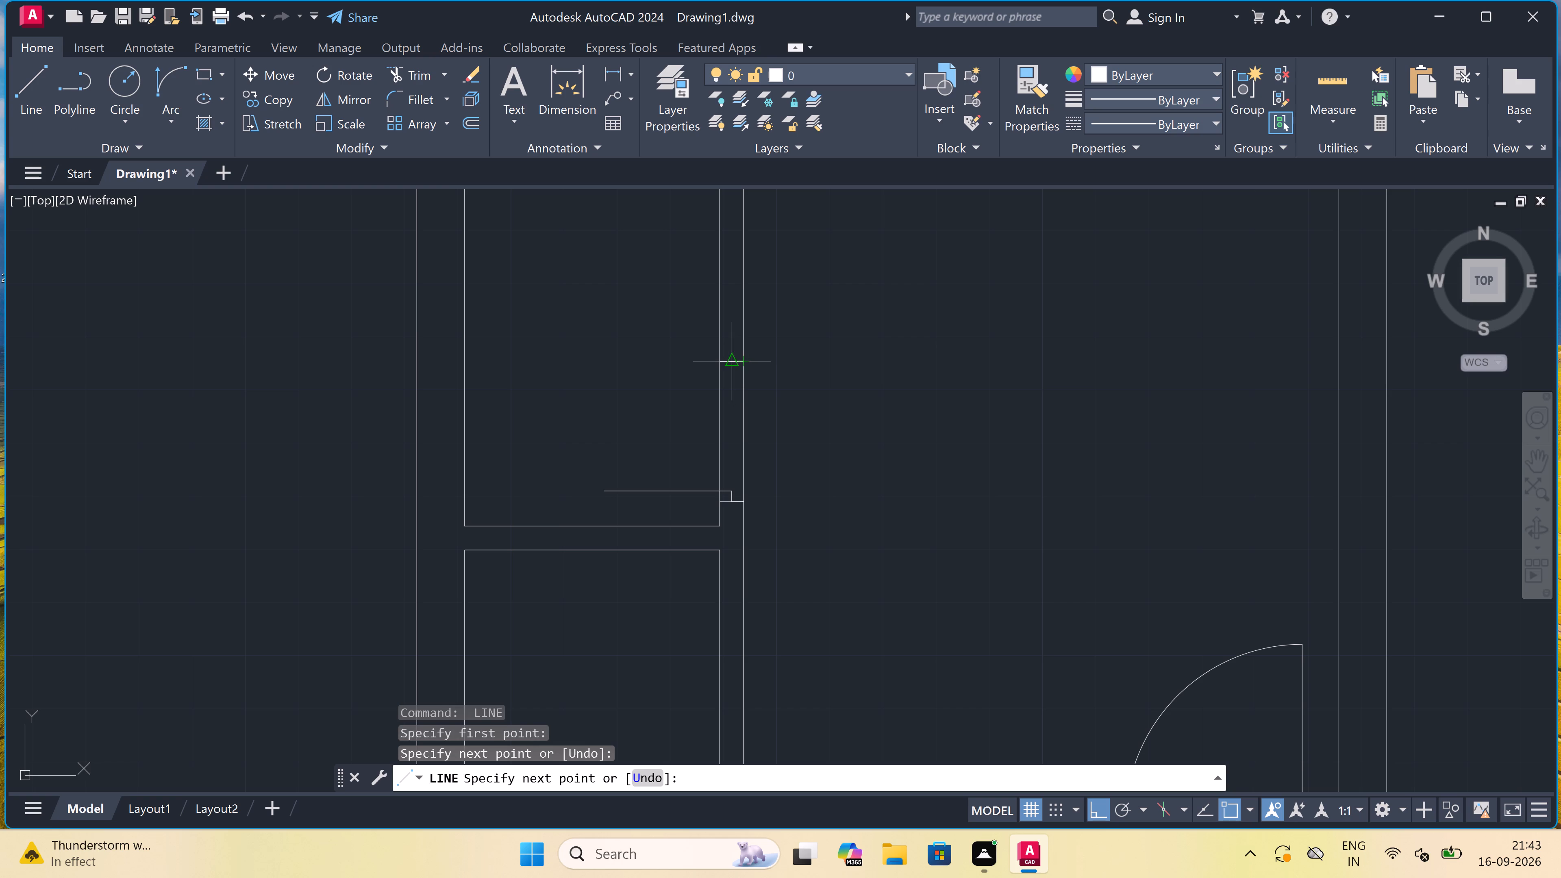
drag(730, 359, 731, 364)
text(2")
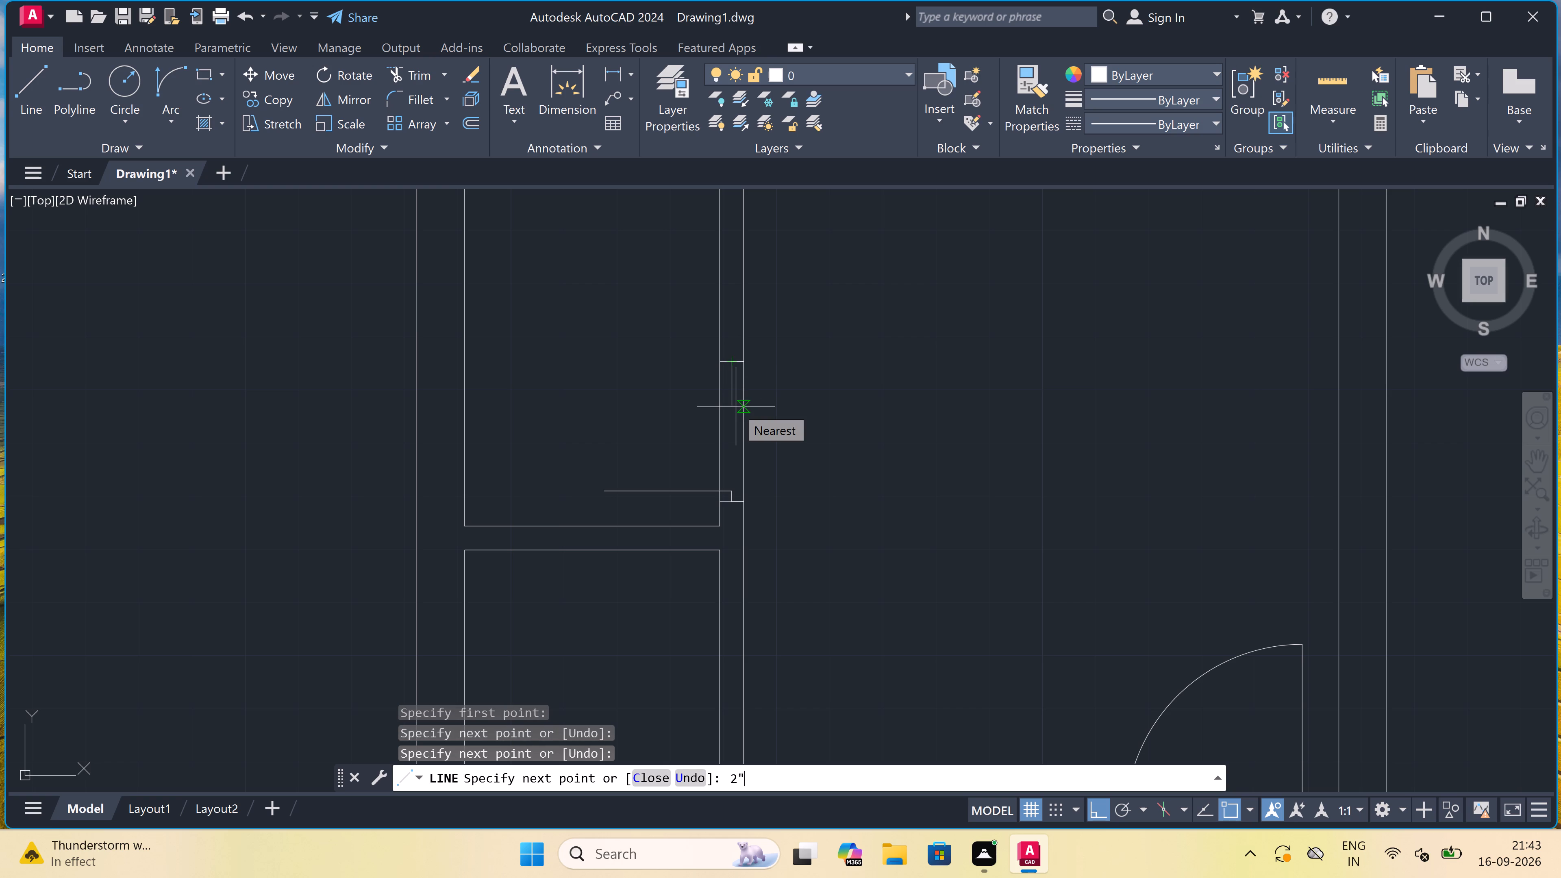
key(space)
key(Escape)
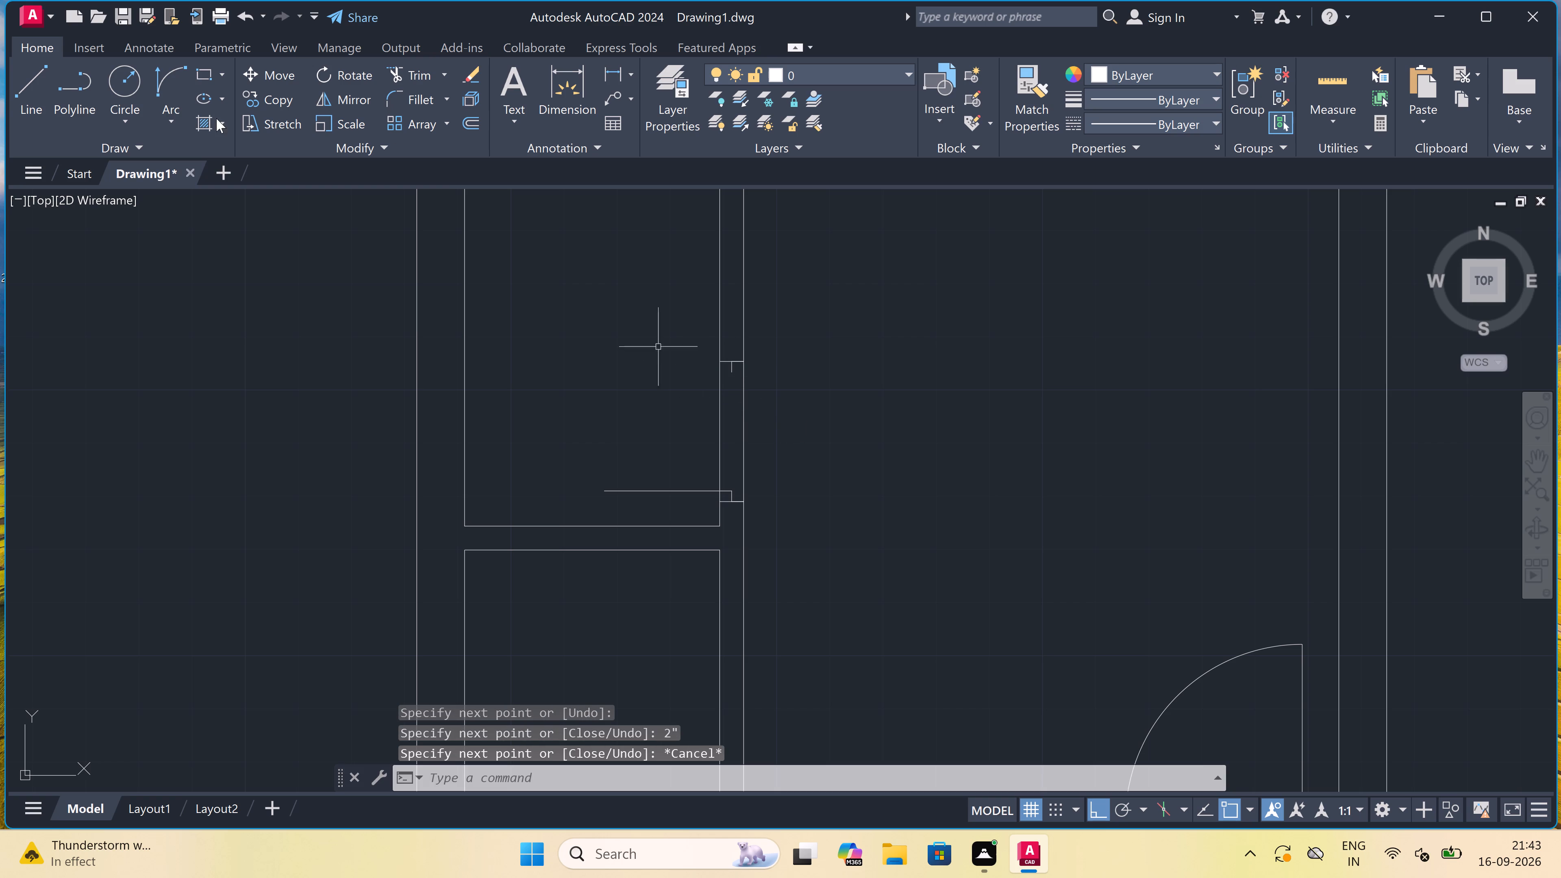
Draw the door swing as a Start, End, Direction arc from the upper jamb's stop to the leaf's free end.
click(168, 77)
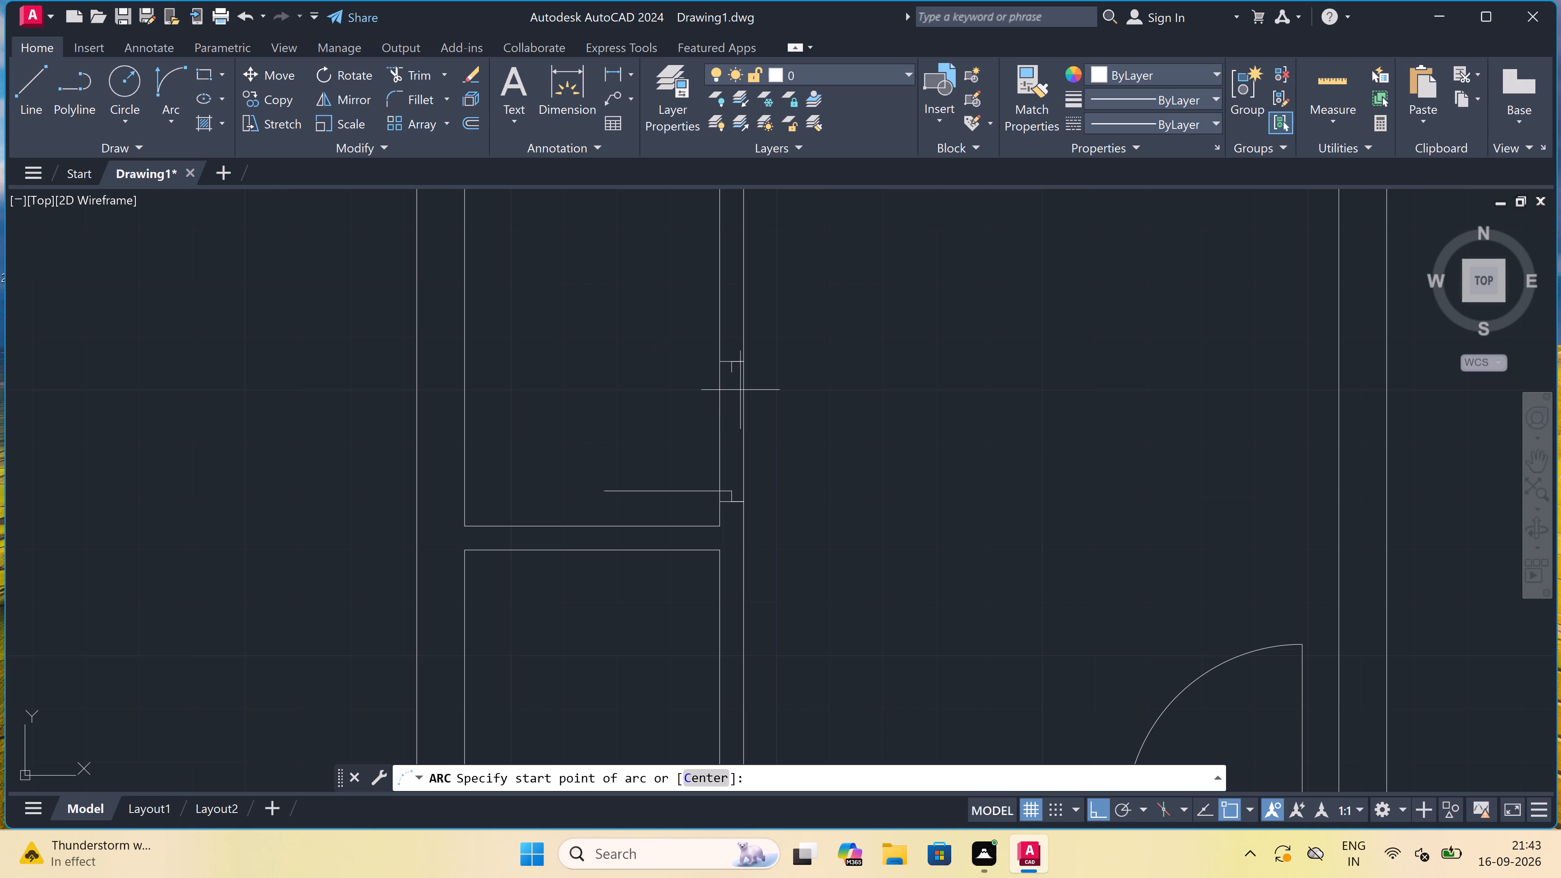
click(731, 372)
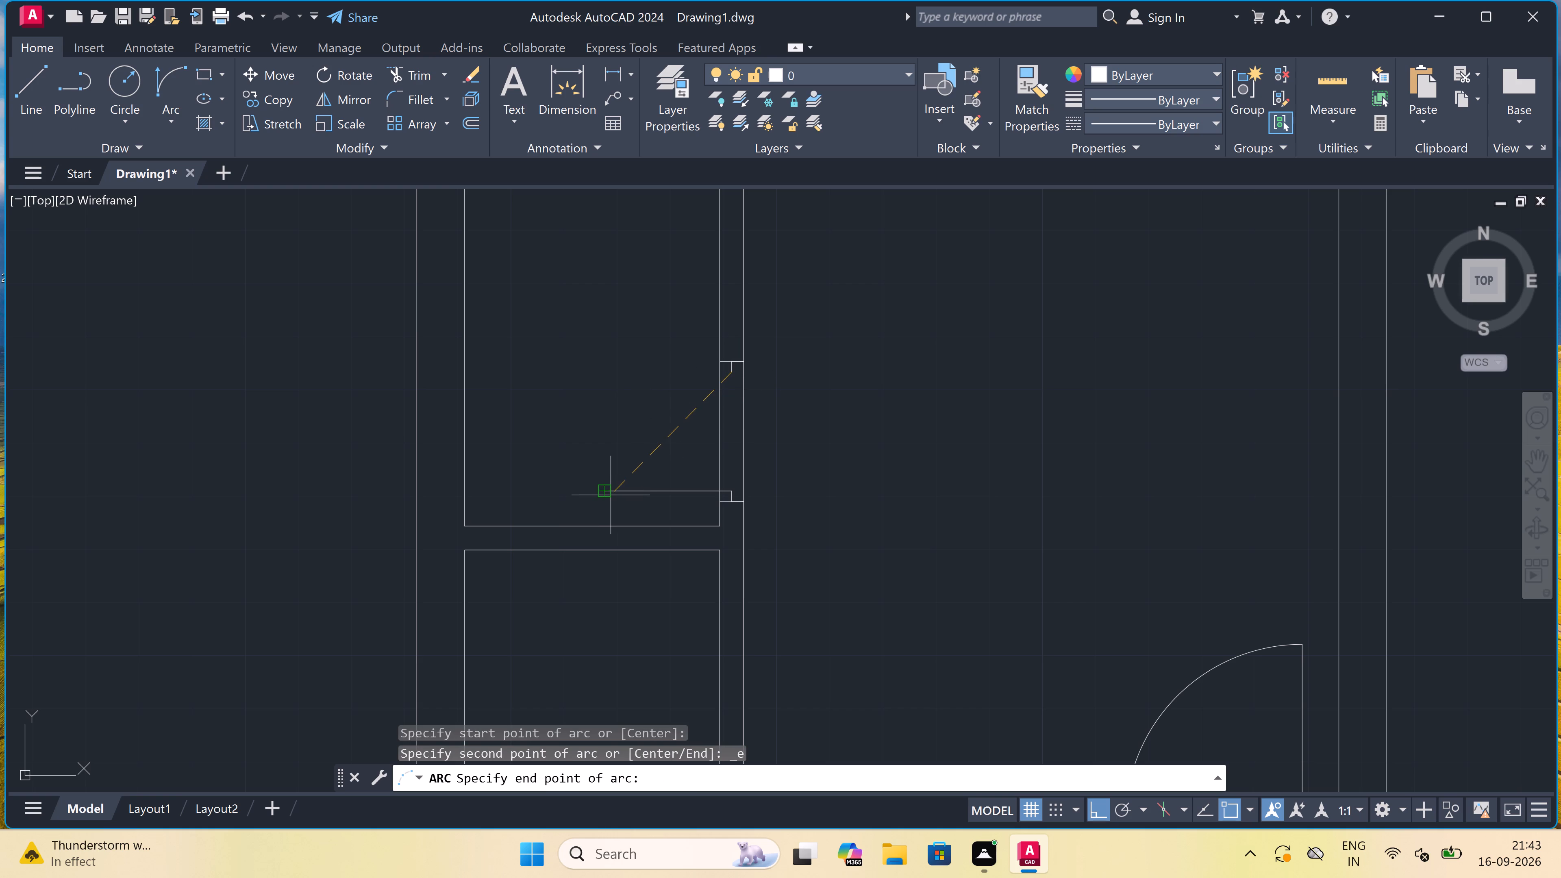
click(607, 493)
click(583, 453)
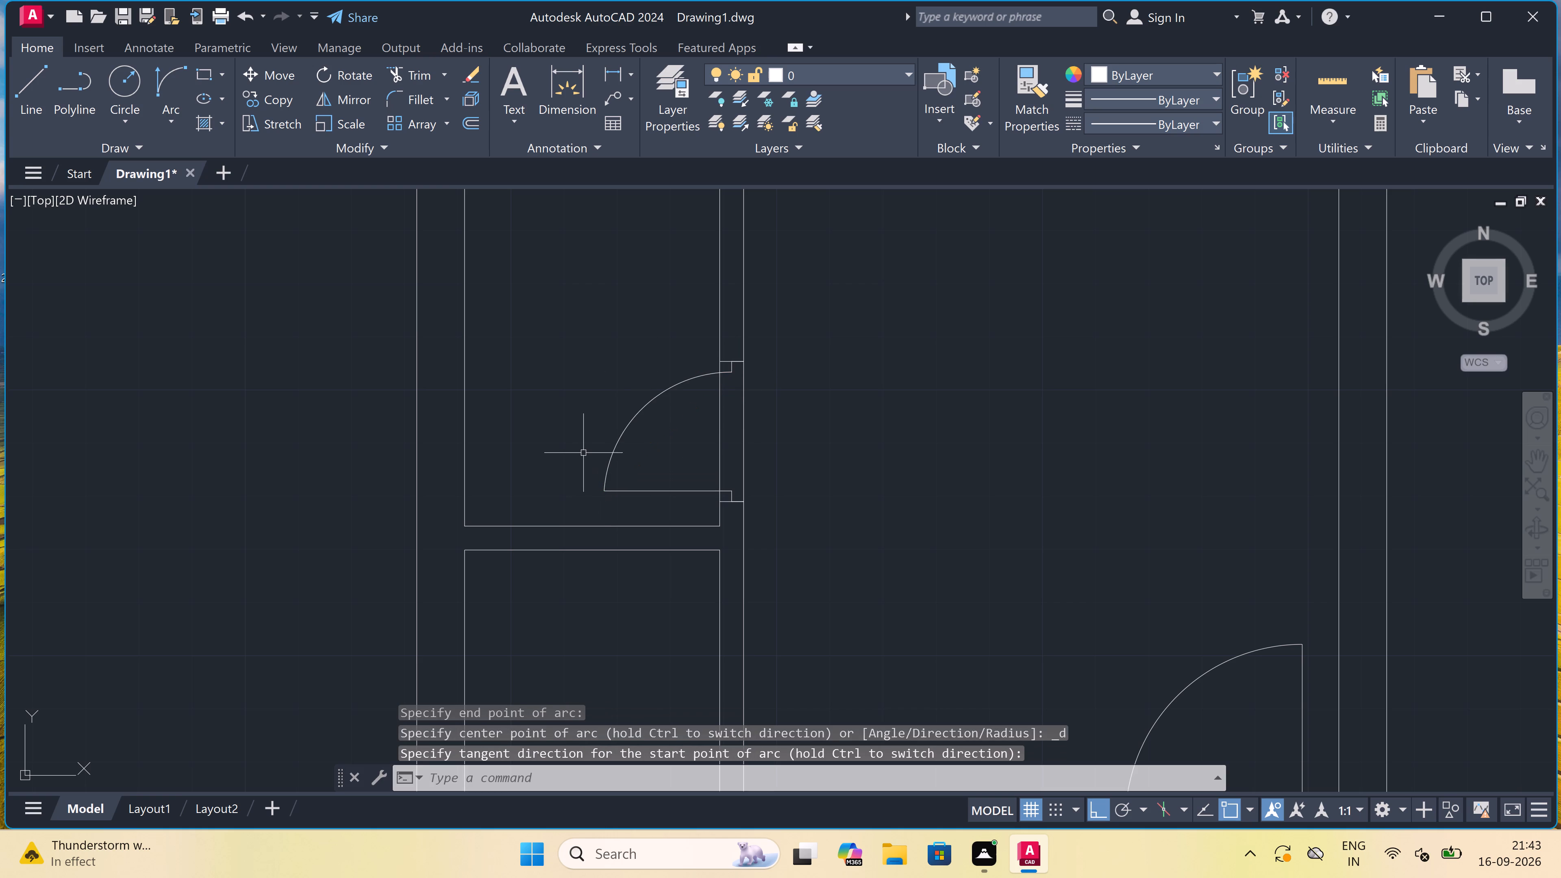
Trim both partition lines between the two jambs to open the upper-left room's doorway.
text(tr)
key(space)
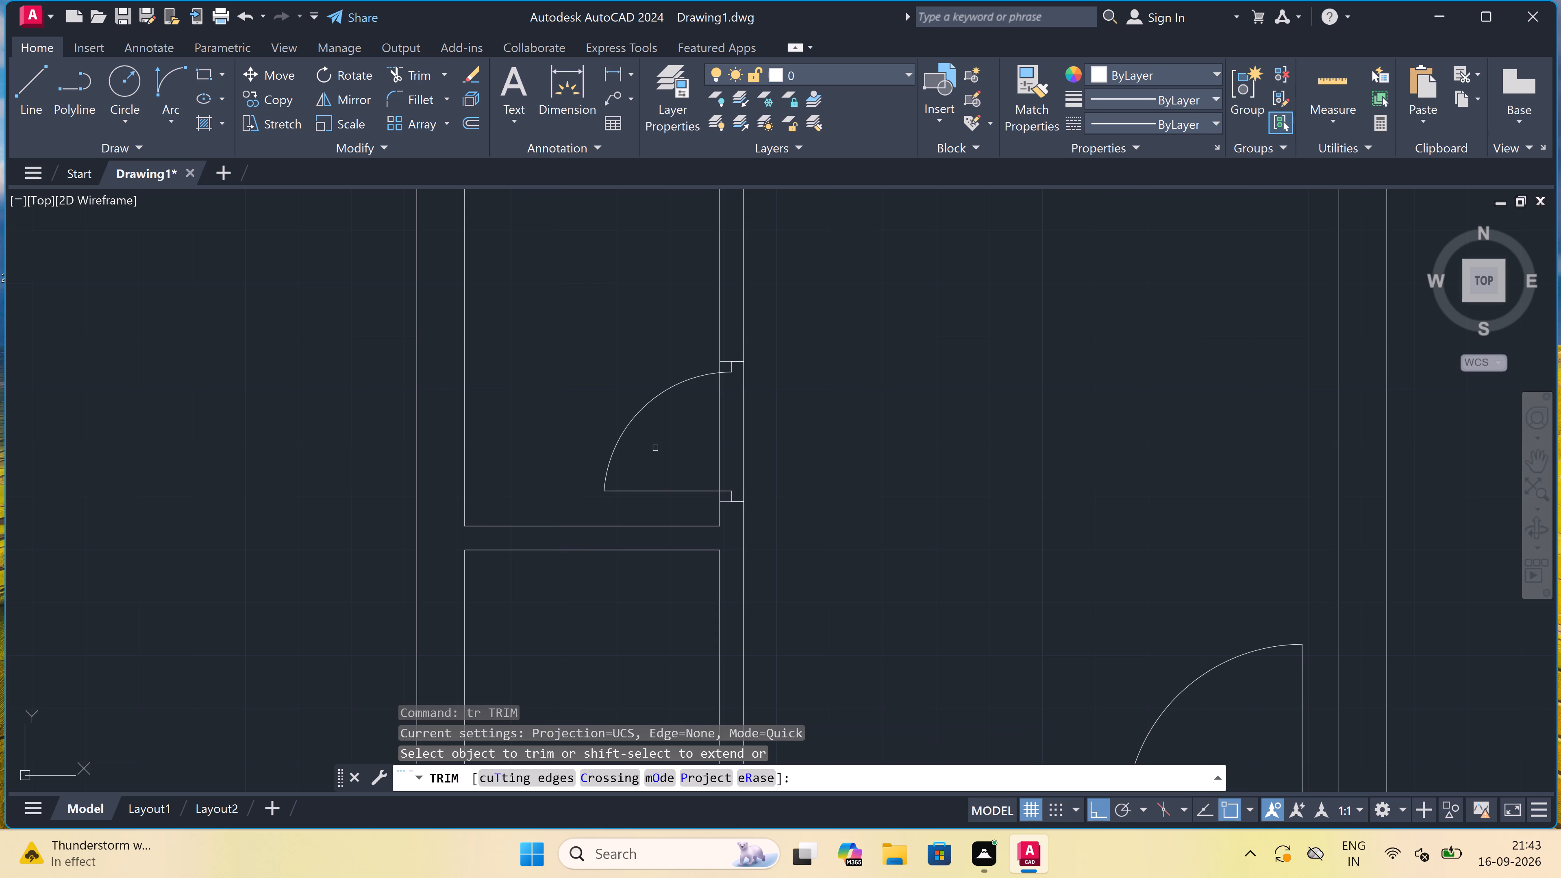
drag(658, 446, 661, 446)
click(763, 427)
scroll(668, 332, down, 3)
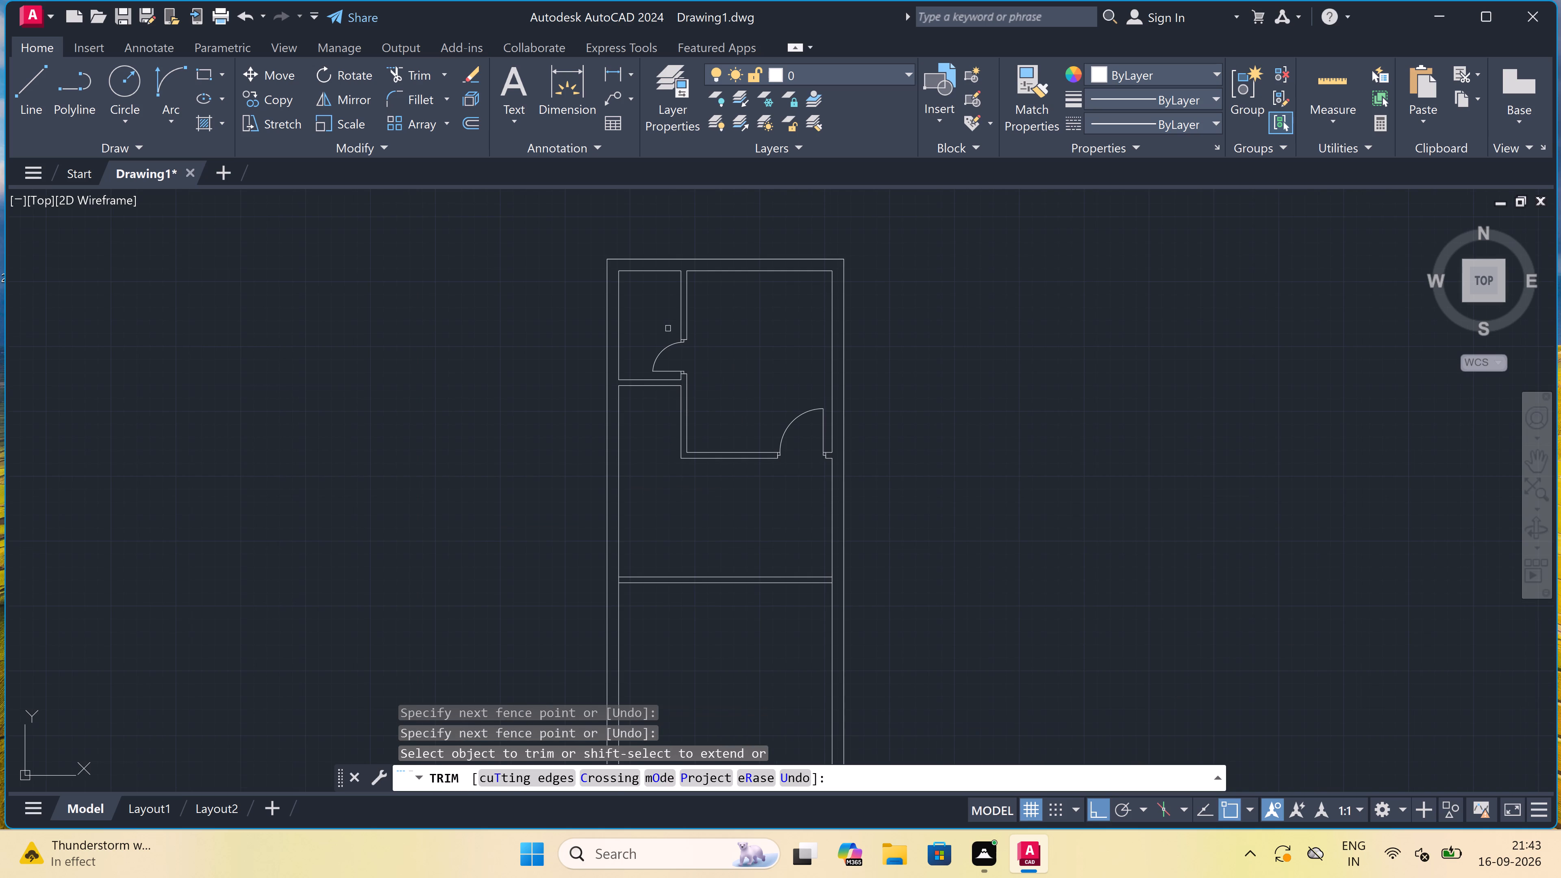
key(Escape)
Draw a line across the first full-width partition below the upper rooms, aligned with the left jamb of the door above.
scroll(668, 321, down, 1)
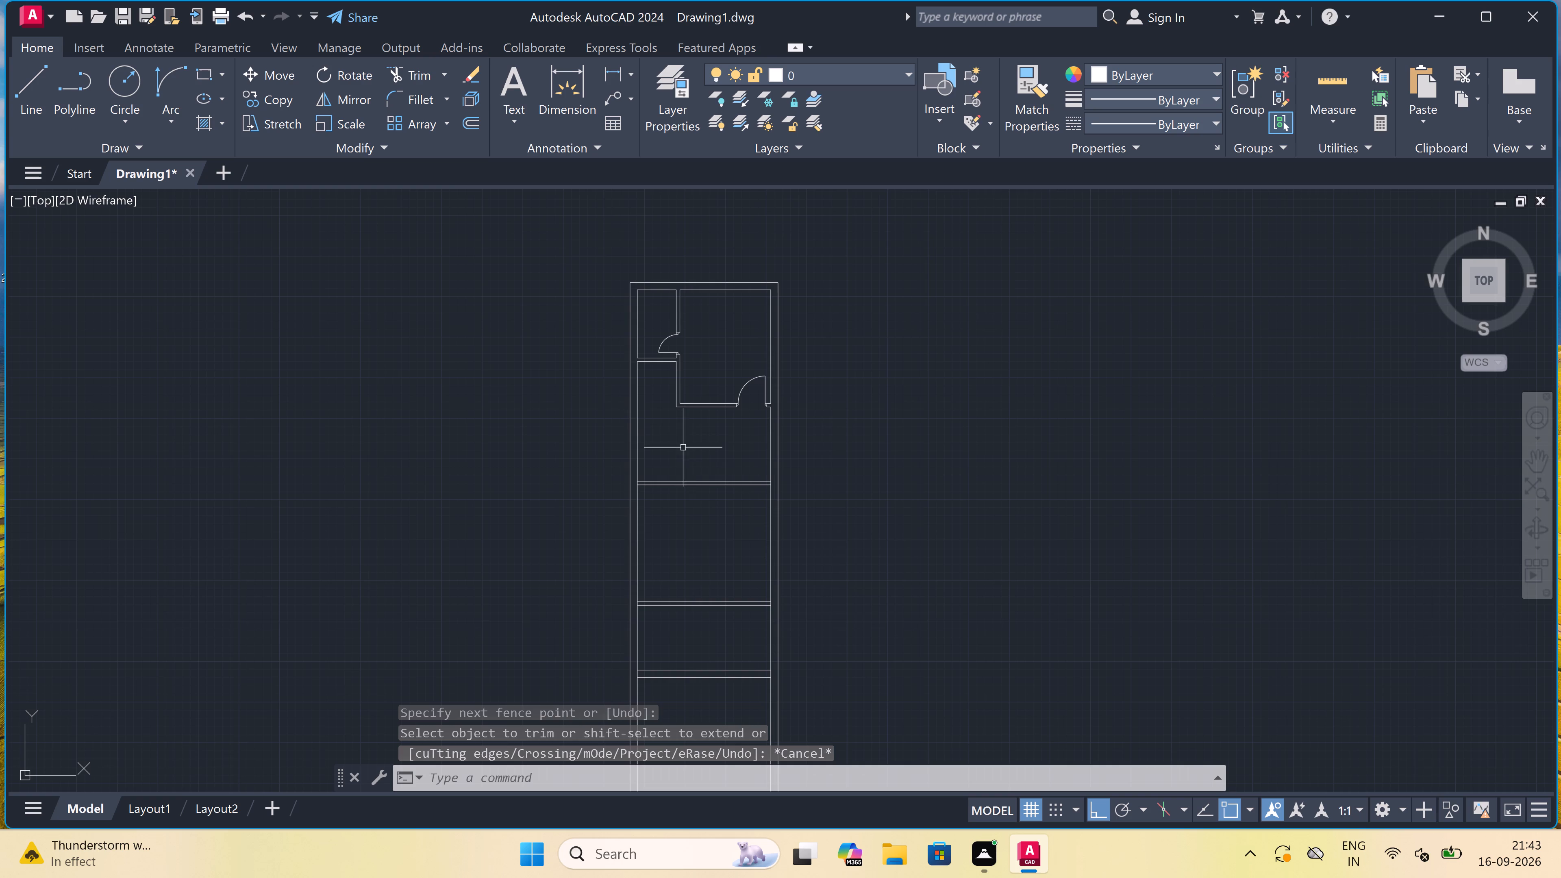
scroll(702, 496, up, 1)
scroll(709, 467, down, 1)
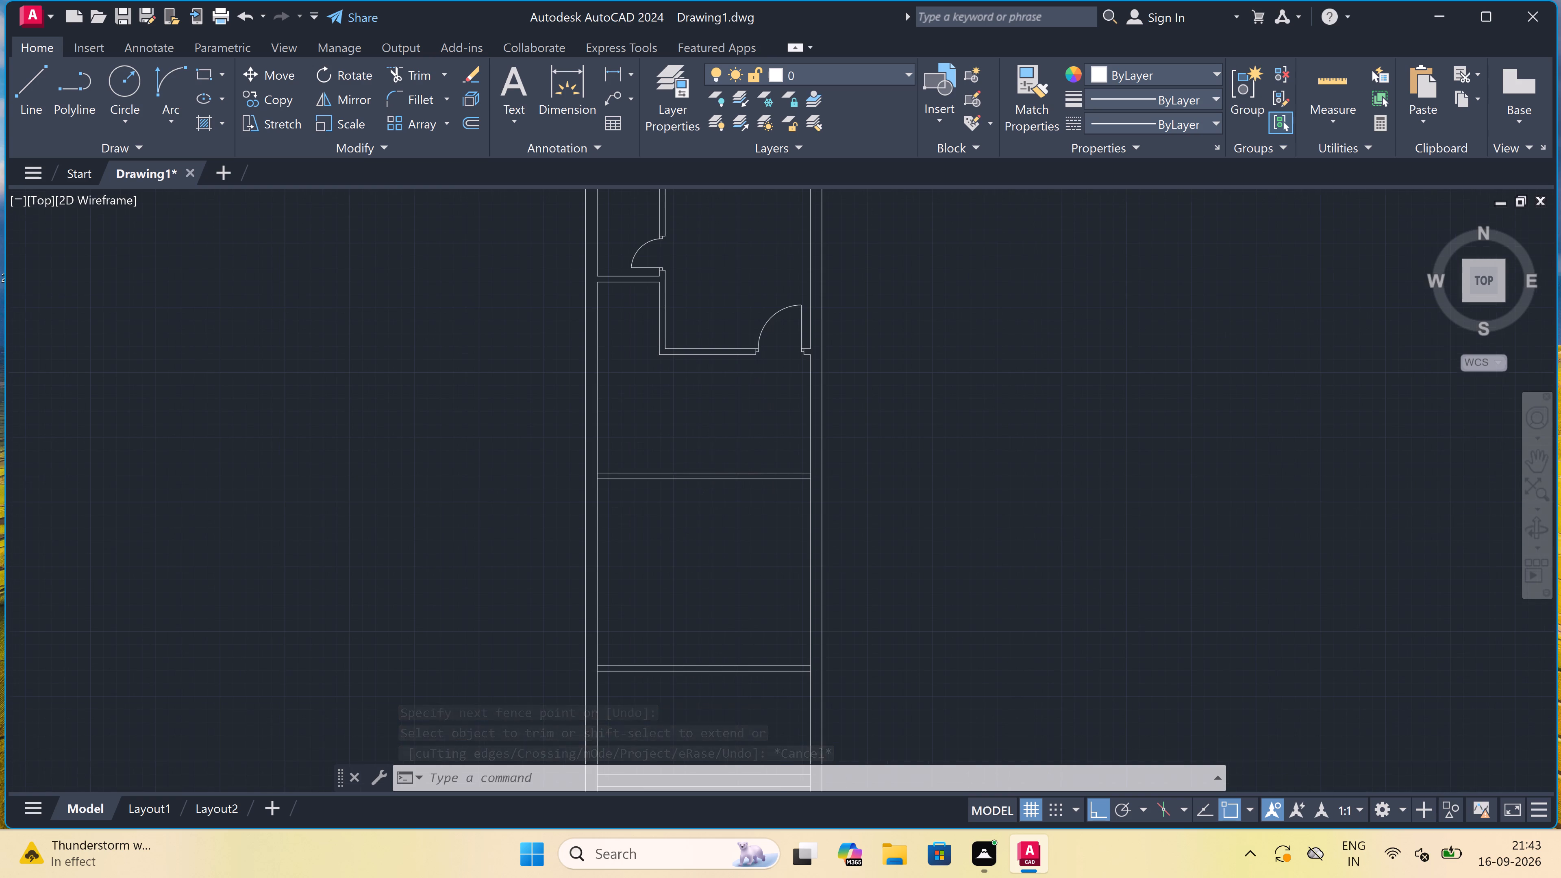
scroll(708, 474, down, 1)
scroll(685, 581, up, 1)
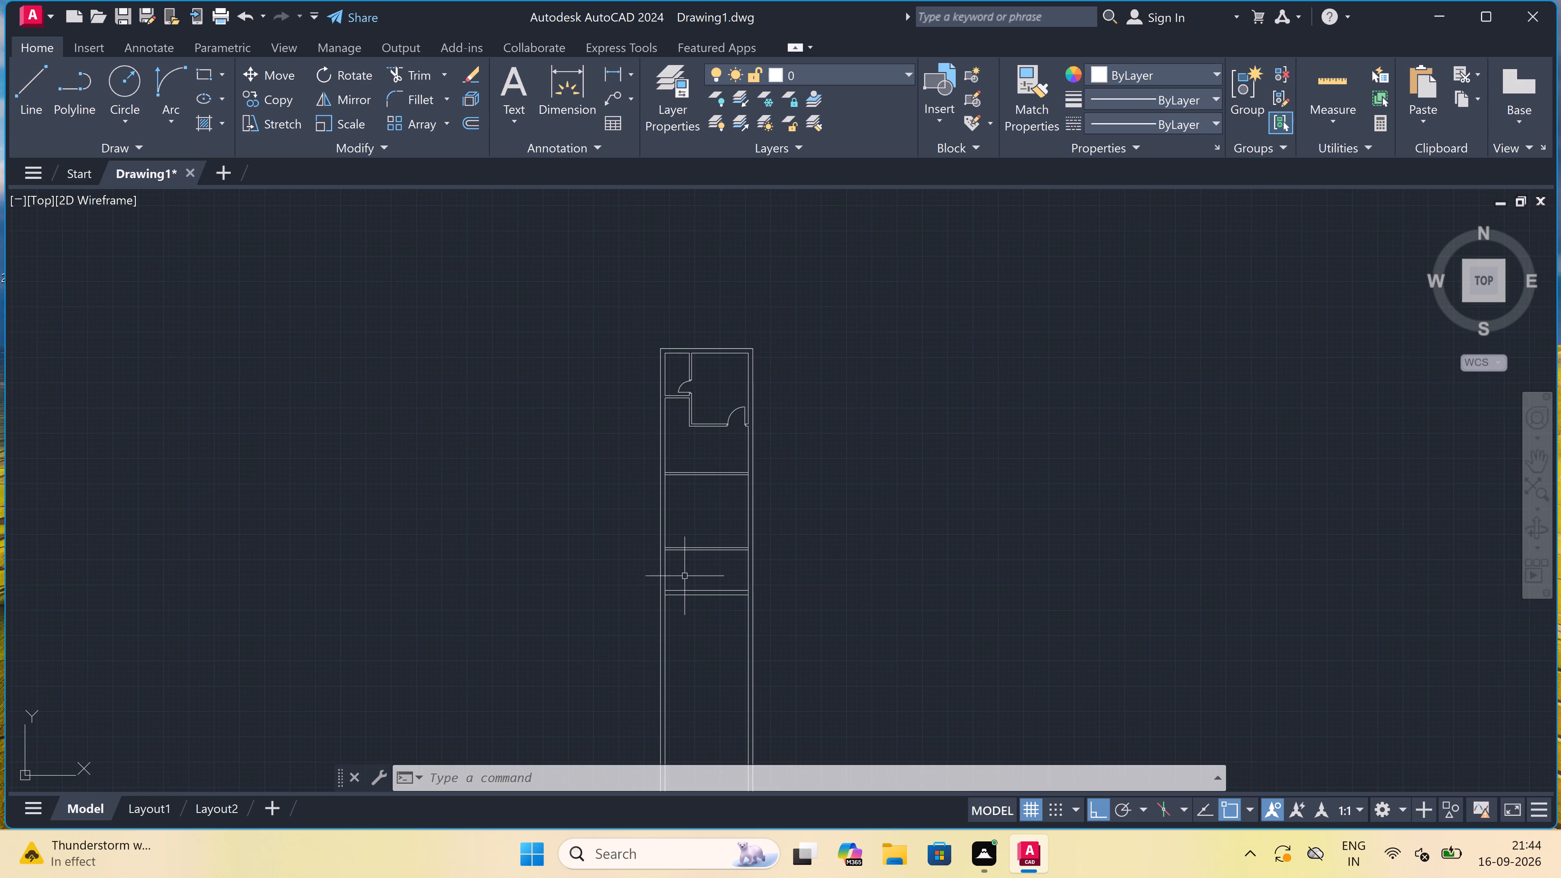
scroll(685, 581, up, 1)
scroll(699, 577, down, 1)
scroll(732, 438, up, 1)
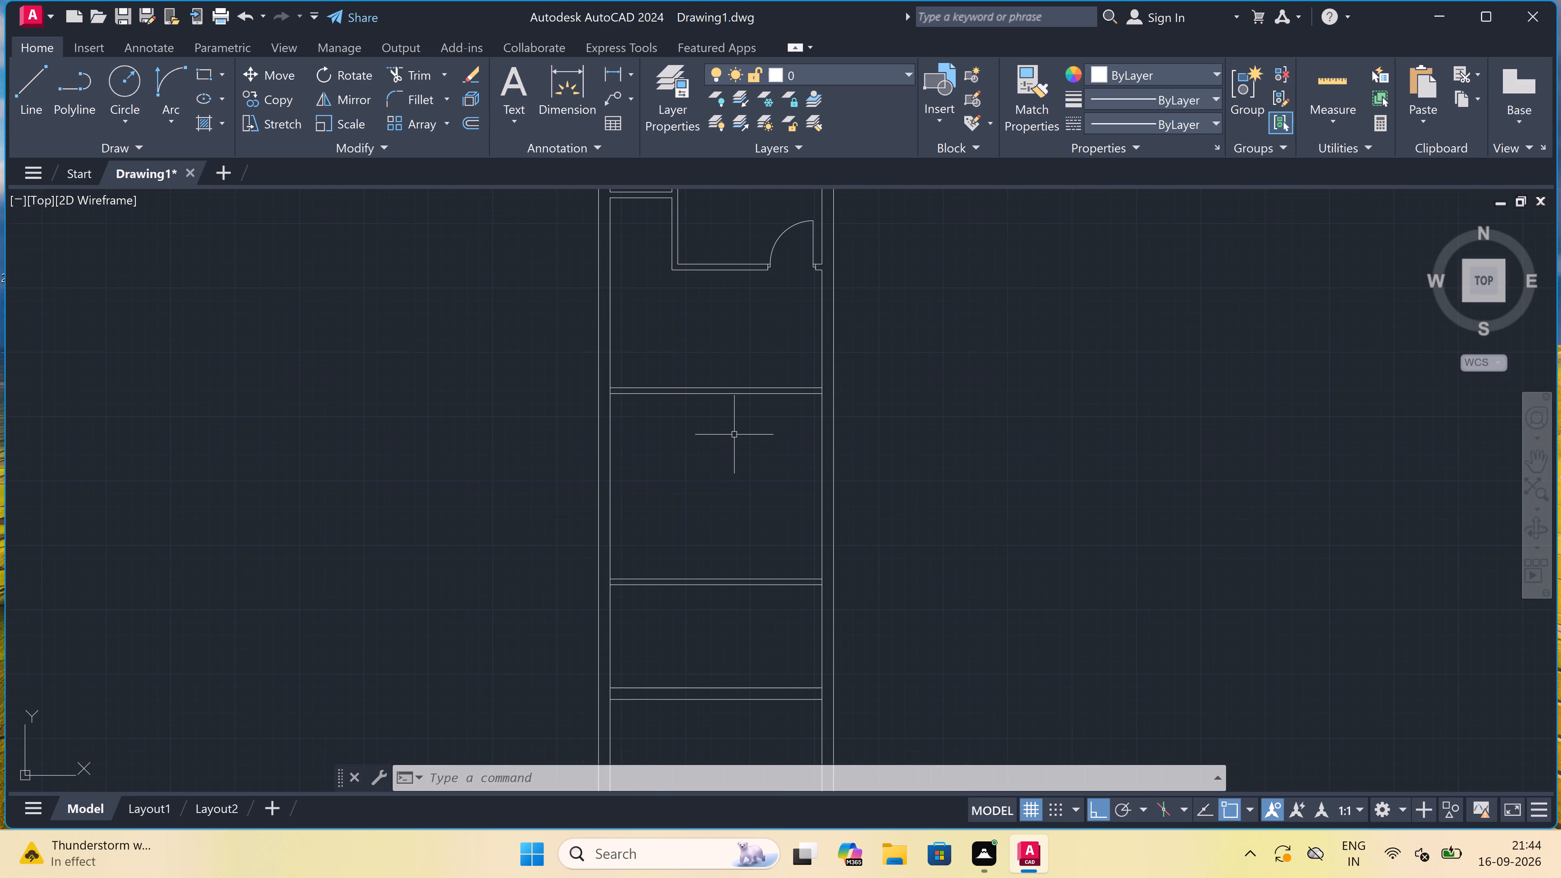
key(l)
key(space)
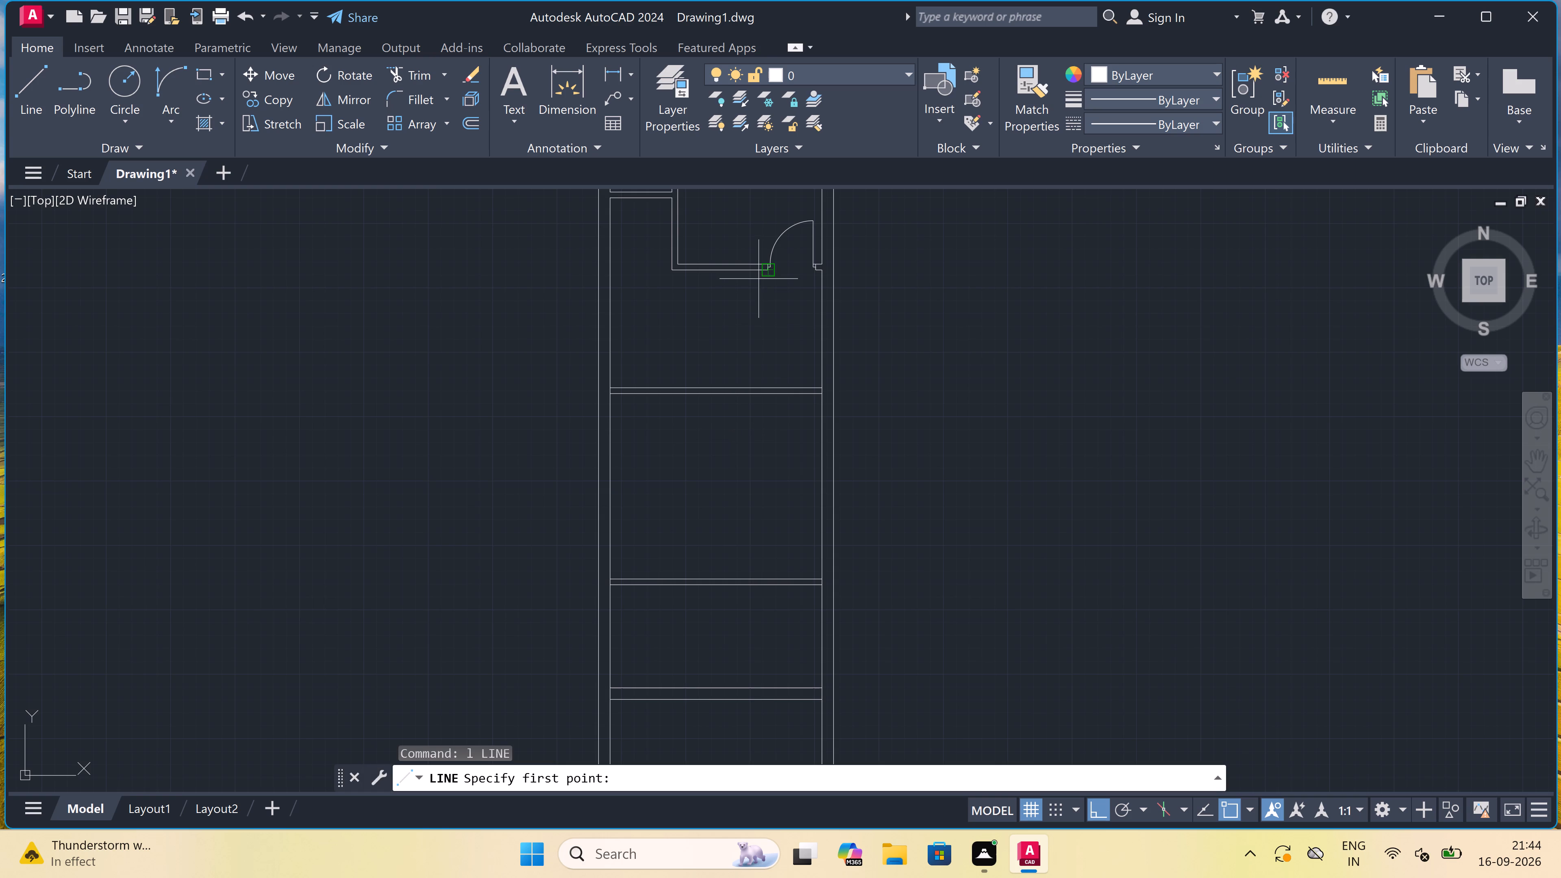
click(765, 387)
click(765, 394)
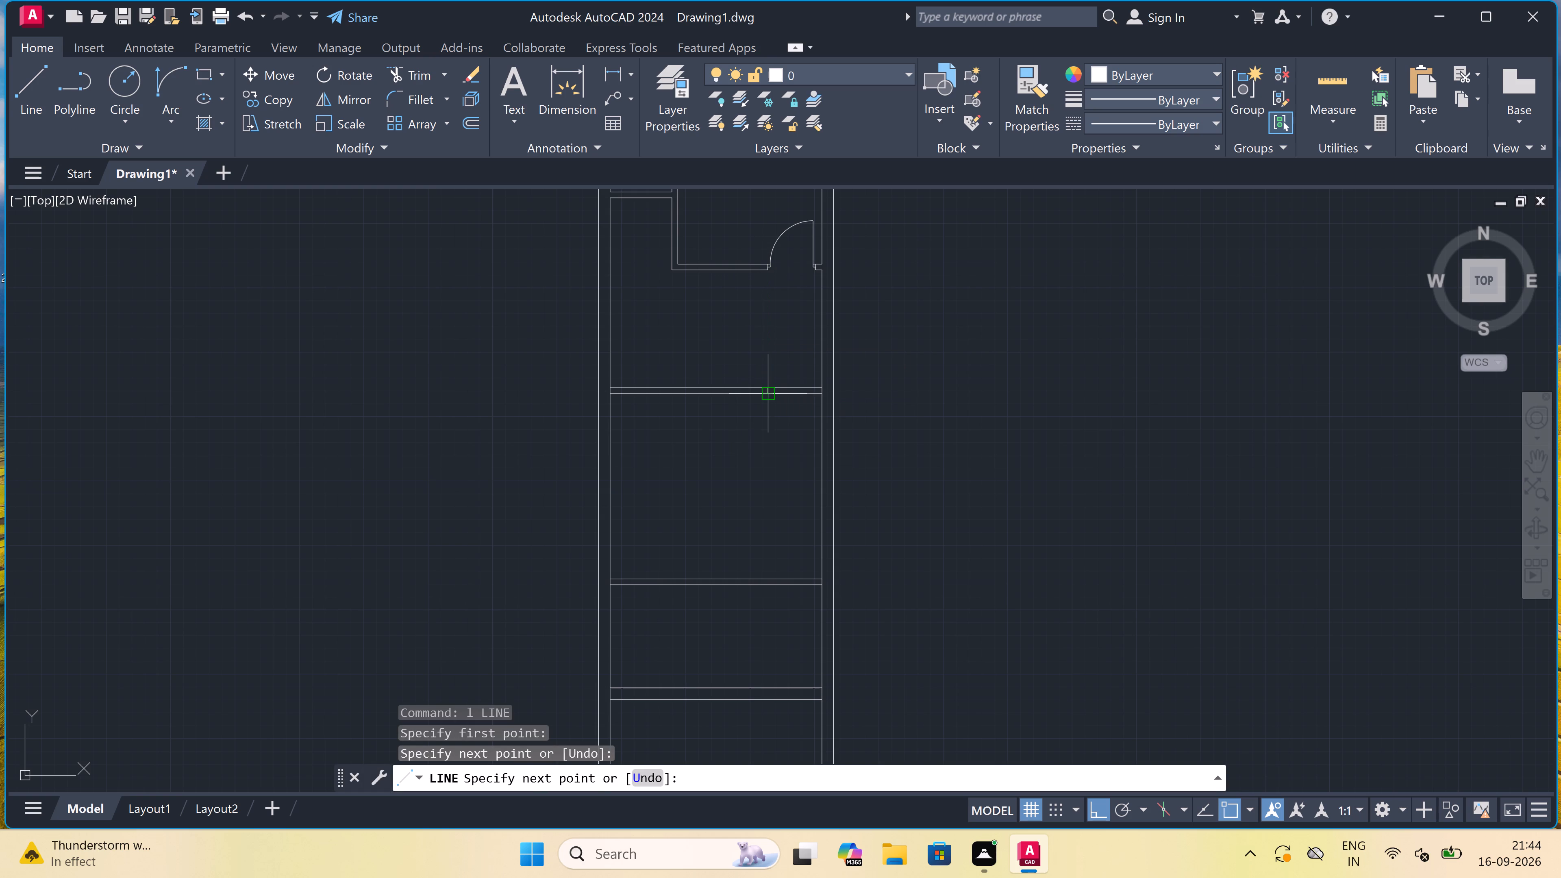
key(Escape)
Trim both lines of that partition between the new end line and the right outer wall.
text(tr)
key(space)
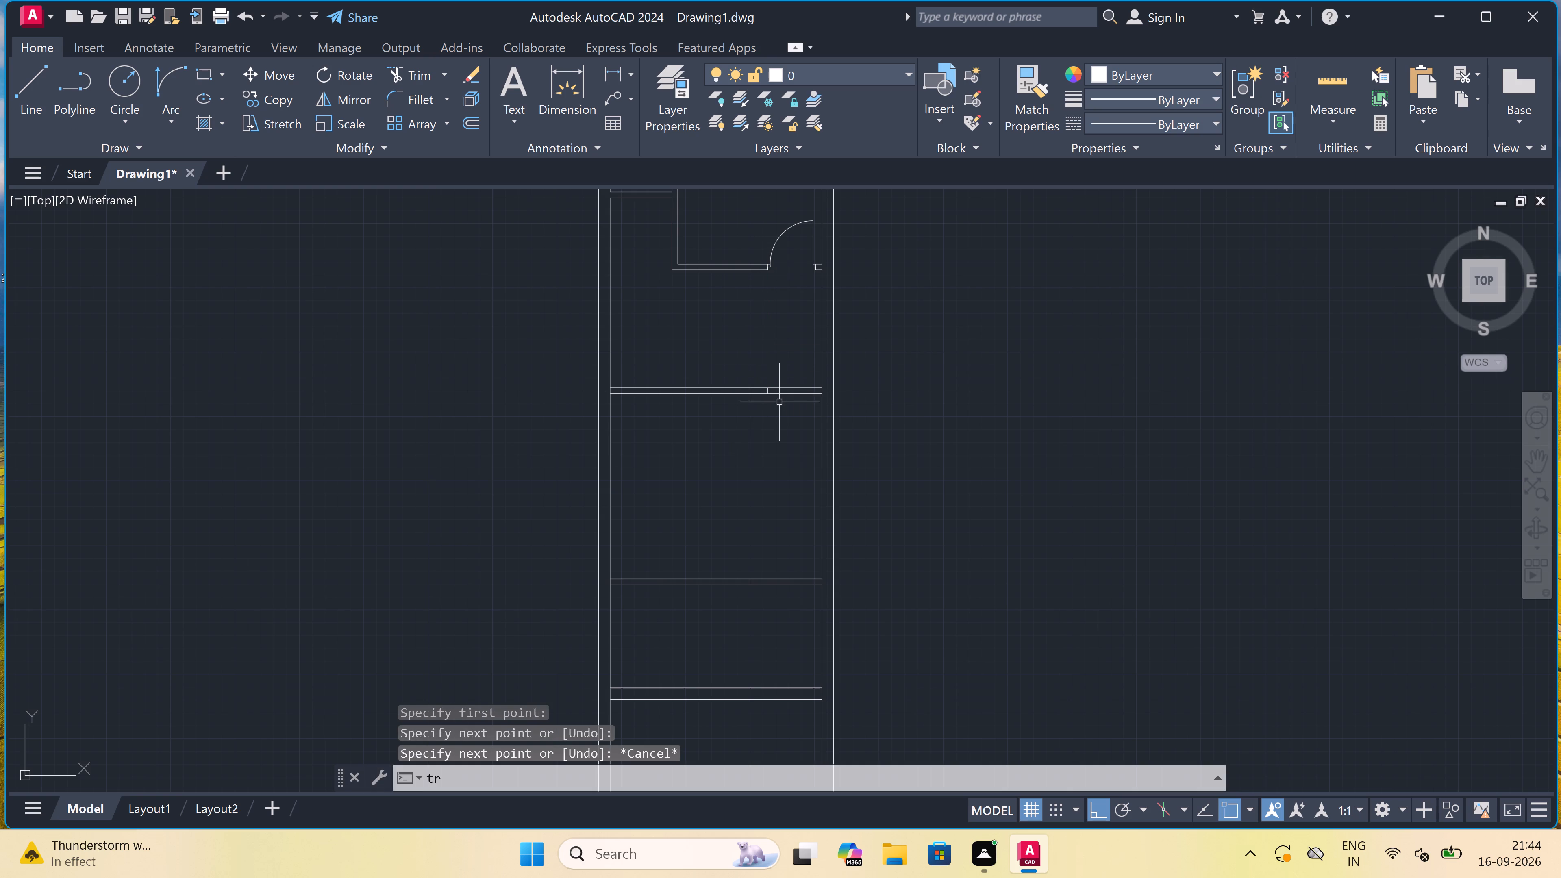
click(795, 419)
click(795, 373)
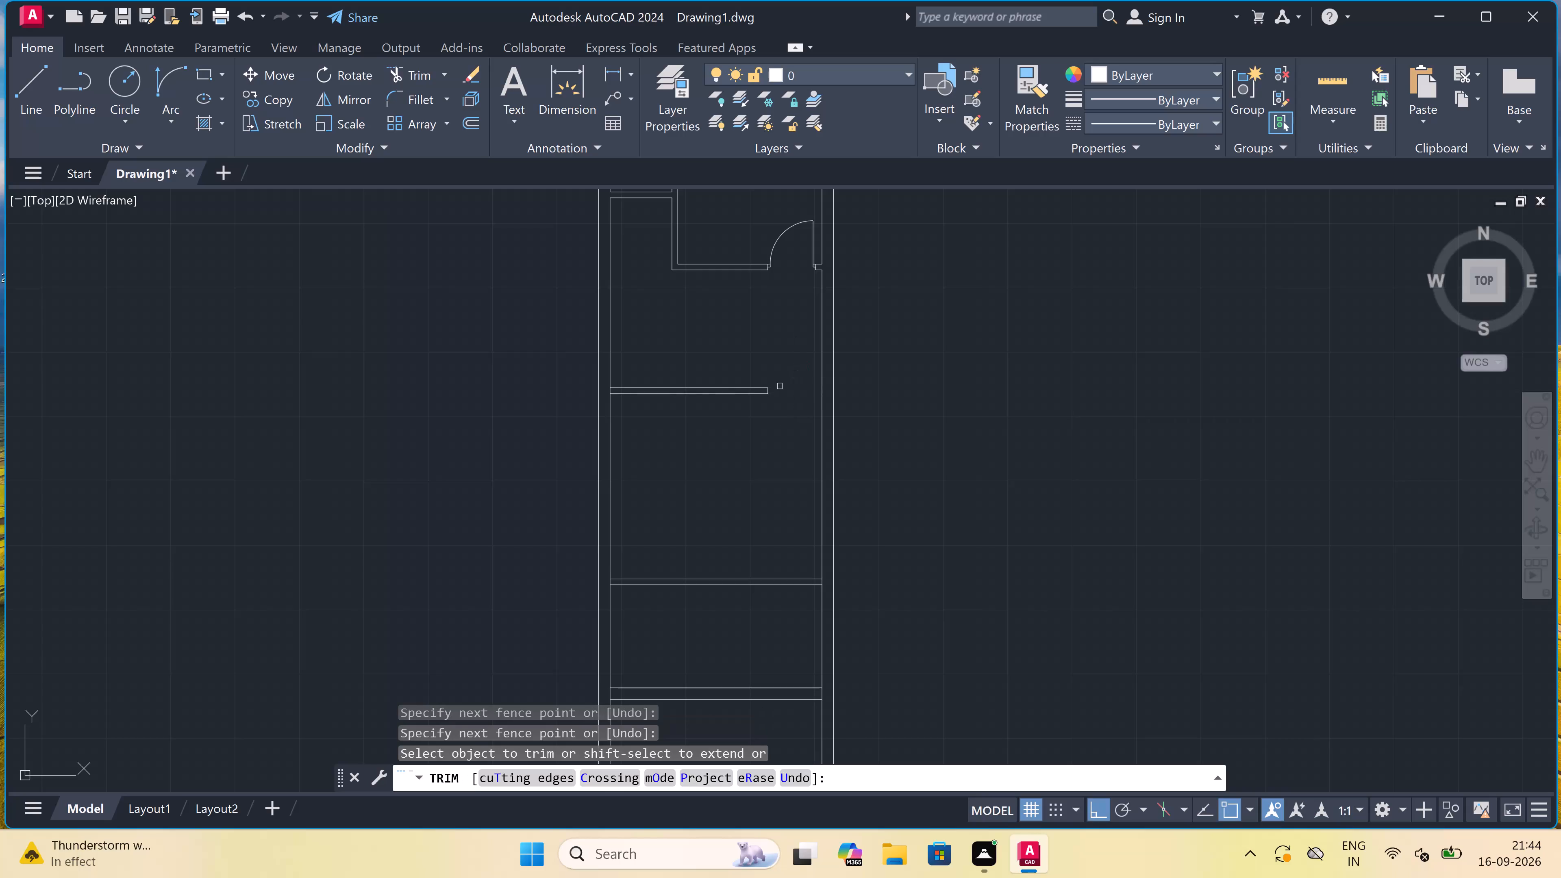
key(Escape)
Draw a line across the second full-width partition, aligned with the shortened end of the partition above it.
key(l)
key(space)
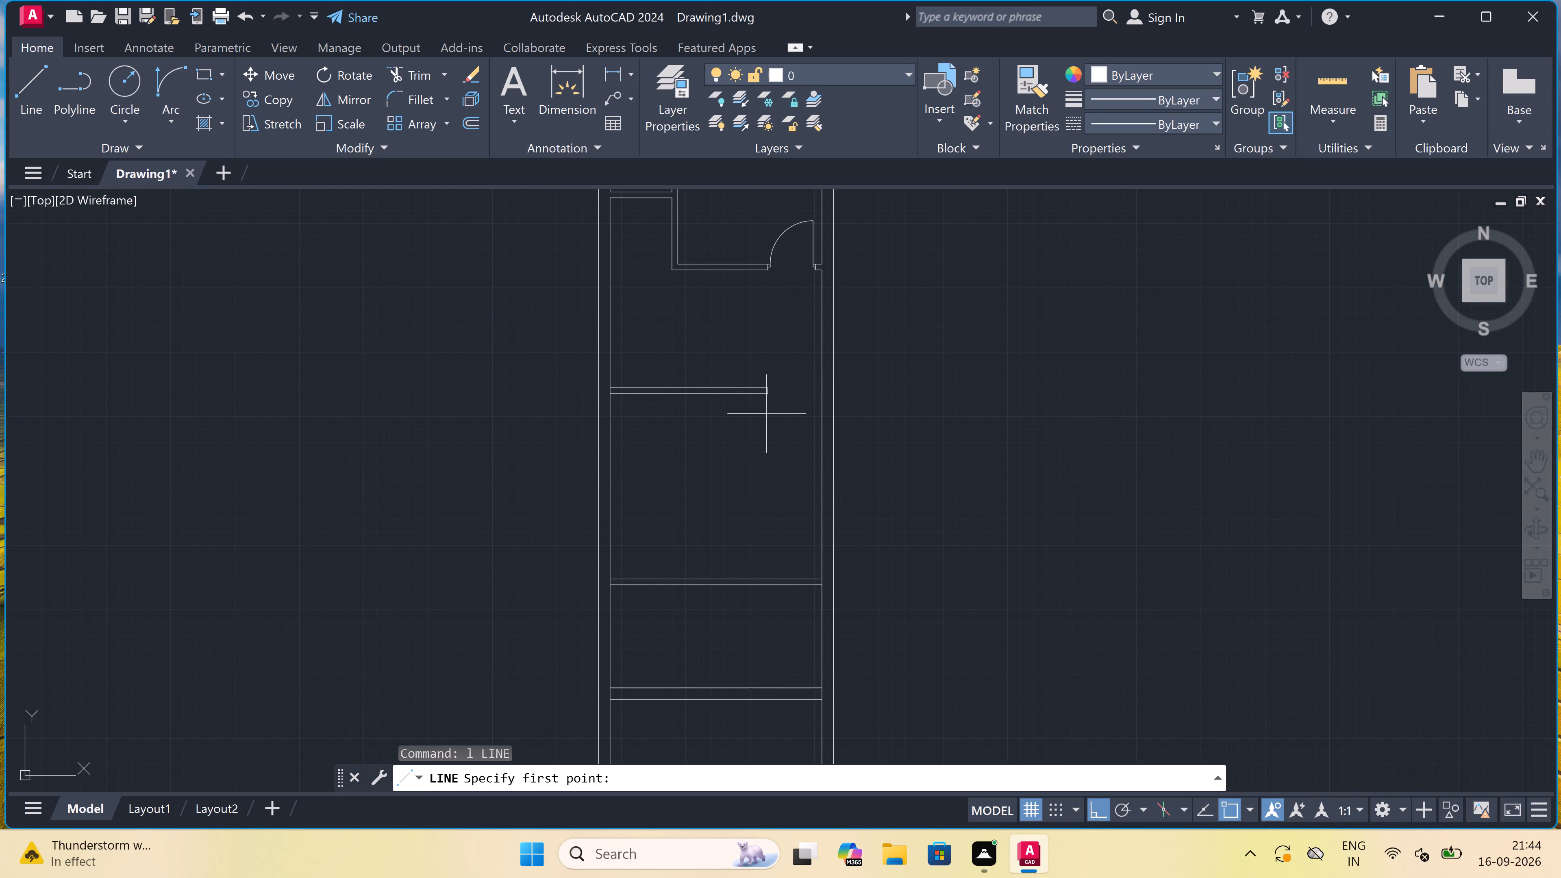
scroll(766, 392, up, 2)
scroll(768, 408, down, 2)
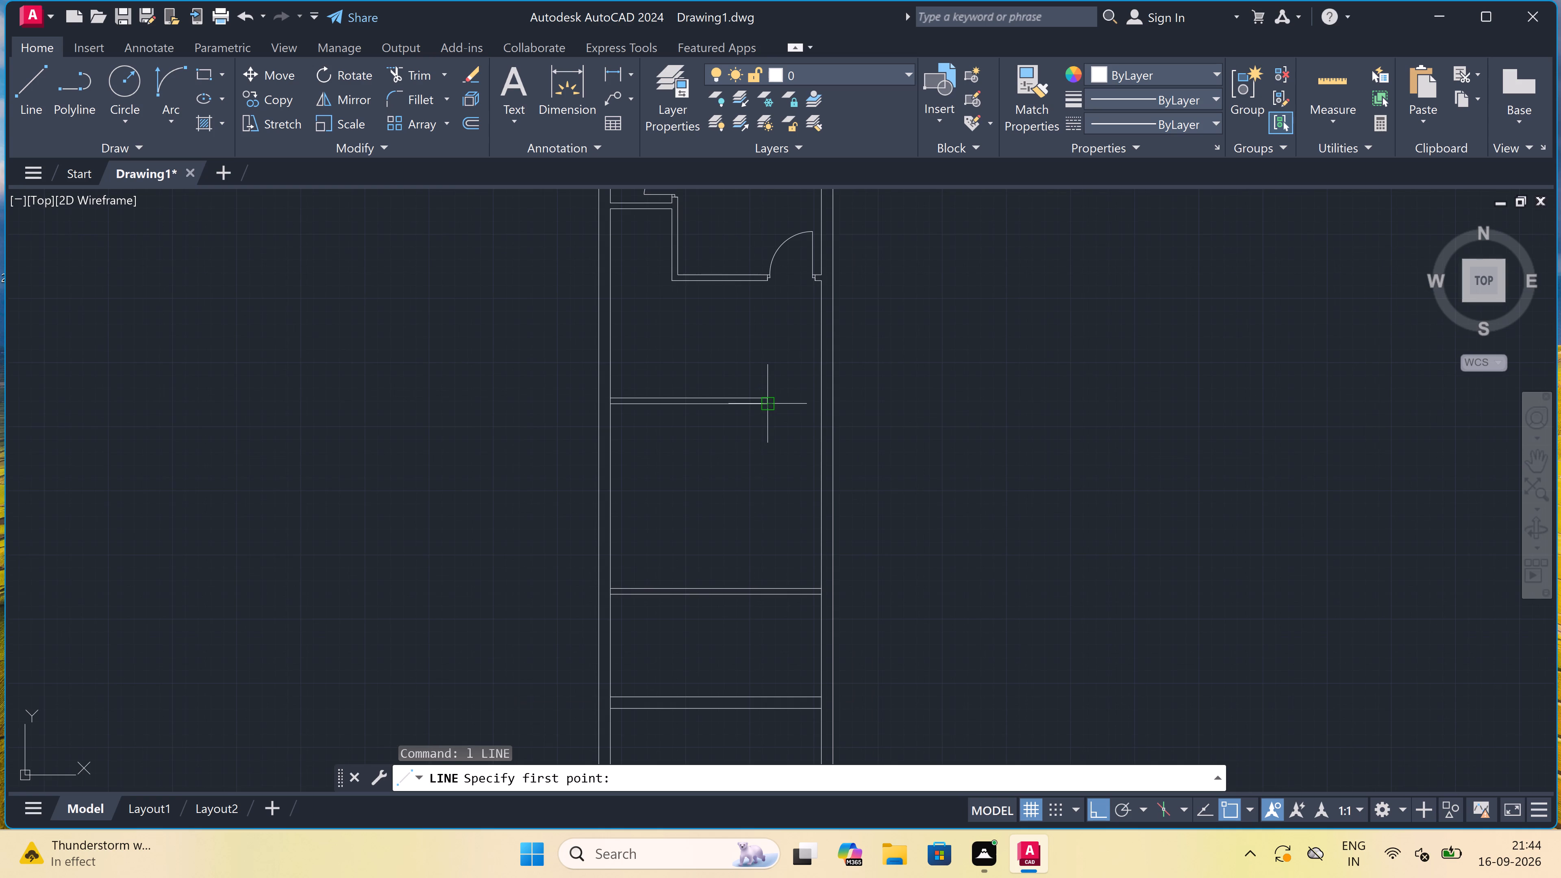
click(767, 585)
scroll(767, 585, up, 4)
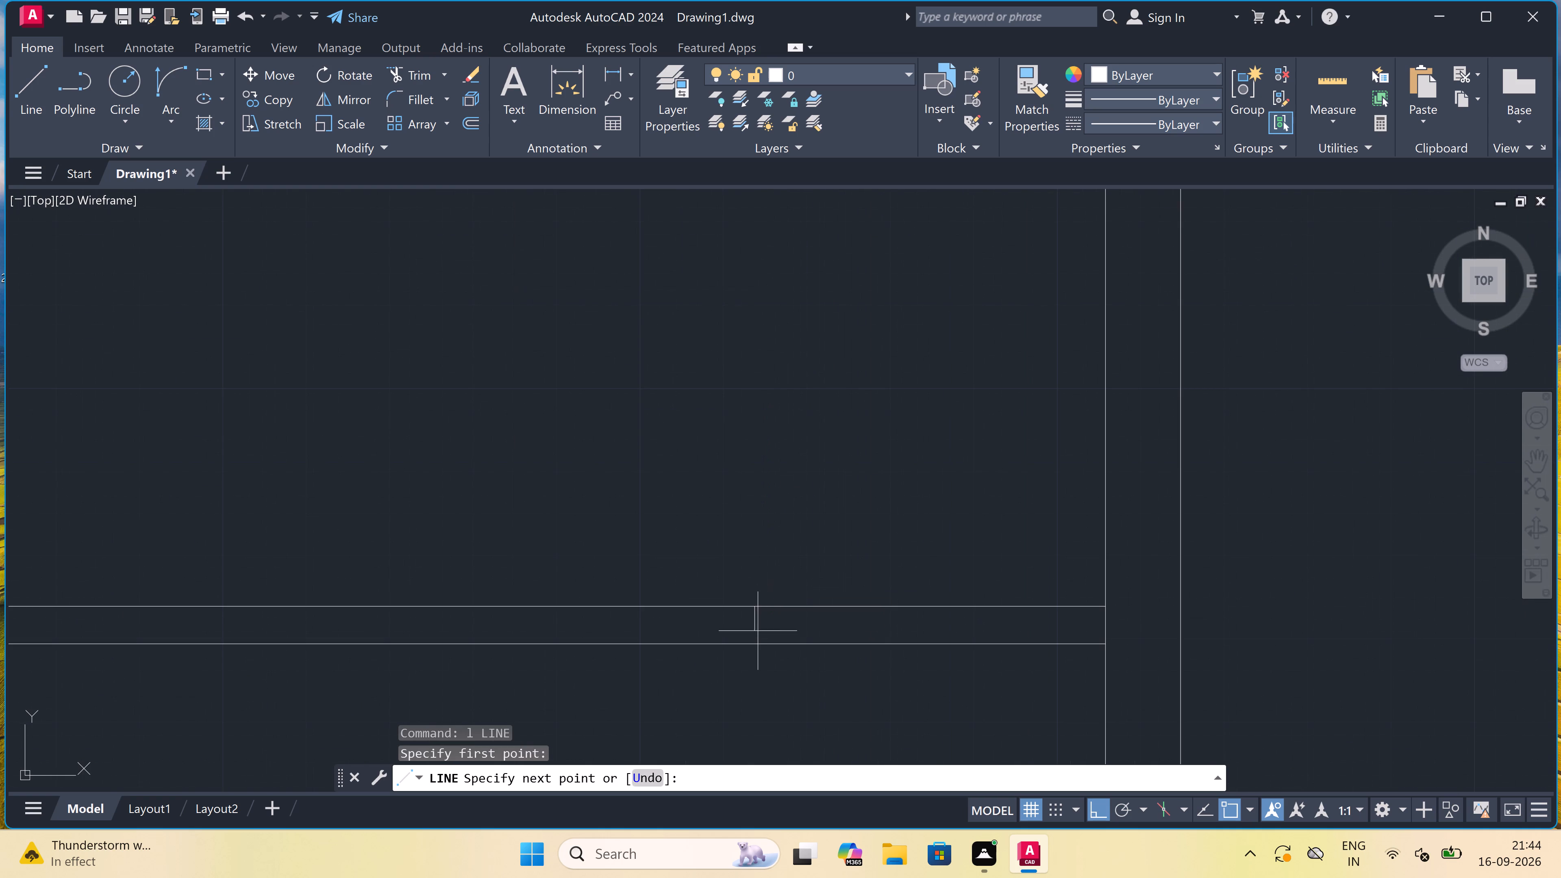
click(756, 641)
key(Escape)
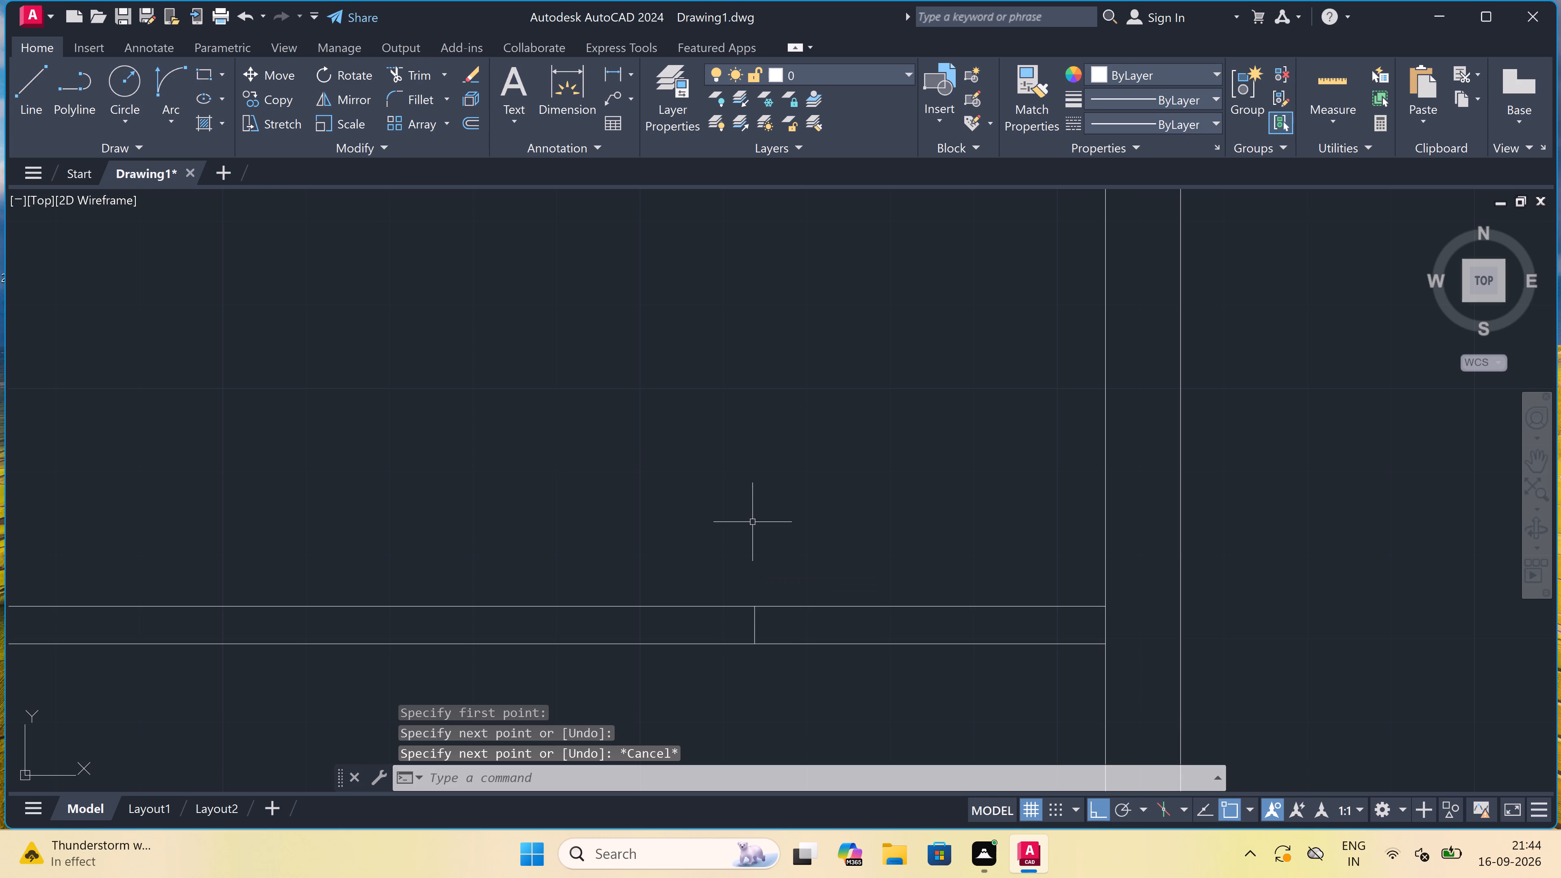
Trim both lines of that partition between the new end line and the right outer wall.
key(t)
text(r)
key(space)
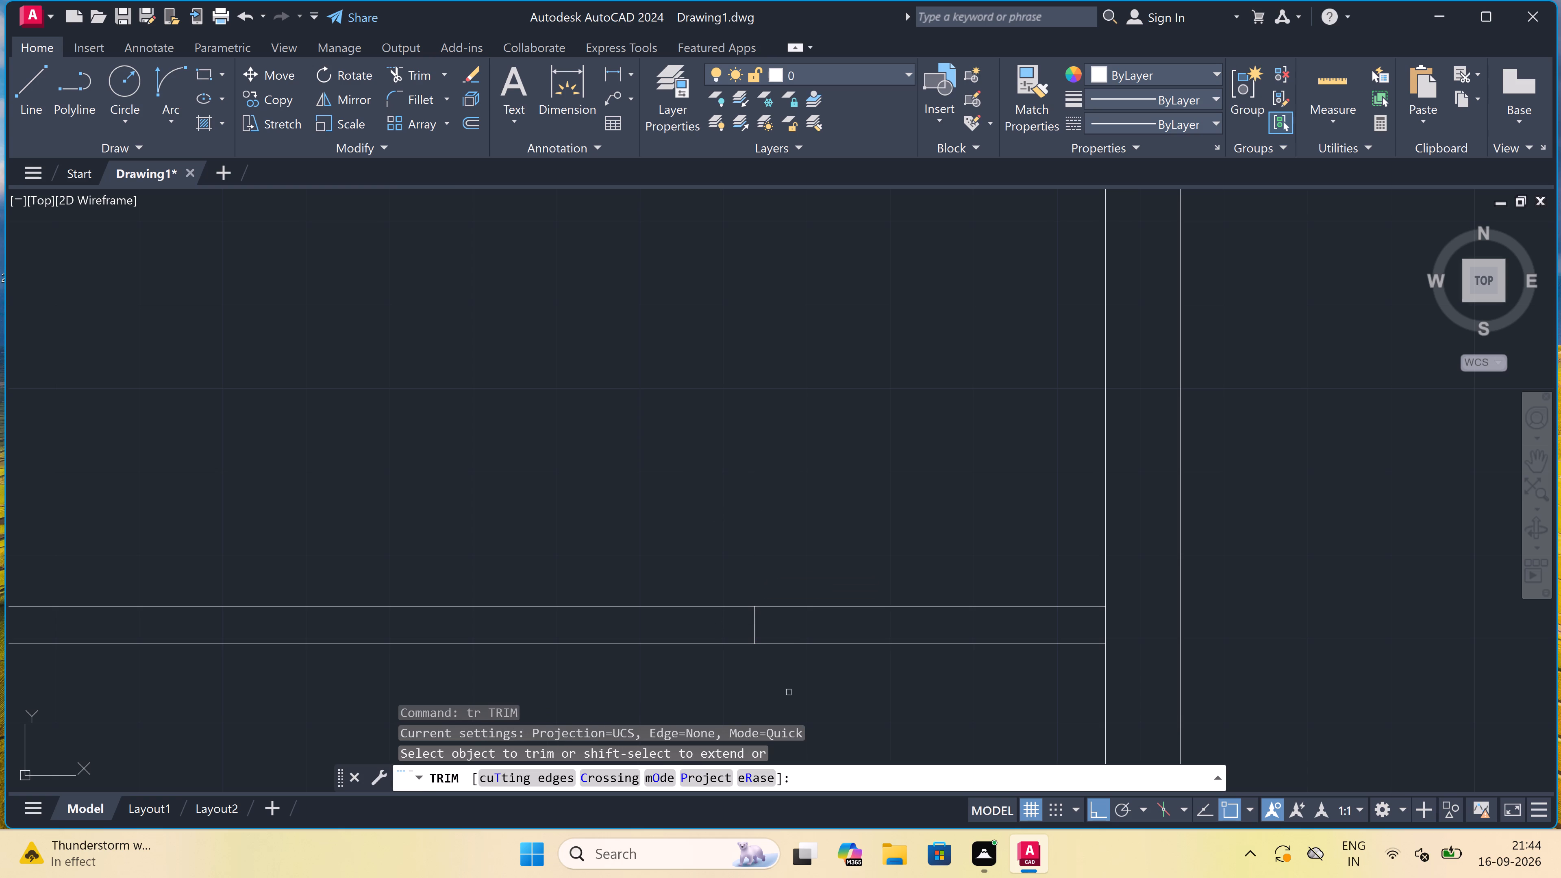
click(796, 670)
click(800, 570)
scroll(795, 537, down, 5)
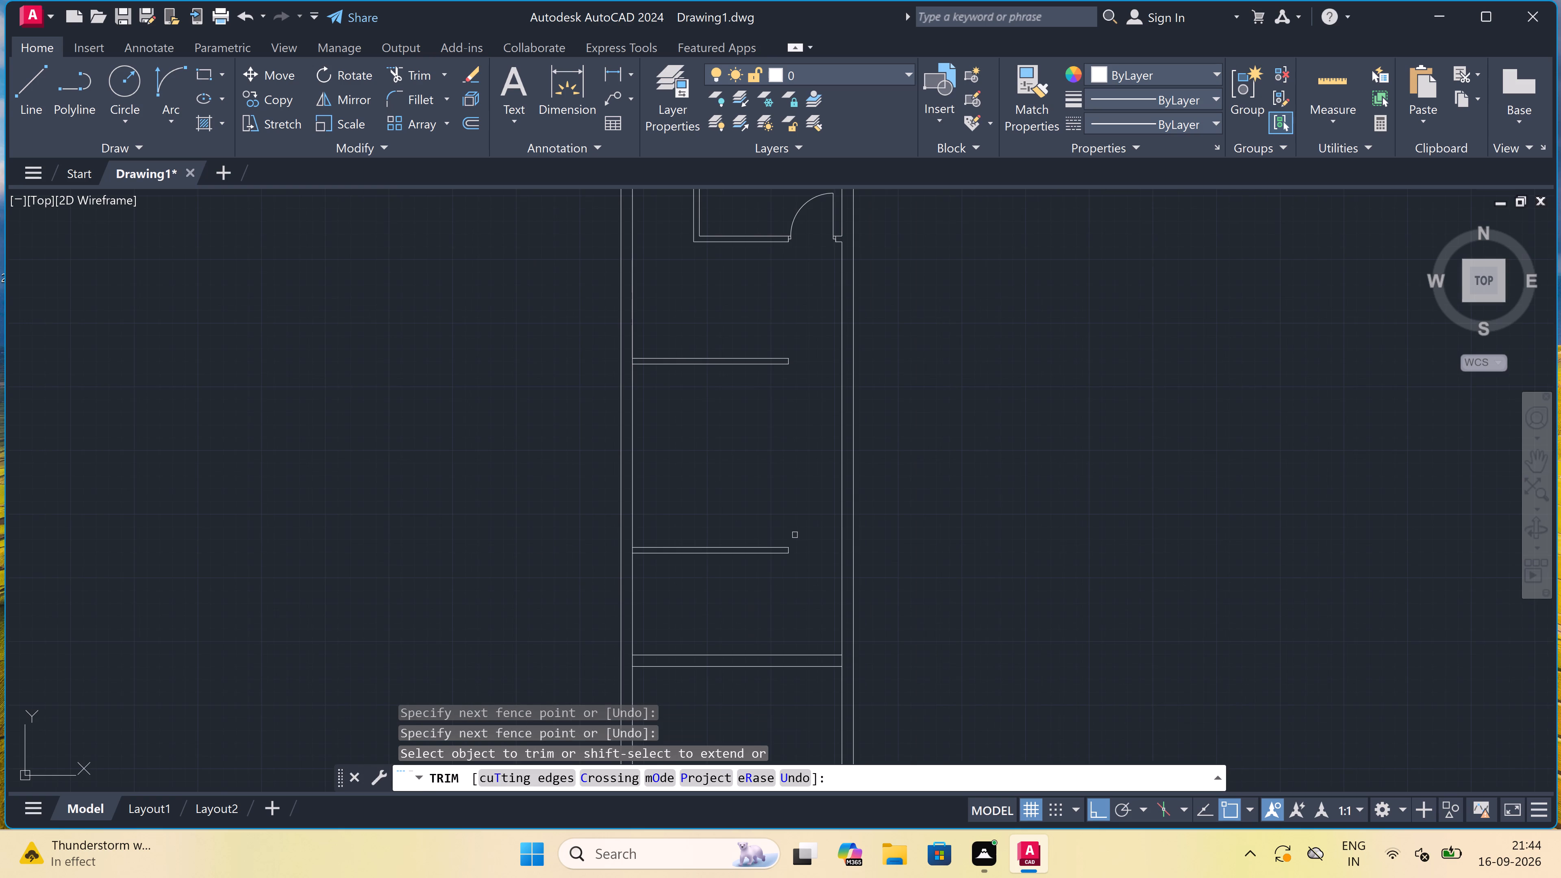
key(Escape)
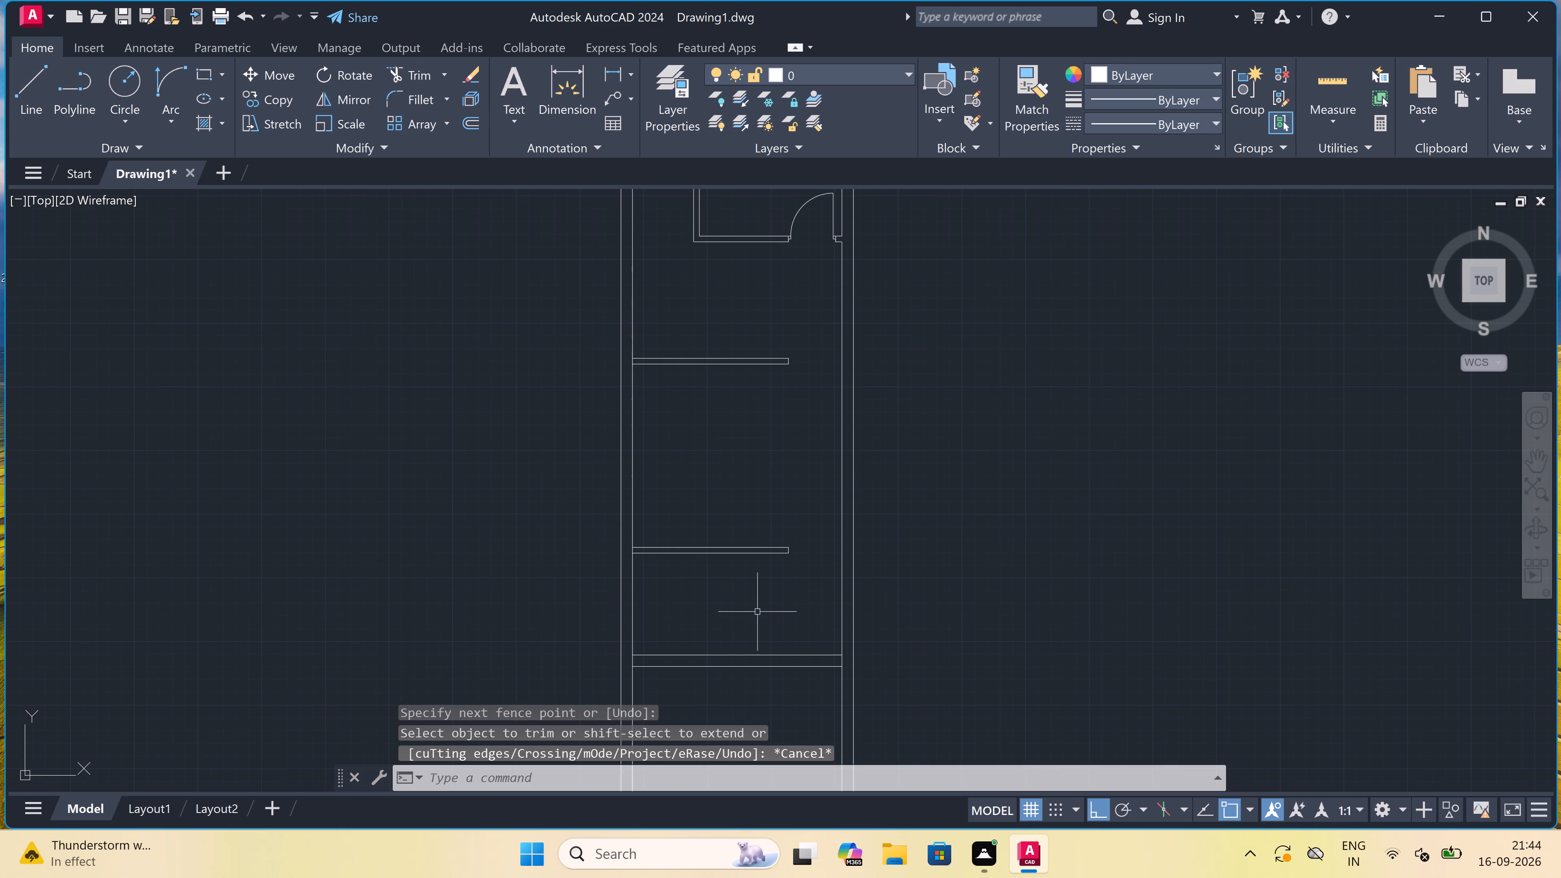
Draw a door jamb about 3" wide and 4.5" deep against the right outer wall, in line with the trimmed partition.
key(l)
key(space)
scroll(747, 587, down, 2)
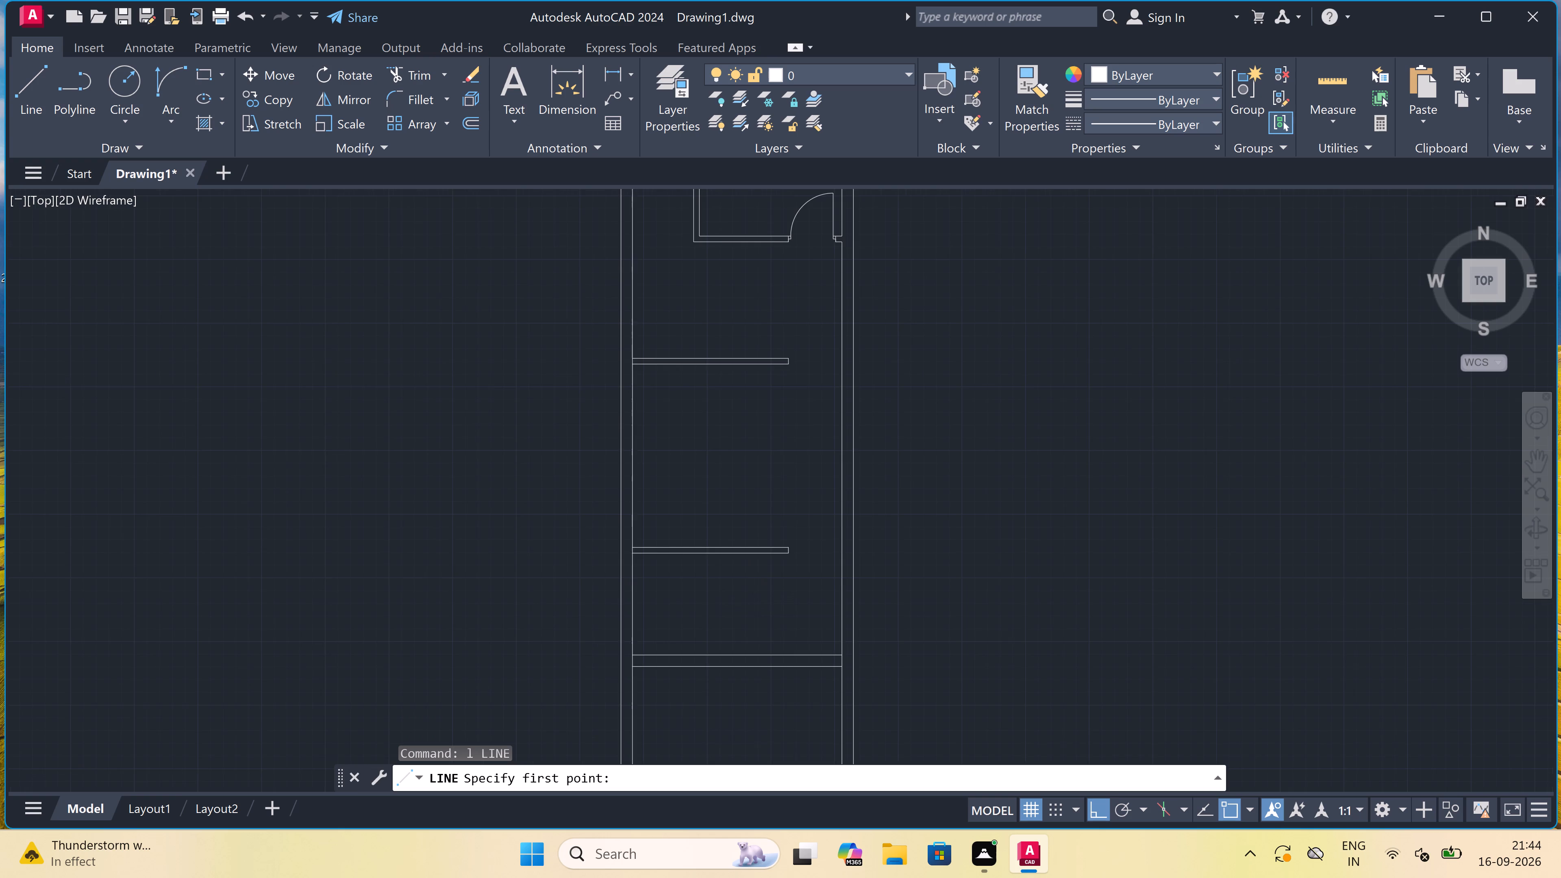
scroll(743, 601, up, 3)
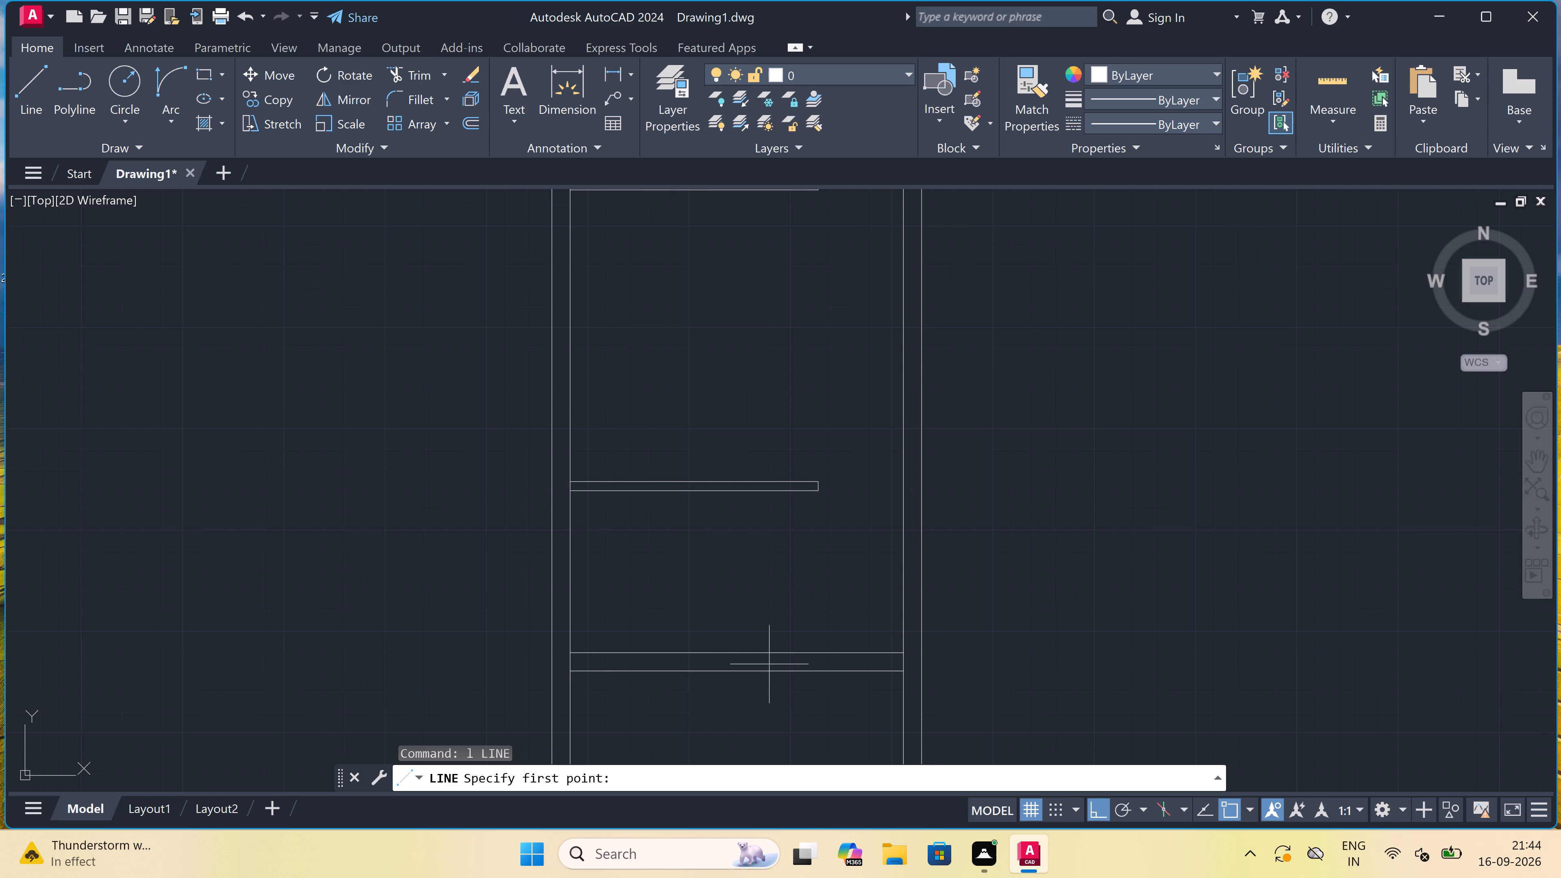
scroll(897, 484, up, 2)
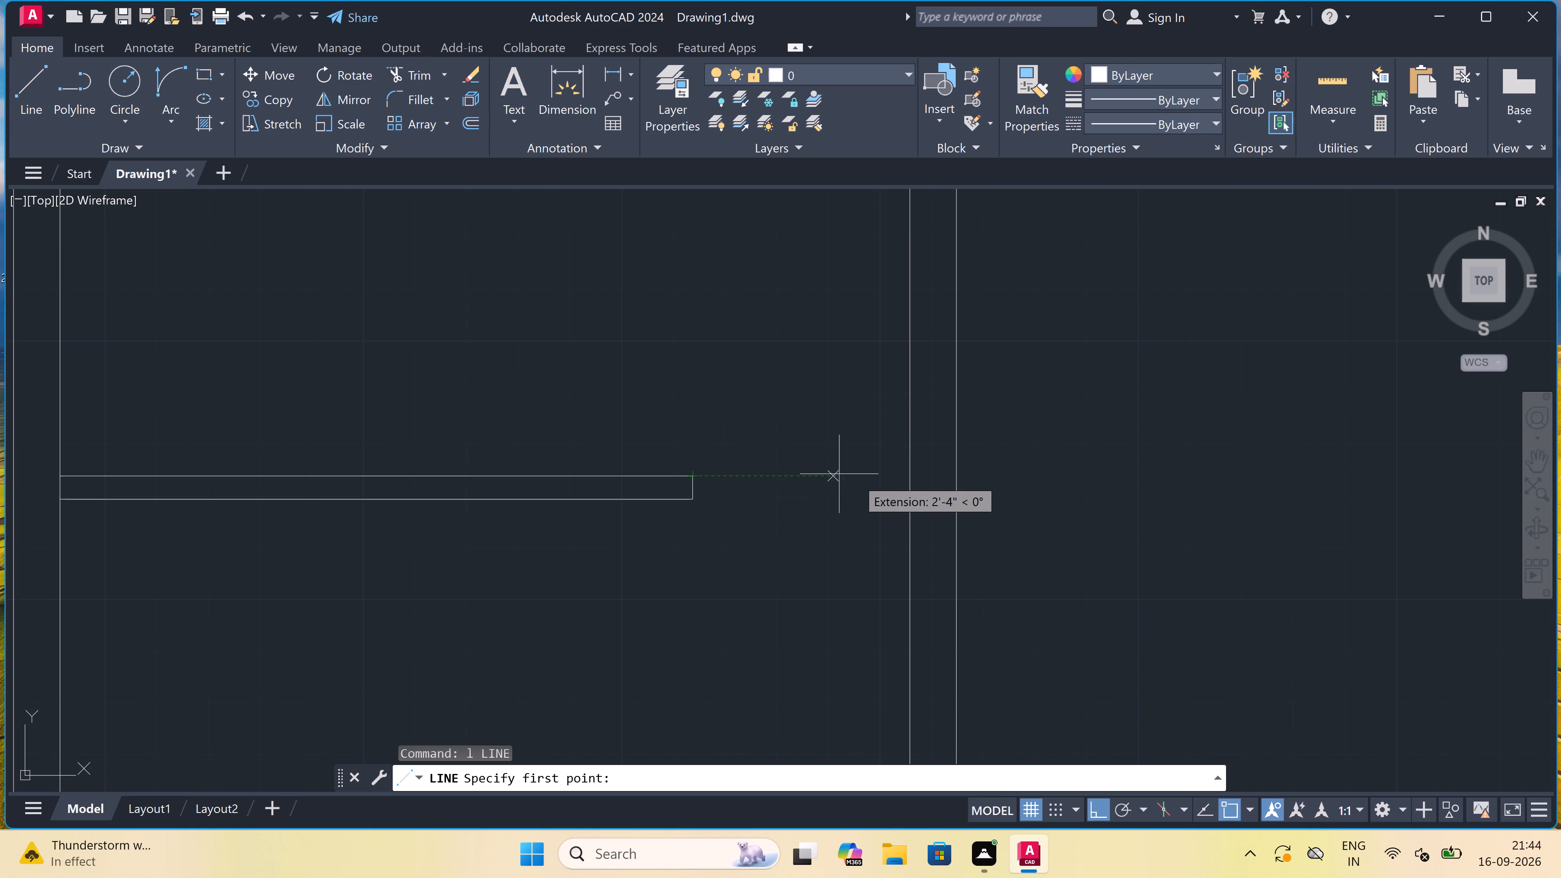
click(907, 470)
scroll(894, 473, up, 2)
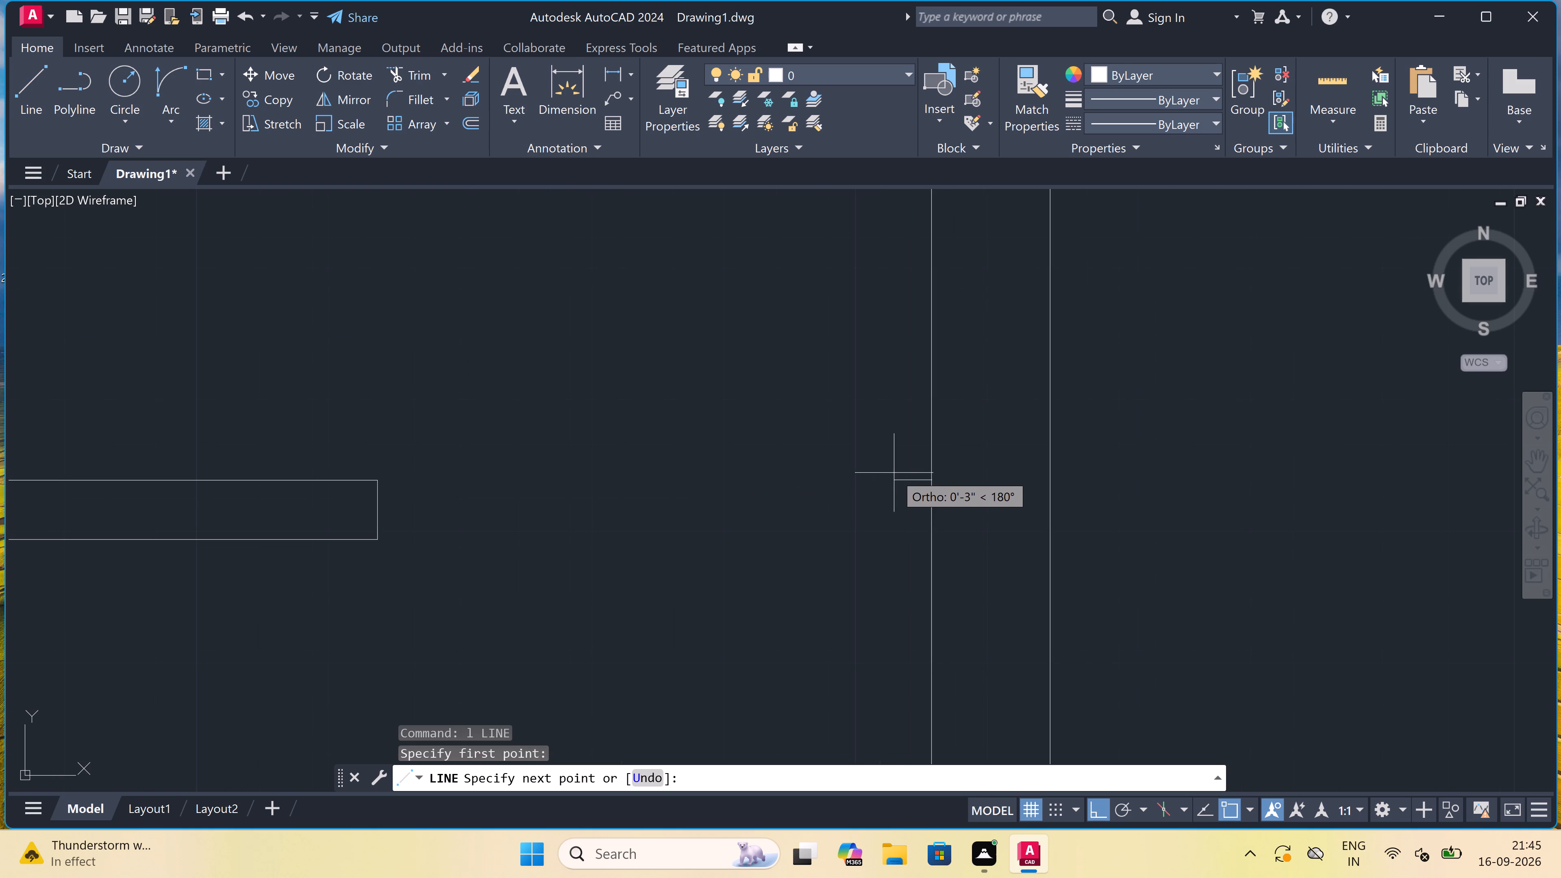
click(891, 482)
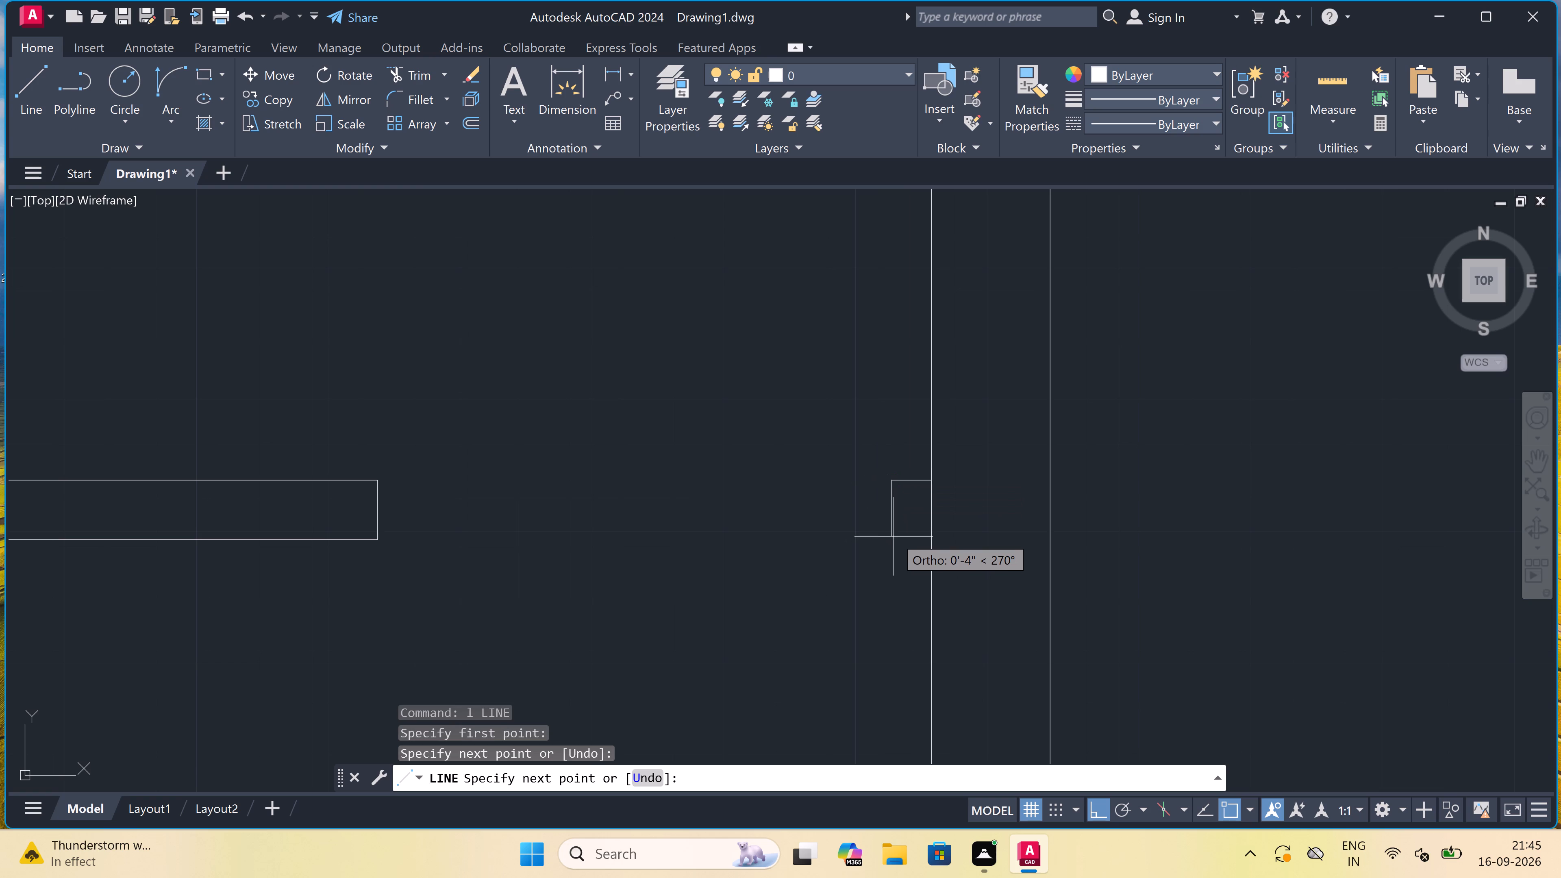
text(4.5")
key(space)
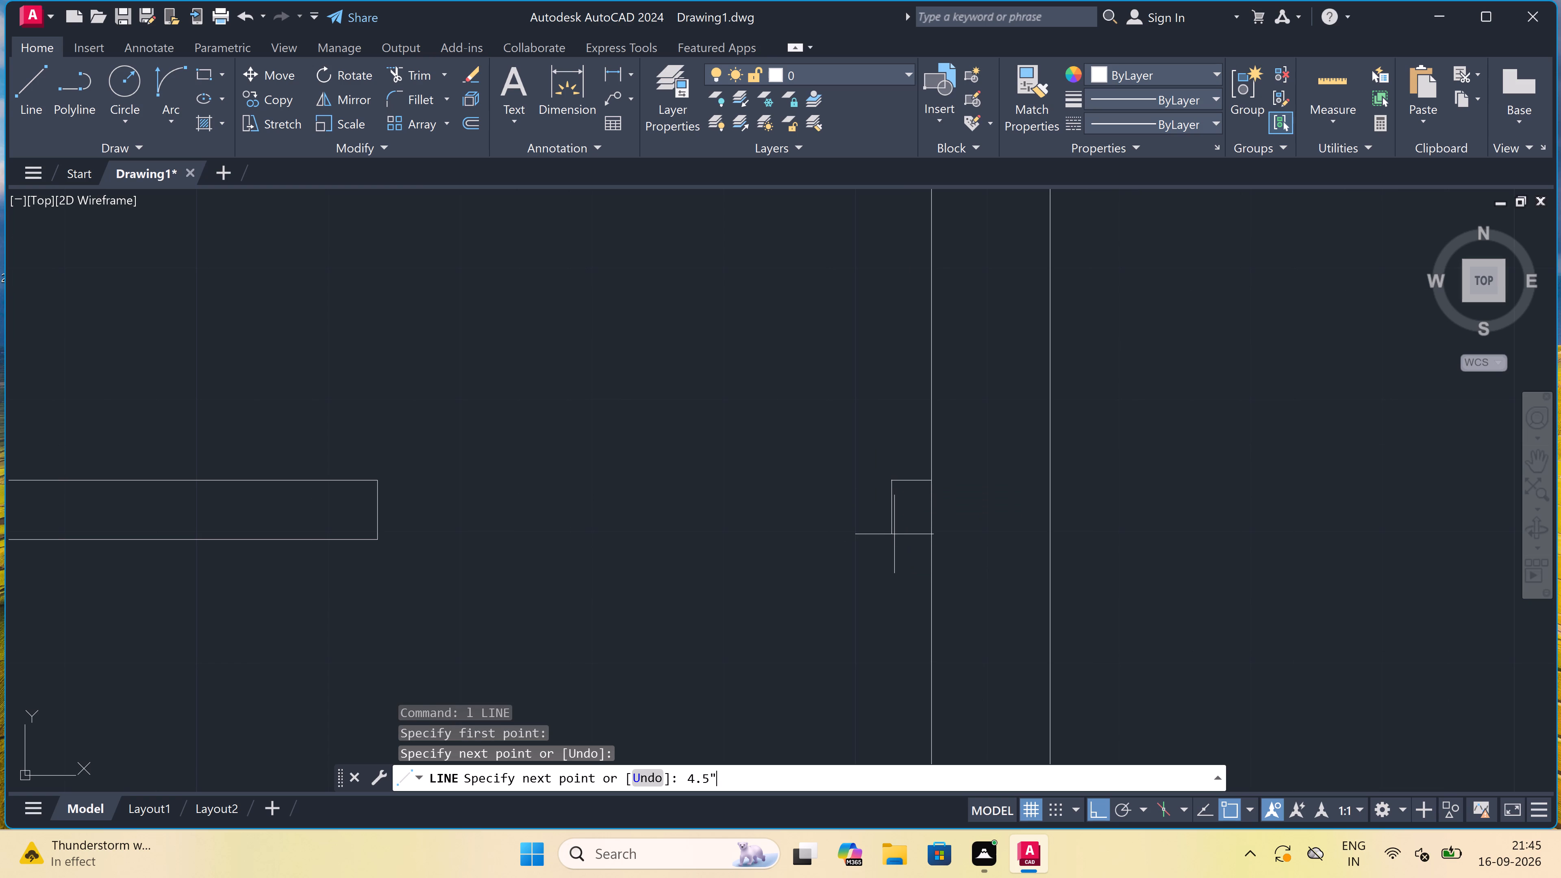
click(926, 541)
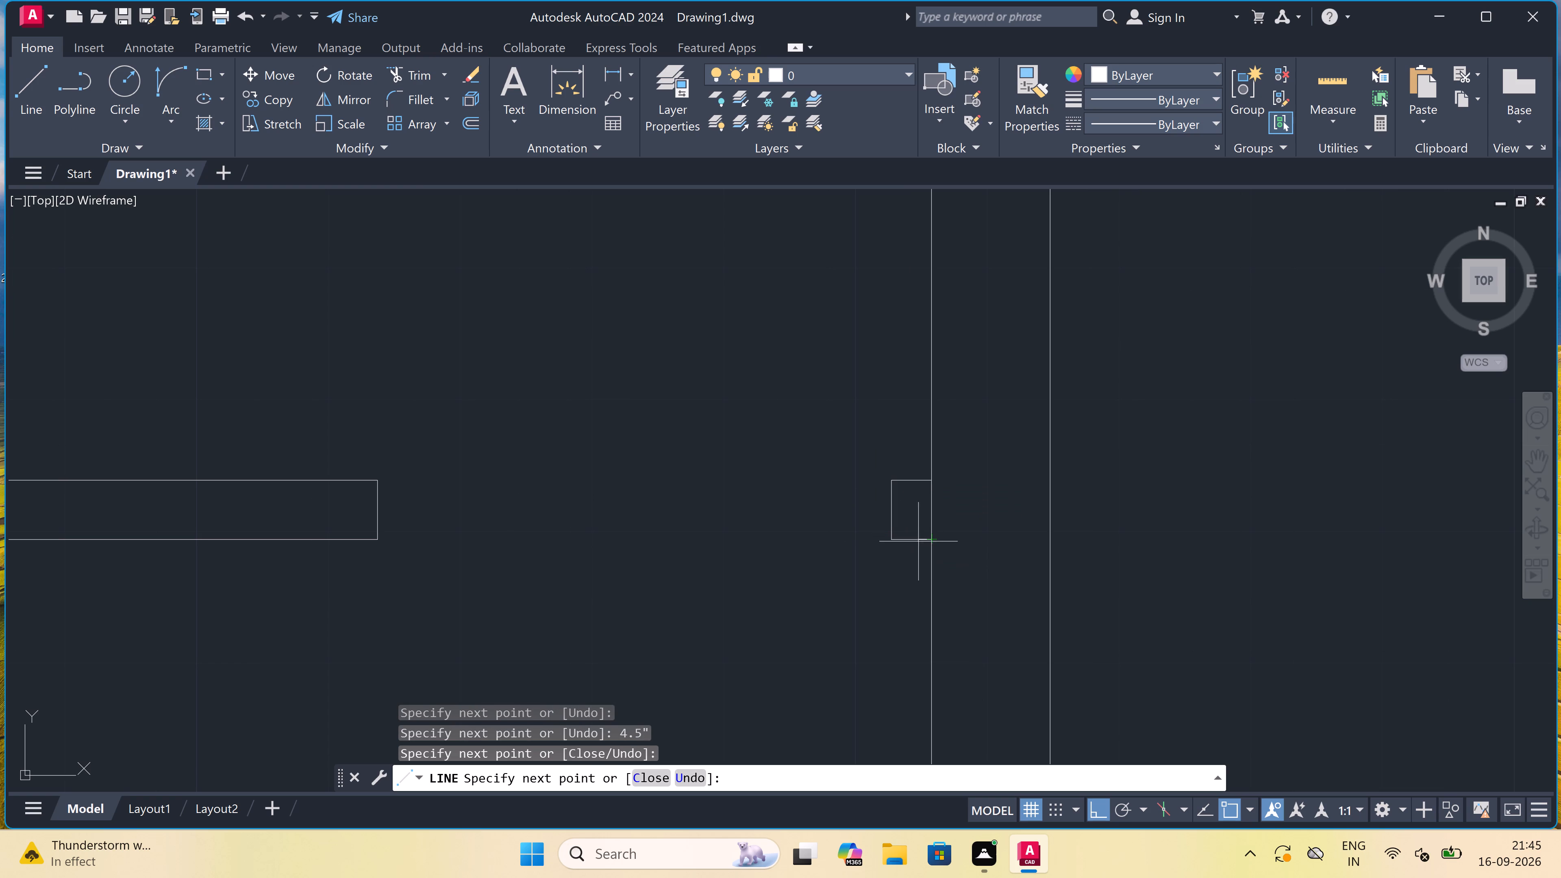
key(Escape)
Draw a 2" stop line from the middle of the jamb's face into the opening, continuing upward as a 3' door leaf.
key(space)
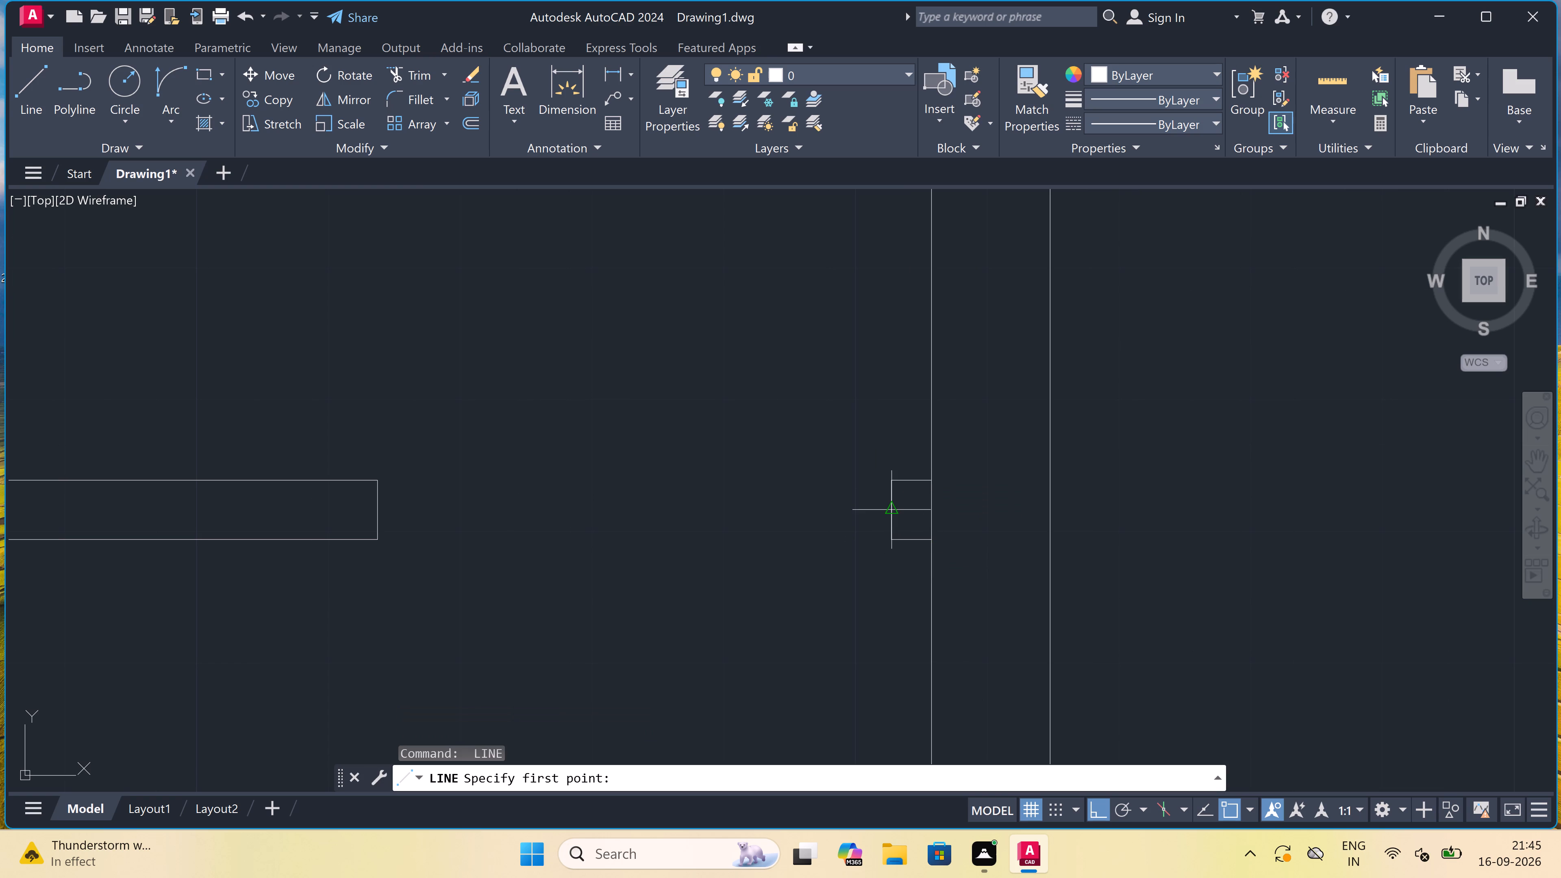
click(888, 513)
text(2")
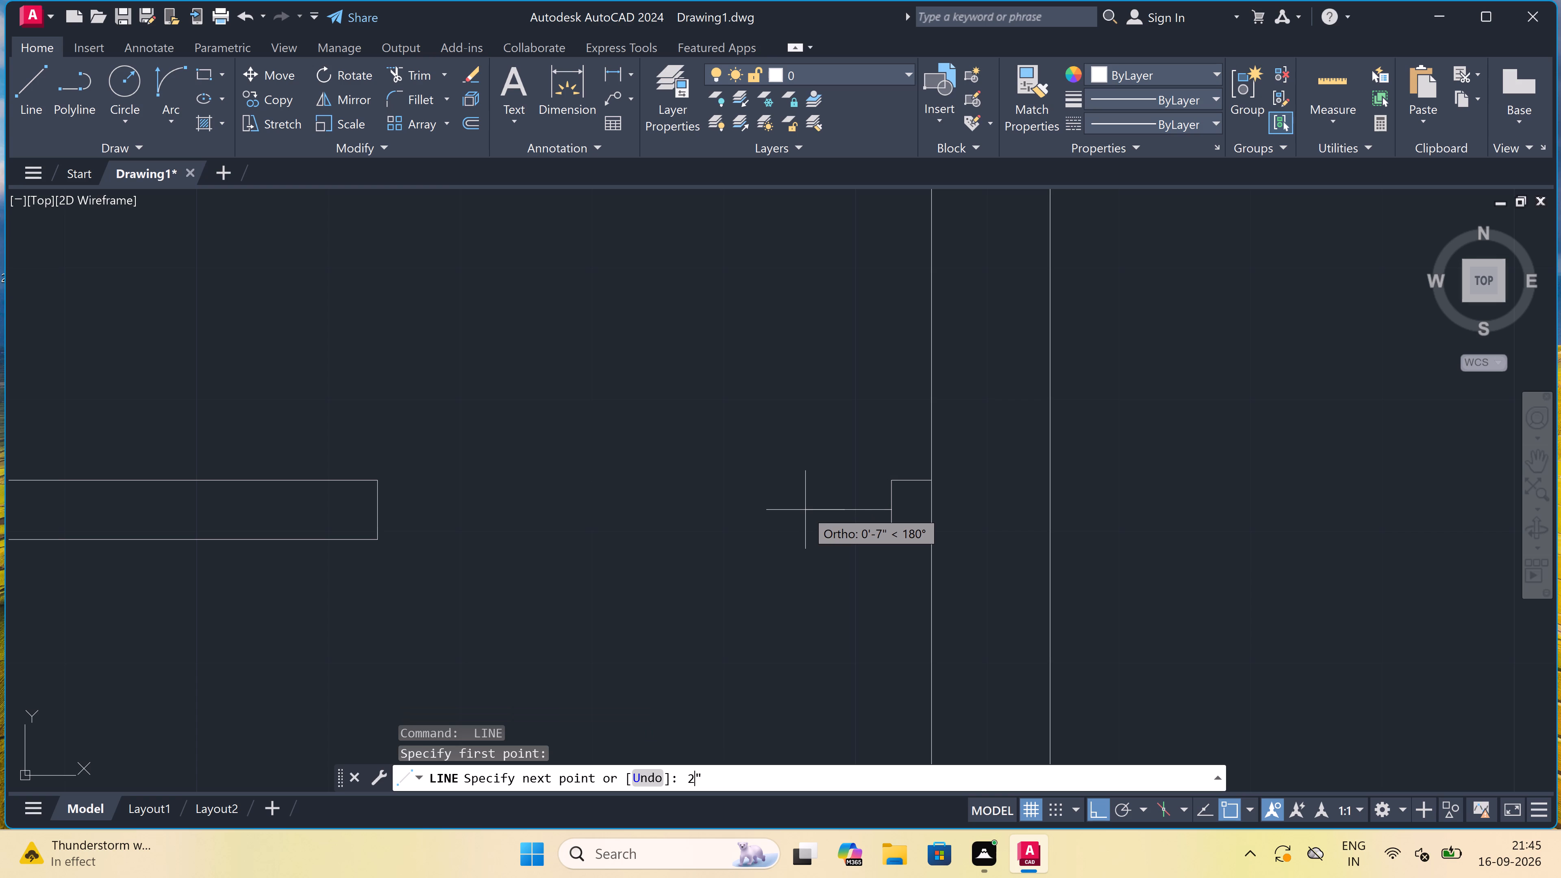
key(space)
scroll(822, 429, down, 1)
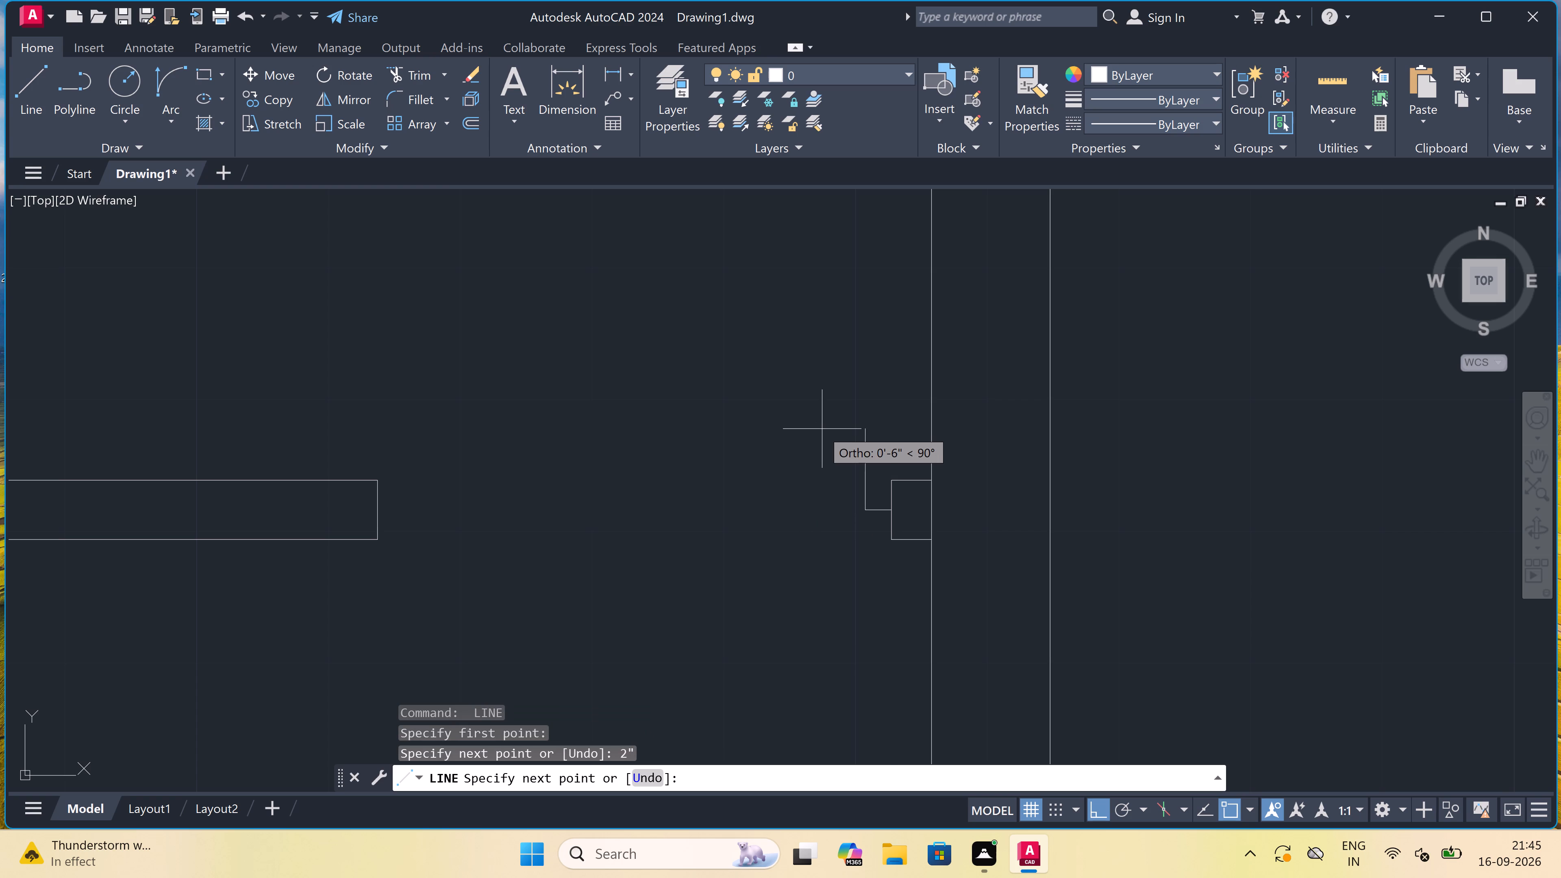
scroll(822, 428, down, 1)
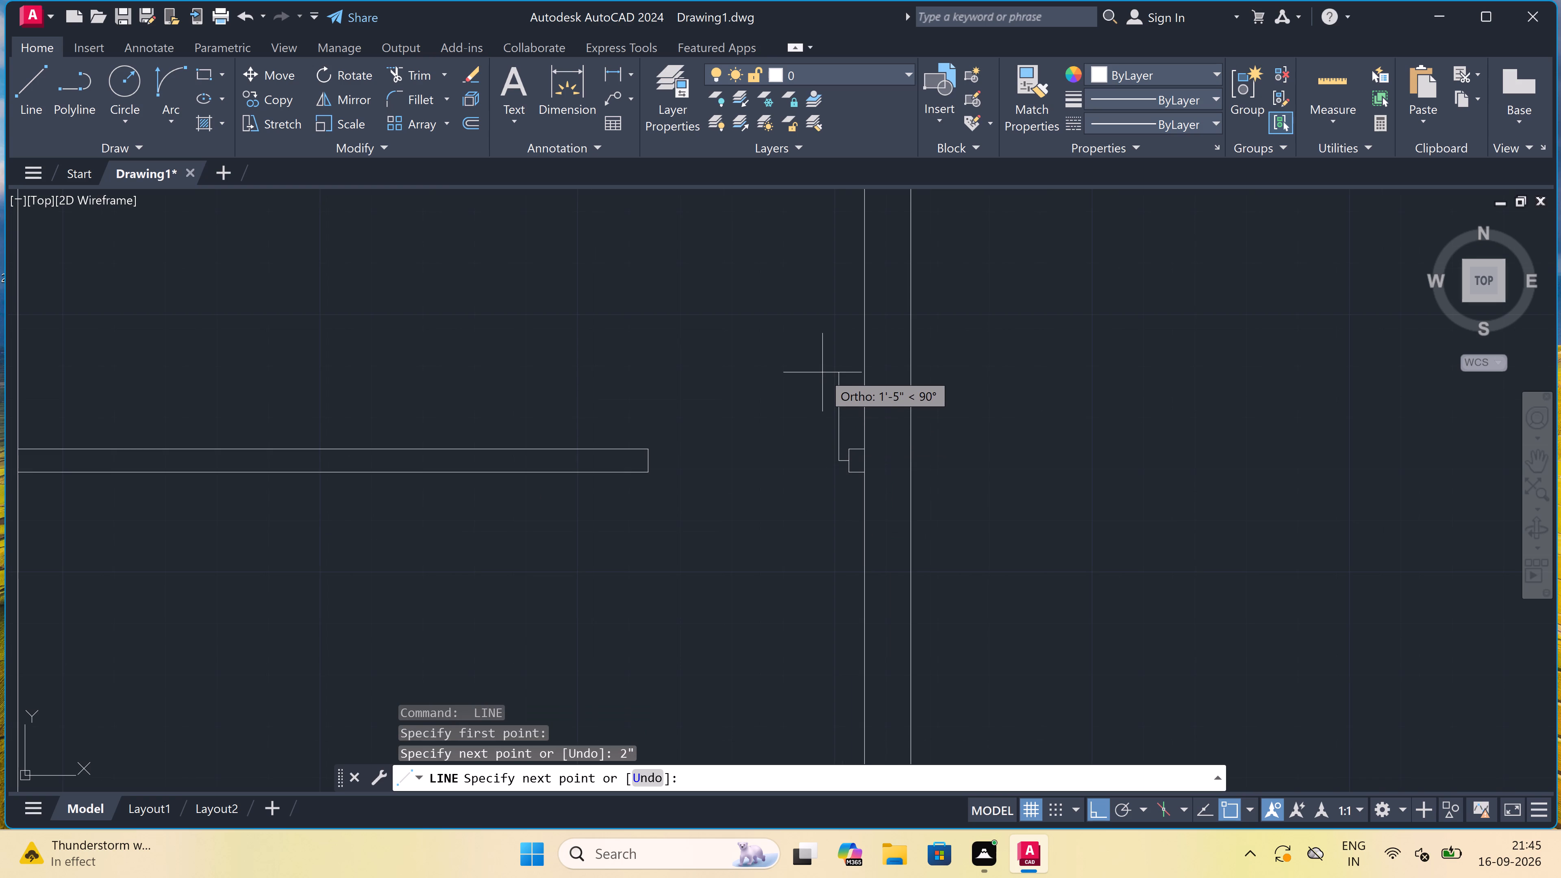
text(3')
key(space)
key(Escape)
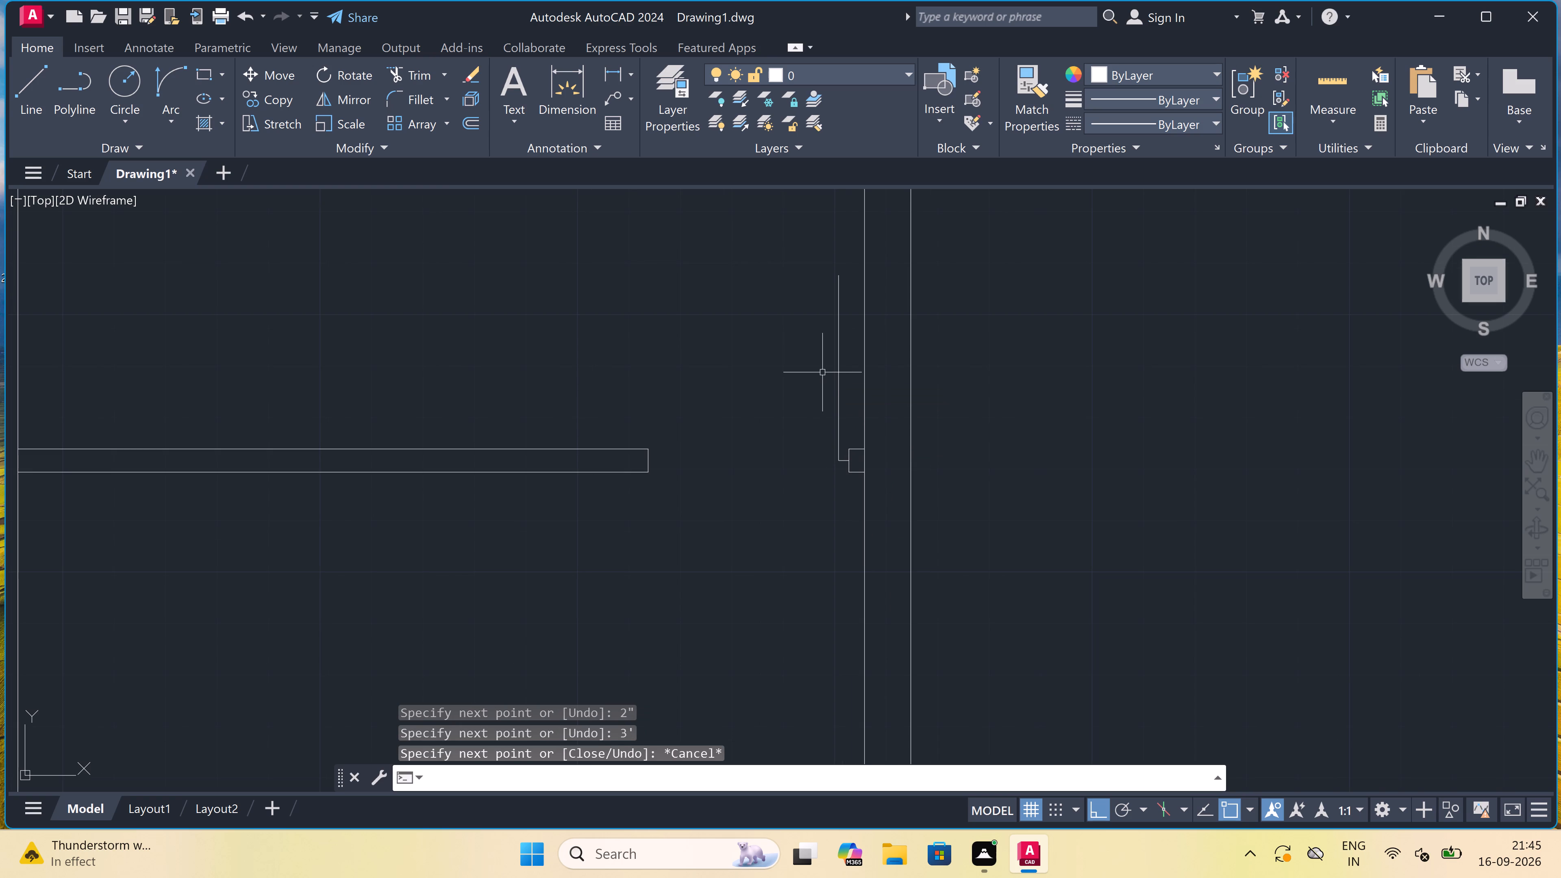
Draw a 2" stop line into the opening from the middle of the partition's end line.
key(space)
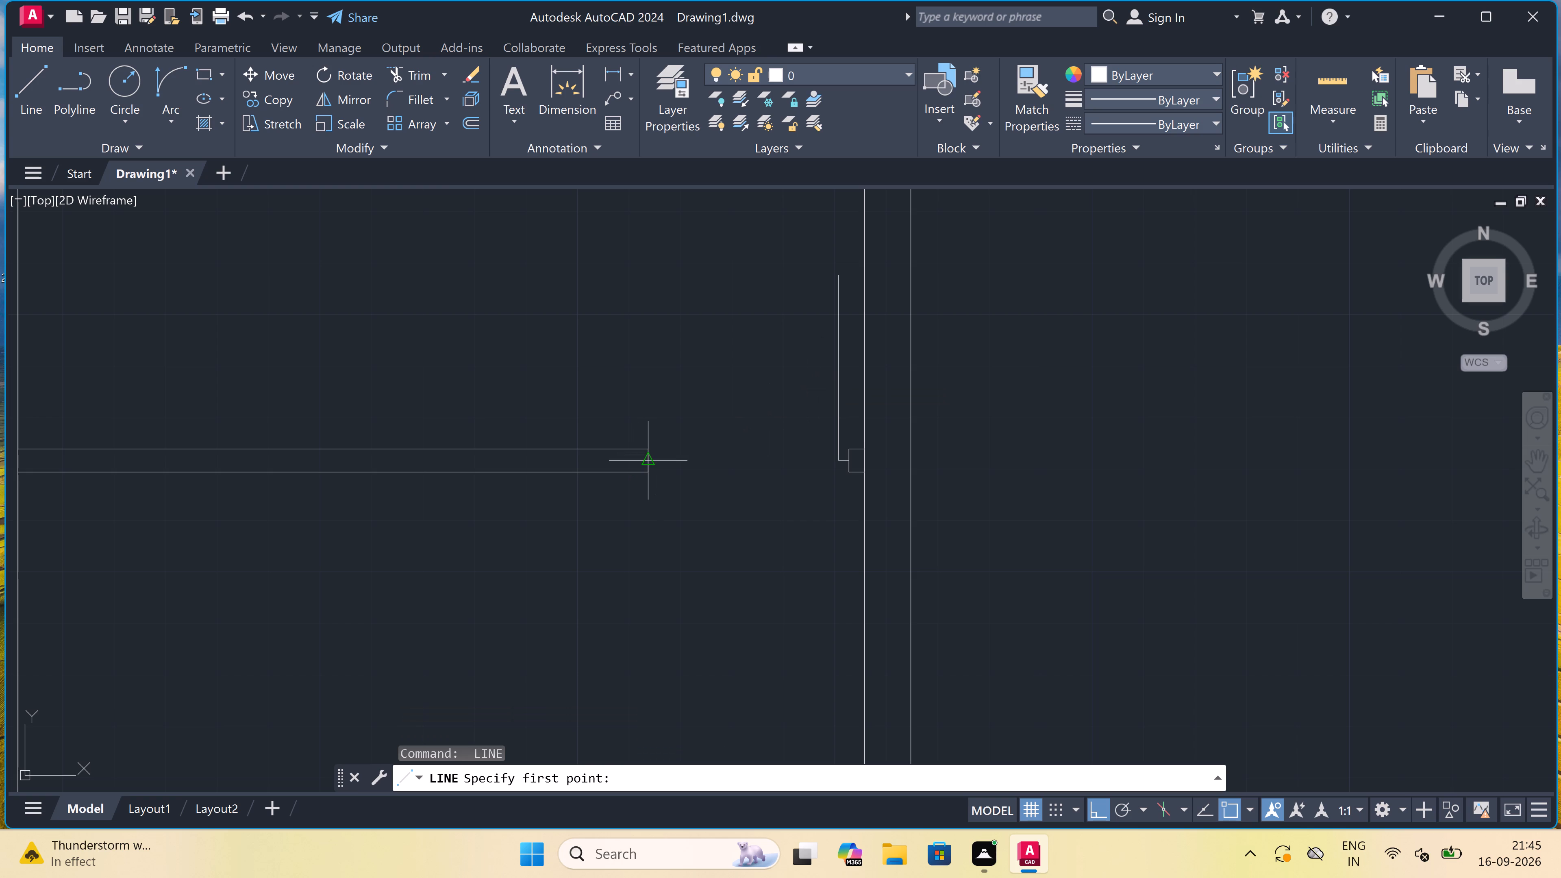
double_click(651, 460)
text(2")
key(space)
key(Escape)
key(Escape)
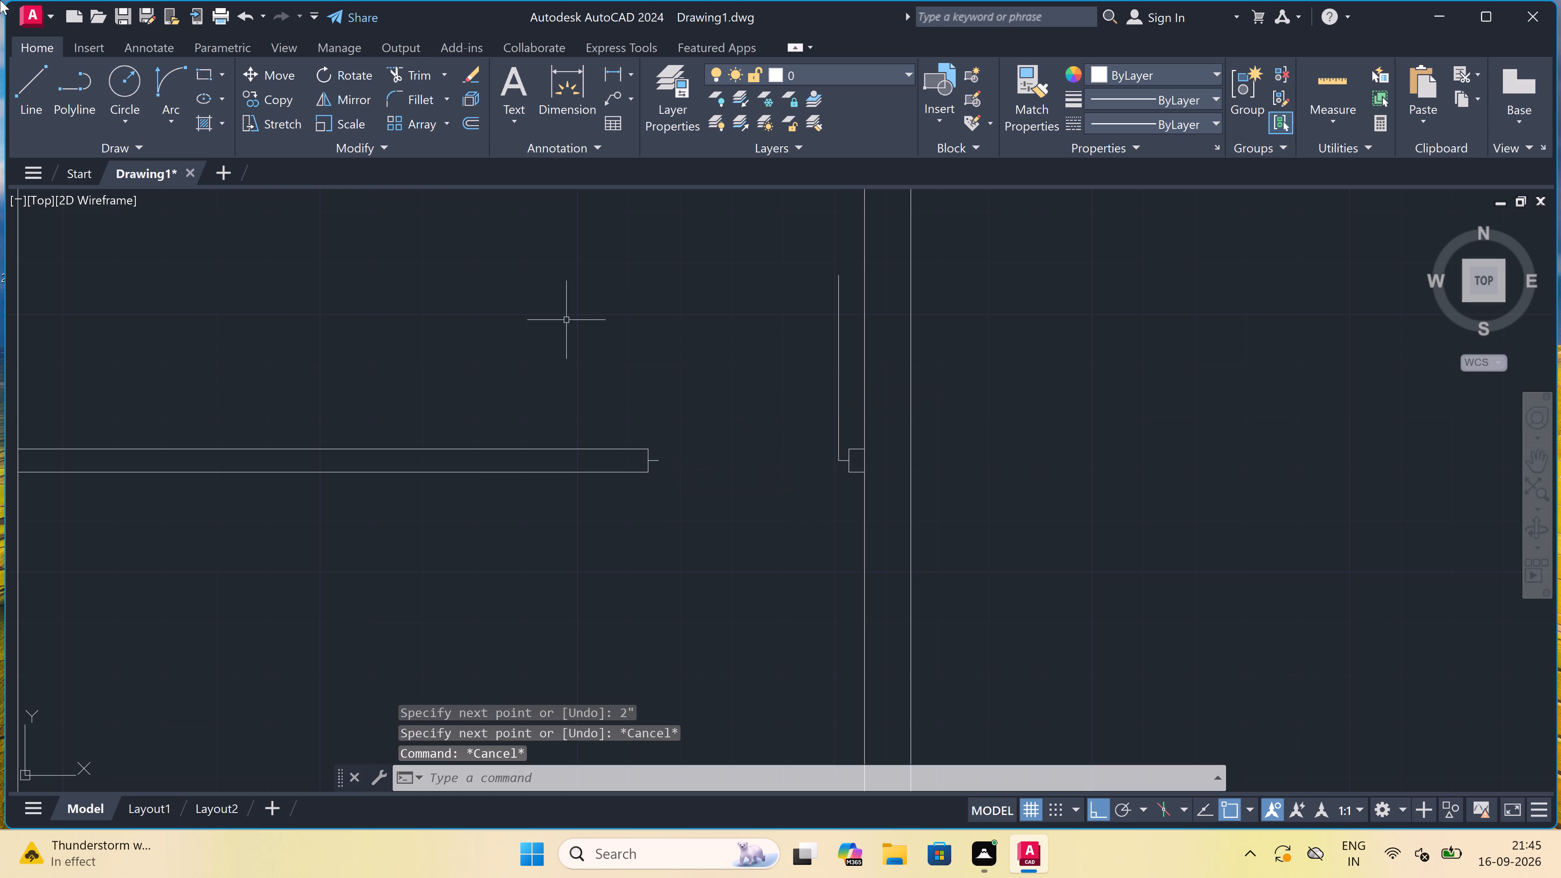
Draw the door swing as a Start, End, Direction arc from the leaf's free end to the stop on the partition's end.
click(164, 72)
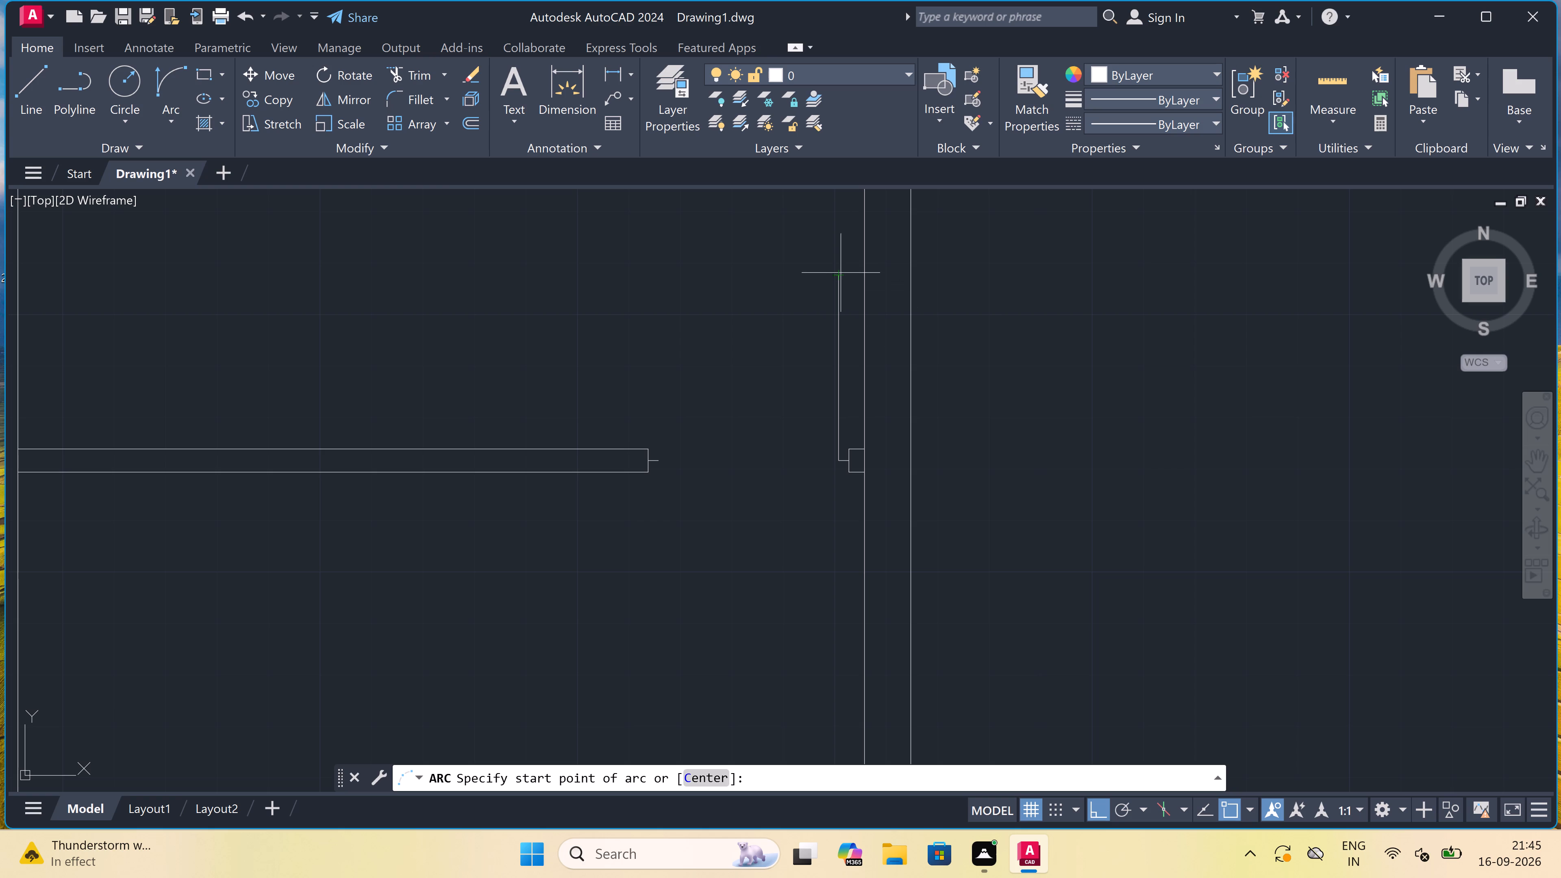
drag(842, 275, 837, 294)
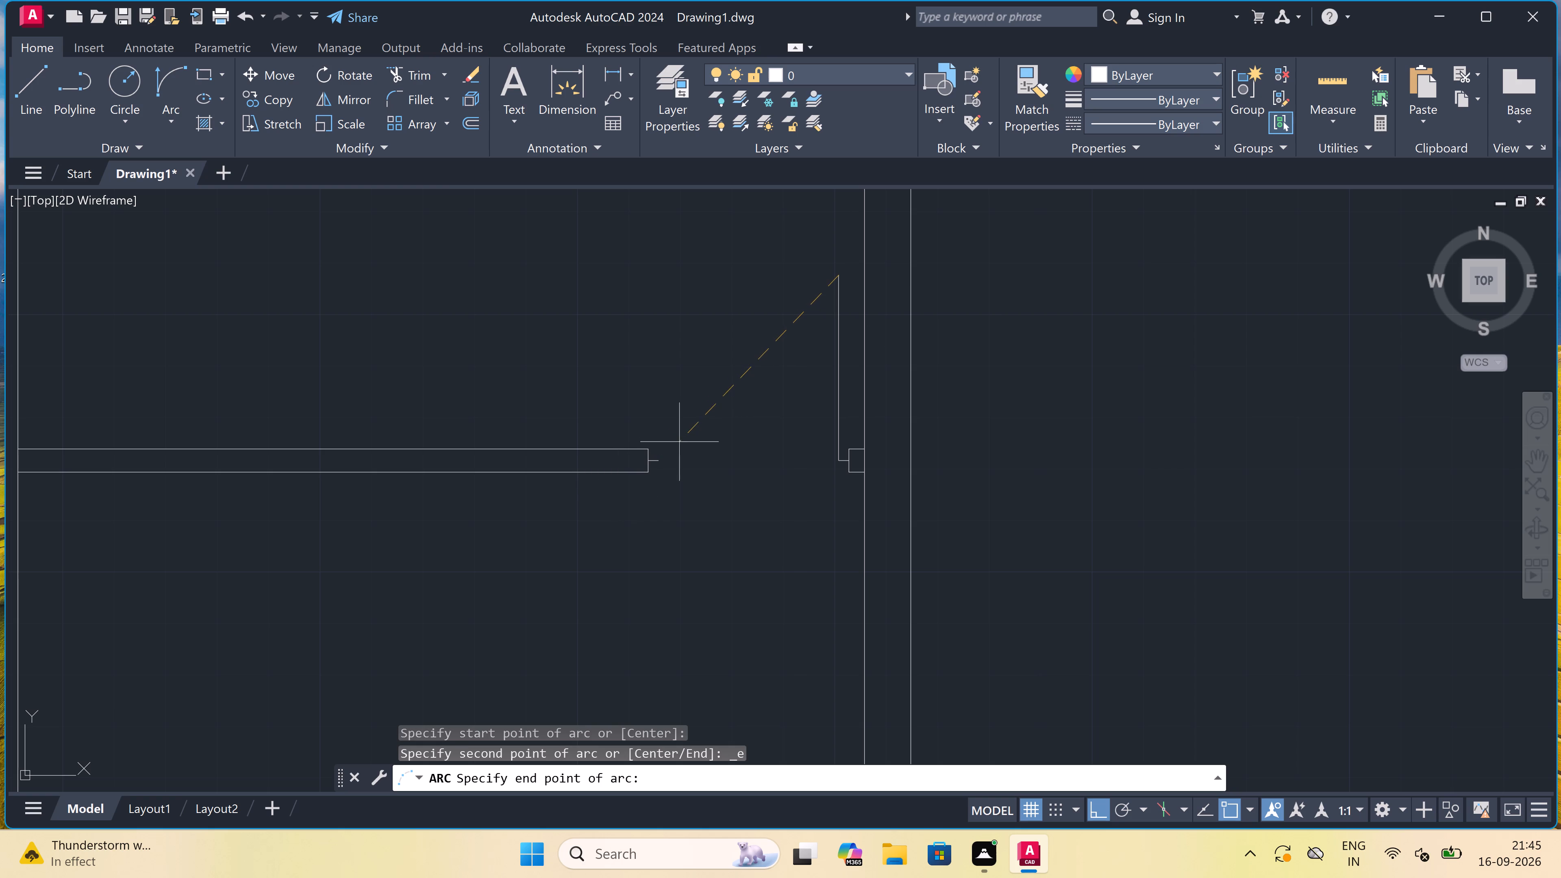
click(658, 458)
click(639, 401)
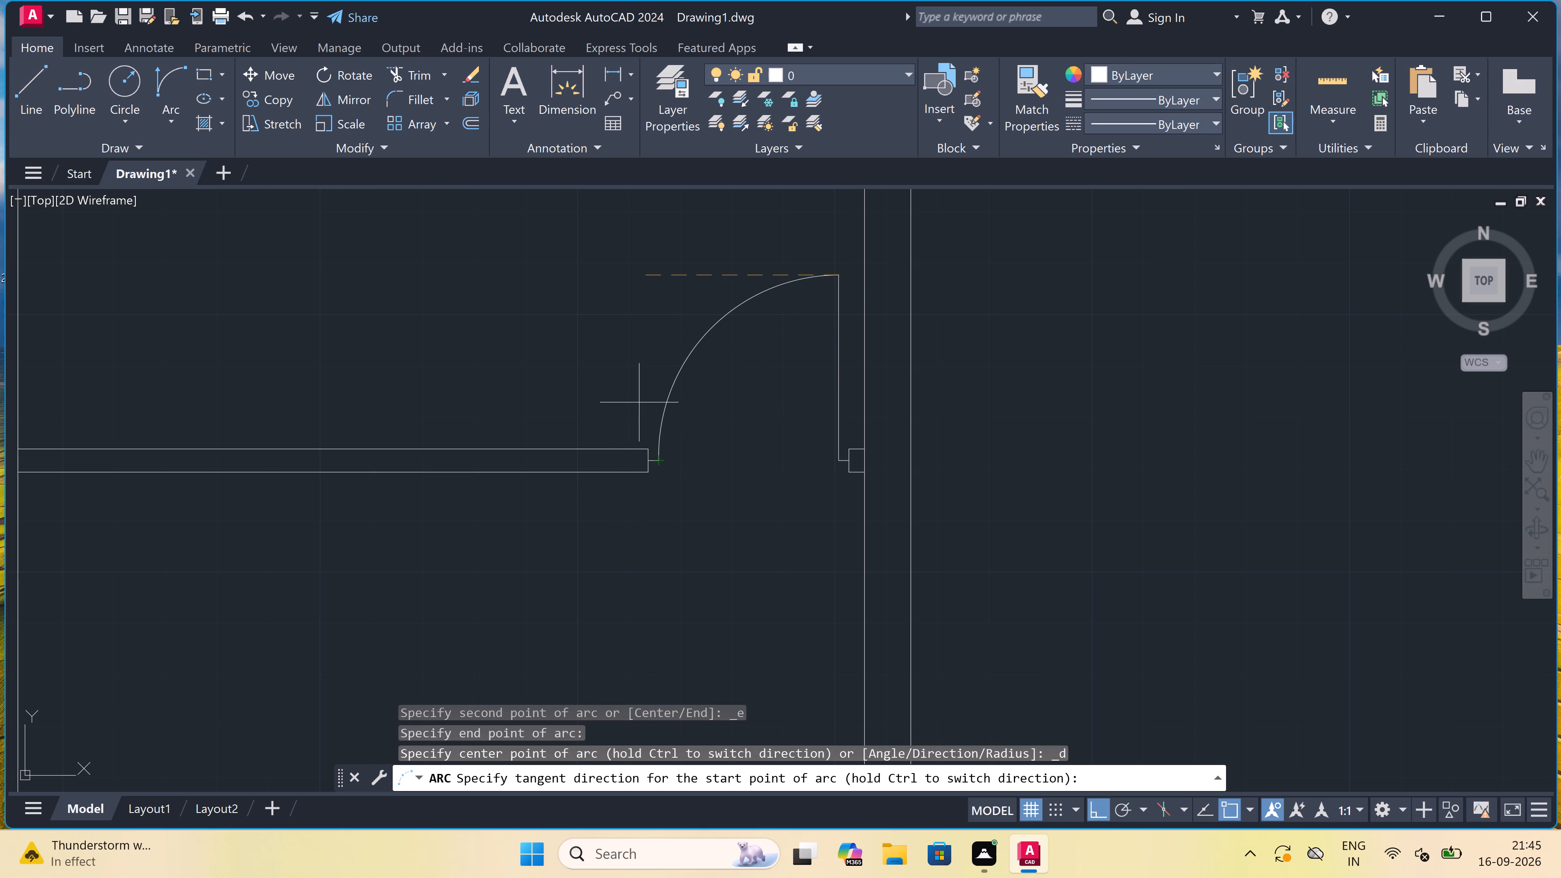
Draw a vertical line from the lower line of the wall below up to the underside of the partition with the new door.
scroll(648, 391, down, 5)
scroll(649, 413, up, 3)
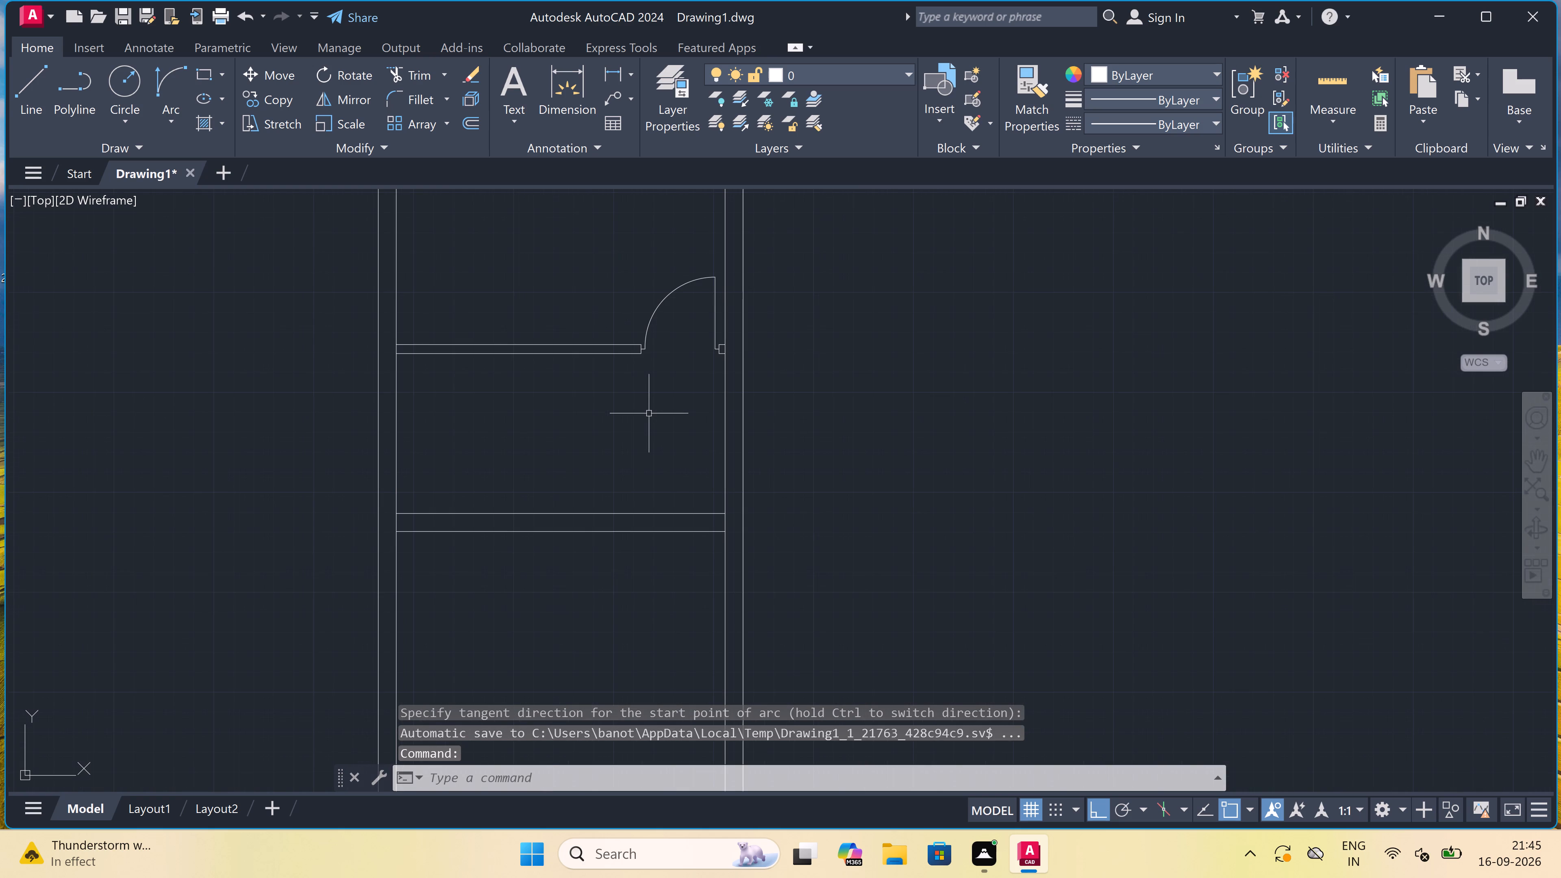
key(l)
key(space)
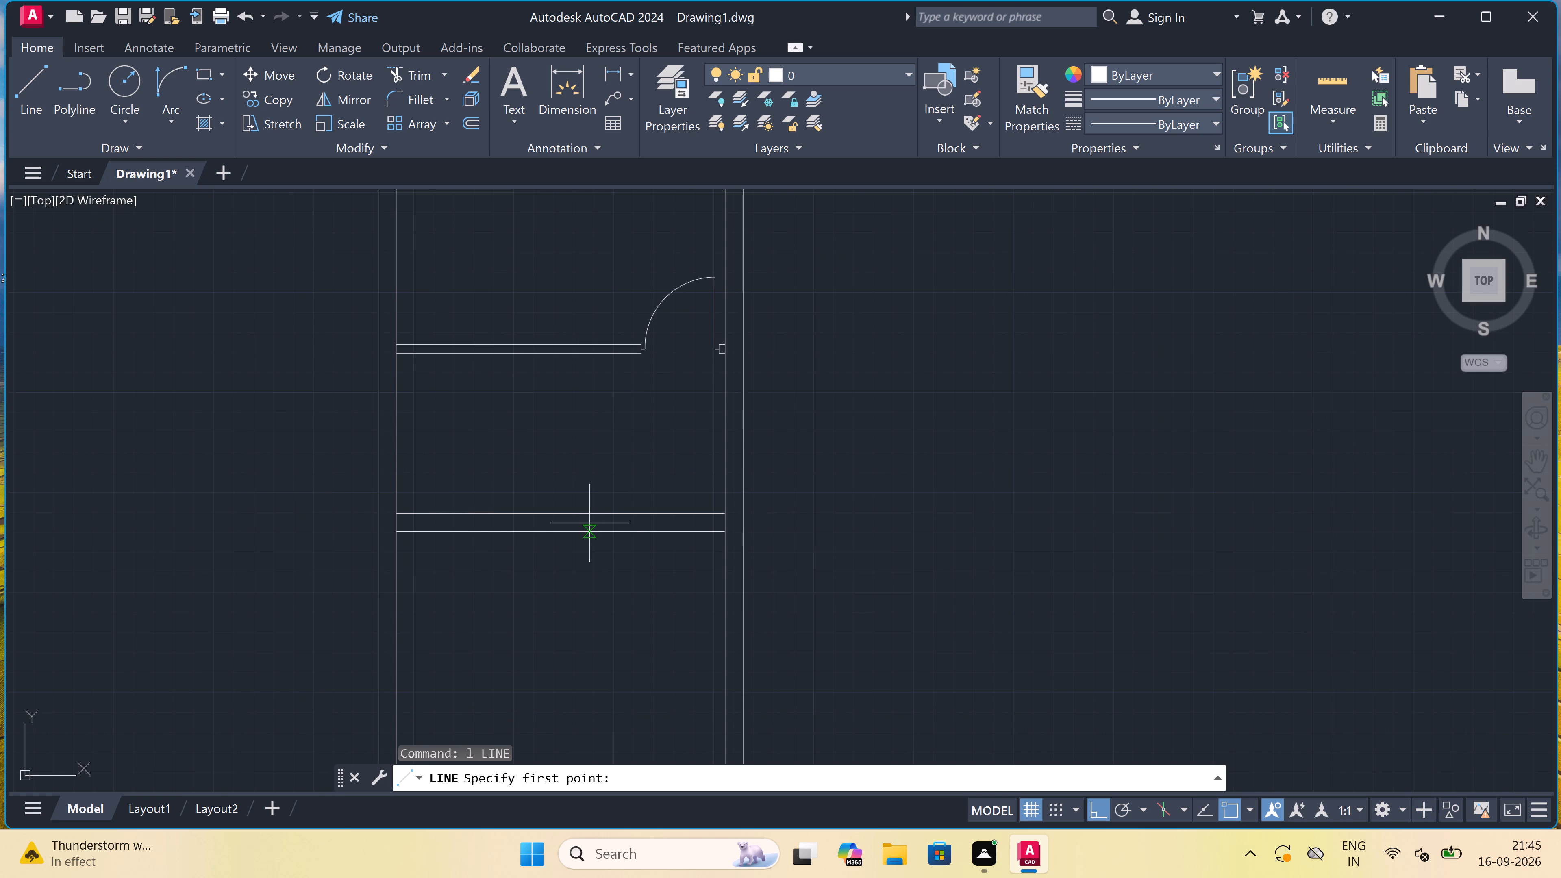
scroll(585, 526, up, 2)
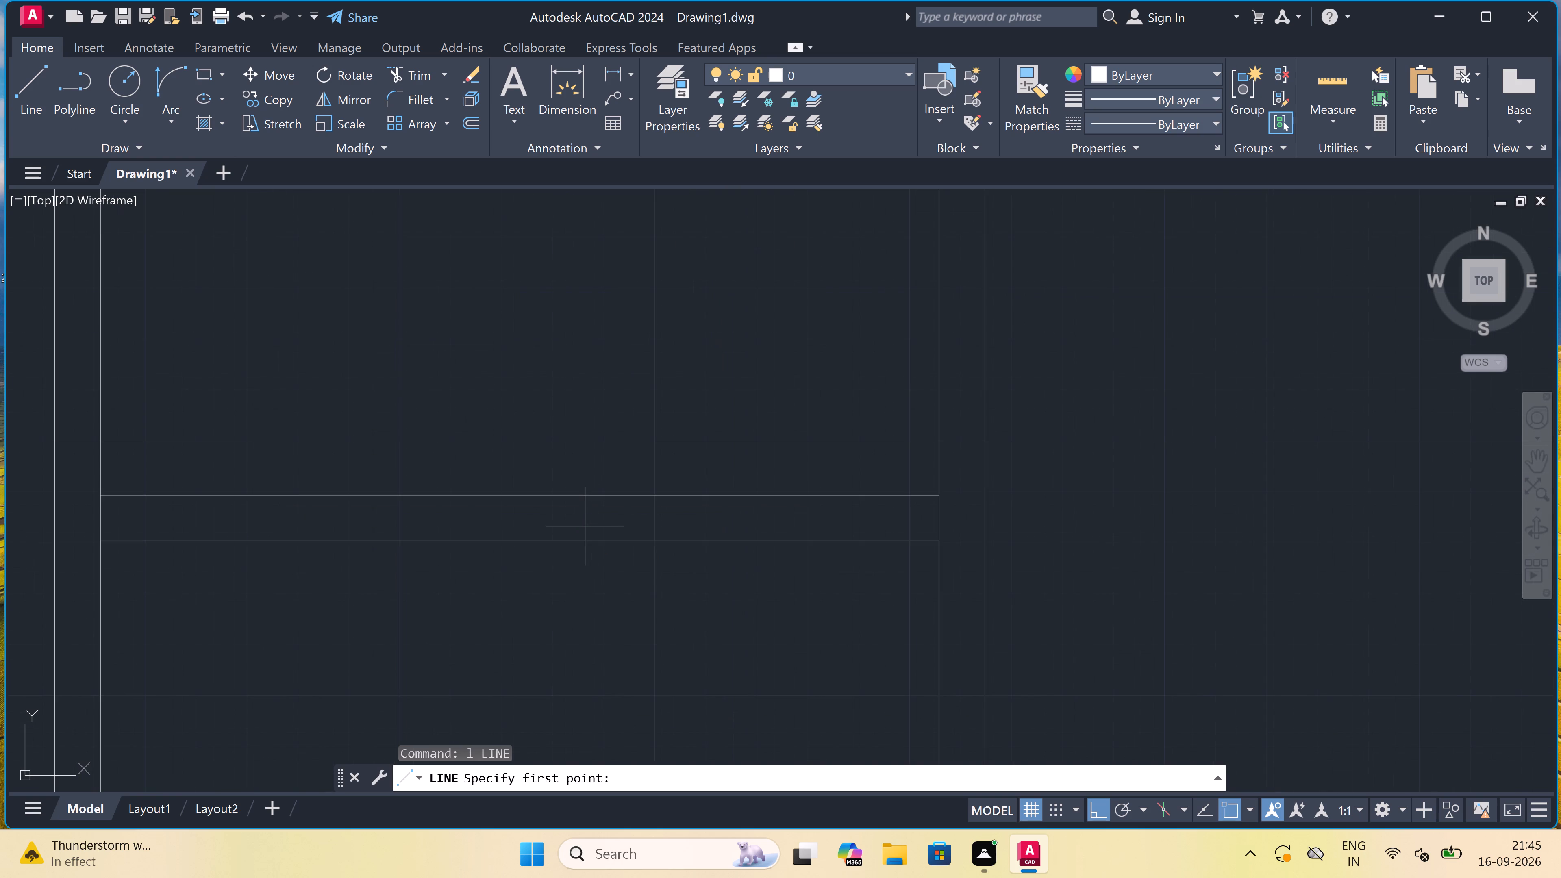
scroll(585, 526, down, 1)
scroll(563, 430, up, 1)
scroll(562, 442, down, 1)
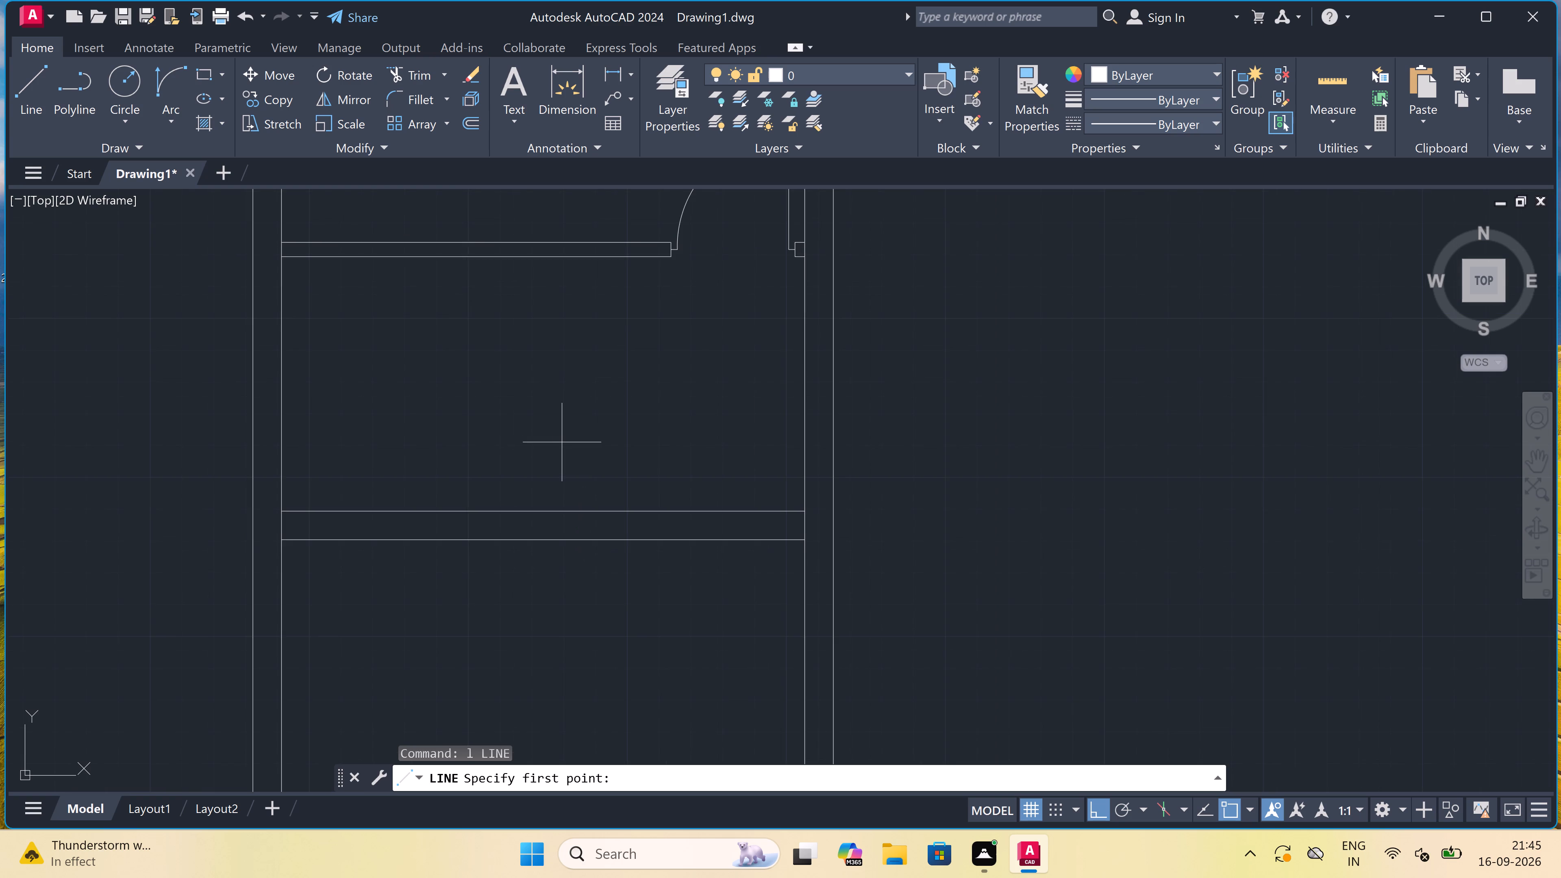
scroll(562, 442, down, 1)
scroll(562, 442, up, 1)
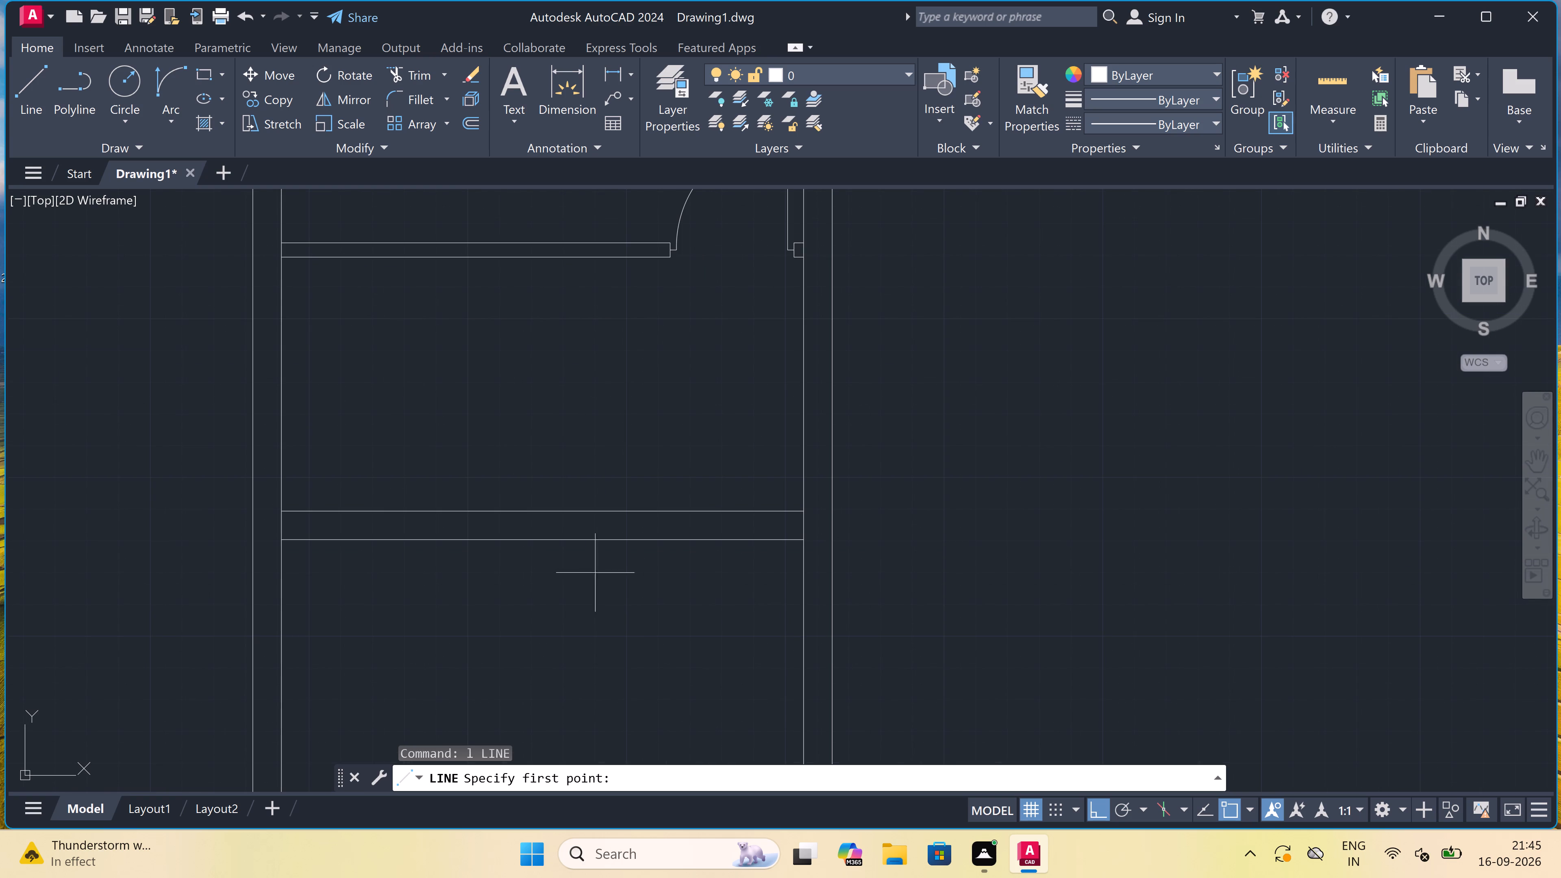
click(581, 541)
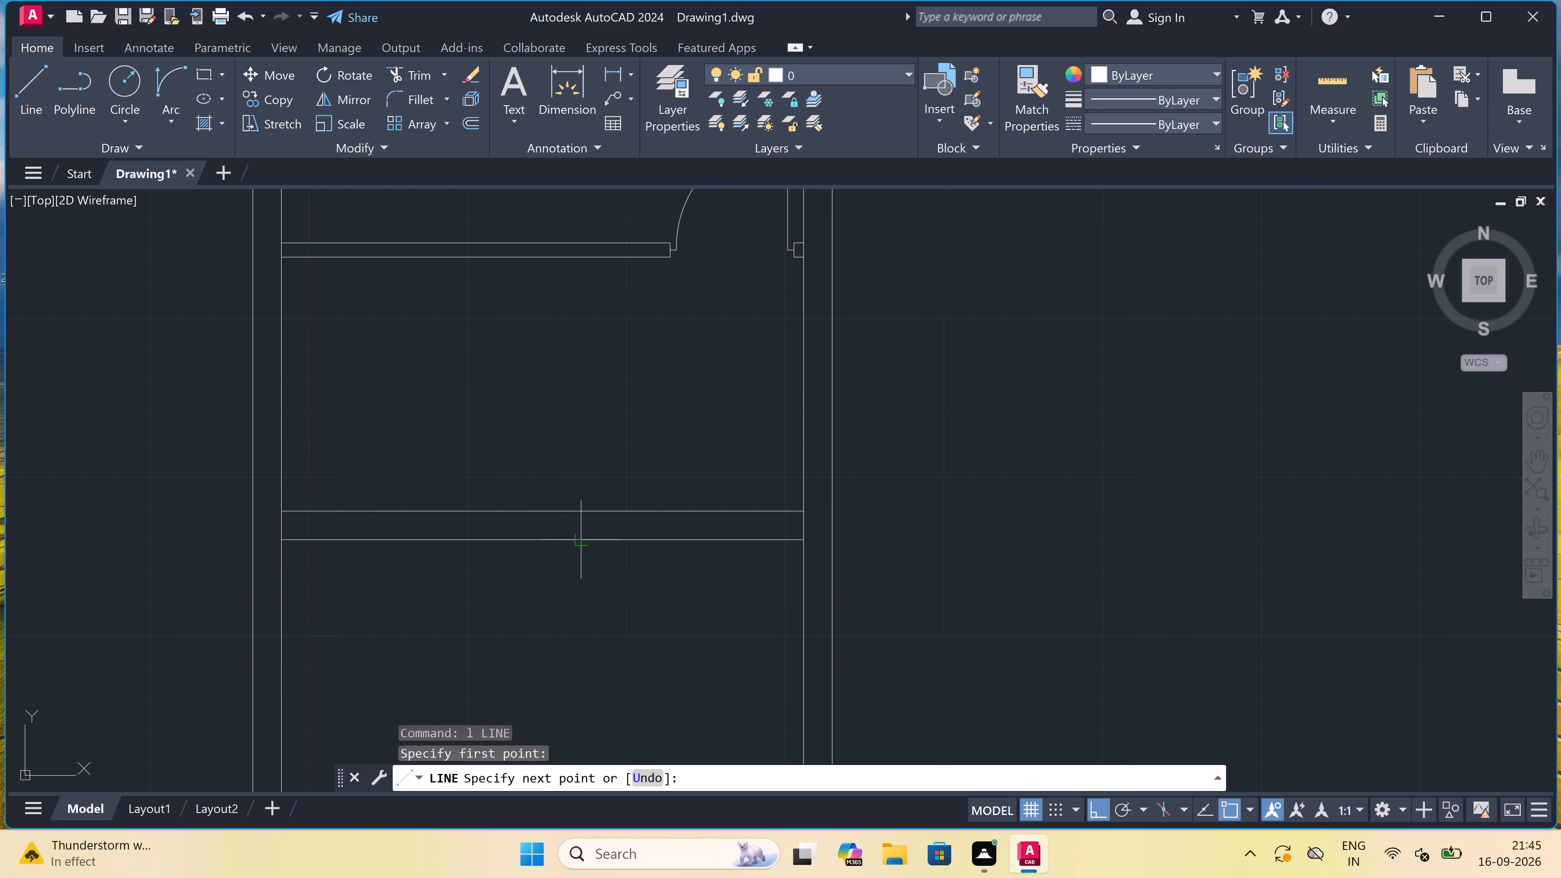
click(586, 252)
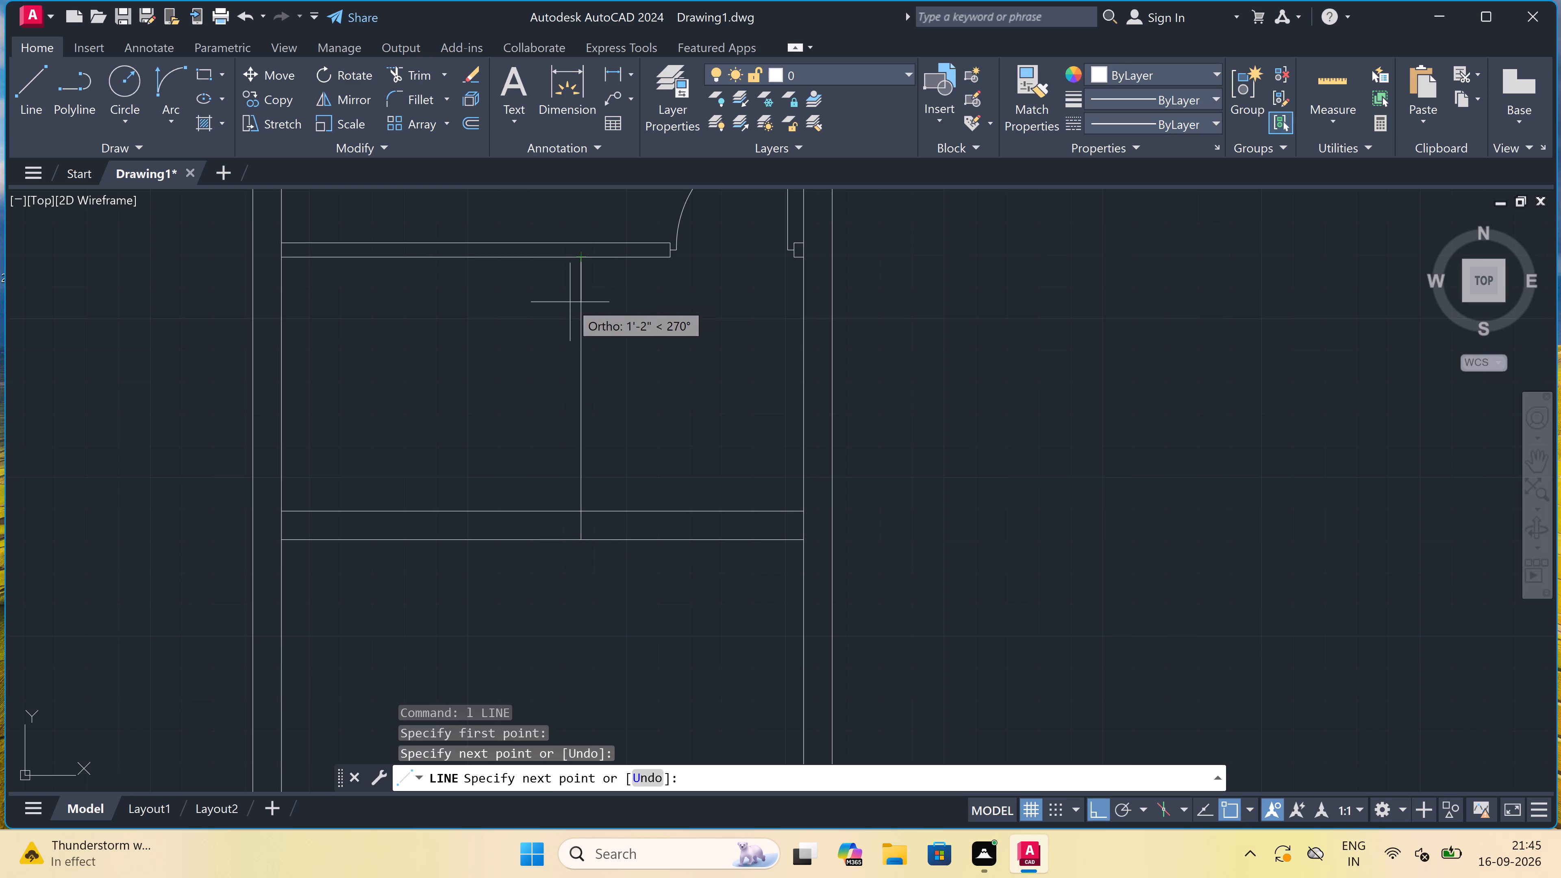
key(Escape)
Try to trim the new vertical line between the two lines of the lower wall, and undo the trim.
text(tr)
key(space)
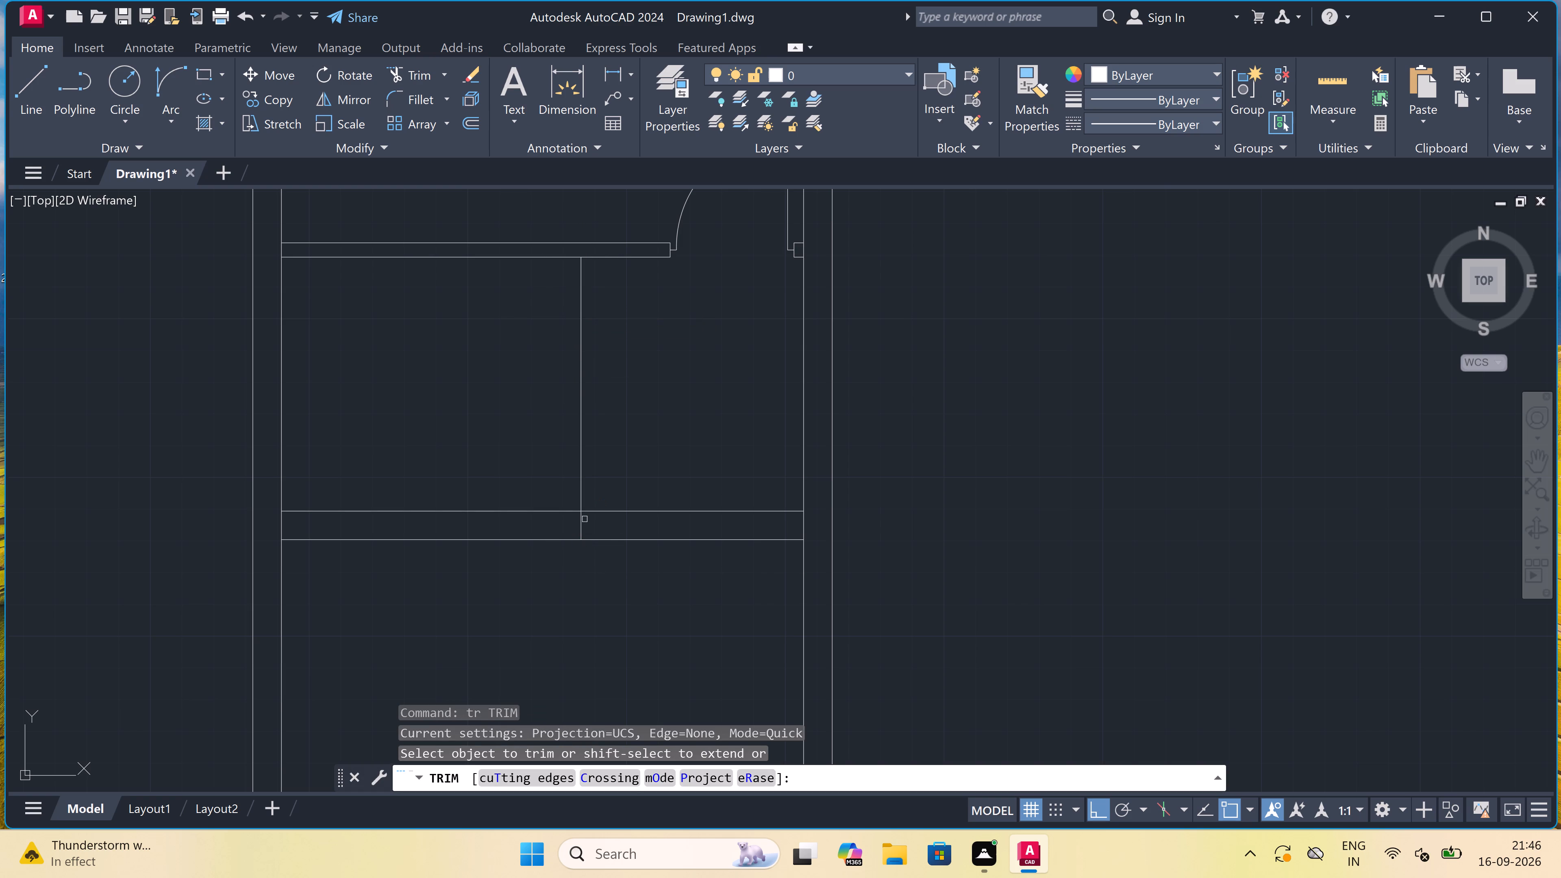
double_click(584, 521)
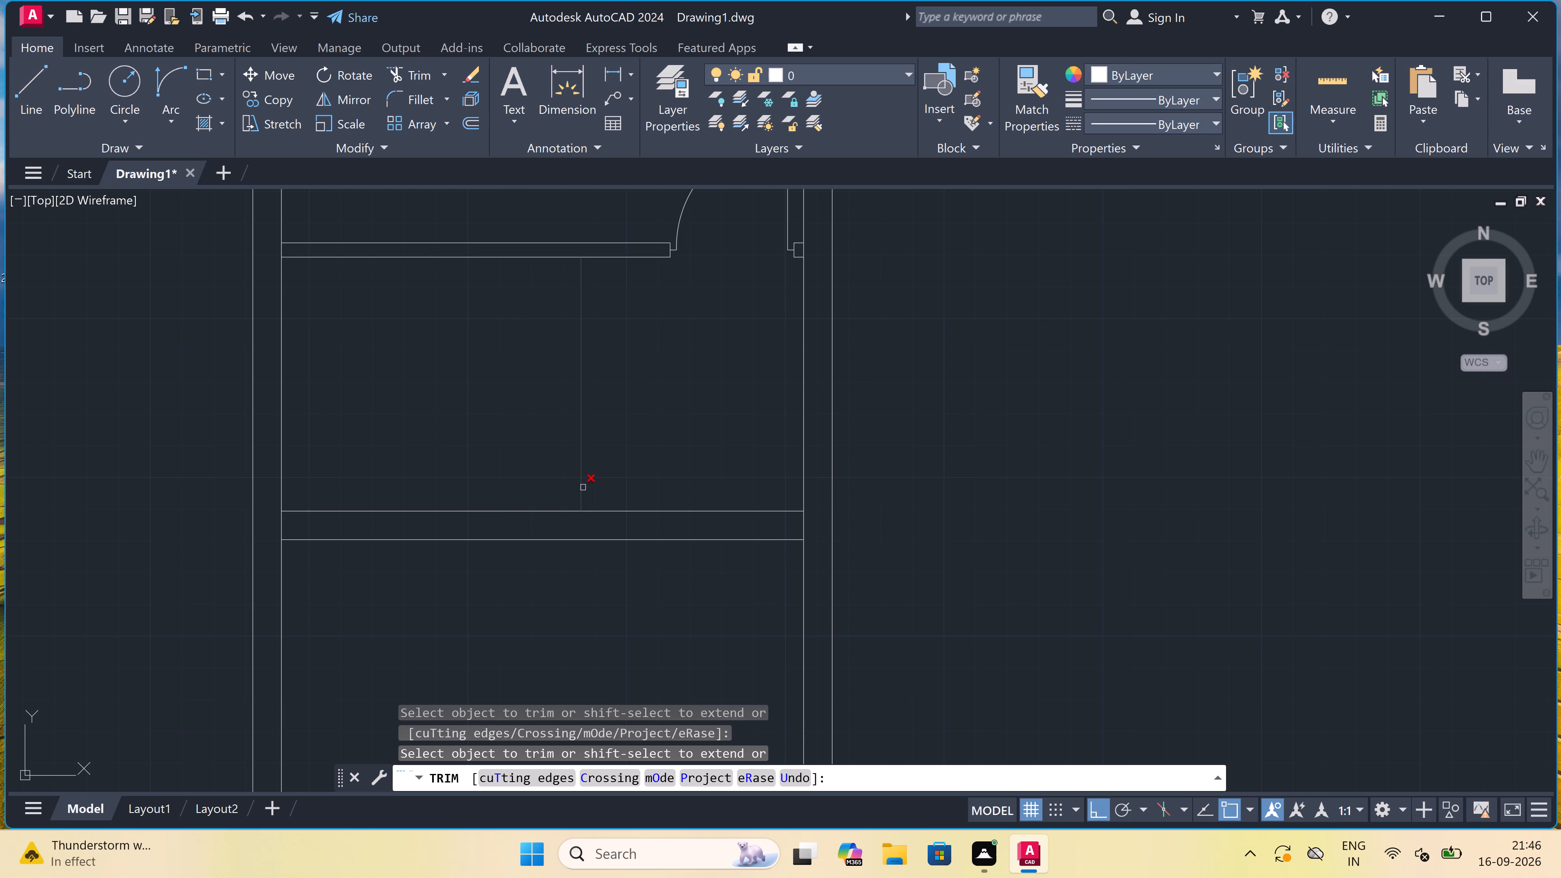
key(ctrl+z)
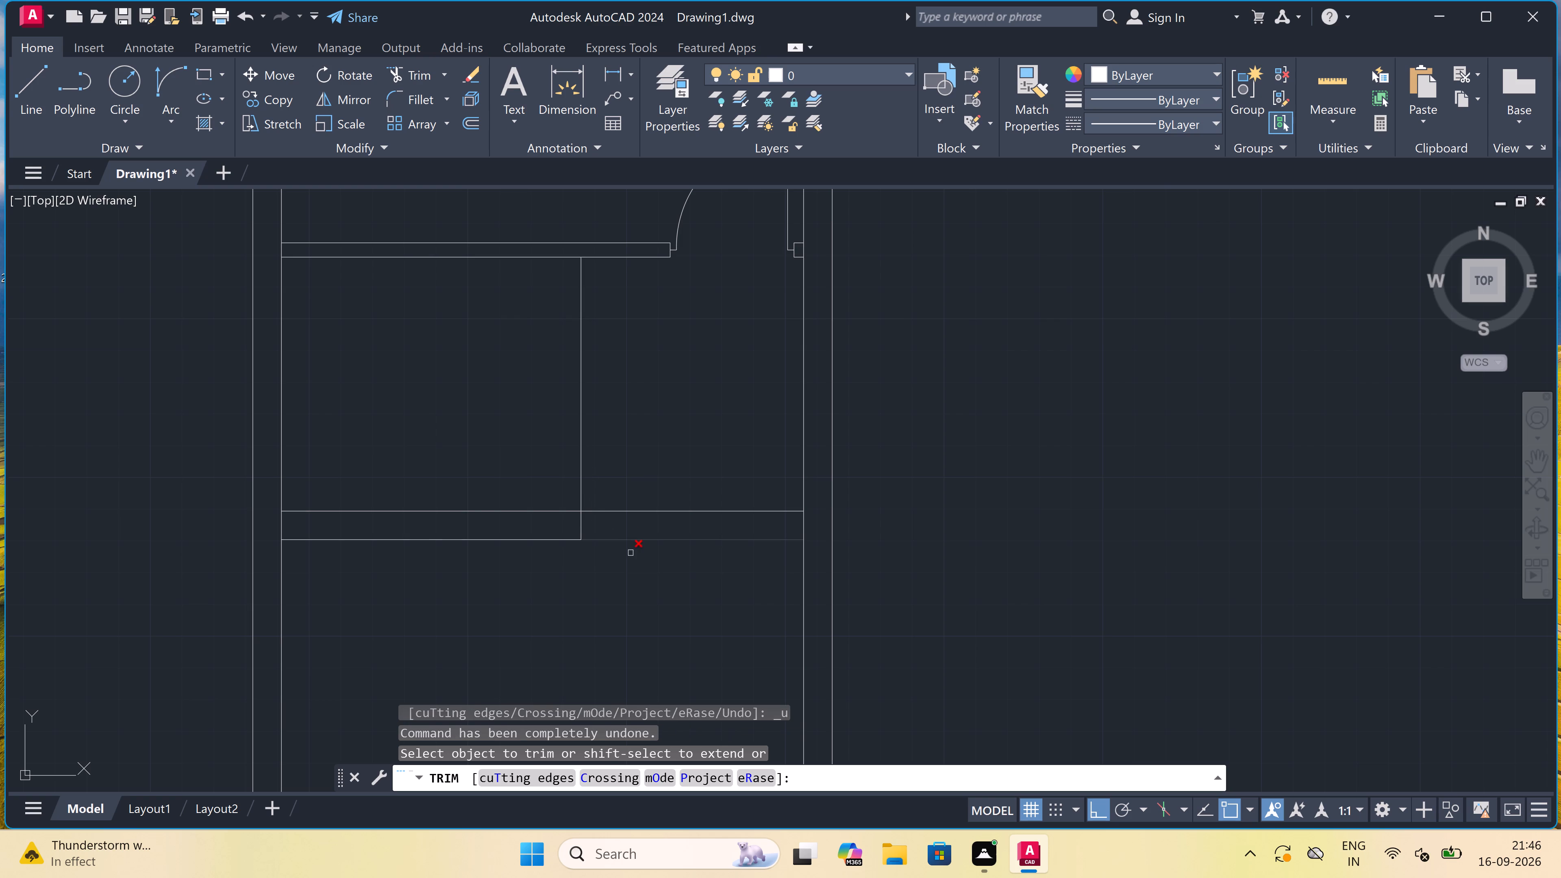
Trim off both lines of the lower wall between the new vertical line and the right outer wall.
click(633, 559)
click(632, 500)
key(Escape)
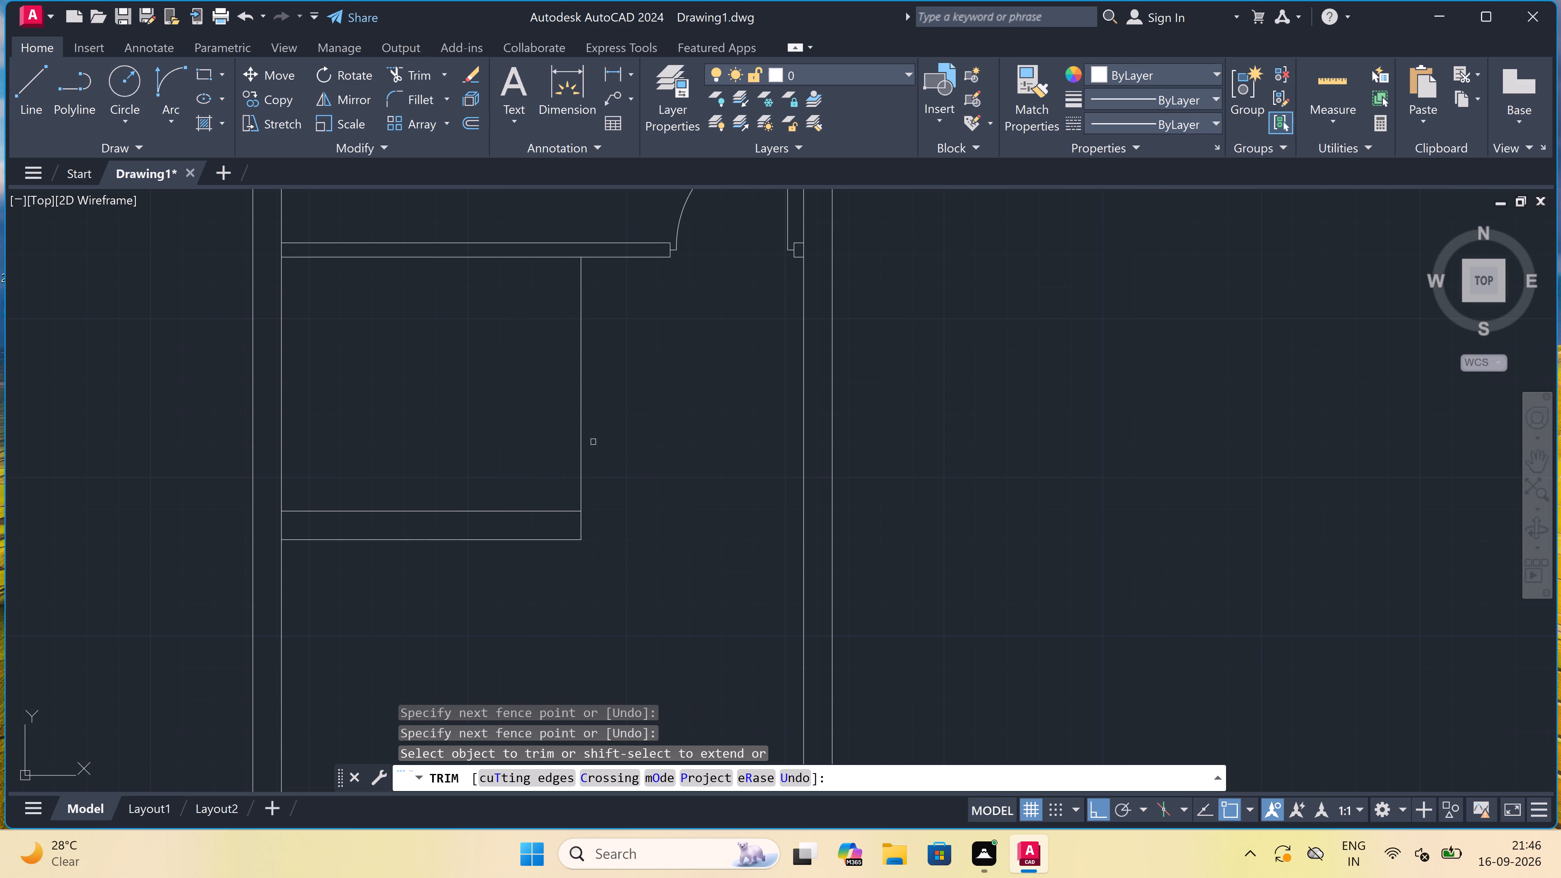
Draw a horizontal line from near the middle of the vertical line across to the inner face of the left outer wall.
key(l)
key(space)
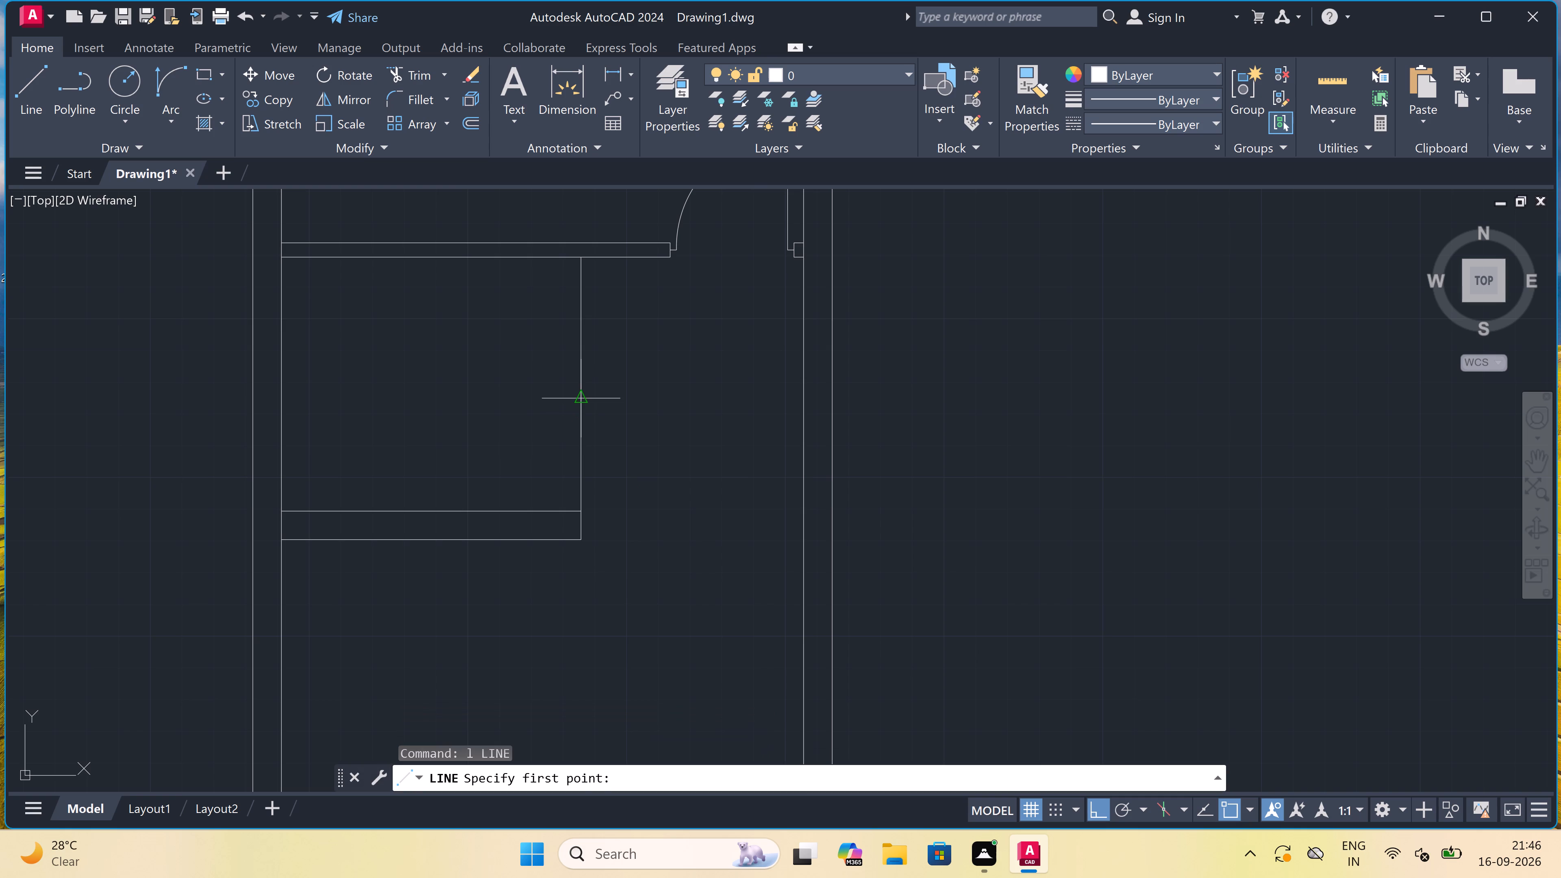
click(580, 402)
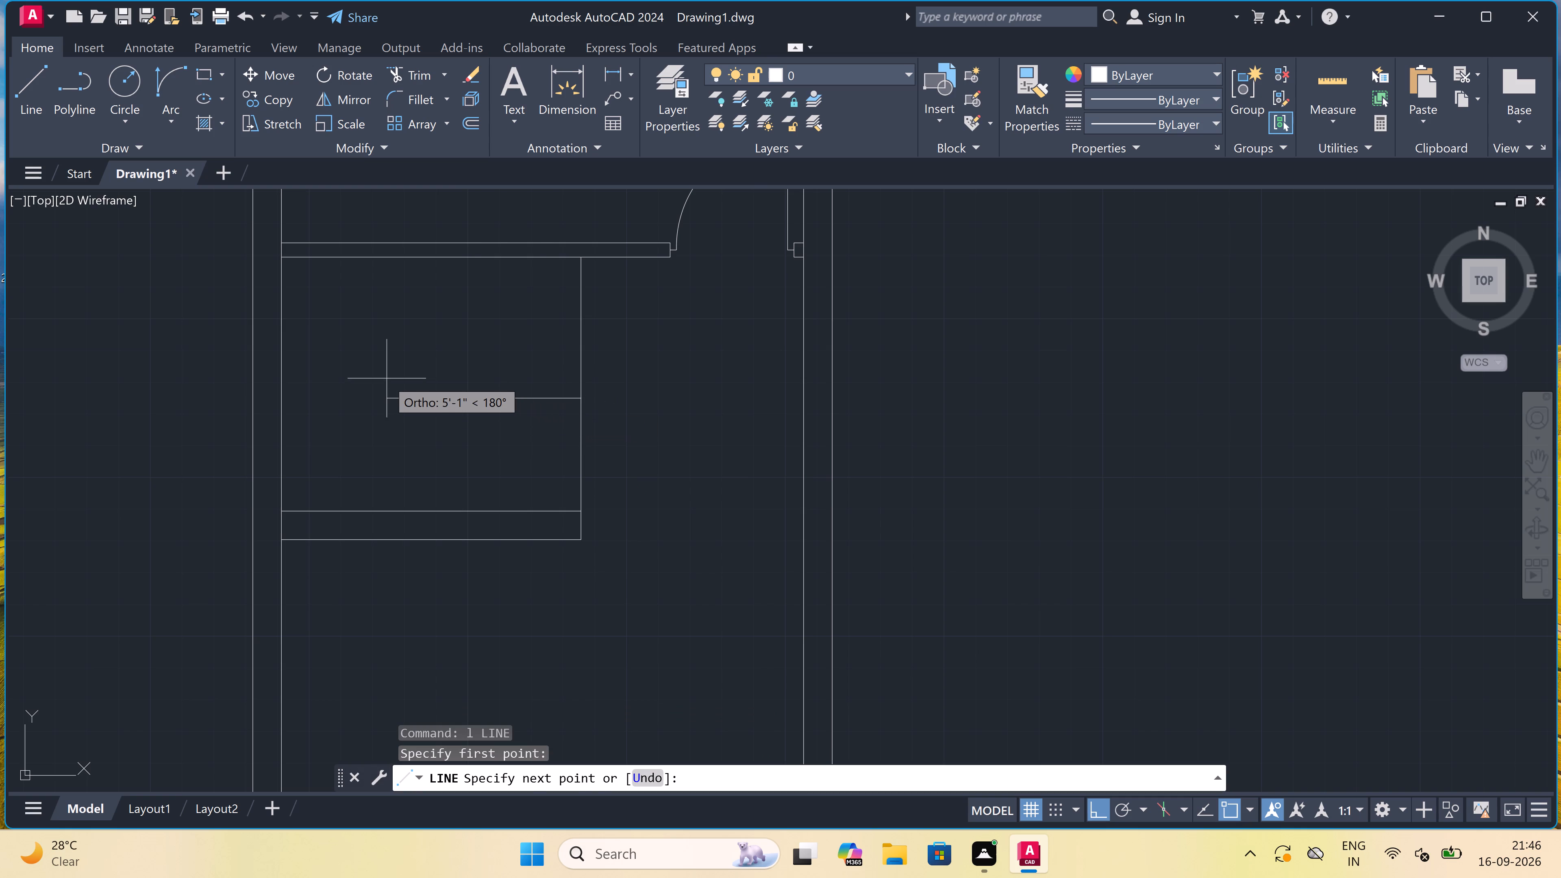
key(ctrl+z)
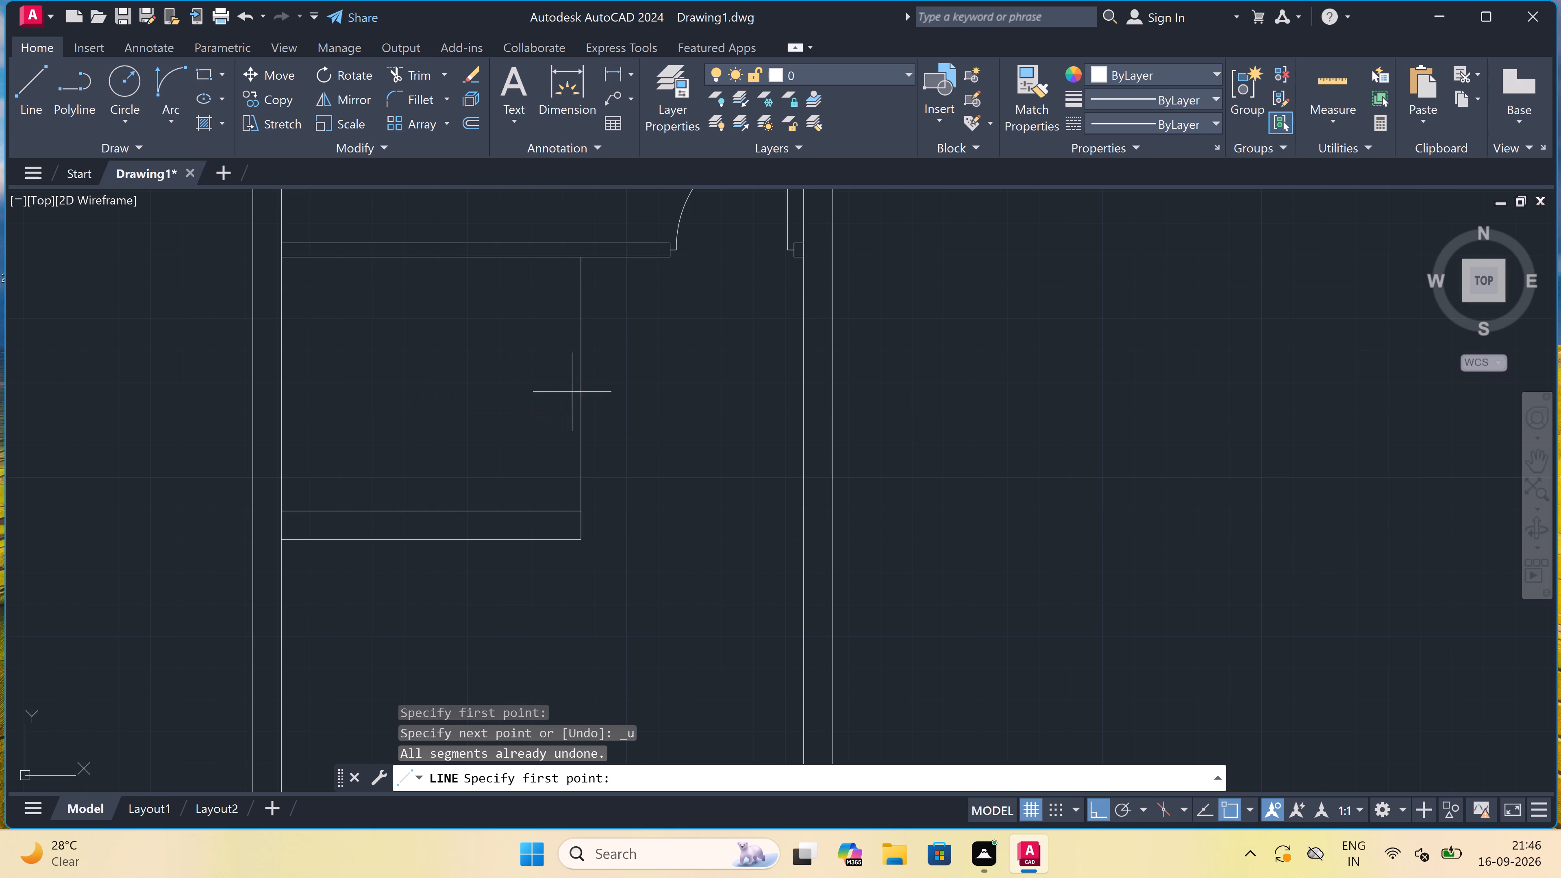
scroll(582, 398, up, 1)
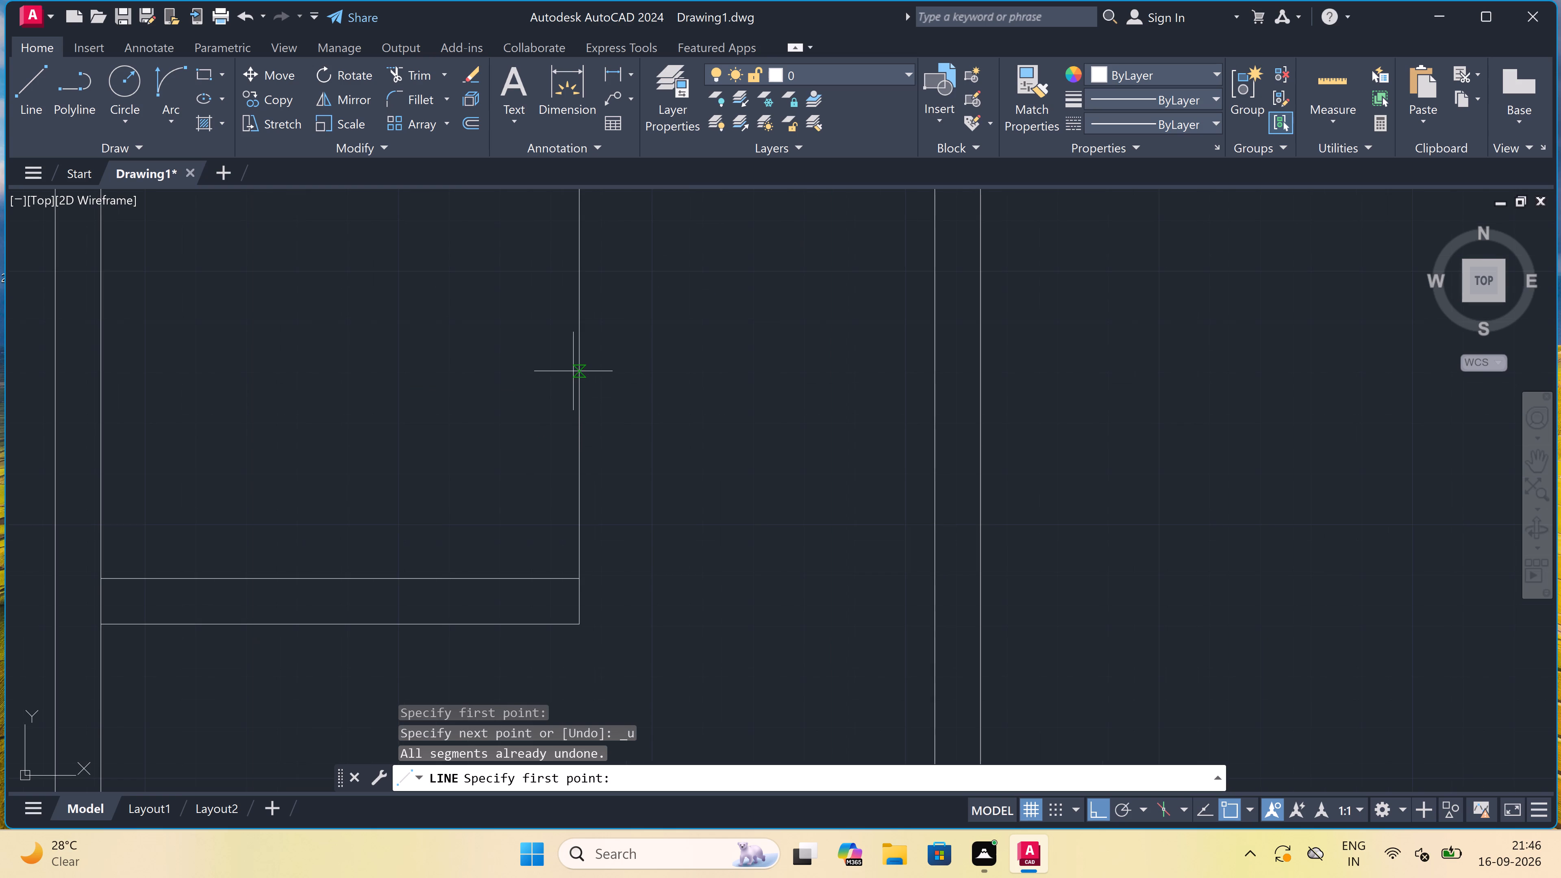
click(578, 372)
scroll(537, 361, down, 4)
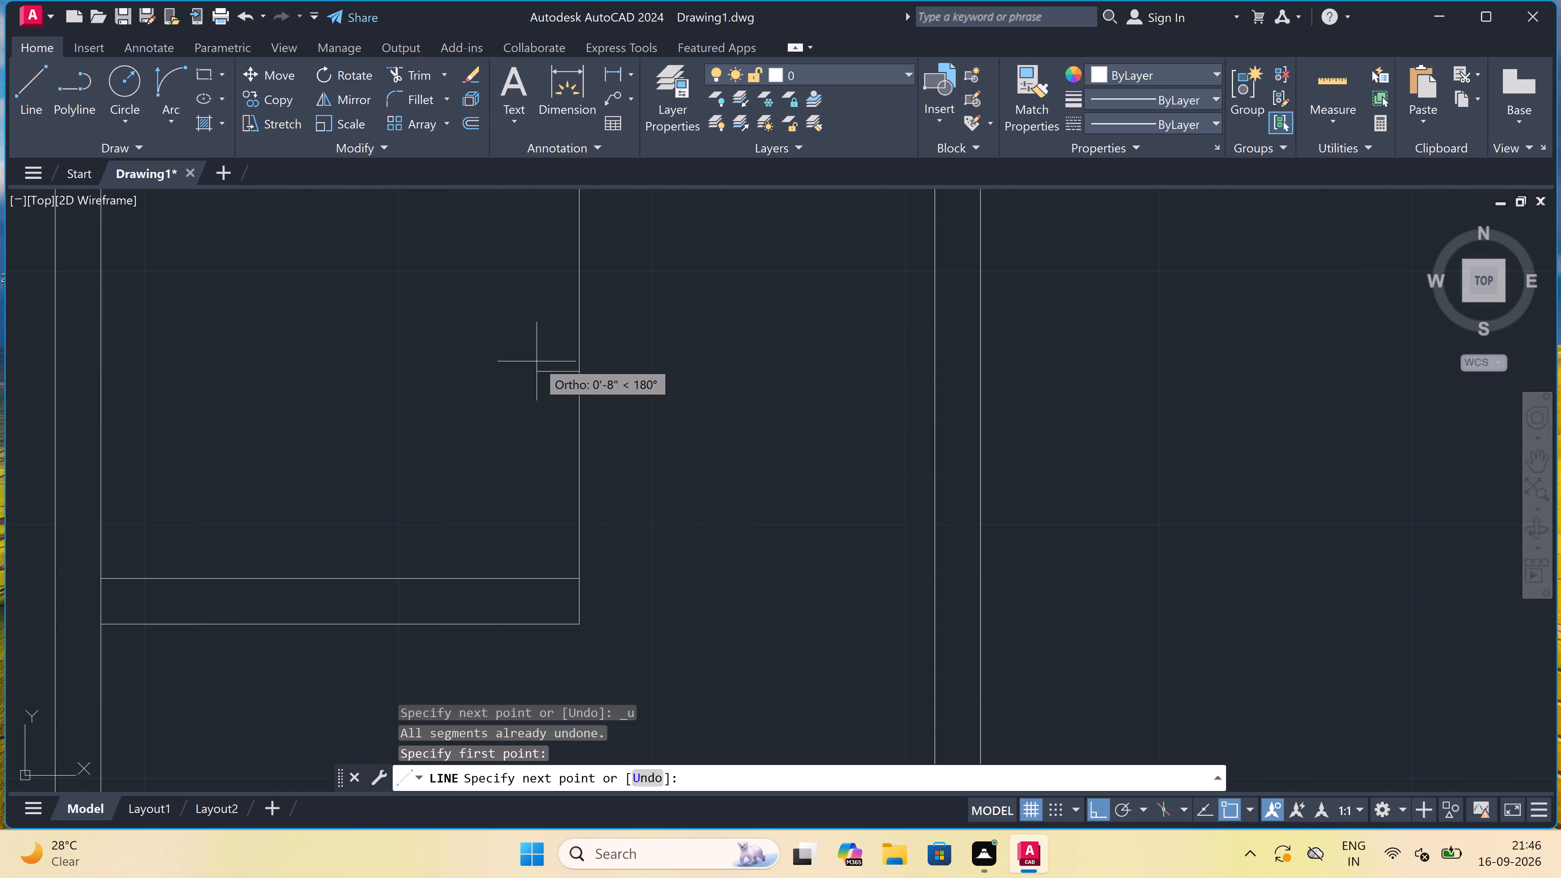
scroll(422, 372, up, 1)
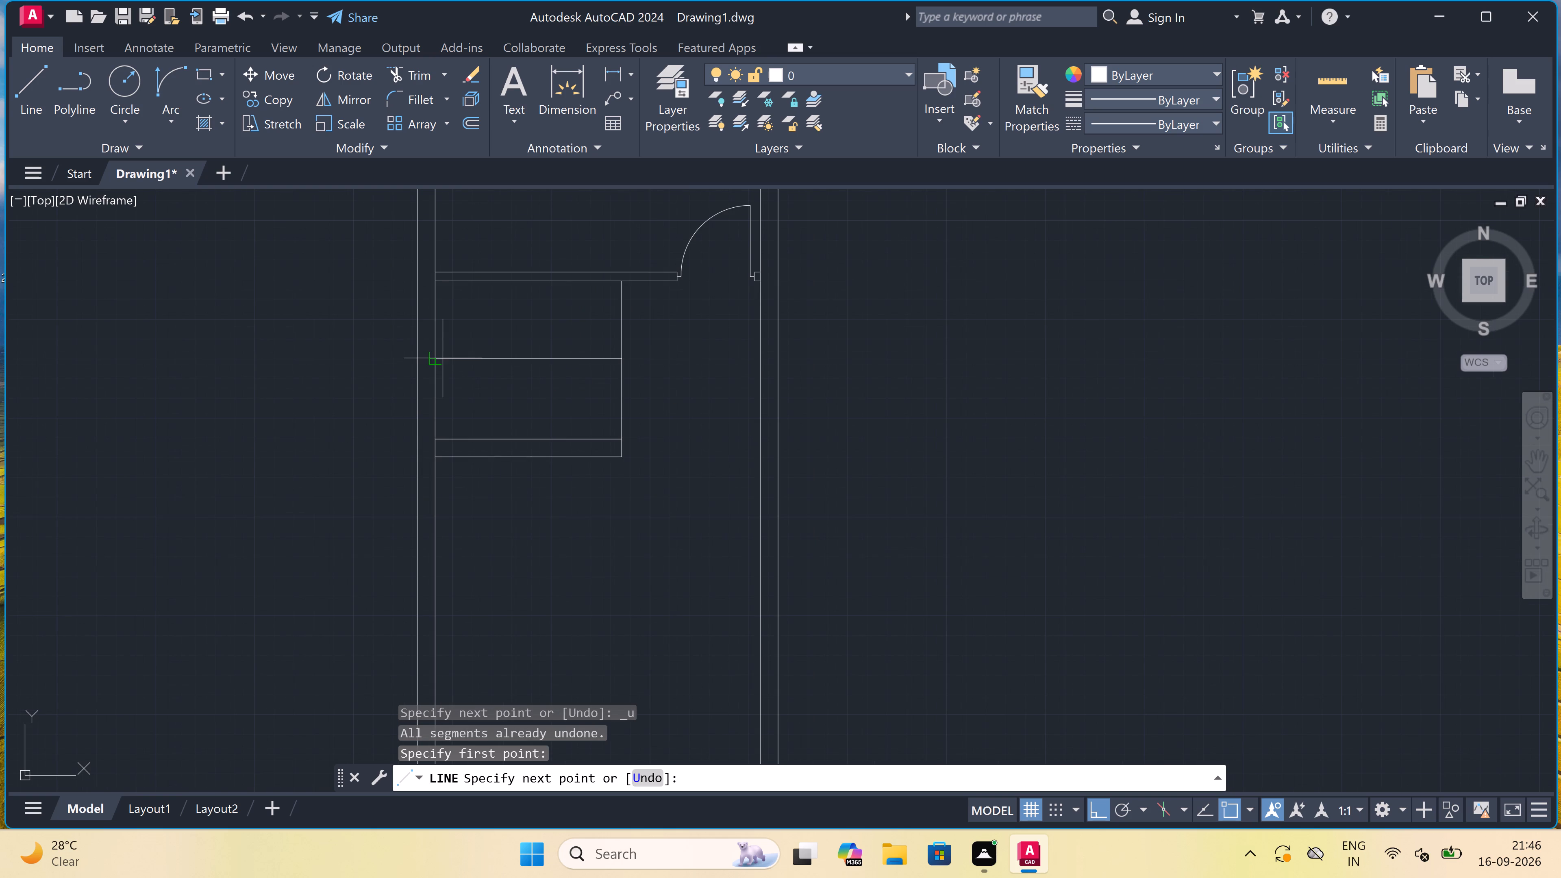
click(438, 359)
key(Escape)
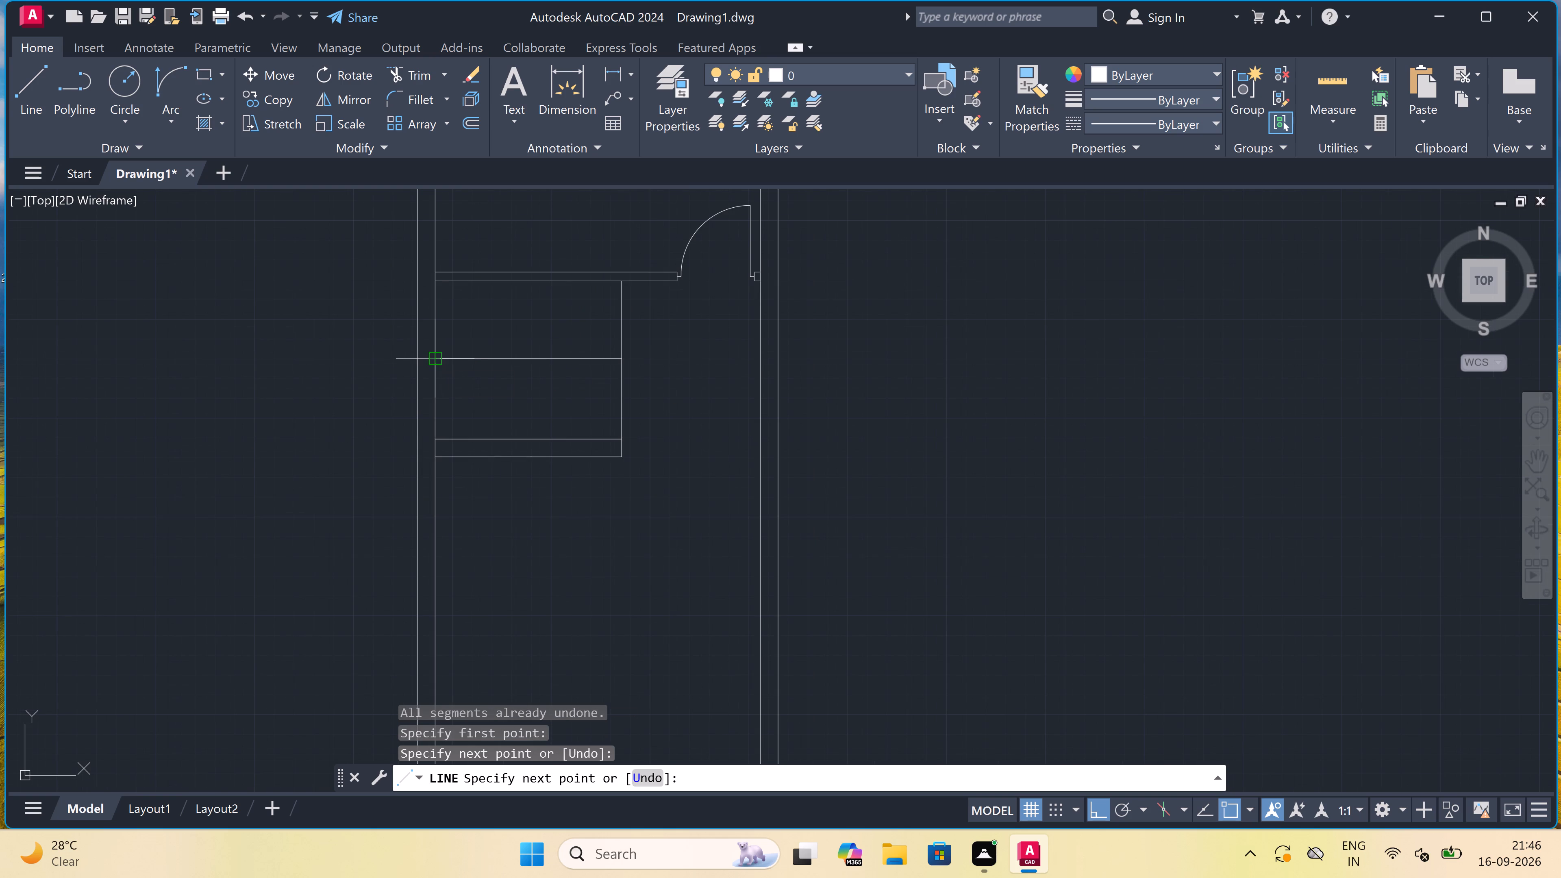
Offset the vertical line below the partition toward the left outer wall by 1010".
scroll(501, 359, down, 1)
scroll(507, 356, up, 2)
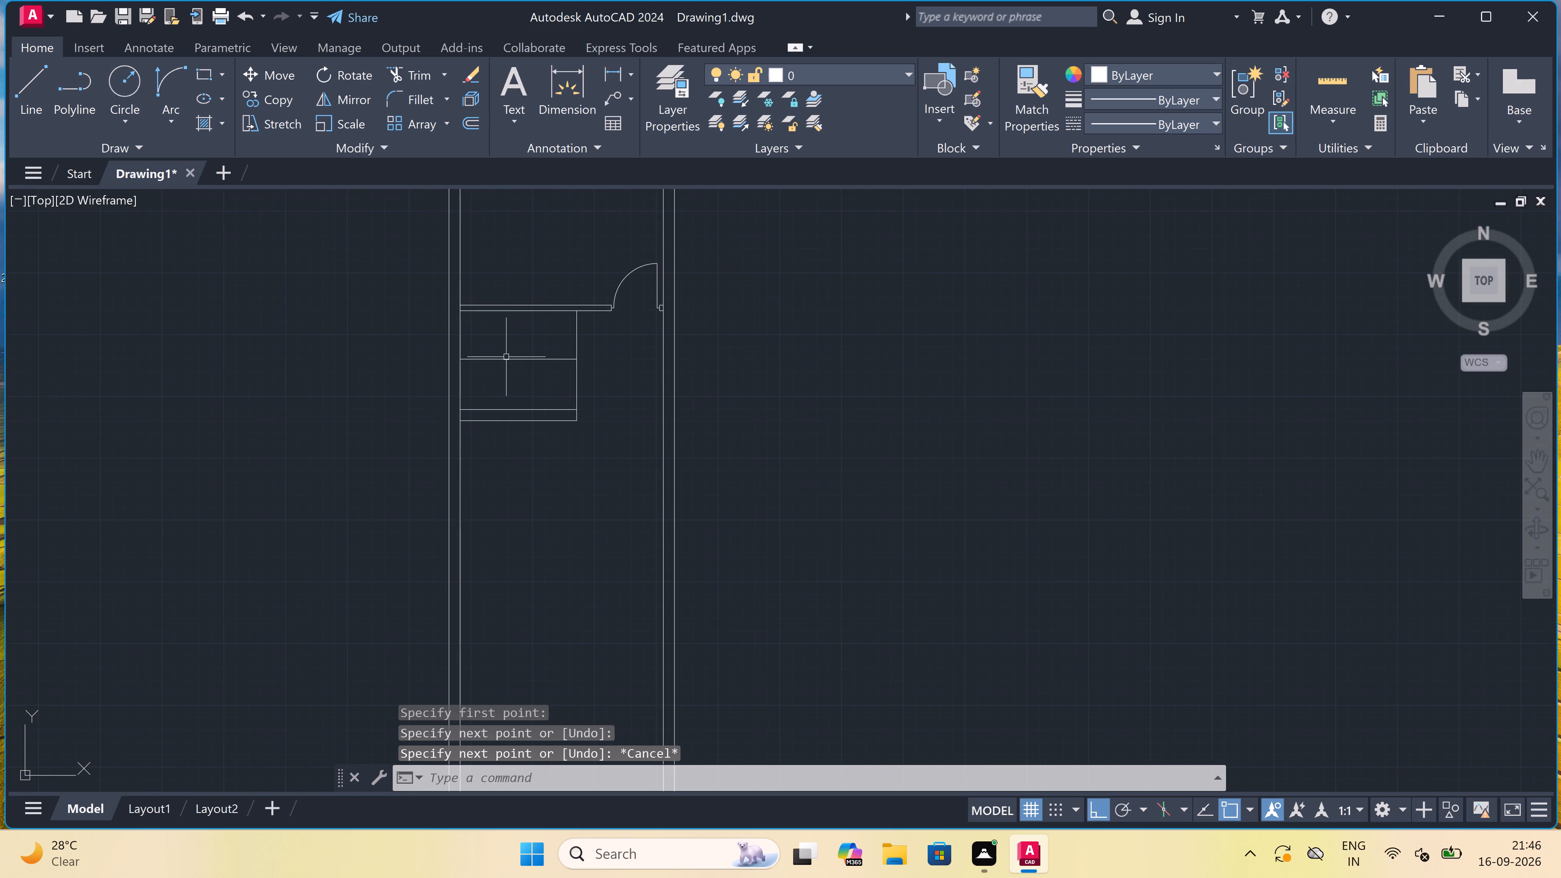
scroll(531, 336, up, 1)
scroll(533, 336, down, 1)
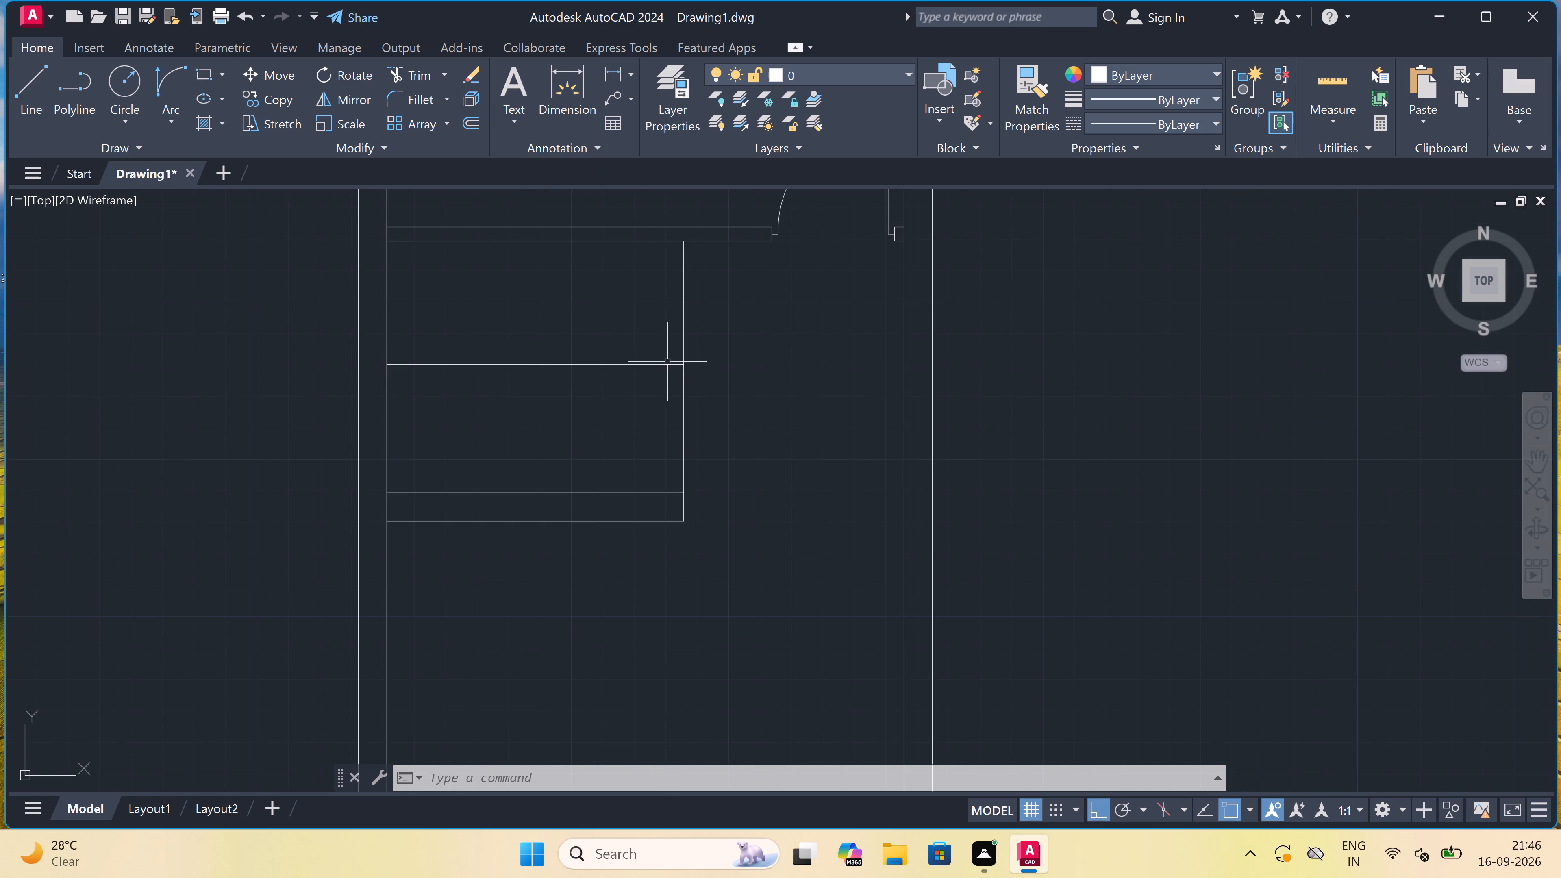
key(o)
key(space)
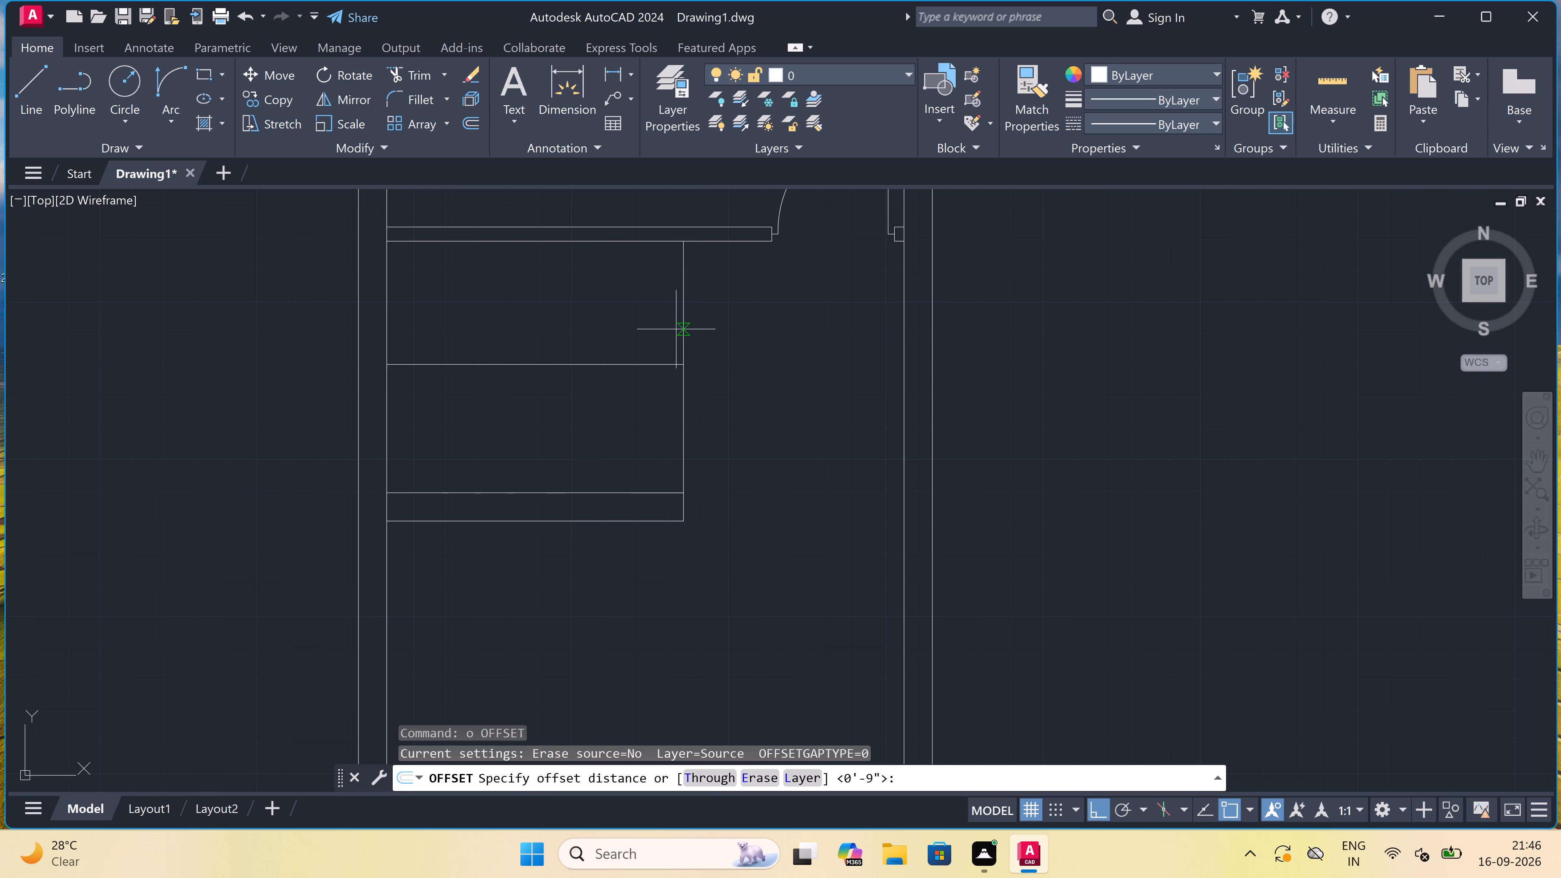
double_click(686, 311)
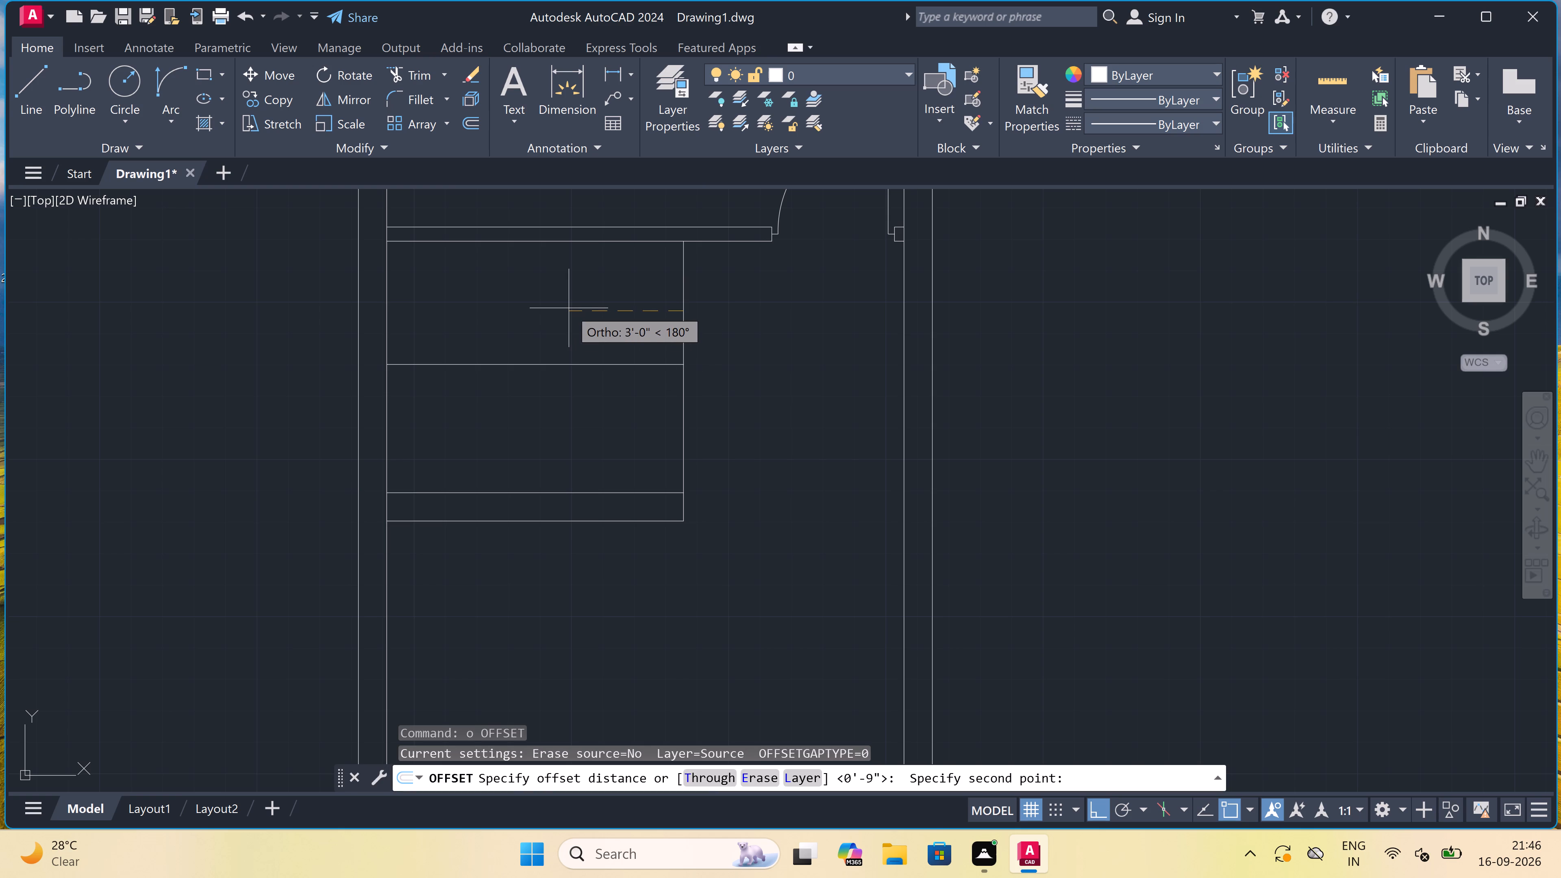
text(10)
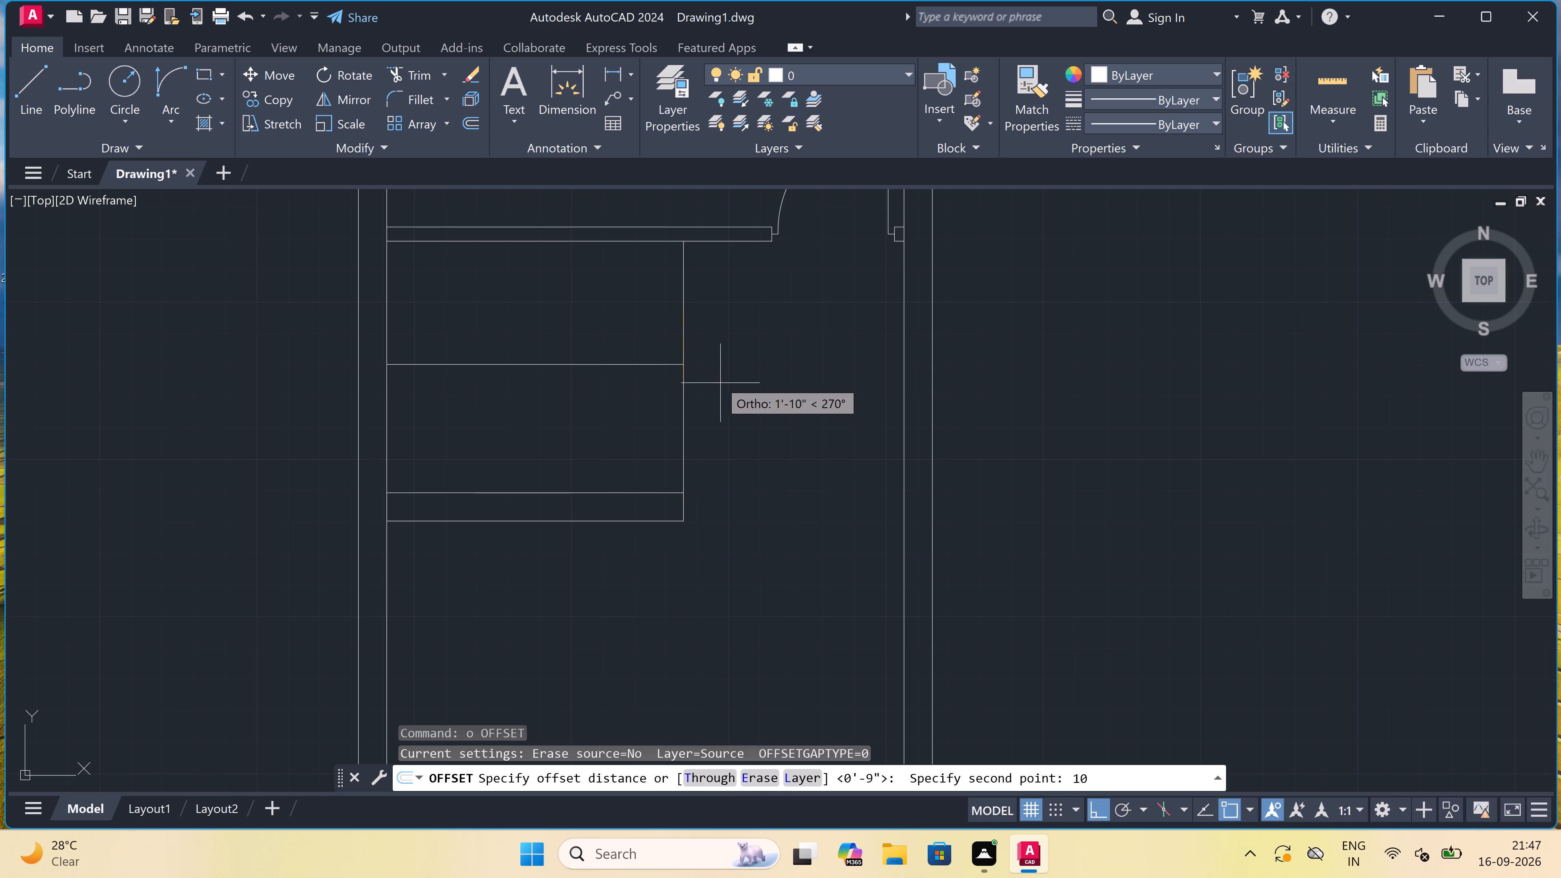
text(10")
key(space)
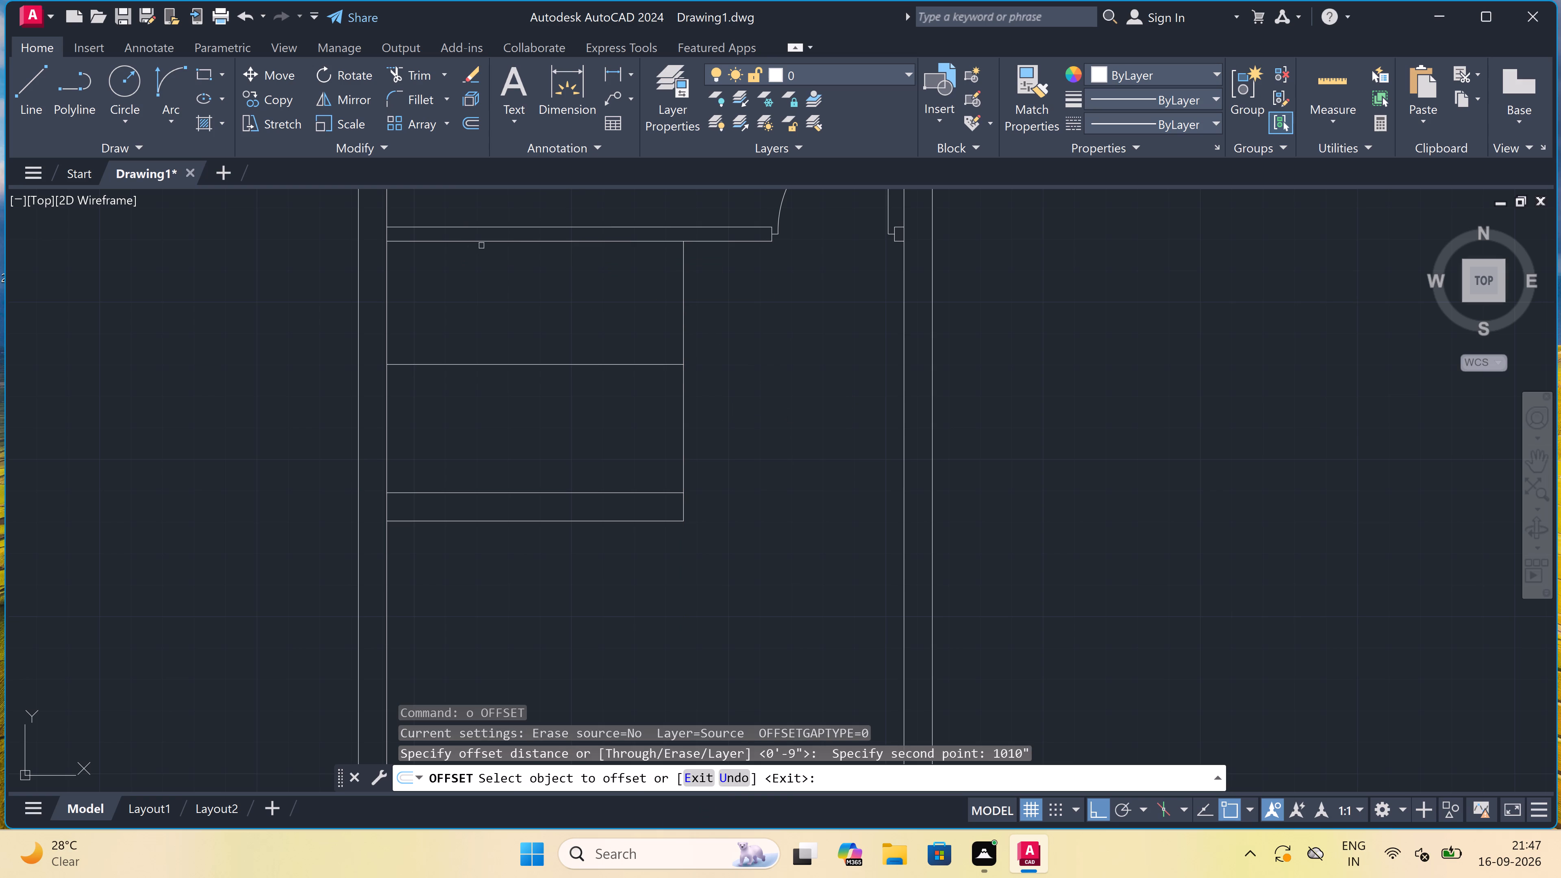
click(682, 325)
click(635, 327)
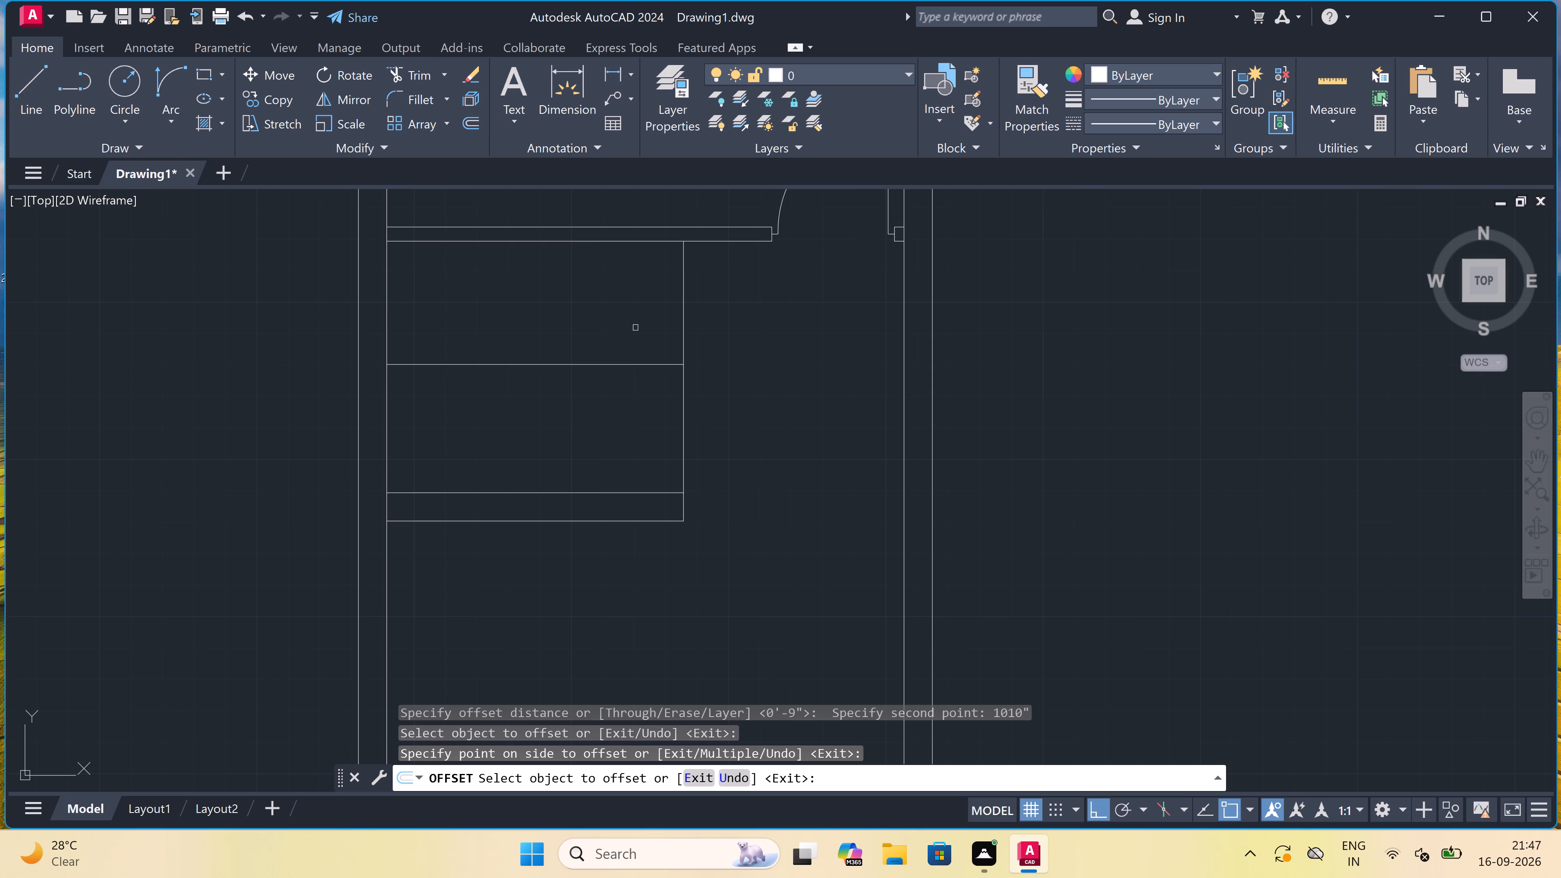
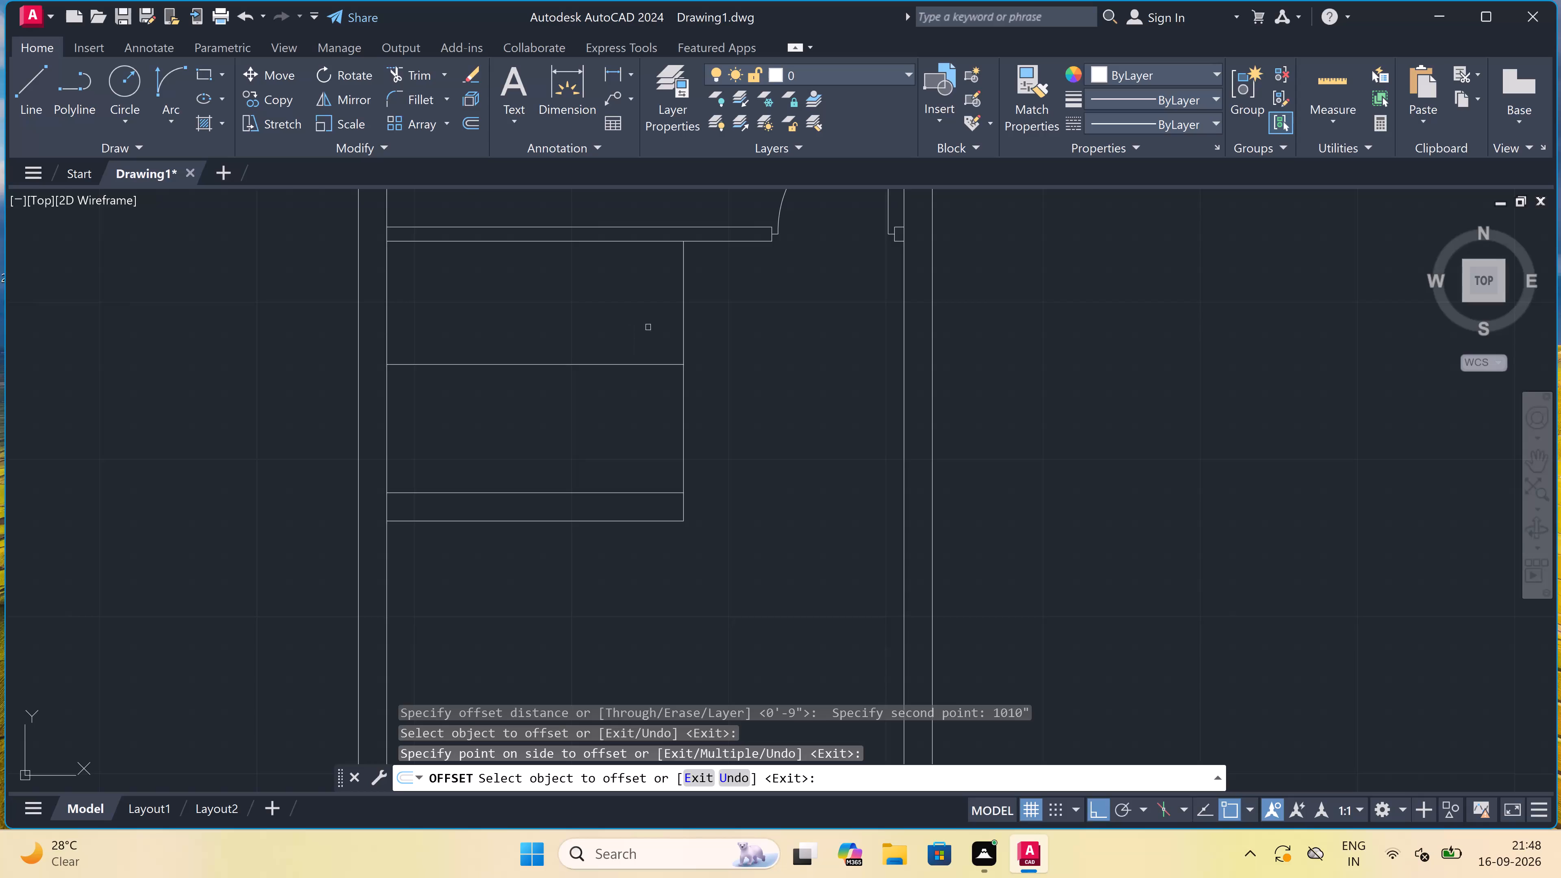
Examine the staircase area and the surrounding outer walls for the offset copy of the vertical line.
scroll(650, 342, down, 1)
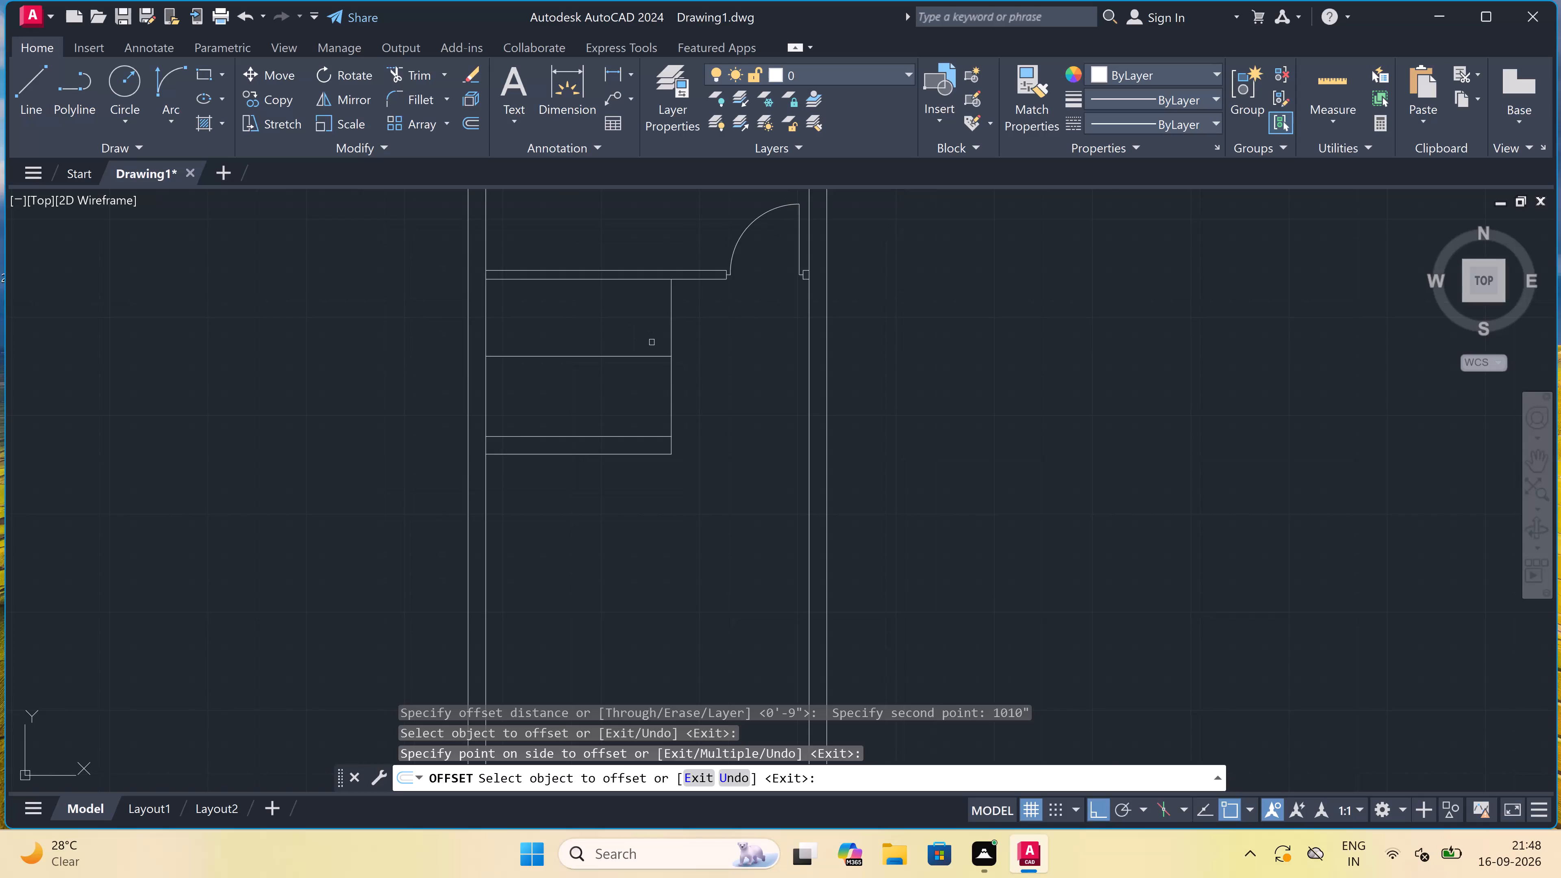
scroll(652, 342, down, 3)
scroll(651, 330, up, 1)
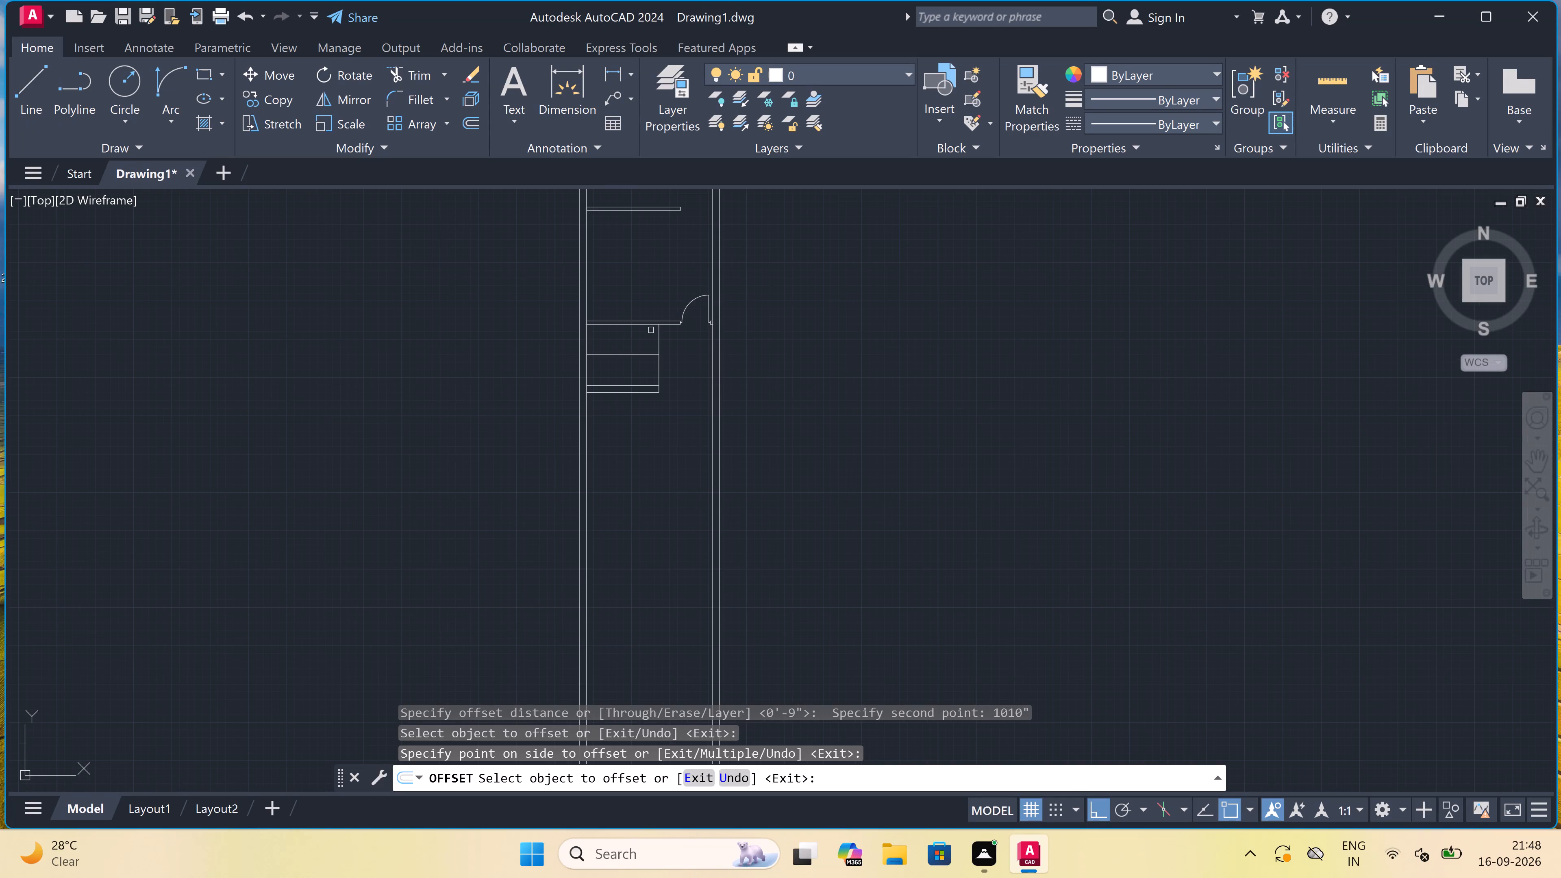
scroll(651, 330, up, 3)
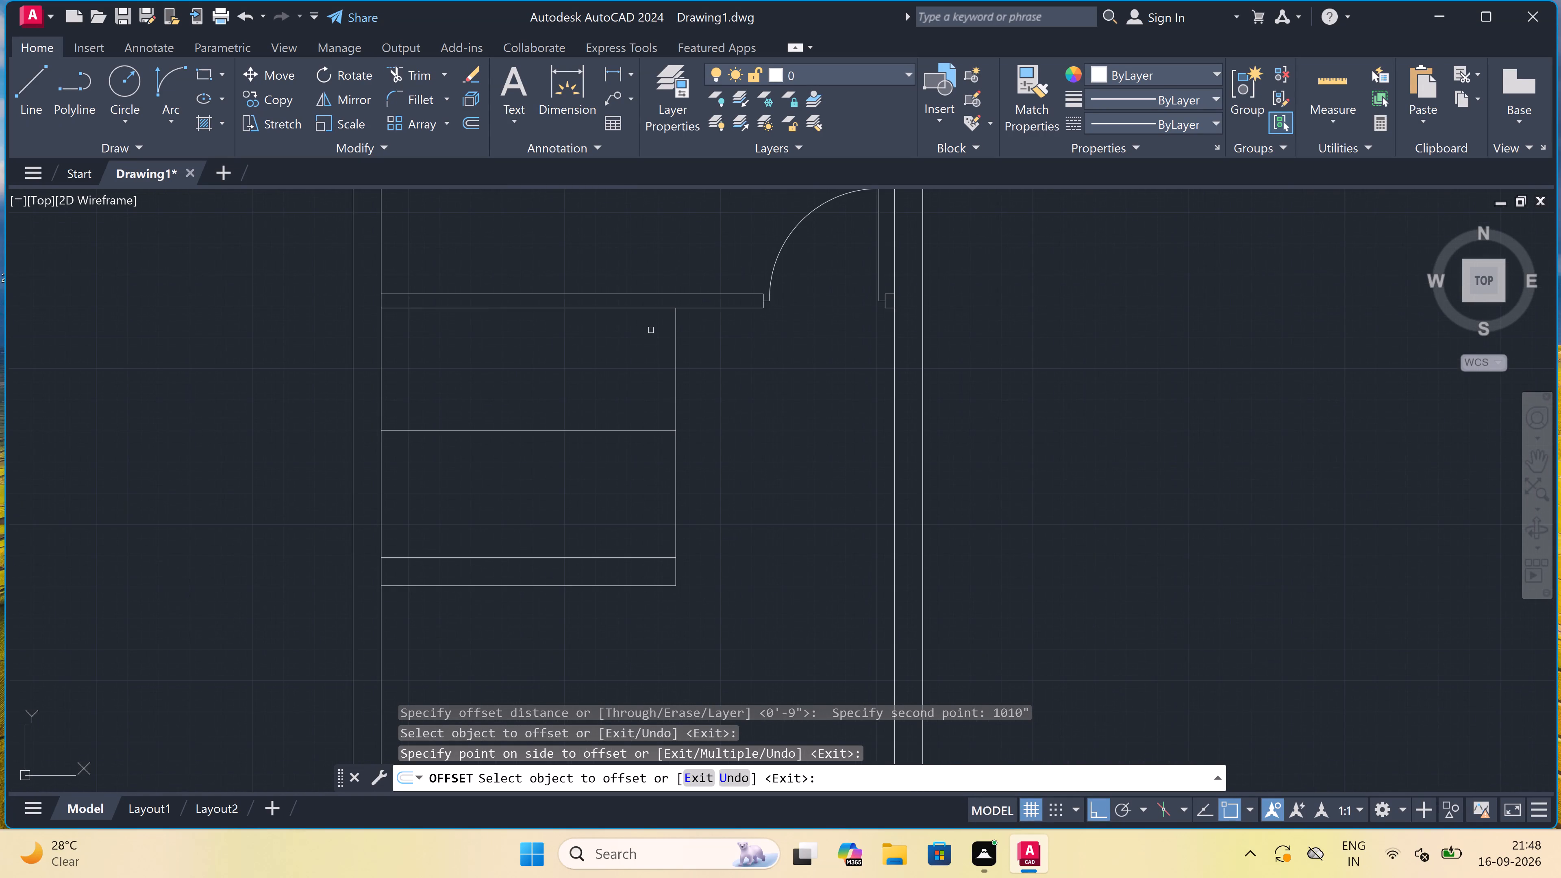
scroll(651, 331, down, 2)
scroll(651, 333, up, 2)
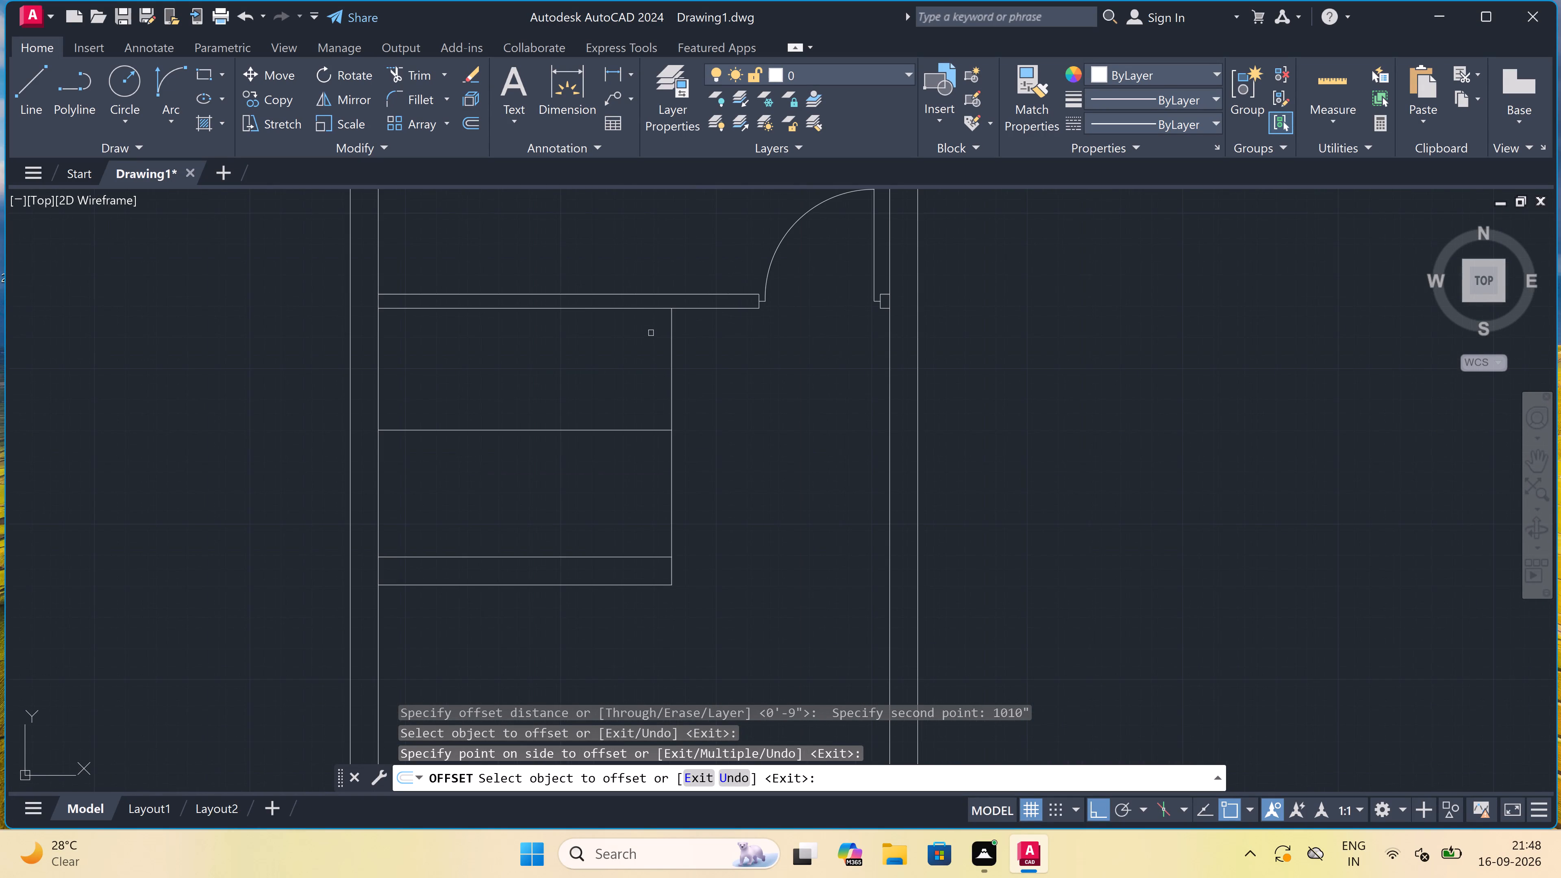
scroll(652, 333, down, 1)
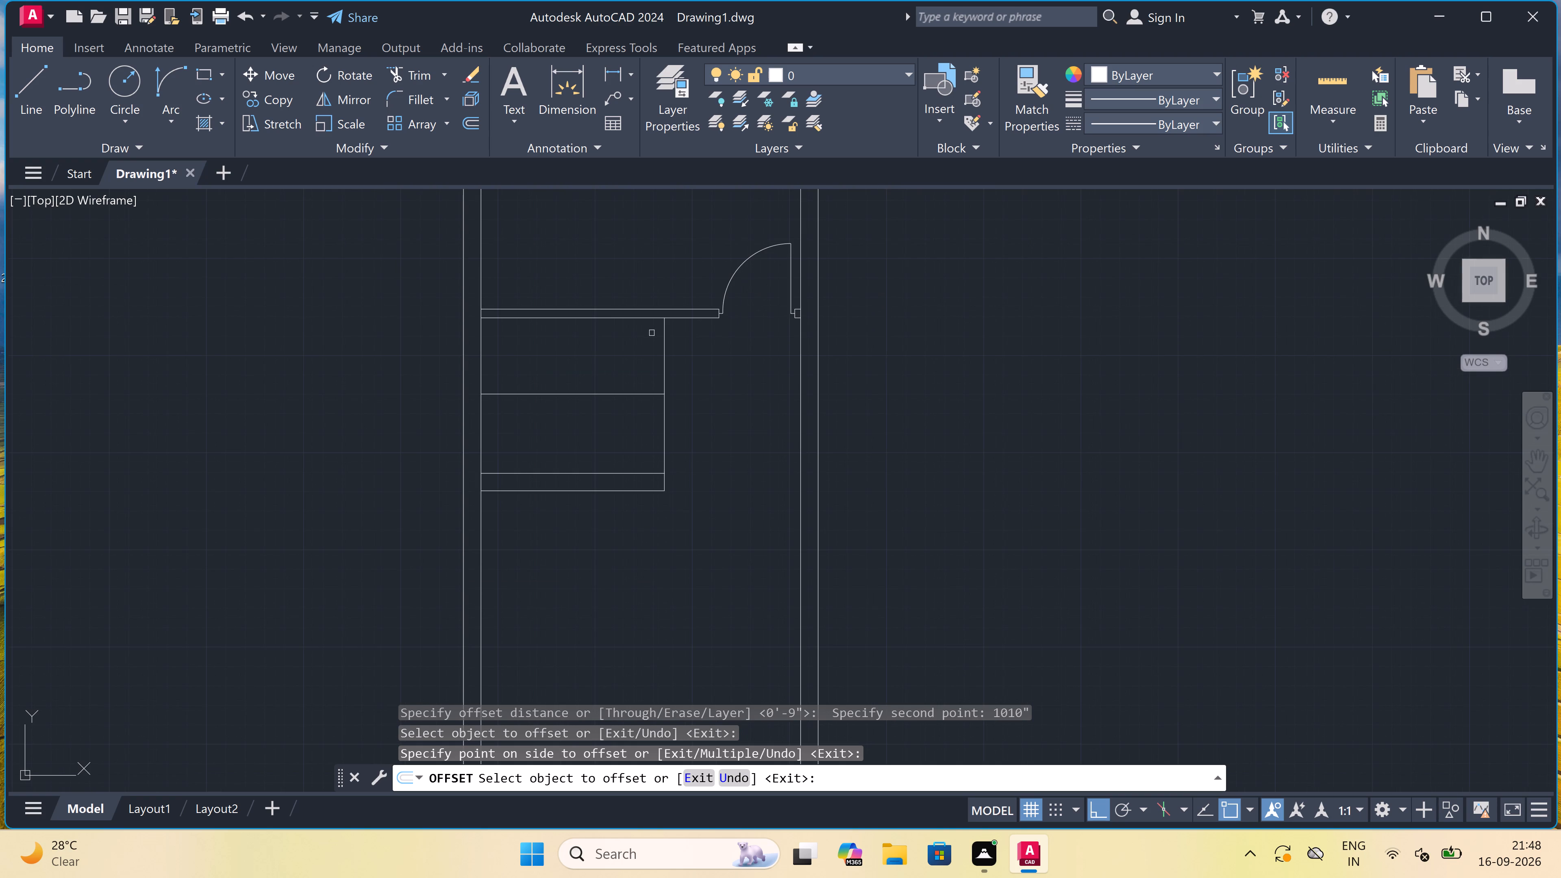
scroll(652, 333, up, 1)
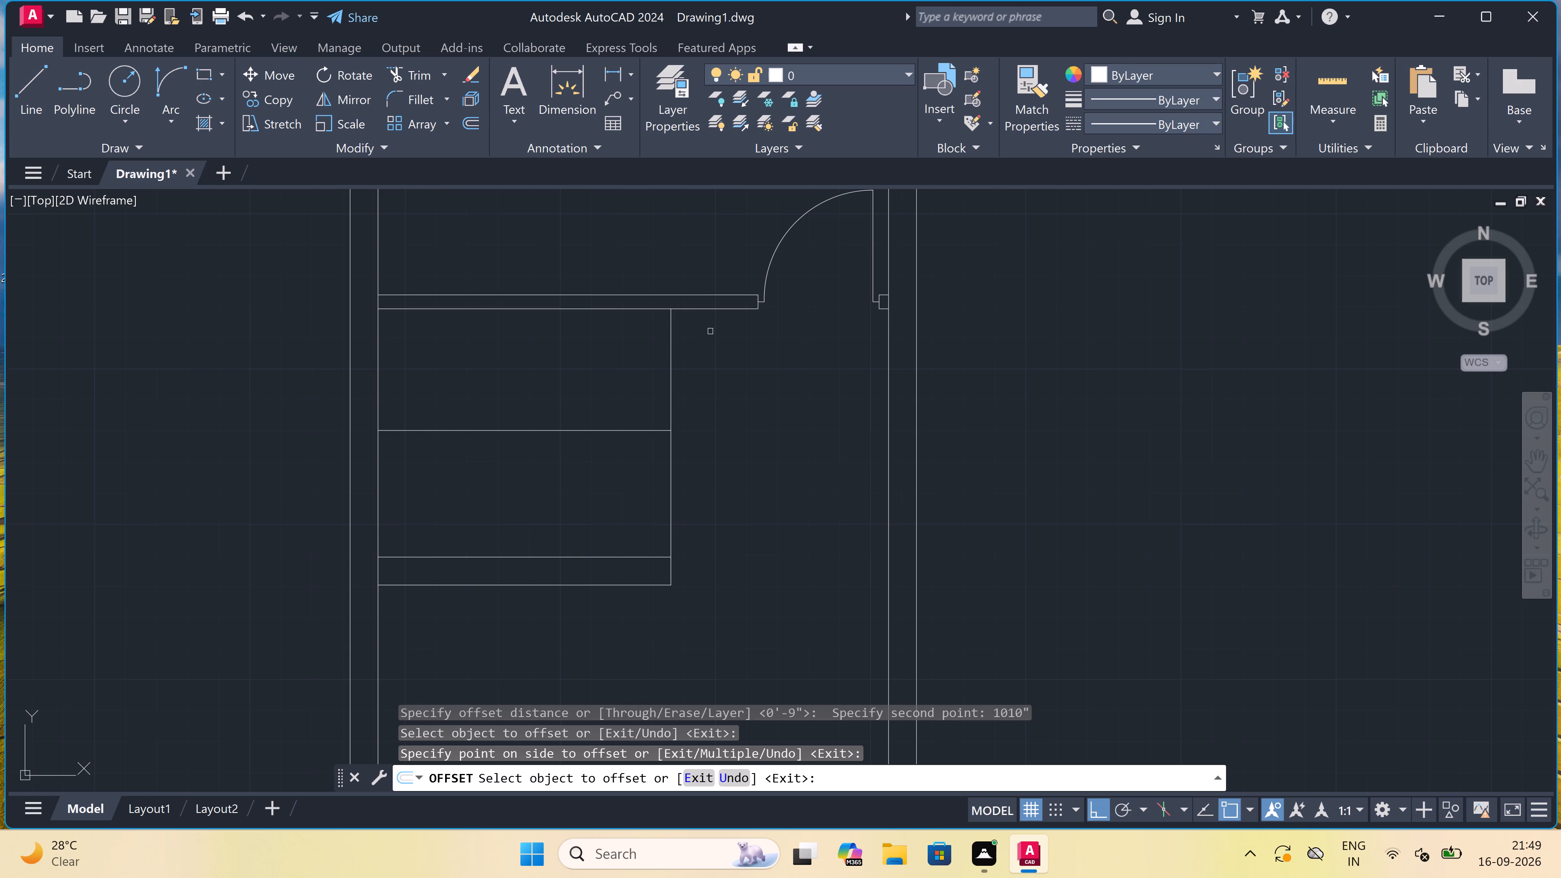
Offset the vertical line below the partition toward the left outer wall again at the 1010" distance.
click(672, 357)
click(656, 358)
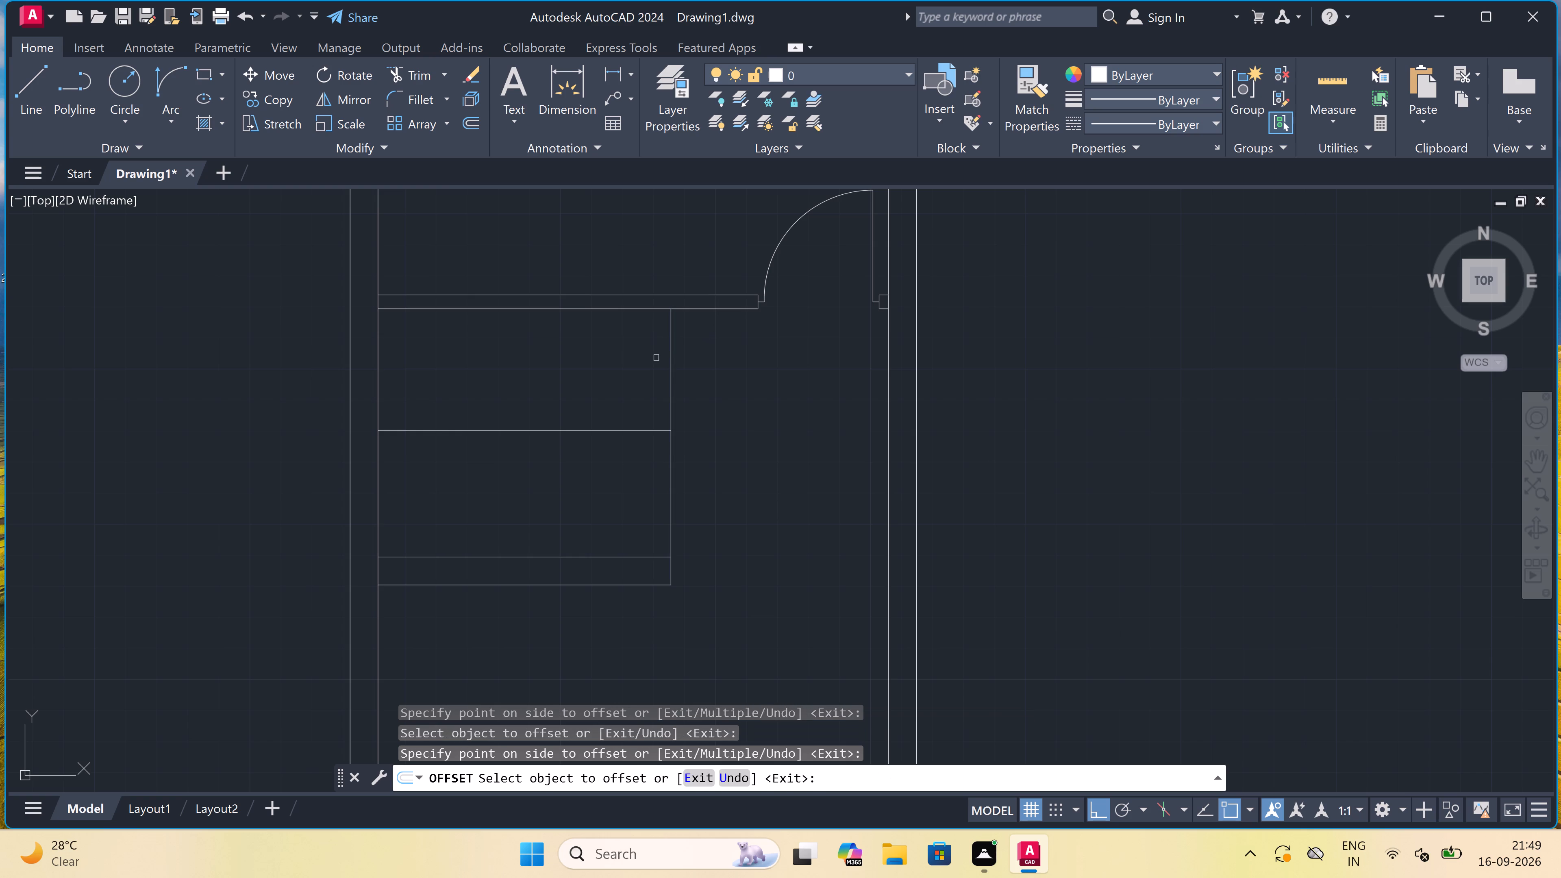
key(Escape)
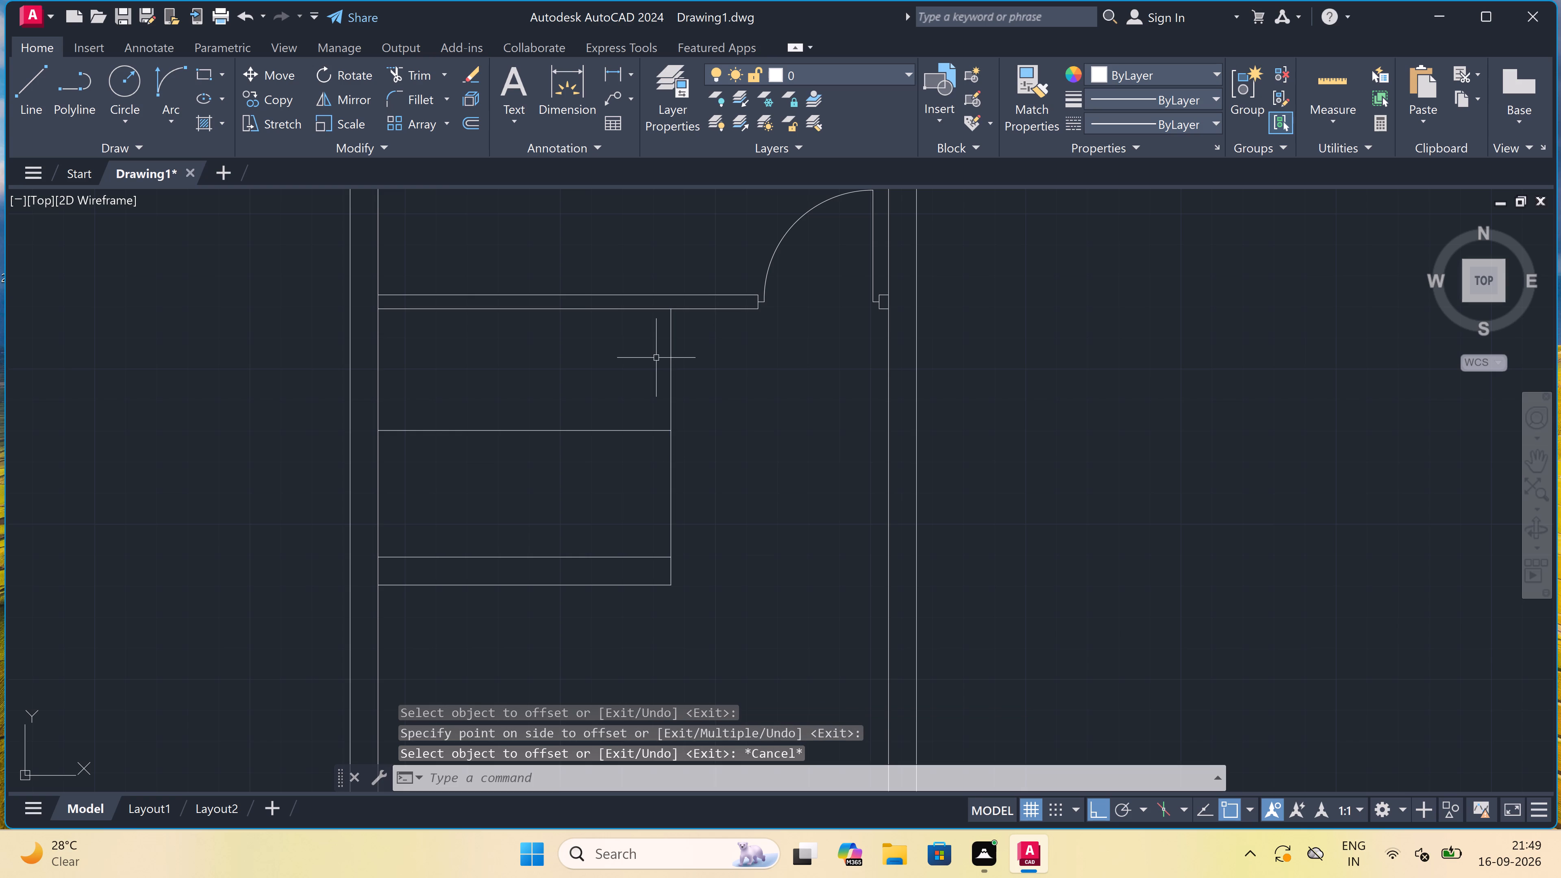
Offset the vertical line below the partition by 10" toward the left outer wall, making five successive tread lines.
text(o)
key(space)
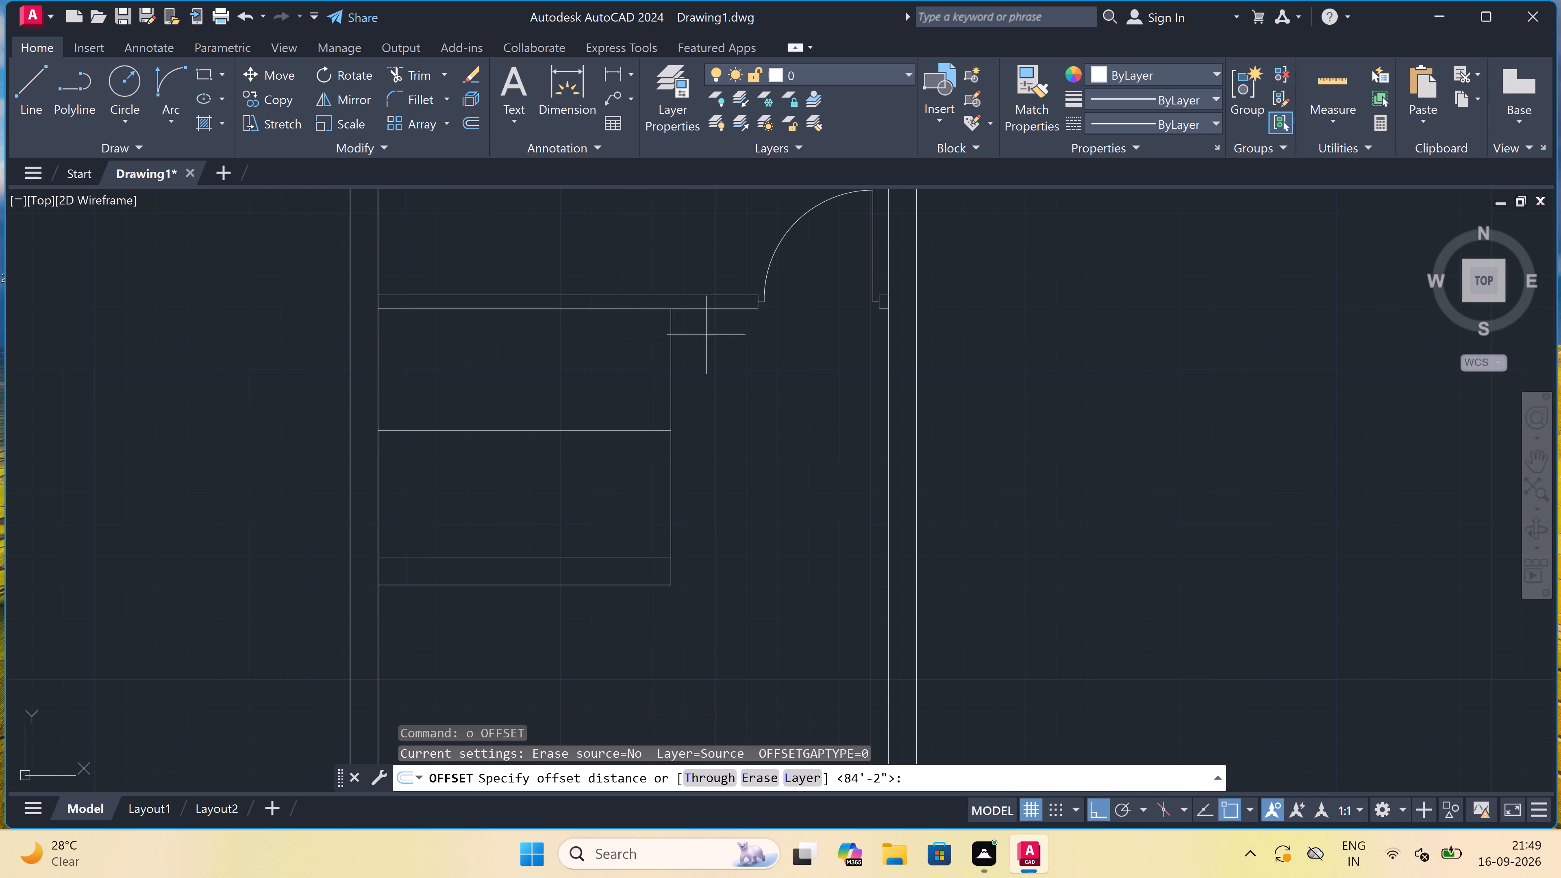
double_click(668, 348)
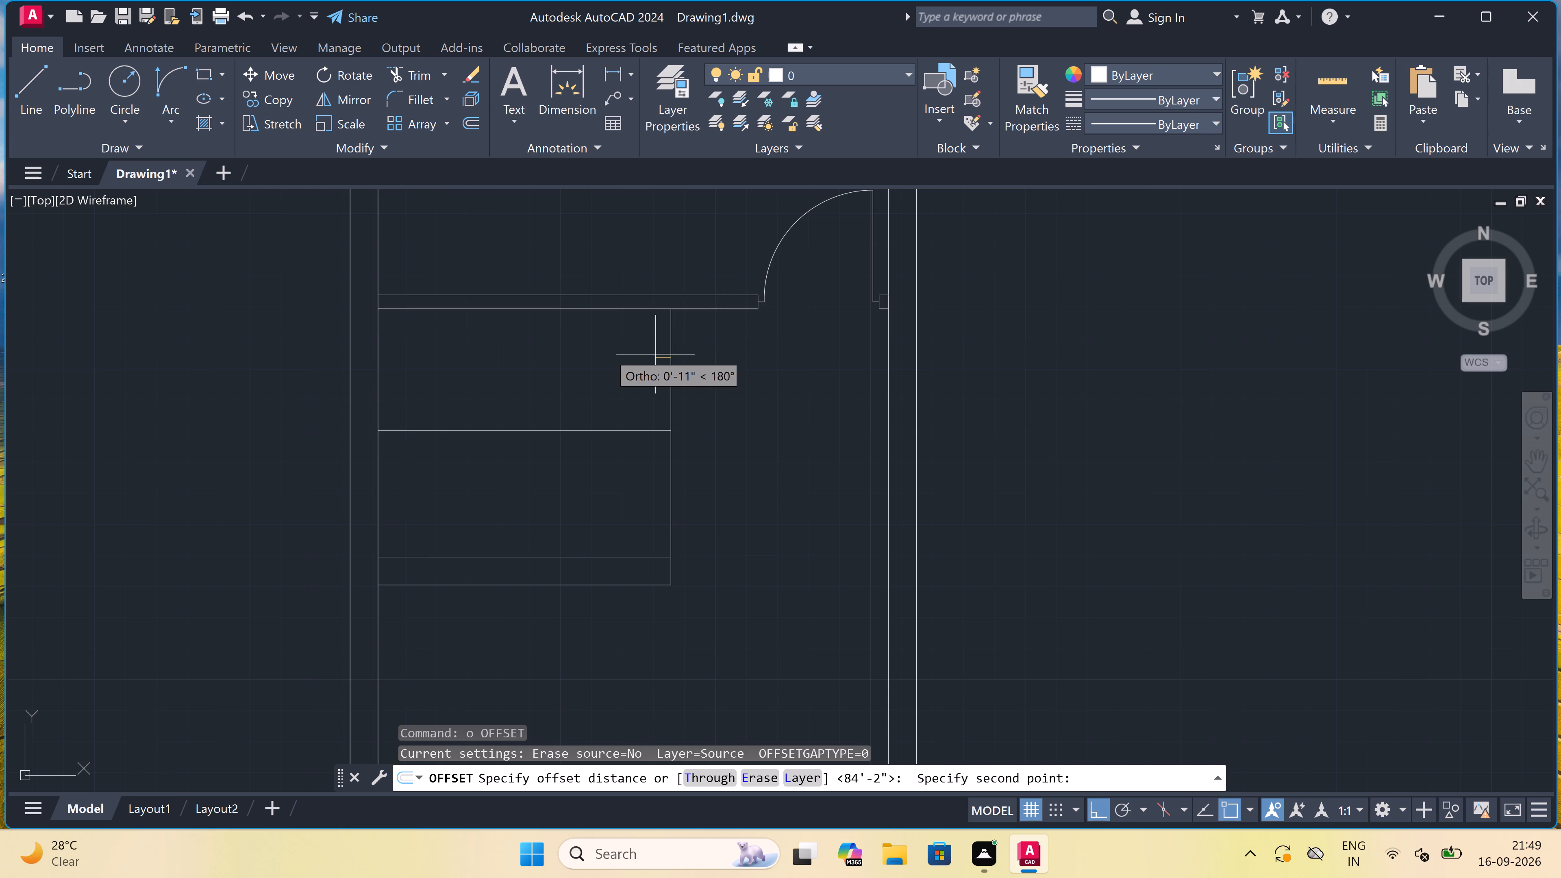
key(1)
key(0)
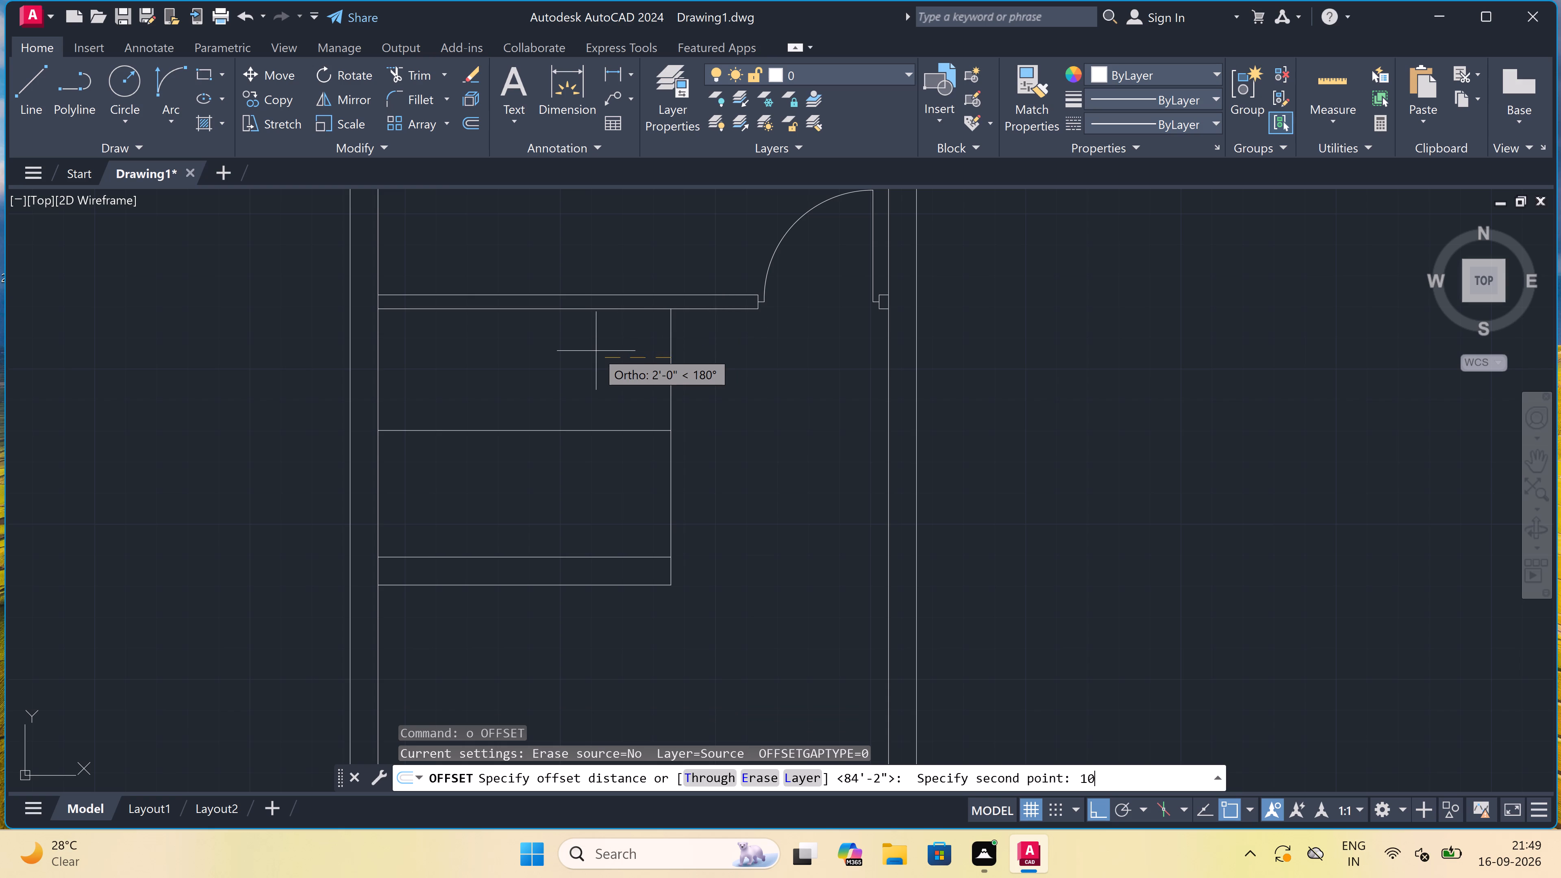
text(")
key(space)
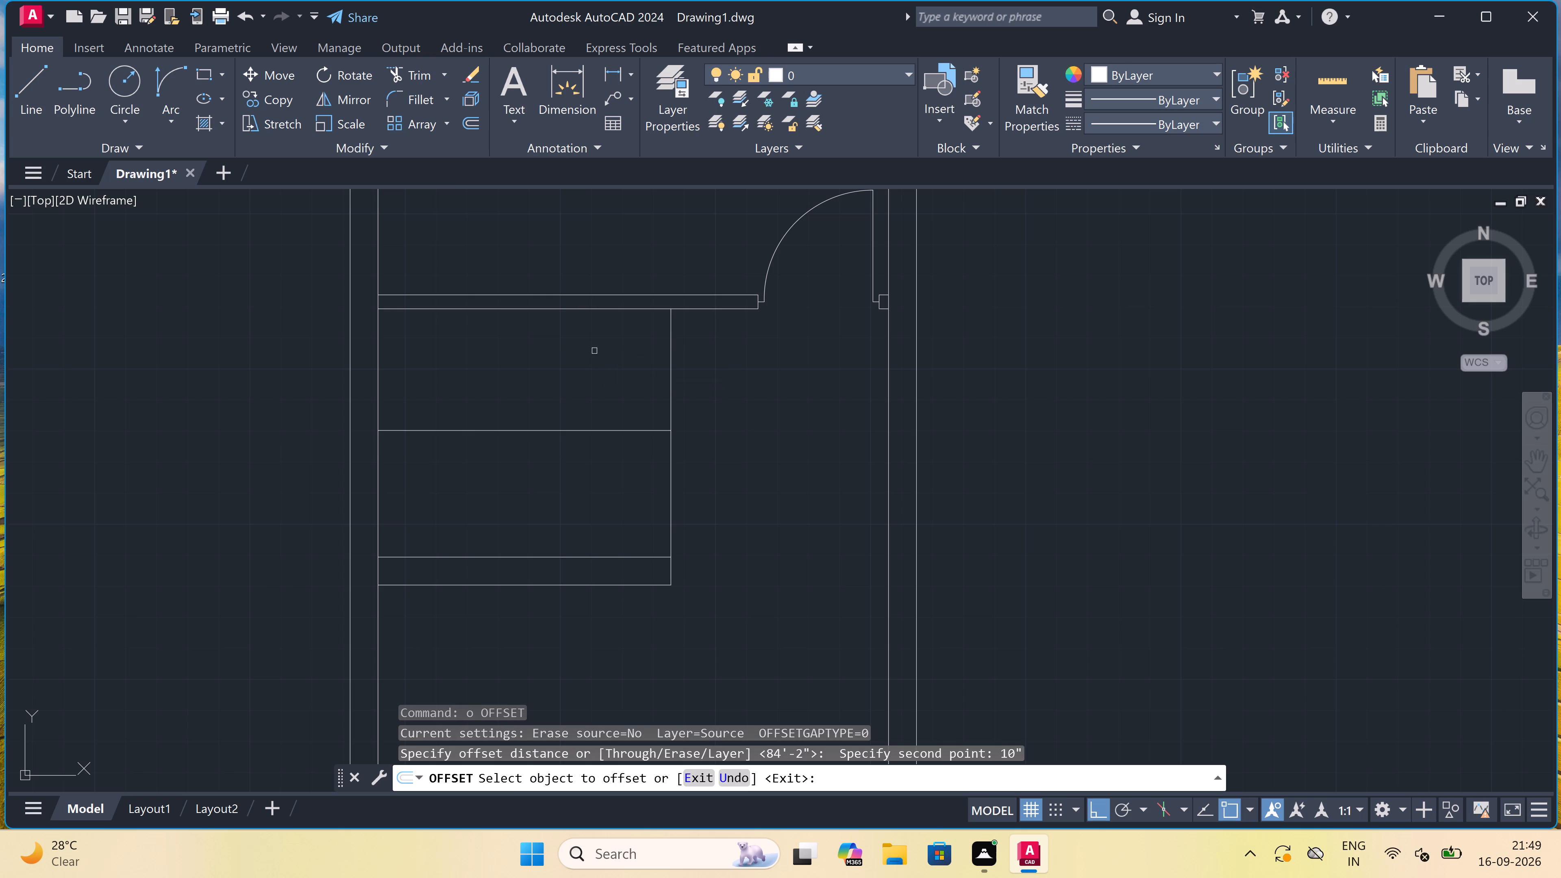
click(672, 348)
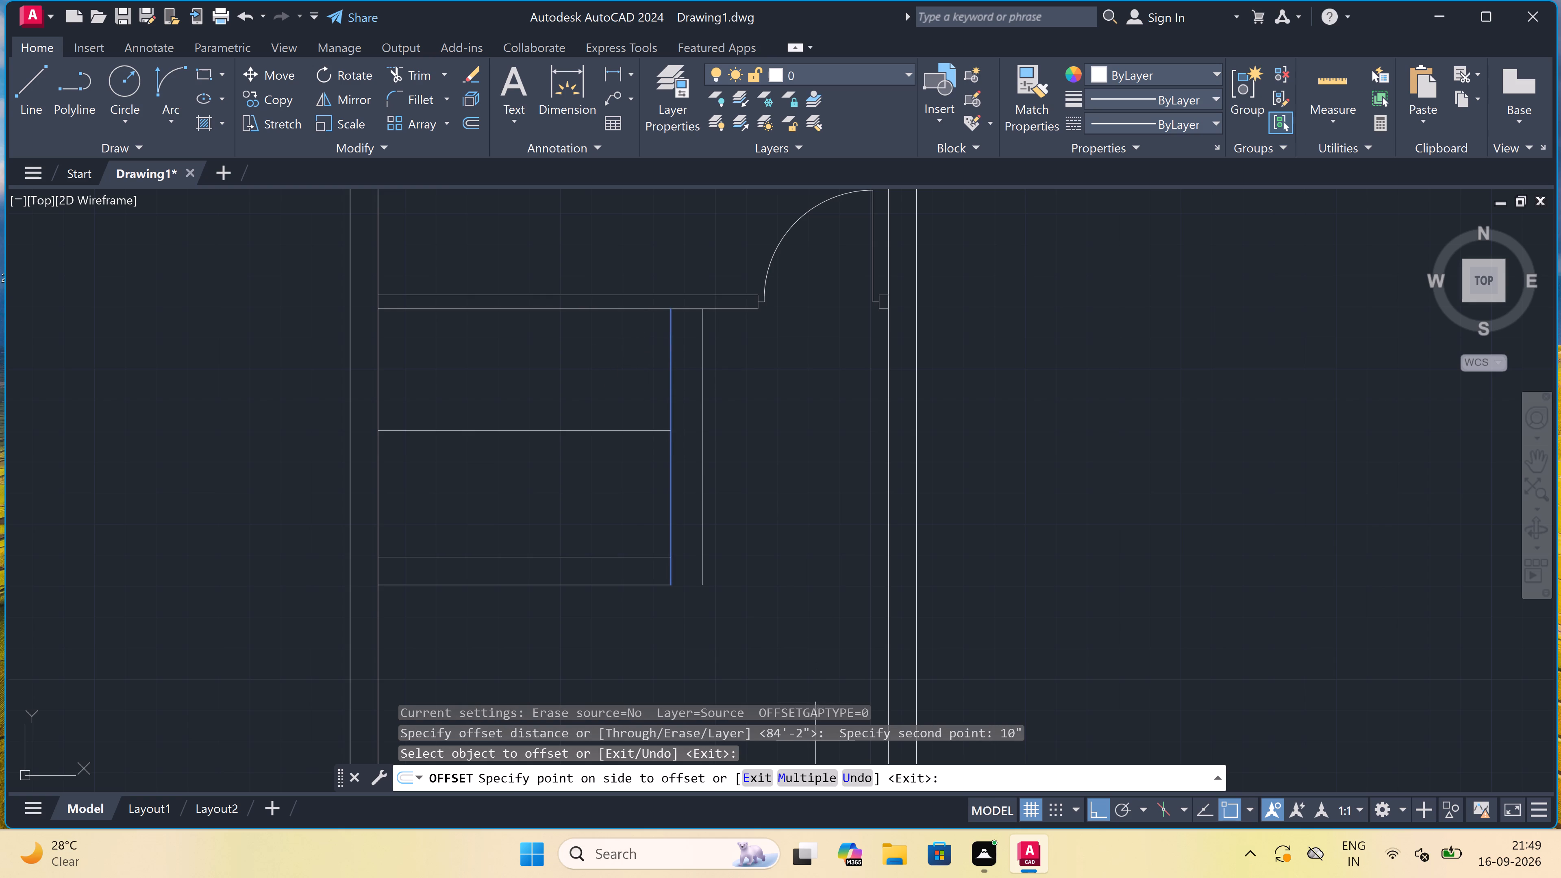
click(804, 771)
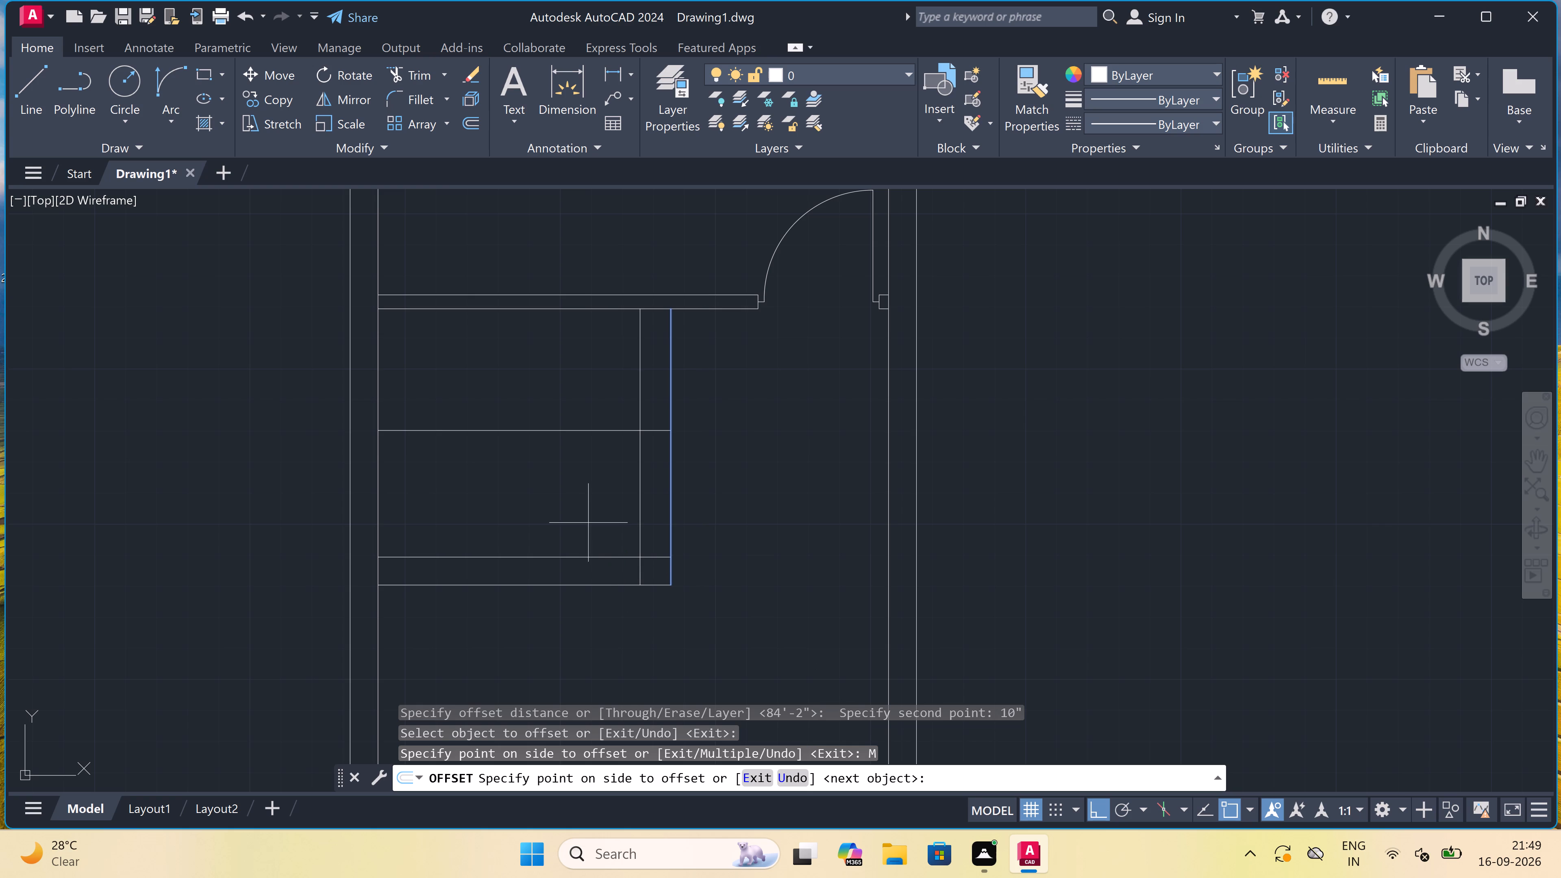
click(565, 479)
click(538, 455)
click(515, 428)
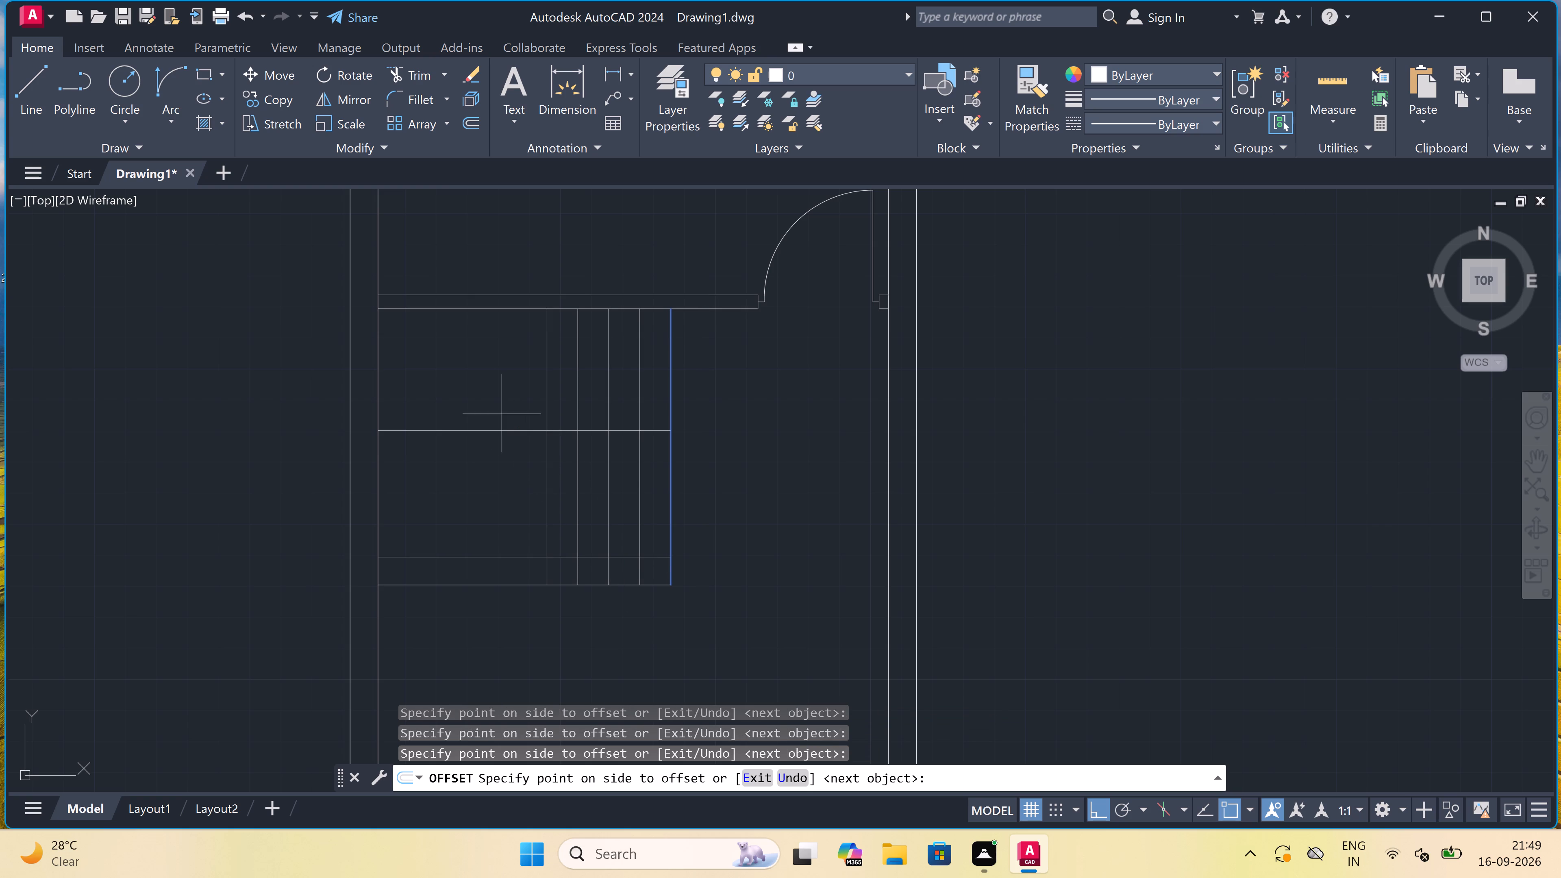
click(481, 401)
click(444, 384)
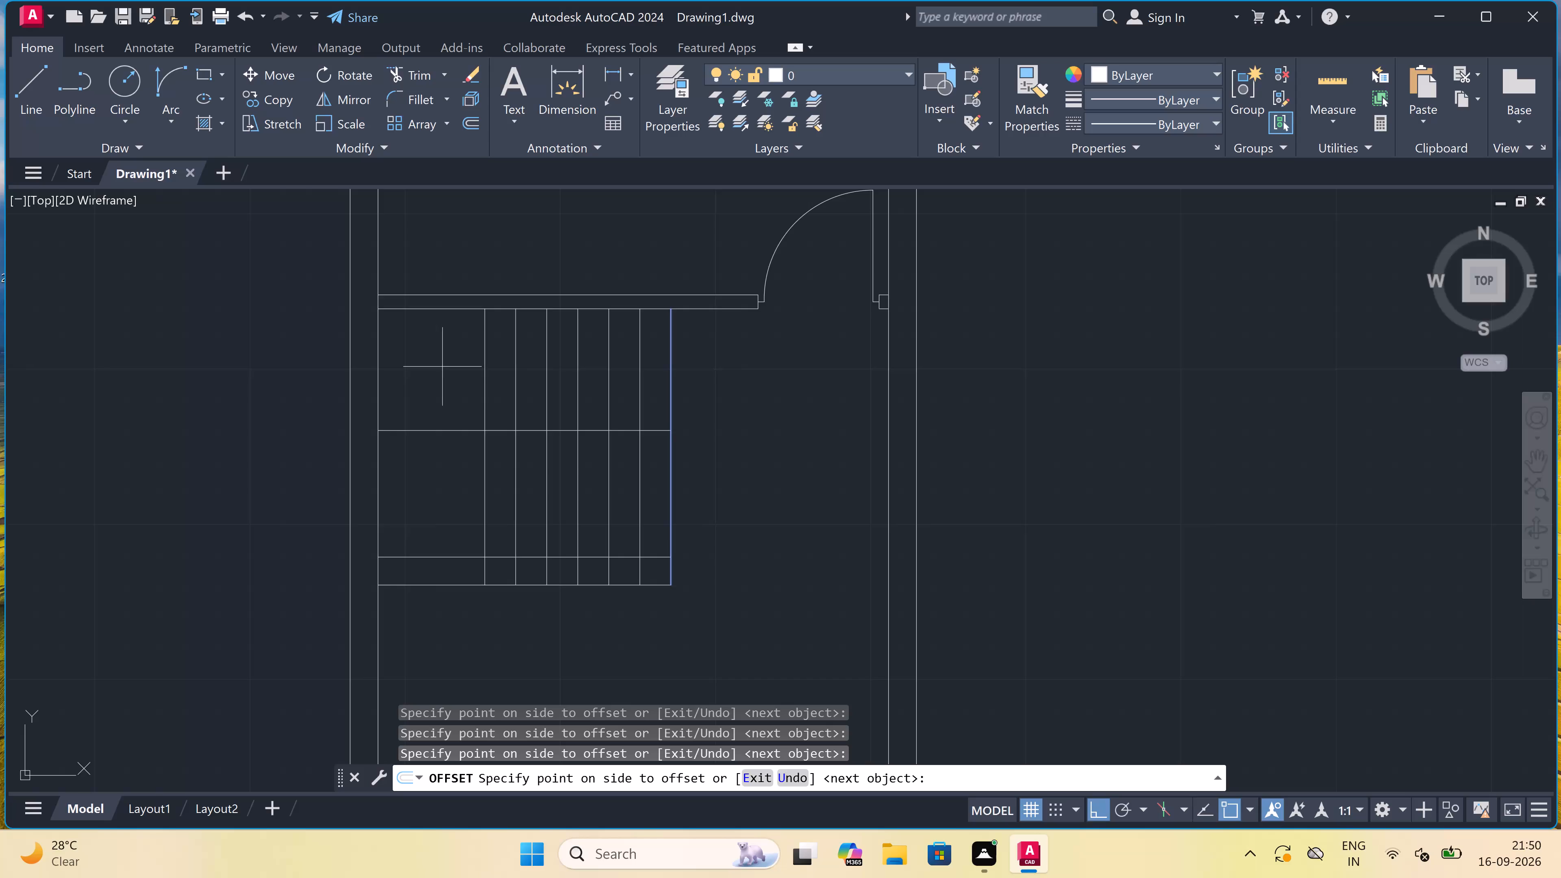
key(Escape)
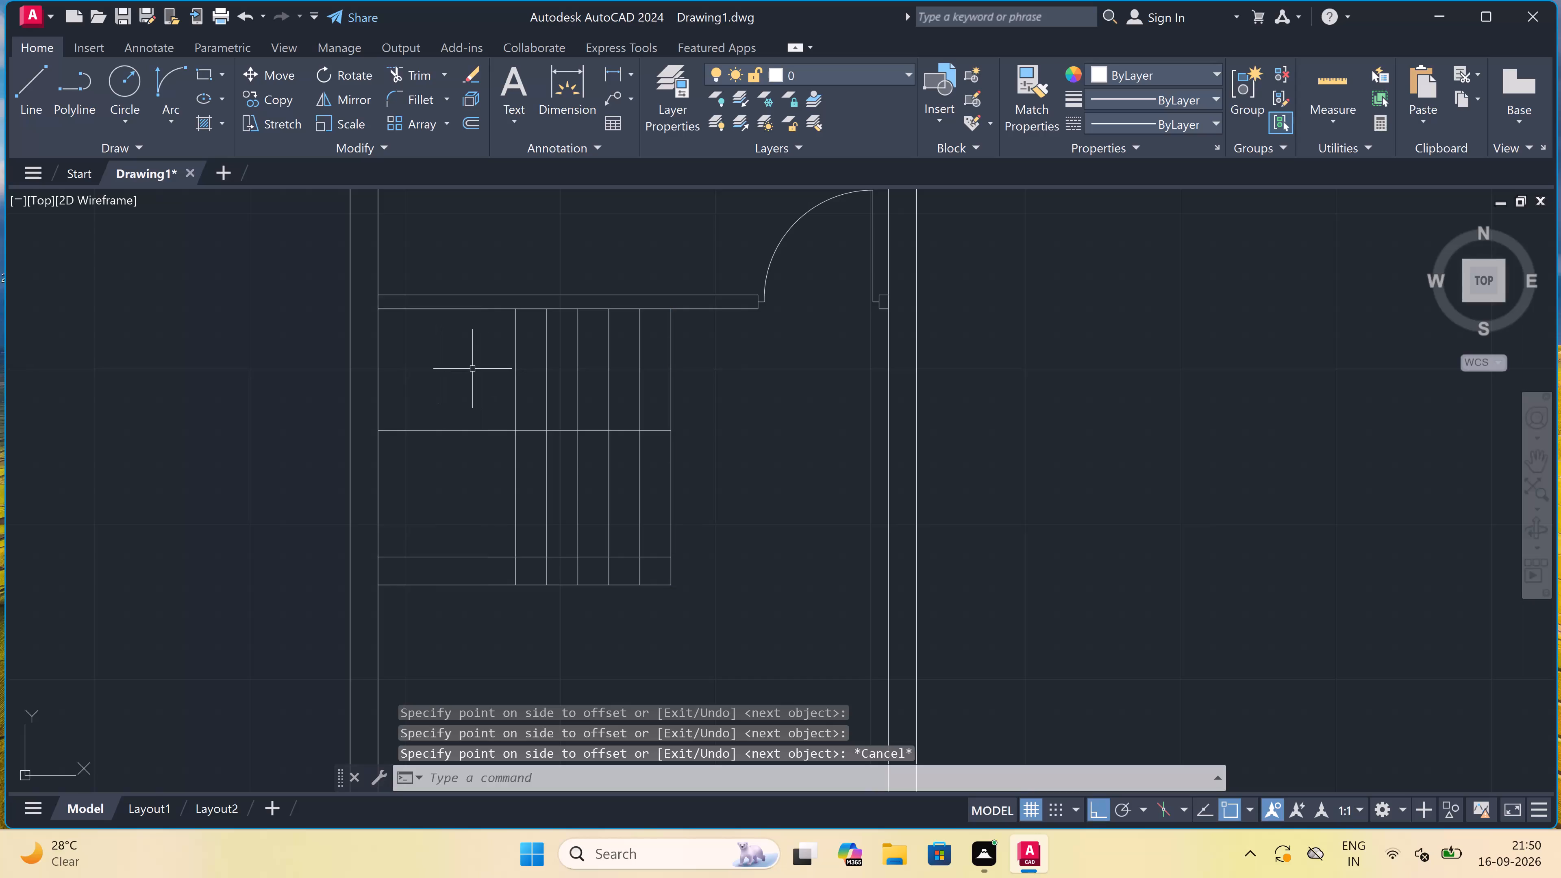
Offset the tread line nearest the left outer wall by another 10" toward that wall.
key(o)
key(space)
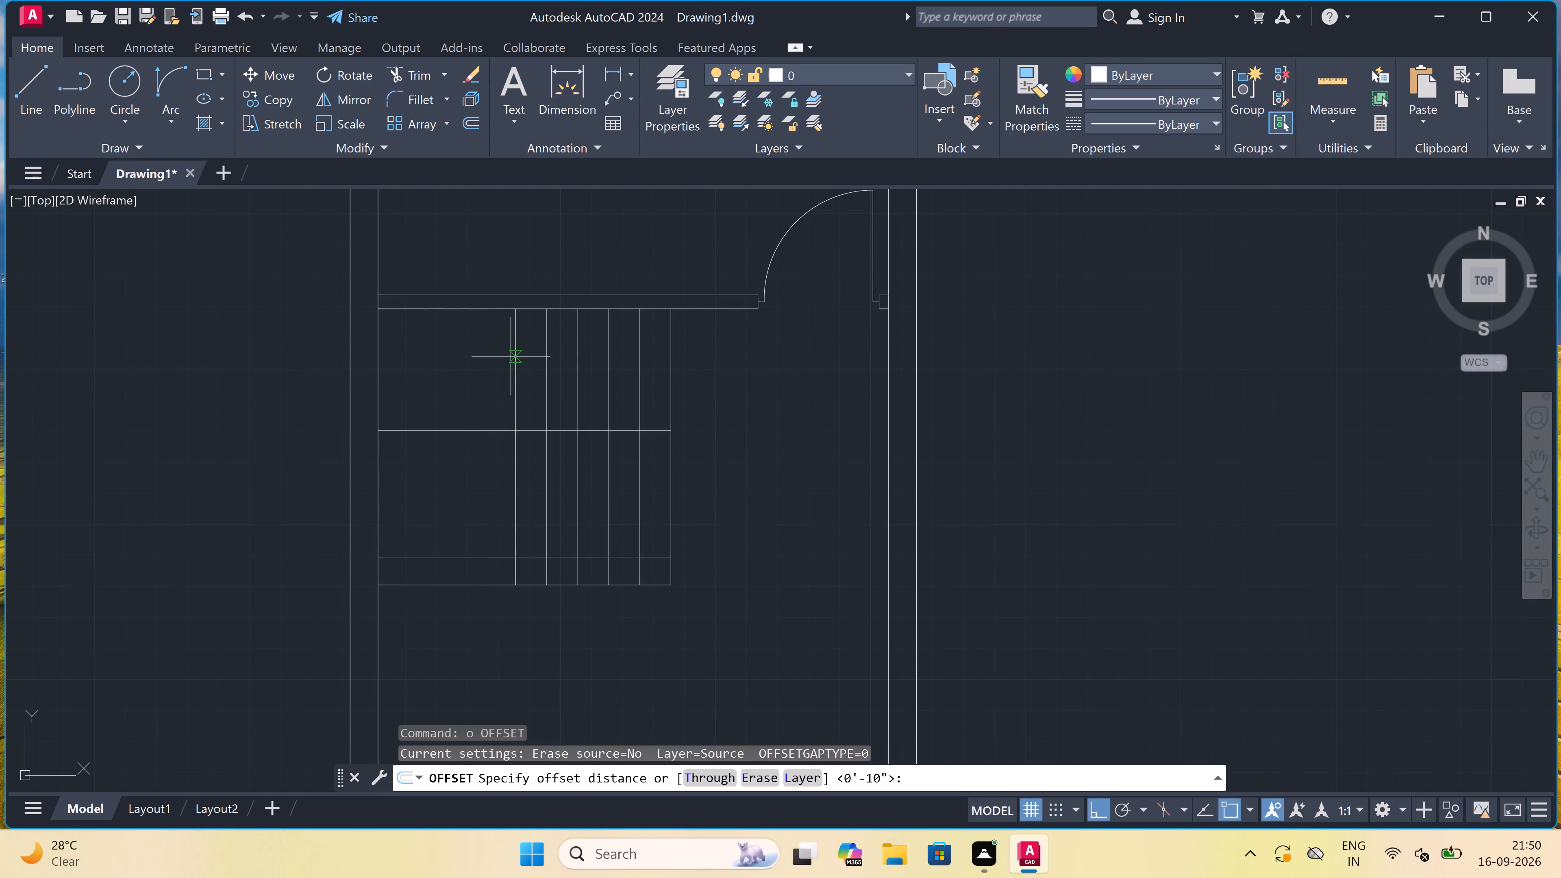
click(511, 354)
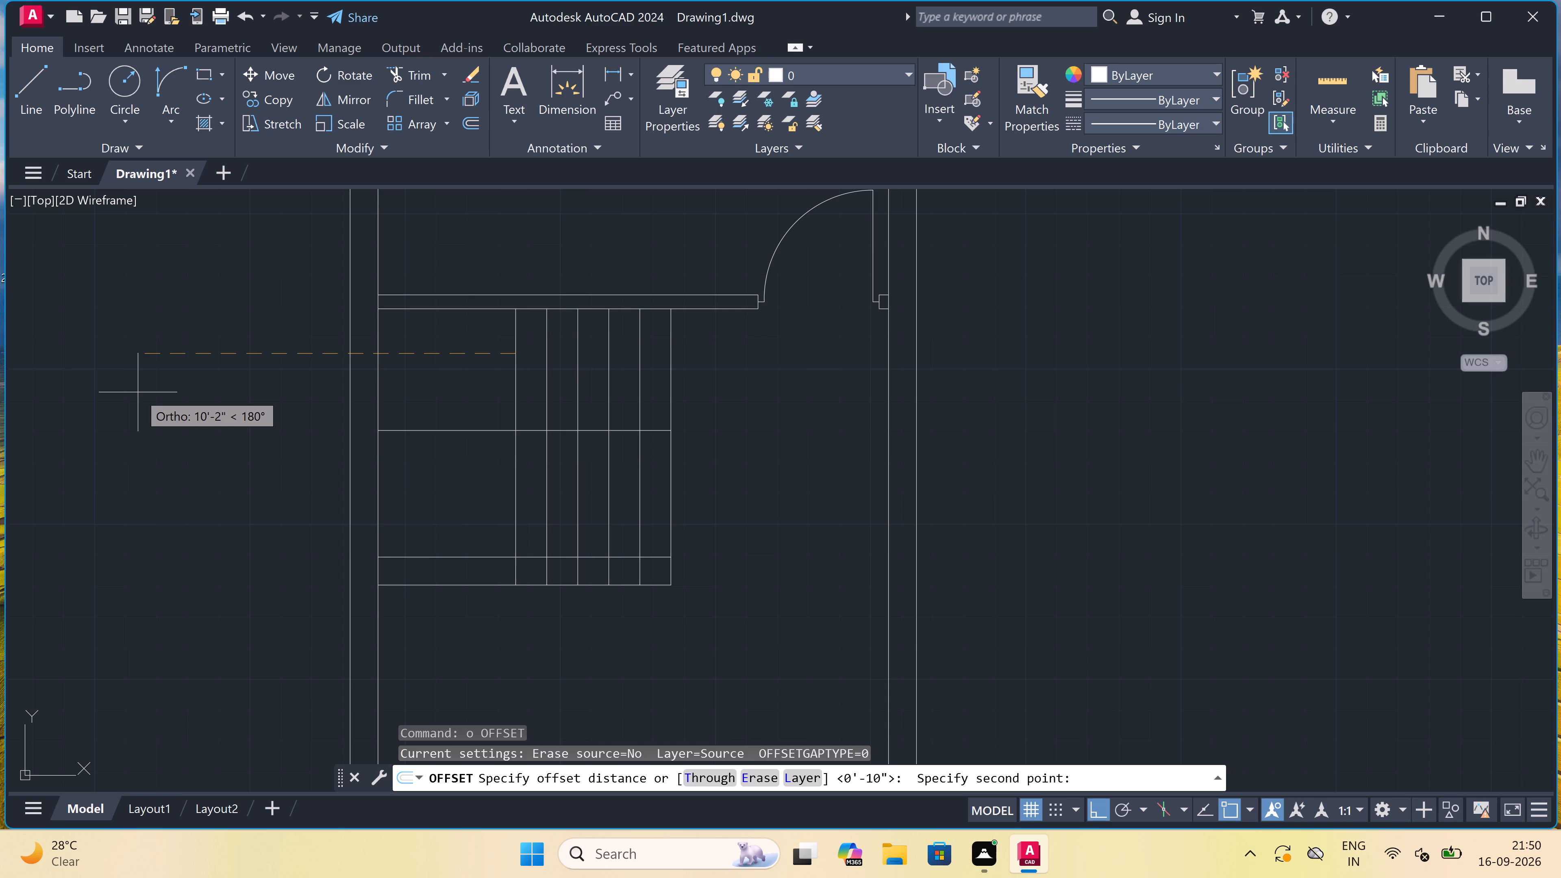
text(10")
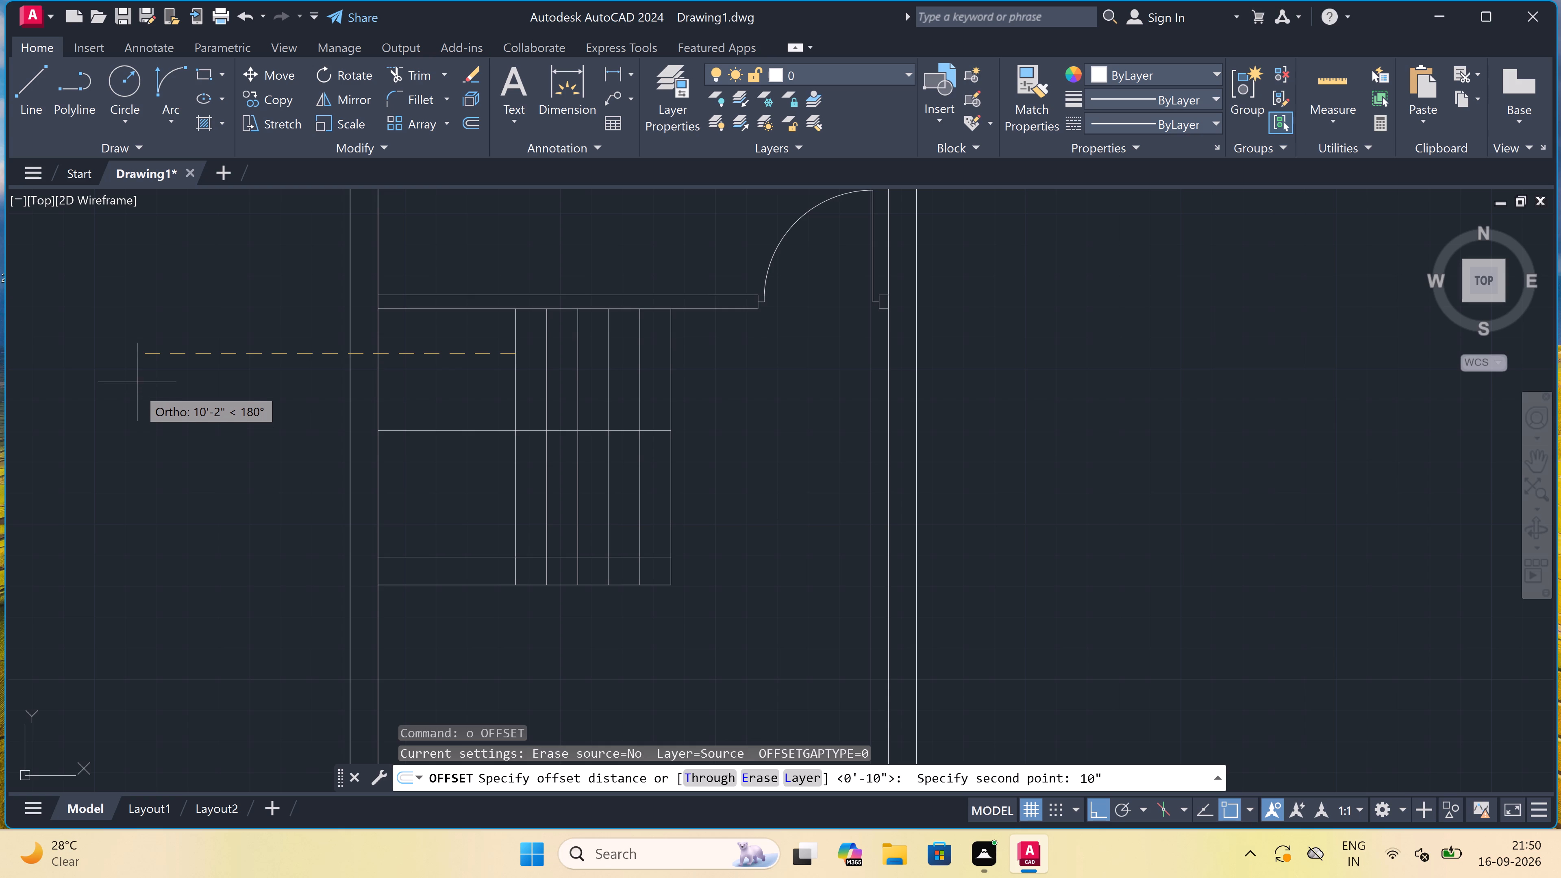
key(space)
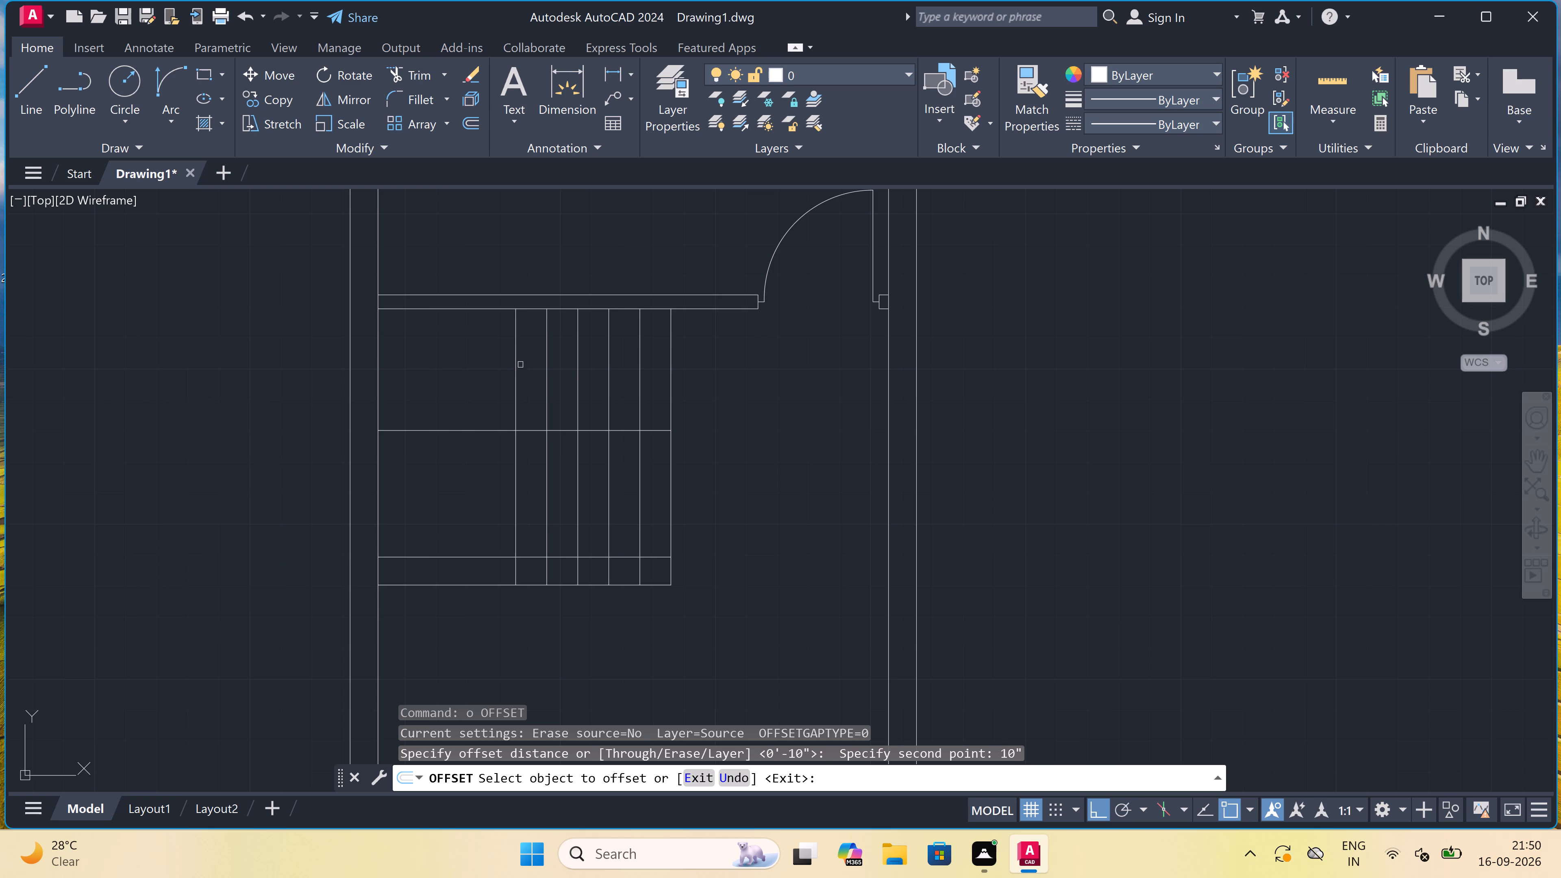
click(514, 355)
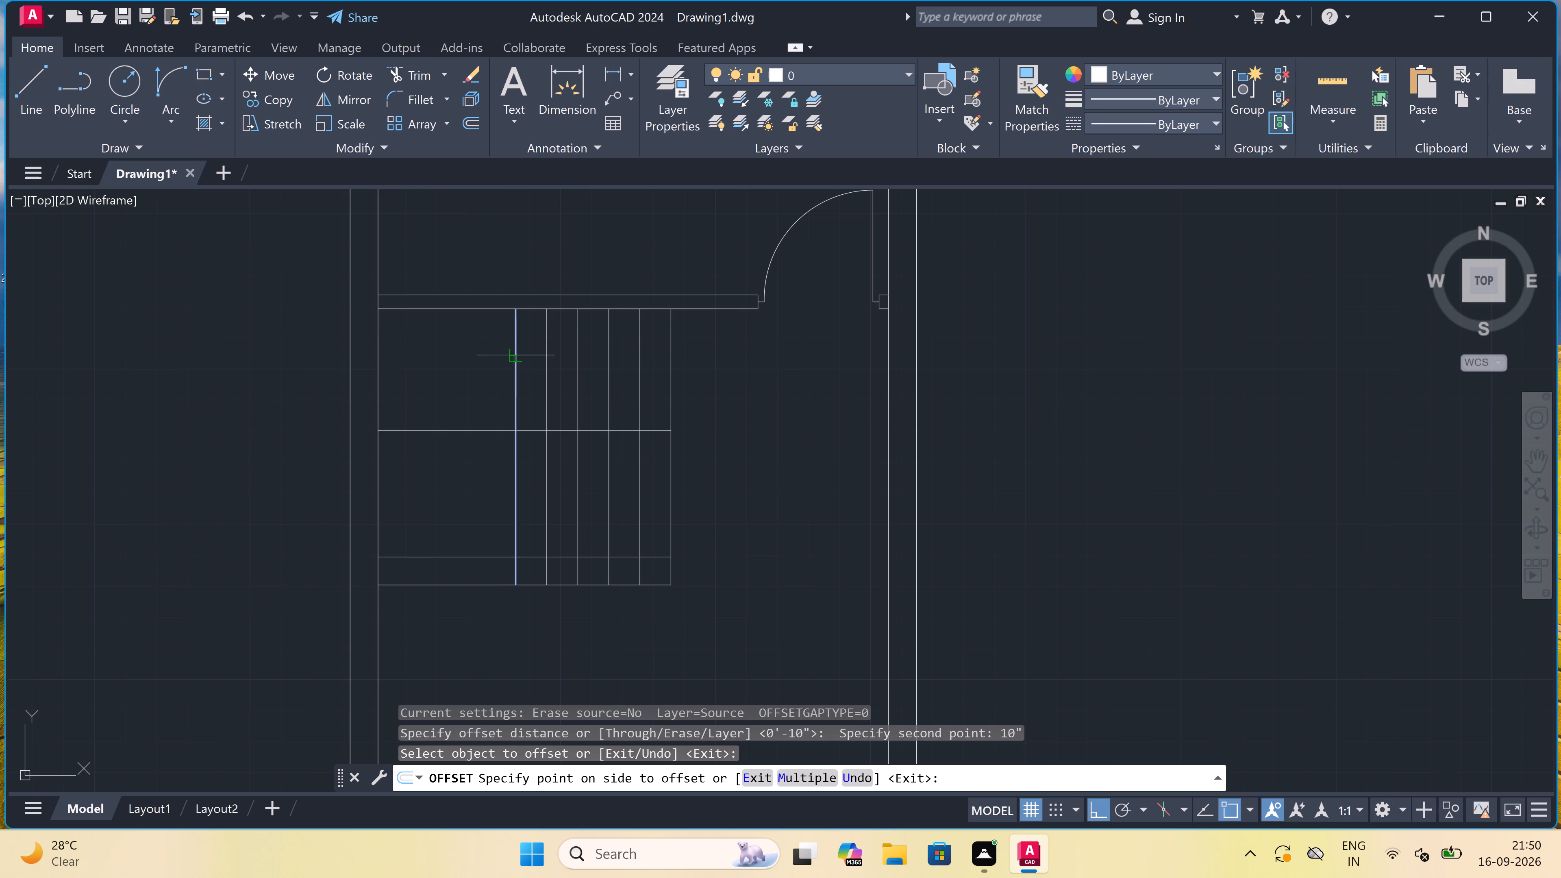
click(481, 369)
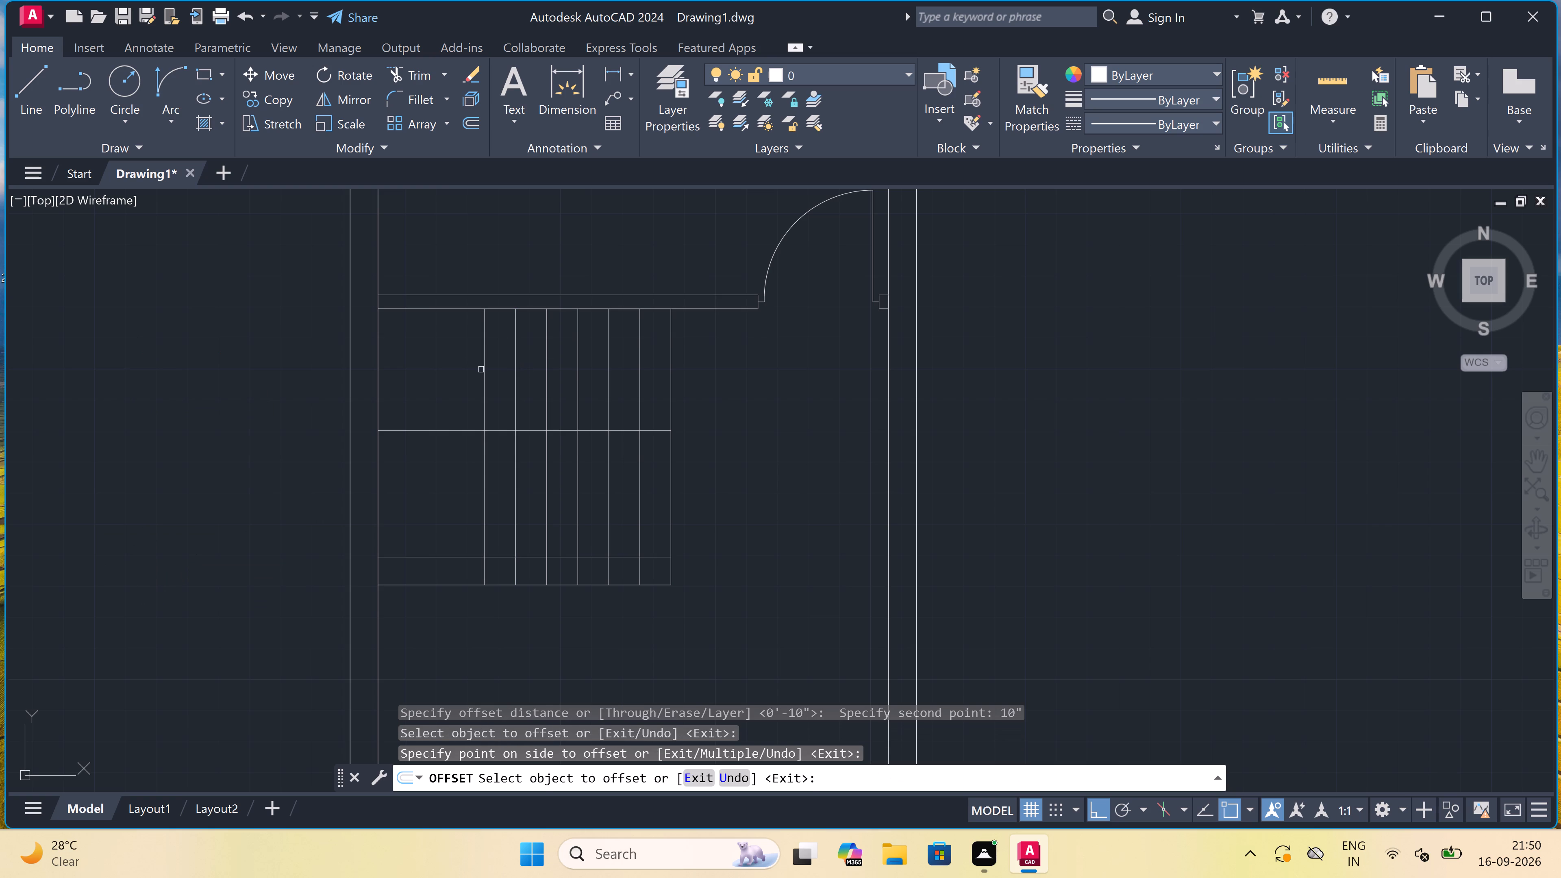
key(Escape)
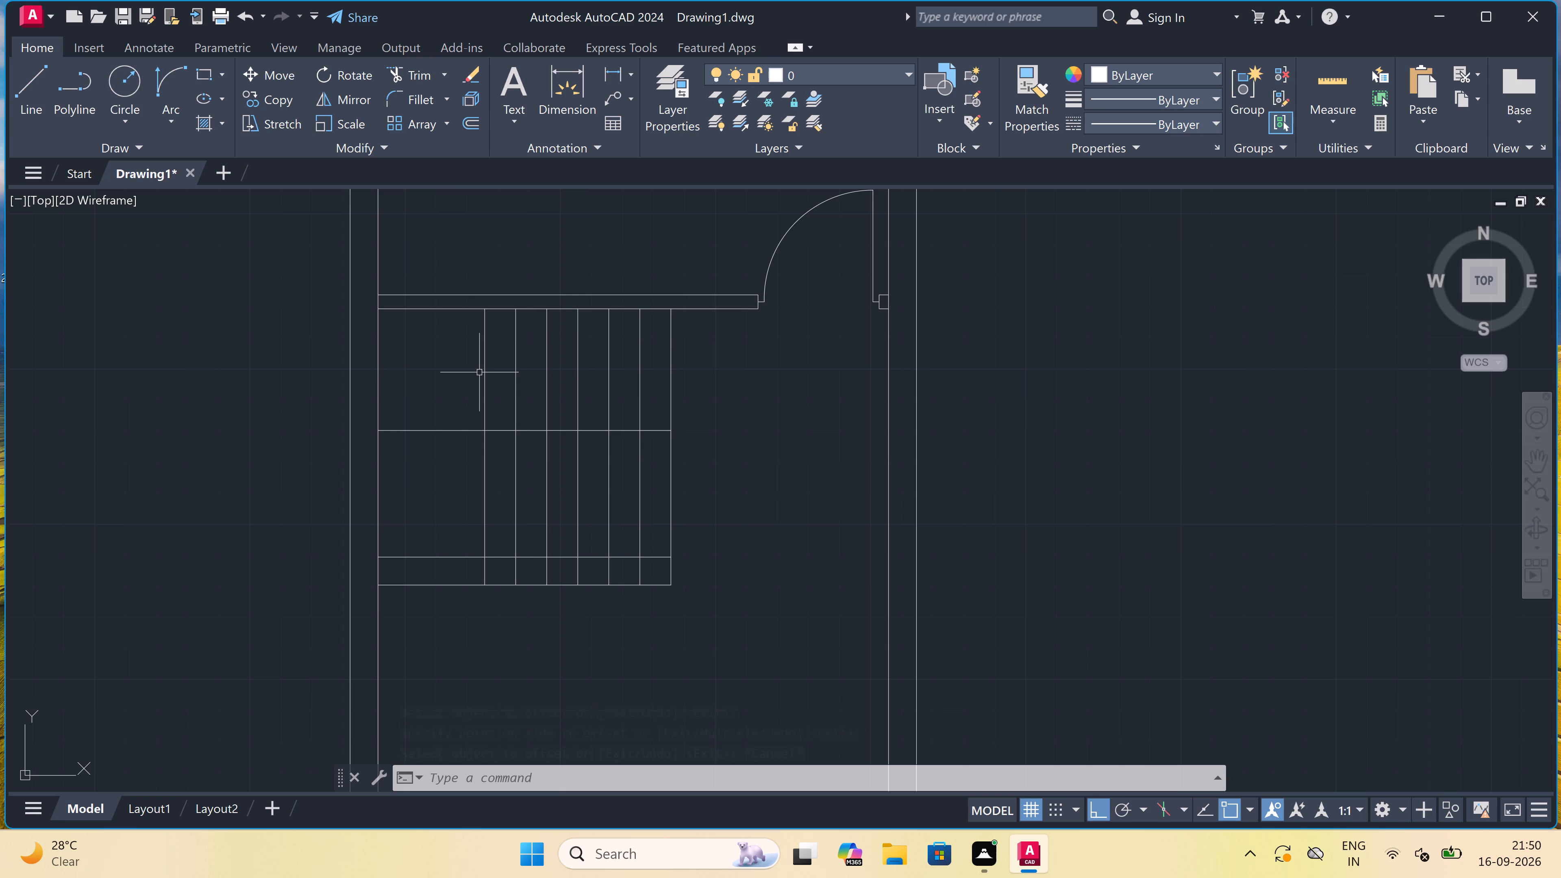
Trim the six tread lines and the left outer wall's inner face between the two lines of the lower wall.
text(tr)
key(space)
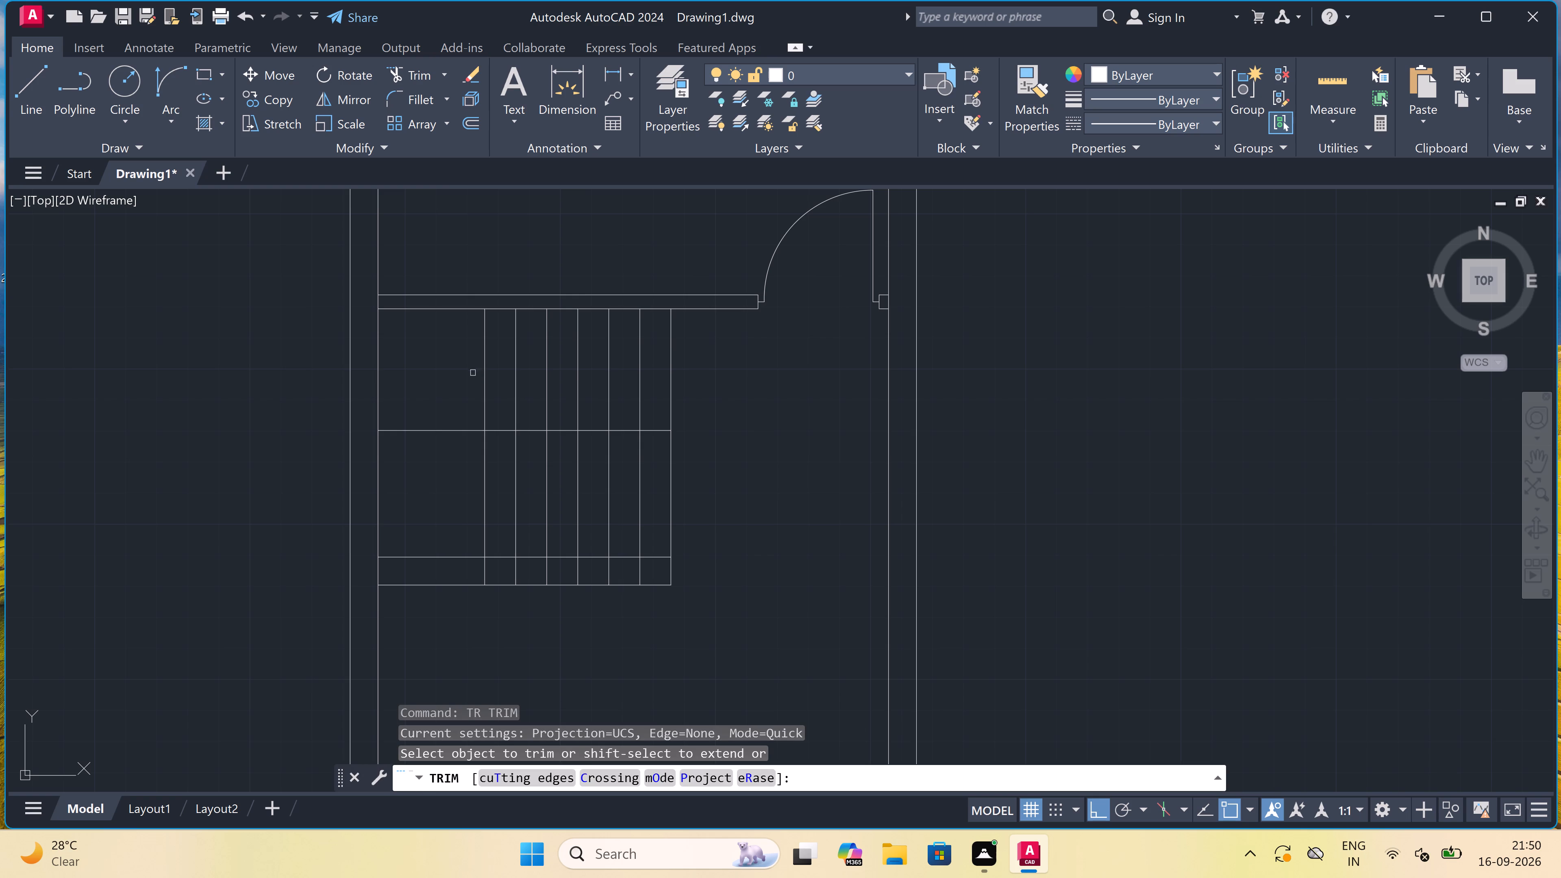
scroll(477, 581, up, 1)
triple_click(470, 565)
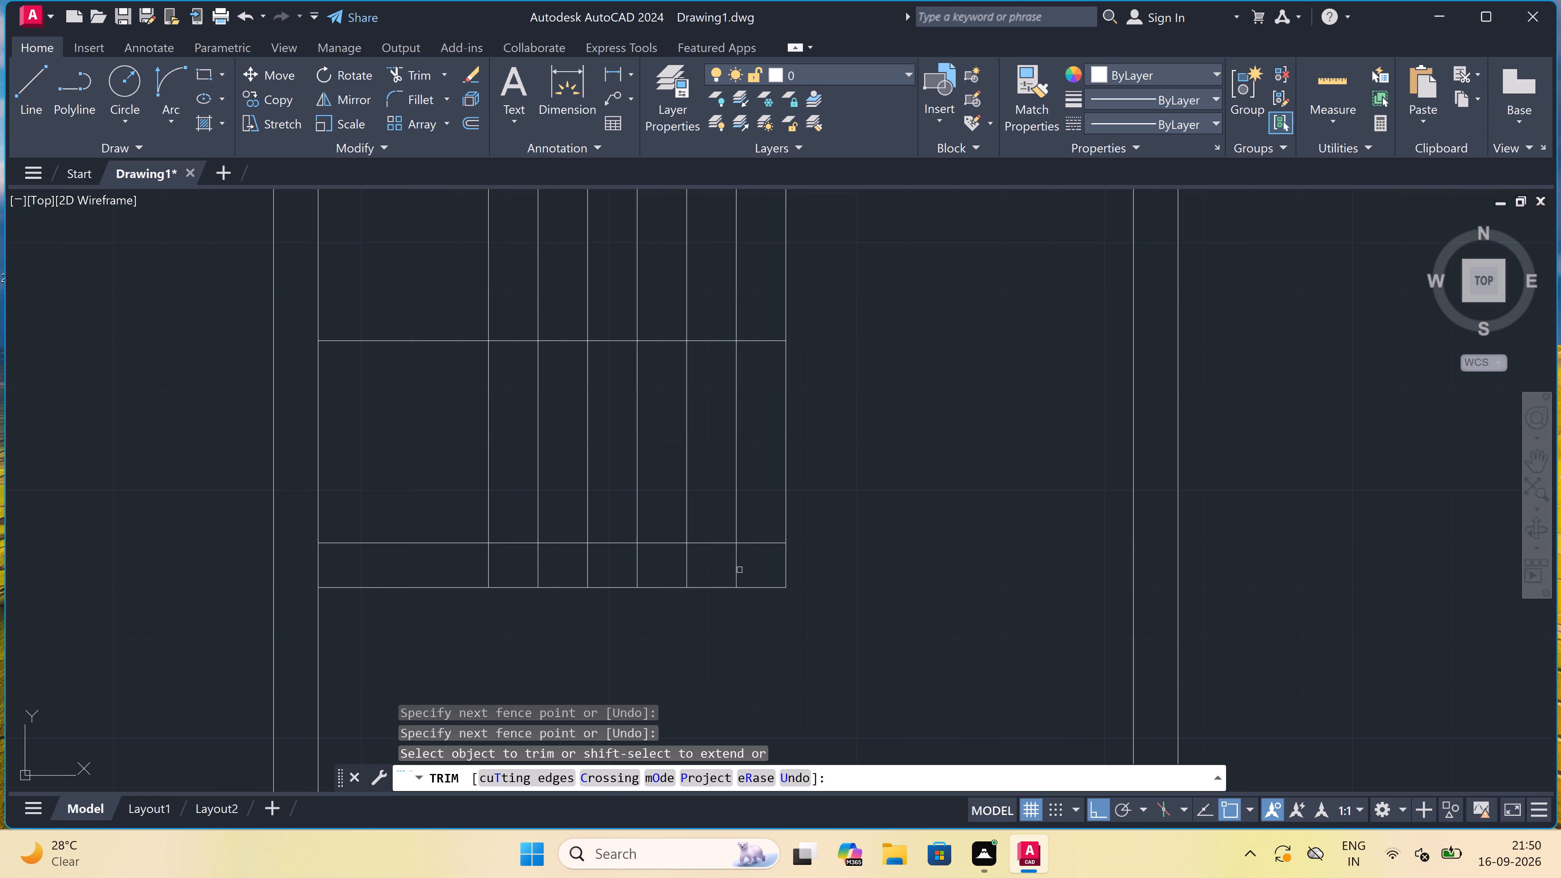
click(741, 570)
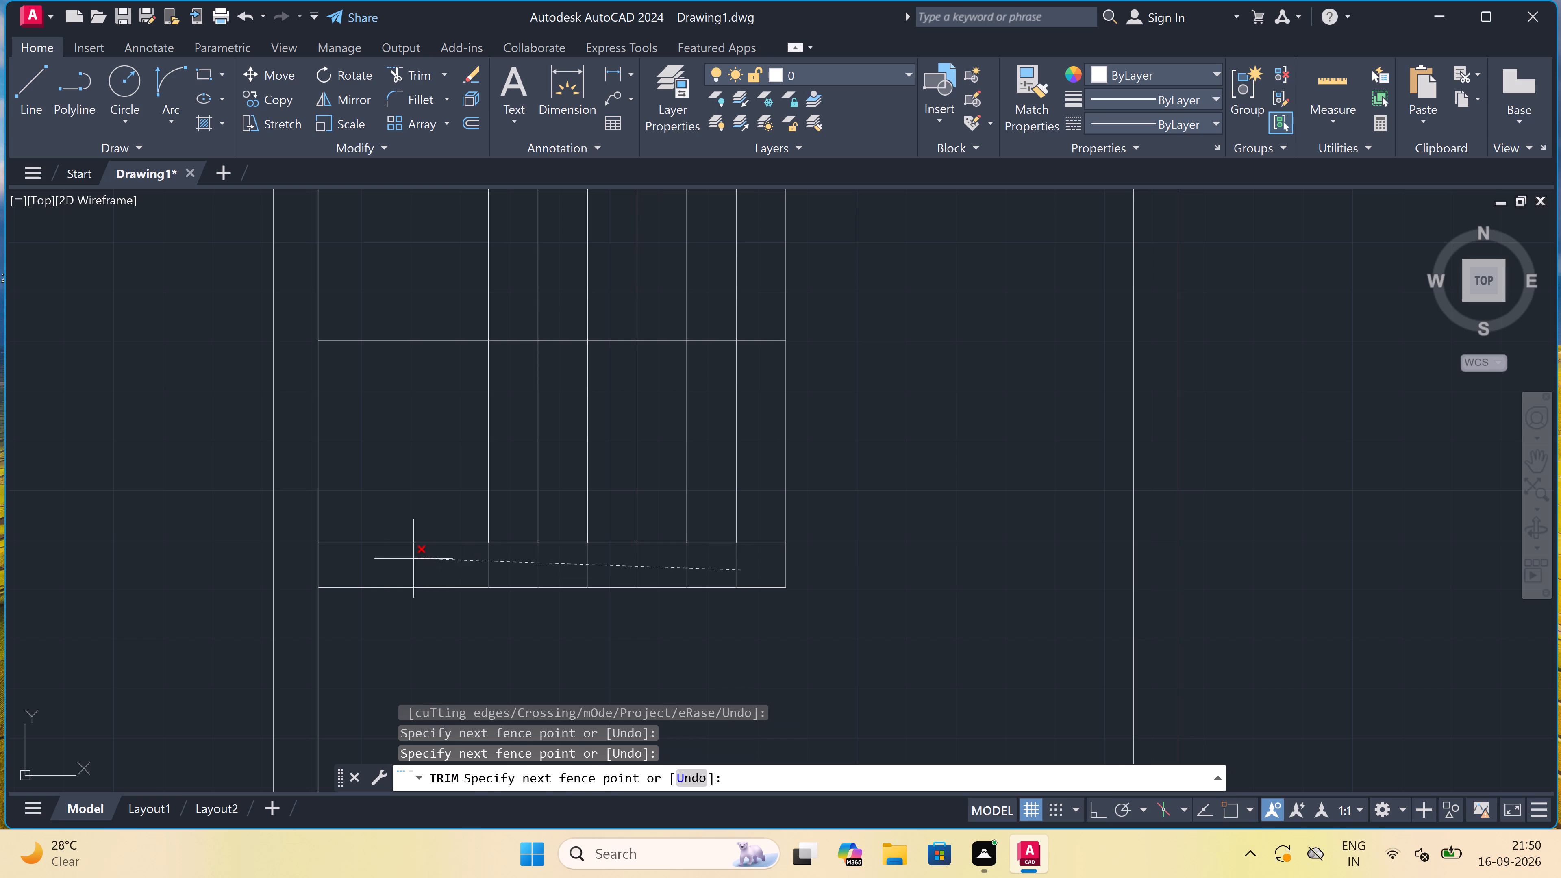
click(309, 555)
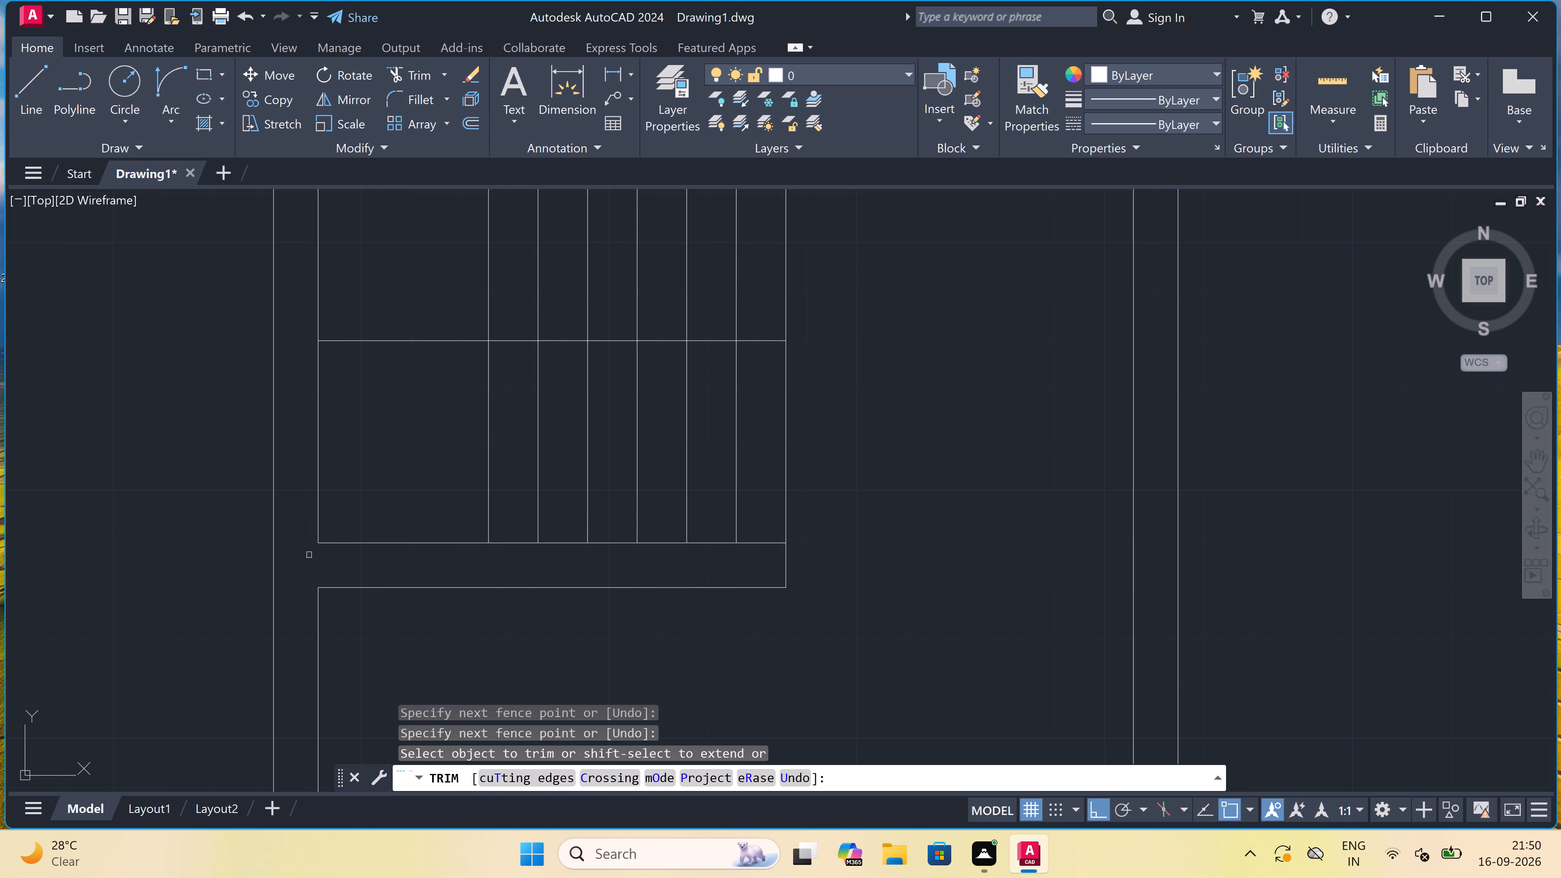
Trim the left outer wall's inner face between the two lines of the partition above the staircase.
scroll(309, 555, down, 2)
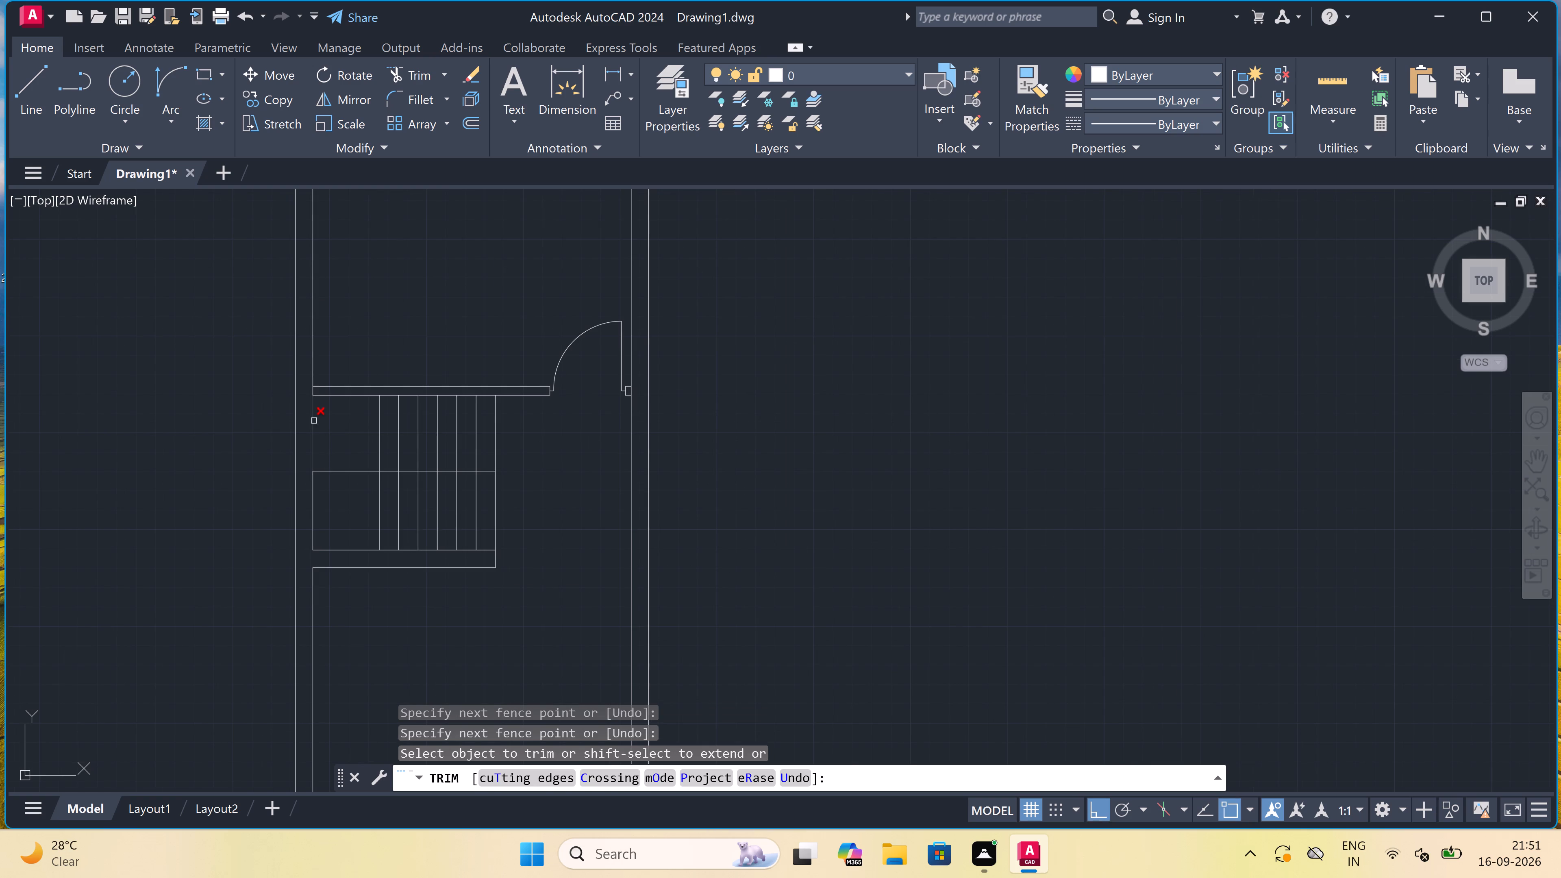
scroll(309, 395, up, 6)
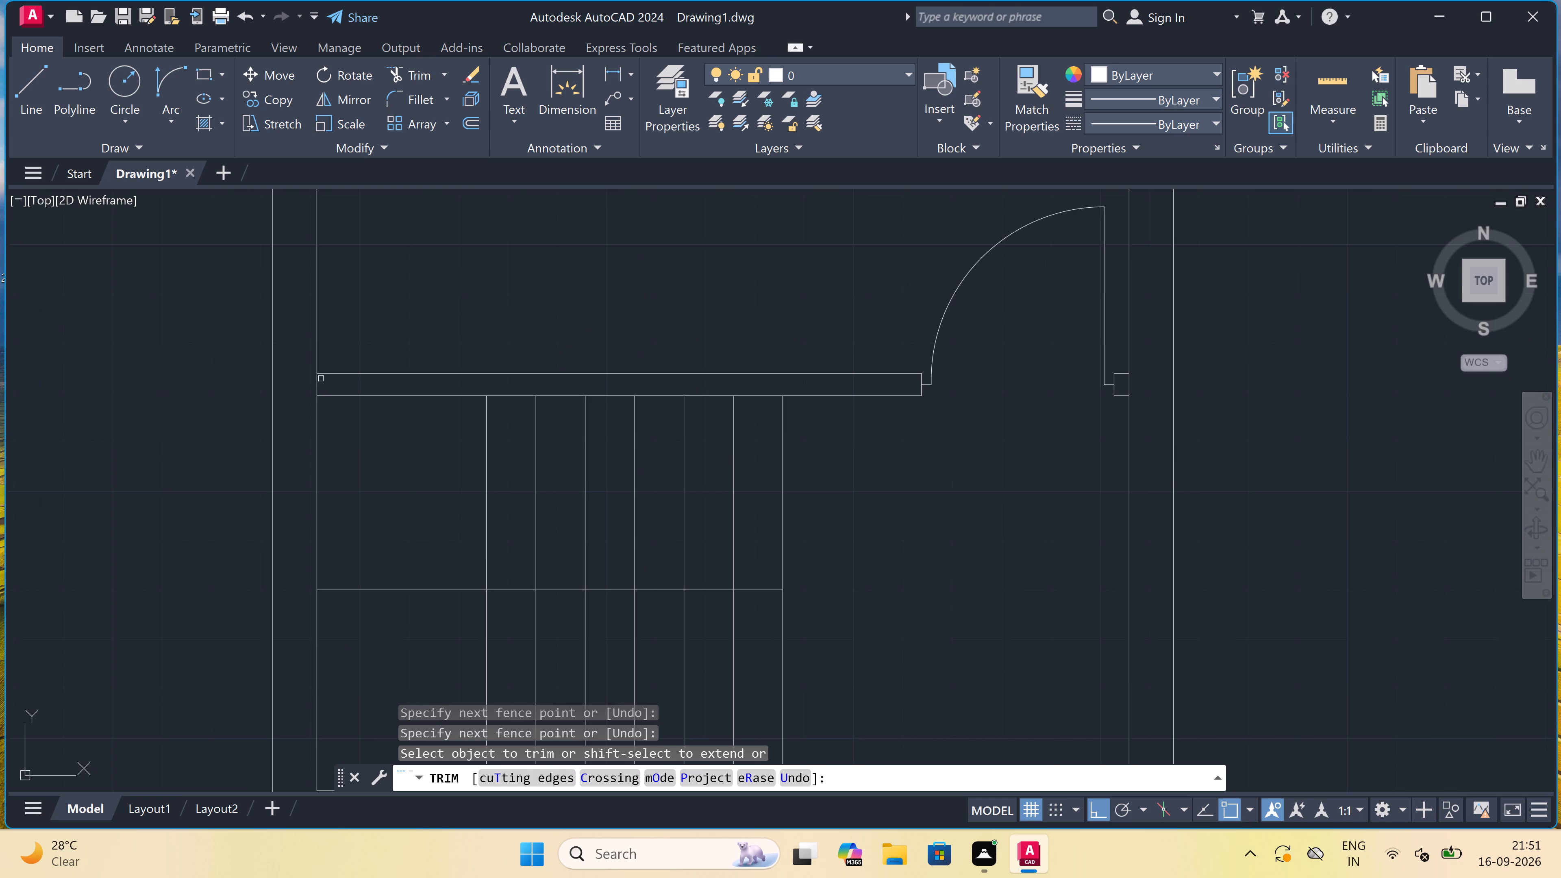
double_click(300, 392)
click(244, 416)
scroll(254, 415, down, 1)
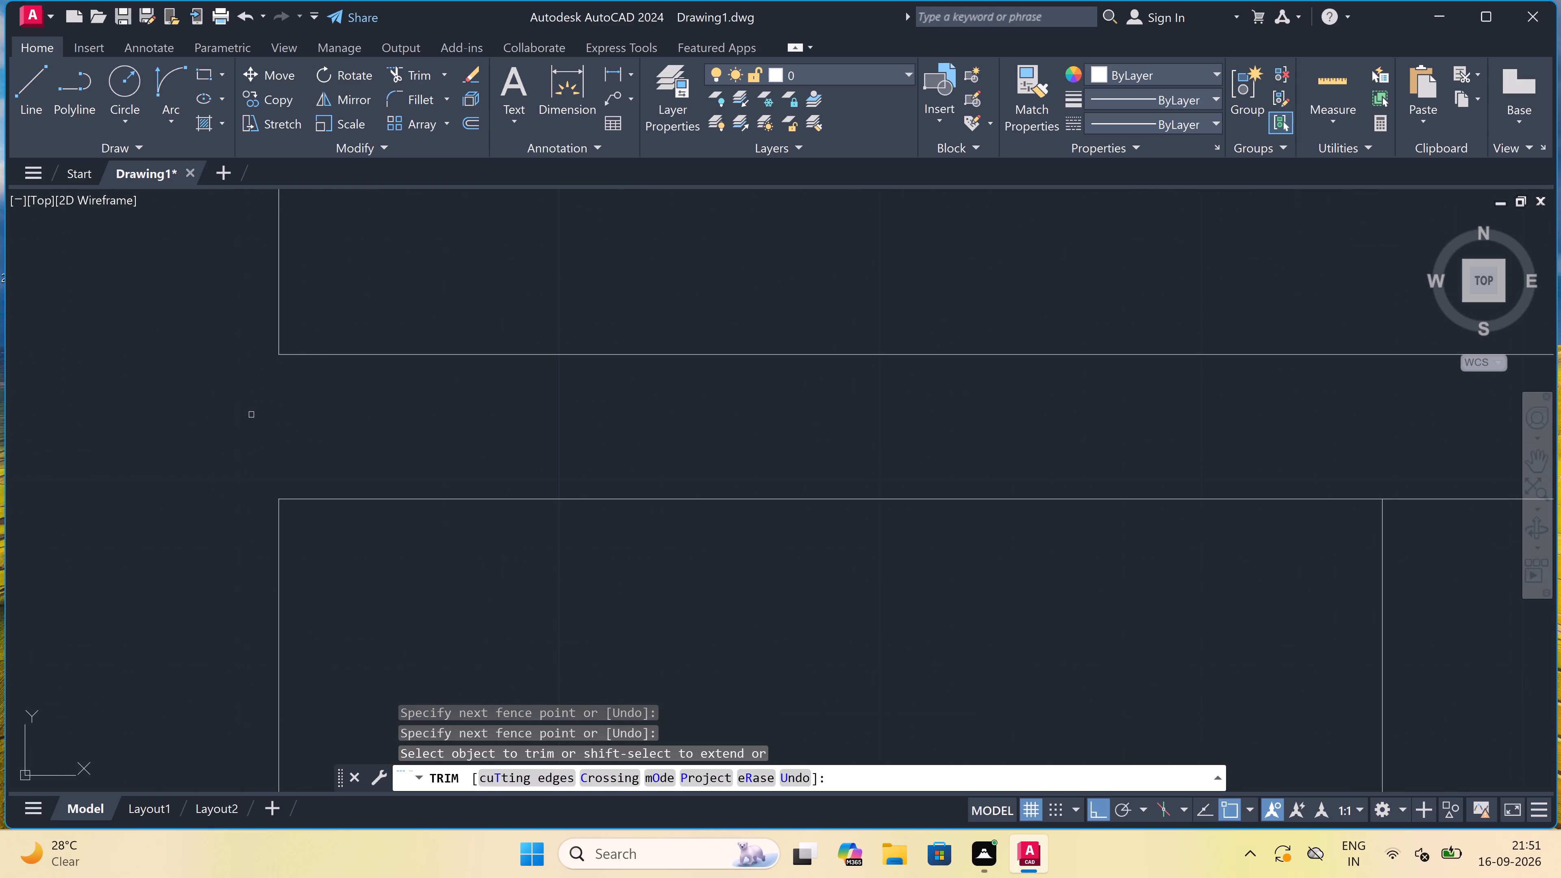
scroll(254, 415, down, 6)
scroll(250, 465, up, 1)
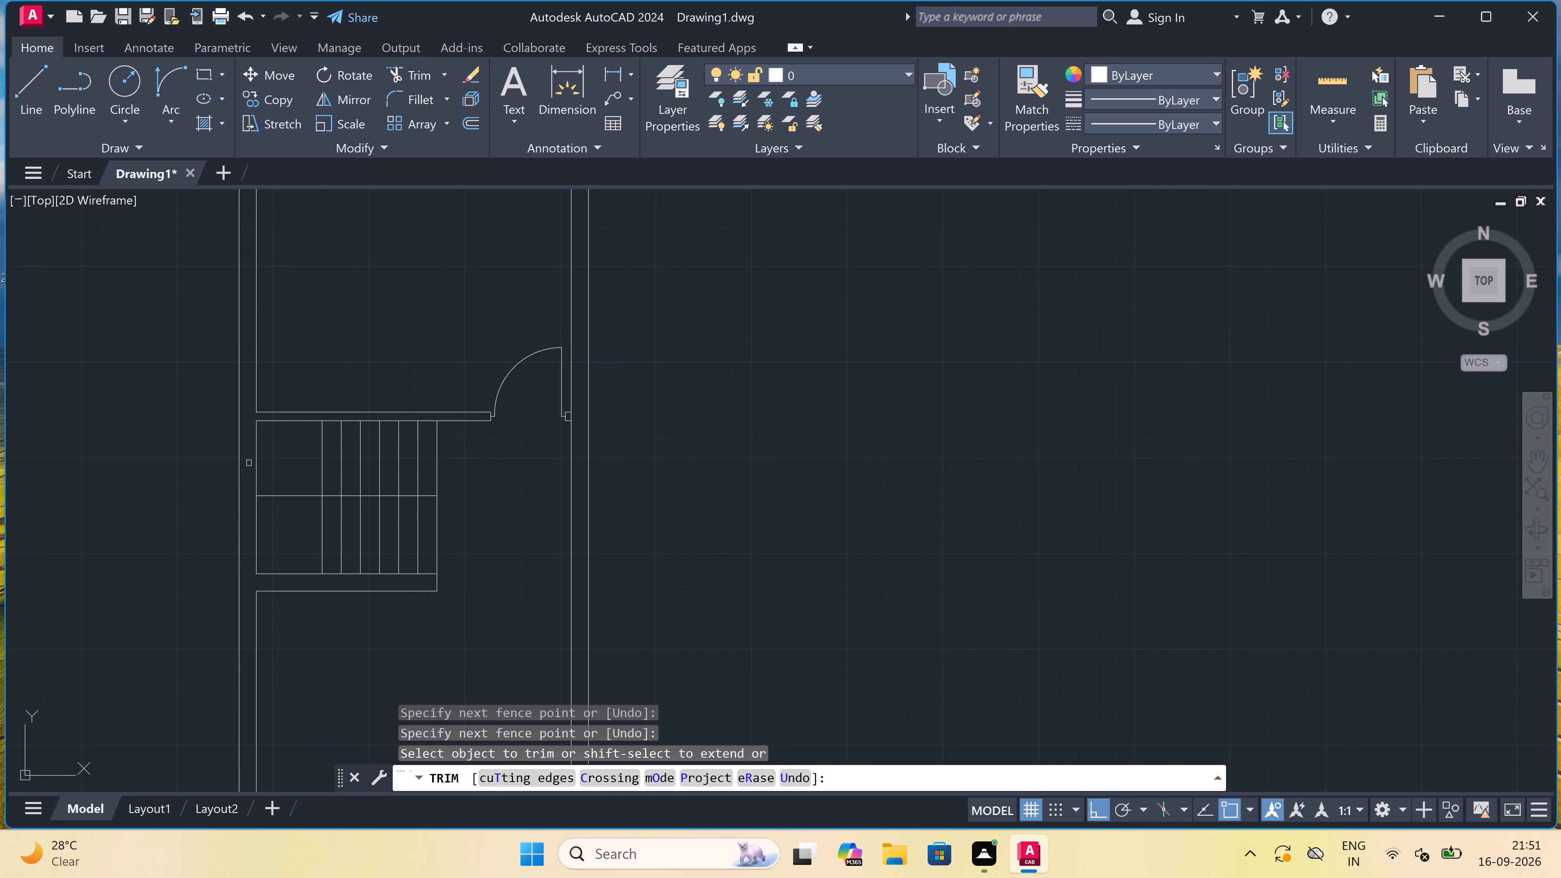
scroll(250, 465, up, 2)
key(Escape)
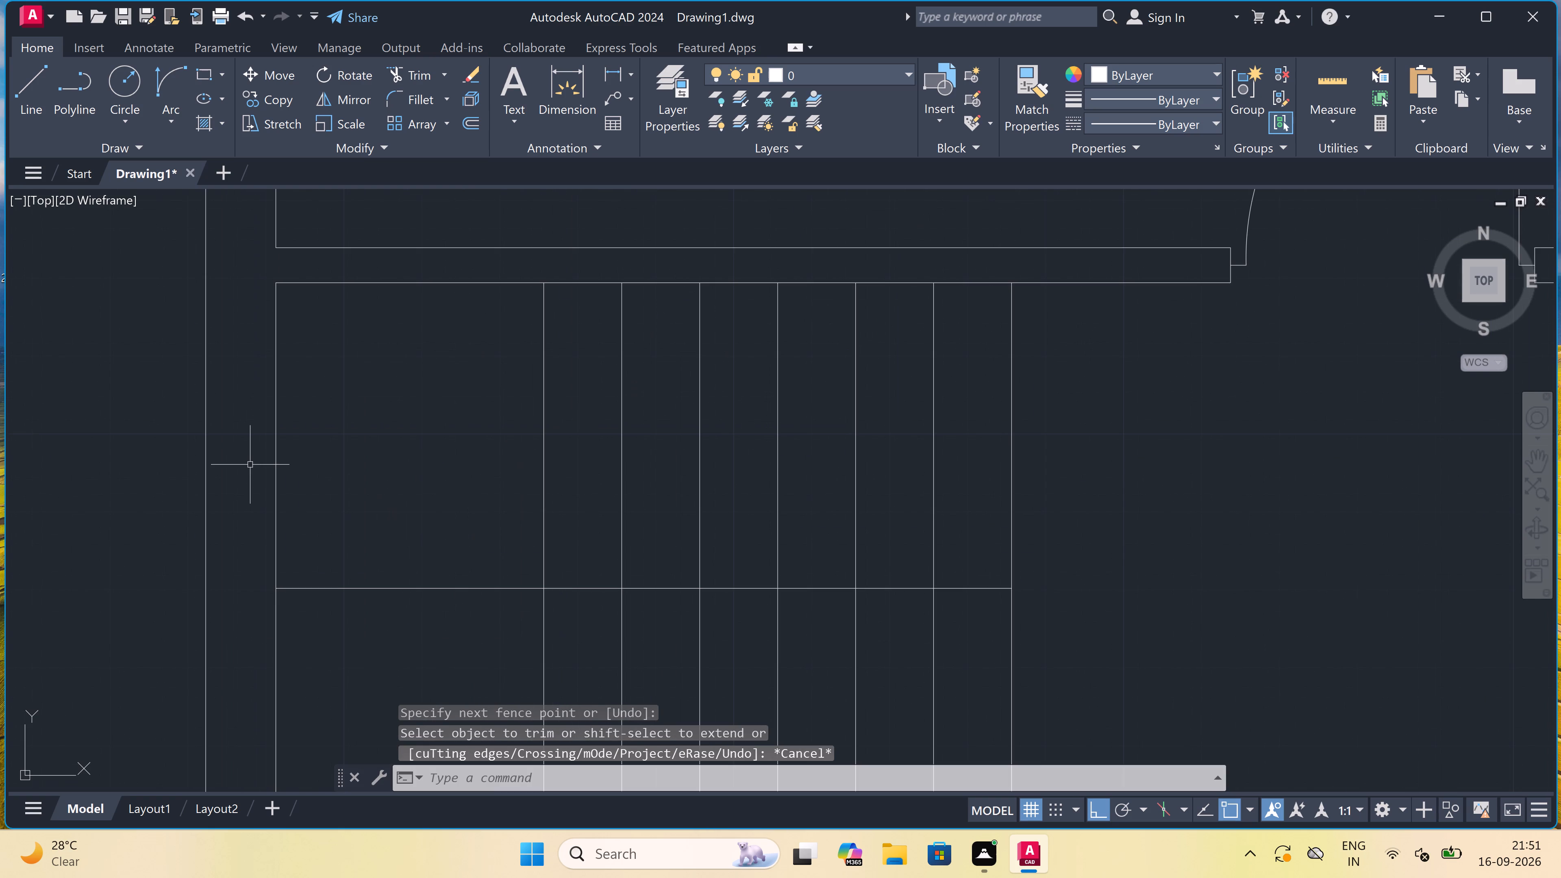
Draw a diagonal landing line from the staircase's lower-left corner to where the leftmost tread line meets the horizontal middle line.
text(l)
key(space)
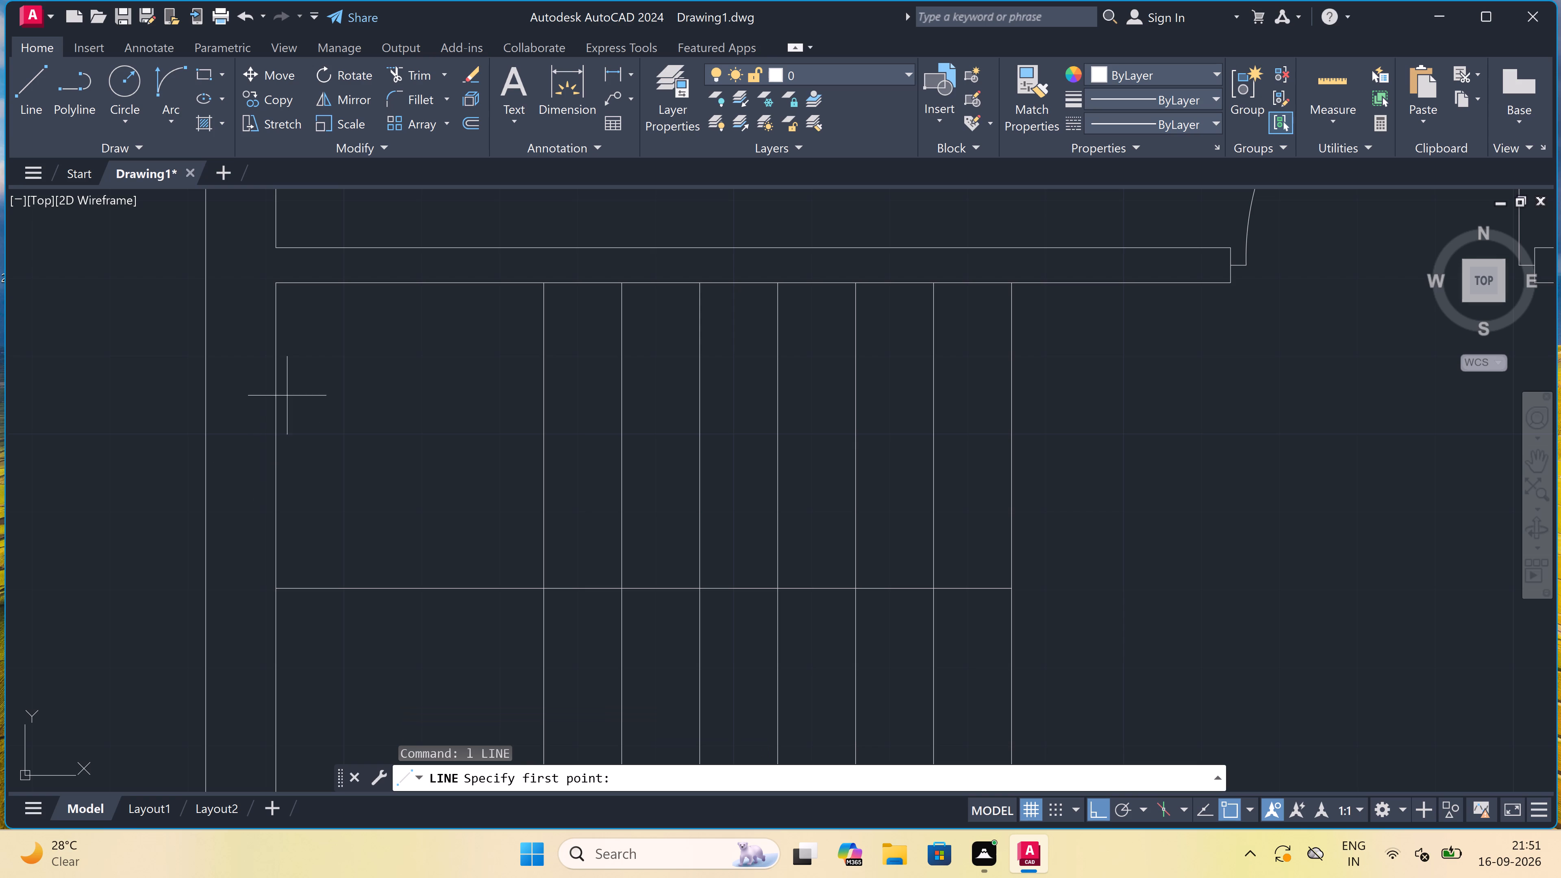
scroll(331, 357, down, 3)
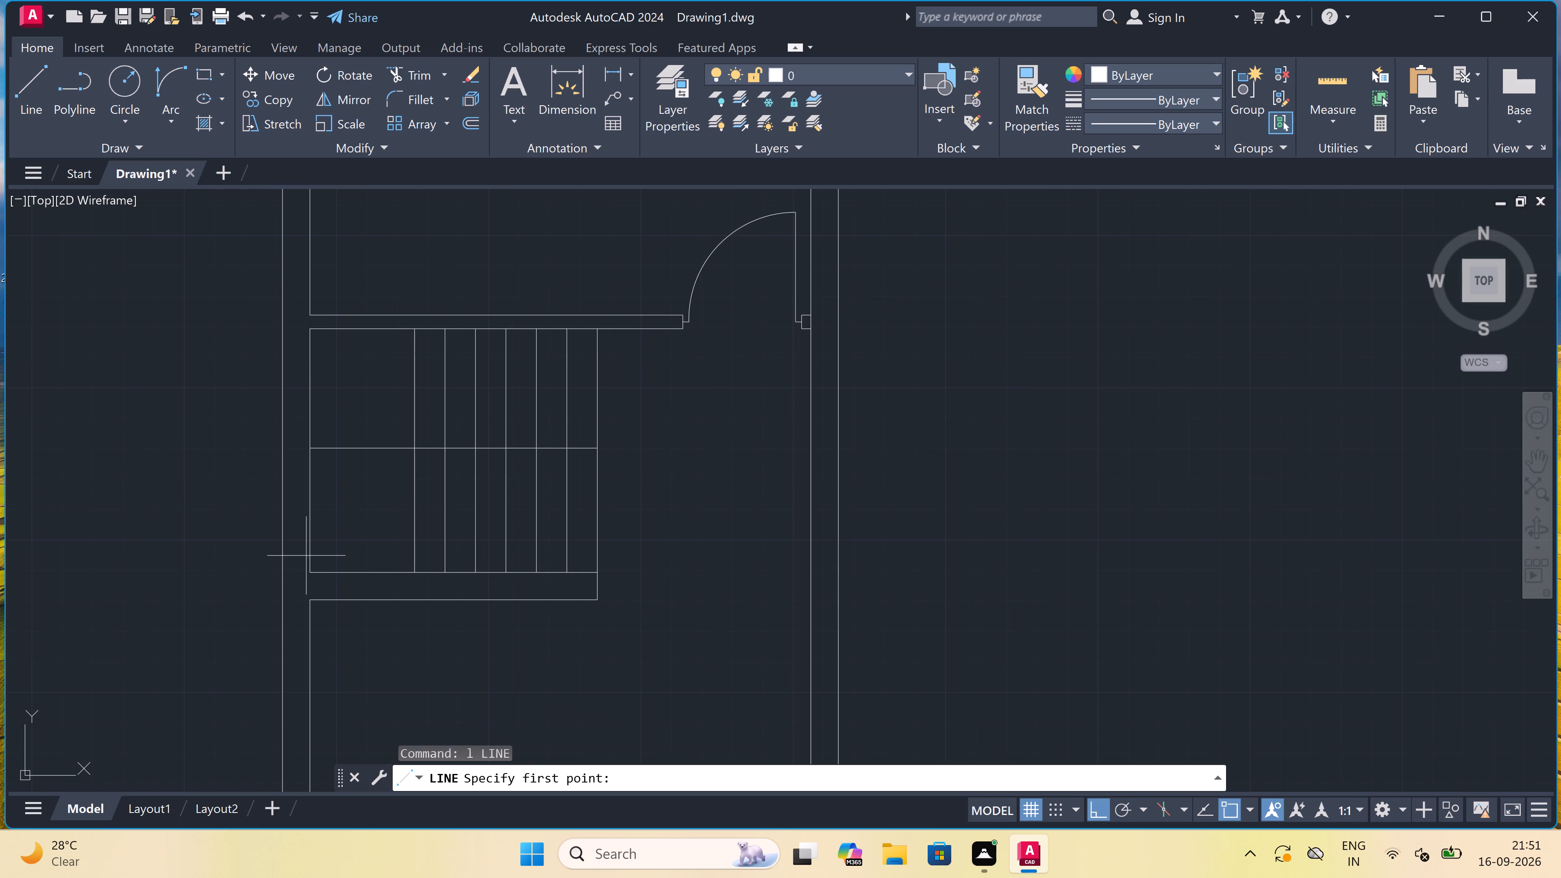
scroll(300, 575, up, 2)
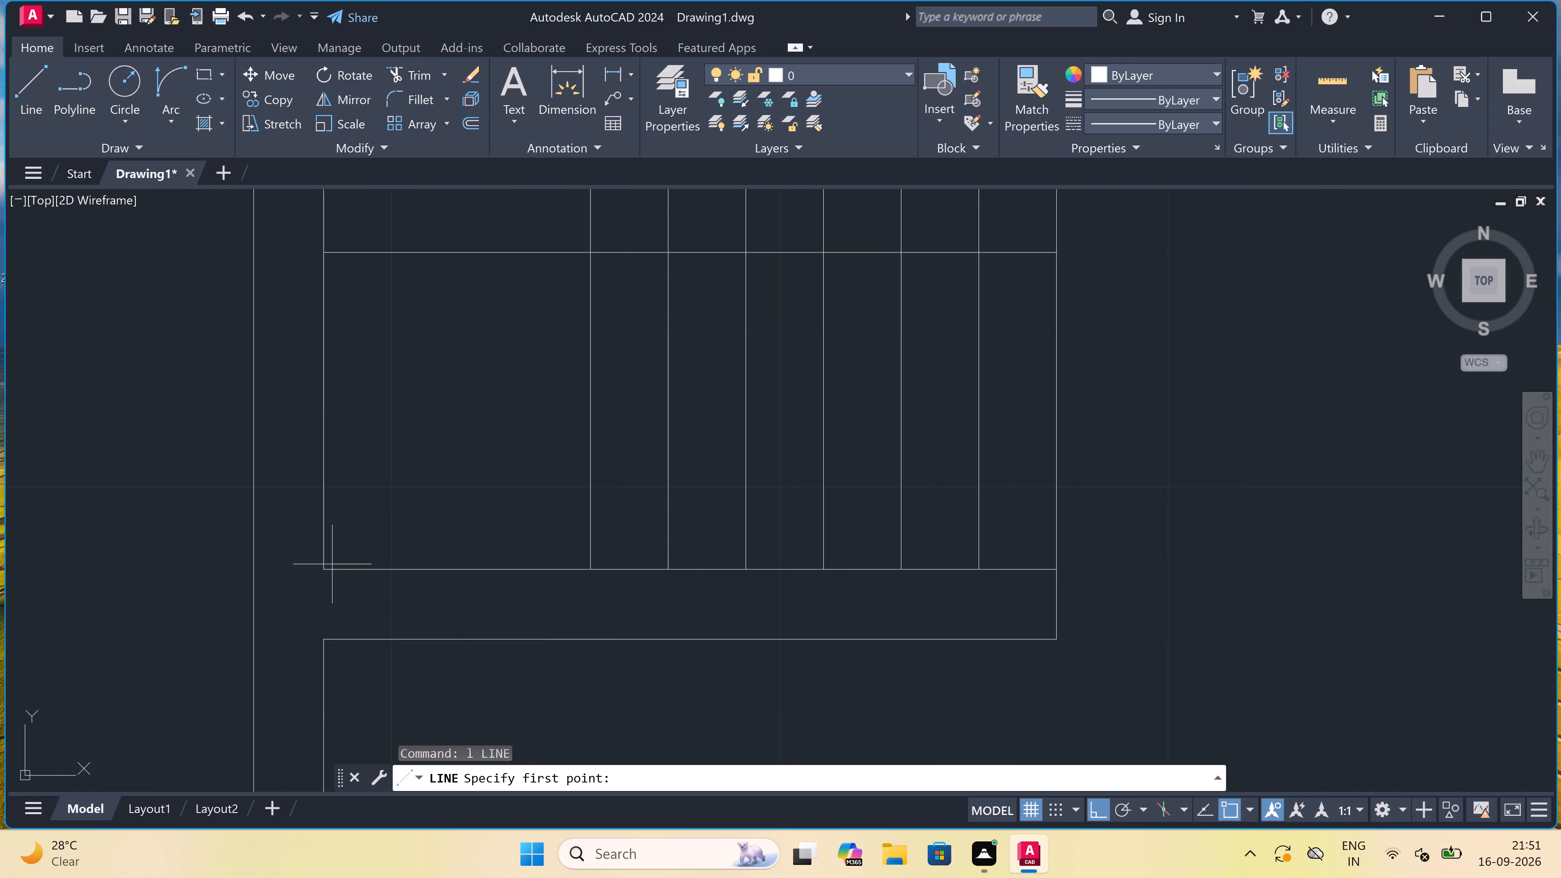
double_click(323, 566)
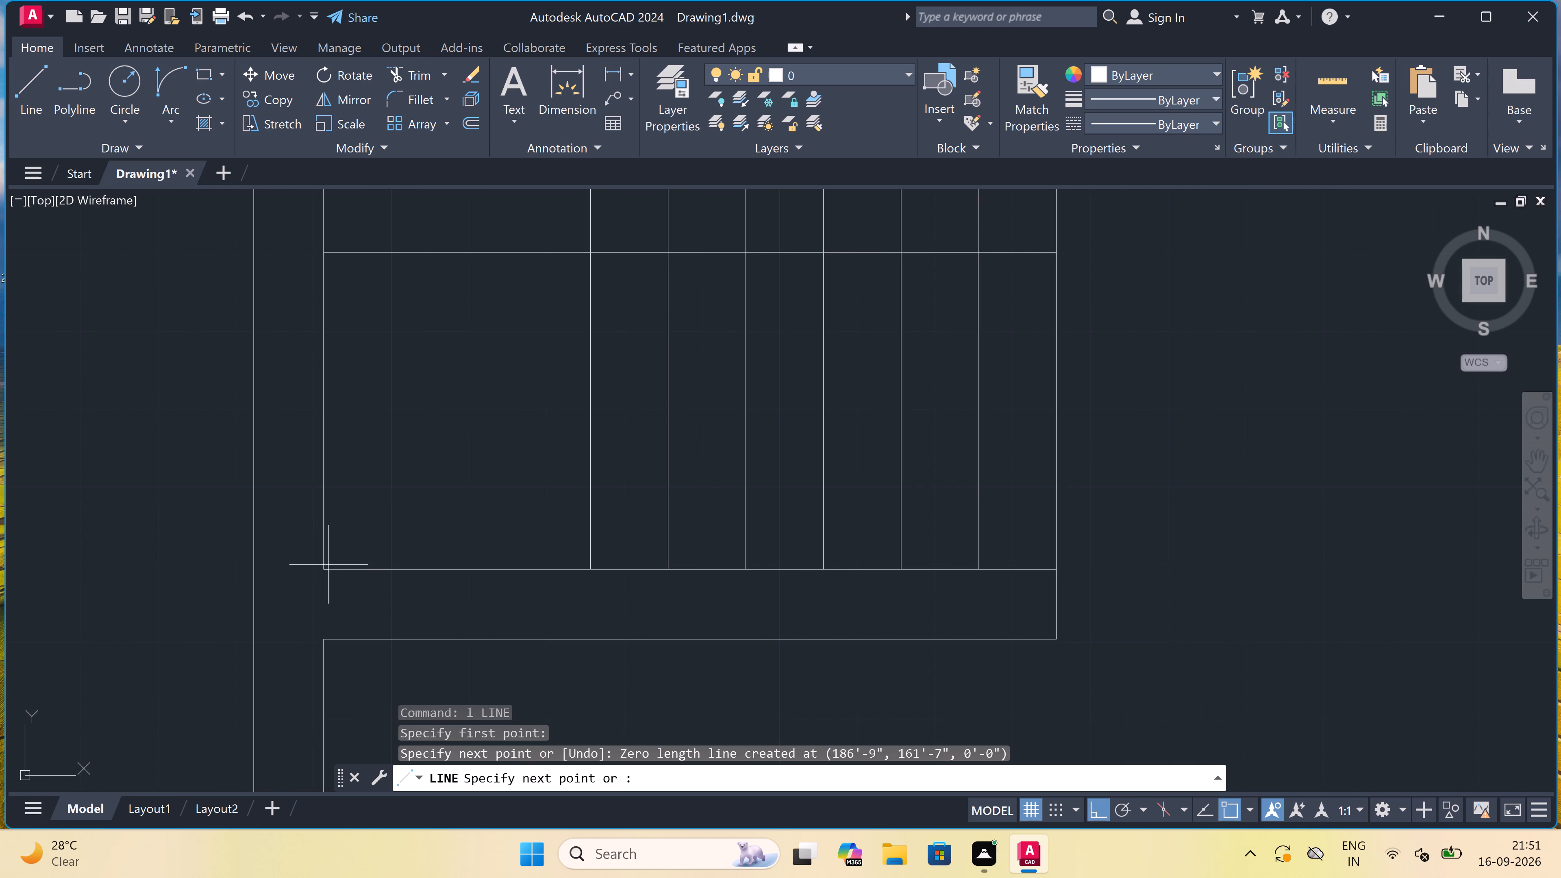
key(F8)
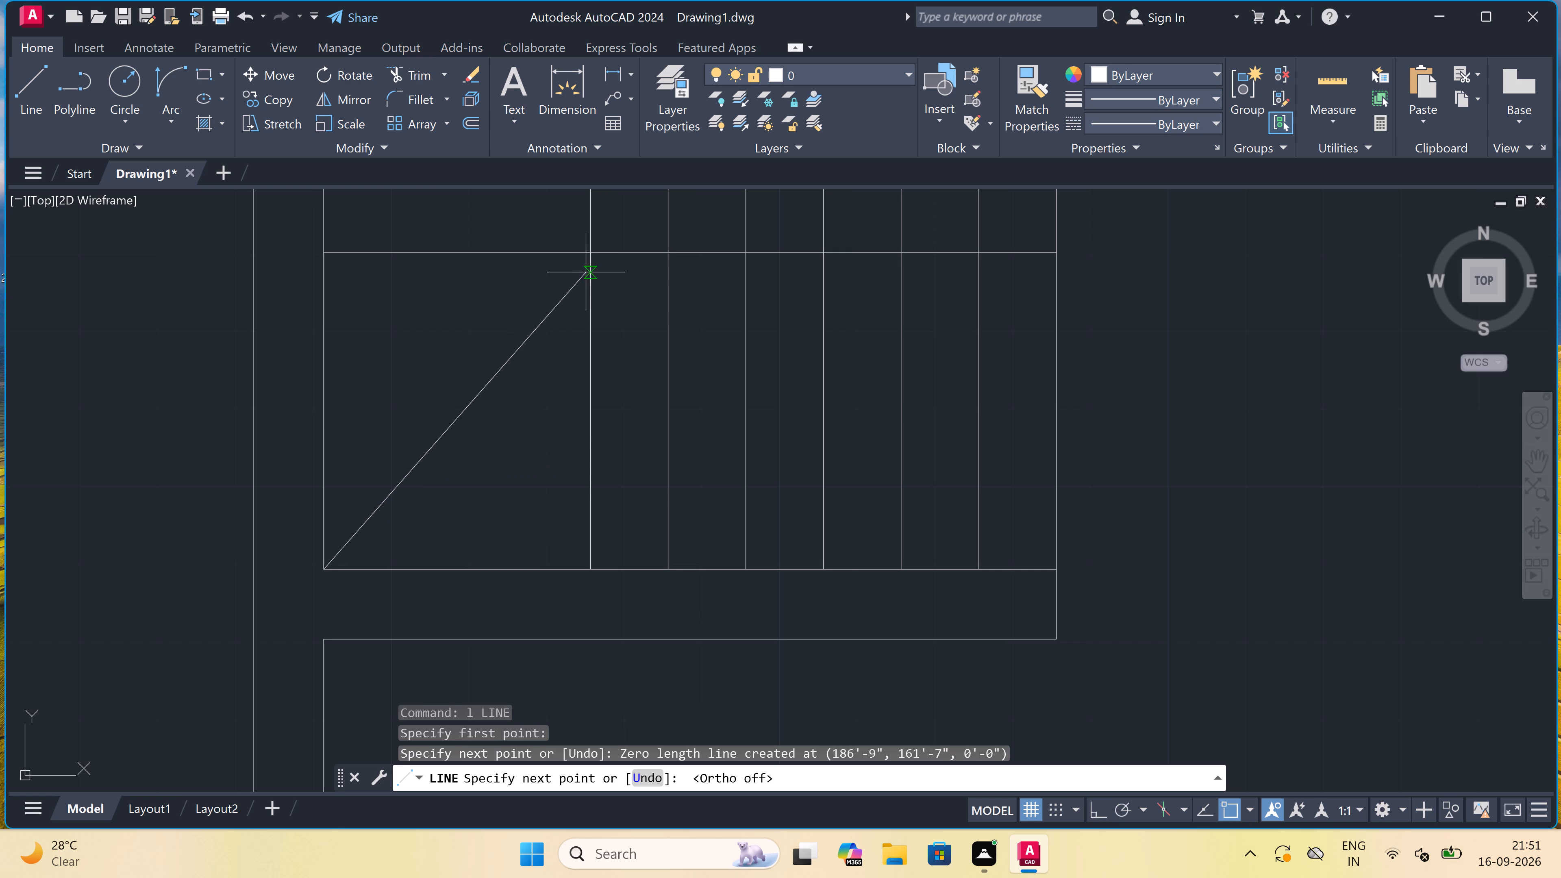
scroll(590, 258, up, 1)
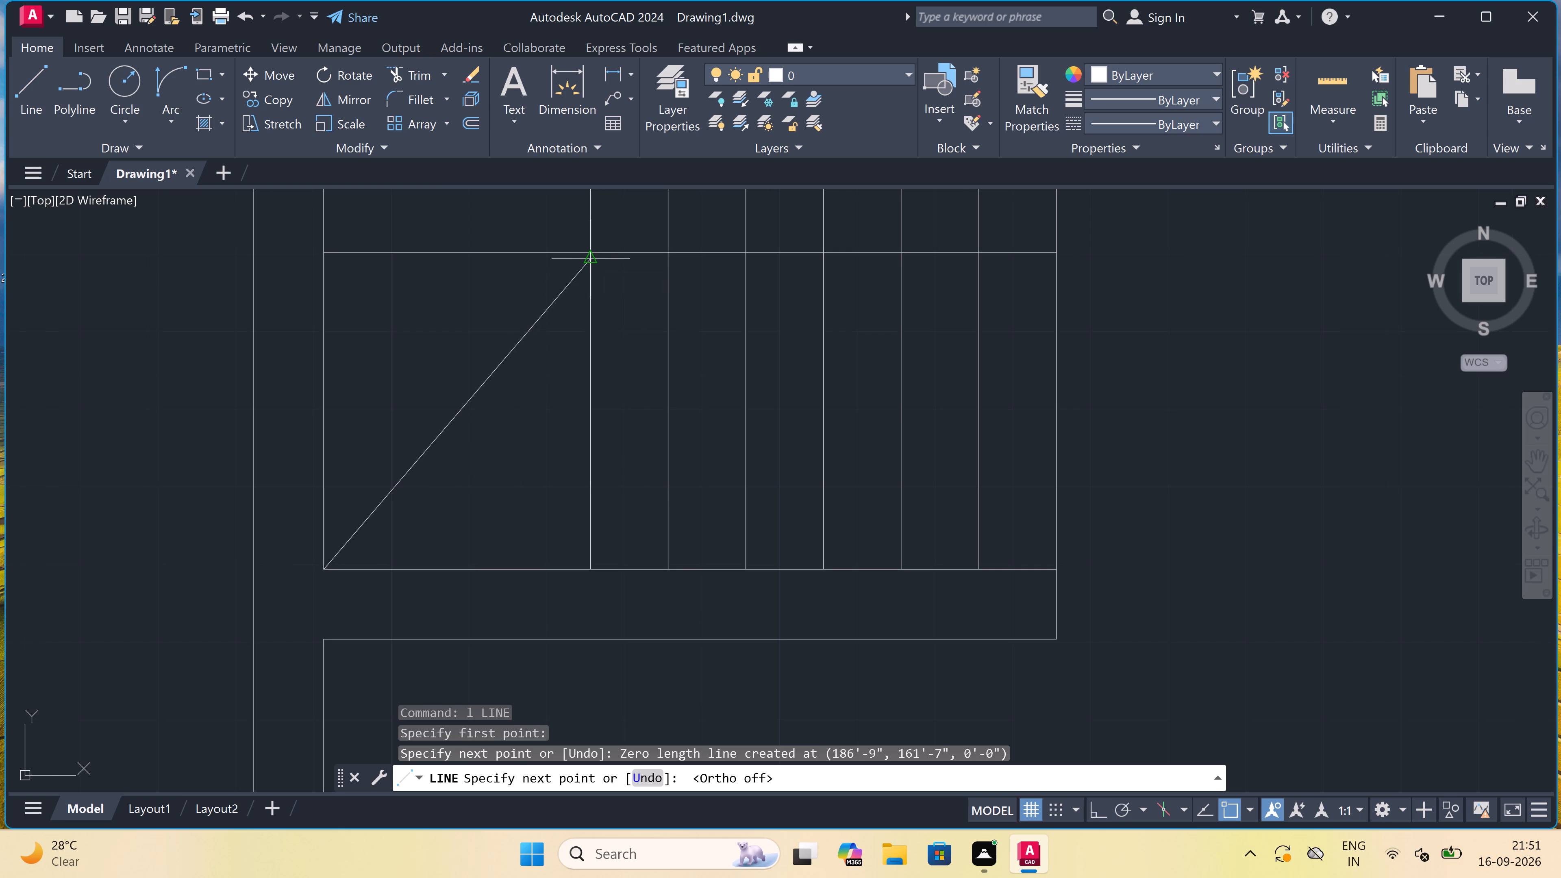
click(589, 246)
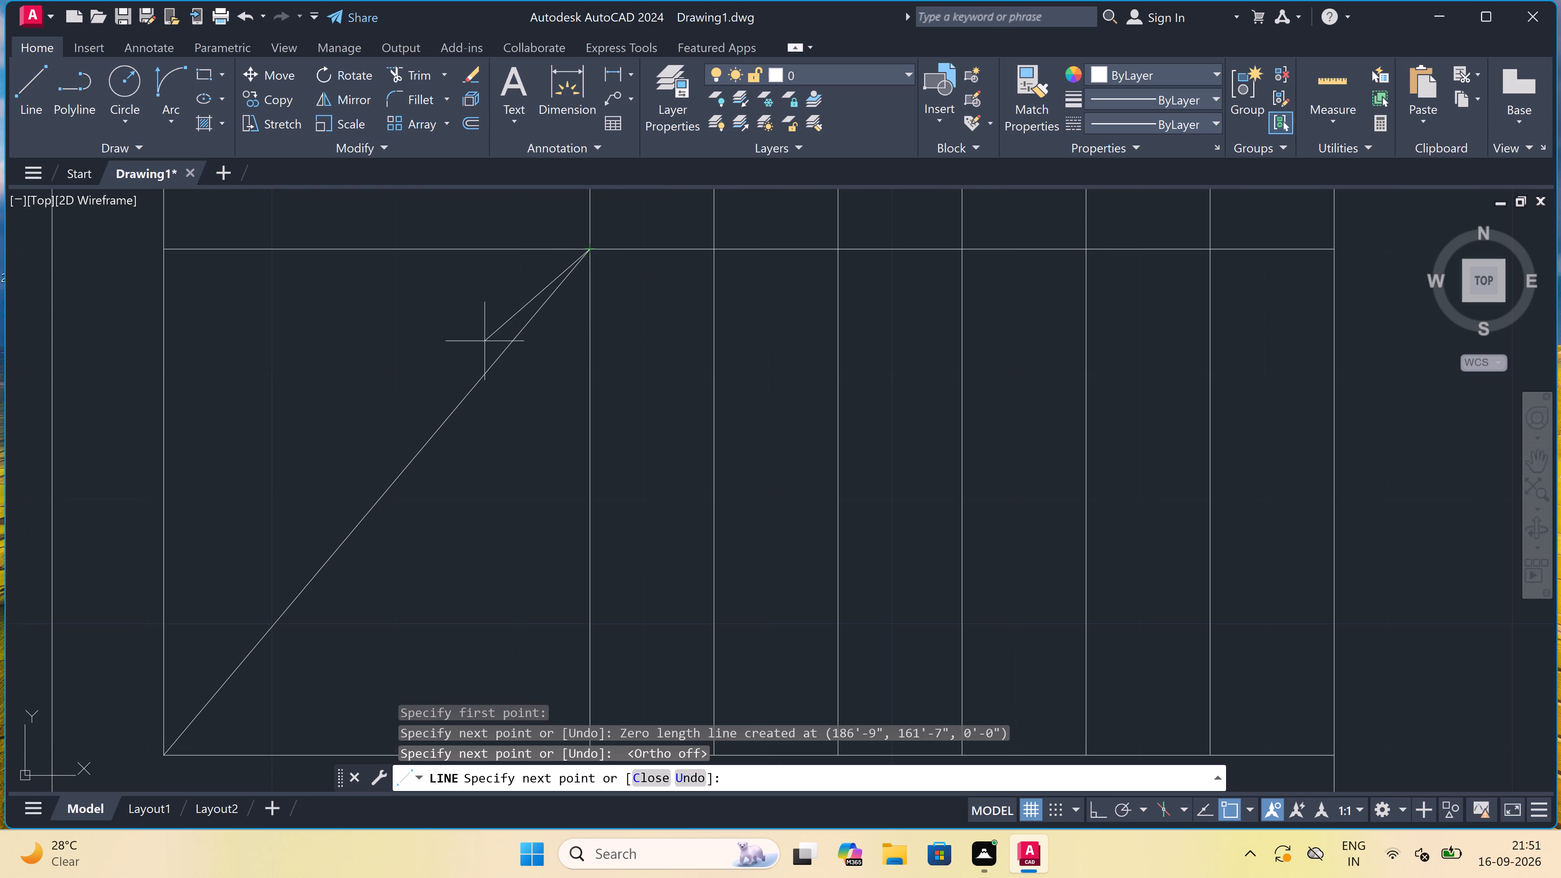
key(Escape)
Trim the six tread lines and the staircase's end line between the partition and the horizontal middle line.
scroll(483, 364, down, 6)
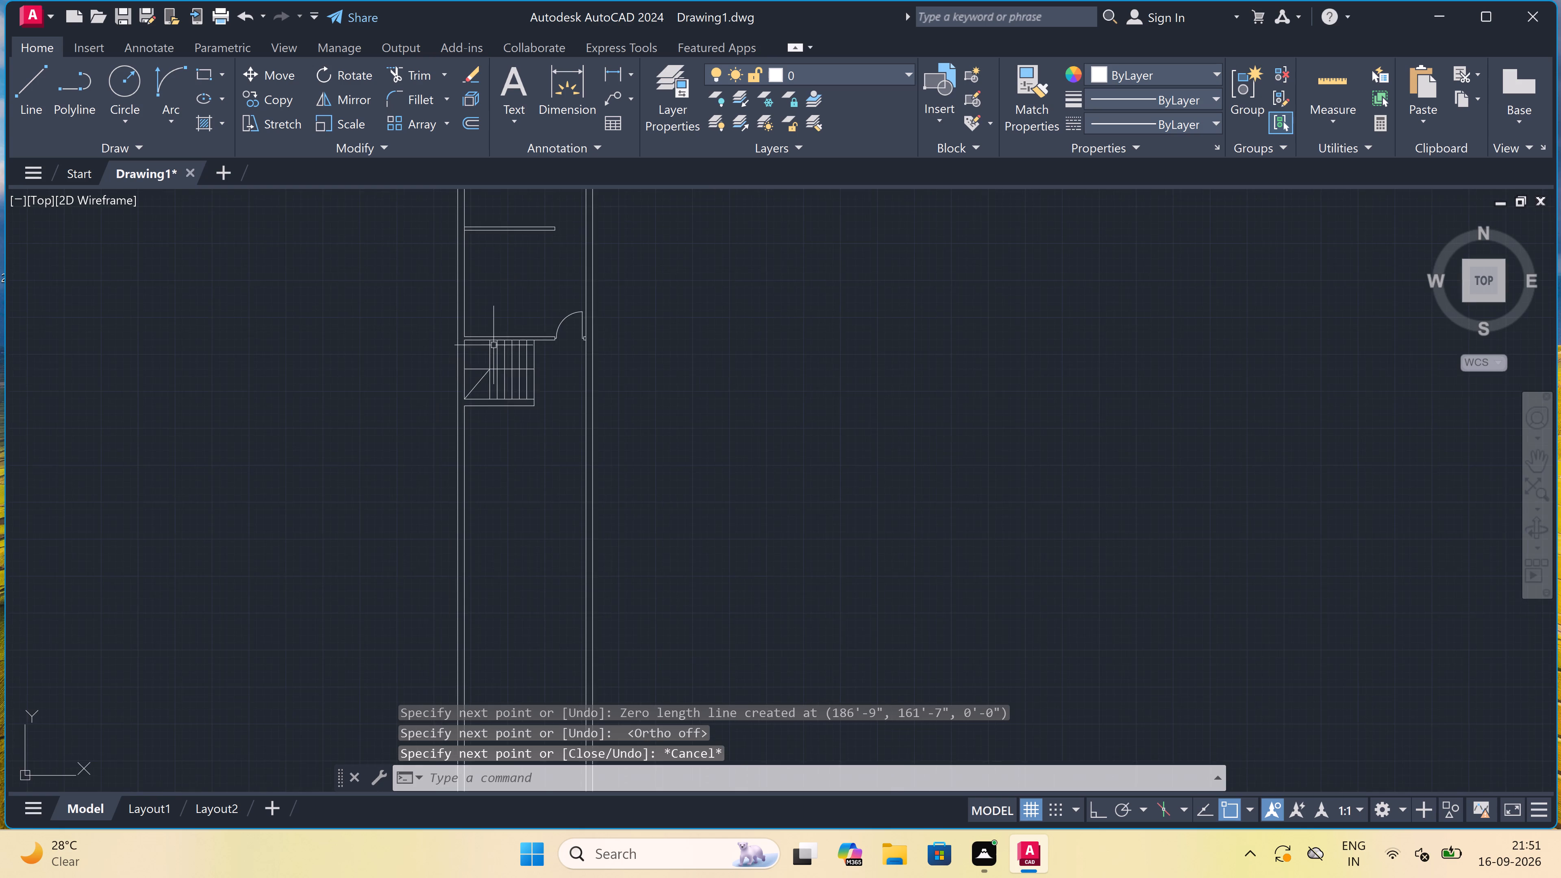
scroll(494, 345, up, 3)
scroll(562, 377, up, 1)
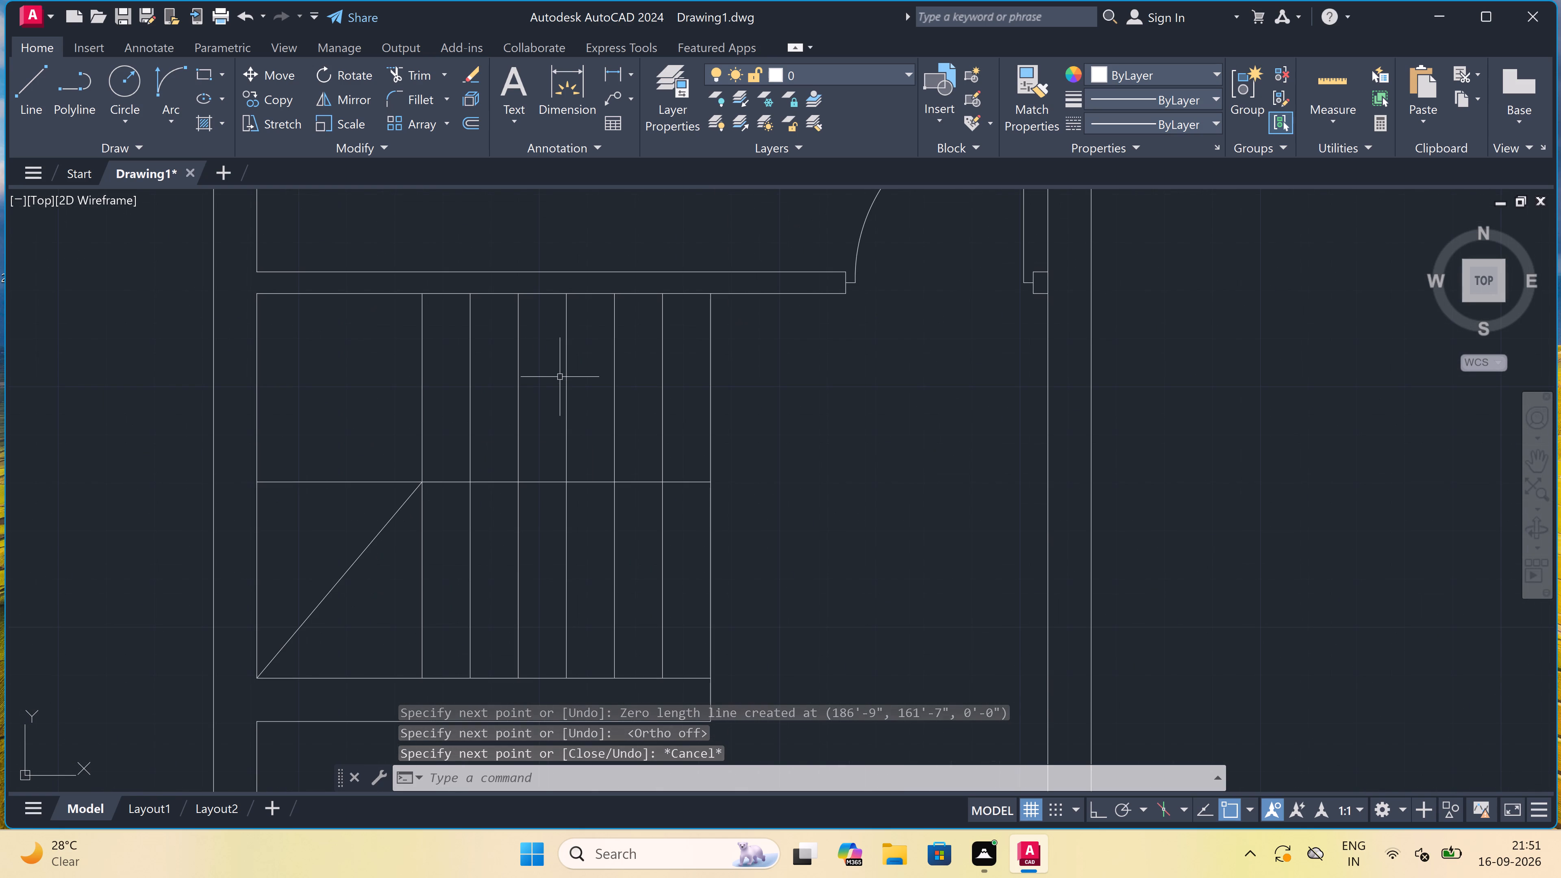
key(t)
key(r)
key(space)
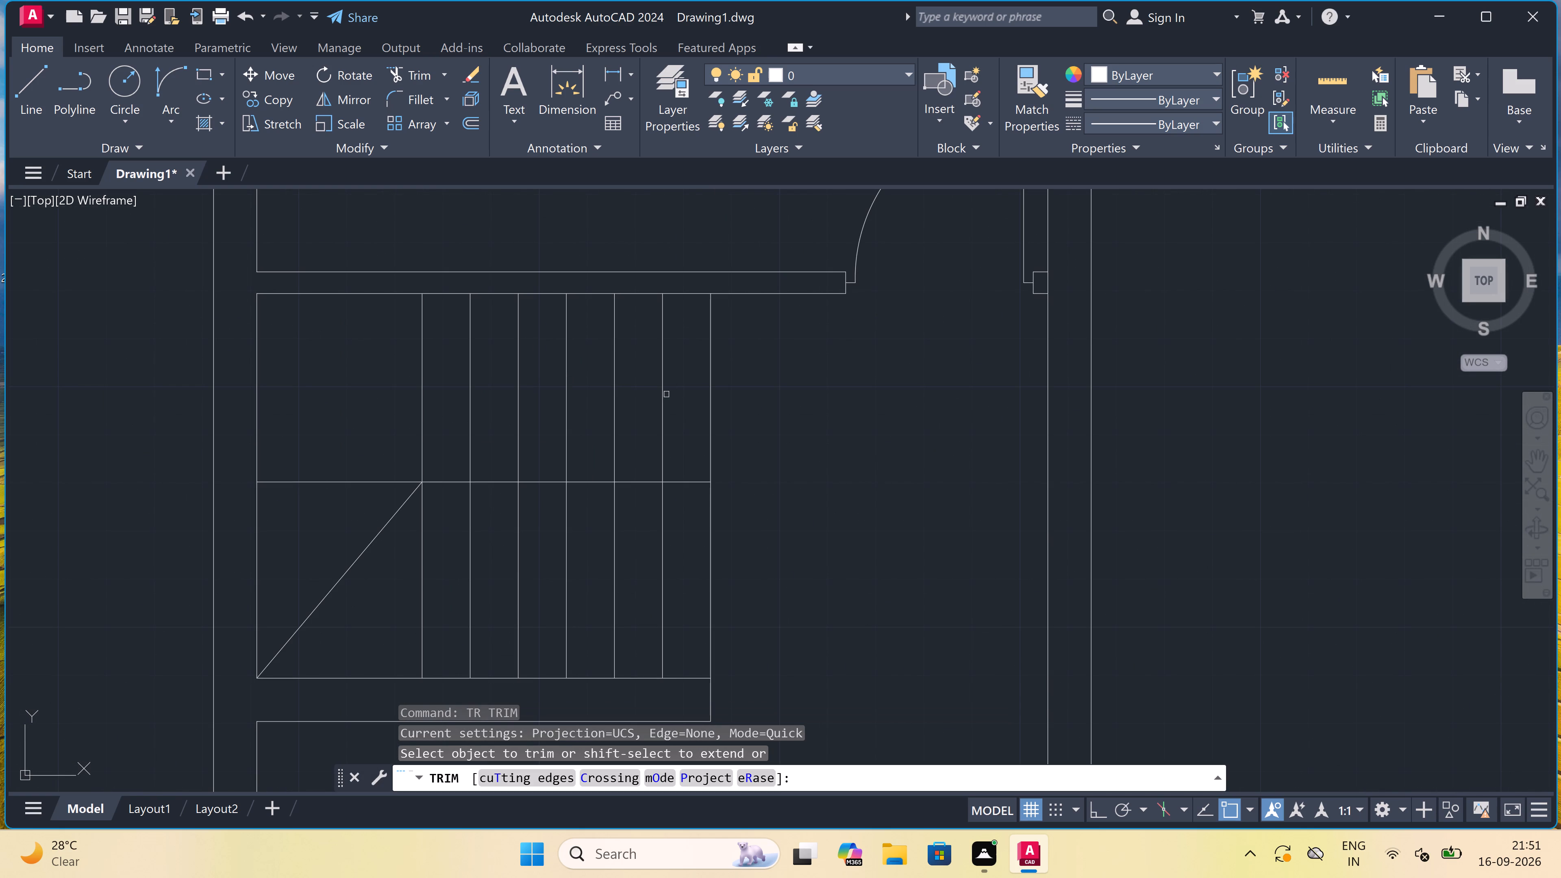
double_click(739, 378)
click(391, 351)
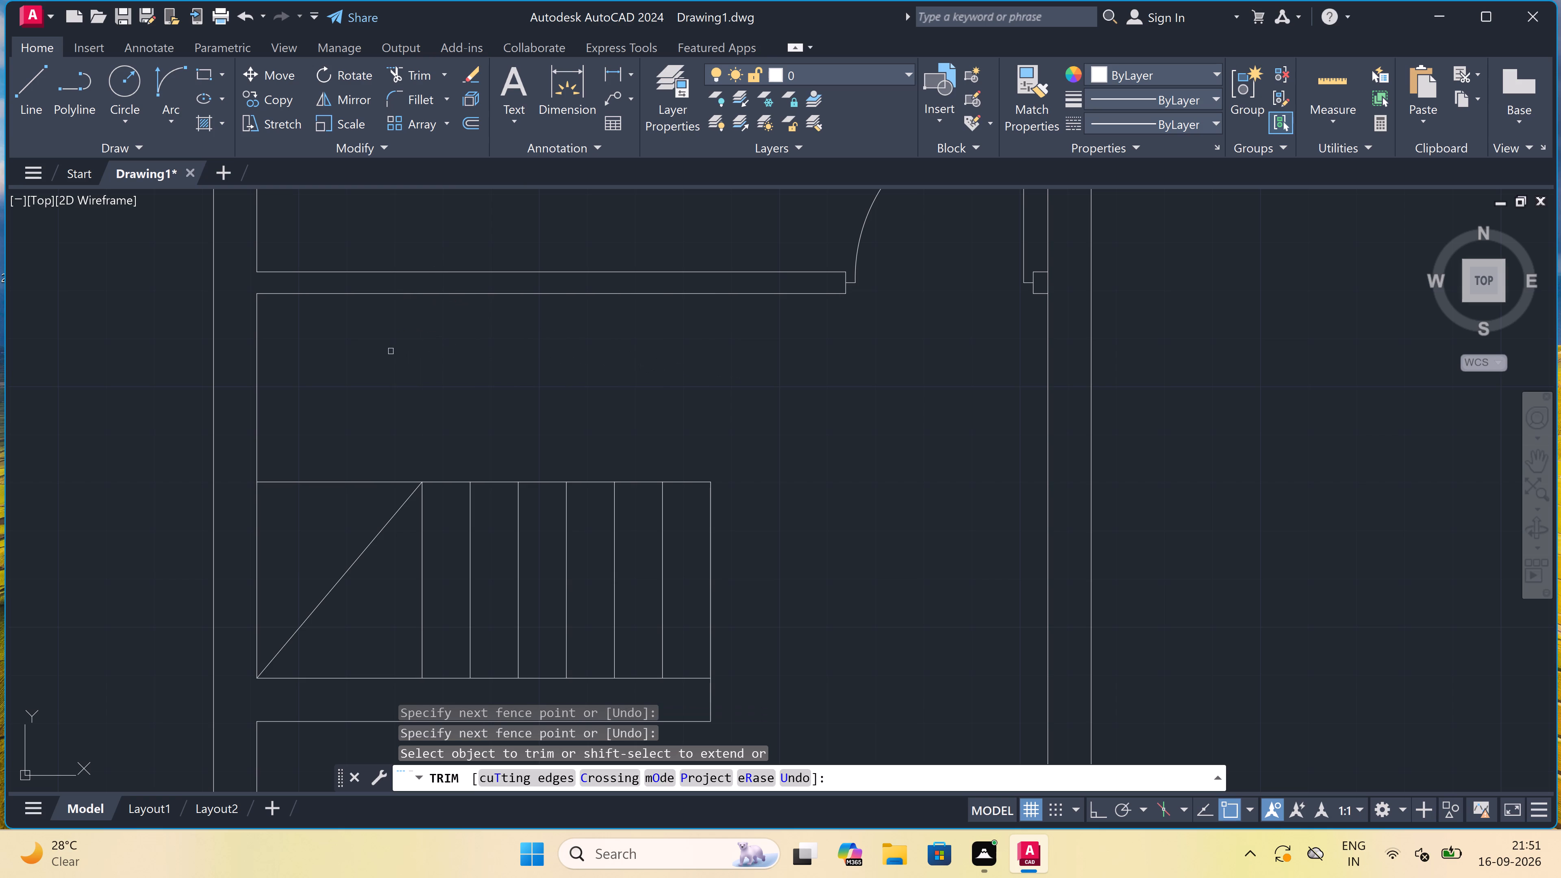
key(Escape)
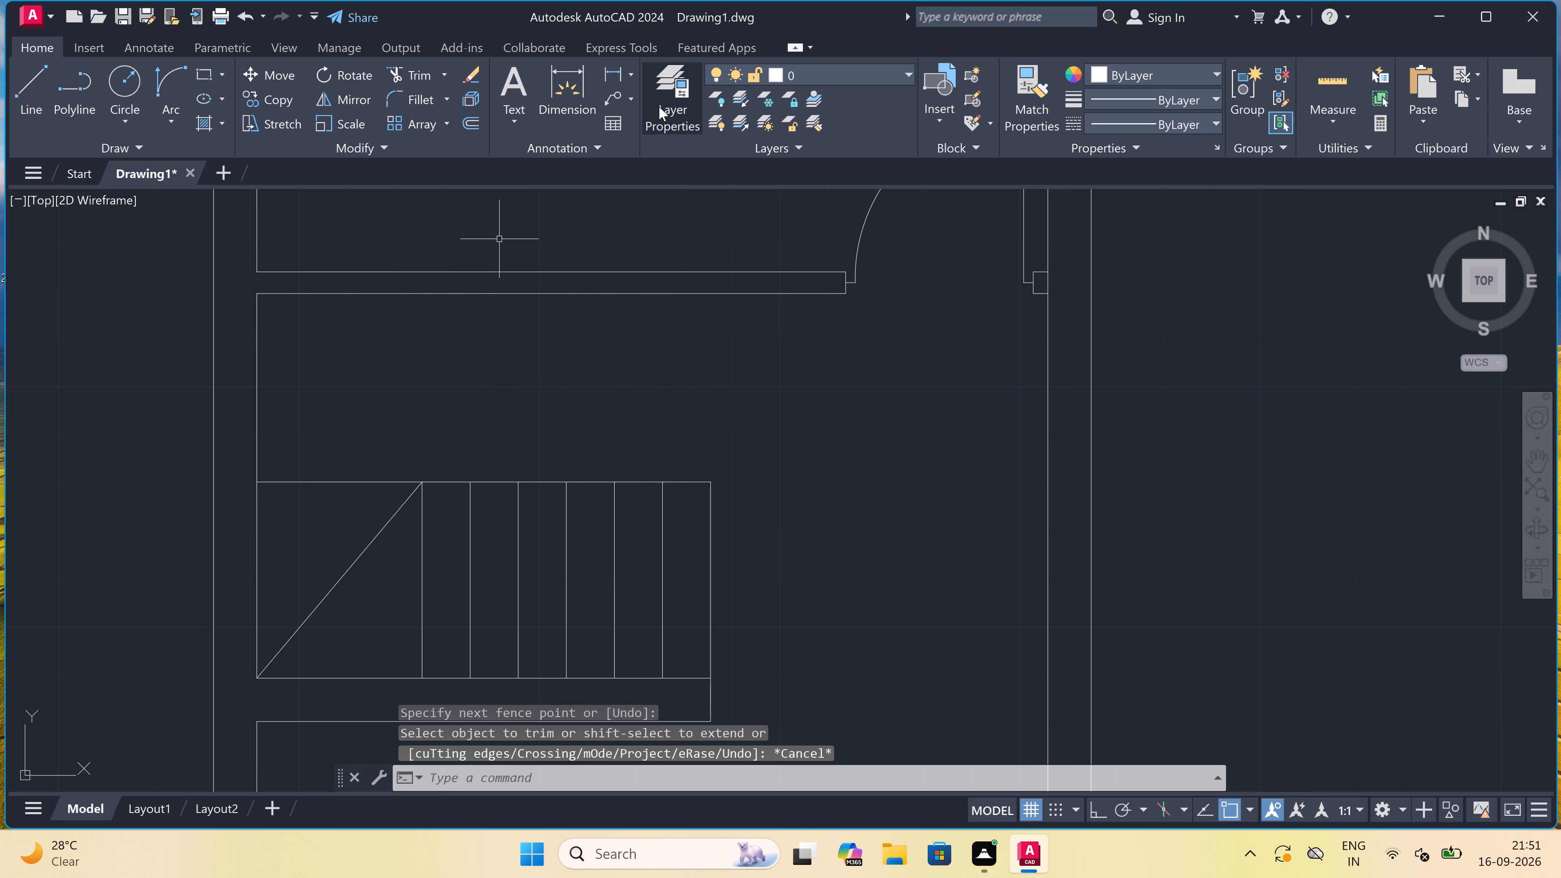
Create a new layer named "line 1".
click(679, 80)
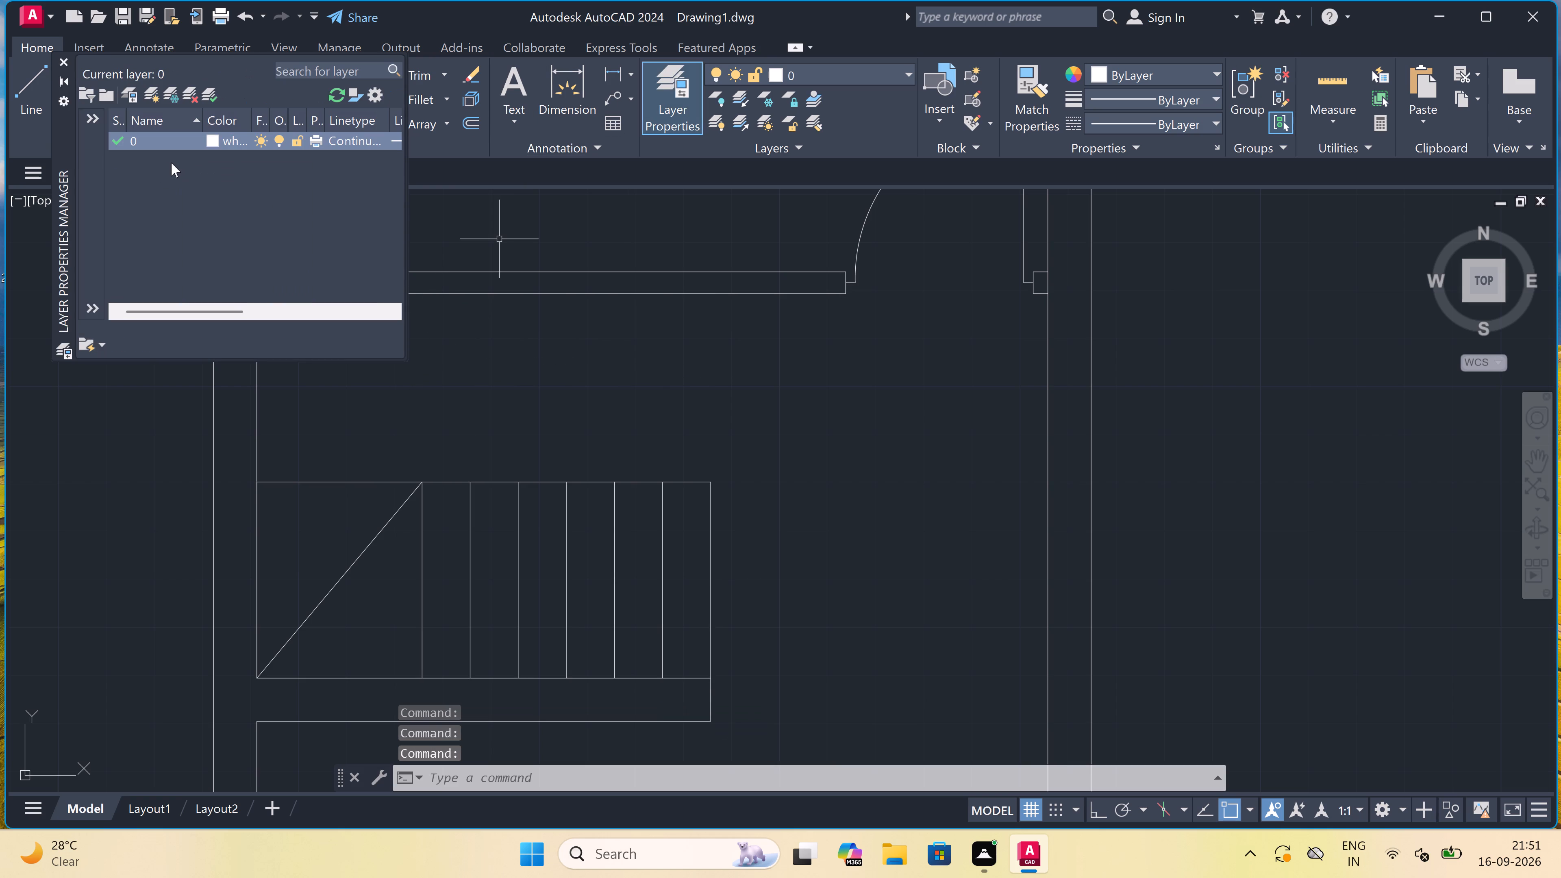
right_click(163, 163)
triple_click(257, 252)
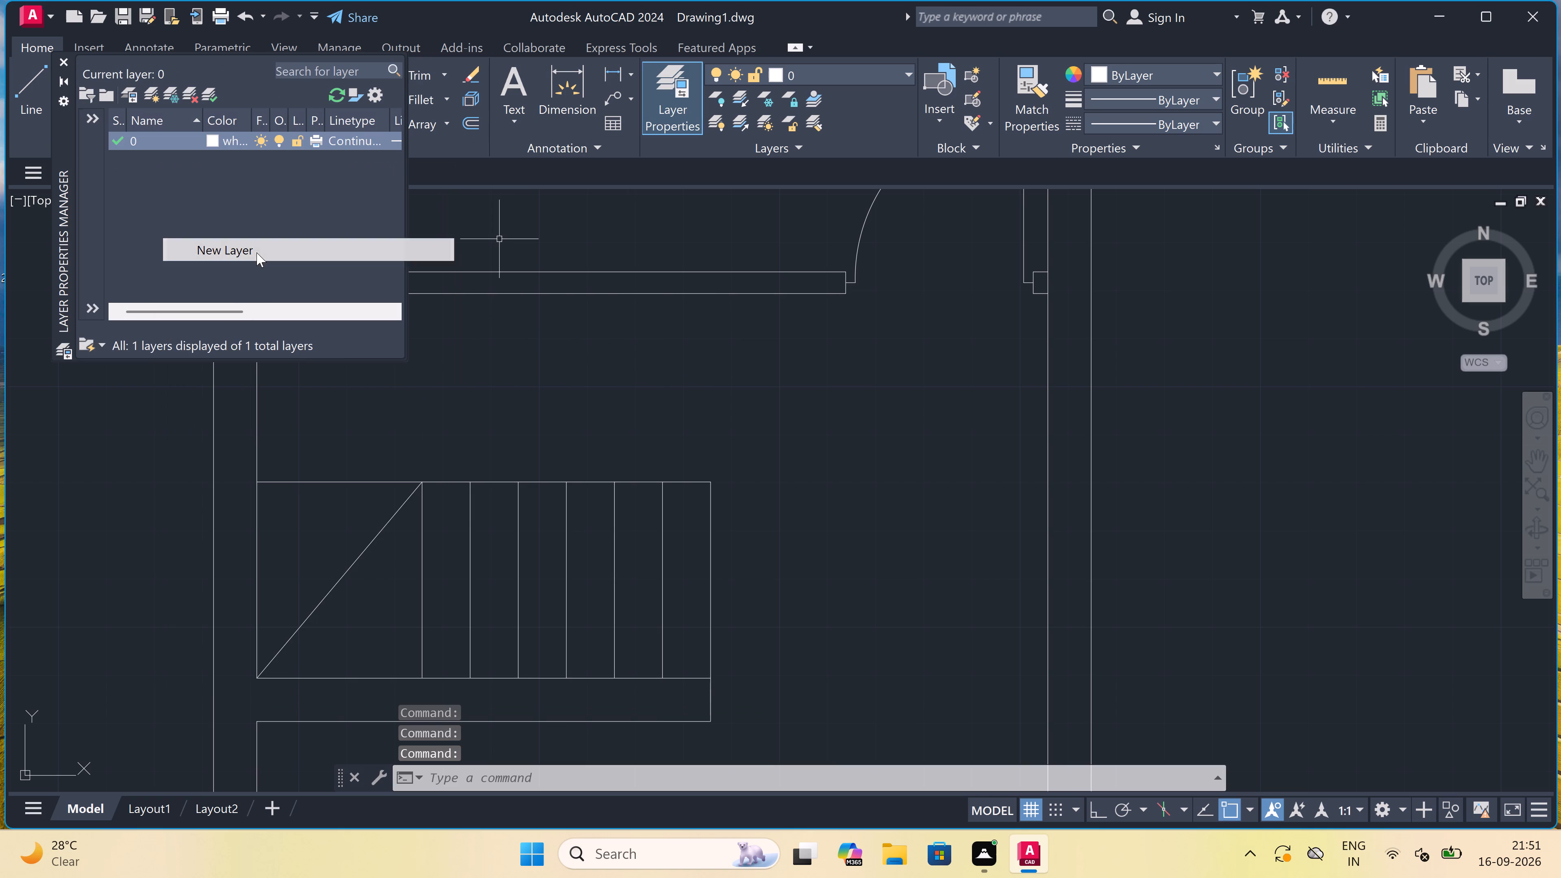
key(BackSpace)
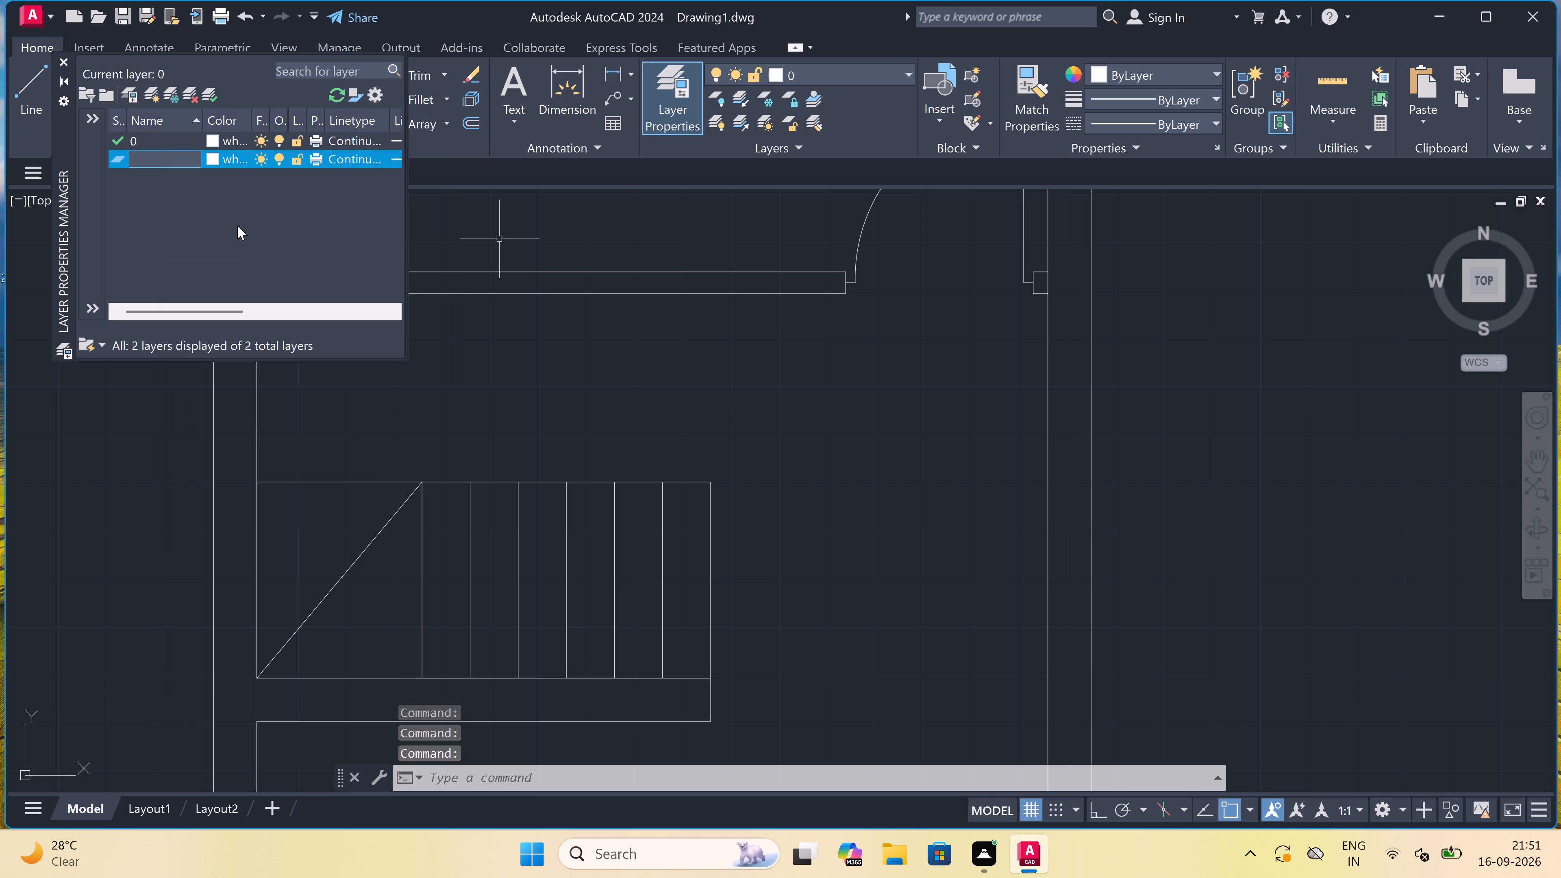
text(line)
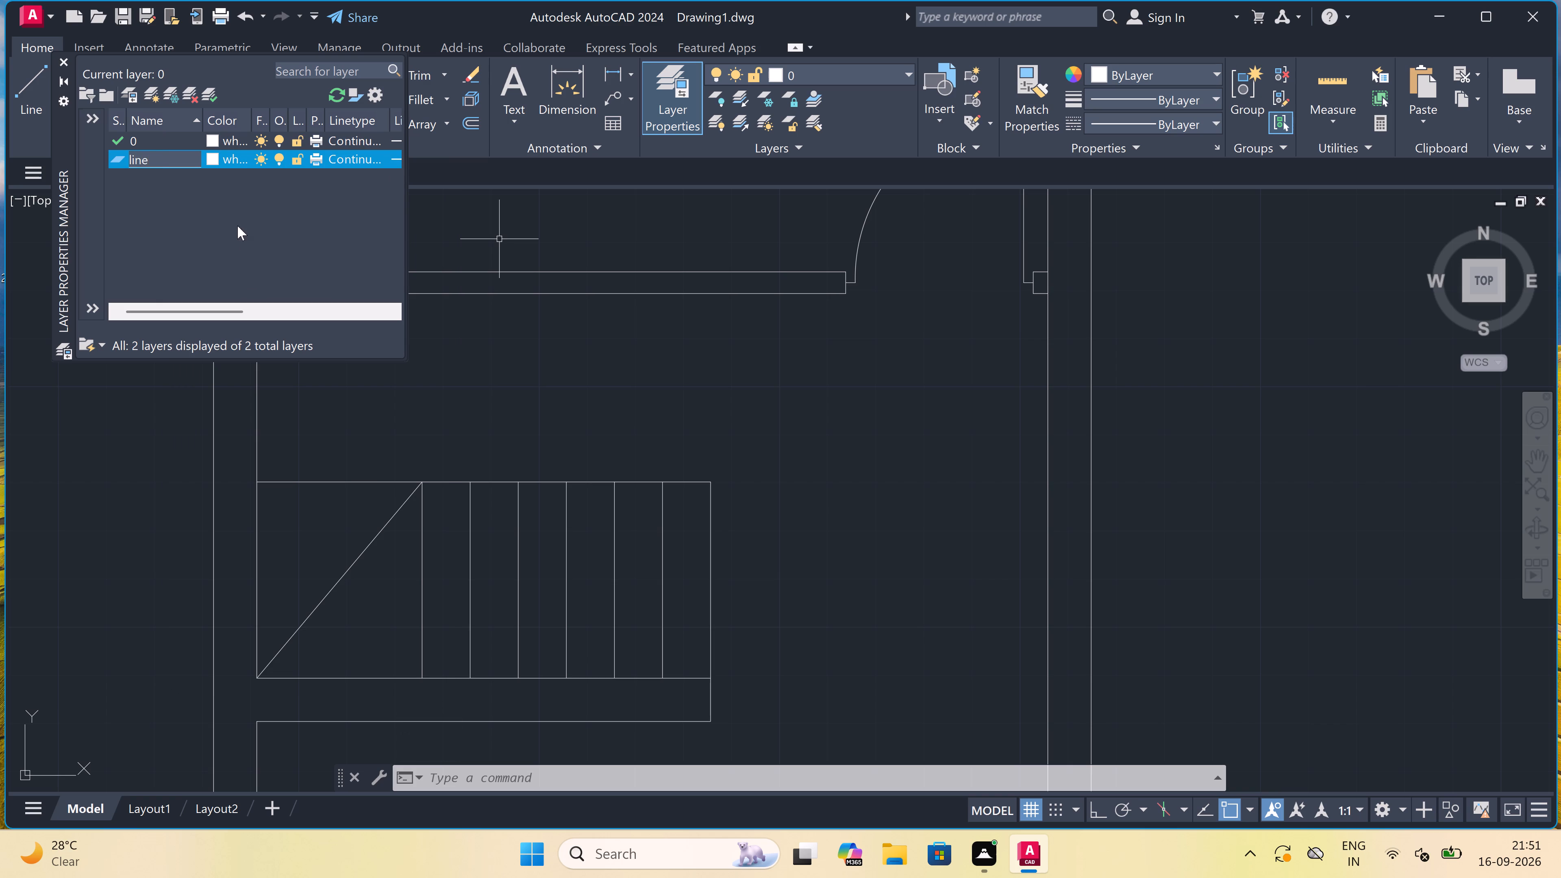
key(space)
text(1)
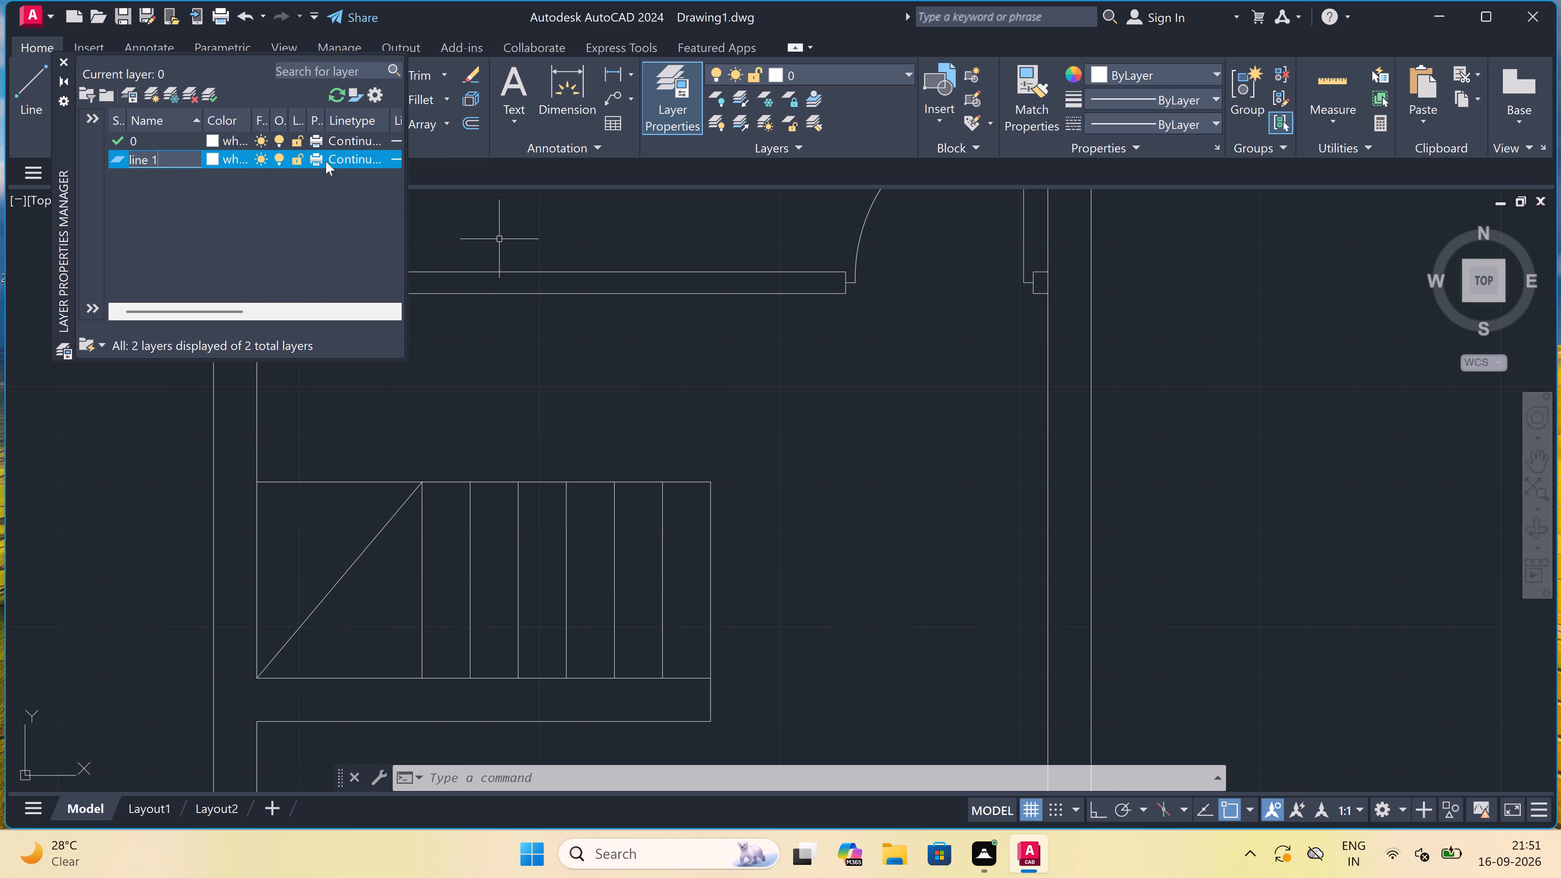
Load the DASHED2 linetype and assign it to the layer "line 1".
click(330, 158)
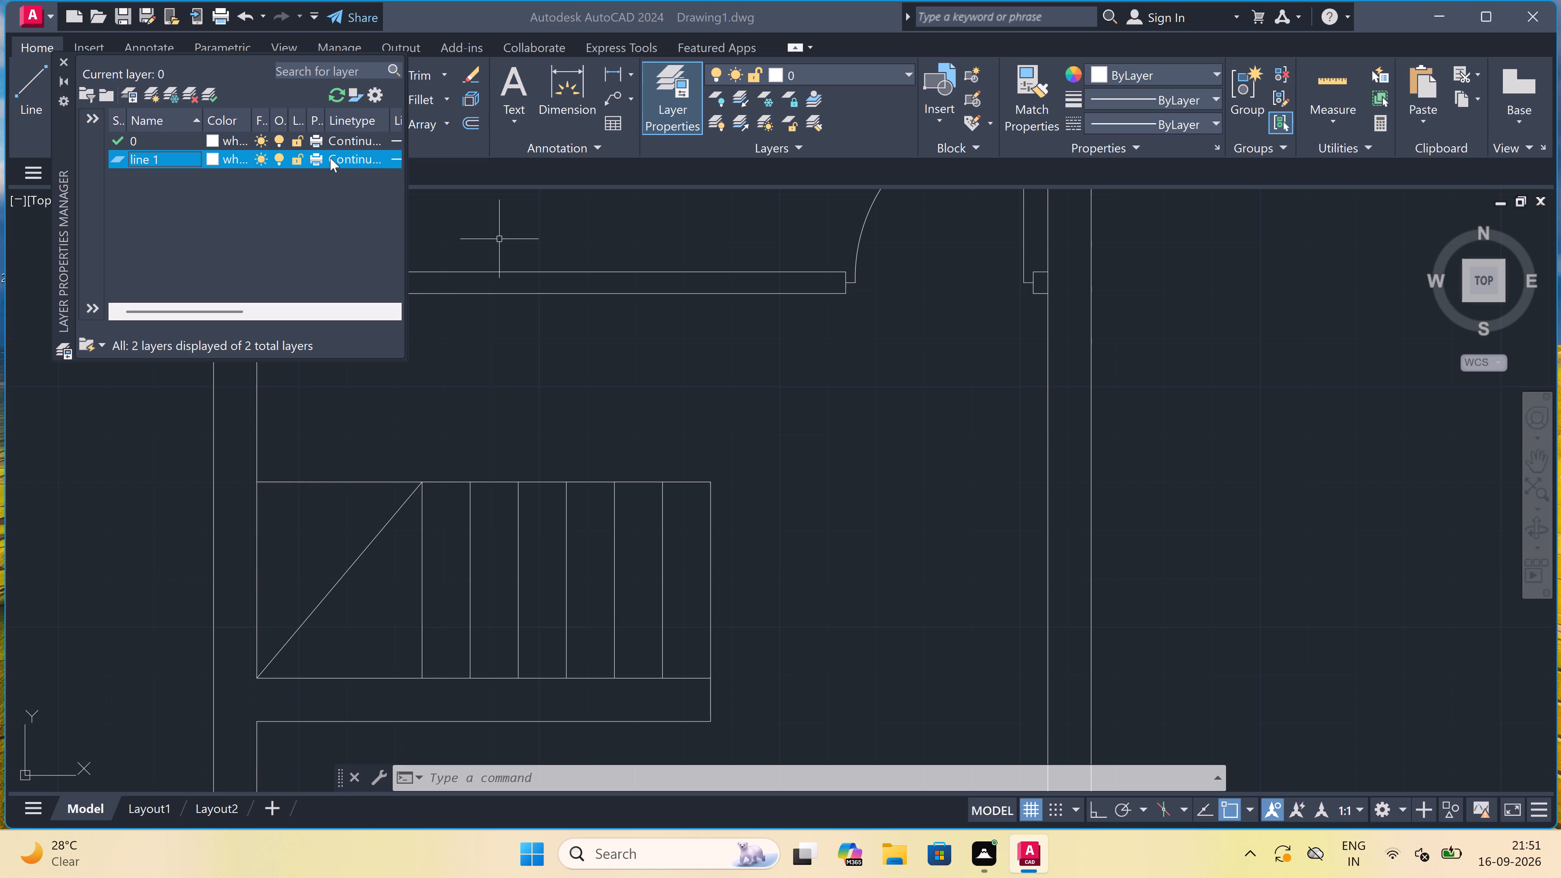
click(836, 526)
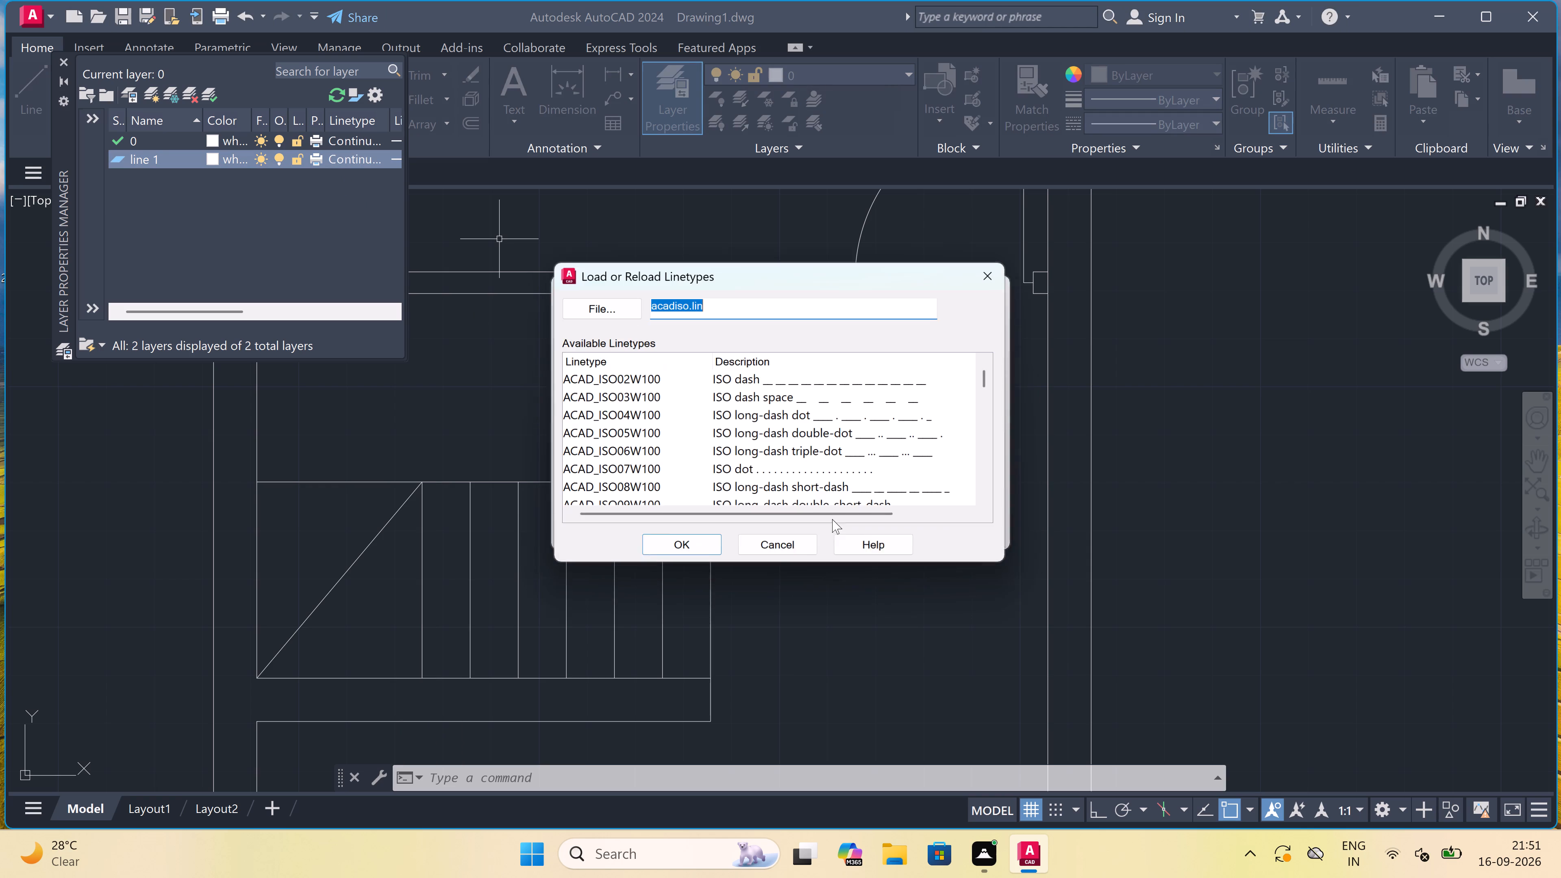
scroll(748, 399, down, 6)
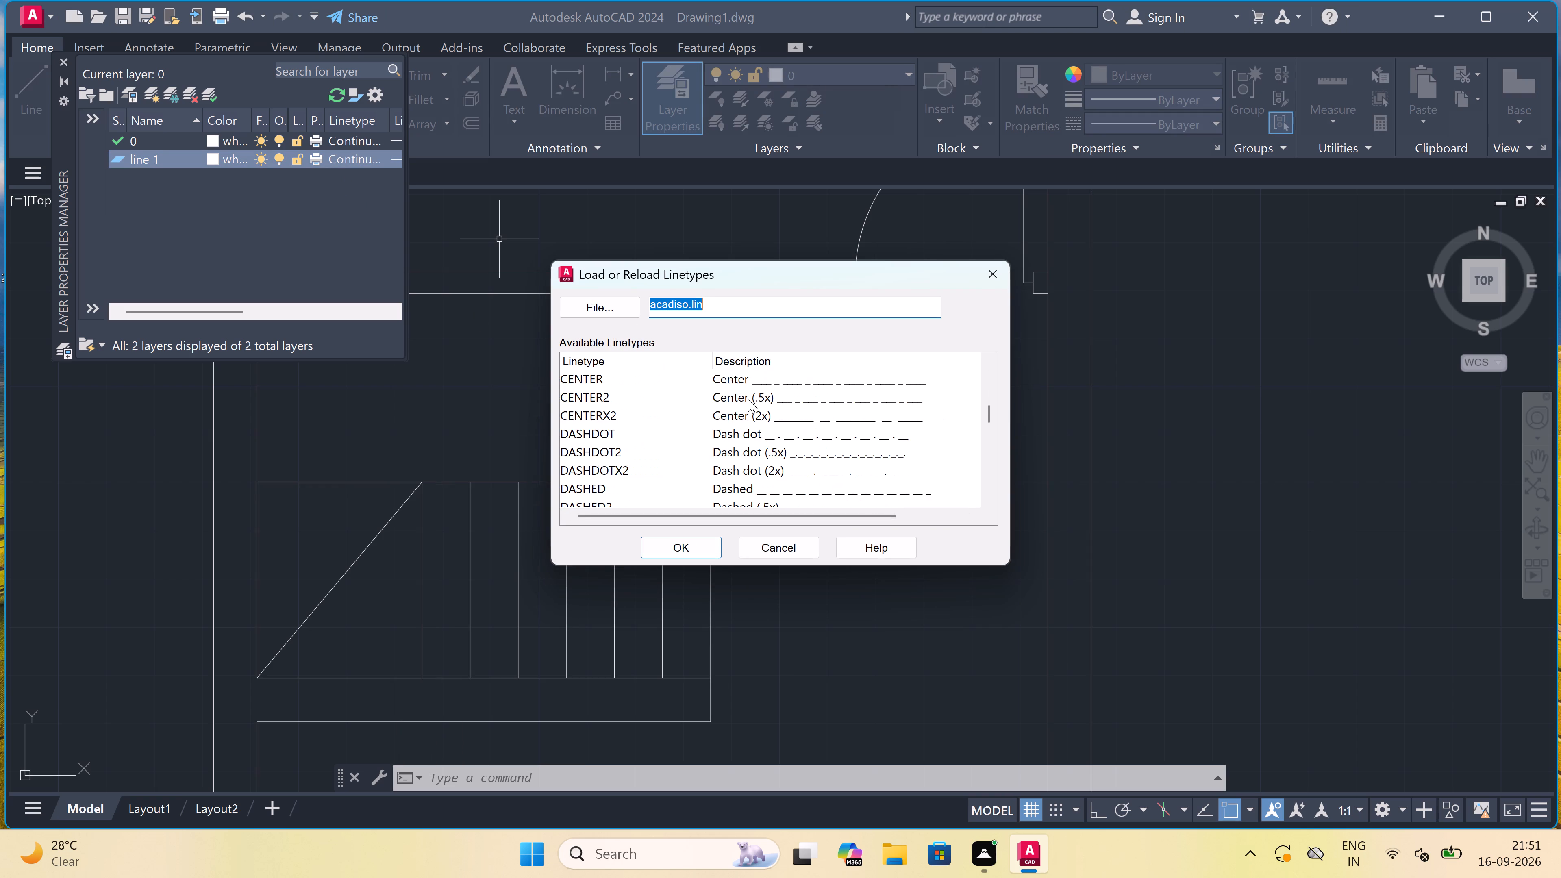
scroll(748, 399, down, 1)
click(790, 453)
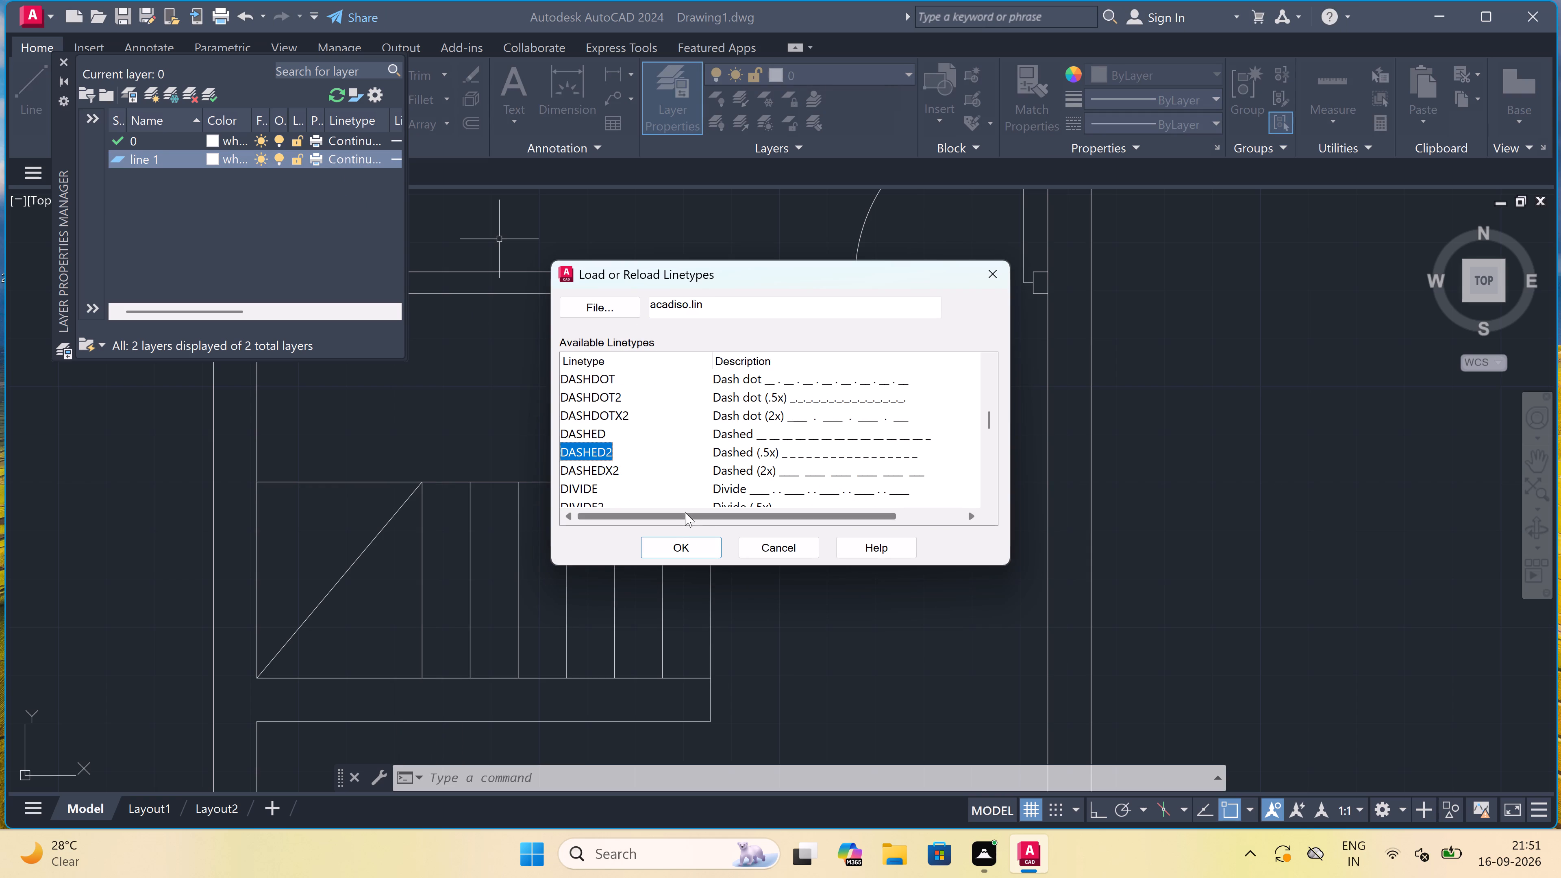
click(664, 543)
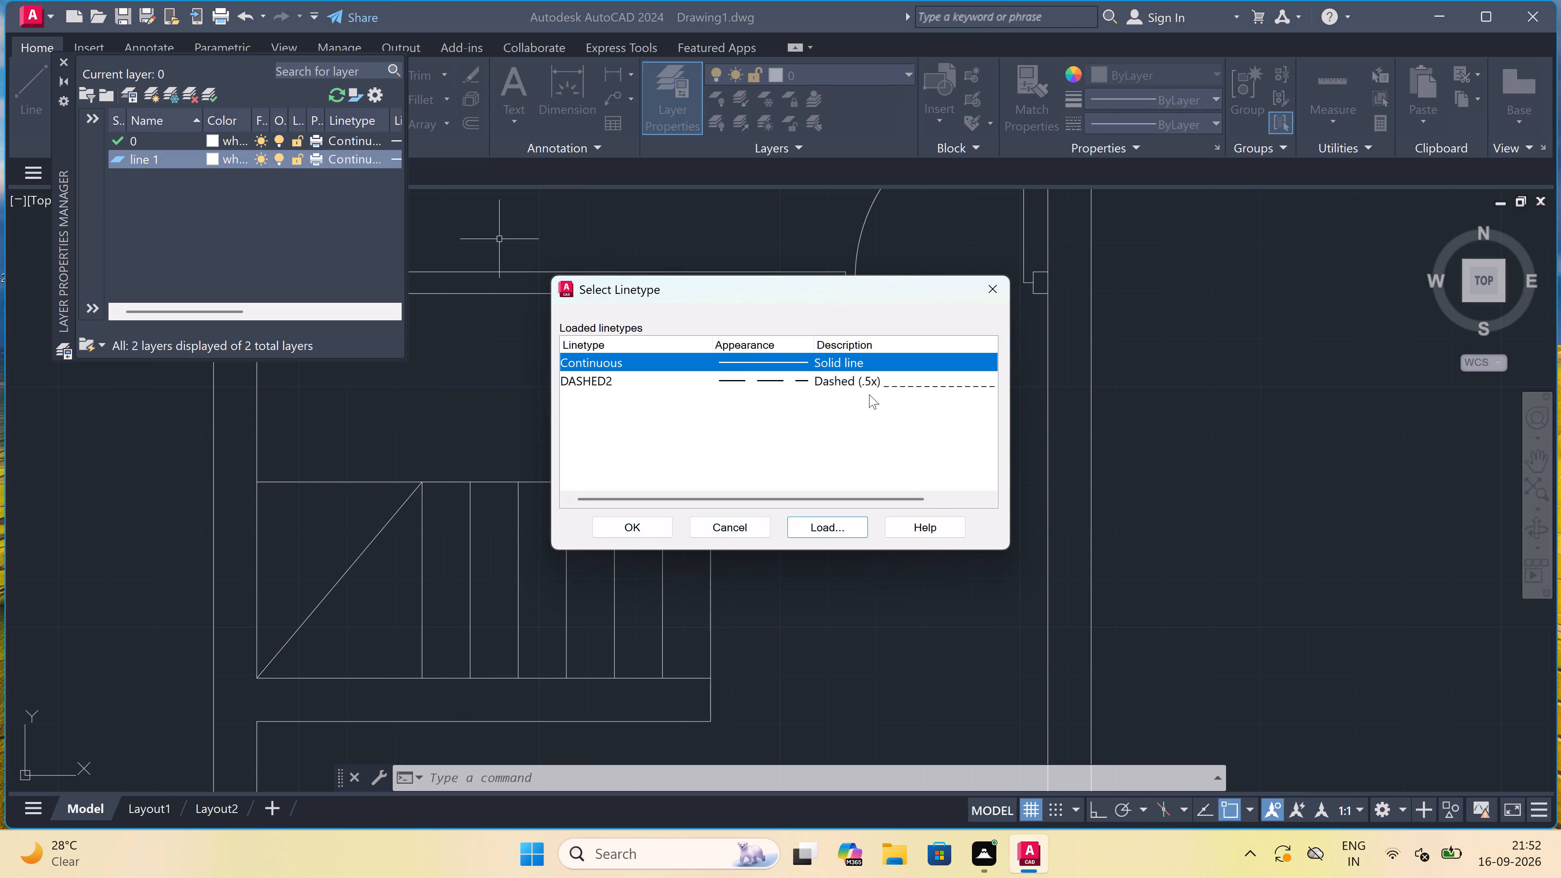
click(881, 383)
click(639, 526)
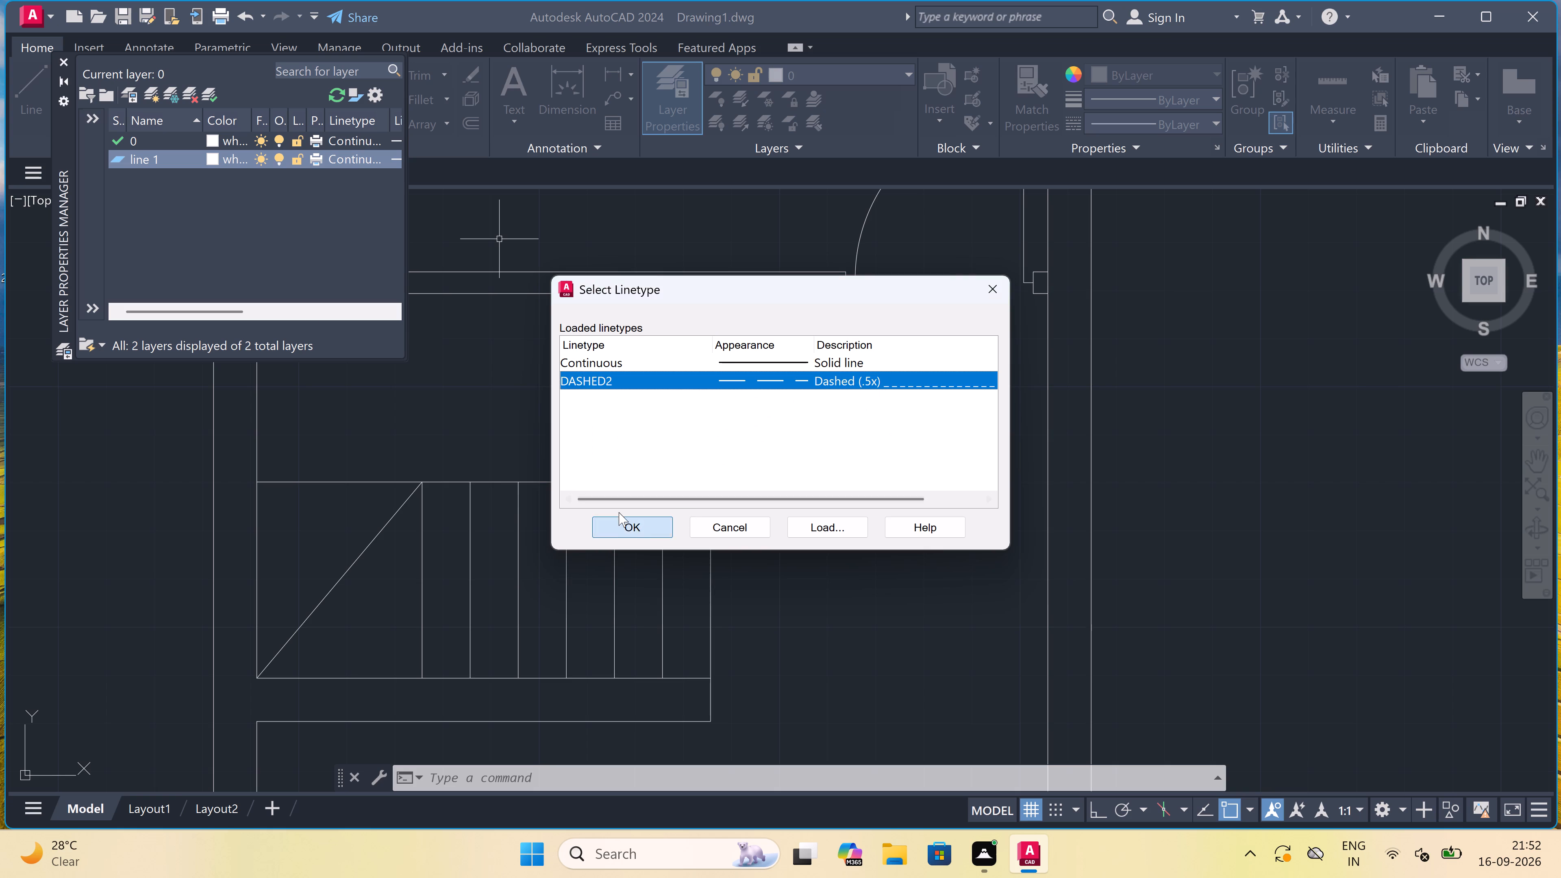
Set the colour of layer "line 1" to index colour 253 and close the layer manager.
double_click(207, 158)
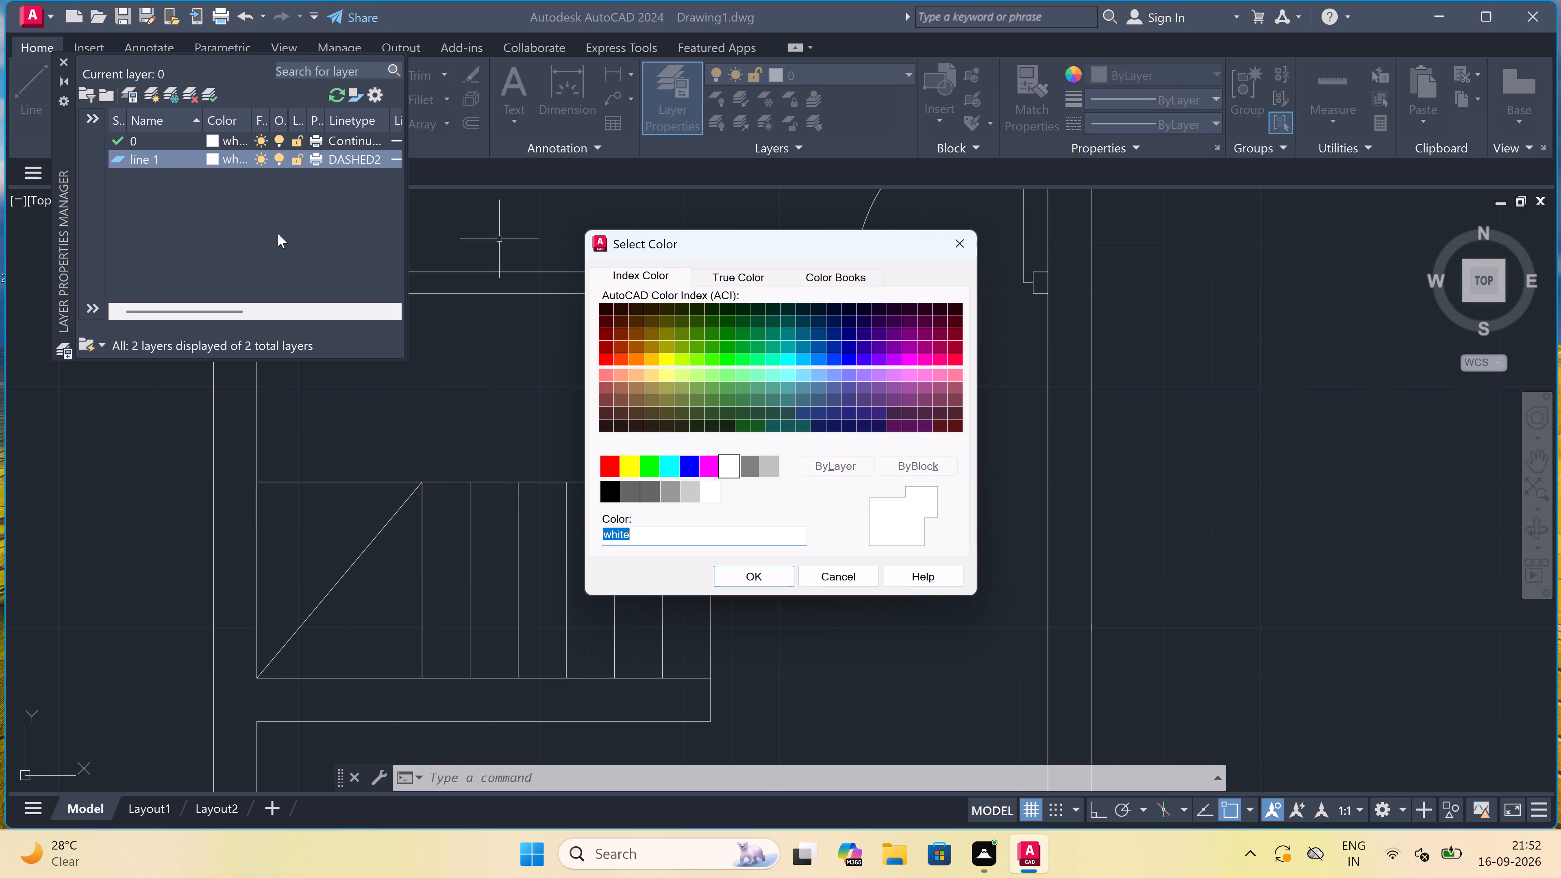
double_click(664, 490)
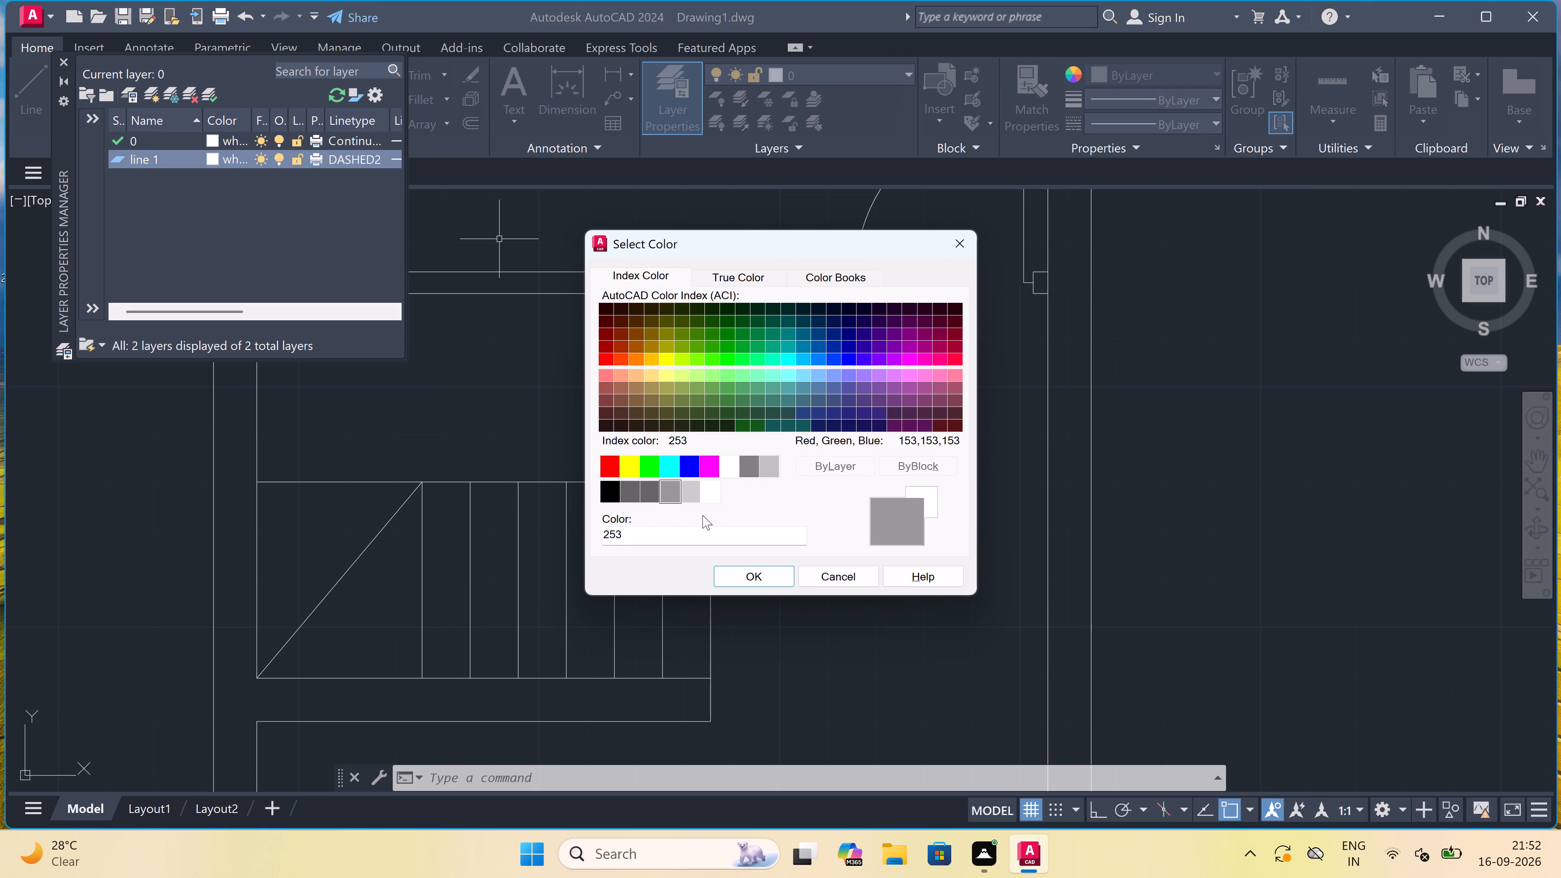
click(754, 576)
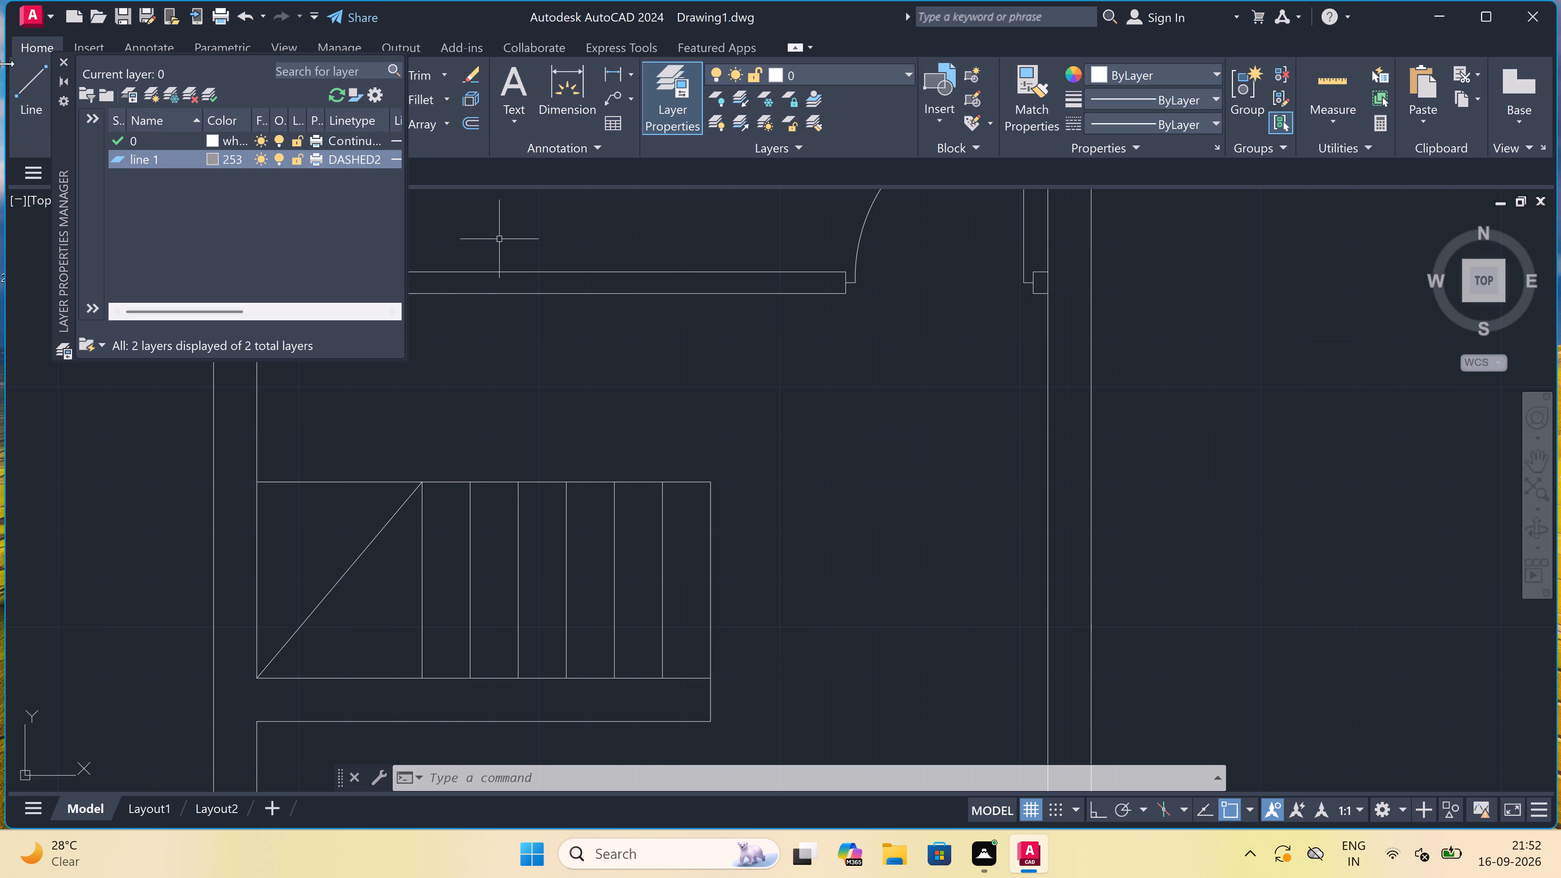
click(62, 55)
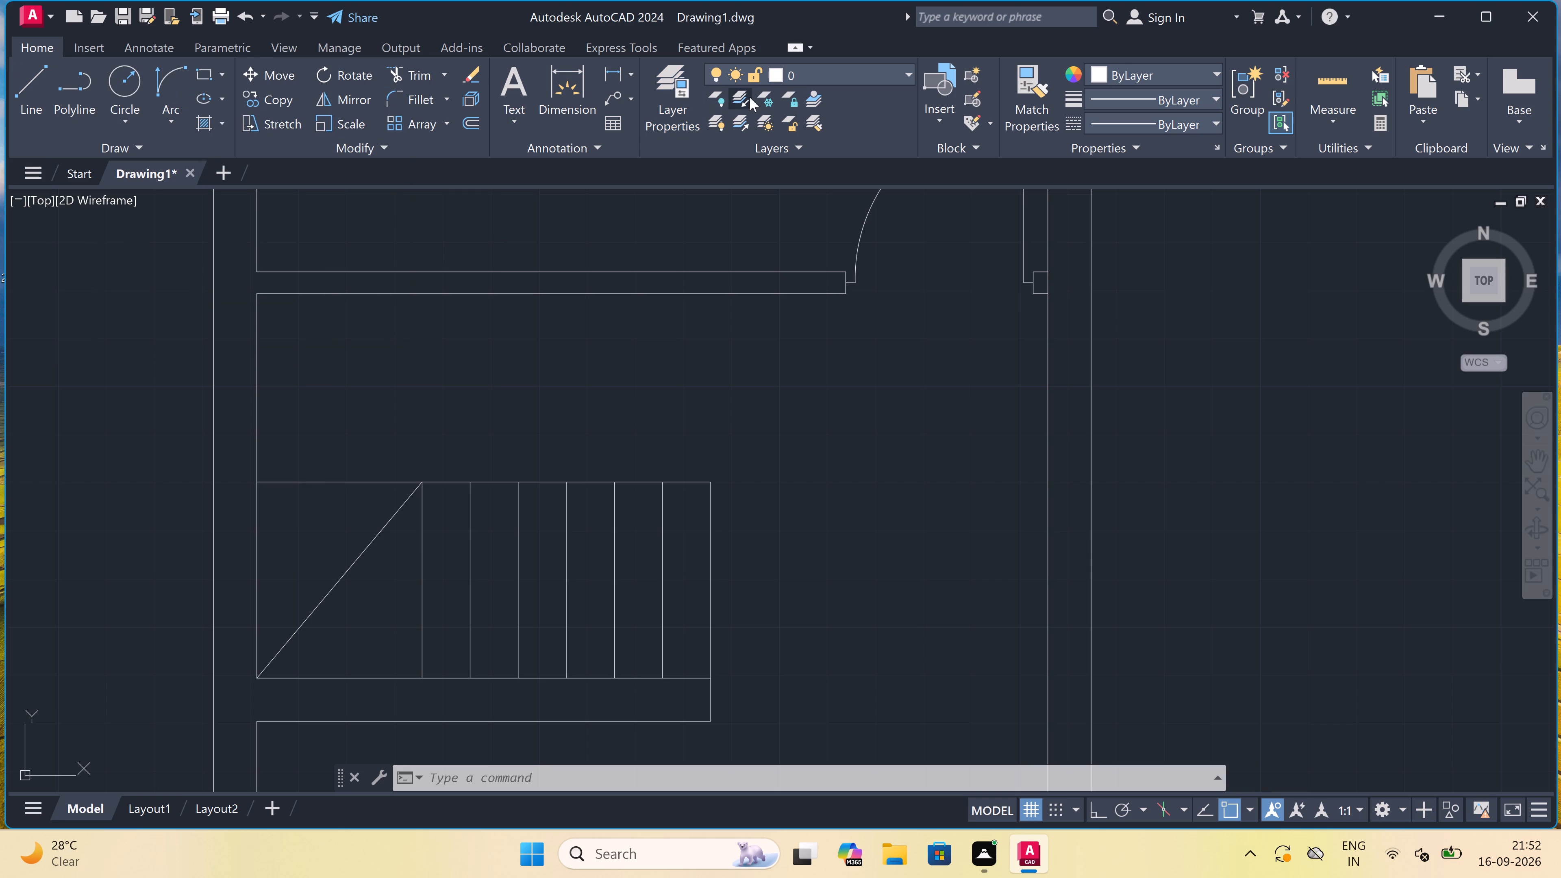
On layer "line 1", draw a vertical dashed line from the landing diagonal's upper end perpendicular to the partition's lower face.
triple_click(844, 73)
click(834, 124)
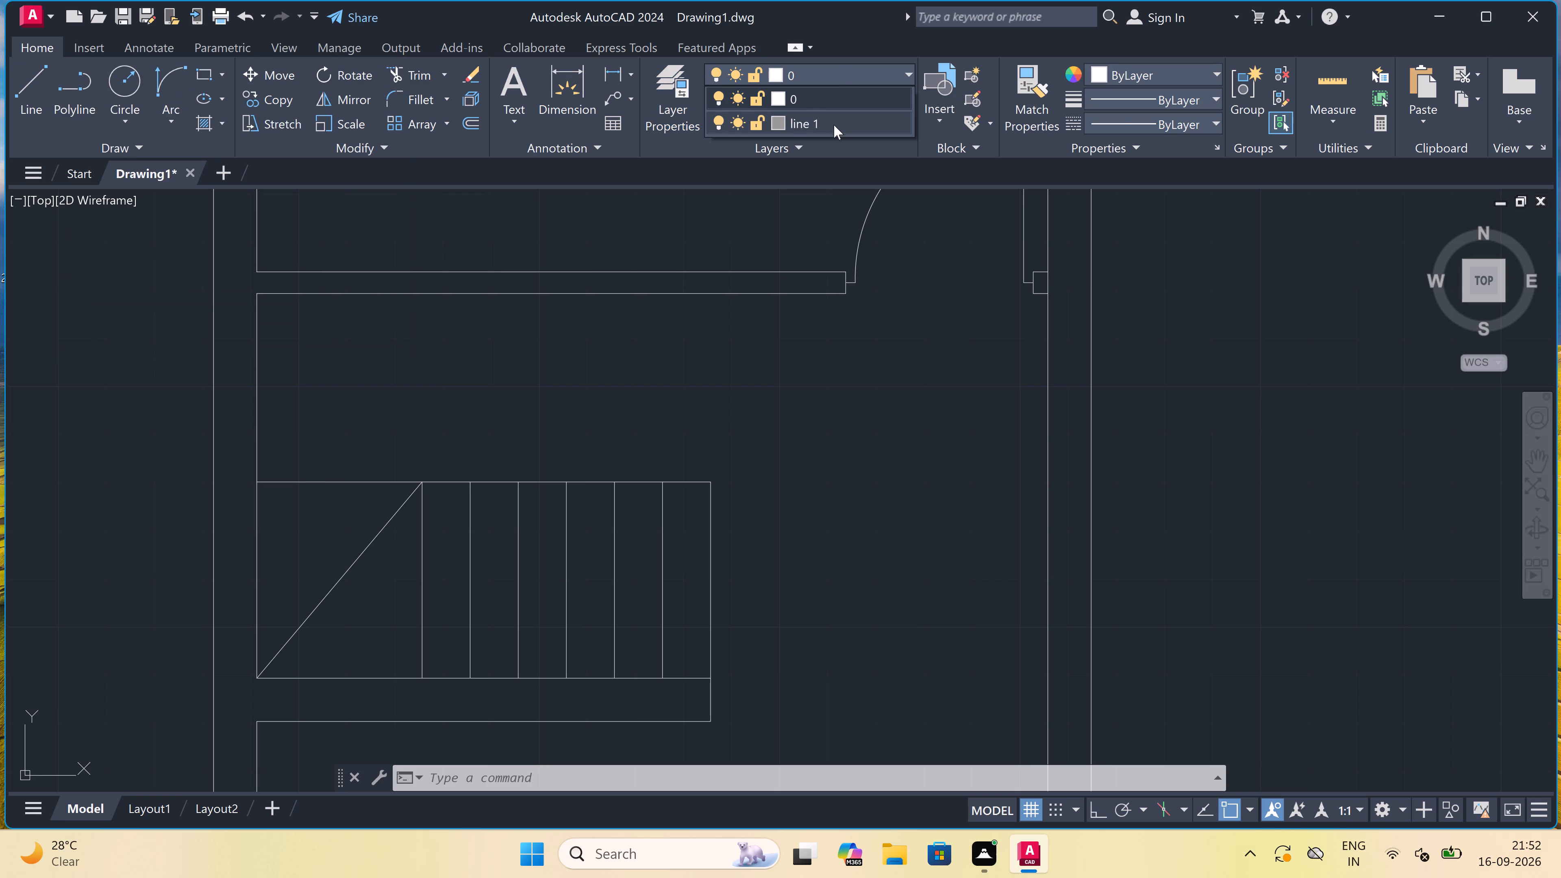
key(l)
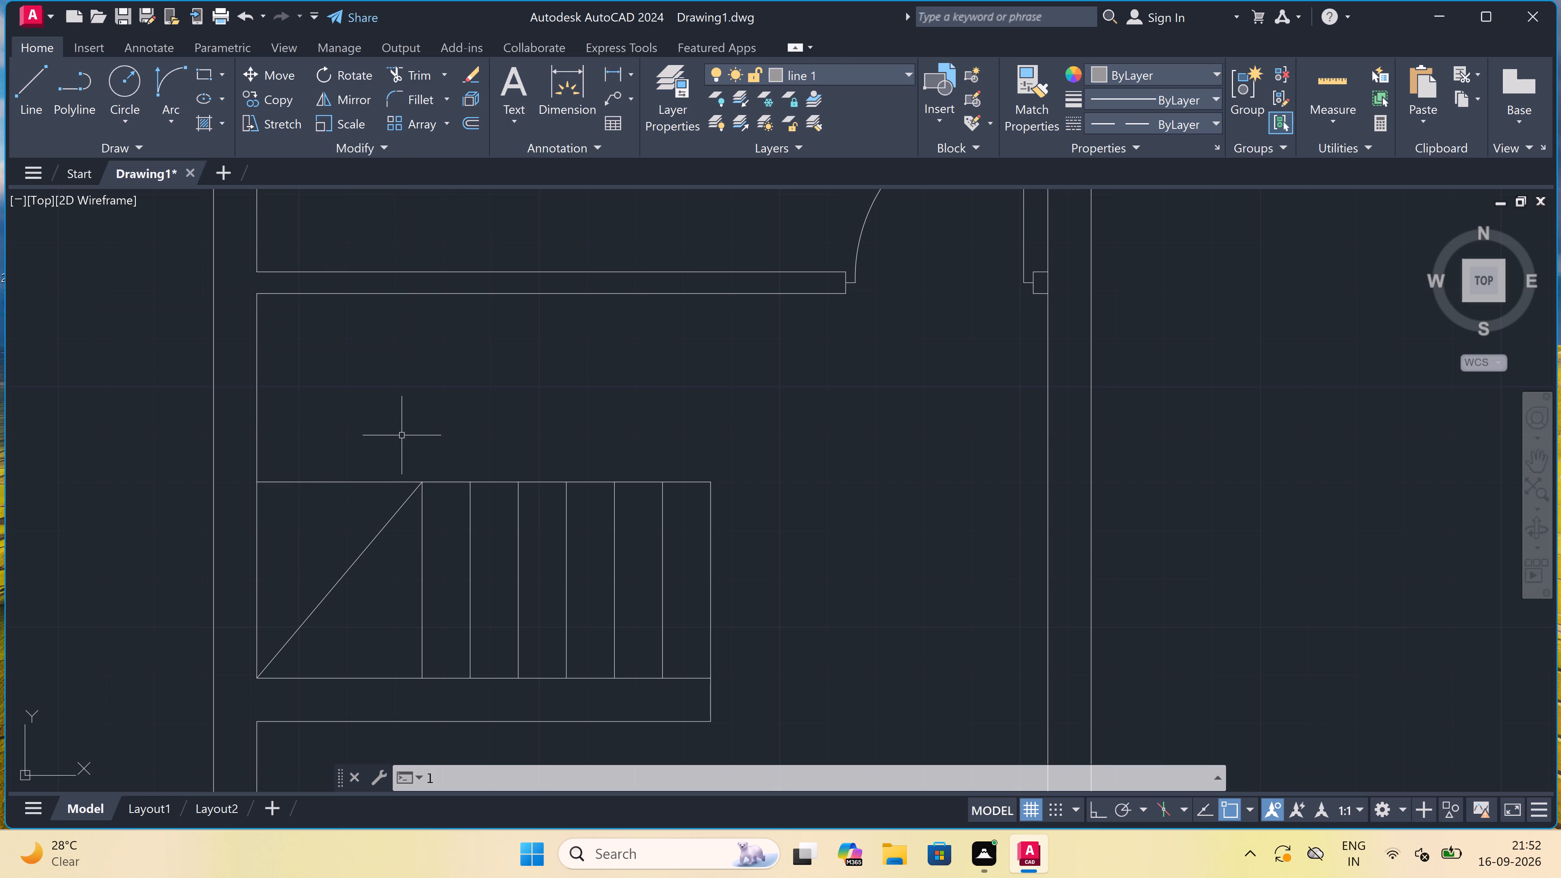
key(space)
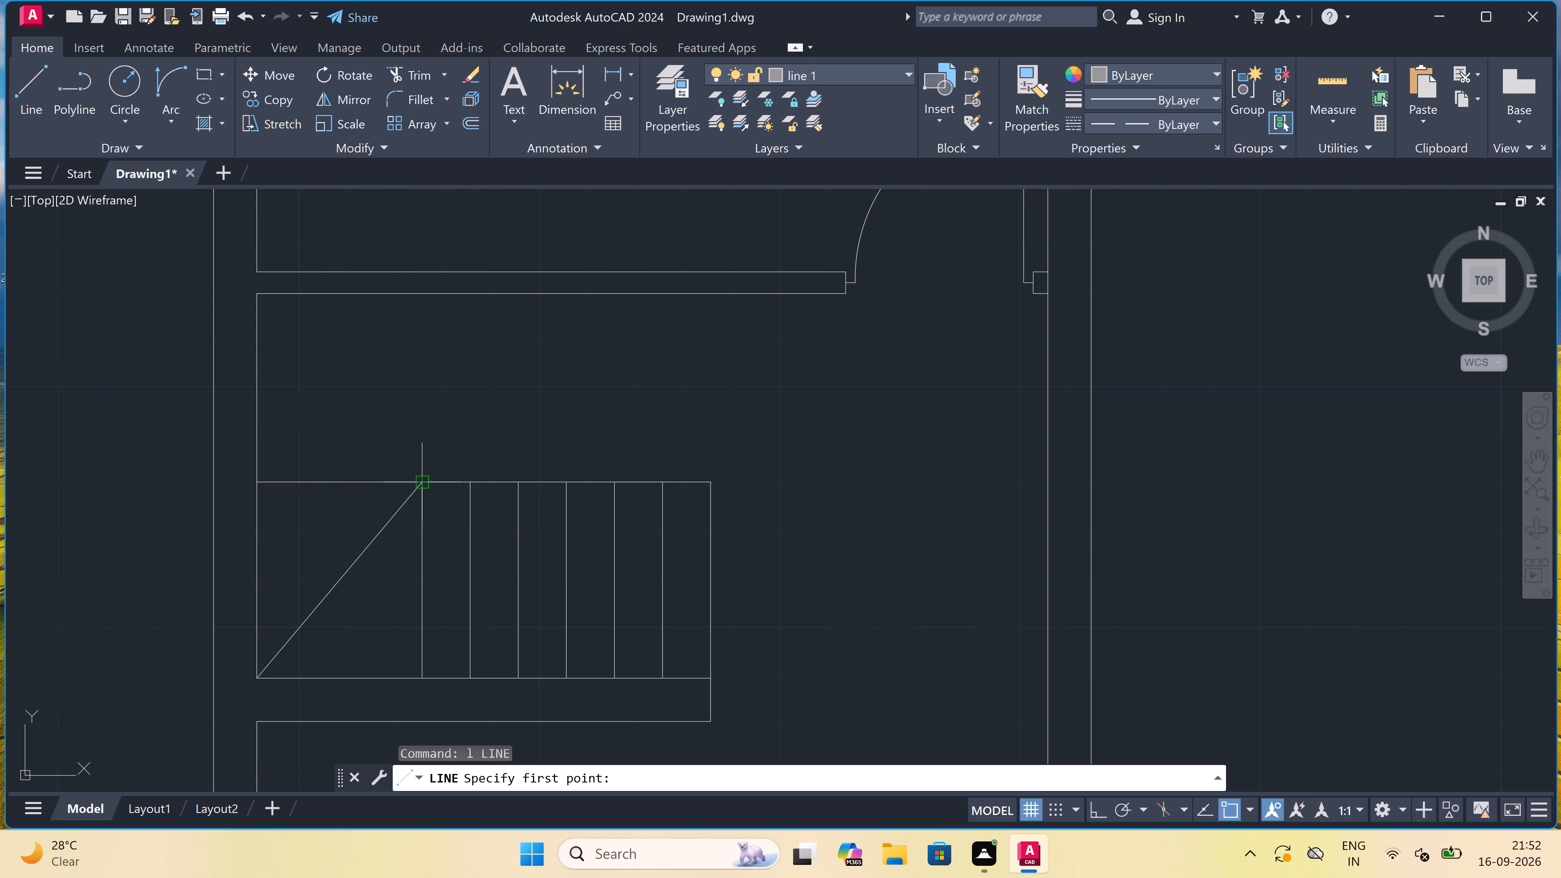
double_click(426, 476)
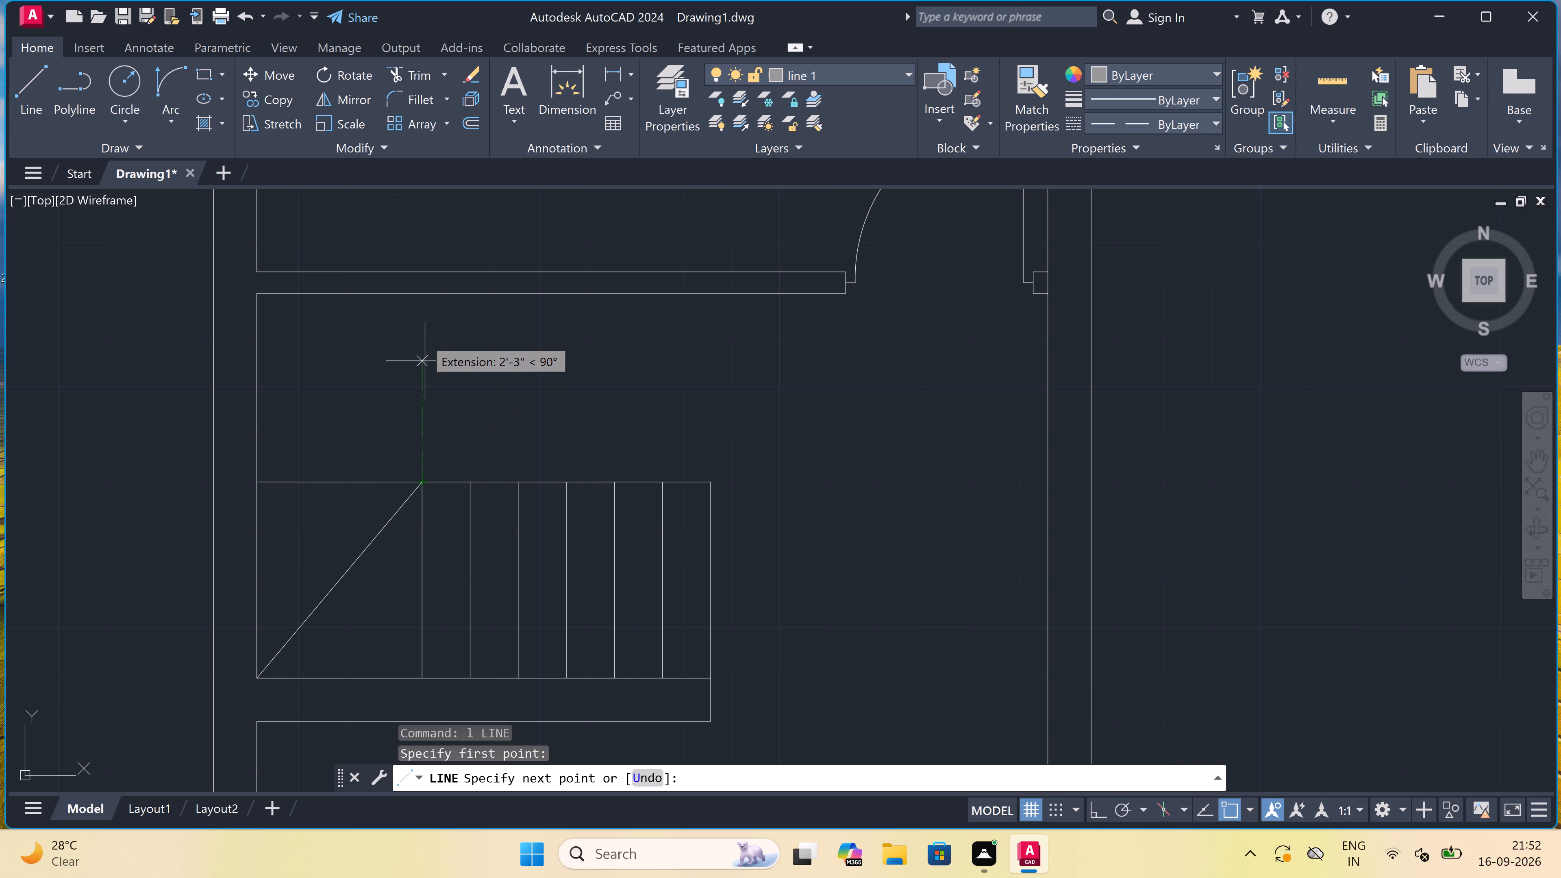
scroll(421, 313, up, 2)
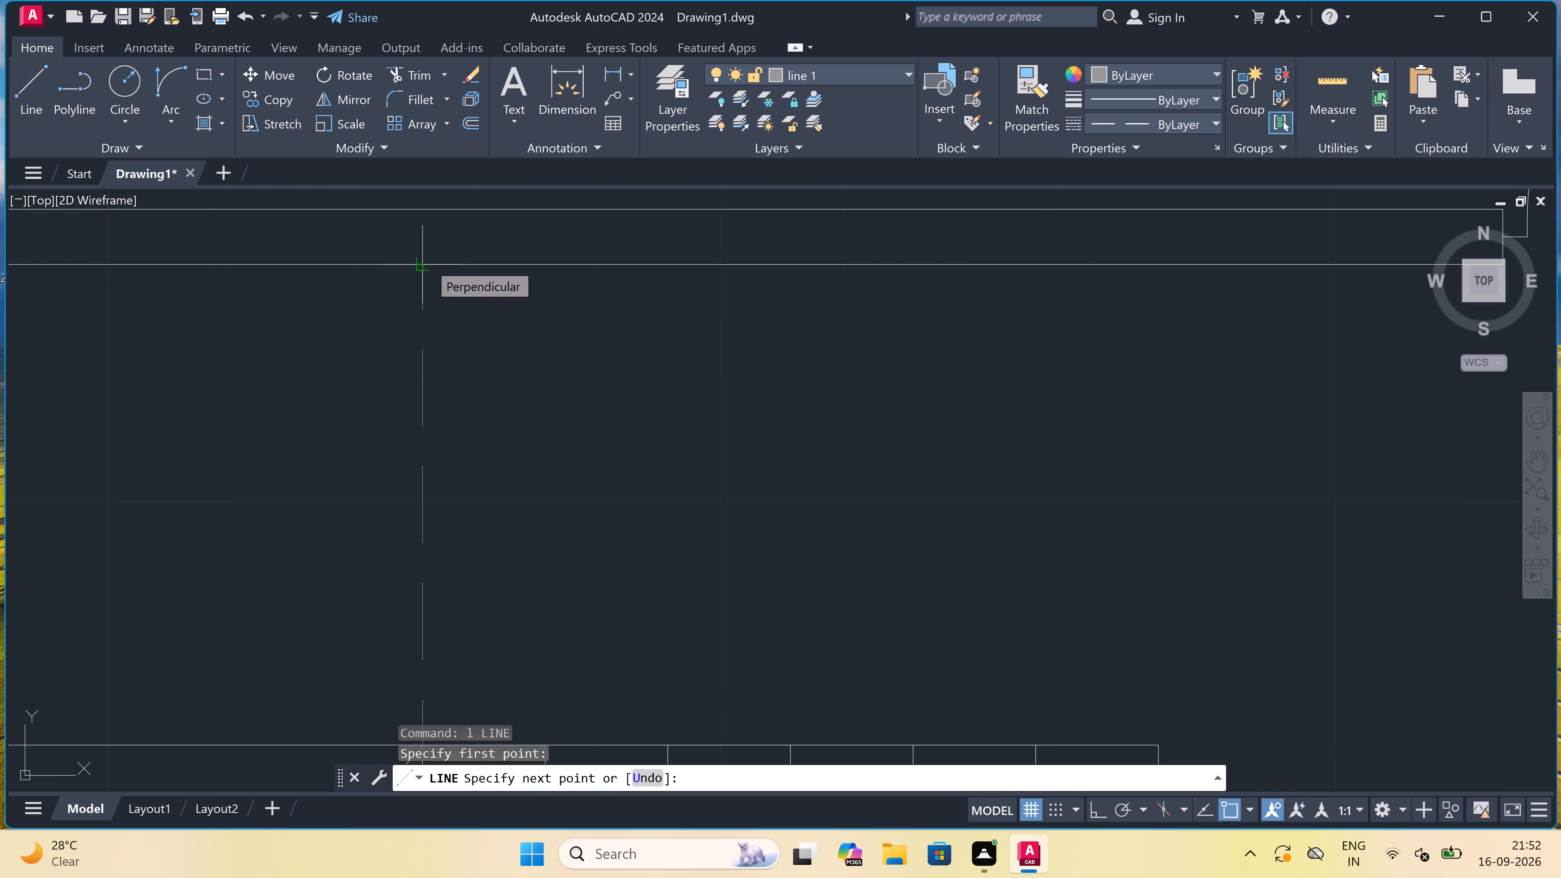
key(F8)
scroll(428, 263, down, 2)
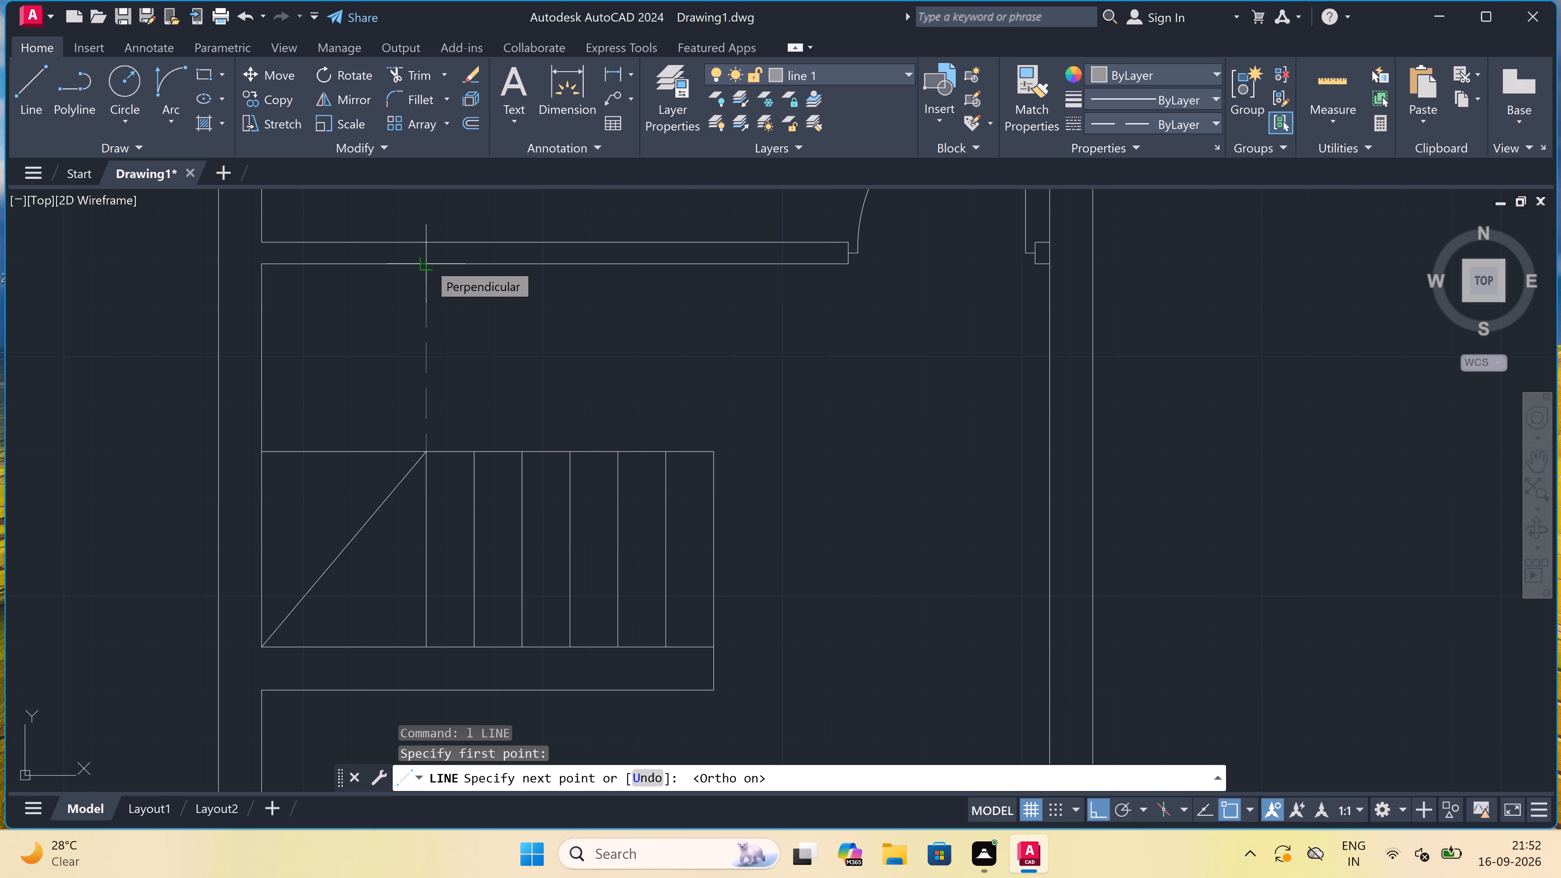
double_click(428, 261)
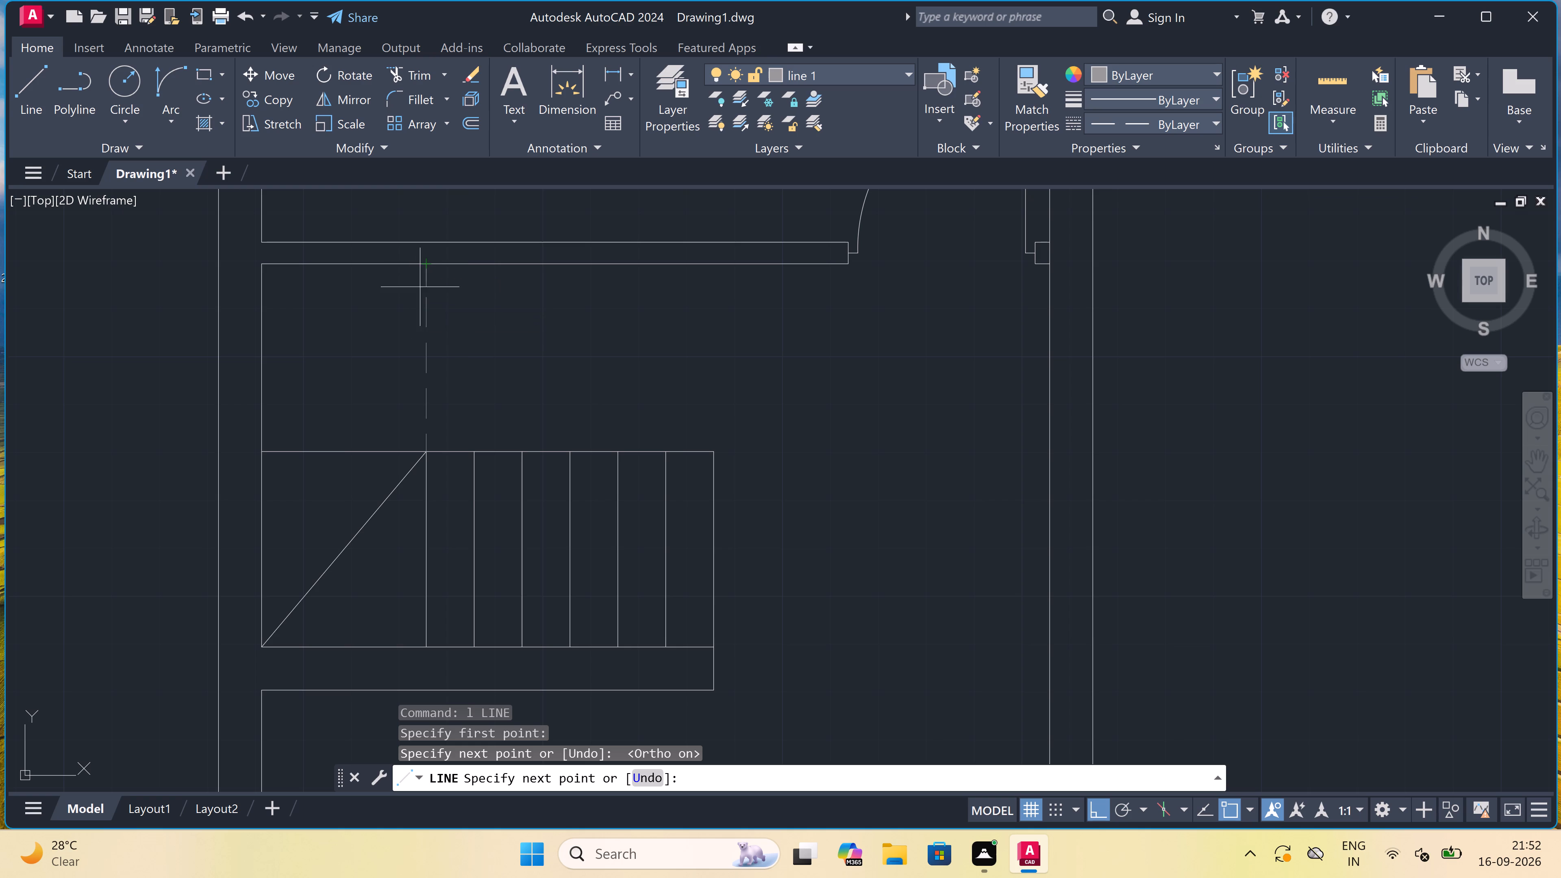
Draw a dashed diagonal on layer "line 1" from the landing diagonal's upper end to the corner where the outer wall's inner face meets the partition.
click(424, 452)
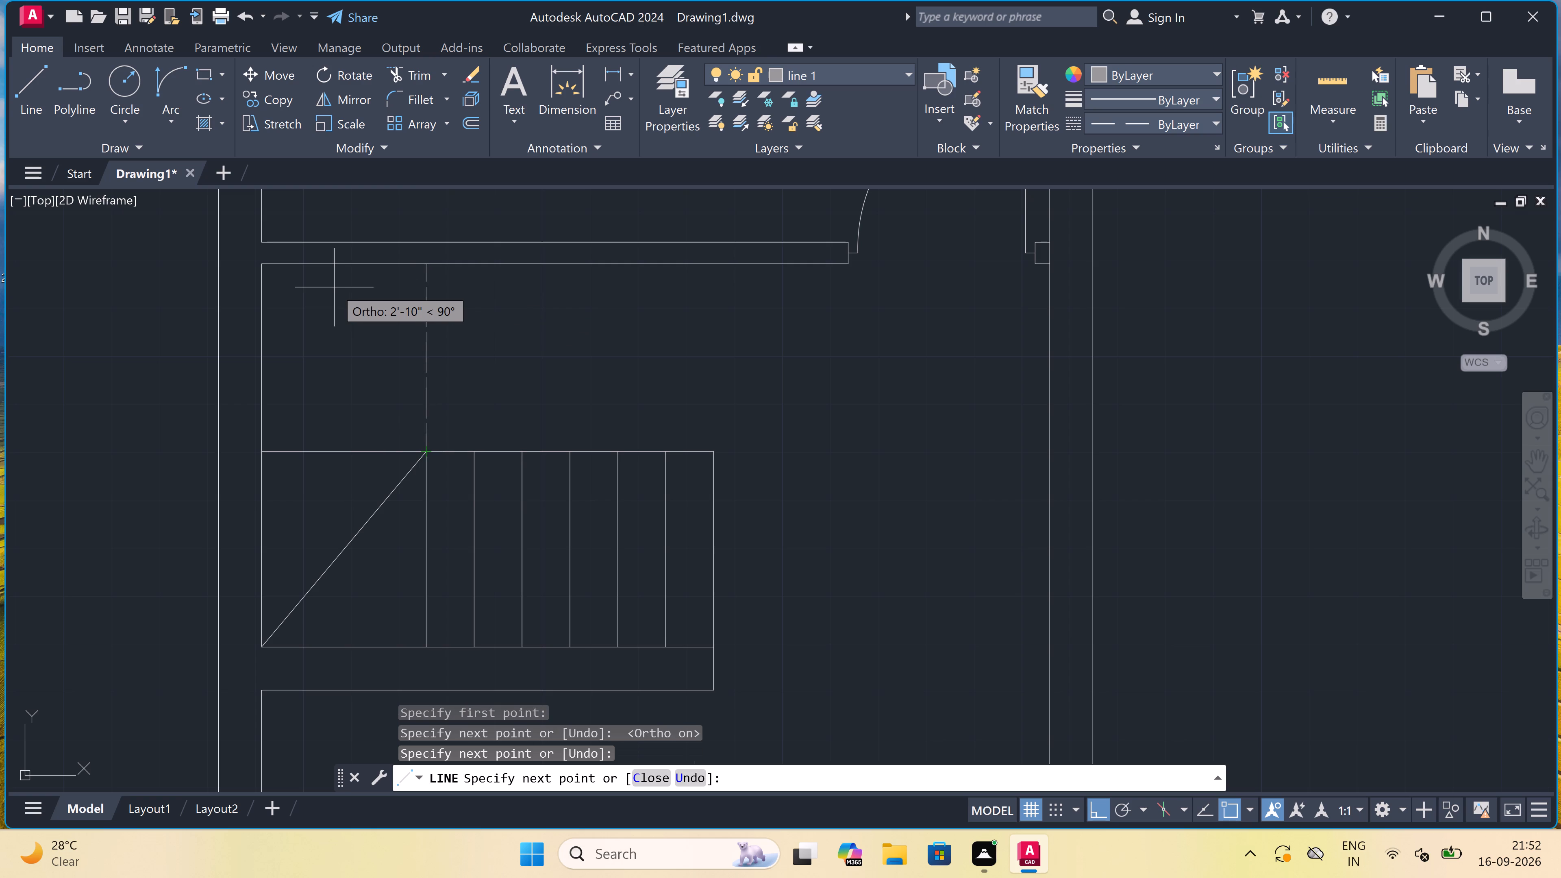
key(F8)
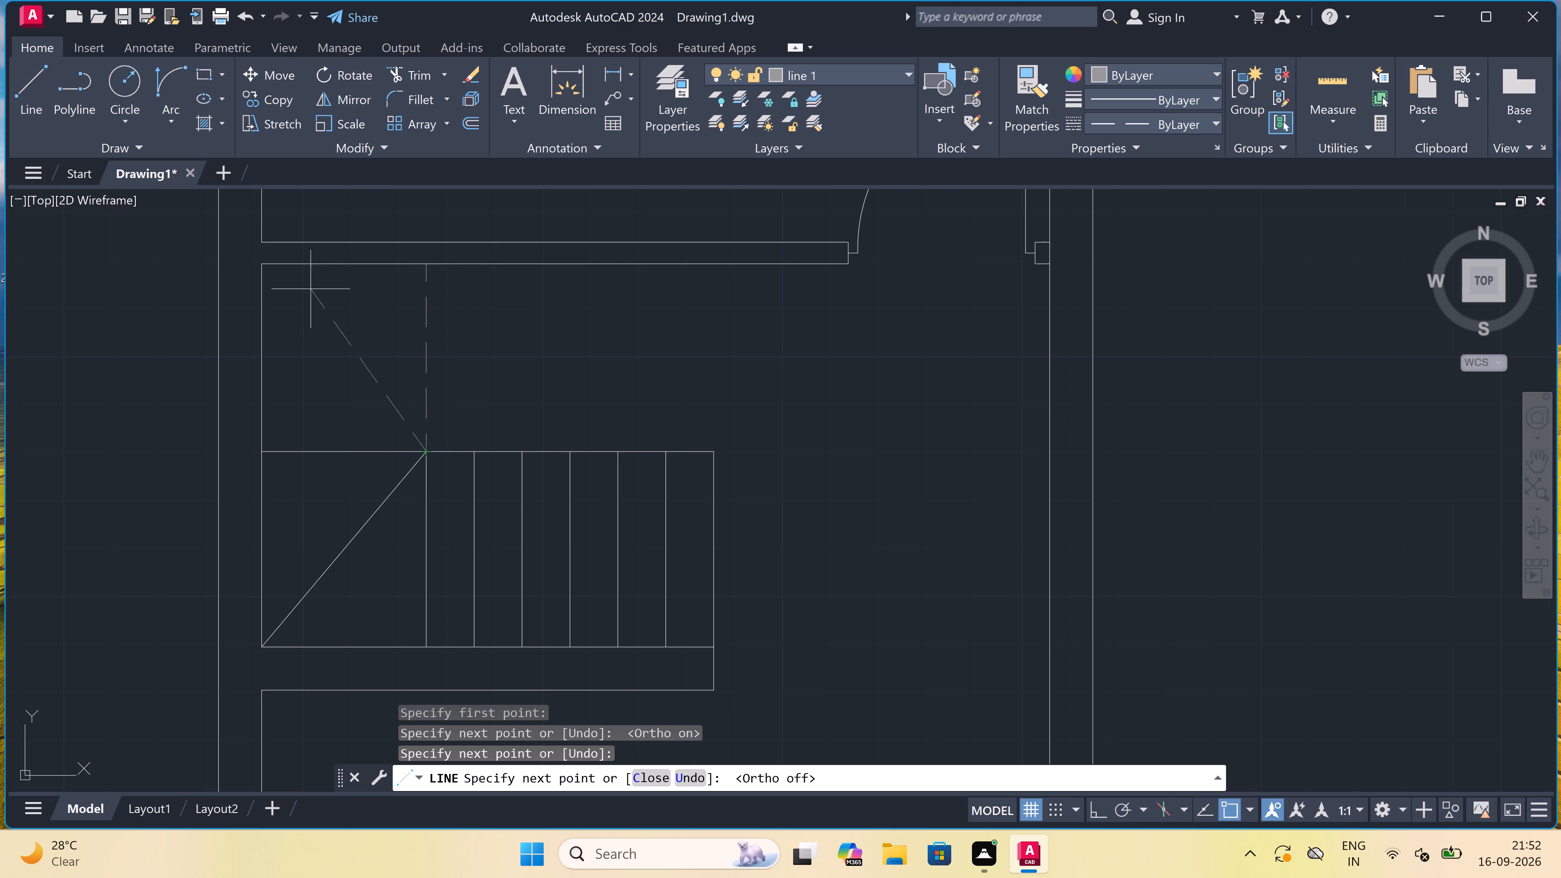
click(266, 269)
key(Escape)
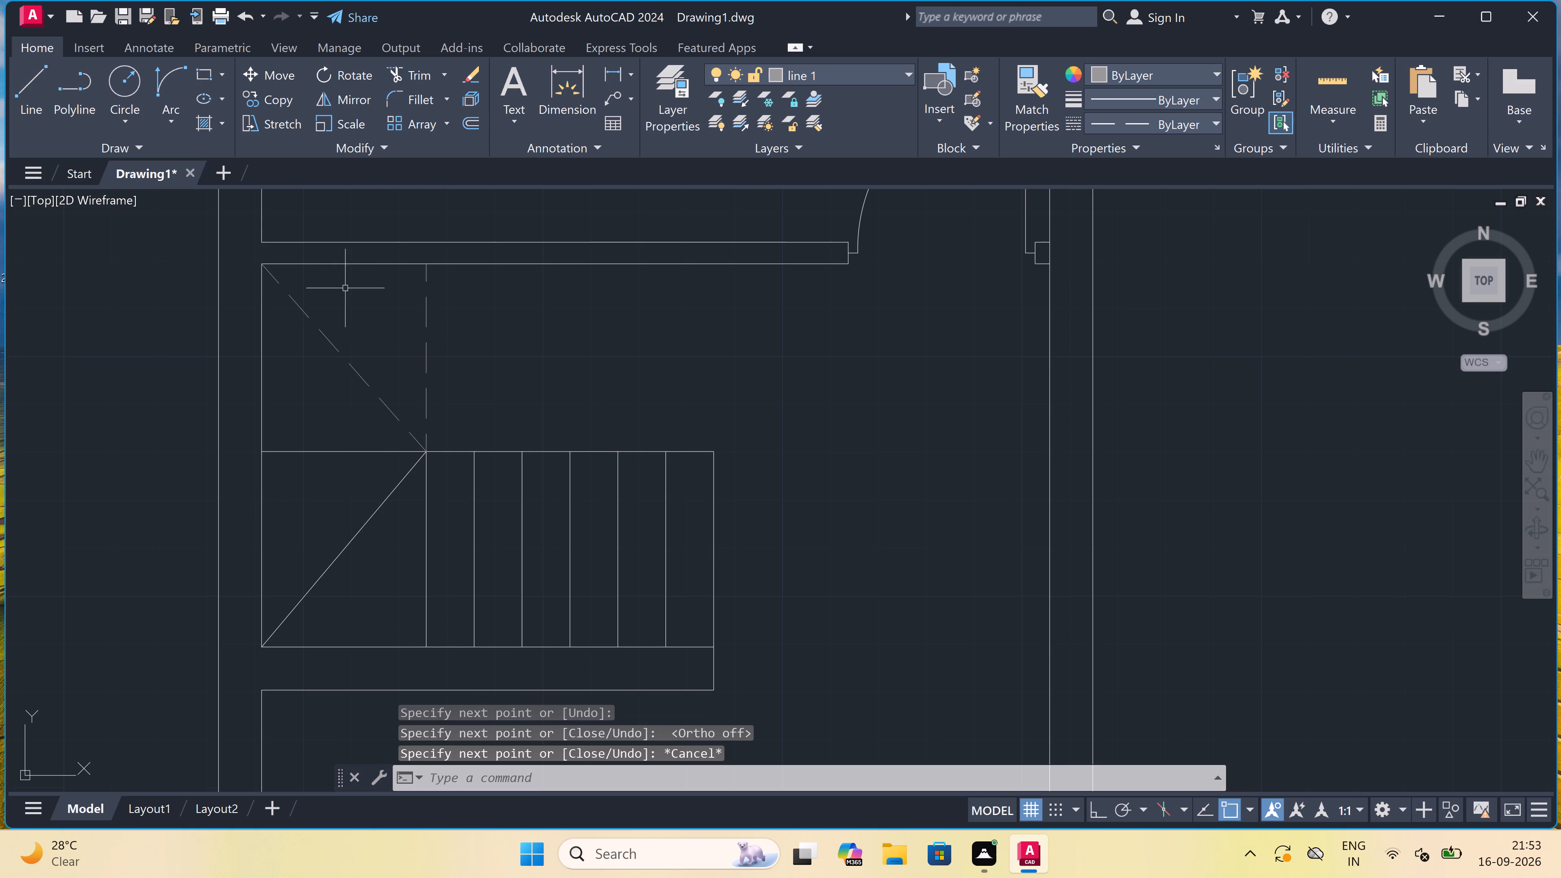
Offset the vertical dashed line 10" toward the stair's open end to add the first dashed tread line.
key(o)
key(space)
click(426, 324)
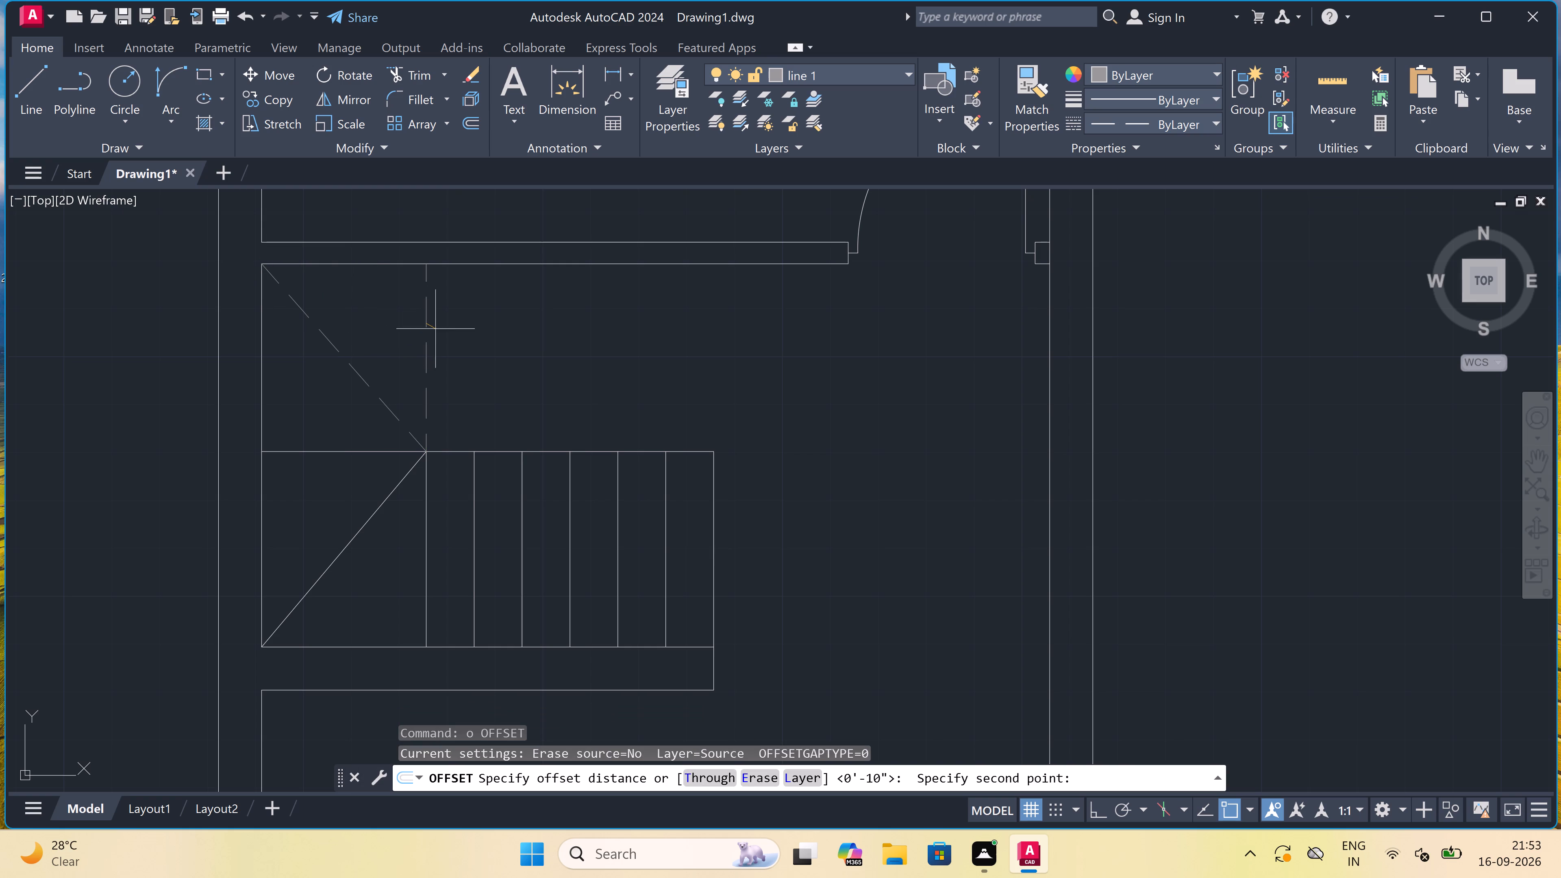
key(F8)
text(10")
key(space)
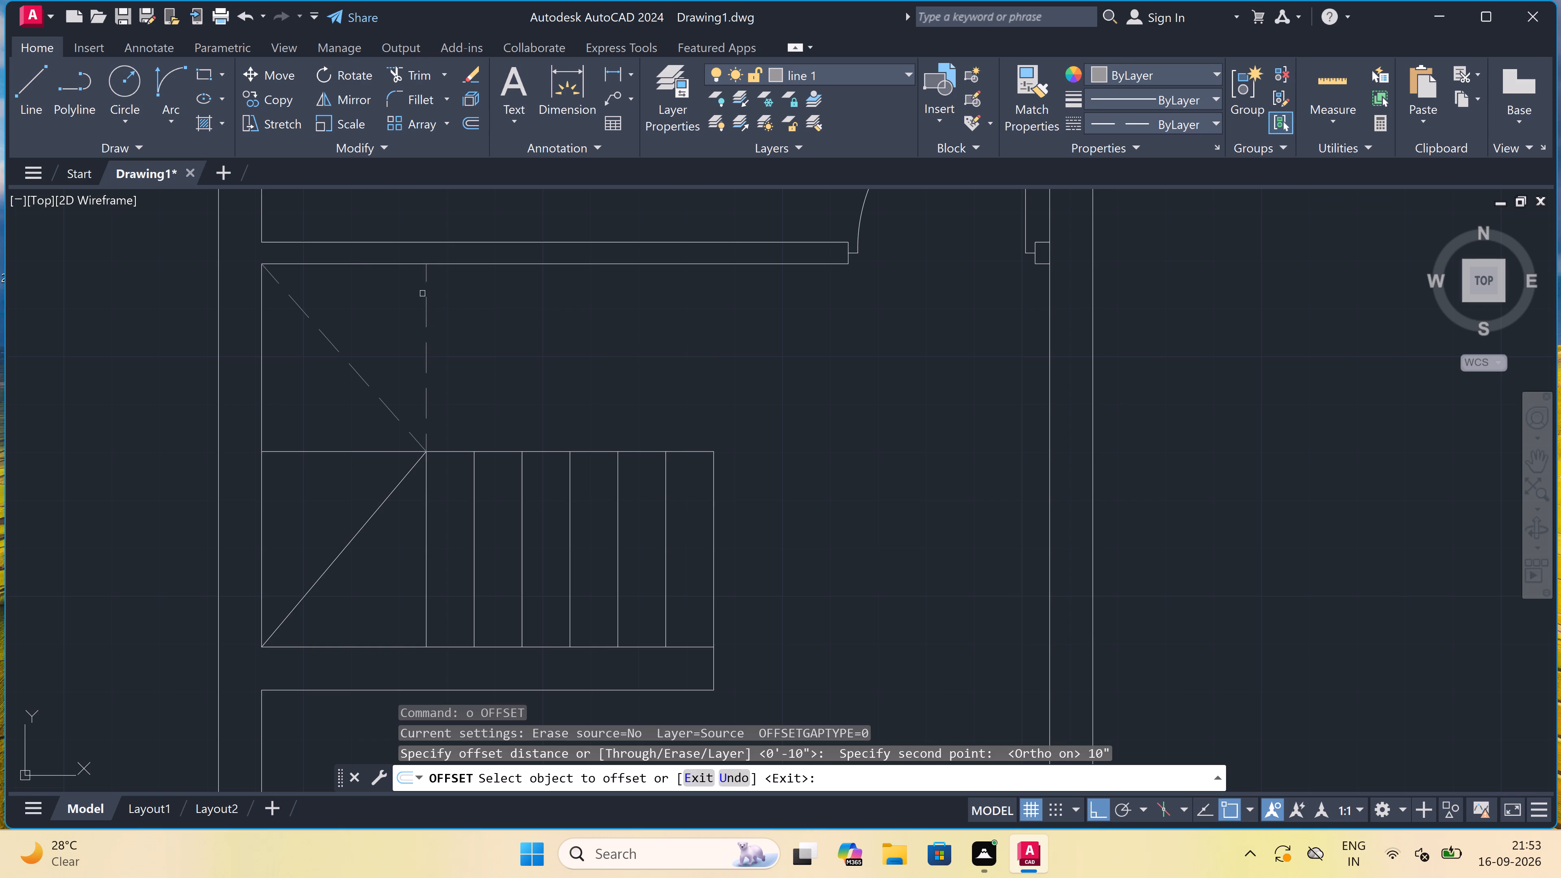
click(425, 309)
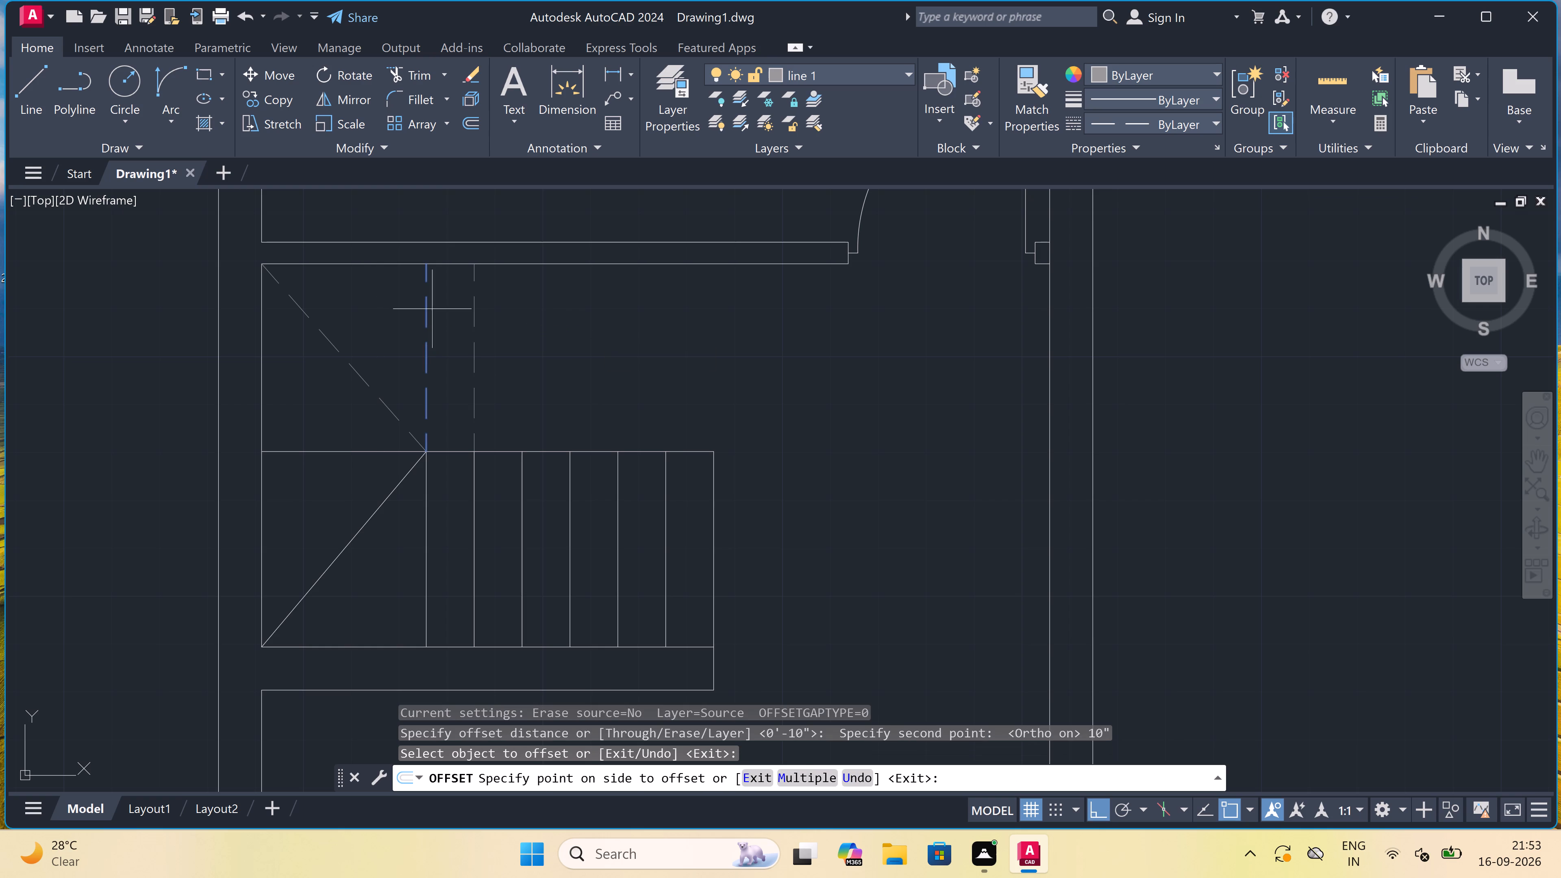
click(799, 768)
click(497, 315)
click(516, 322)
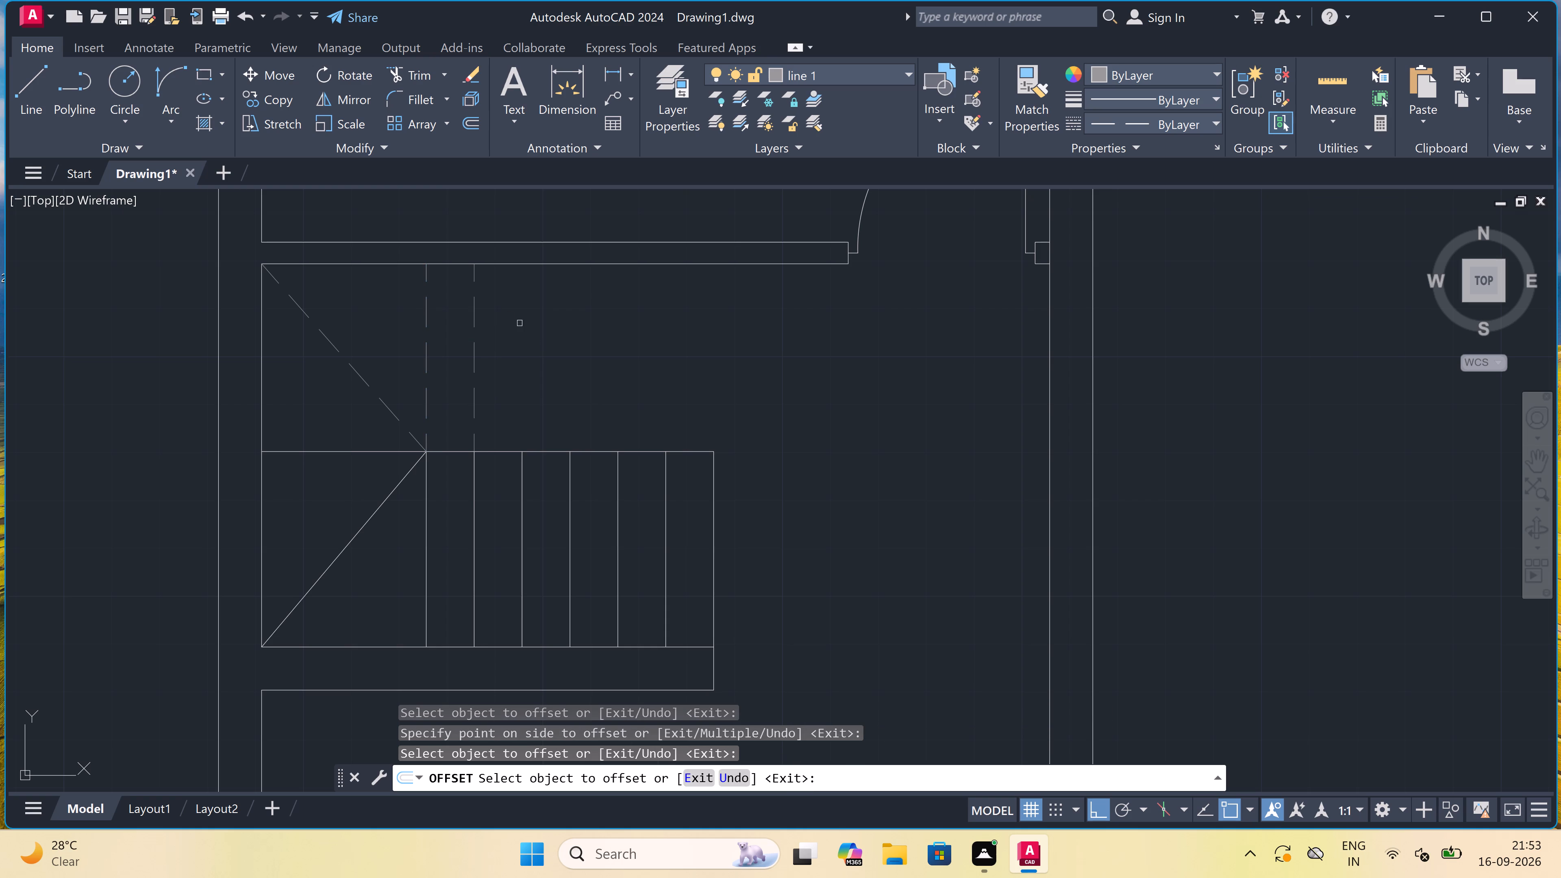
Offset the new dashed tread line repeatedly at 10" to add five more tread lines up to the stair's end edge.
click(476, 348)
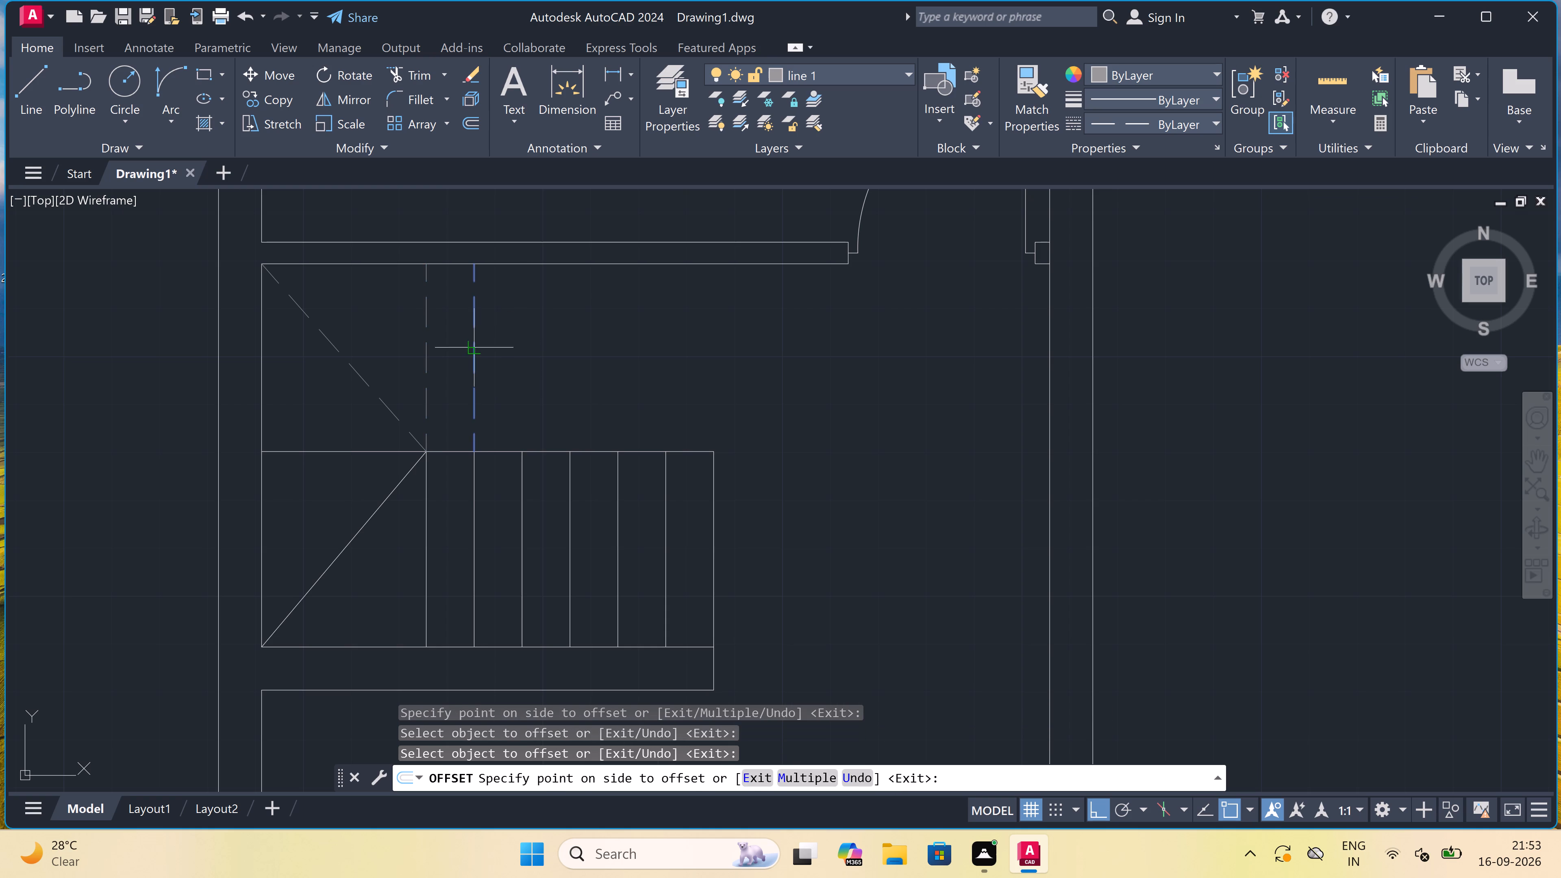
click(788, 771)
click(585, 356)
click(588, 352)
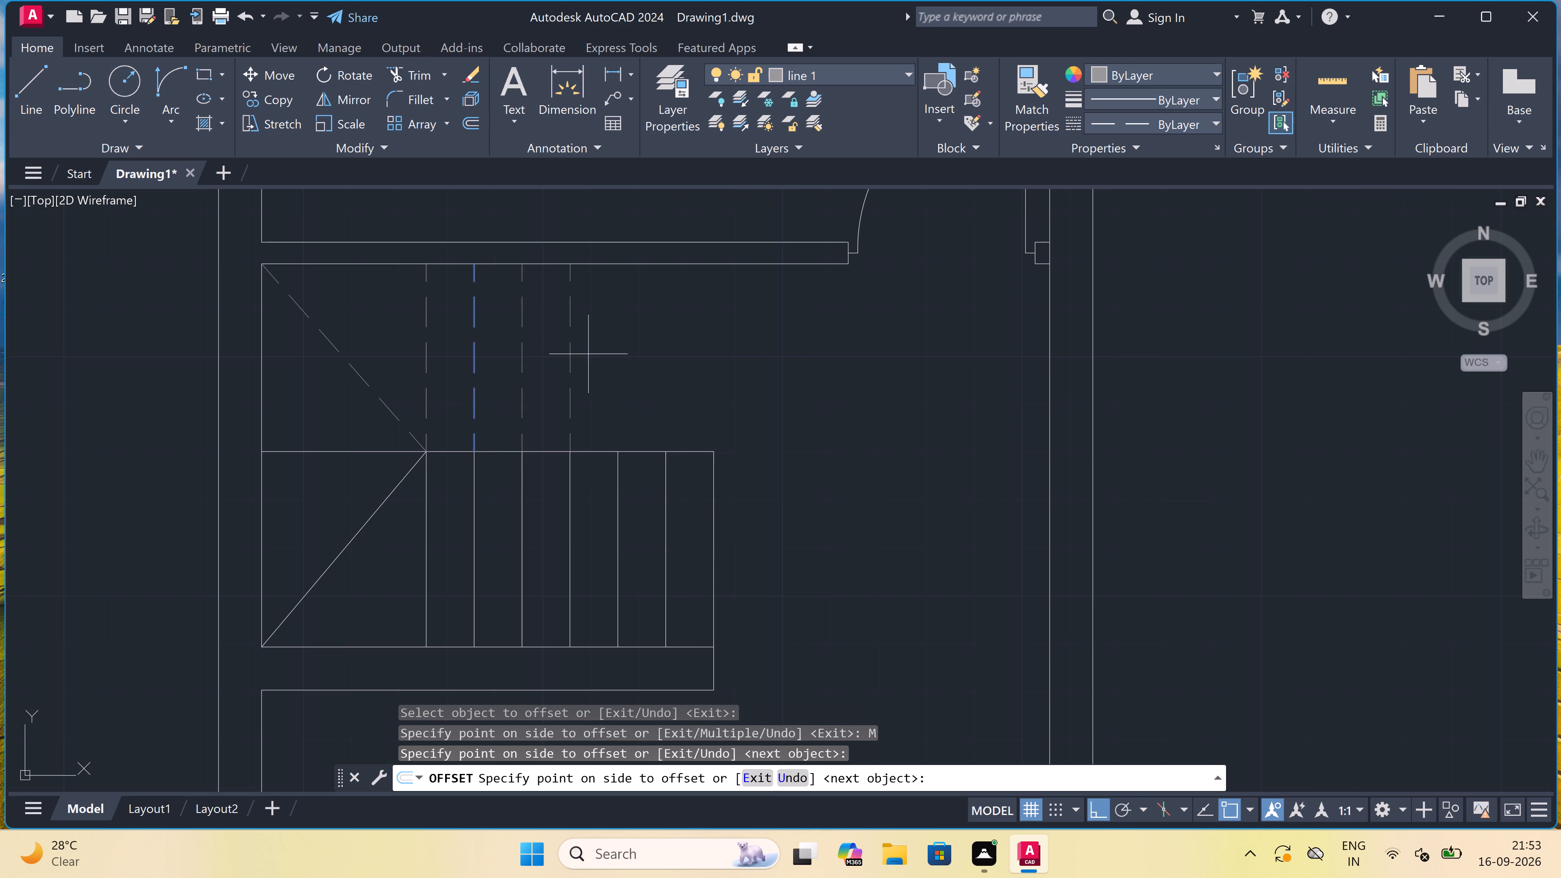
click(621, 350)
click(707, 341)
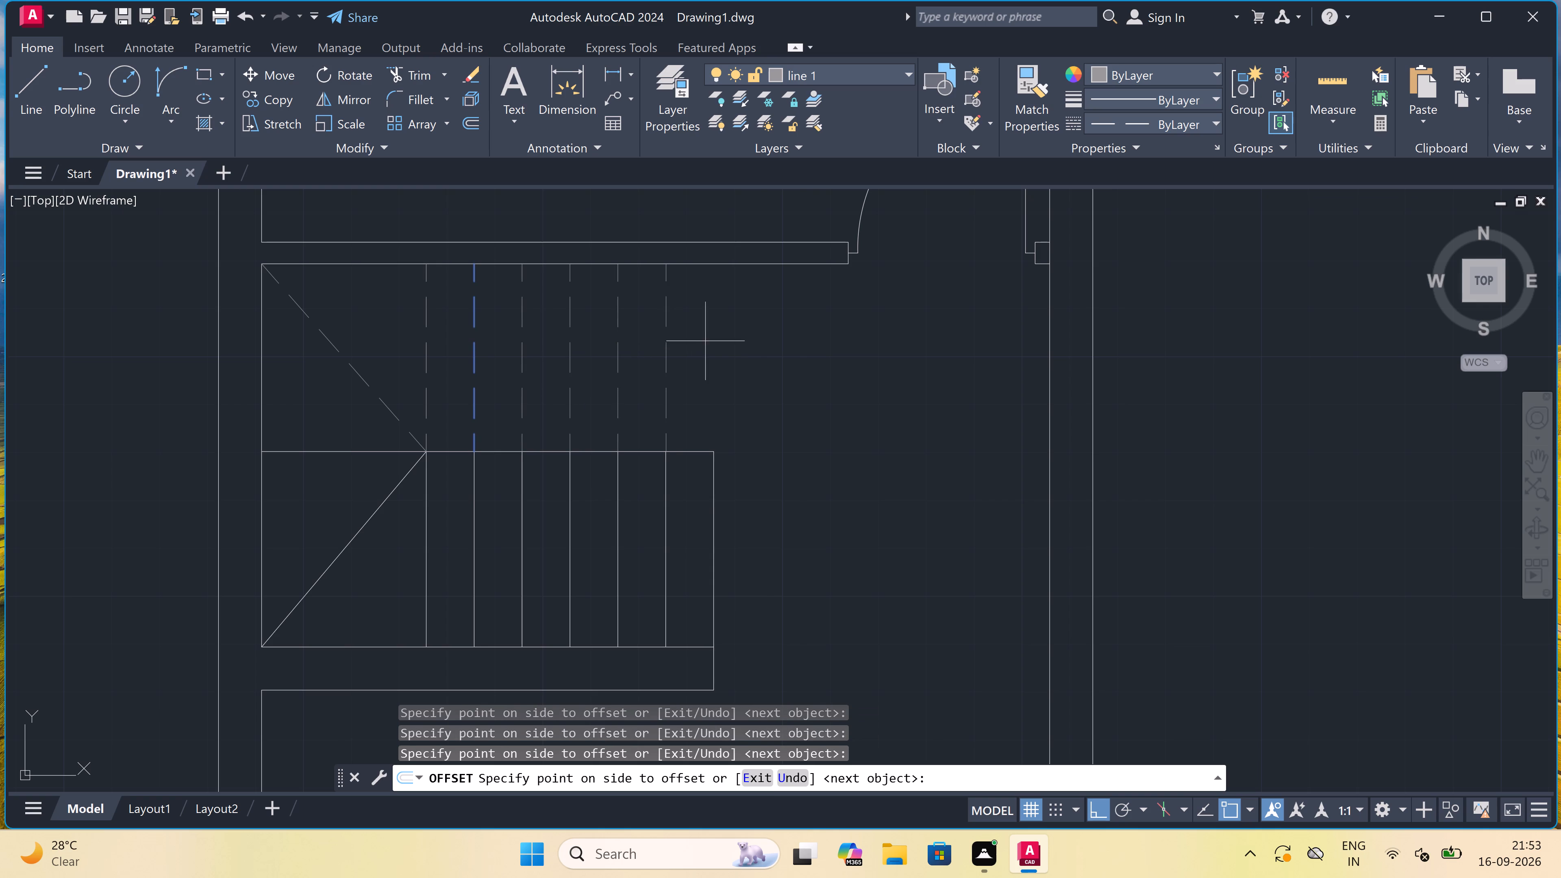
click(776, 342)
key(Escape)
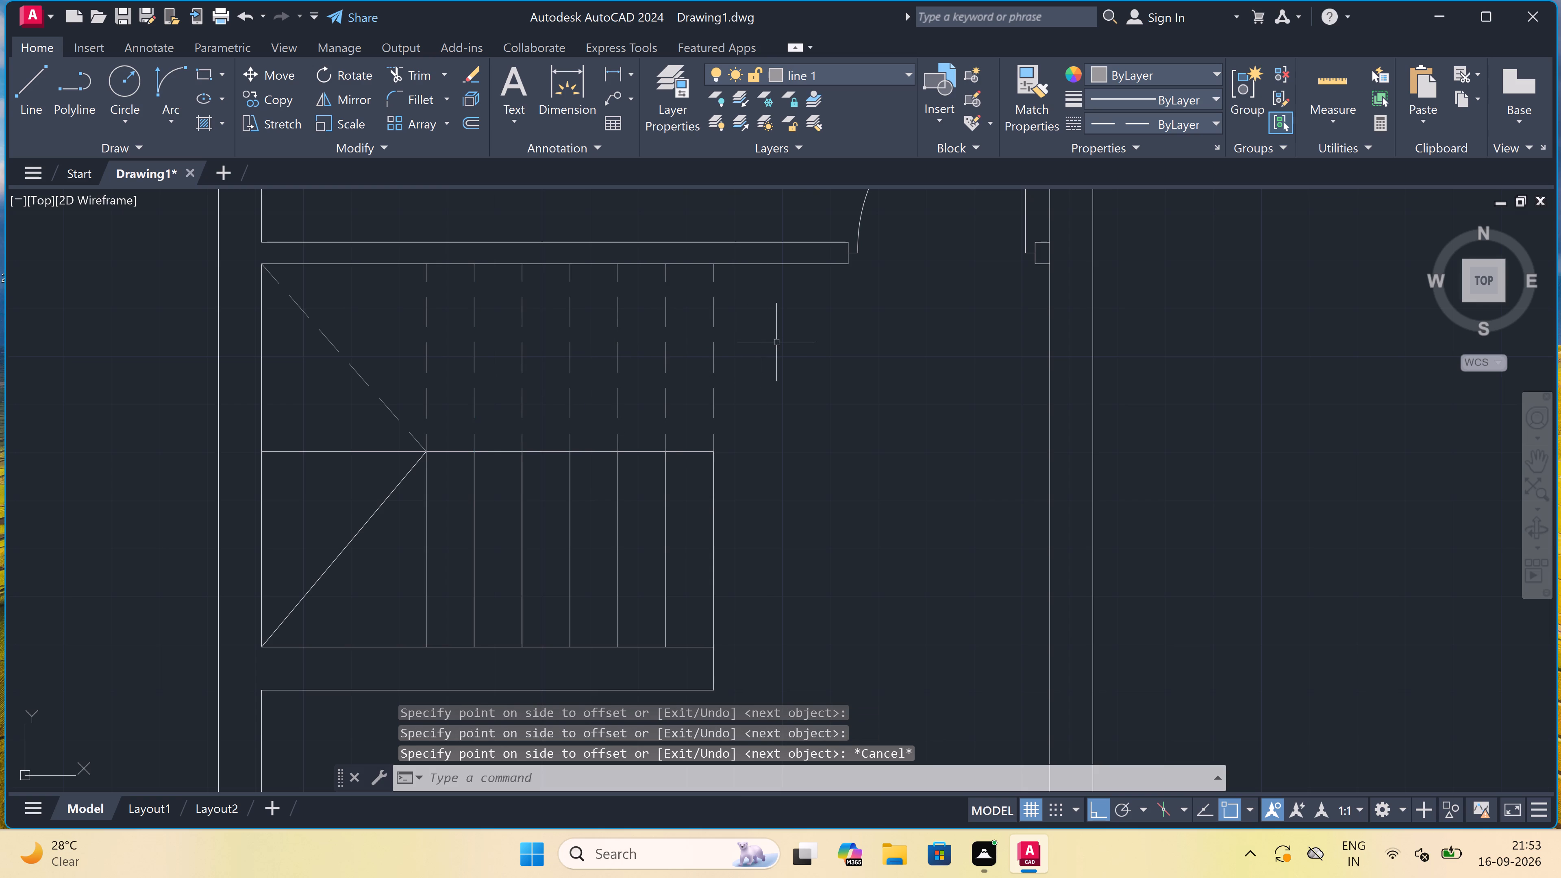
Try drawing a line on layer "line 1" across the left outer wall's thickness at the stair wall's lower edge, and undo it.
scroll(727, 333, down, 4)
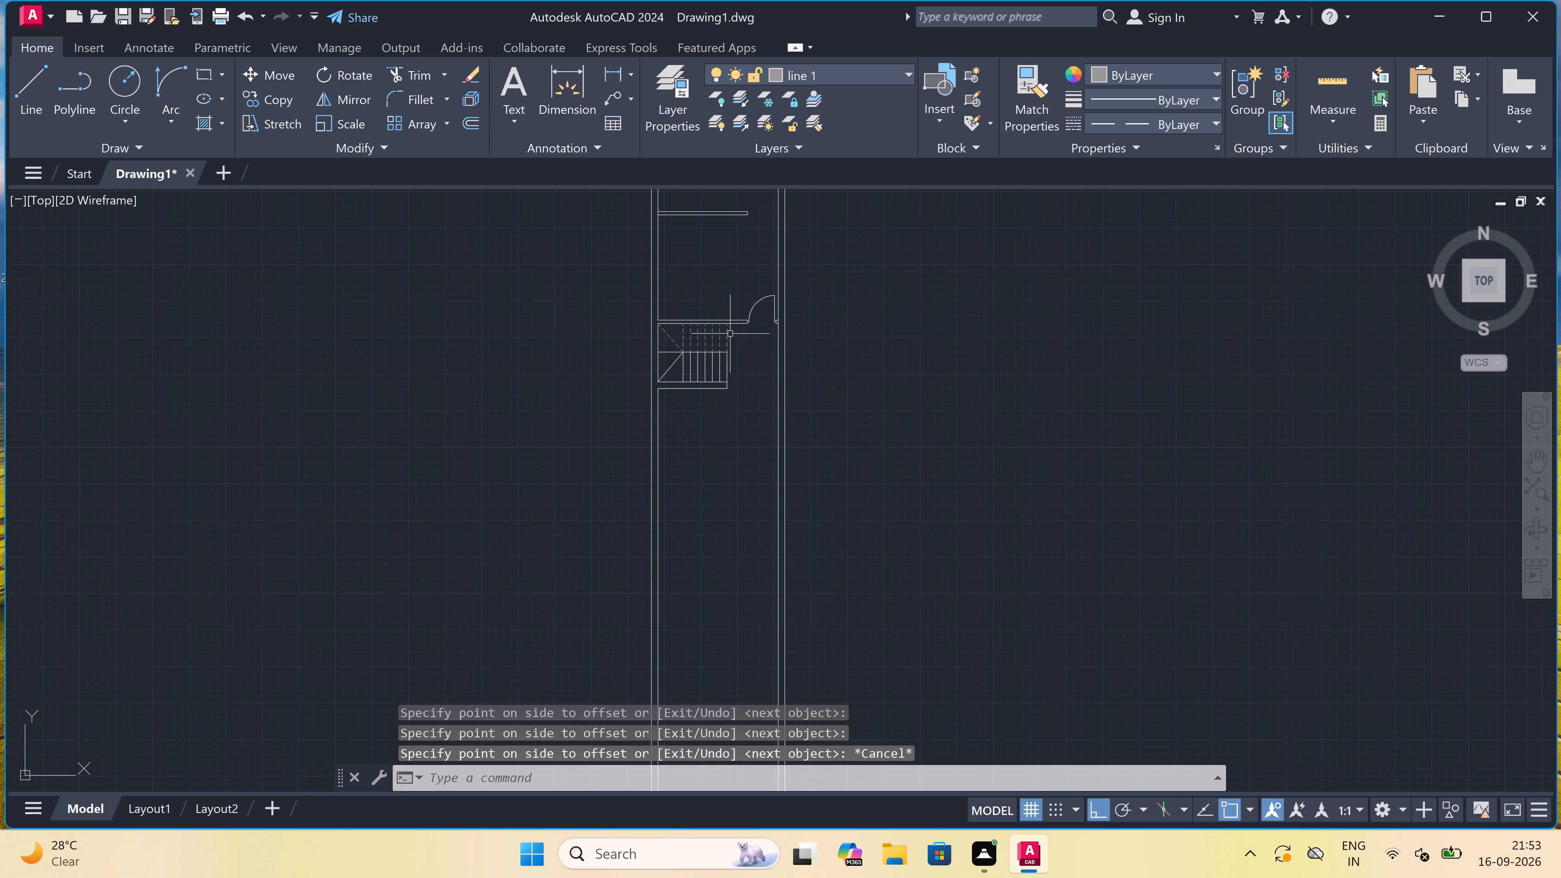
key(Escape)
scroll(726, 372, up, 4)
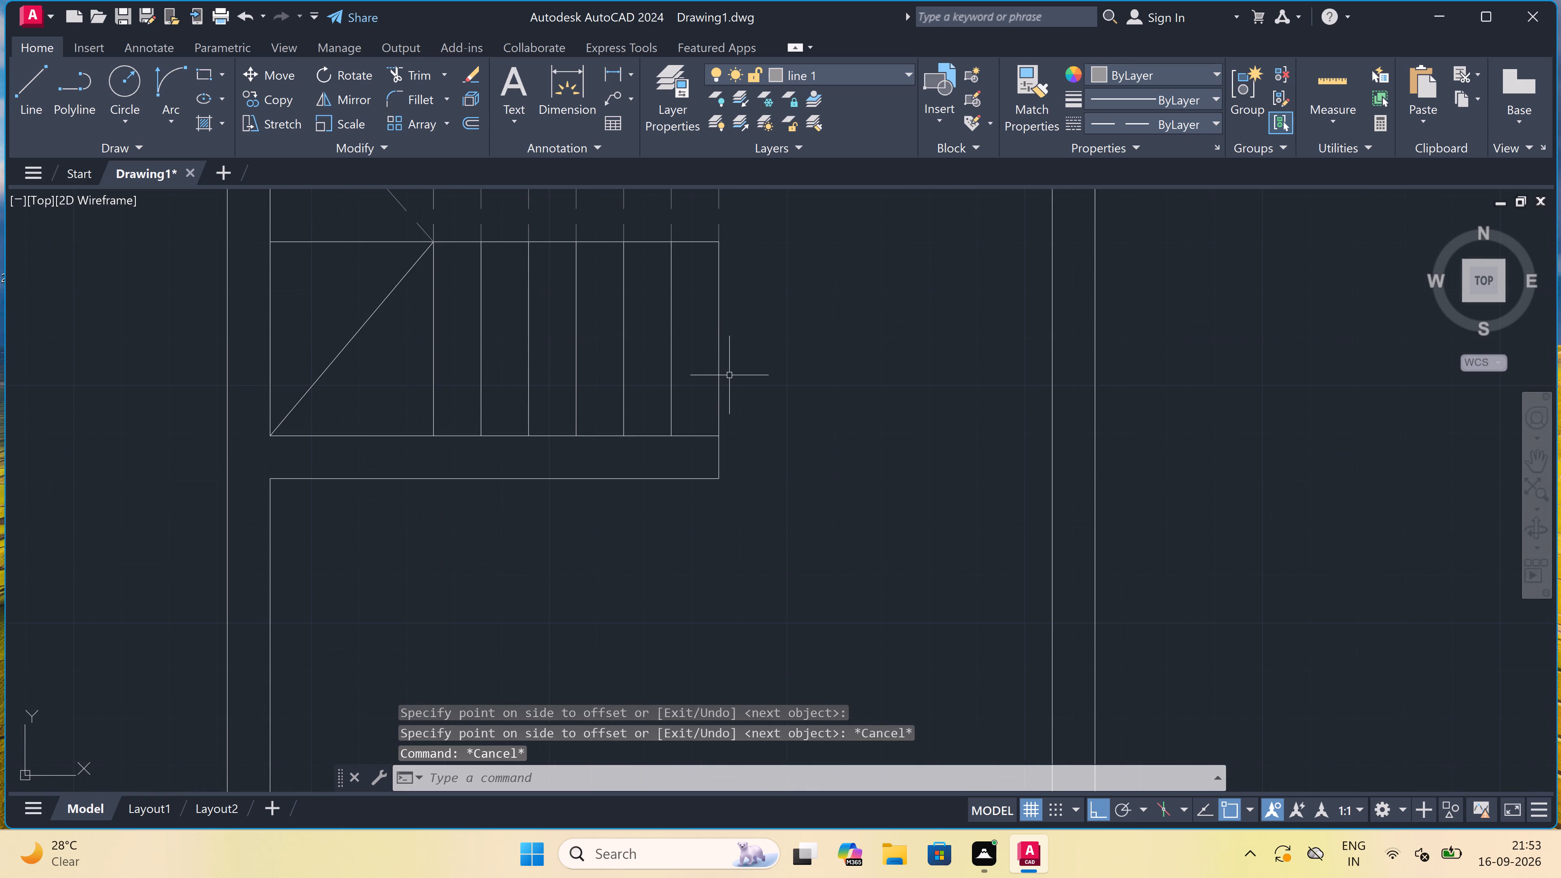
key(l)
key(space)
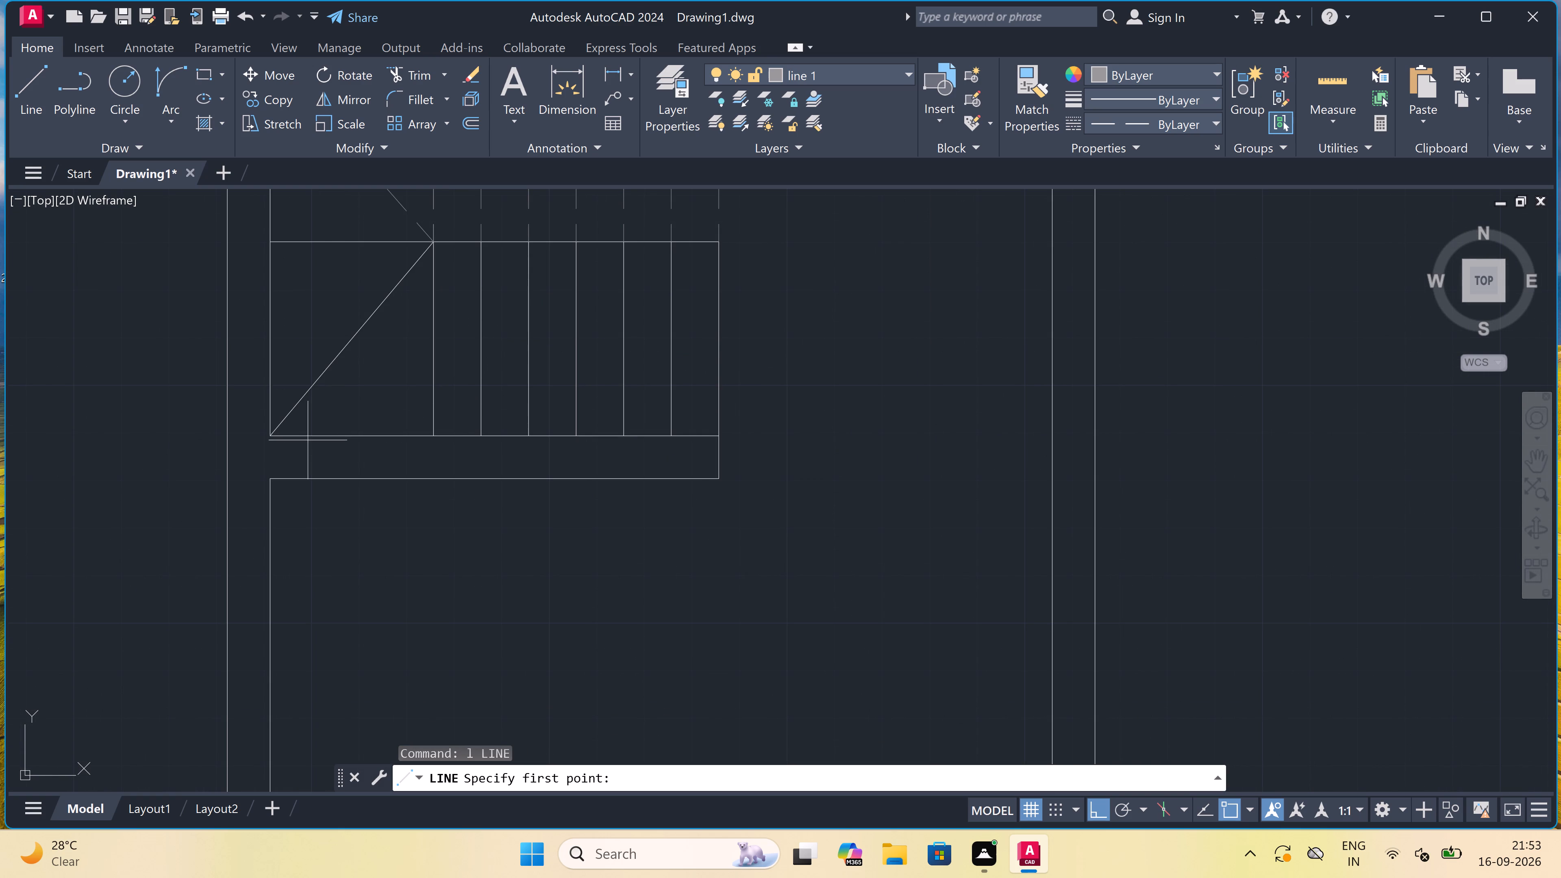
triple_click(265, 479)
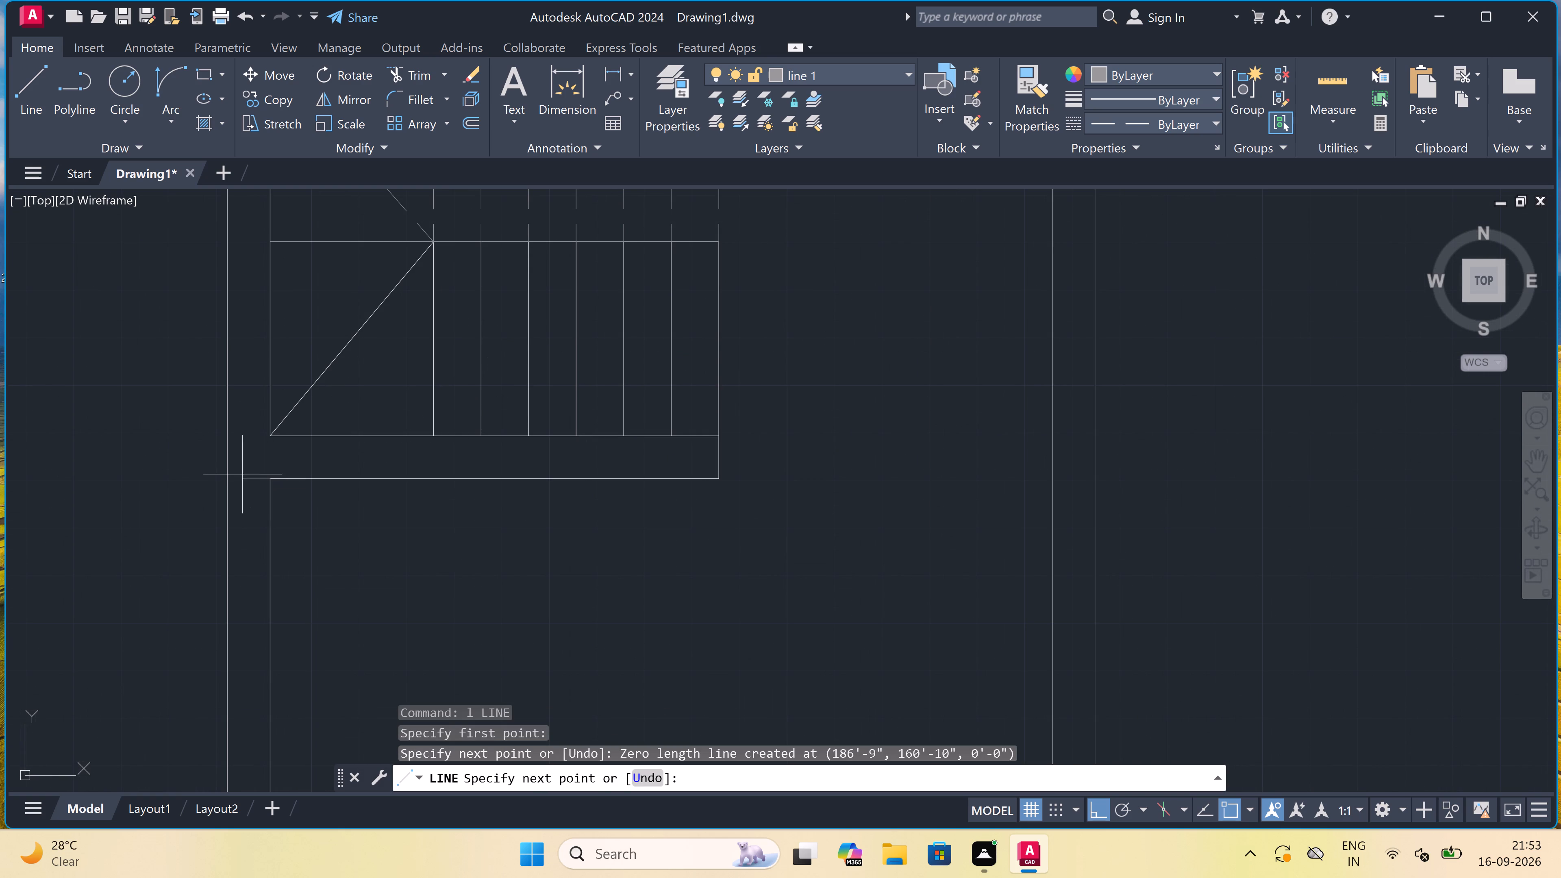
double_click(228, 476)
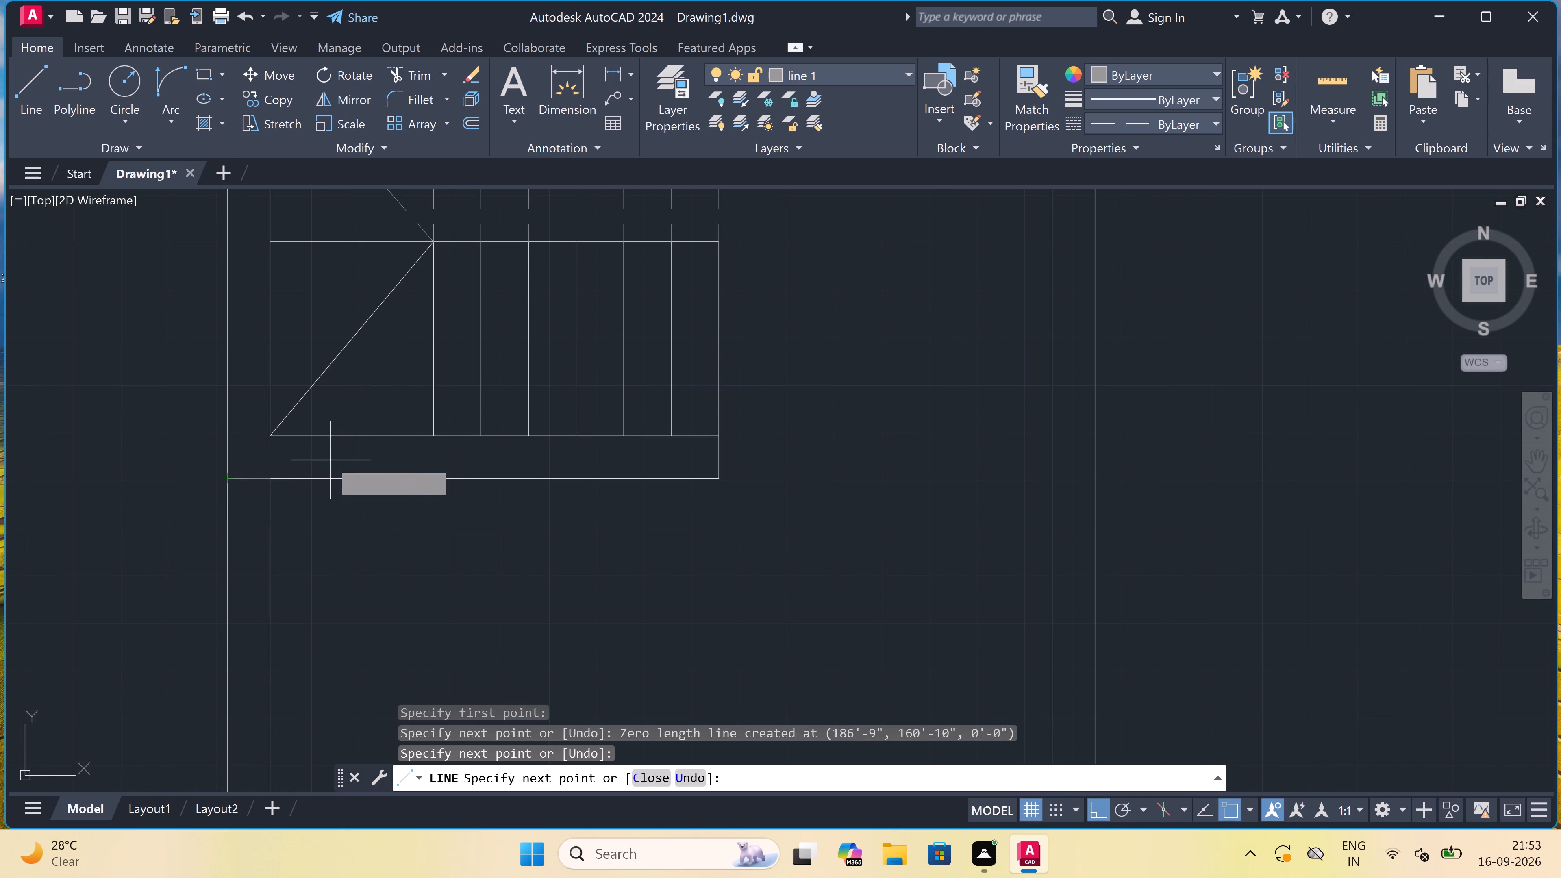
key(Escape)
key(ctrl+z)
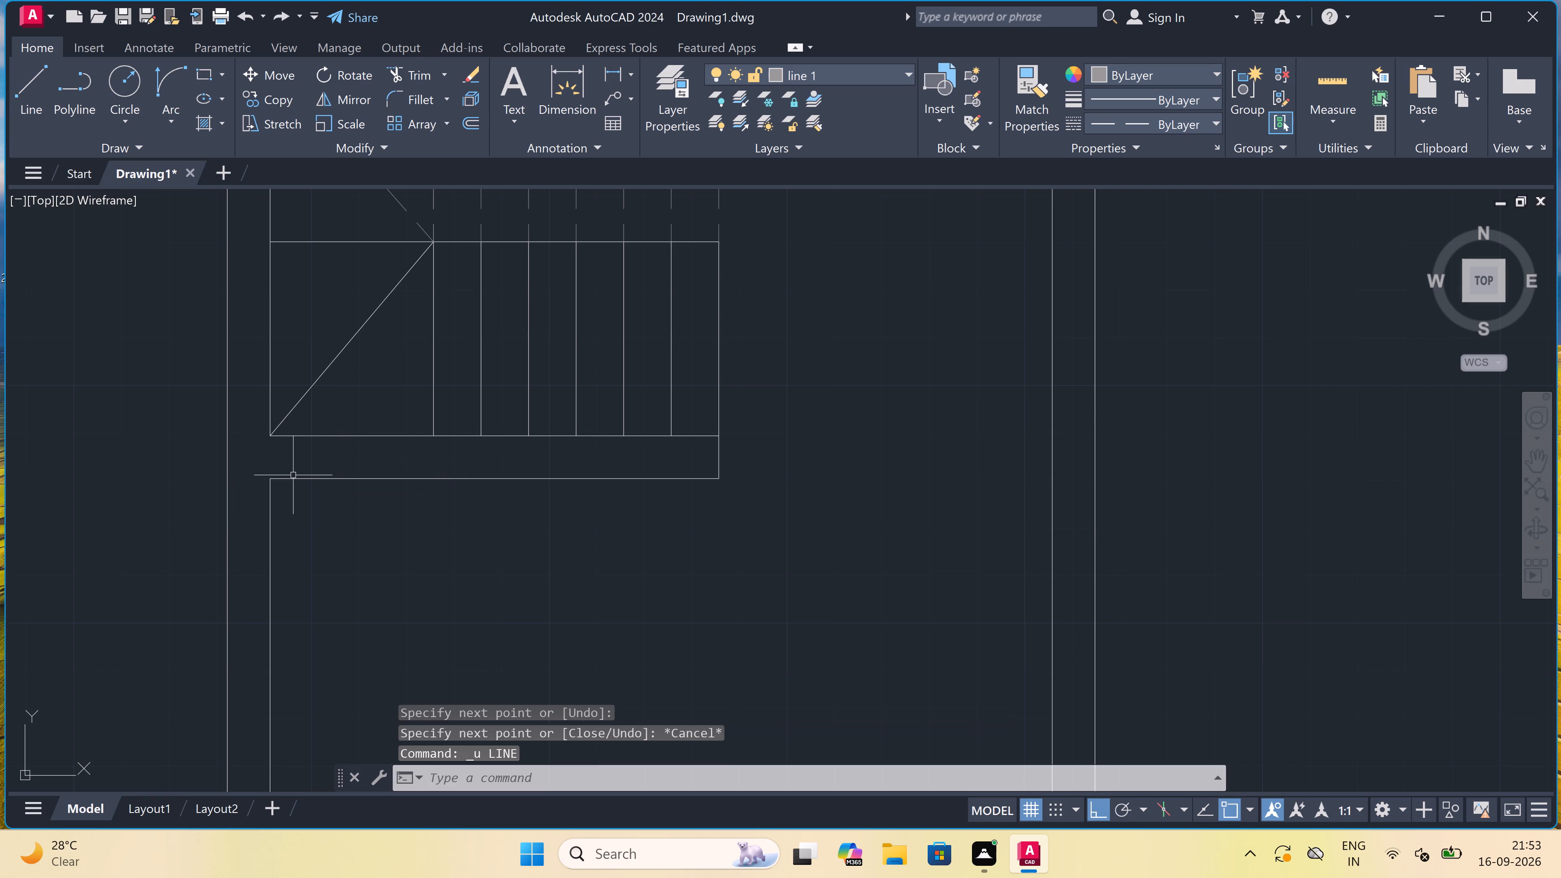
On layer 0, draw a horizontal line along the stair wall's lower edge, spanning between the outer faces of both outer walls.
double_click(1117, 113)
click(828, 65)
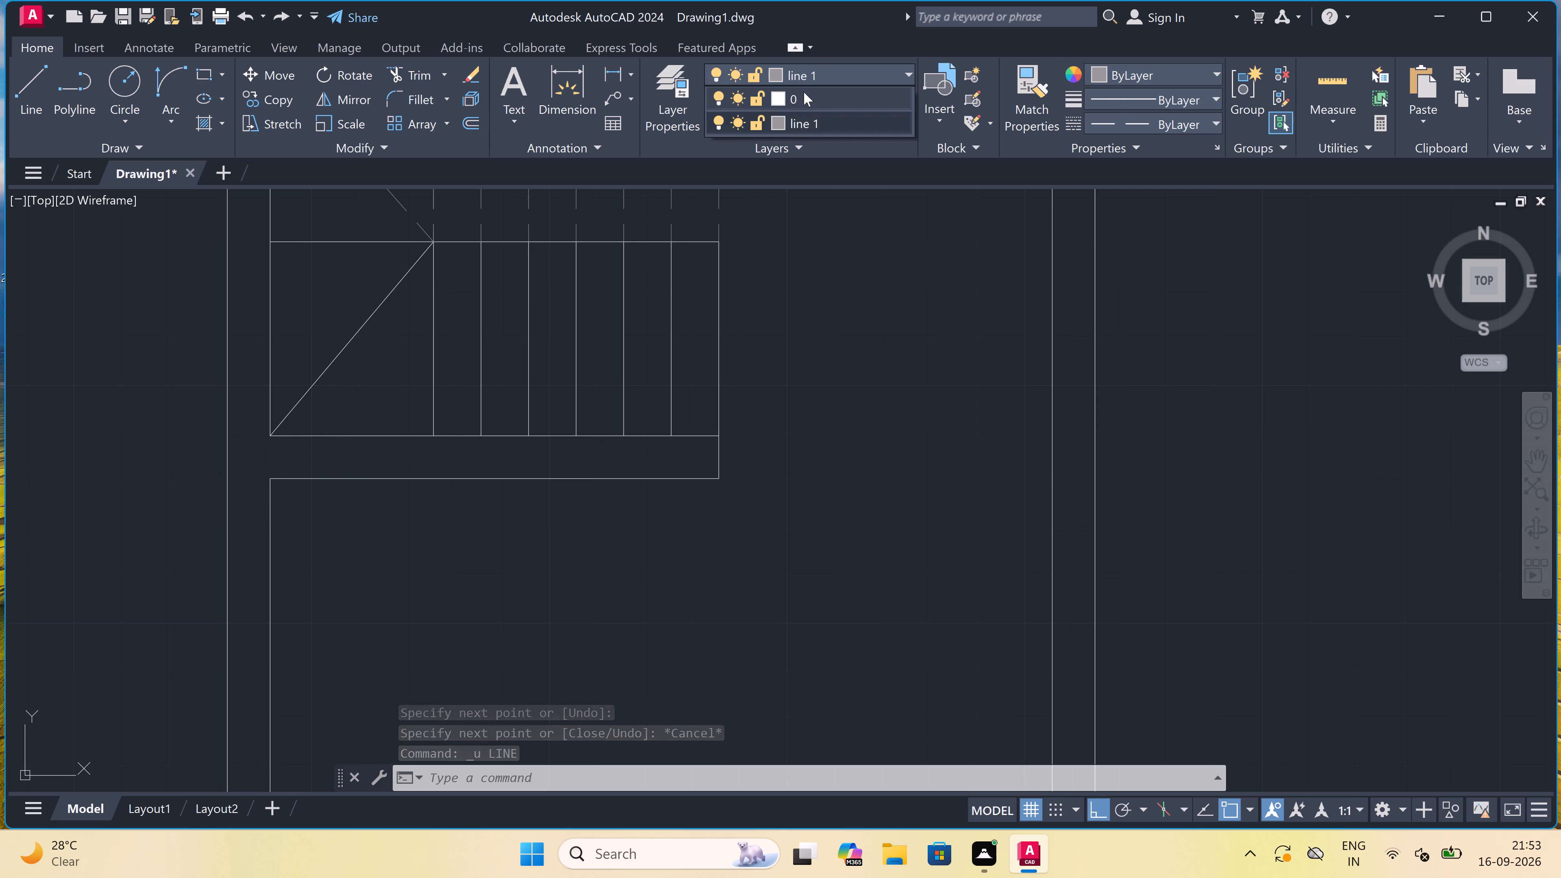
click(804, 92)
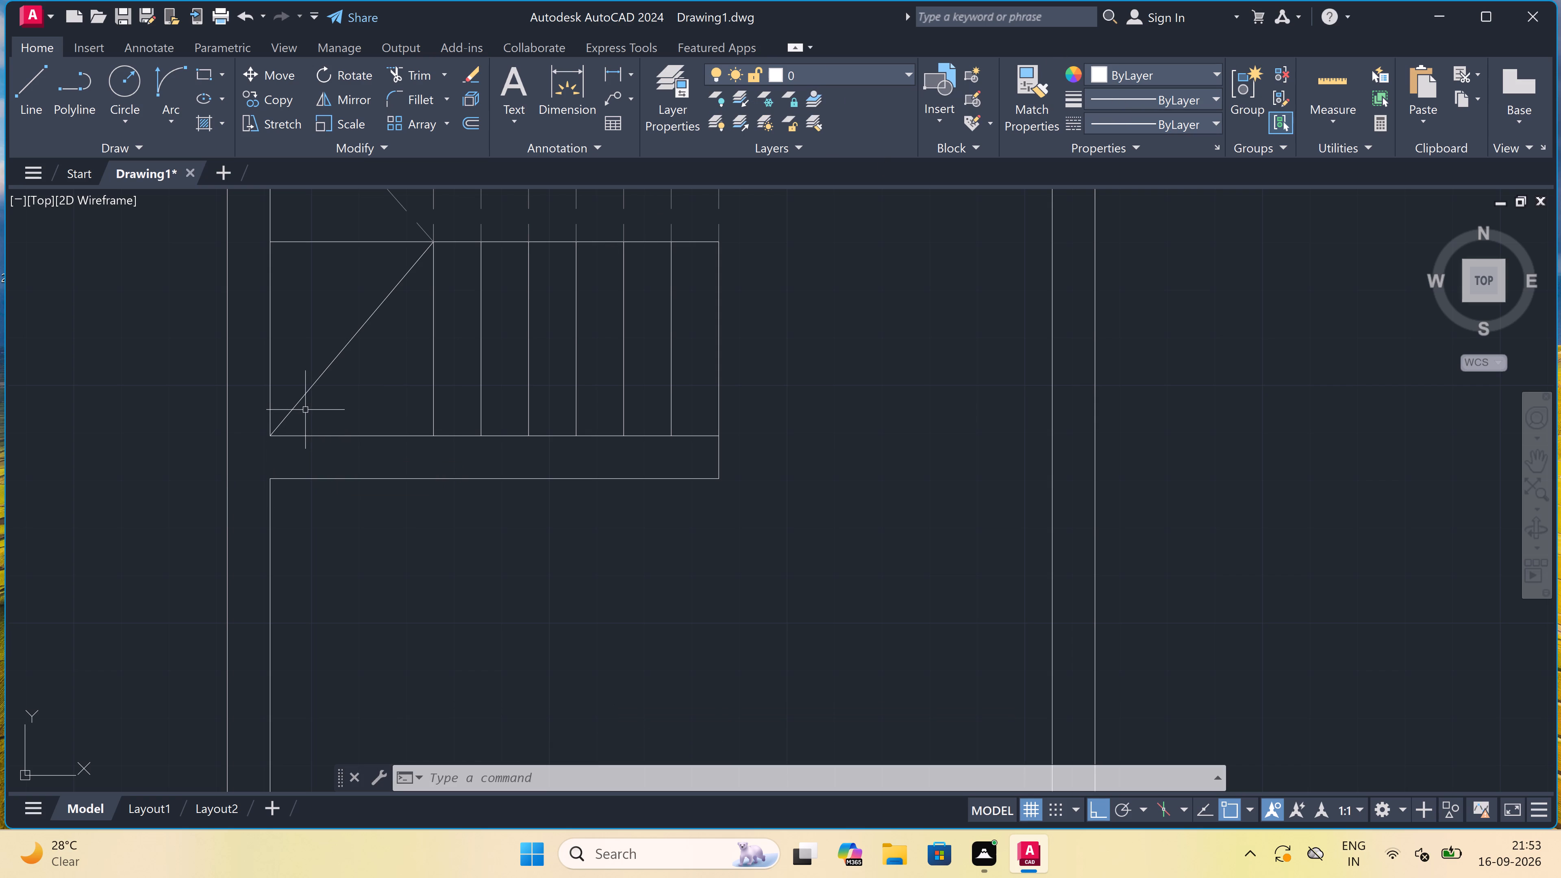
key(l)
key(space)
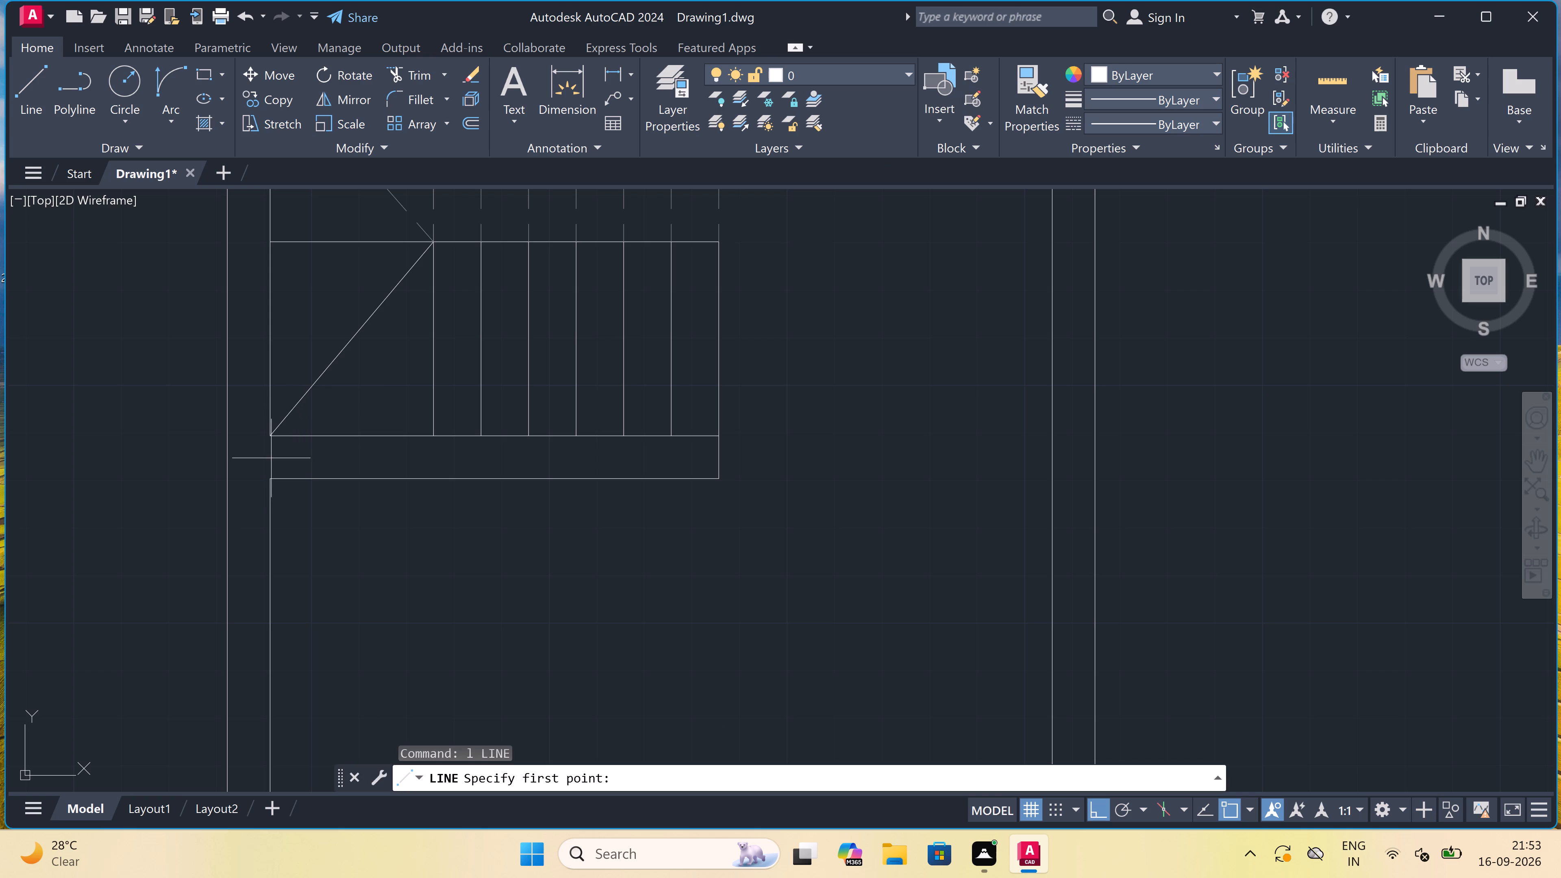
click(268, 474)
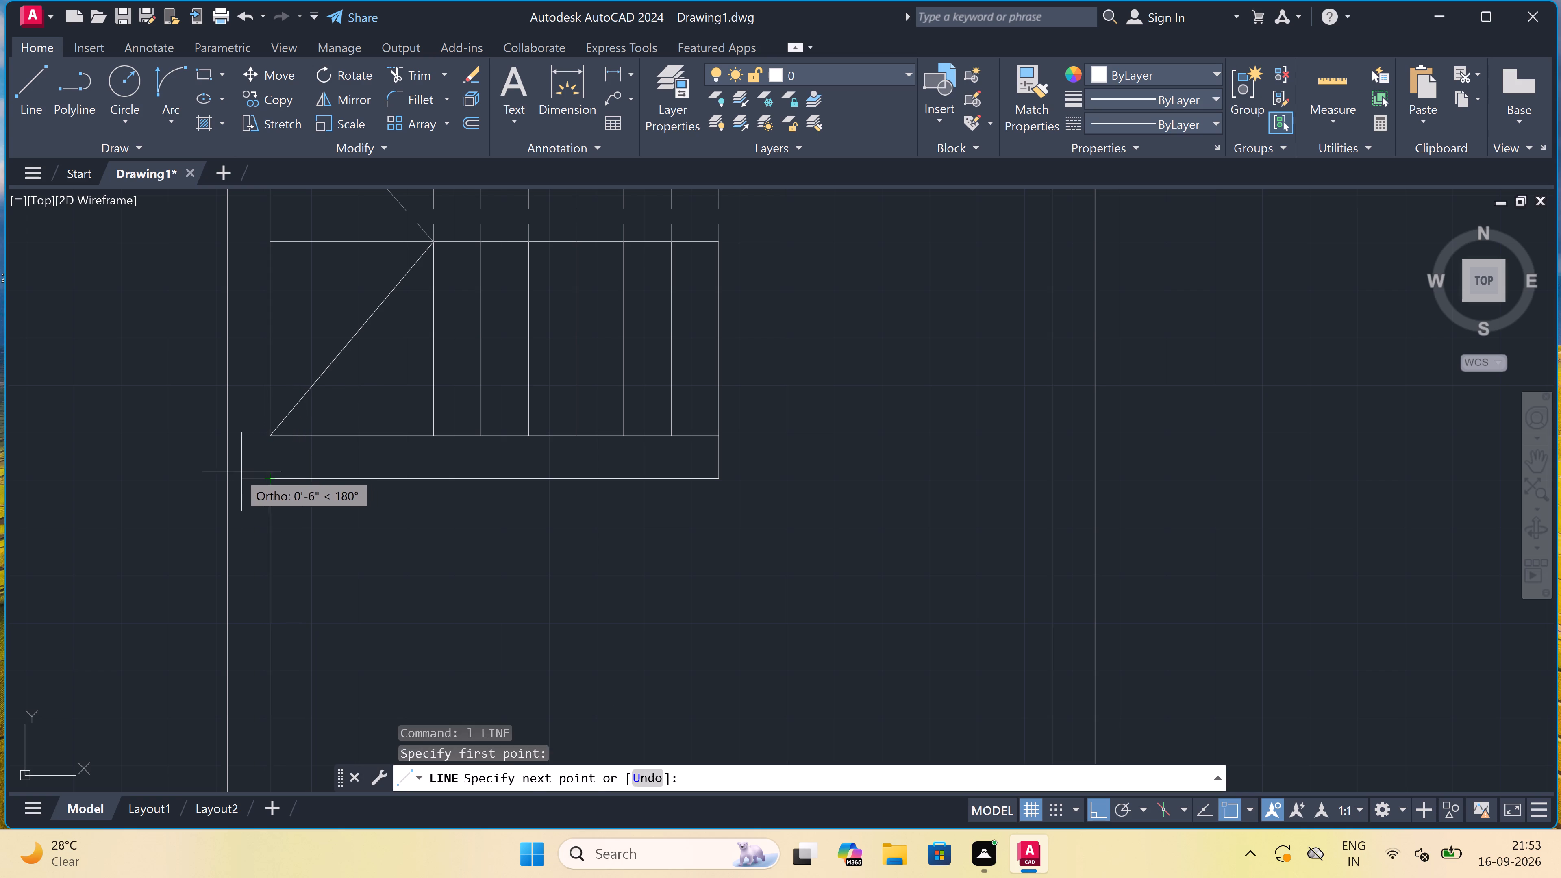
click(221, 477)
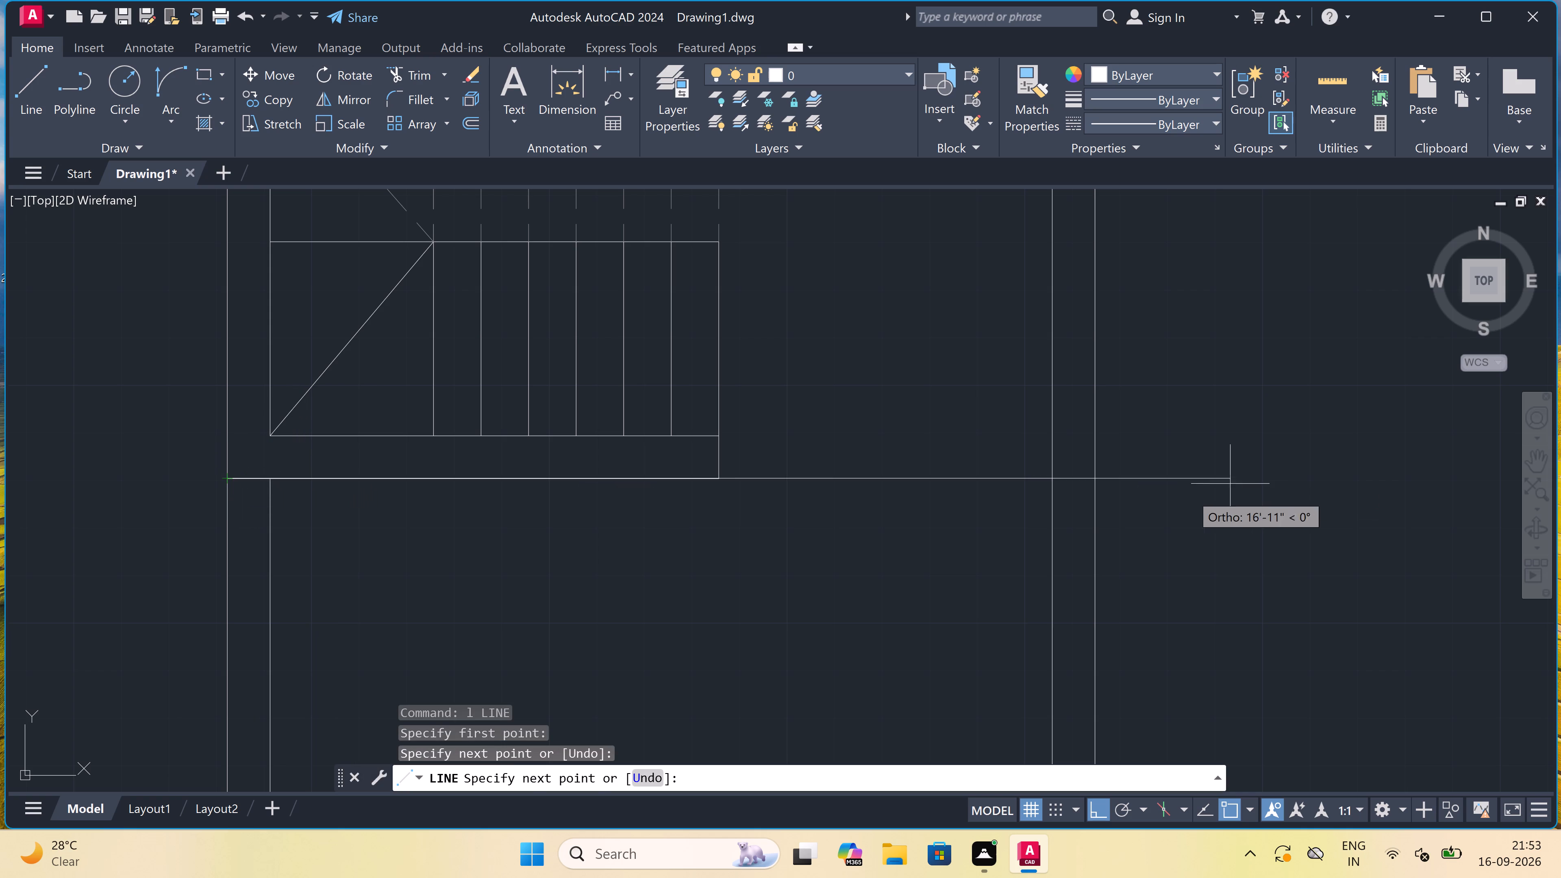
click(1095, 481)
key(Escape)
Trim away both outer walls' lines below the new horizontal bottom line.
scroll(870, 468, down, 5)
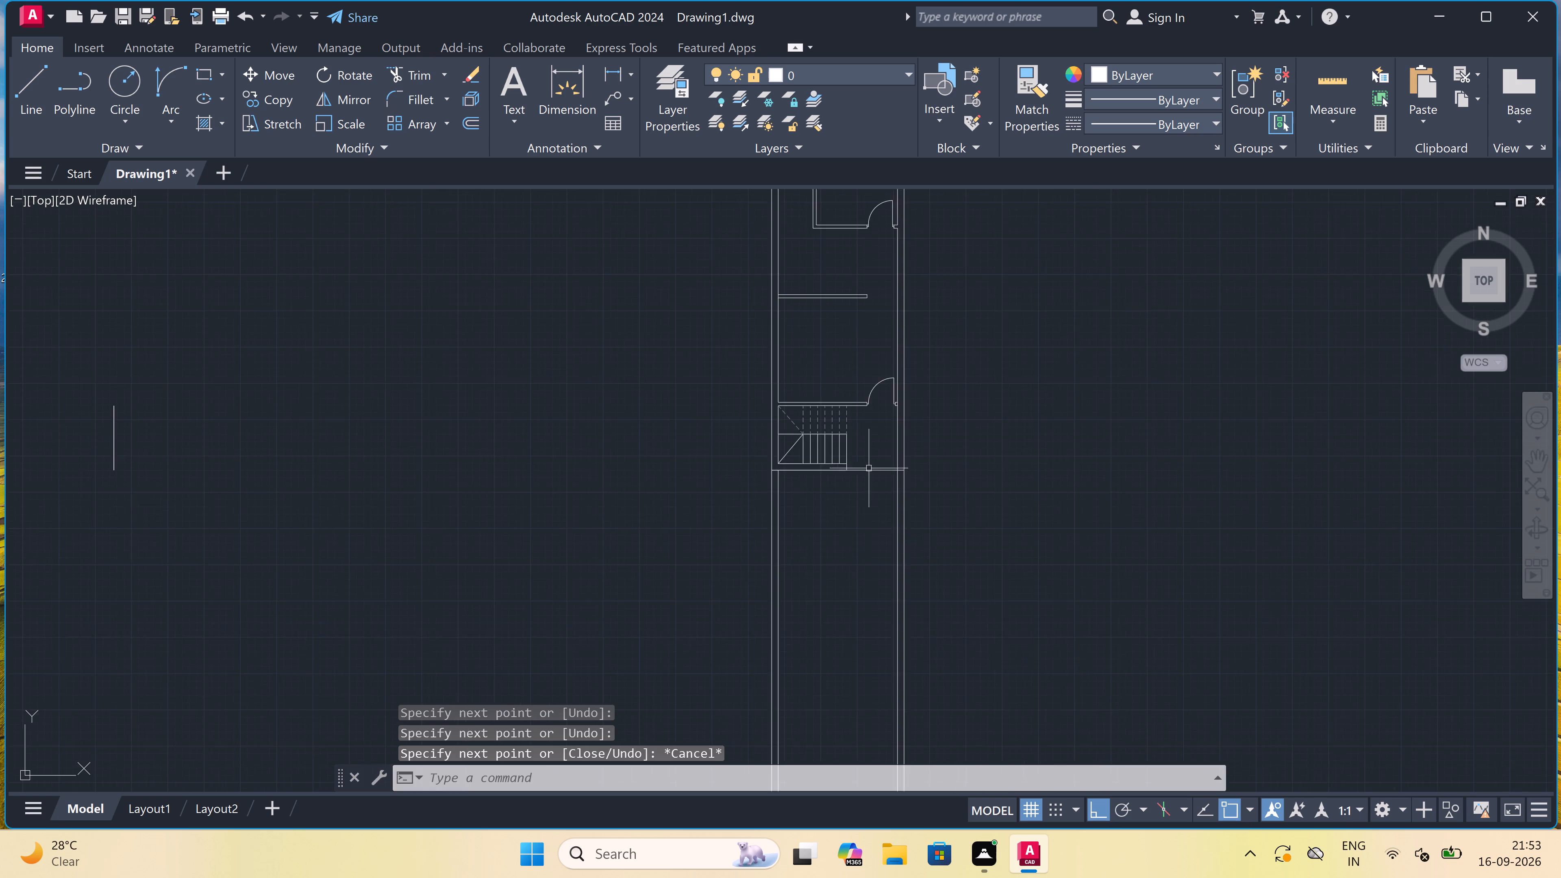
scroll(880, 474, up, 5)
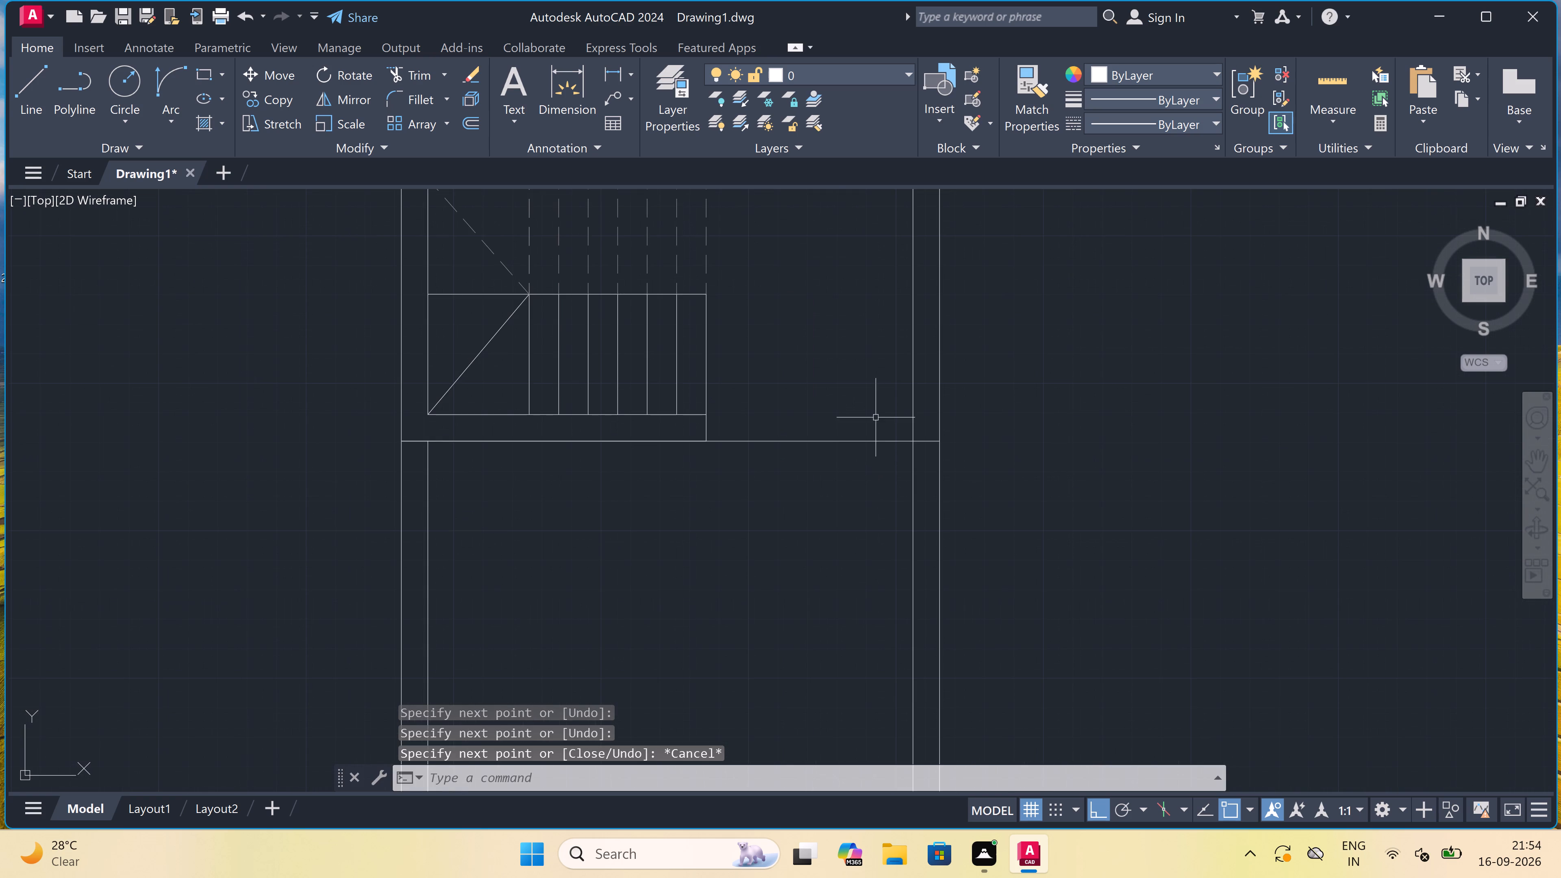
scroll(857, 415, down, 3)
text(tr)
key(space)
click(965, 491)
drag(963, 493, 957, 493)
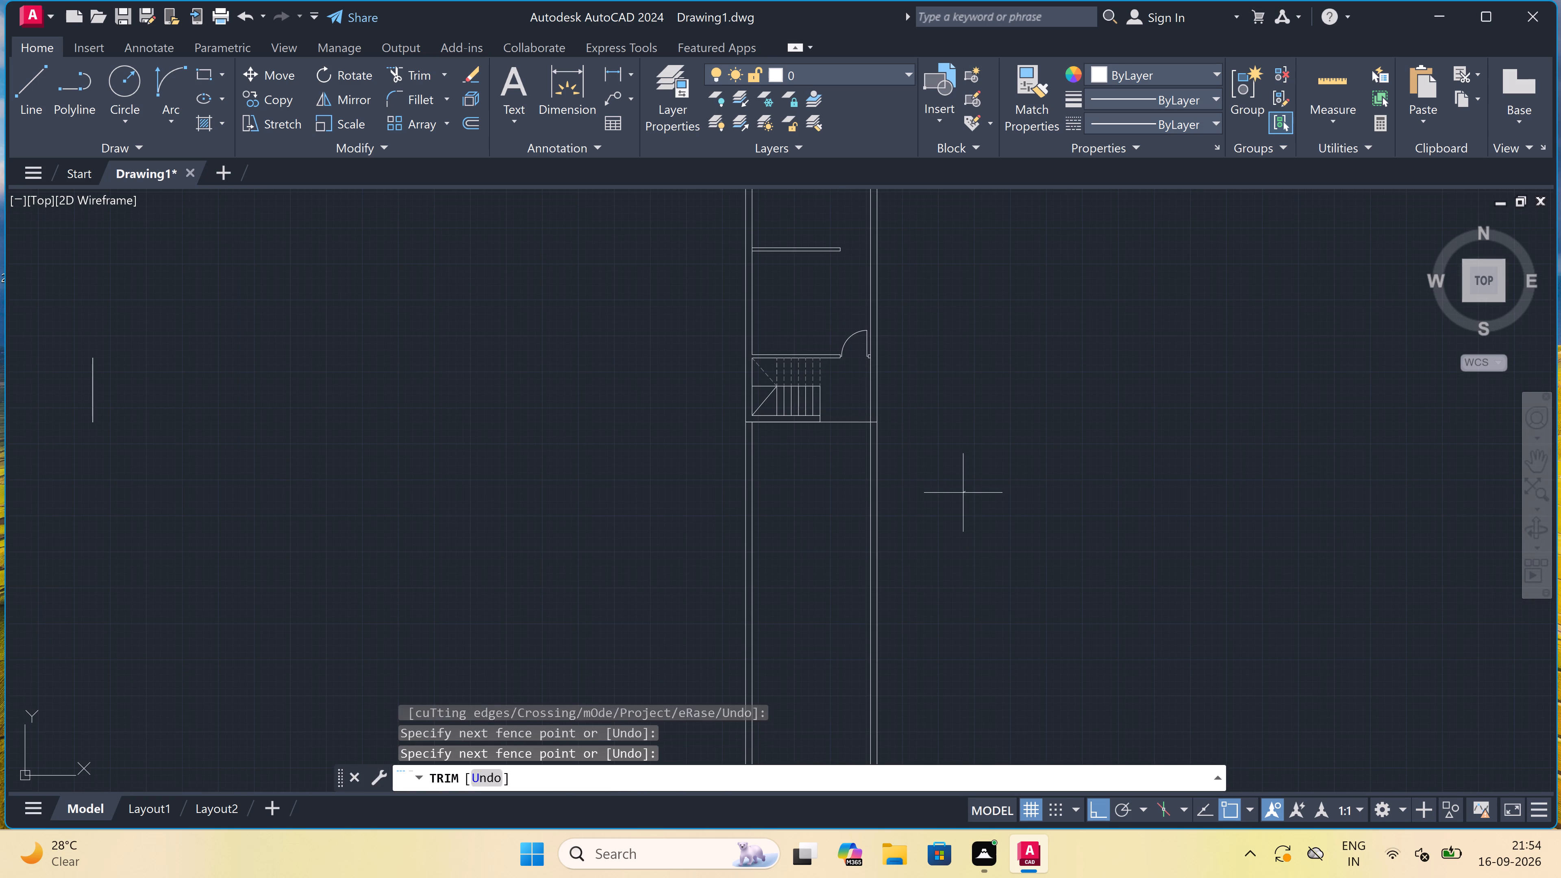
click(620, 492)
click(967, 484)
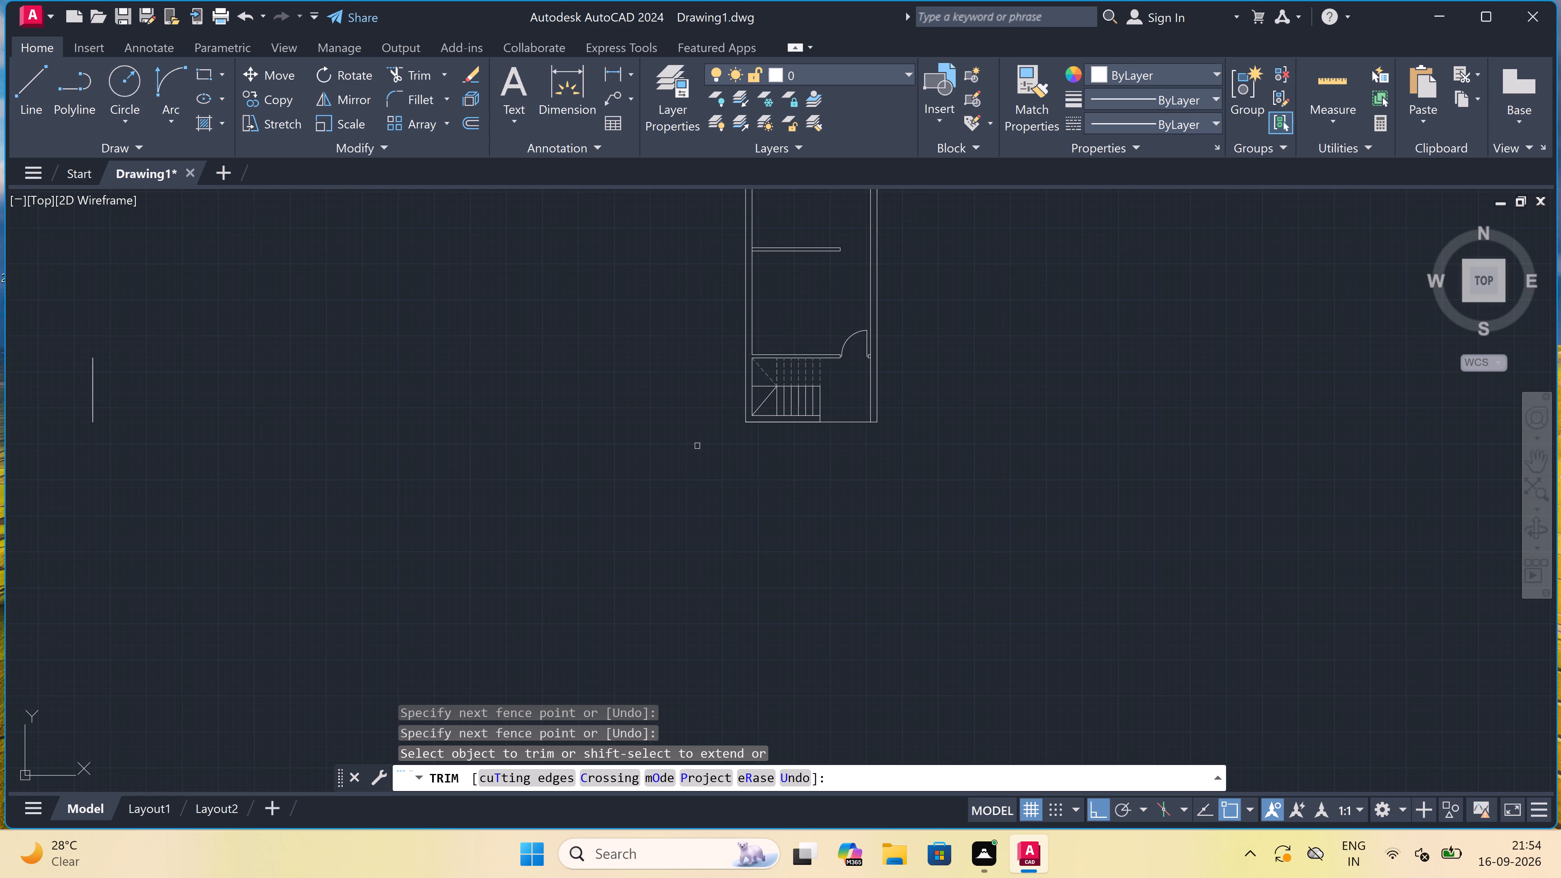
Remove the stray vertical line lying well to the left of the plan with Trim.
click(67, 380)
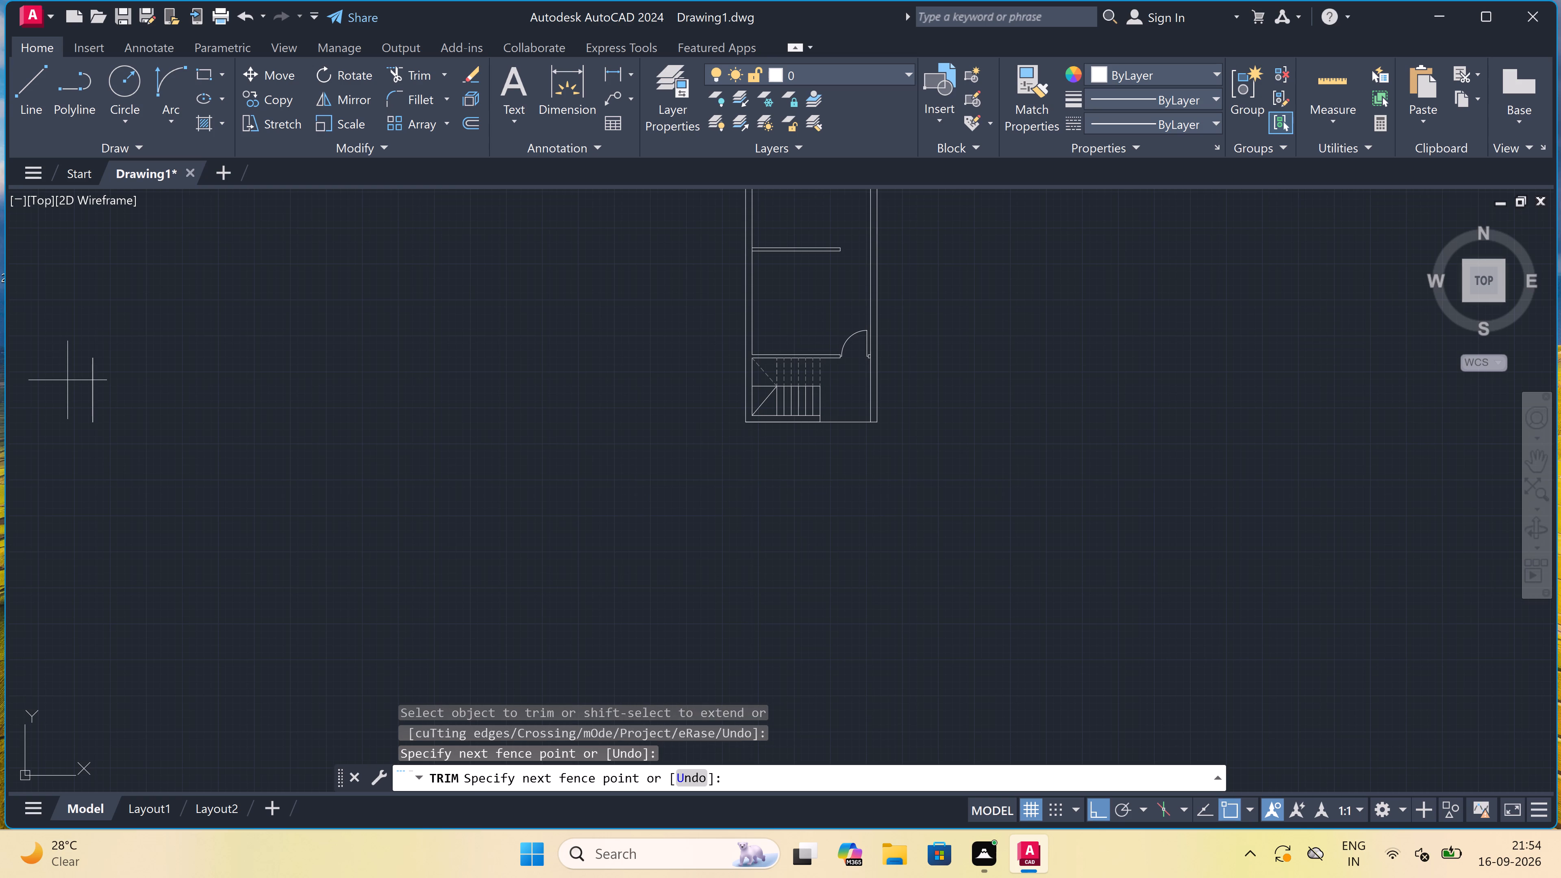
click(183, 372)
key(Escape)
Examine the overall floor plan, from the staircase up to the upper rooms and outer wall corner.
scroll(310, 393, down, 3)
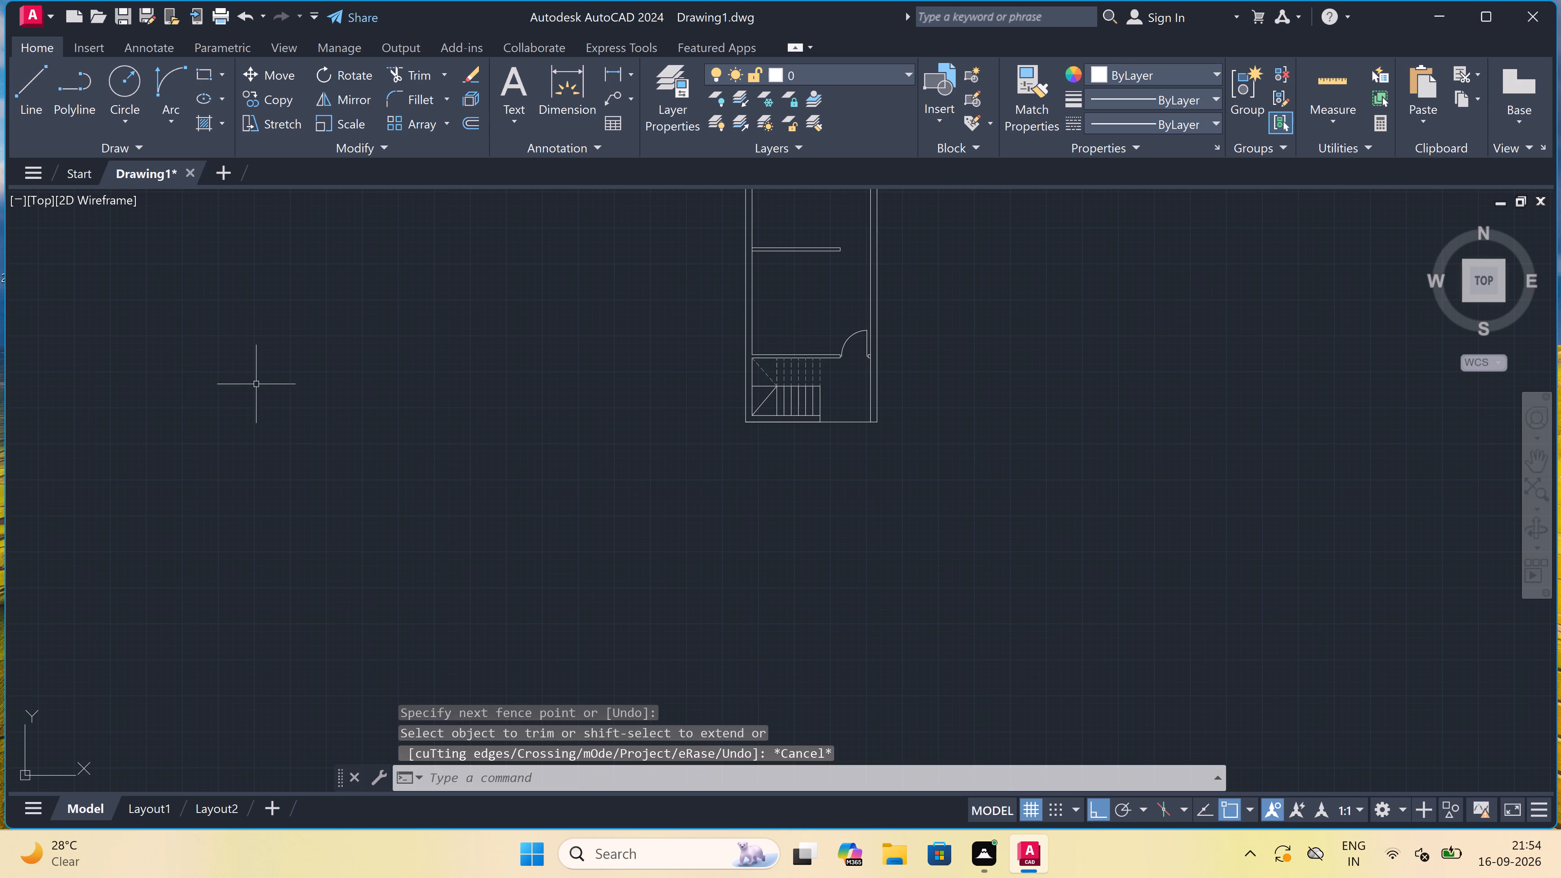
scroll(324, 411, down, 2)
scroll(396, 365, up, 2)
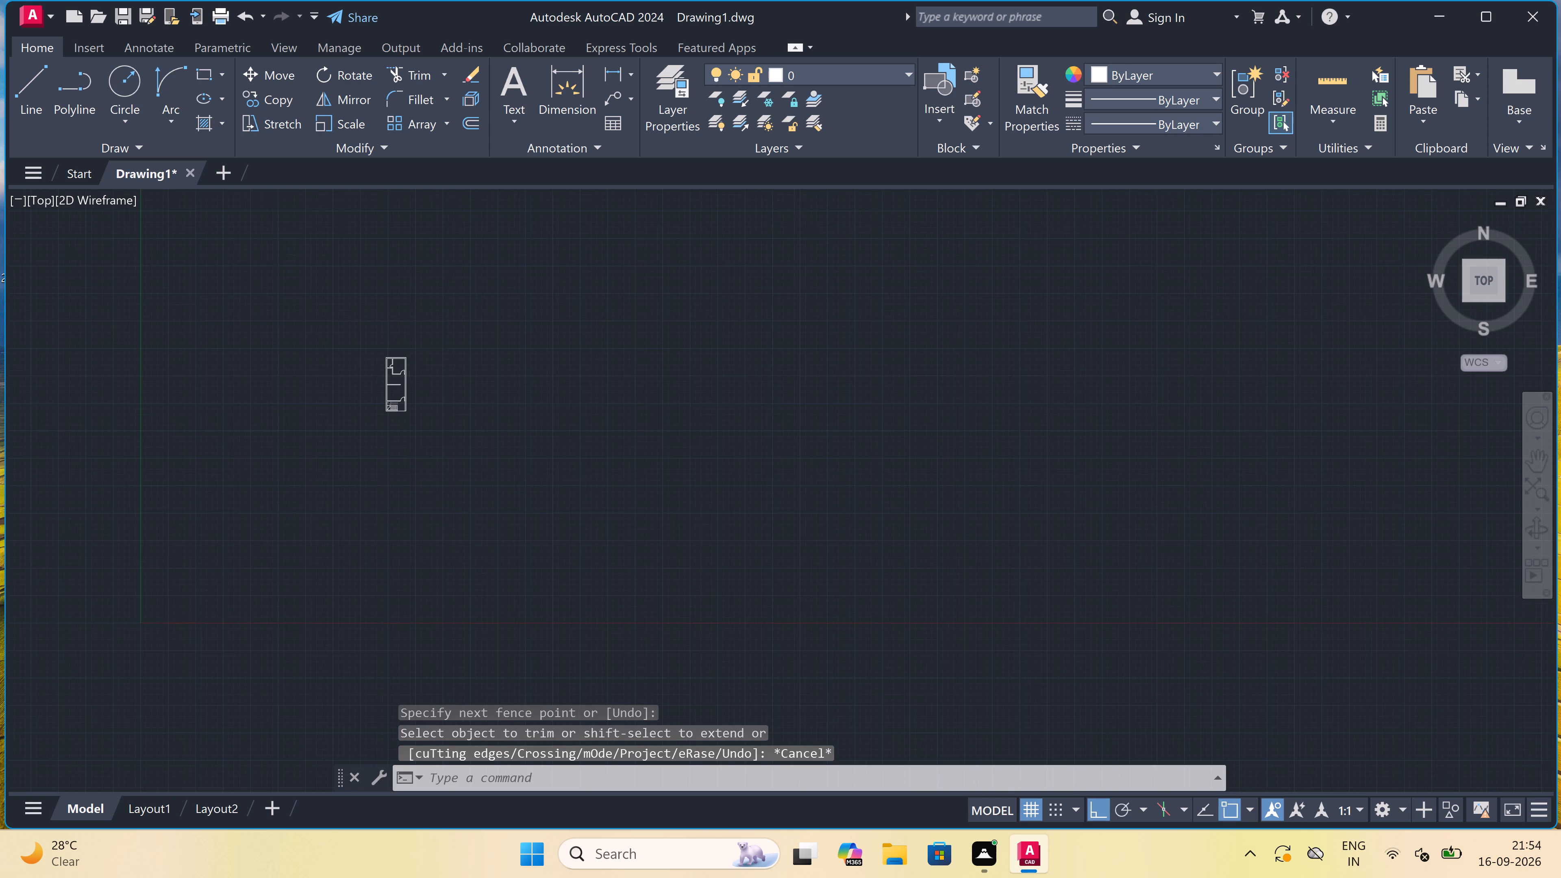
scroll(396, 365, up, 2)
scroll(396, 365, down, 2)
scroll(367, 393, up, 3)
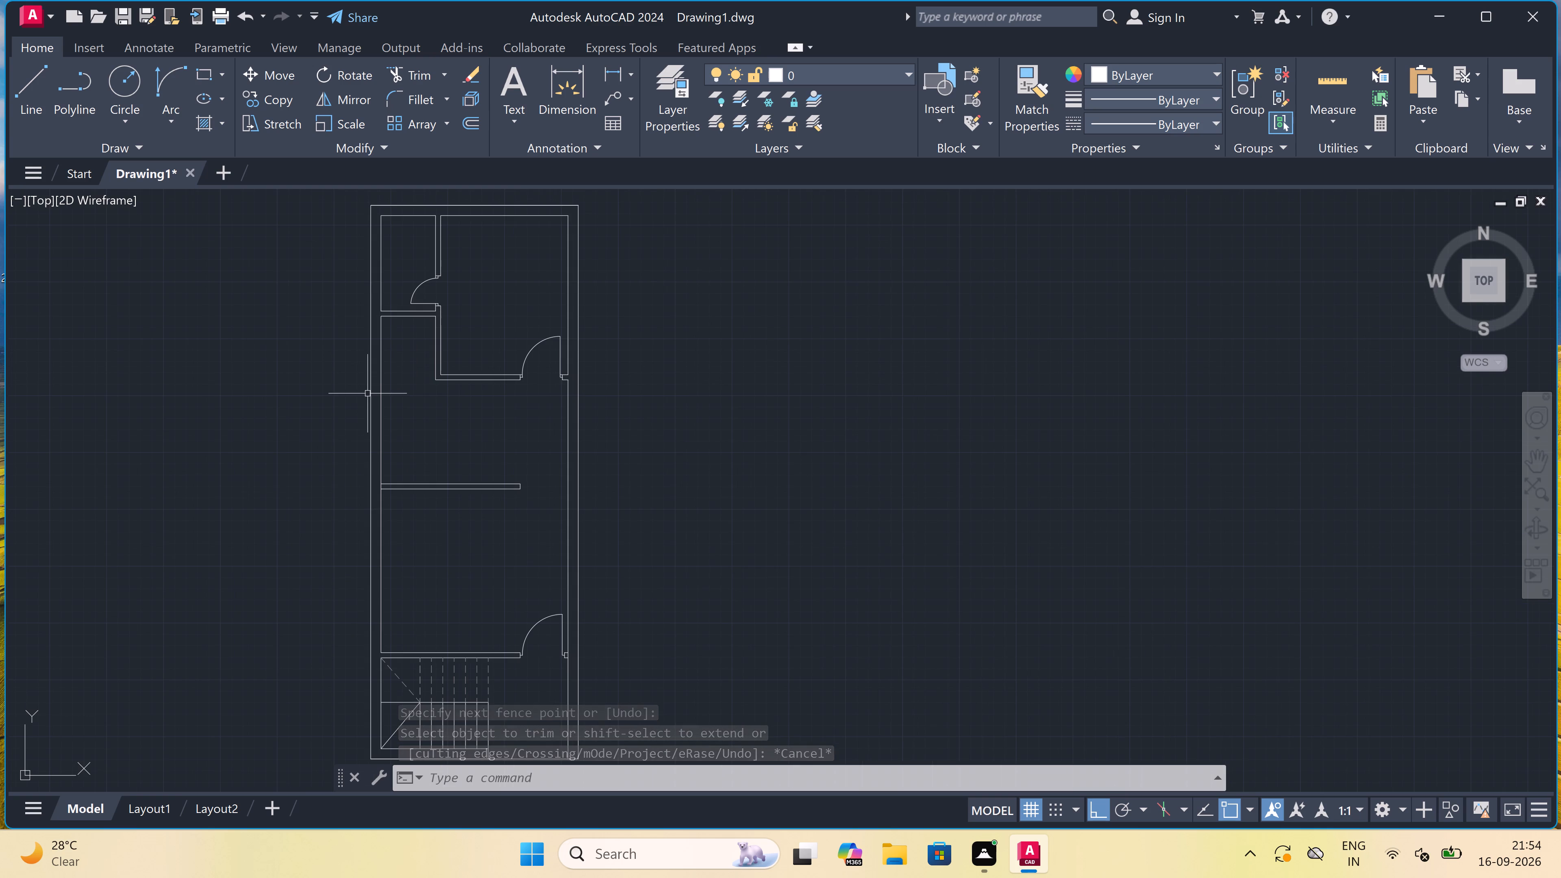
scroll(355, 379, down, 1)
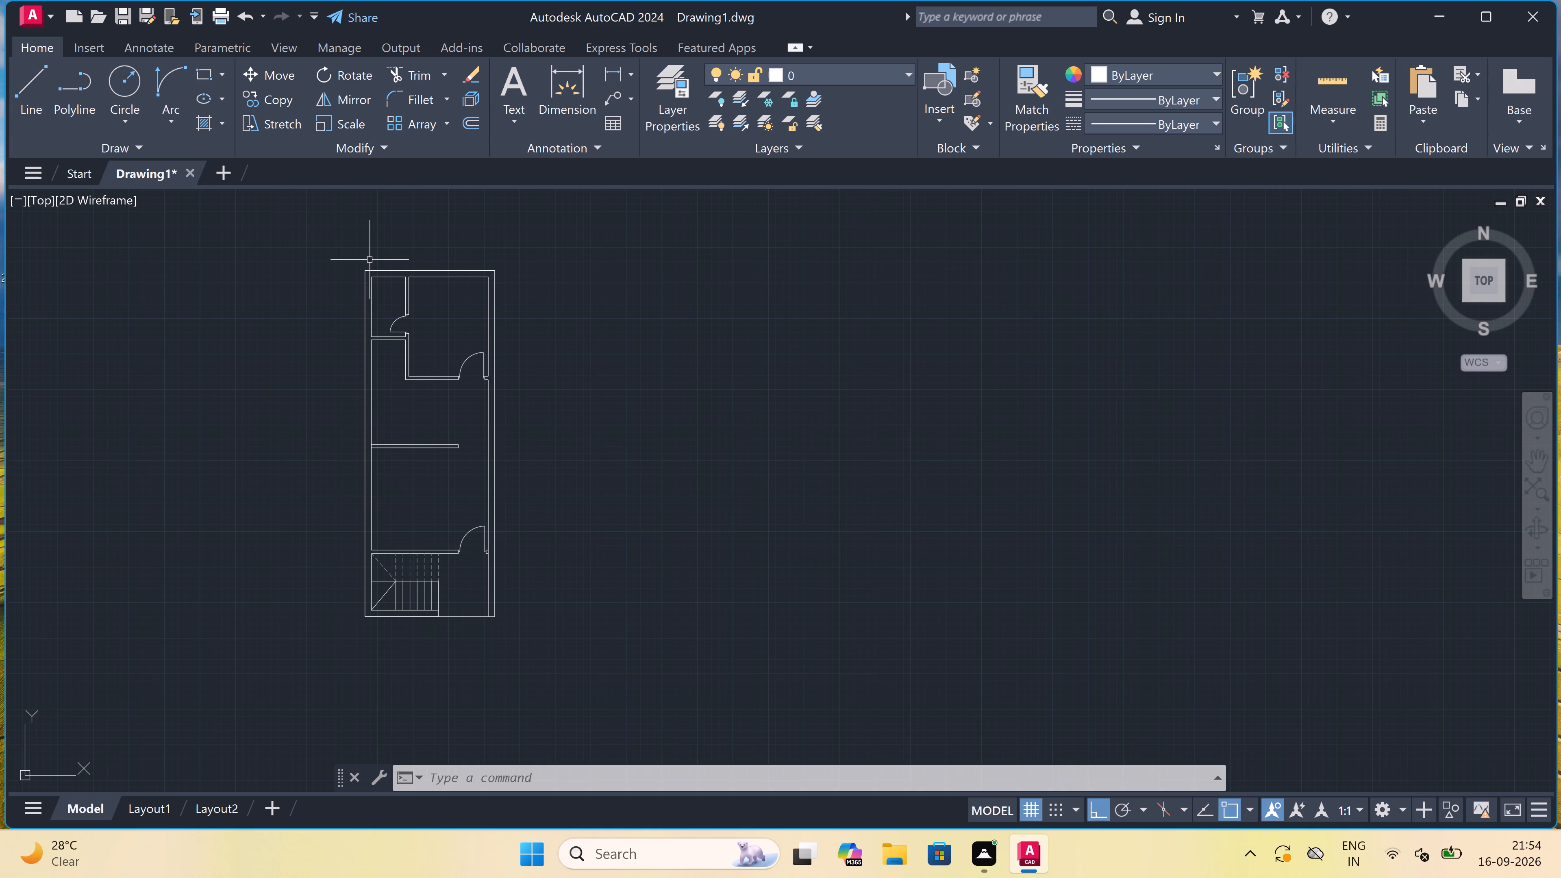
scroll(374, 276, up, 2)
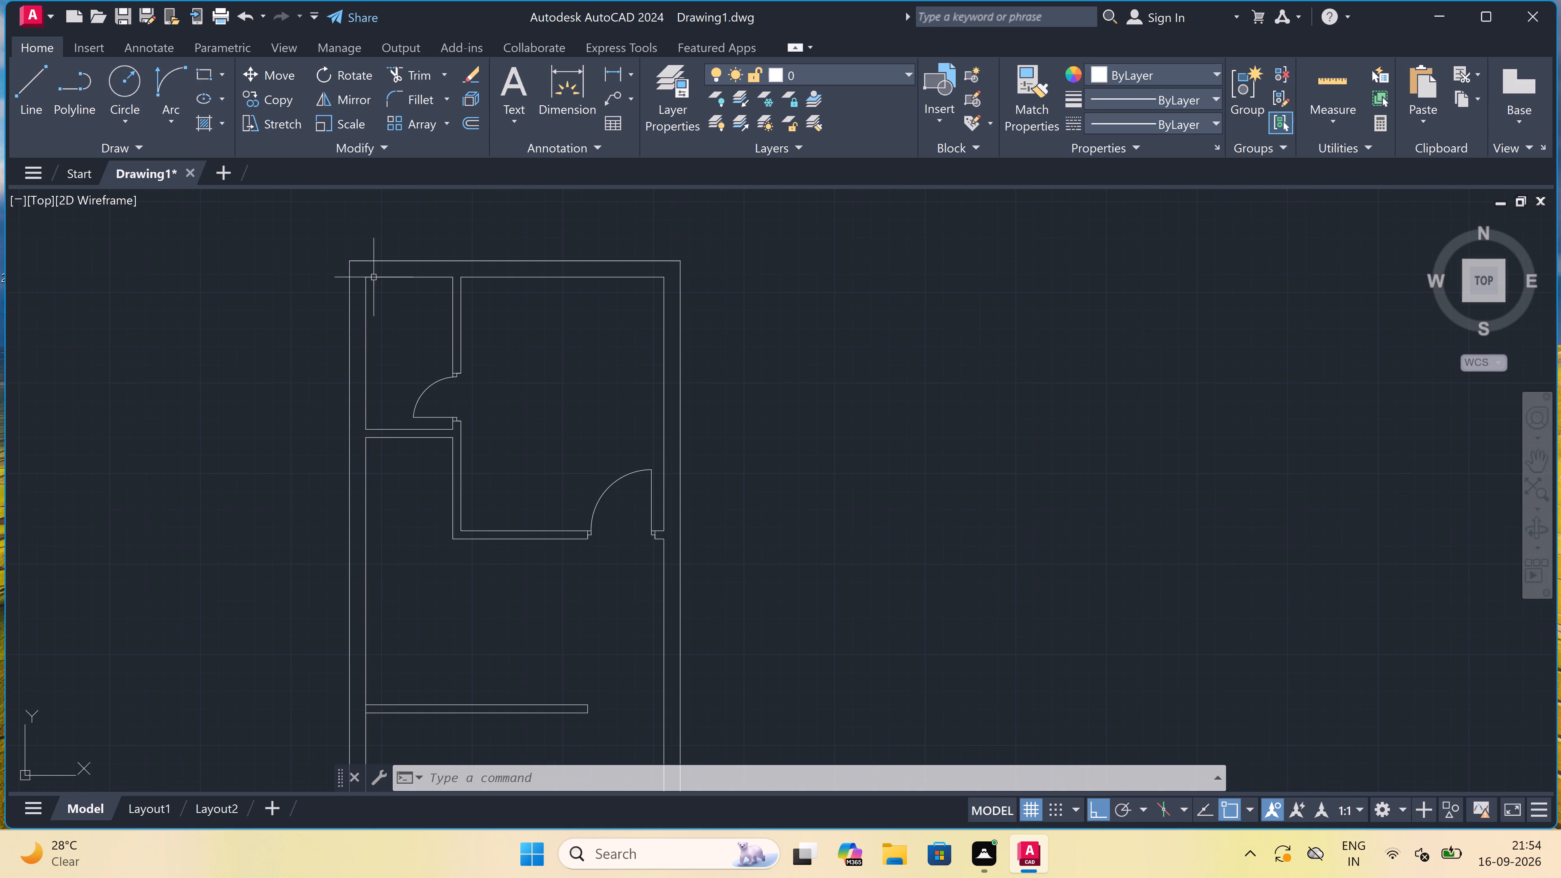
Draw a horizontal line from the partition's lower corner to the outer wall's inner face, closing the space below the small upper room.
scroll(404, 483, up, 2)
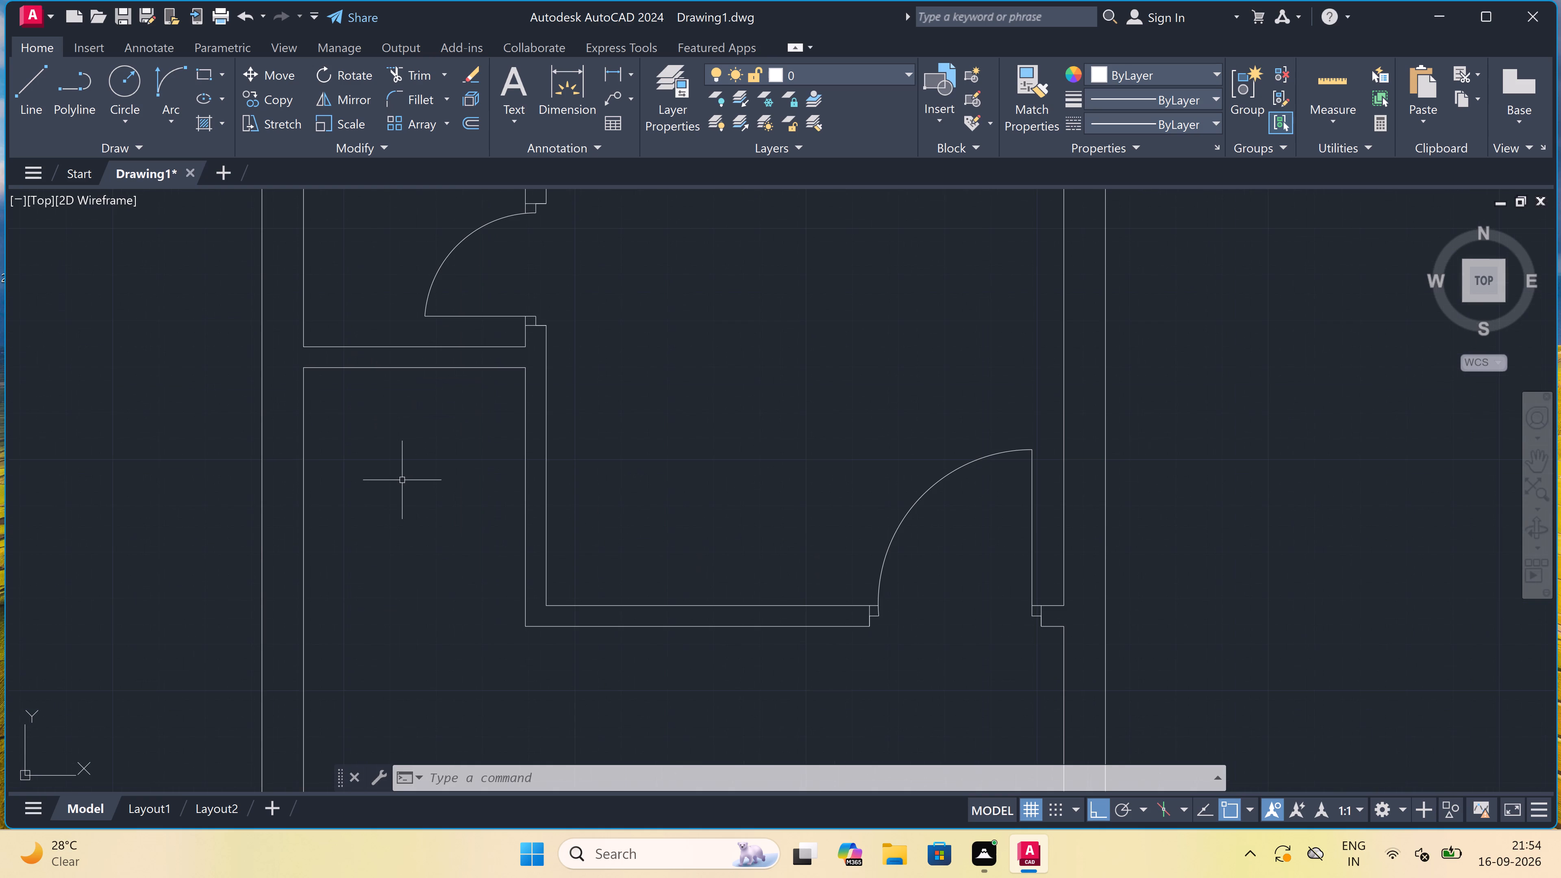
text(l)
key(space)
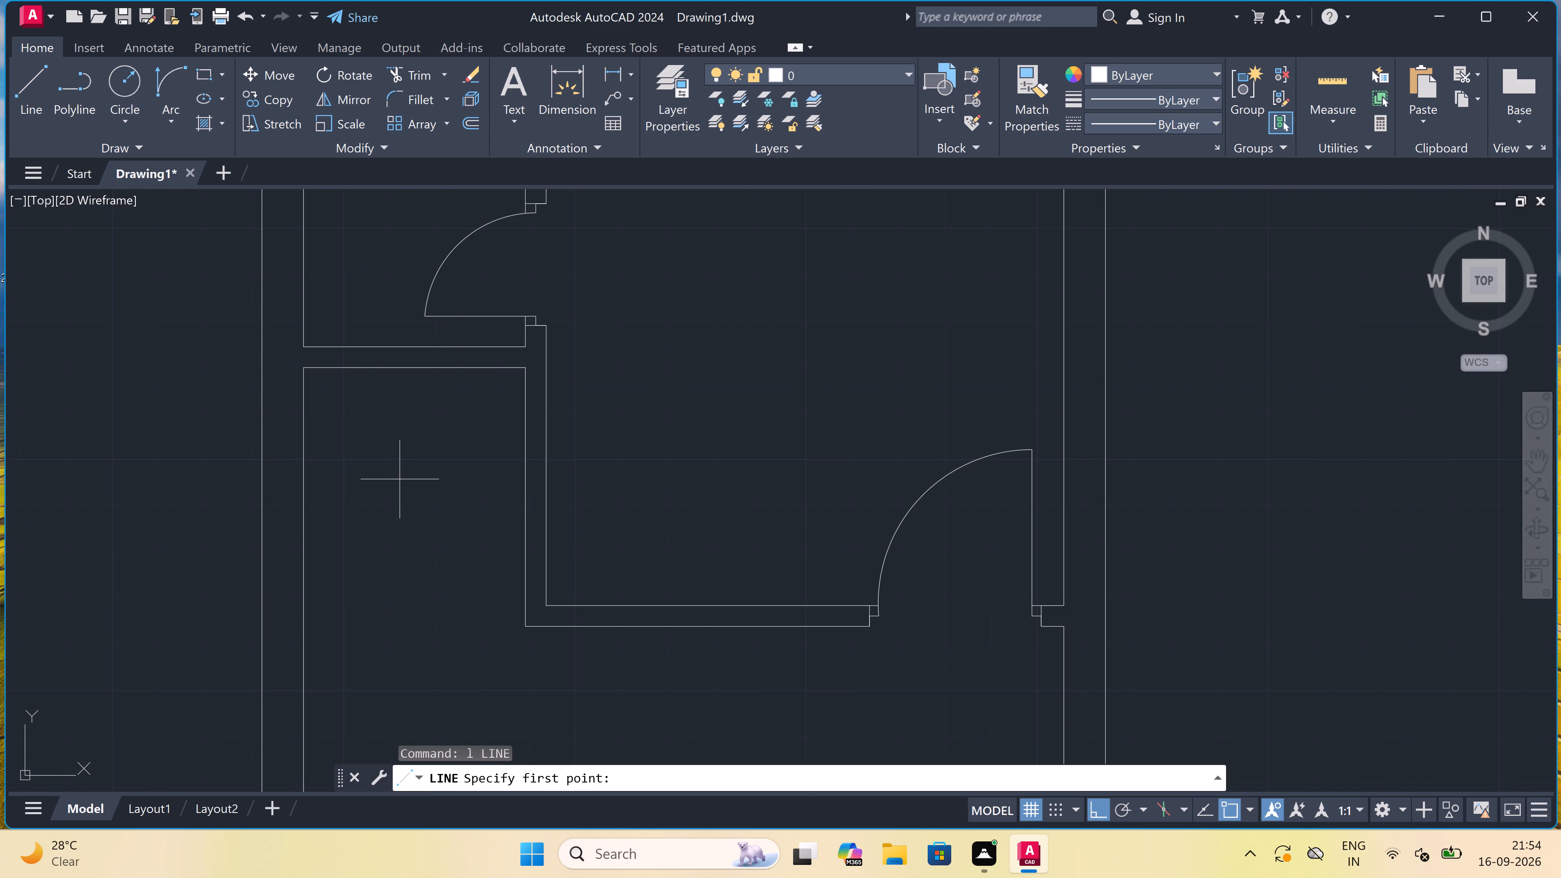
double_click(521, 627)
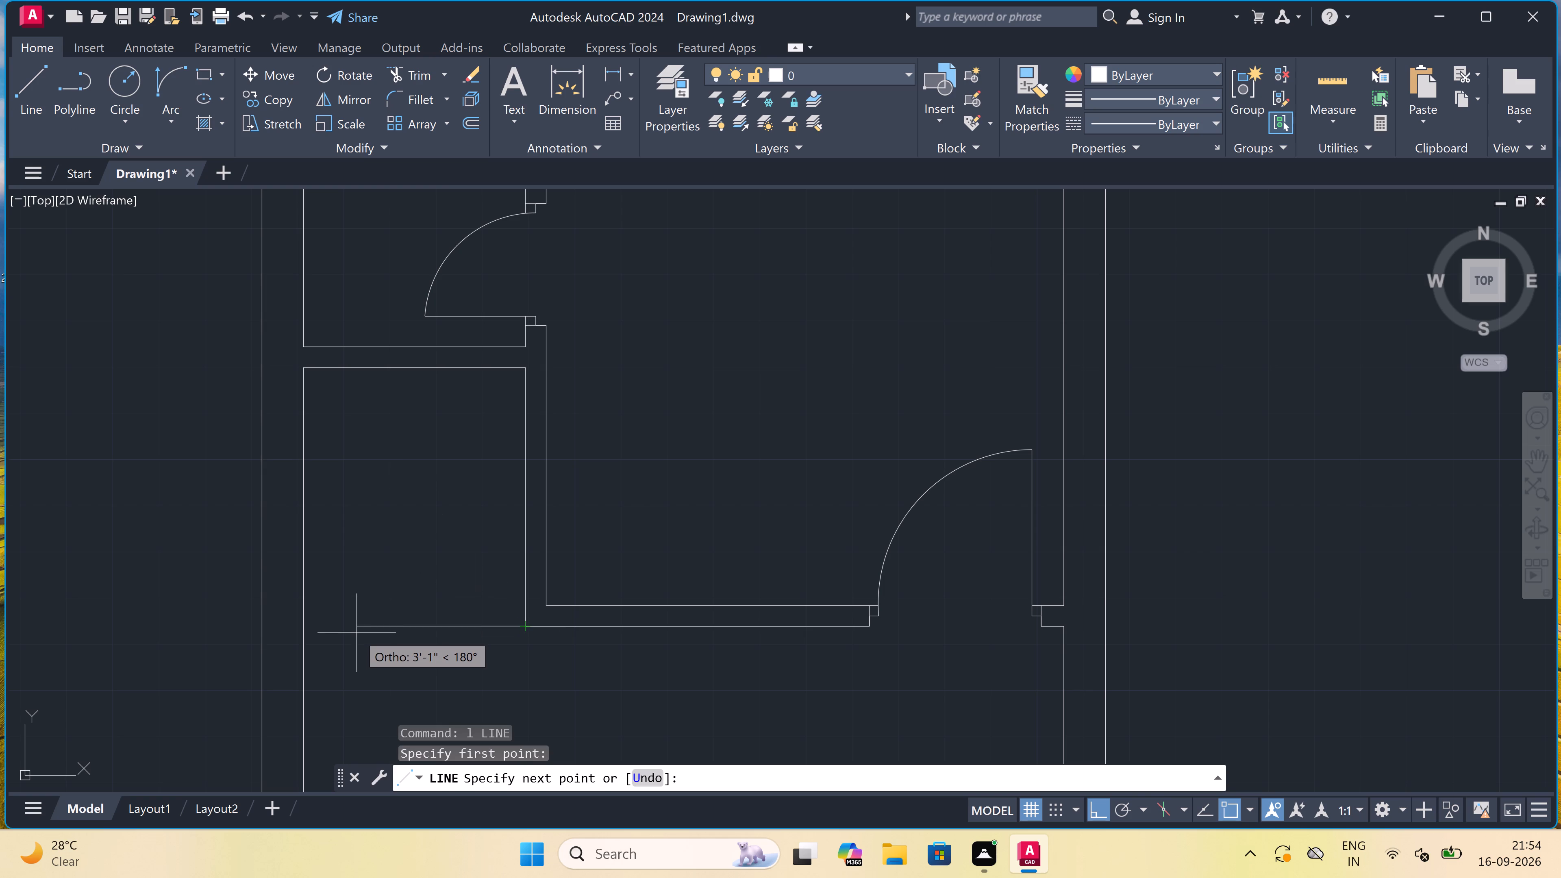
click(304, 622)
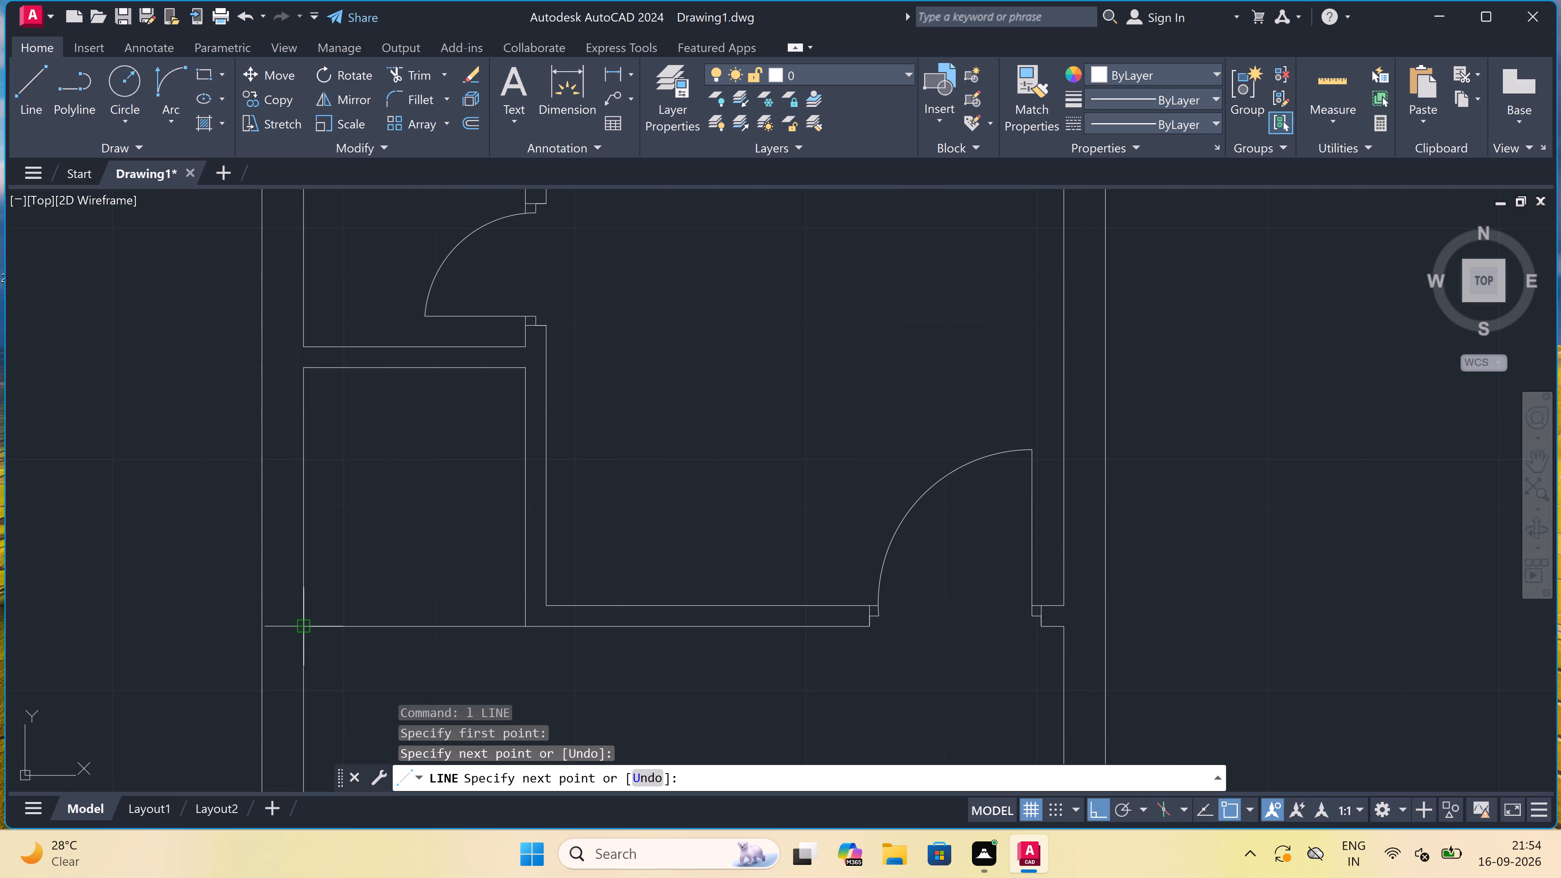
Draw two corner-to-corner diagonal lines with ortho off, forming an X across the newly closed shaft.
key(F8)
click(526, 374)
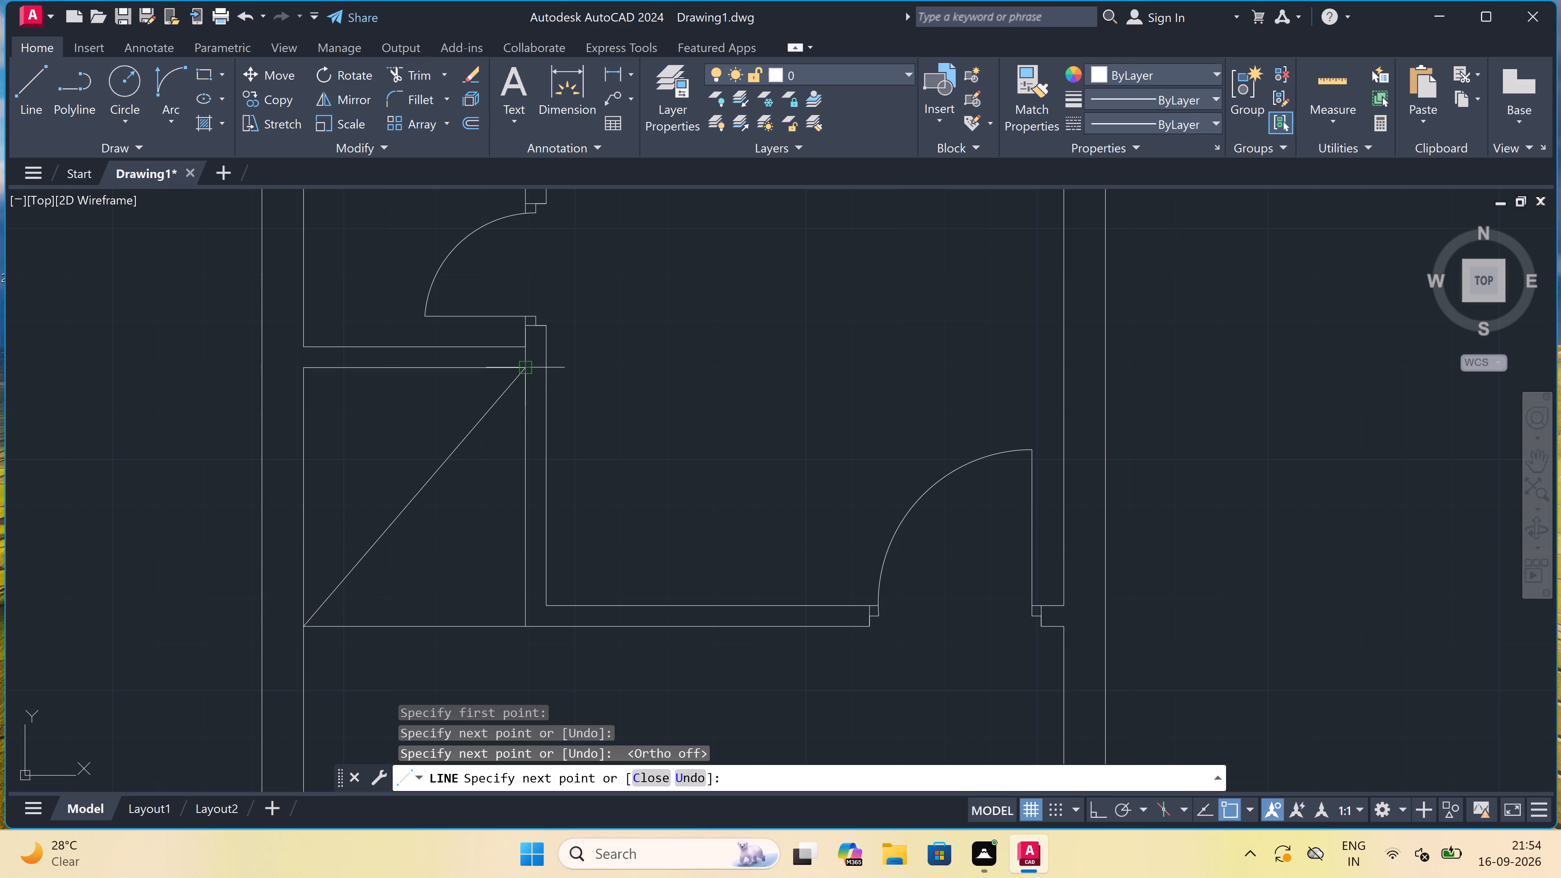
key(Escape)
key(space)
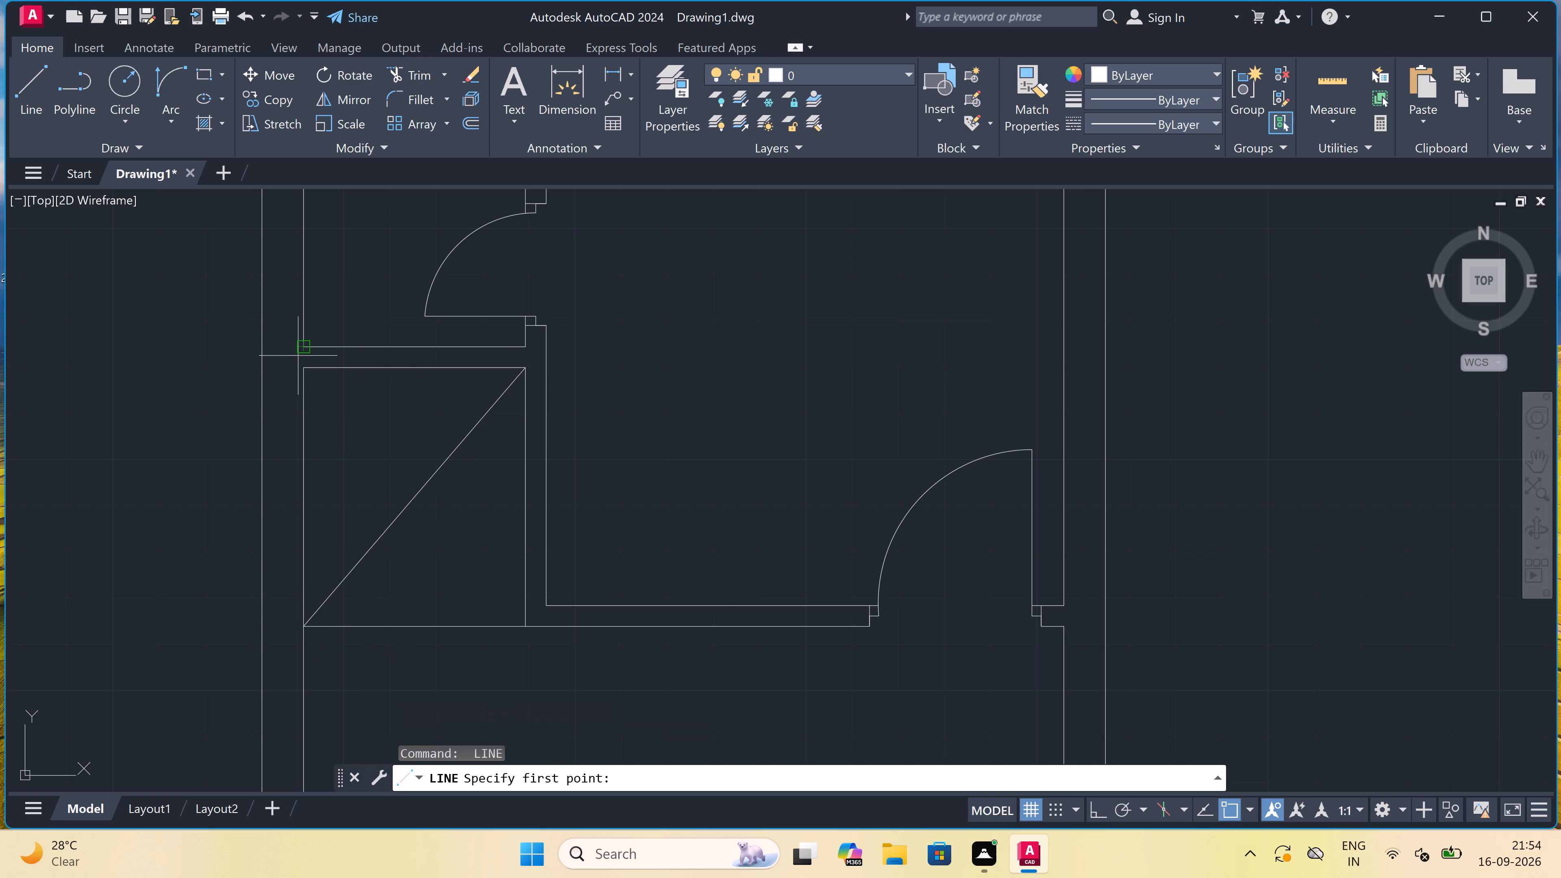
double_click(307, 372)
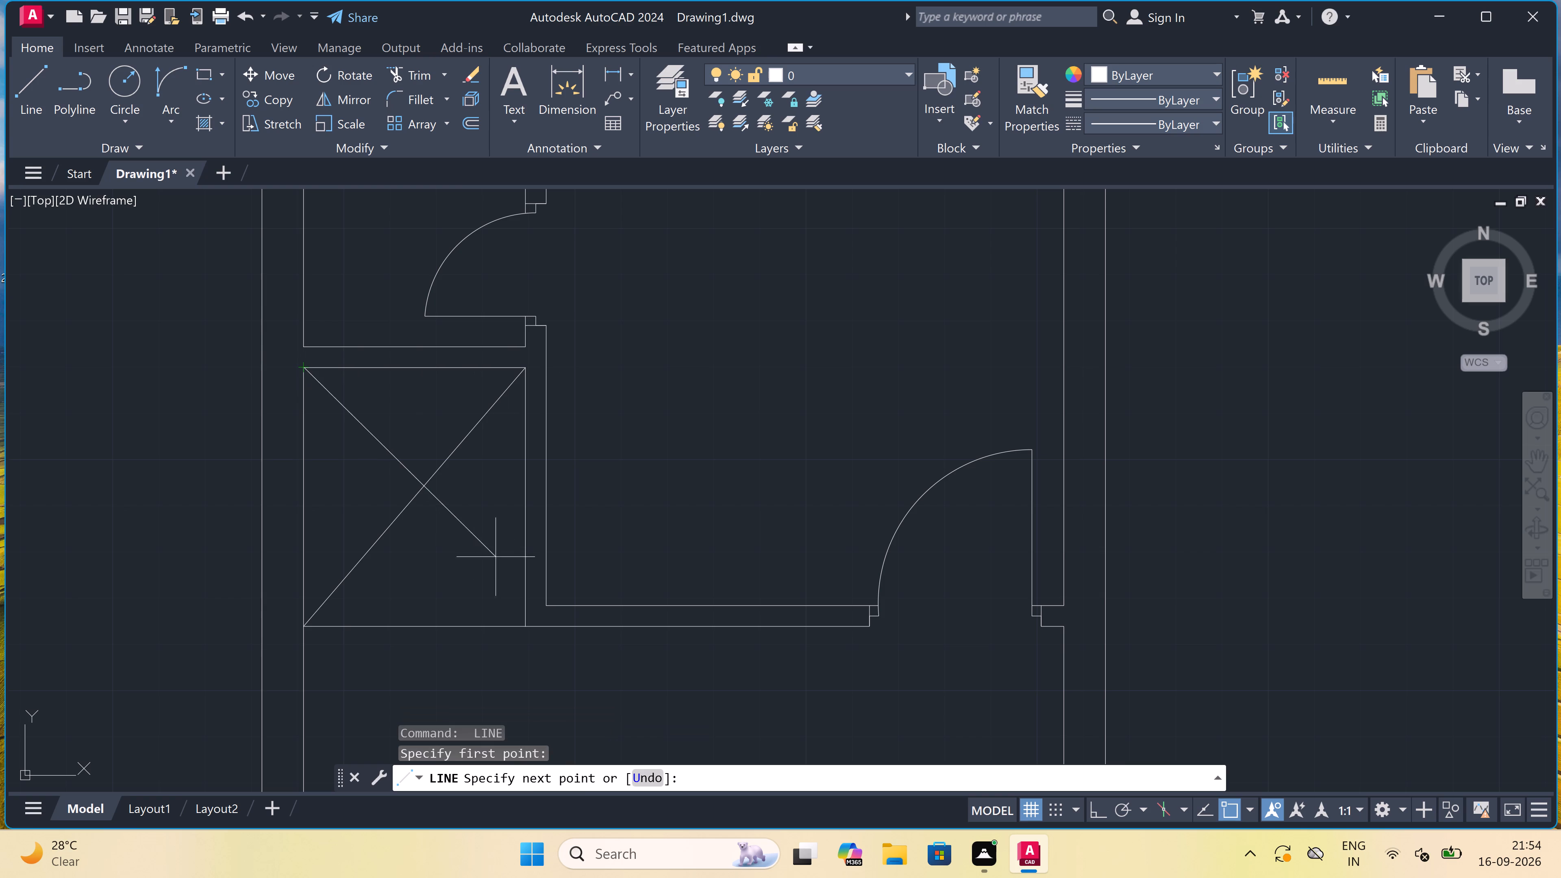
click(523, 621)
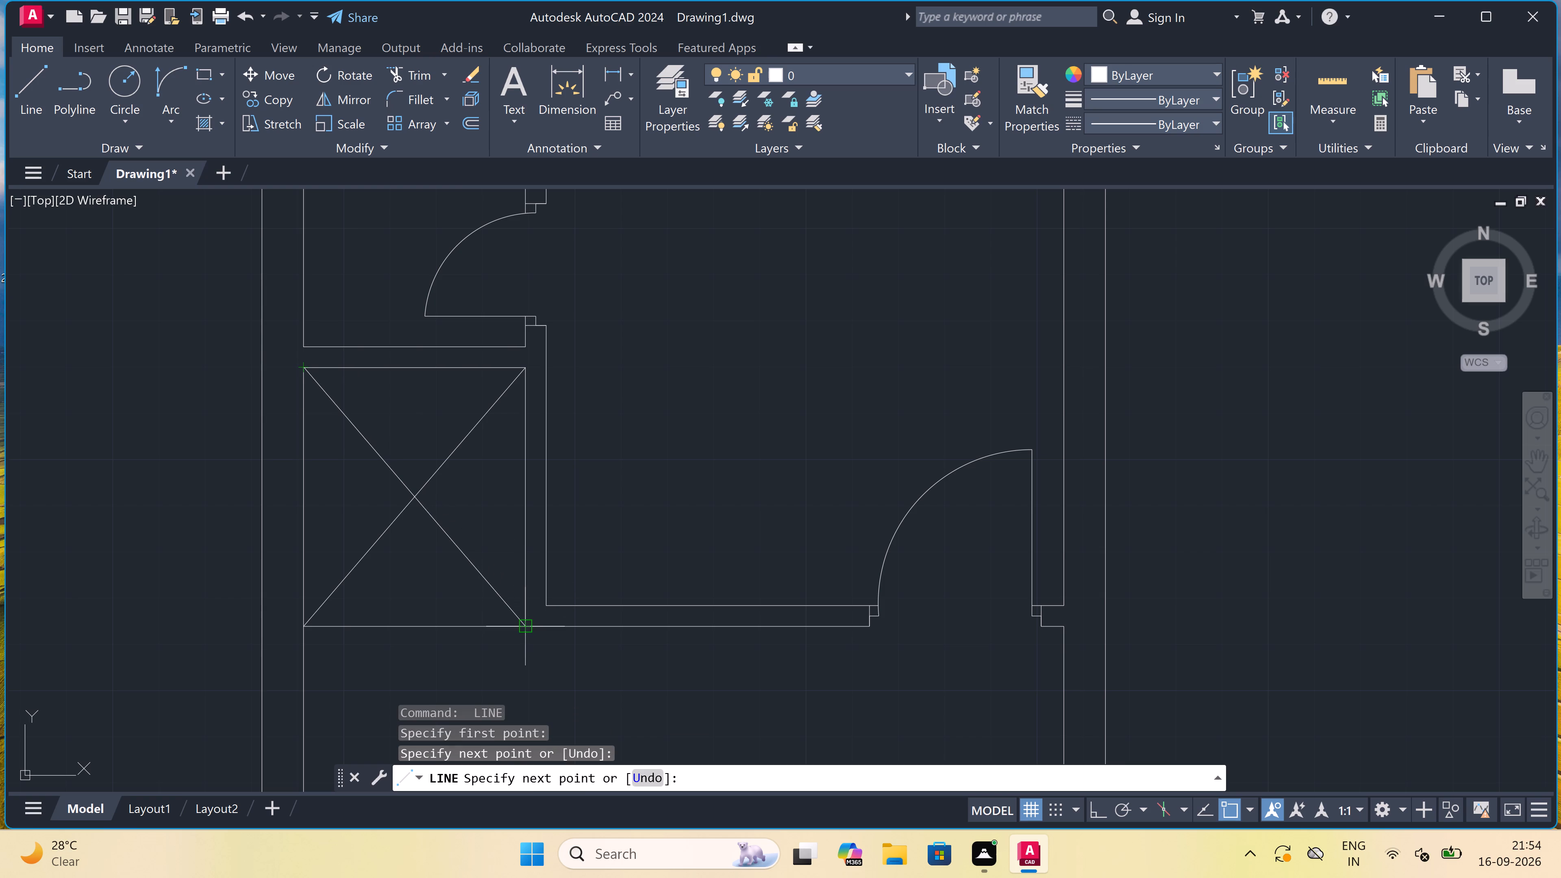
key(Escape)
scroll(490, 522, down, 3)
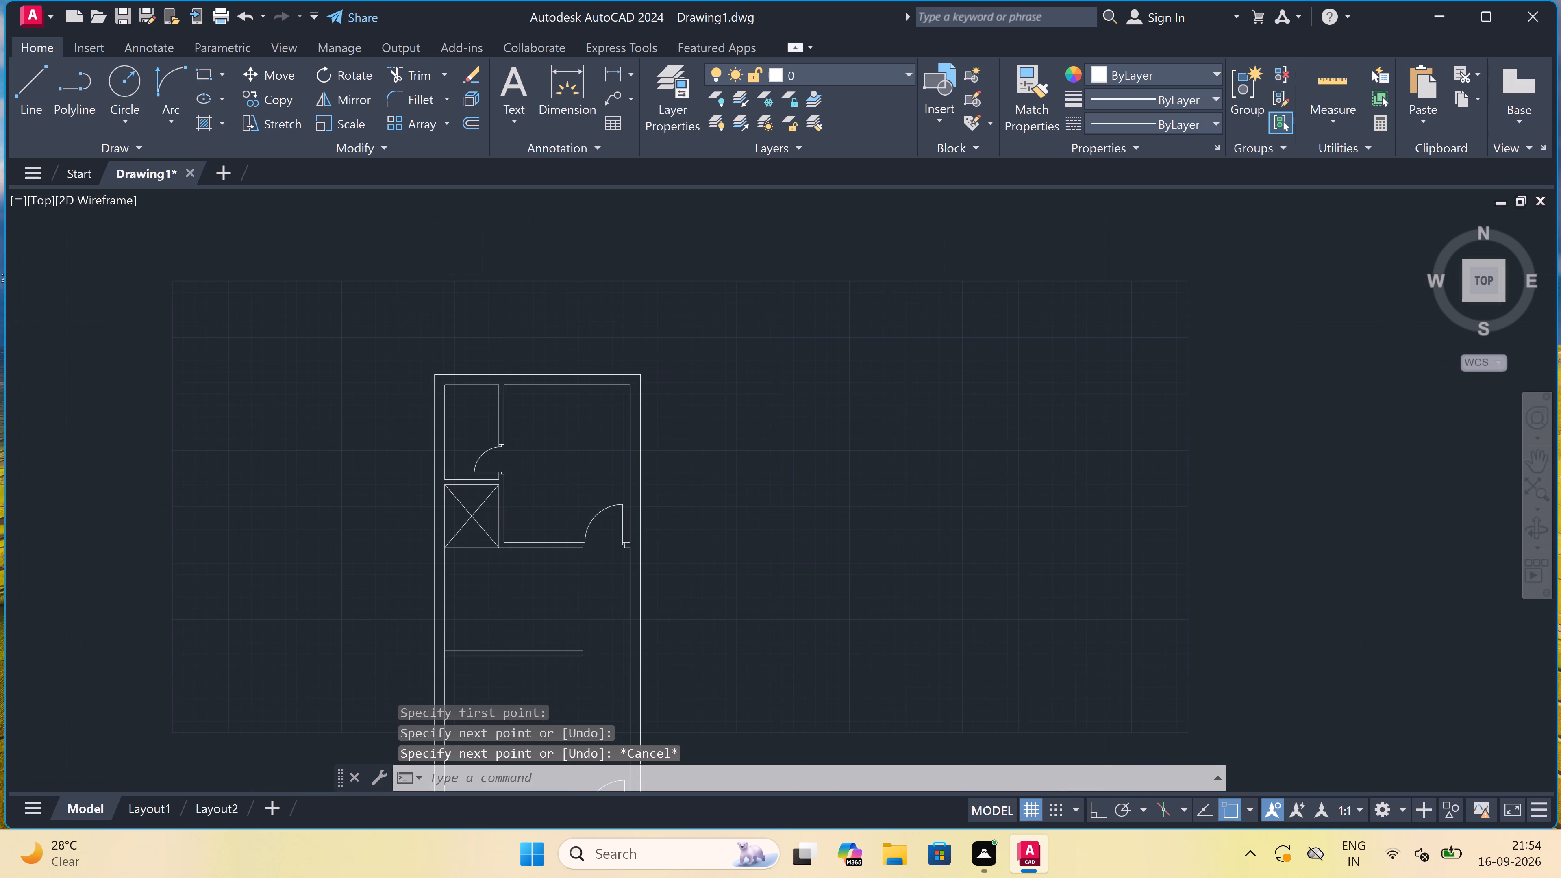
With ortho on, draw a 2' wide window symbol with end lines and a centre line in the partition above the X-marked shaft.
scroll(464, 388, up, 1)
key(space)
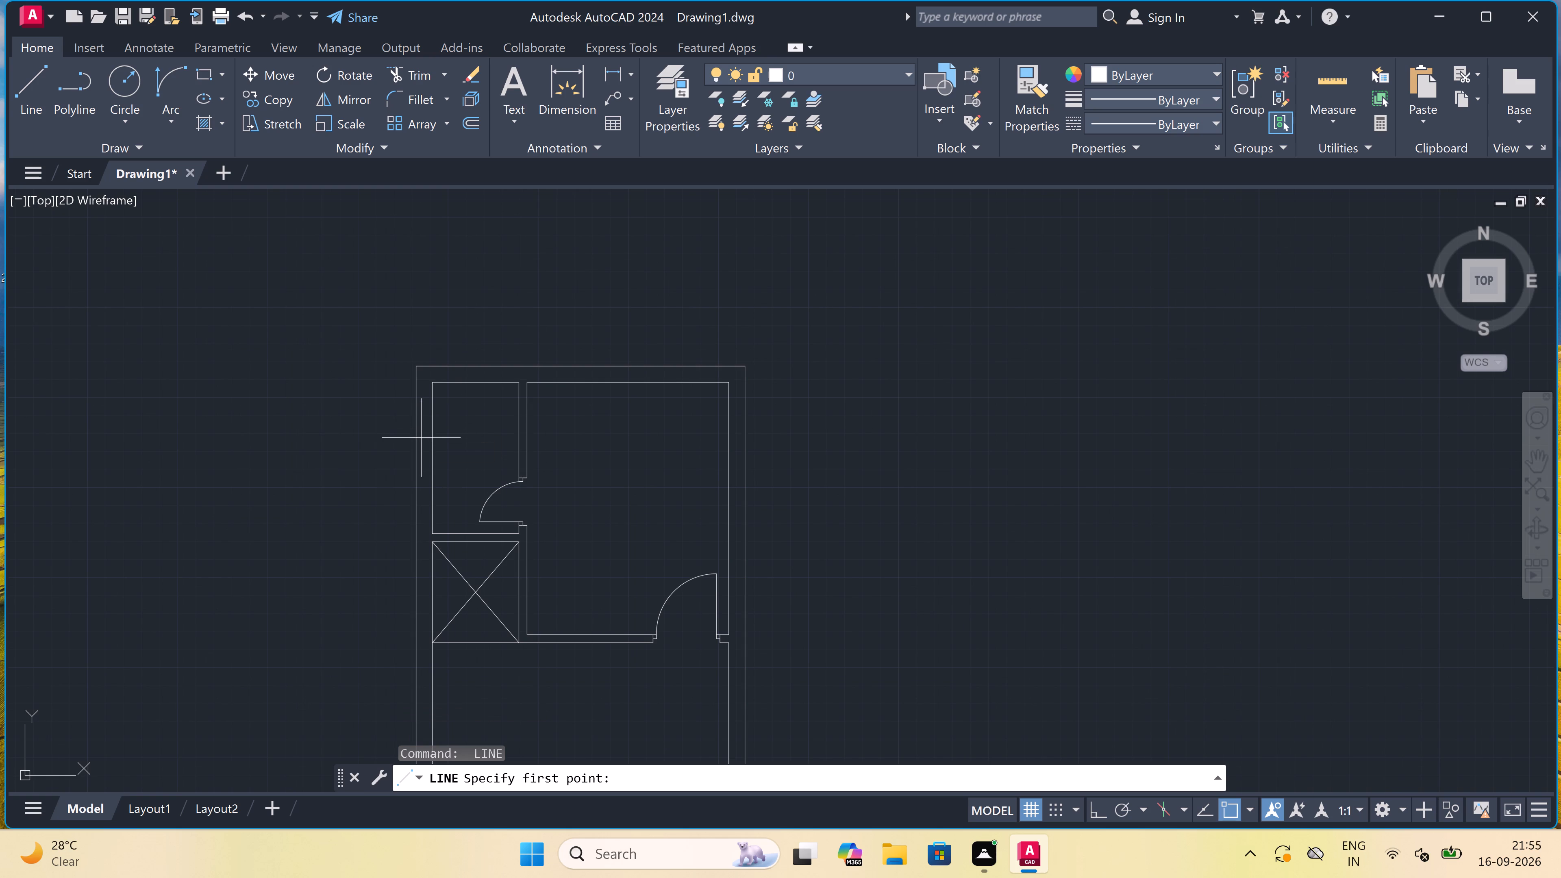
scroll(437, 528, up, 4)
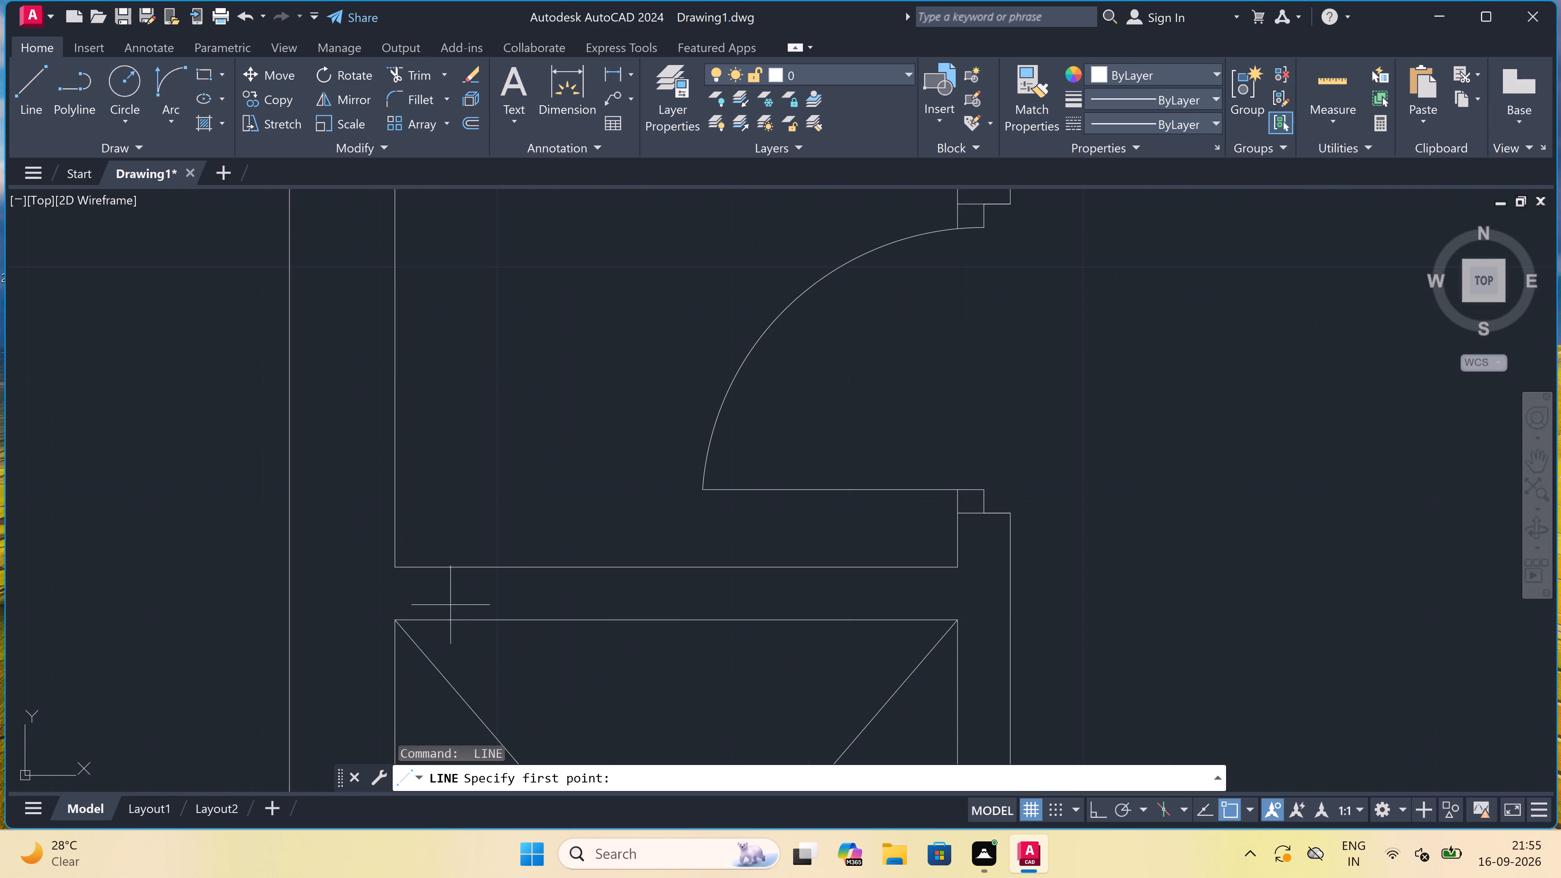
double_click(448, 619)
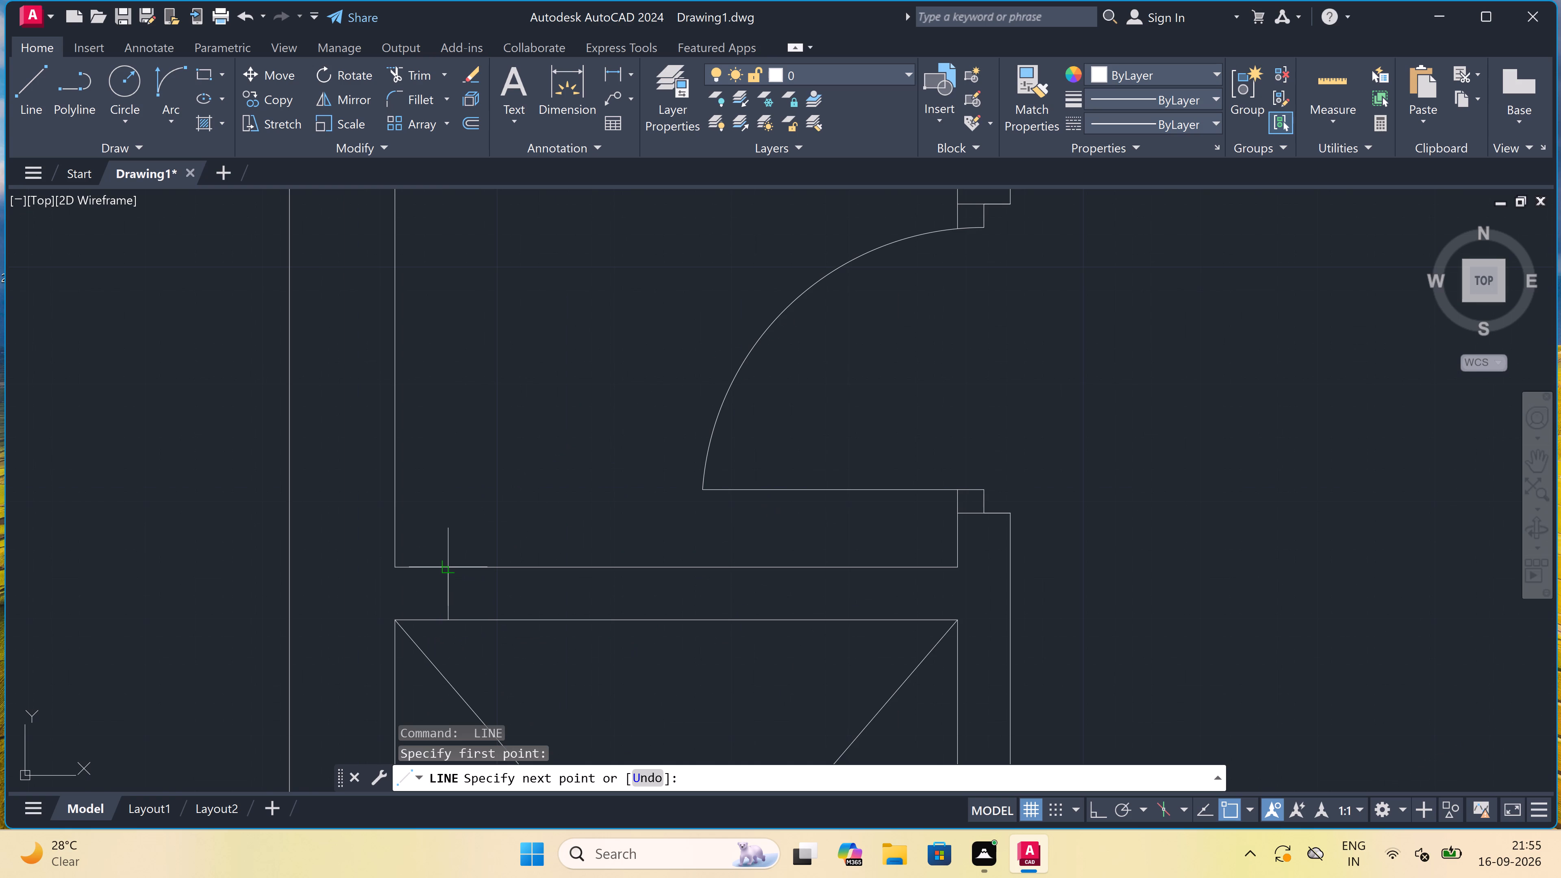
key(F8)
click(448, 563)
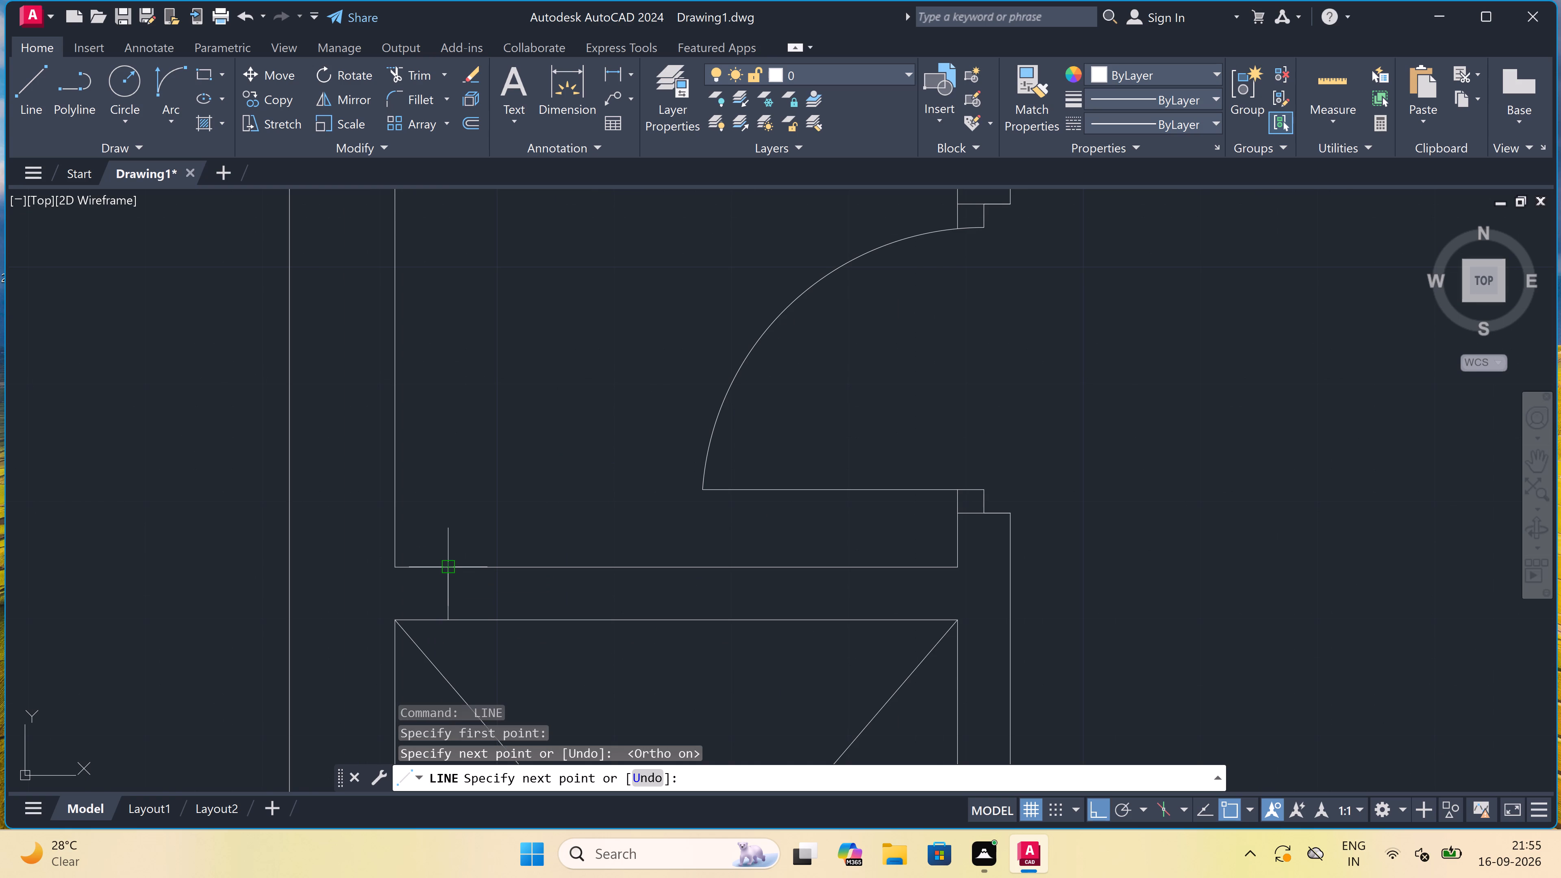
drag(448, 598, 452, 598)
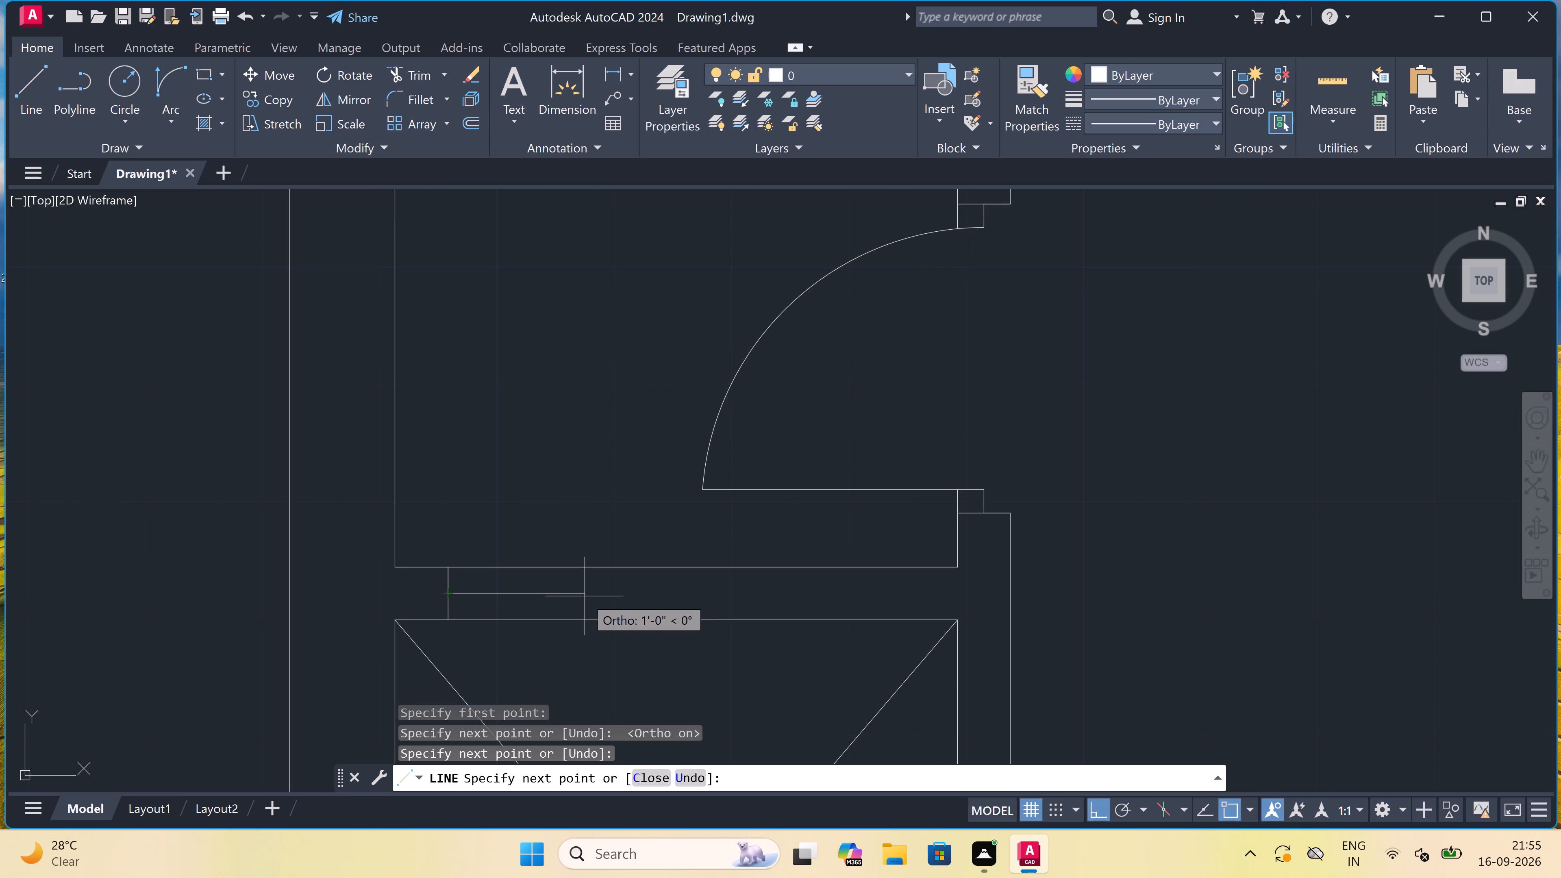
key(2)
text(')
key(space)
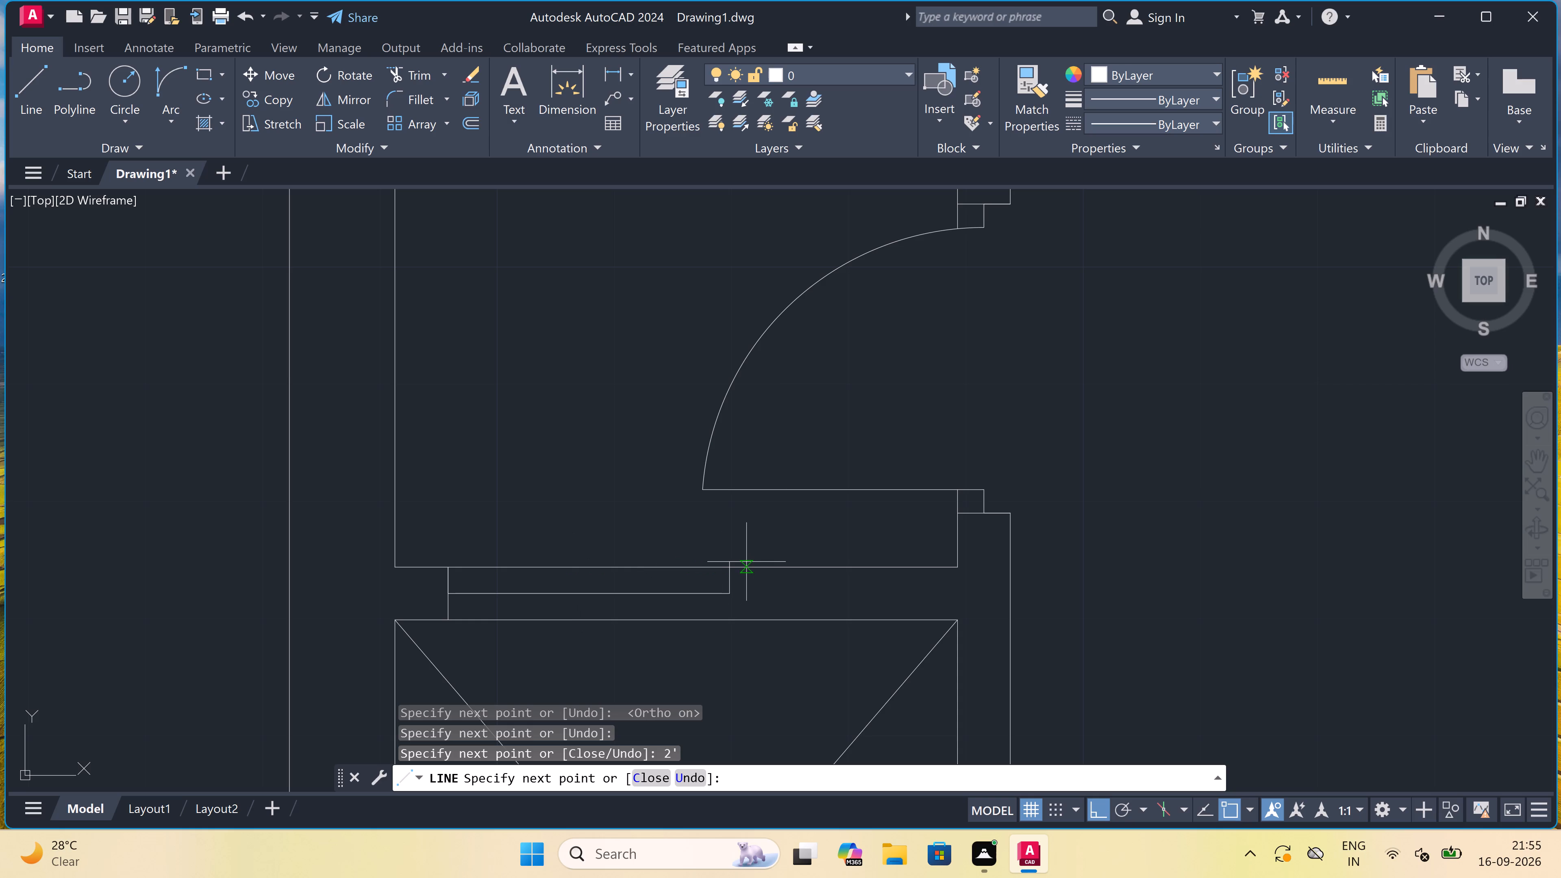
drag(732, 572, 731, 577)
click(728, 626)
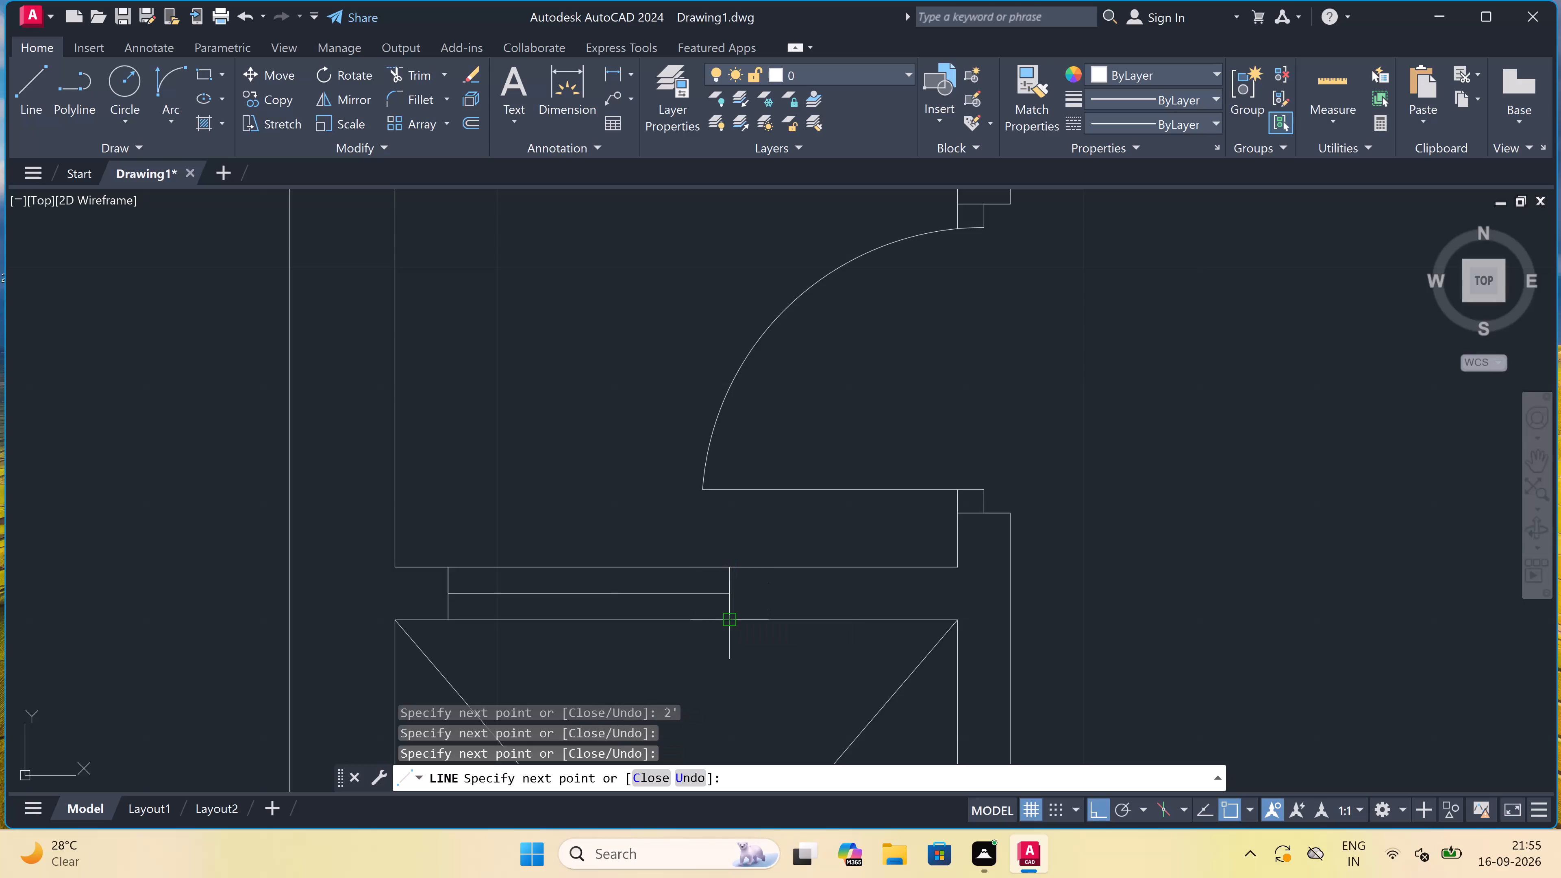
key(Escape)
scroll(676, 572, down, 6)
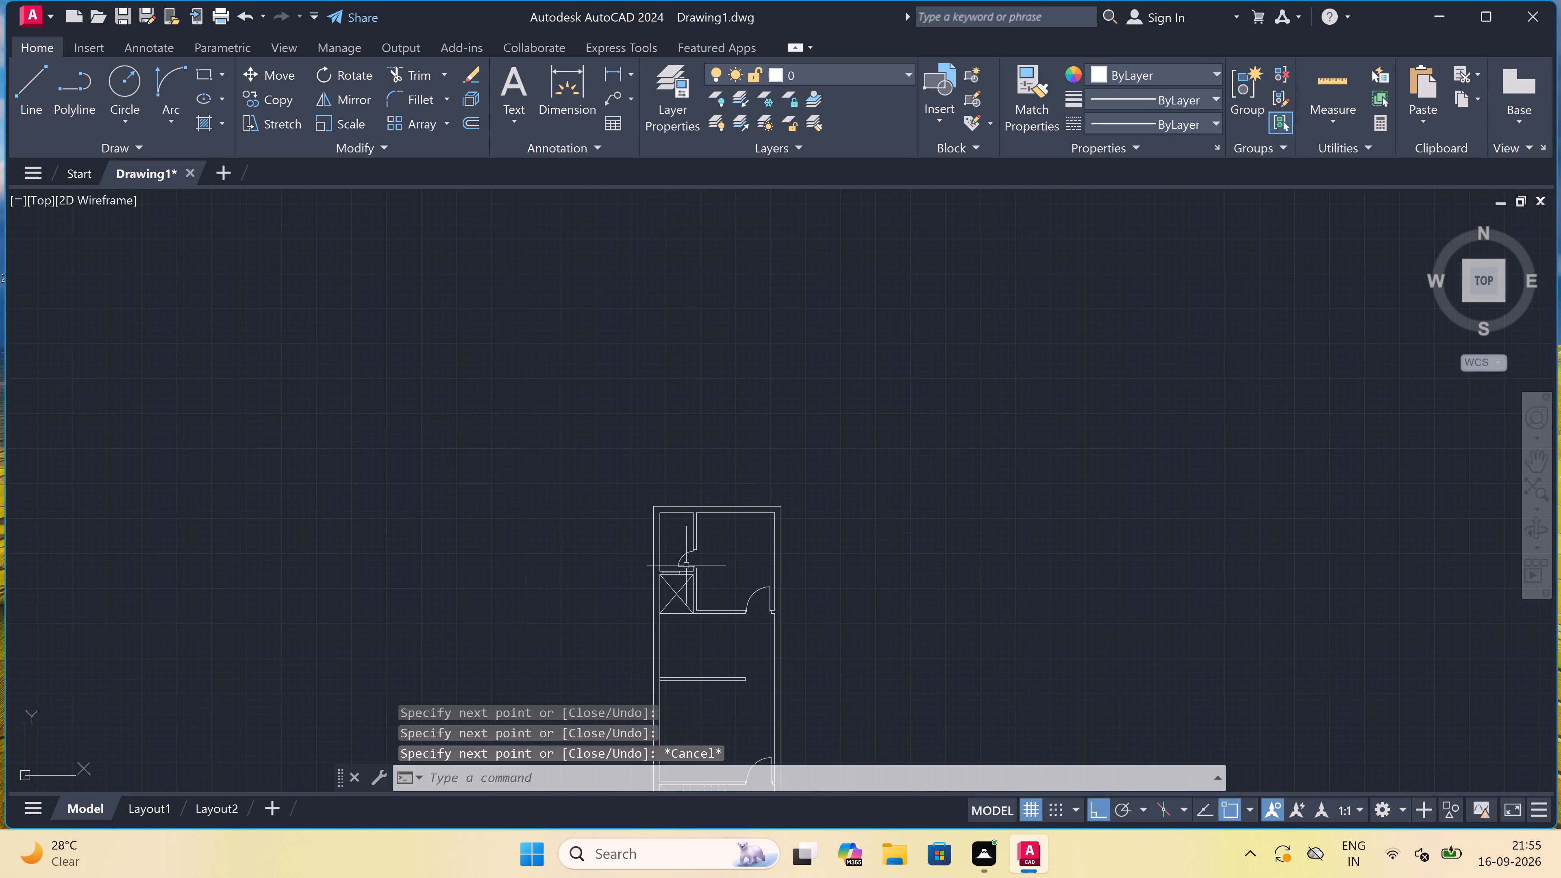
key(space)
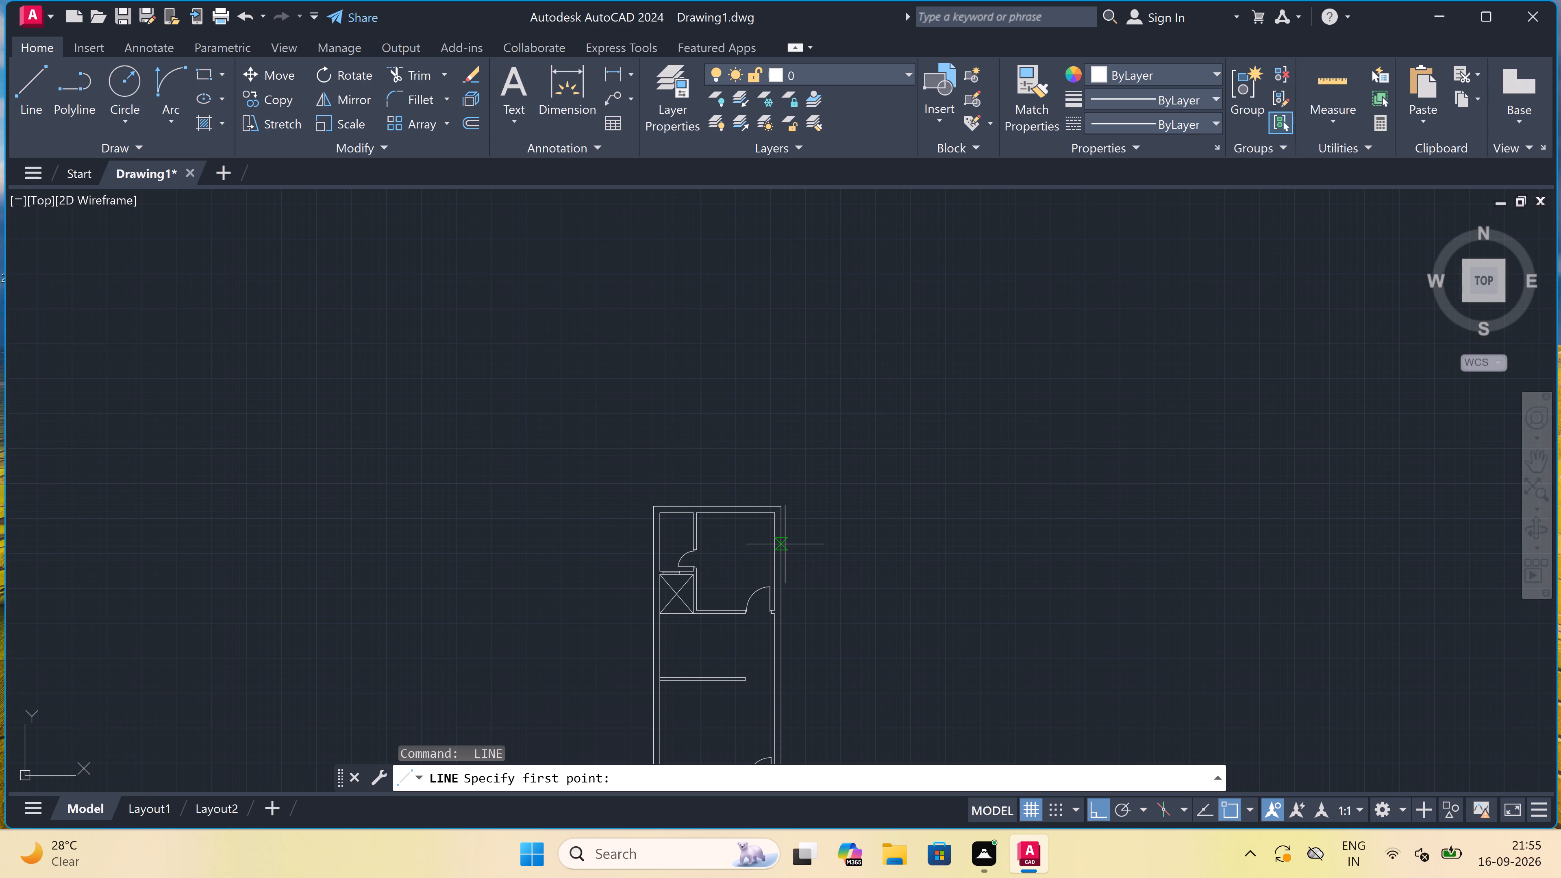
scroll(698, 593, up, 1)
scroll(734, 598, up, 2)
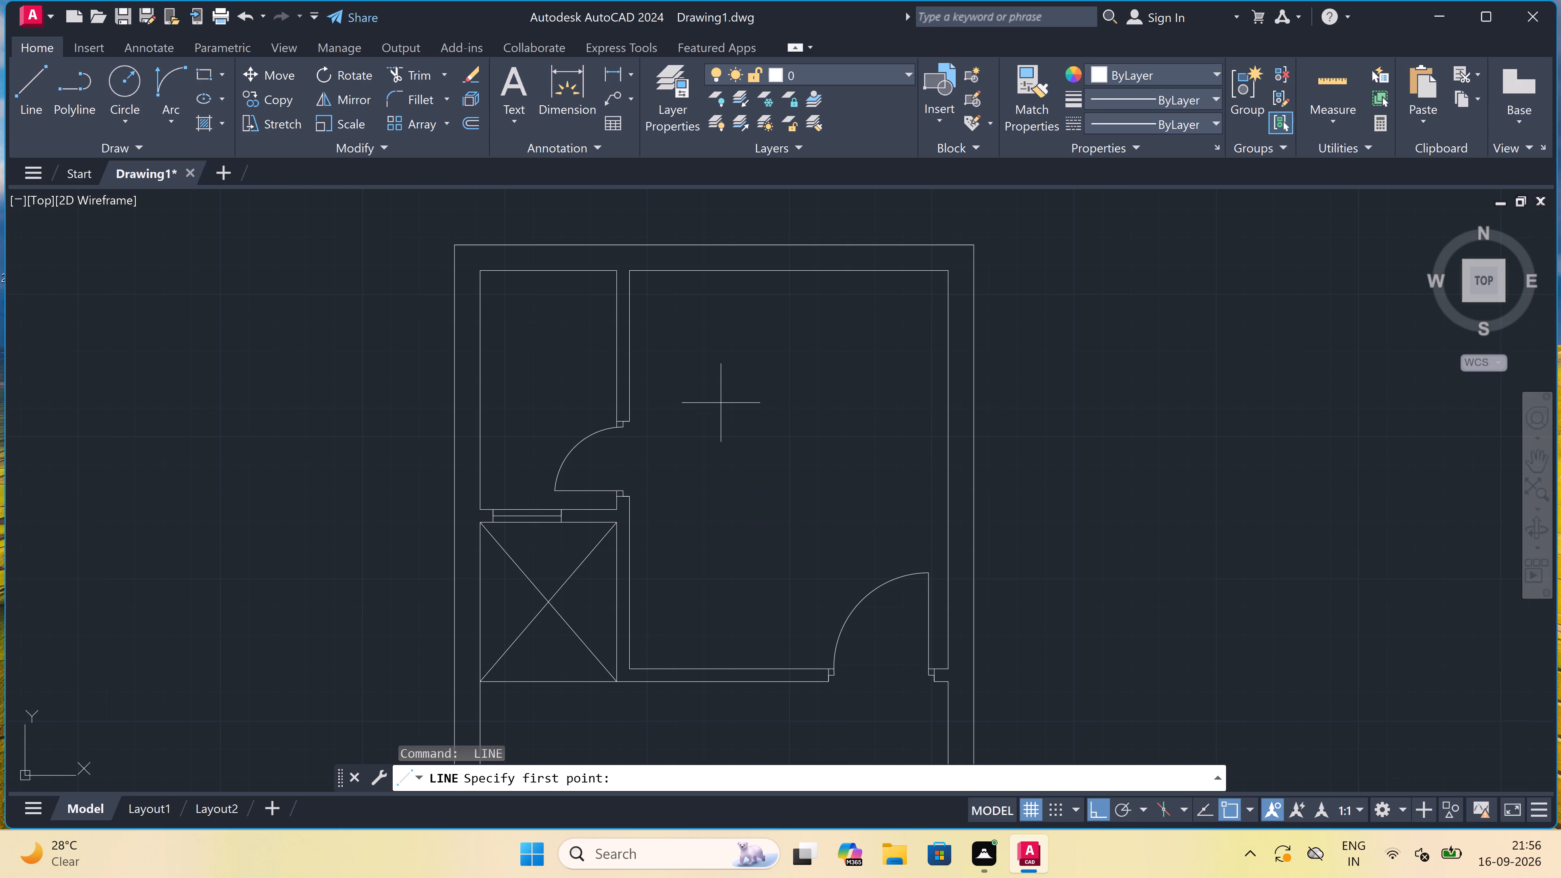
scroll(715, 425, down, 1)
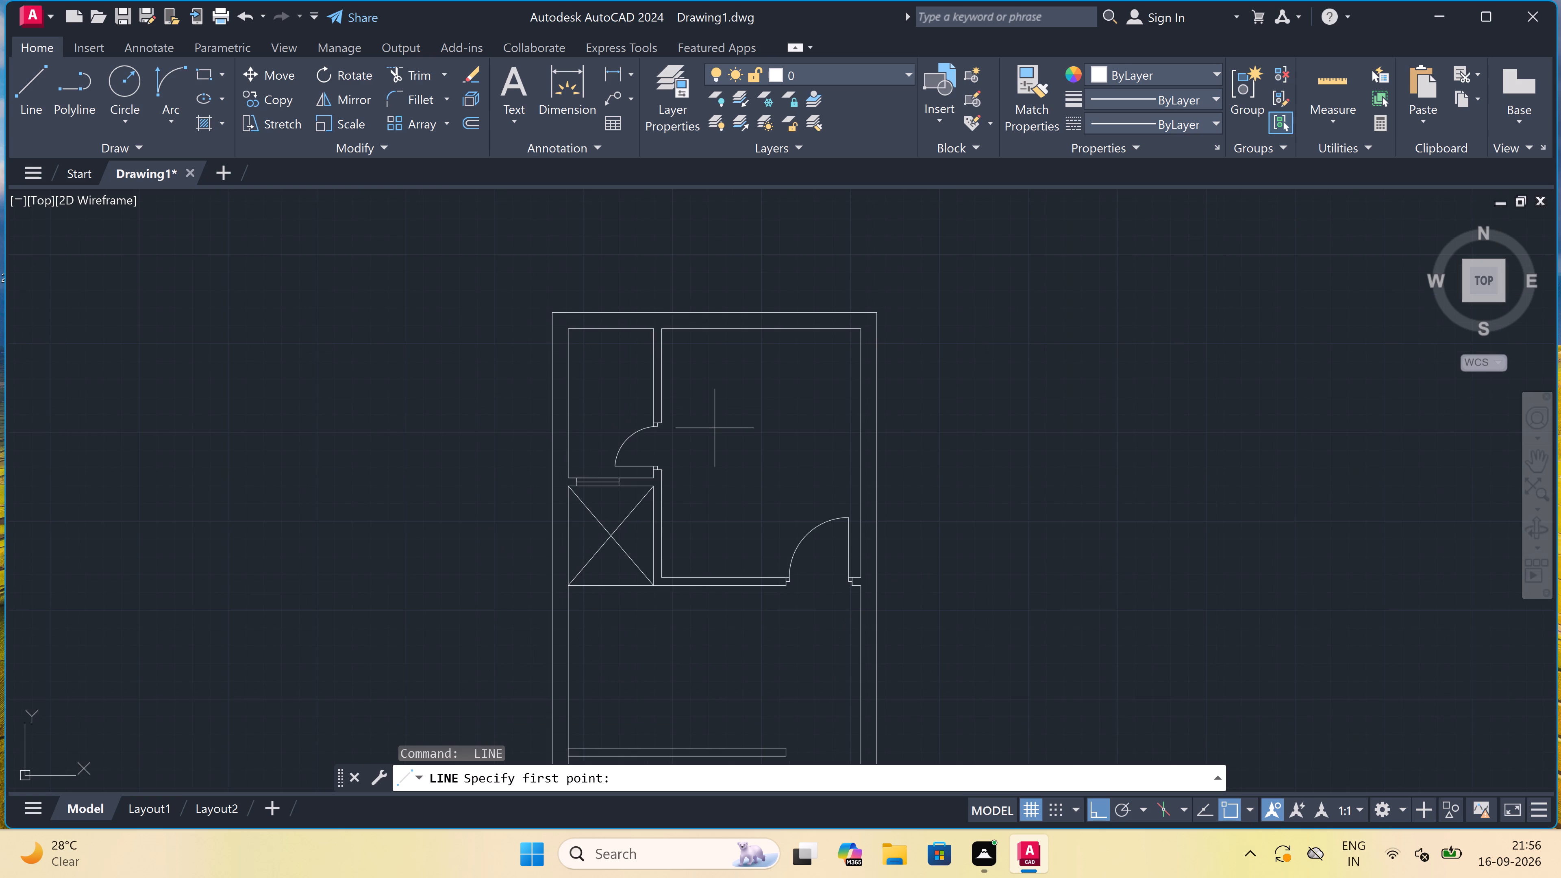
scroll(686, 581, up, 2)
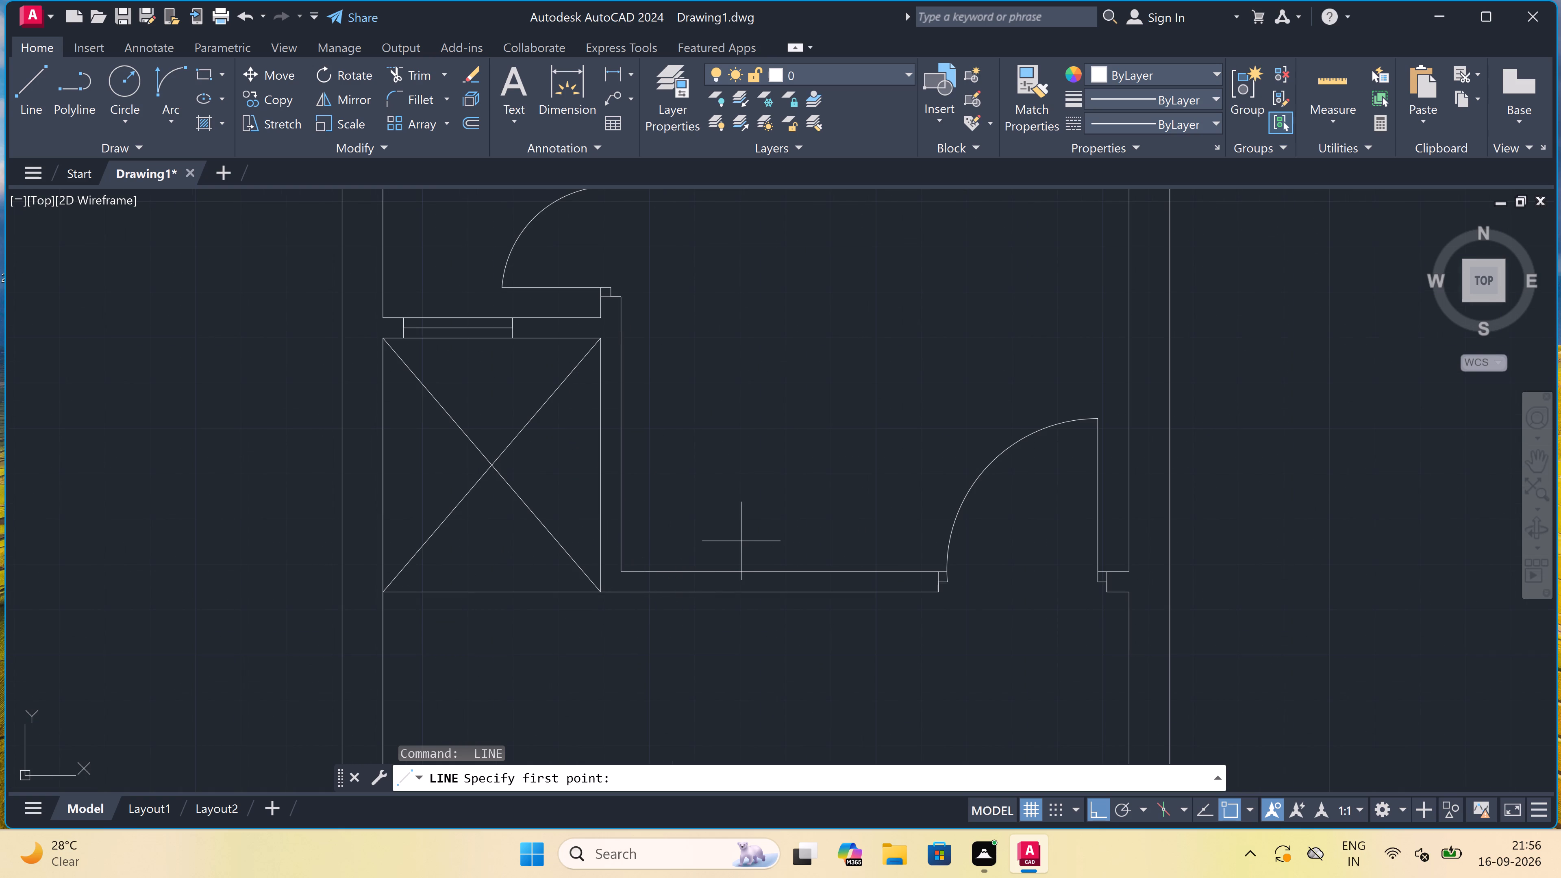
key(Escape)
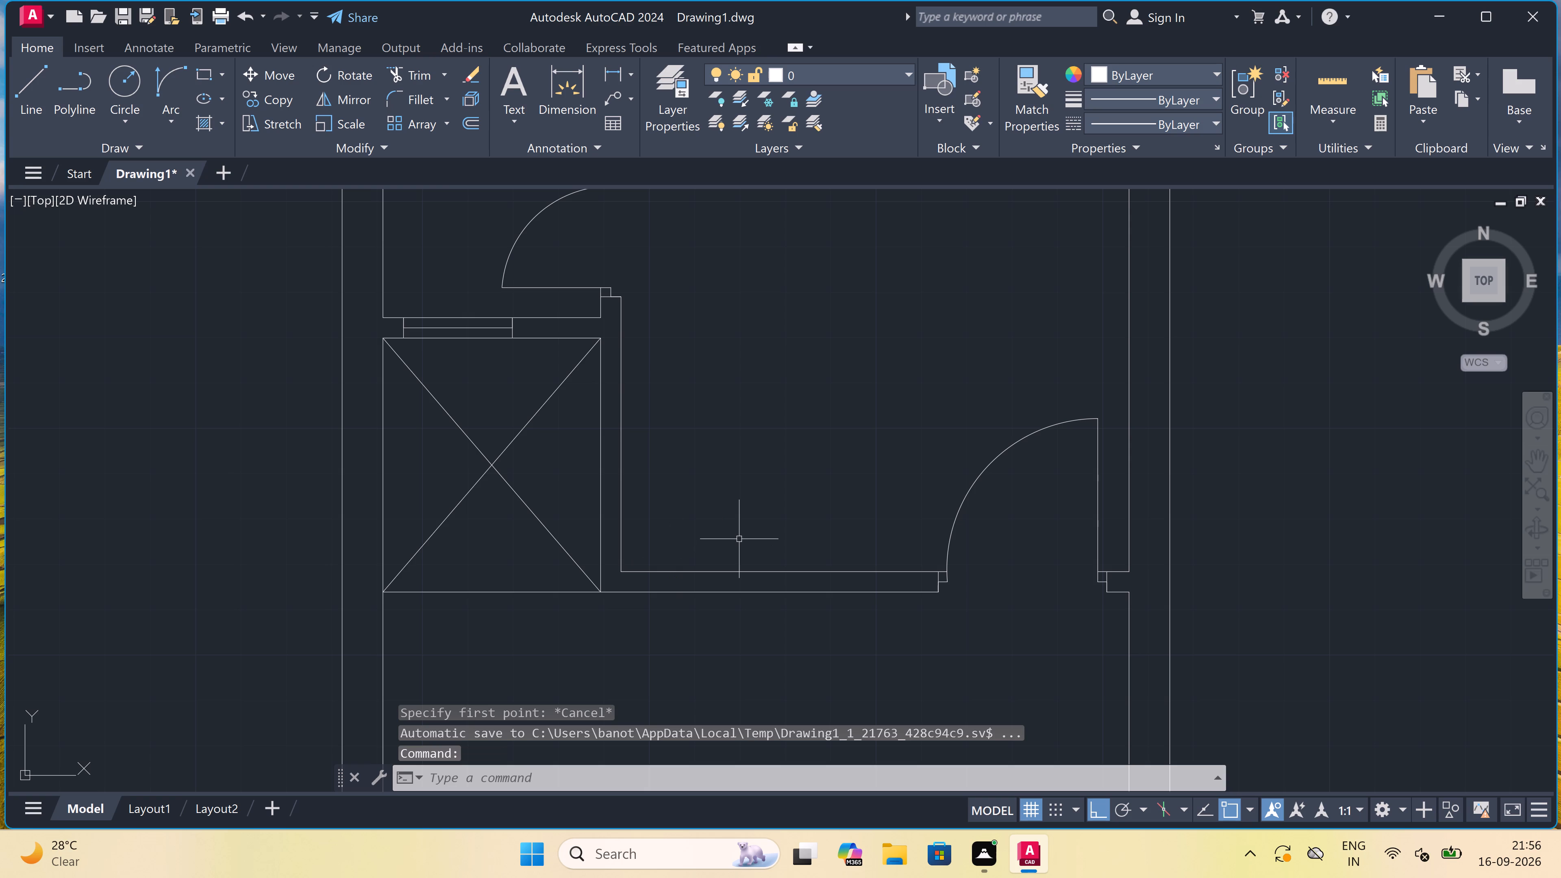
Draw a shallow rectangle along the underside of the large upper room's bottom partition, from the shaft's lower corner to just before the door.
text(rec)
key(space)
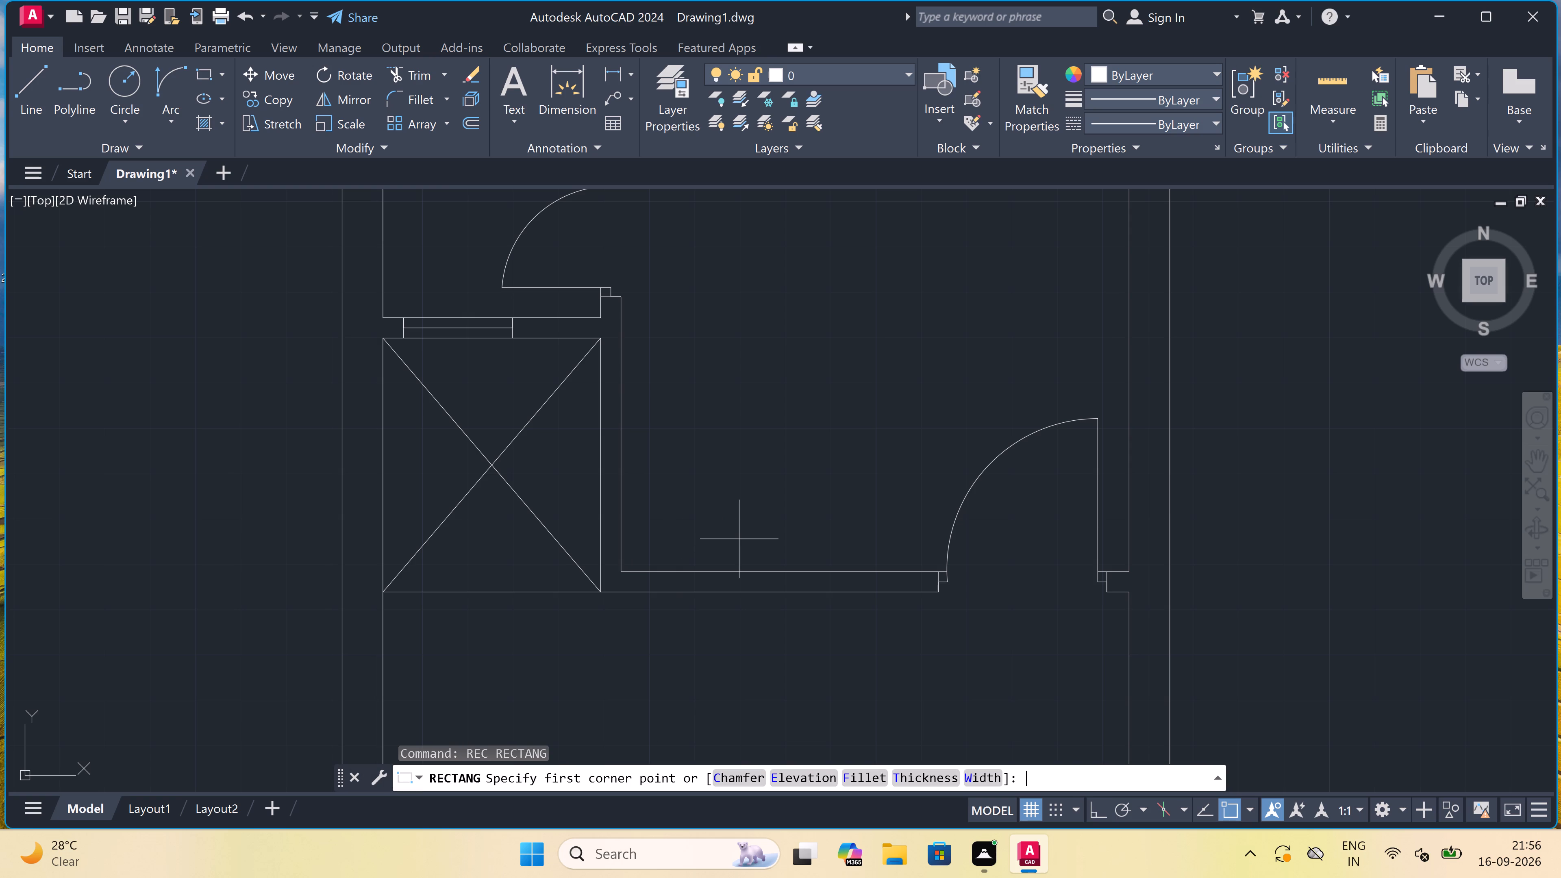
scroll(737, 537, down, 2)
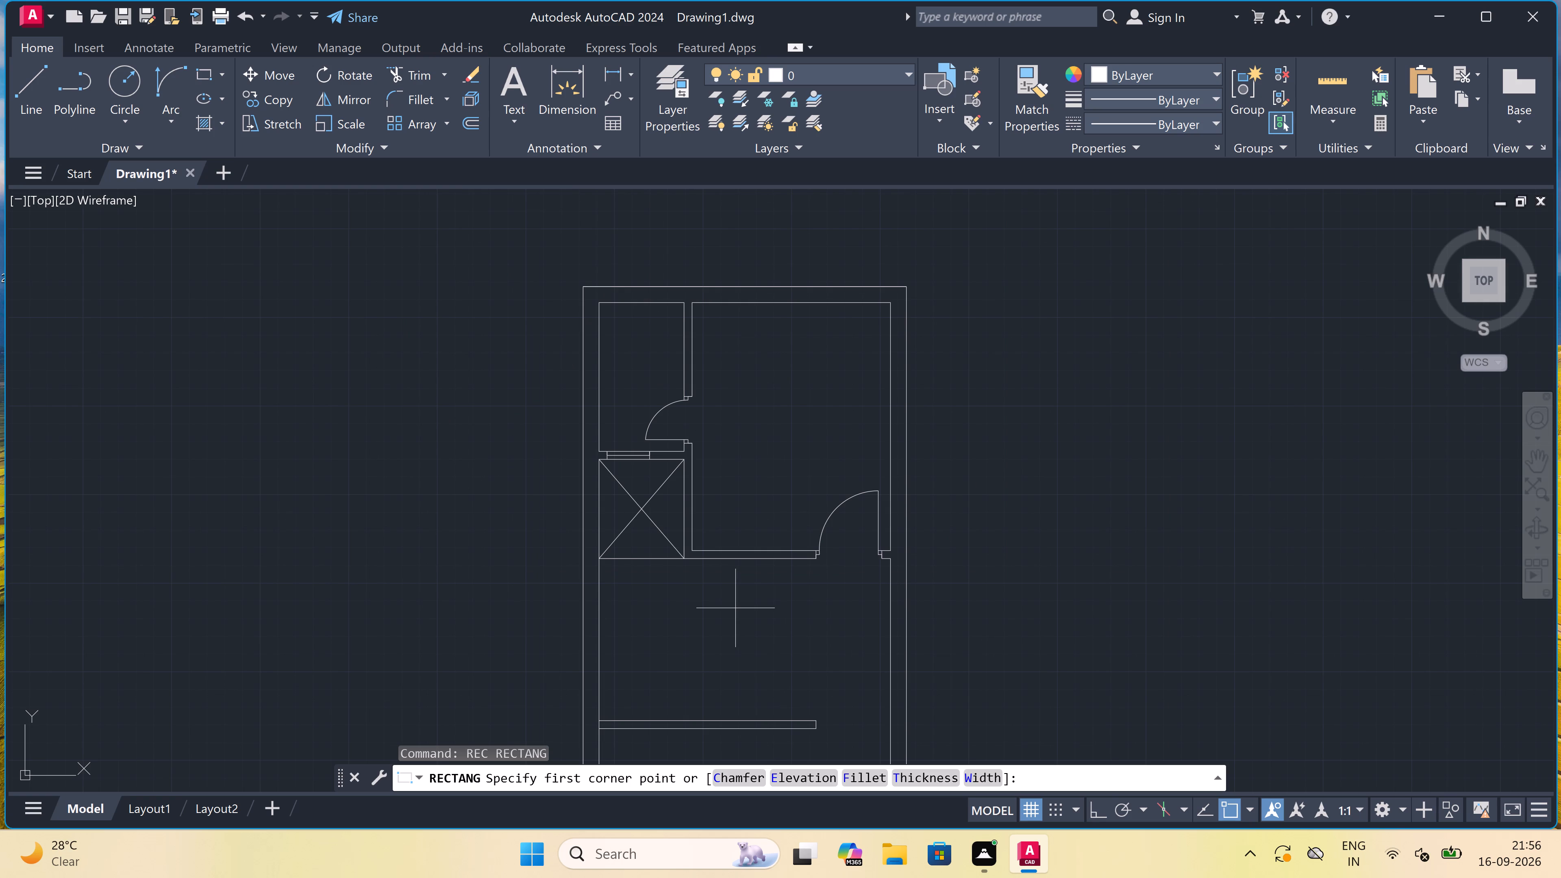
scroll(732, 602, up, 1)
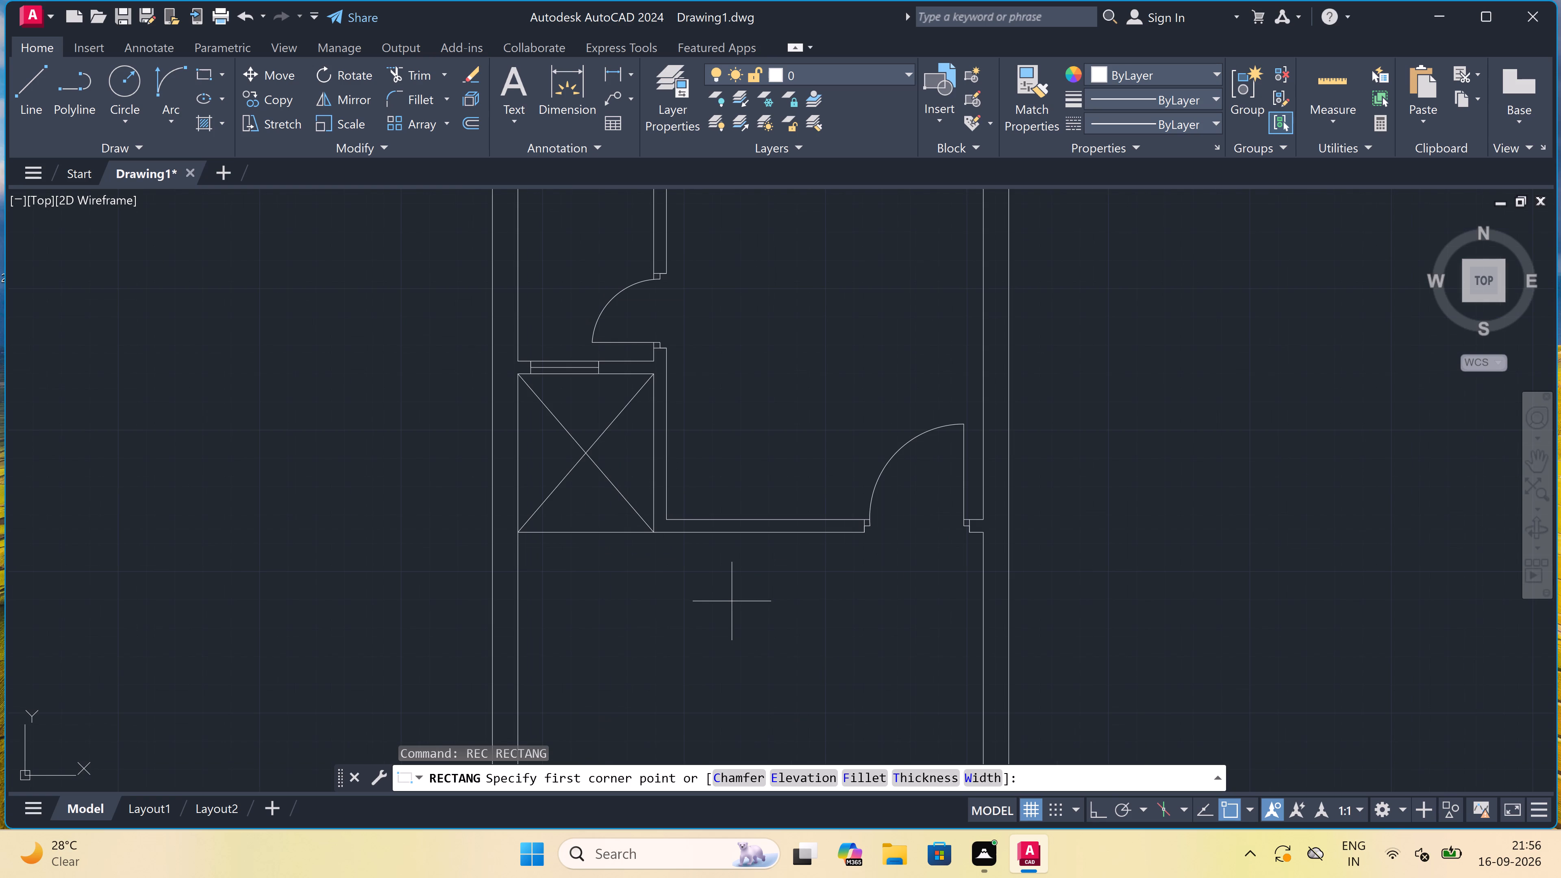
click(657, 533)
scroll(785, 576, up, 1)
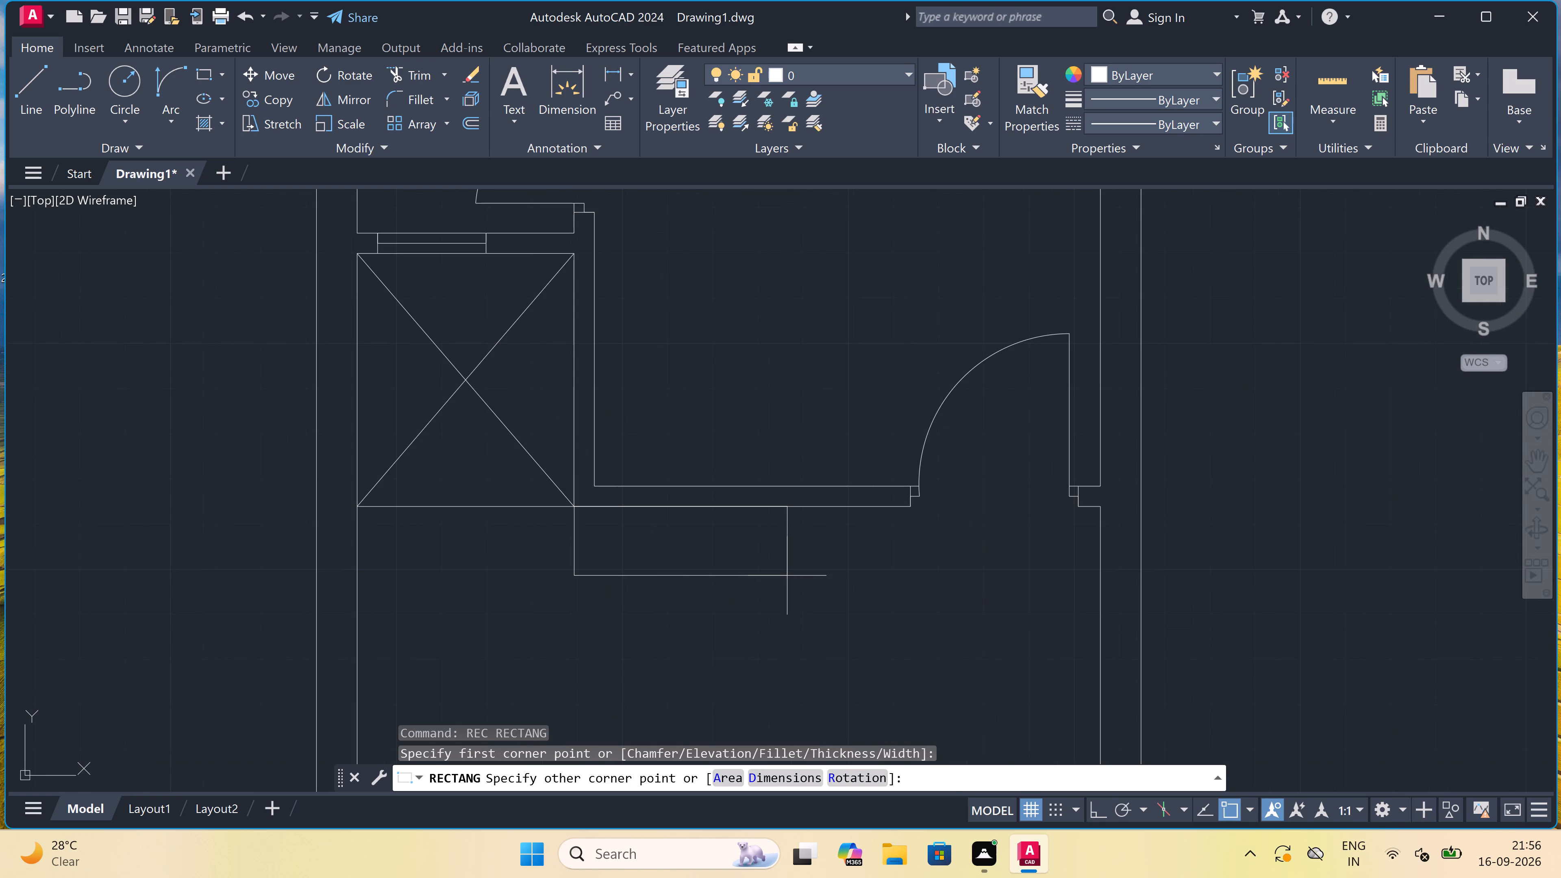
double_click(894, 569)
Draw a 5' wide window symbol with end lines and a centre line in the large upper room's east outer wall.
scroll(826, 536, down, 2)
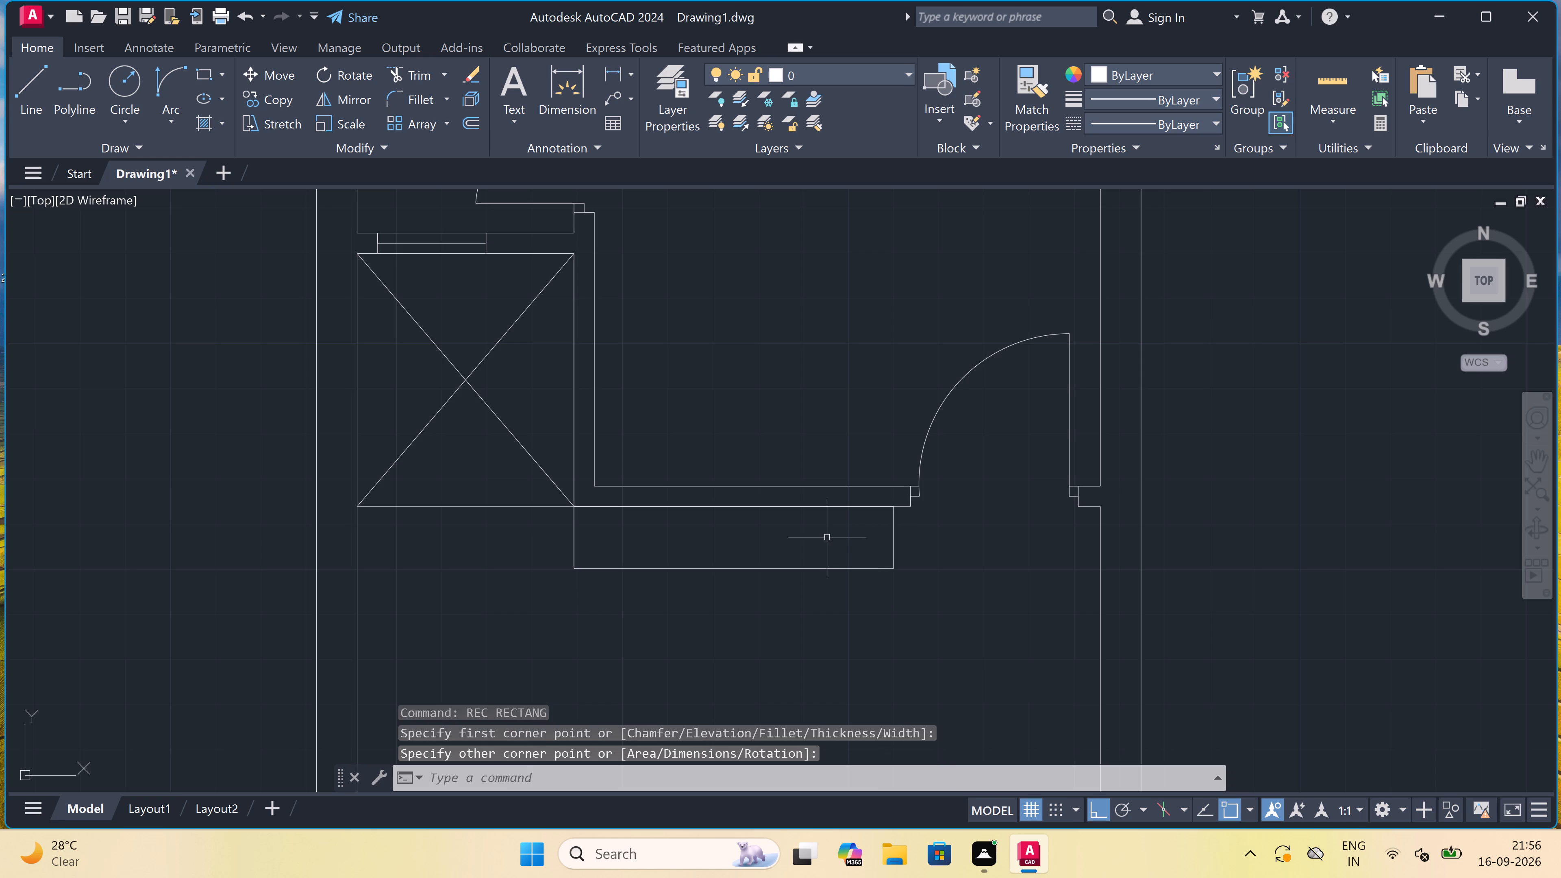
scroll(792, 550, up, 3)
scroll(757, 520, down, 5)
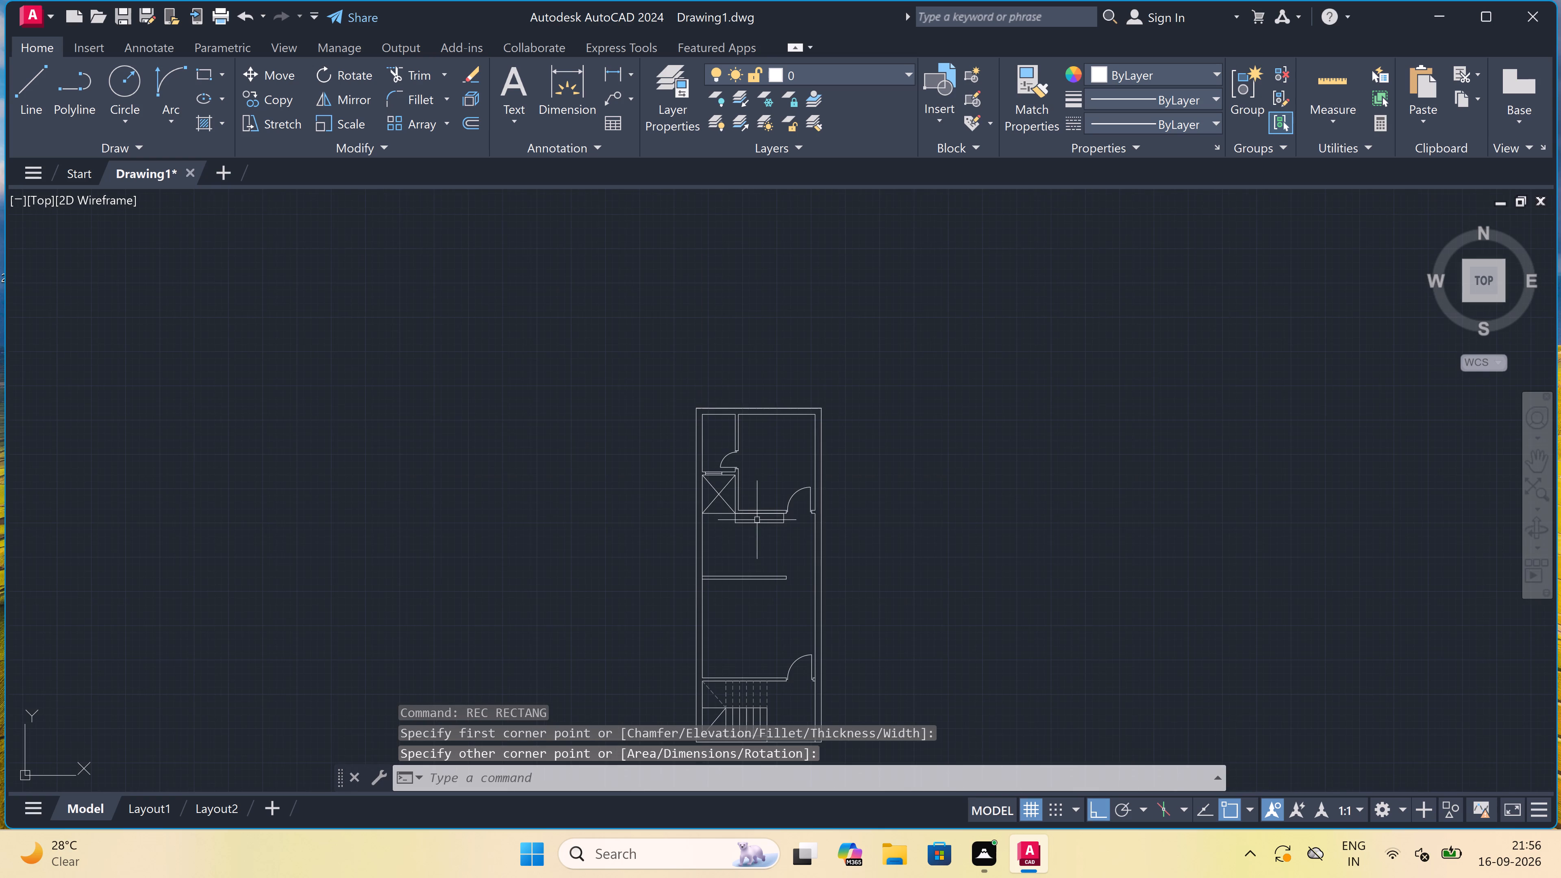
scroll(754, 436, up, 4)
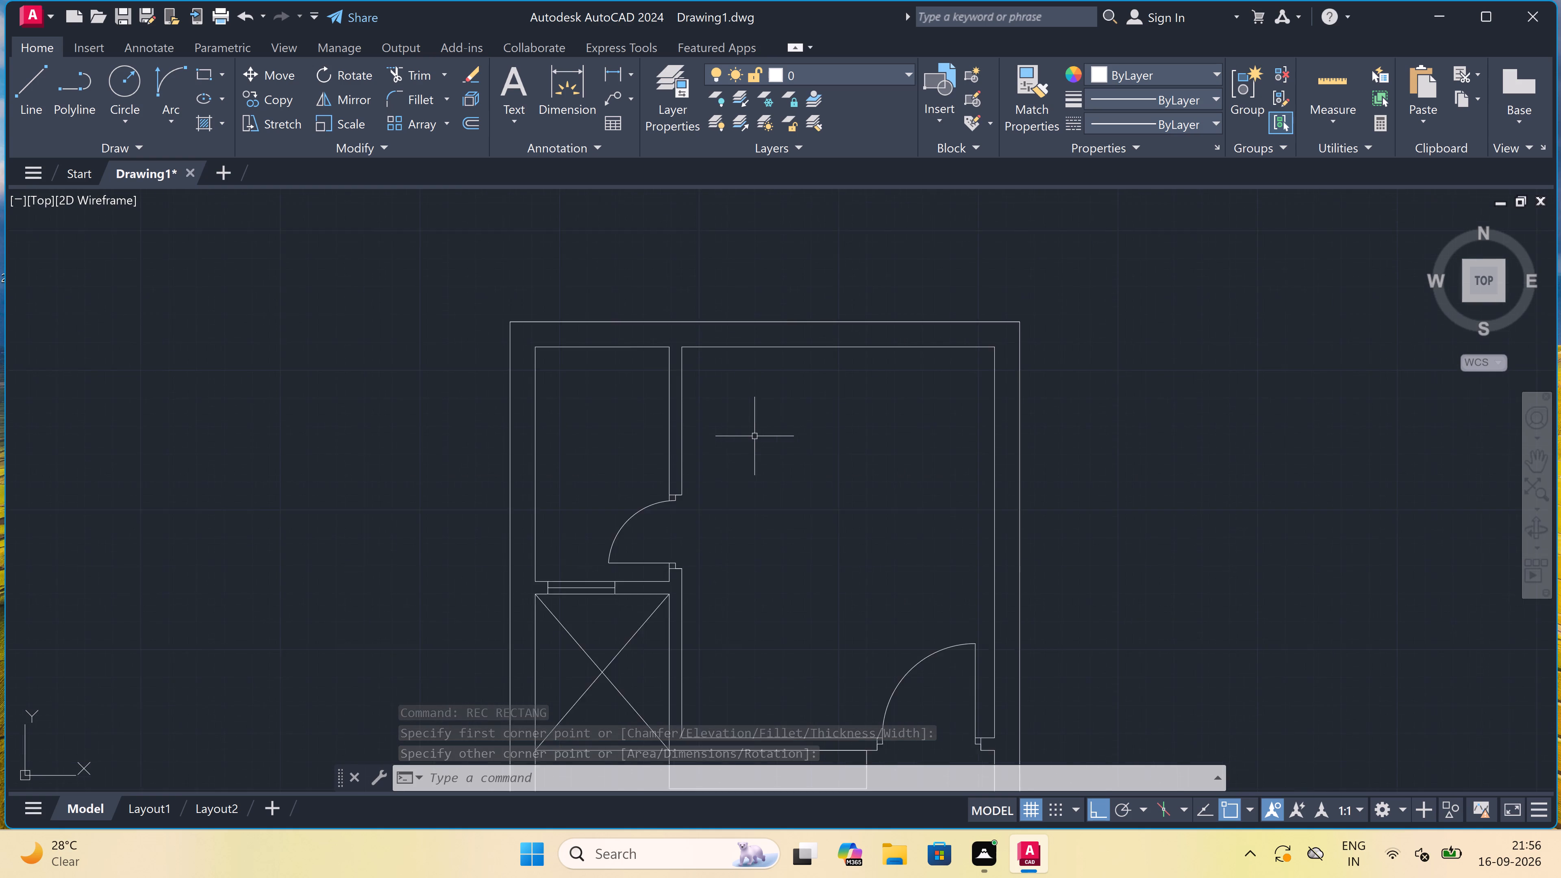
scroll(757, 432, down, 2)
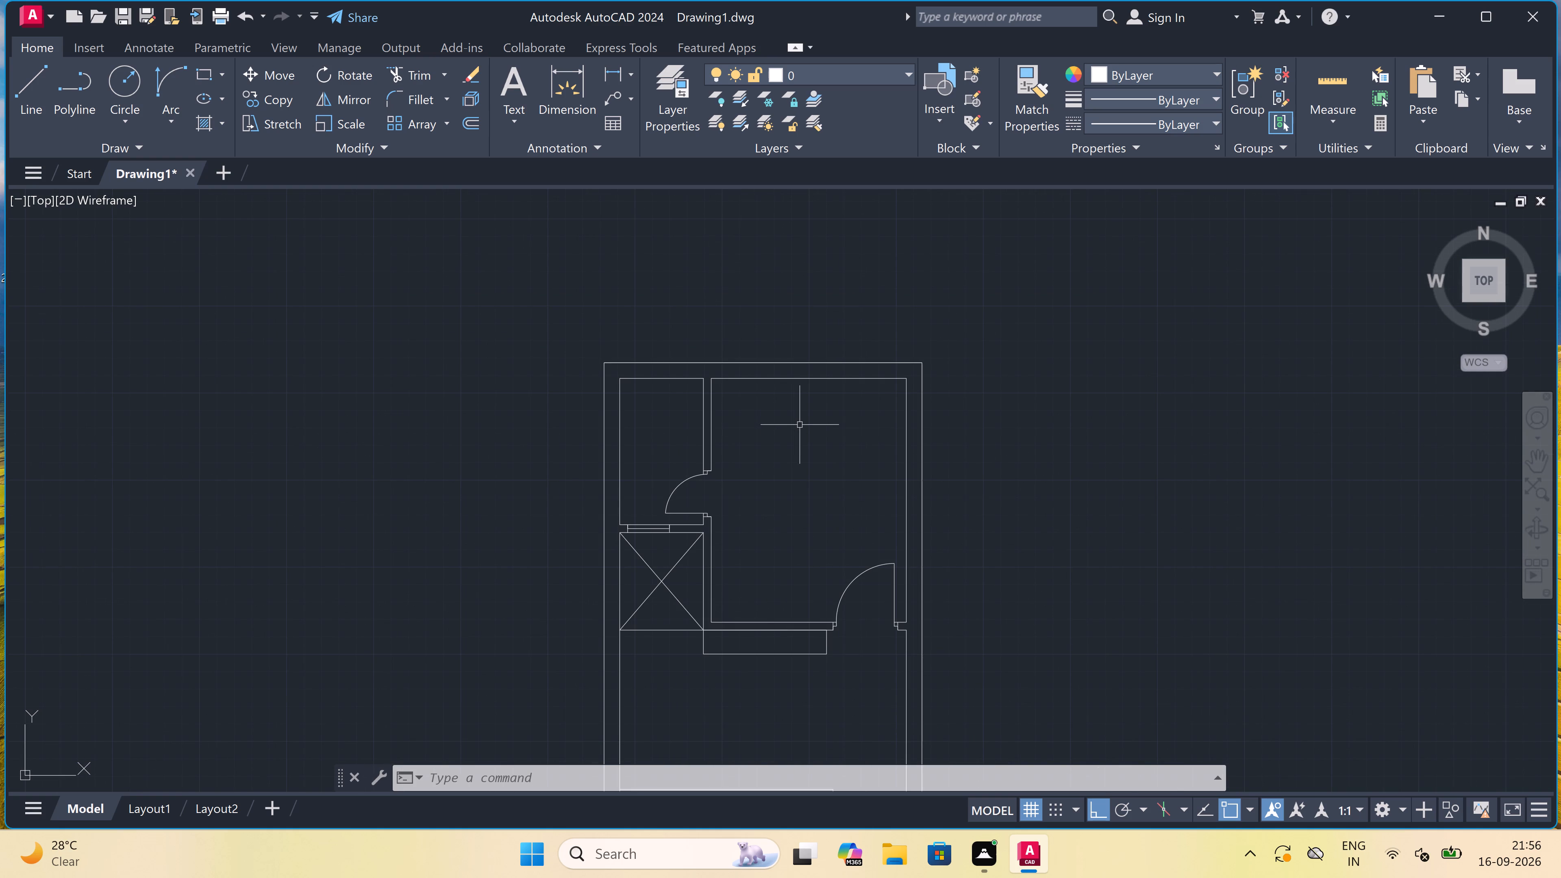
scroll(809, 432, down, 1)
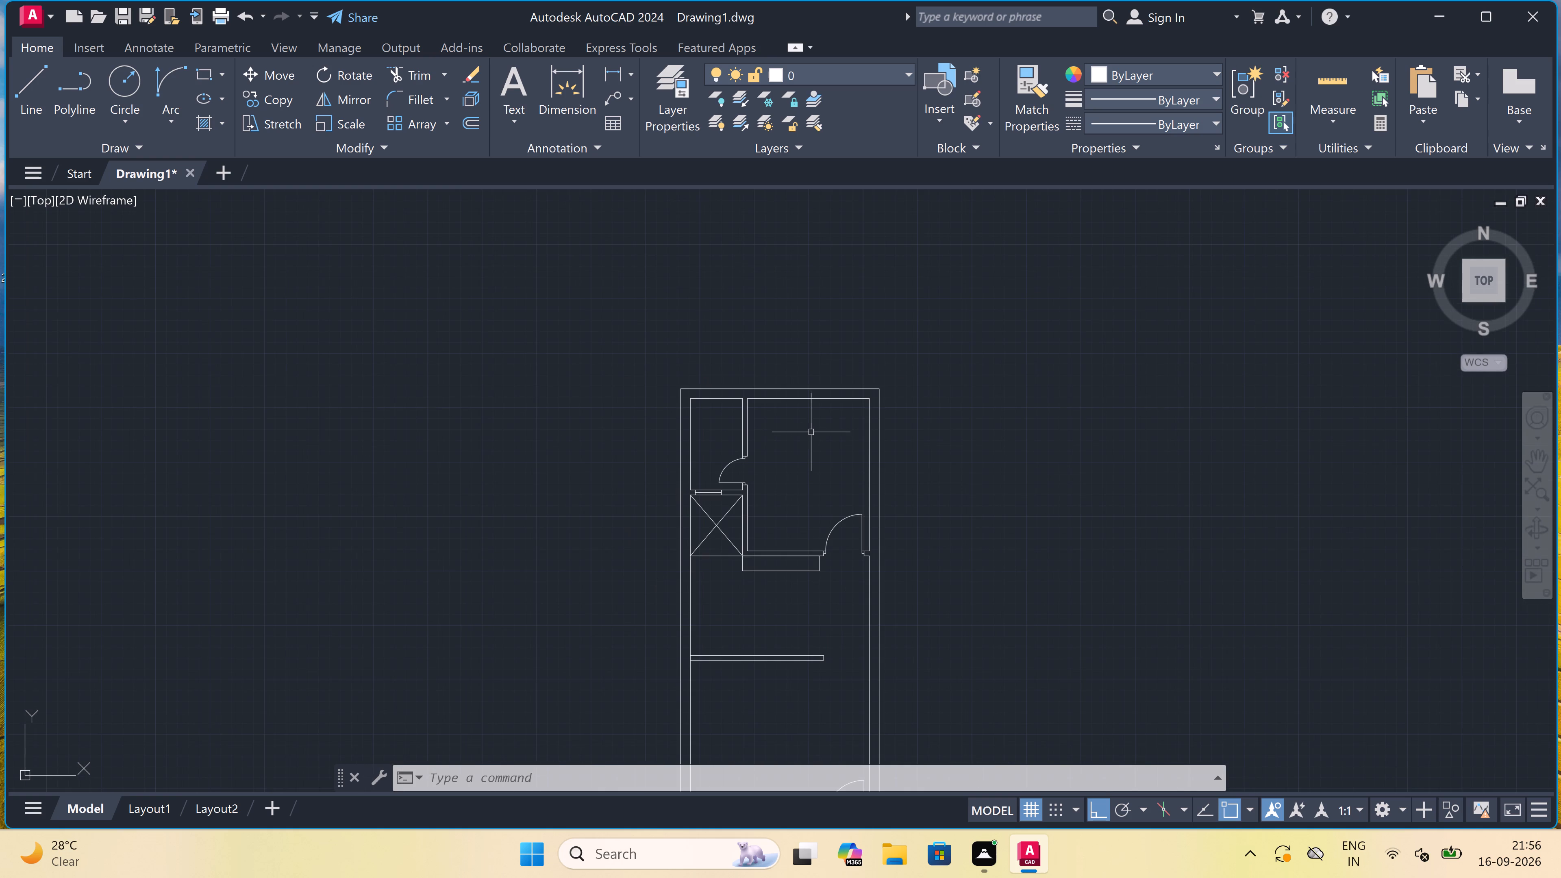
scroll(867, 473, up, 2)
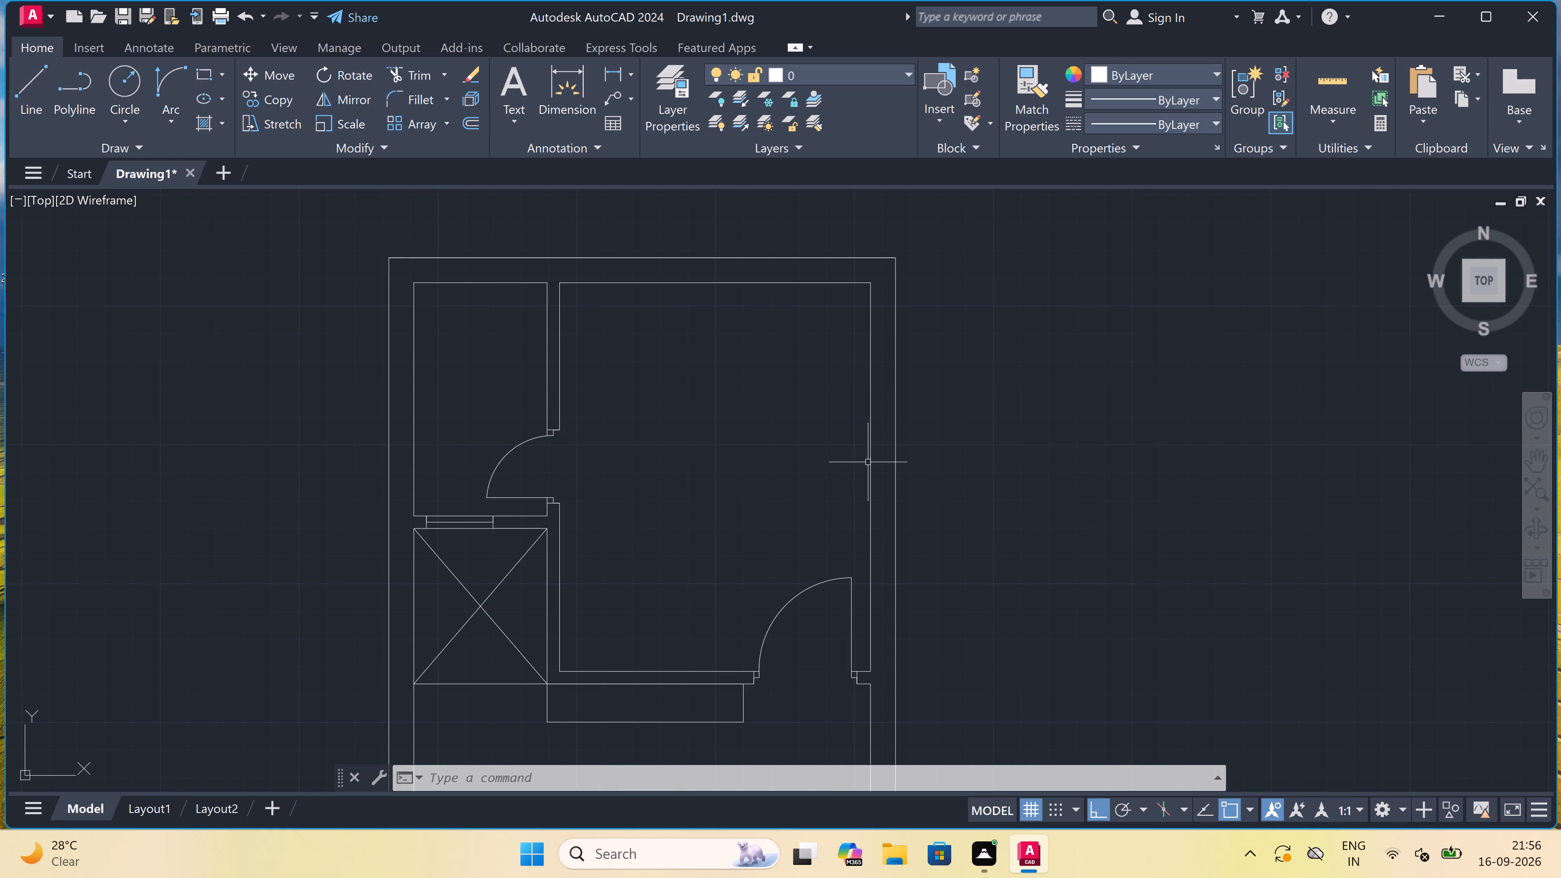
text(l)
key(space)
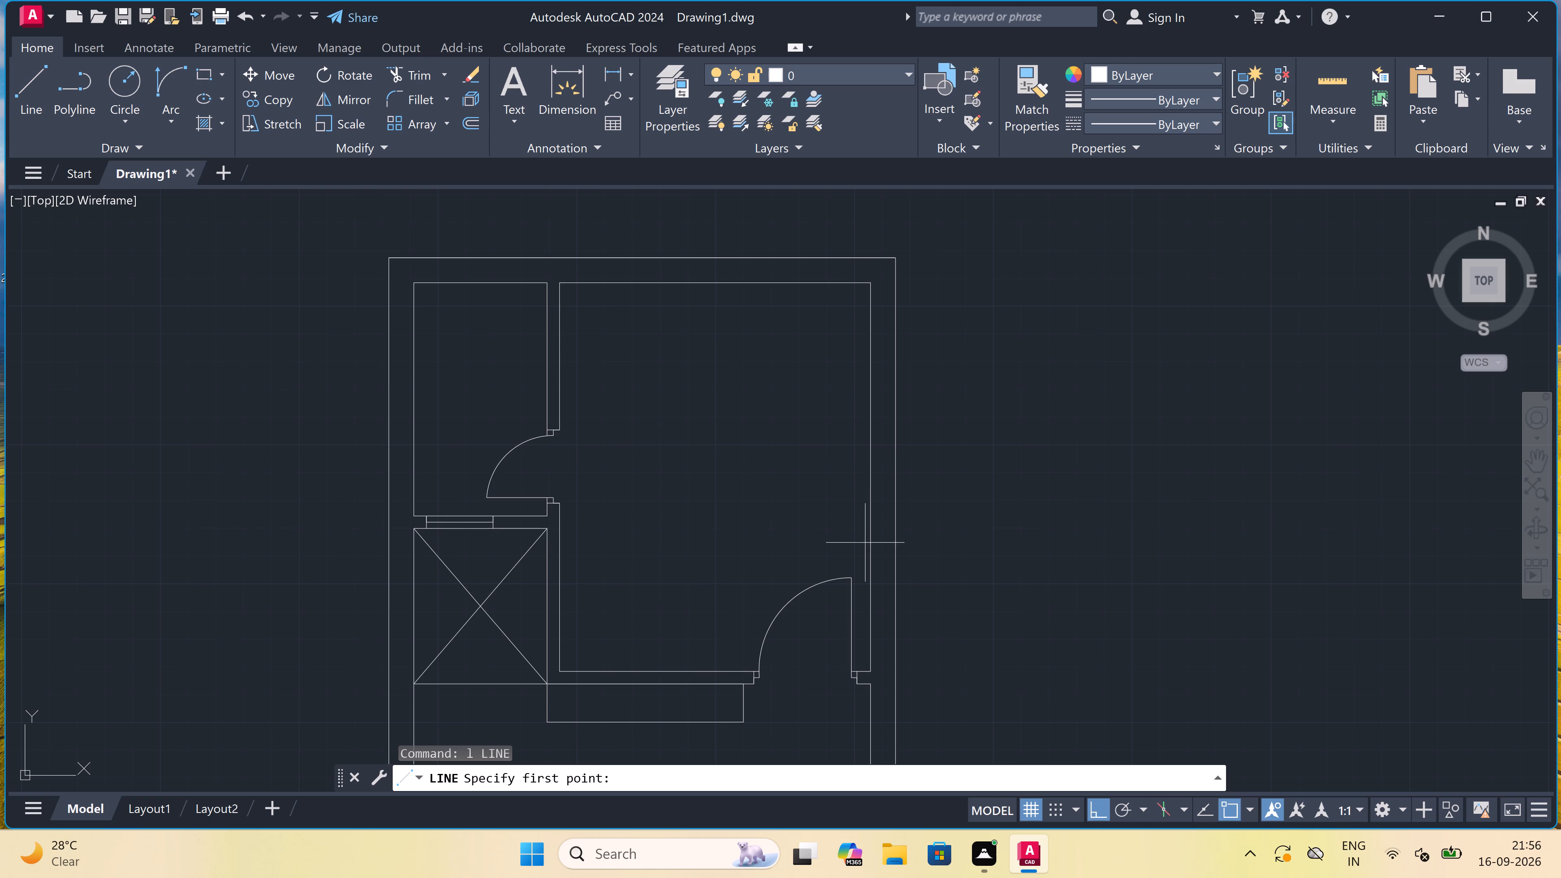
click(869, 537)
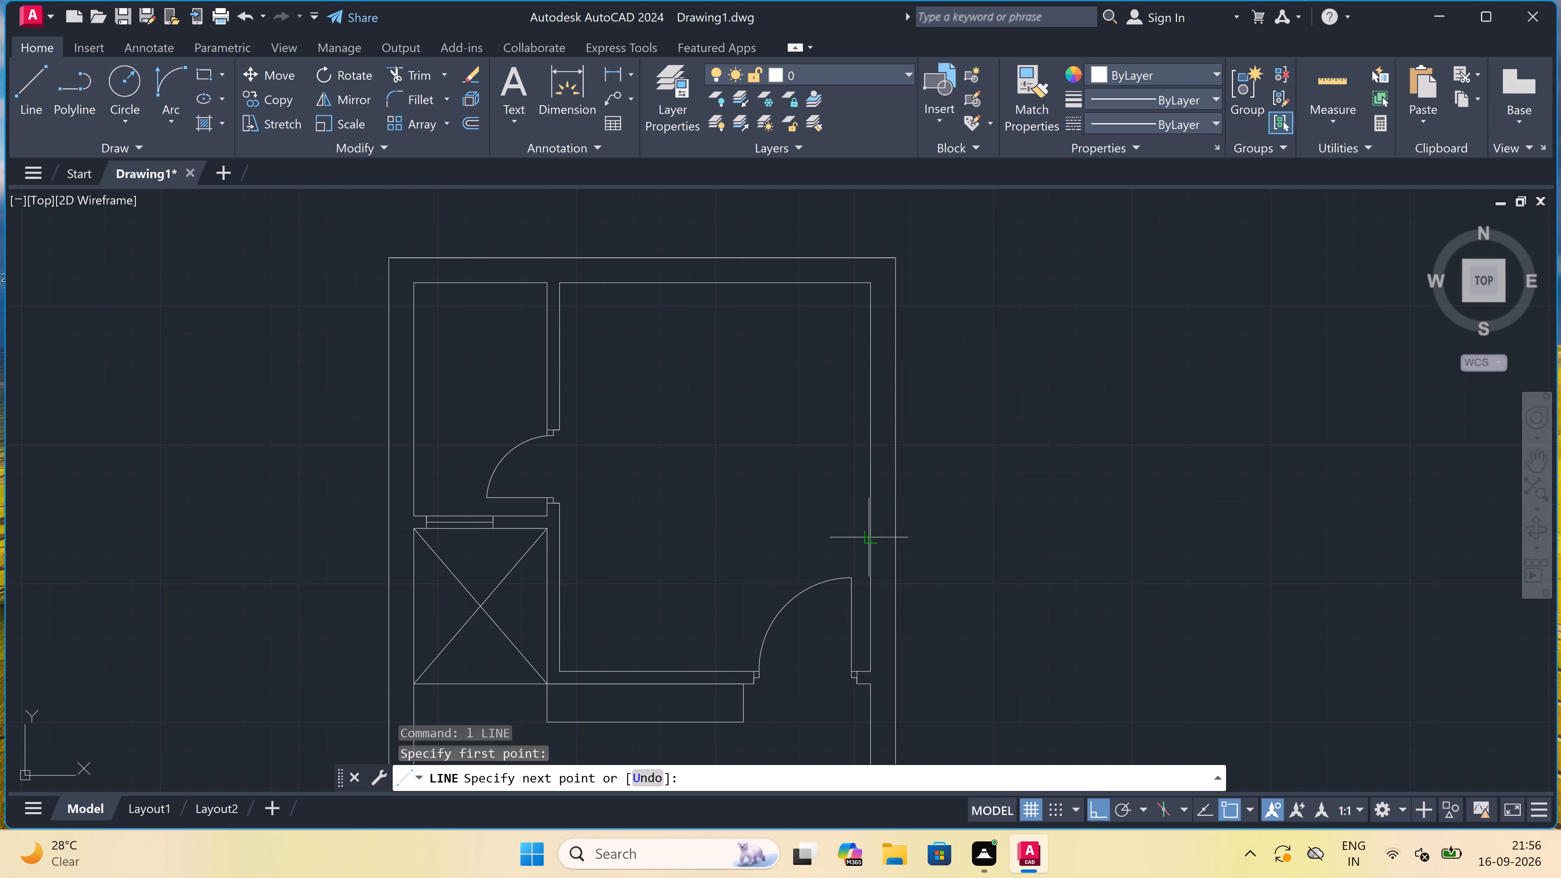
double_click(891, 534)
click(882, 536)
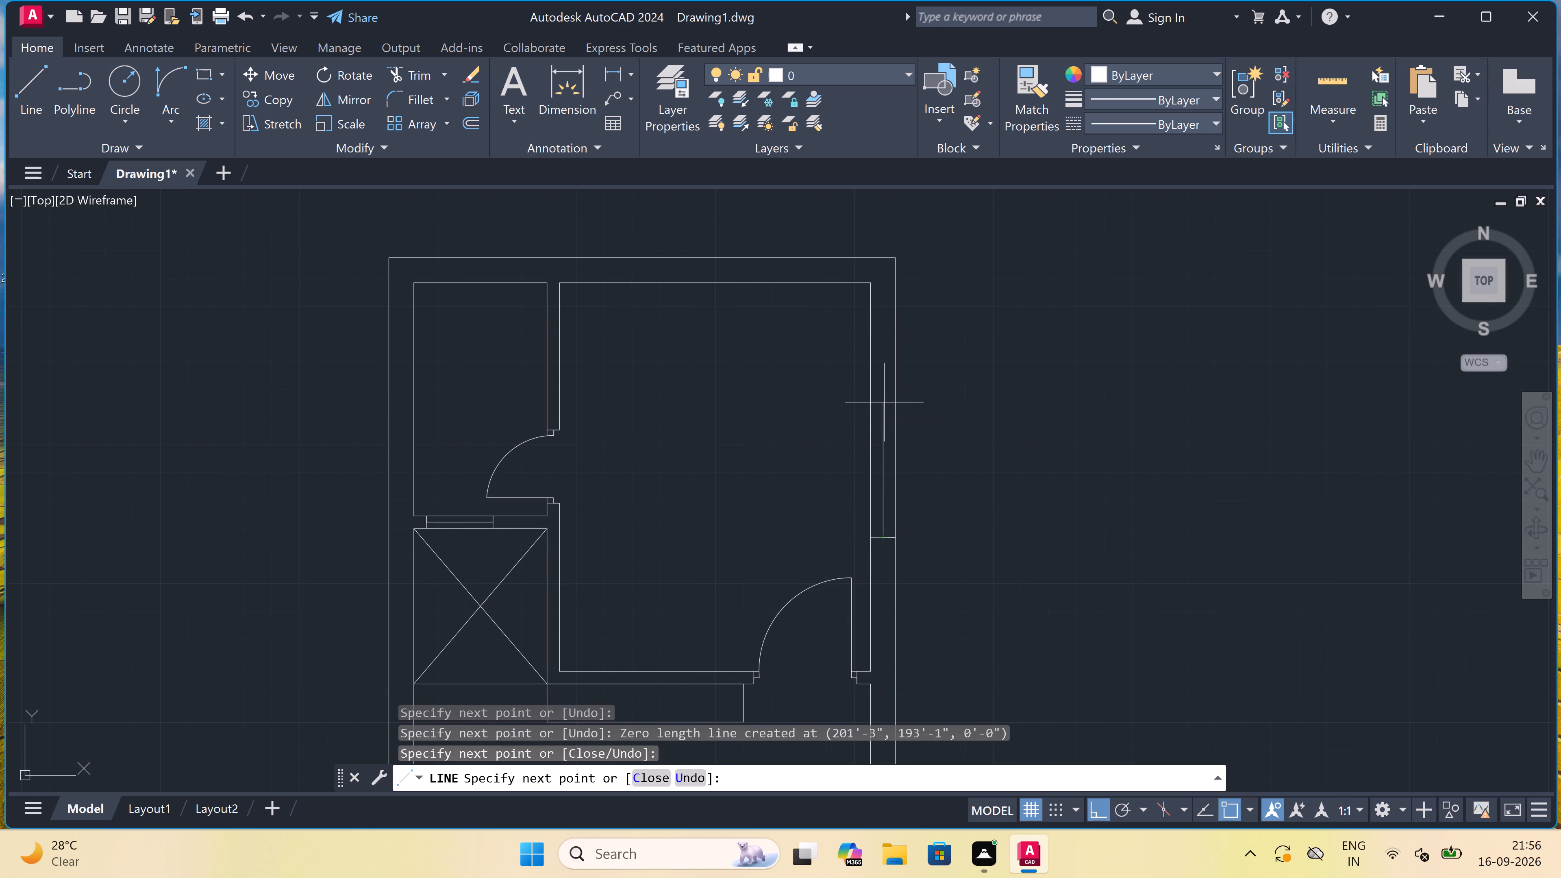
text(5')
key(space)
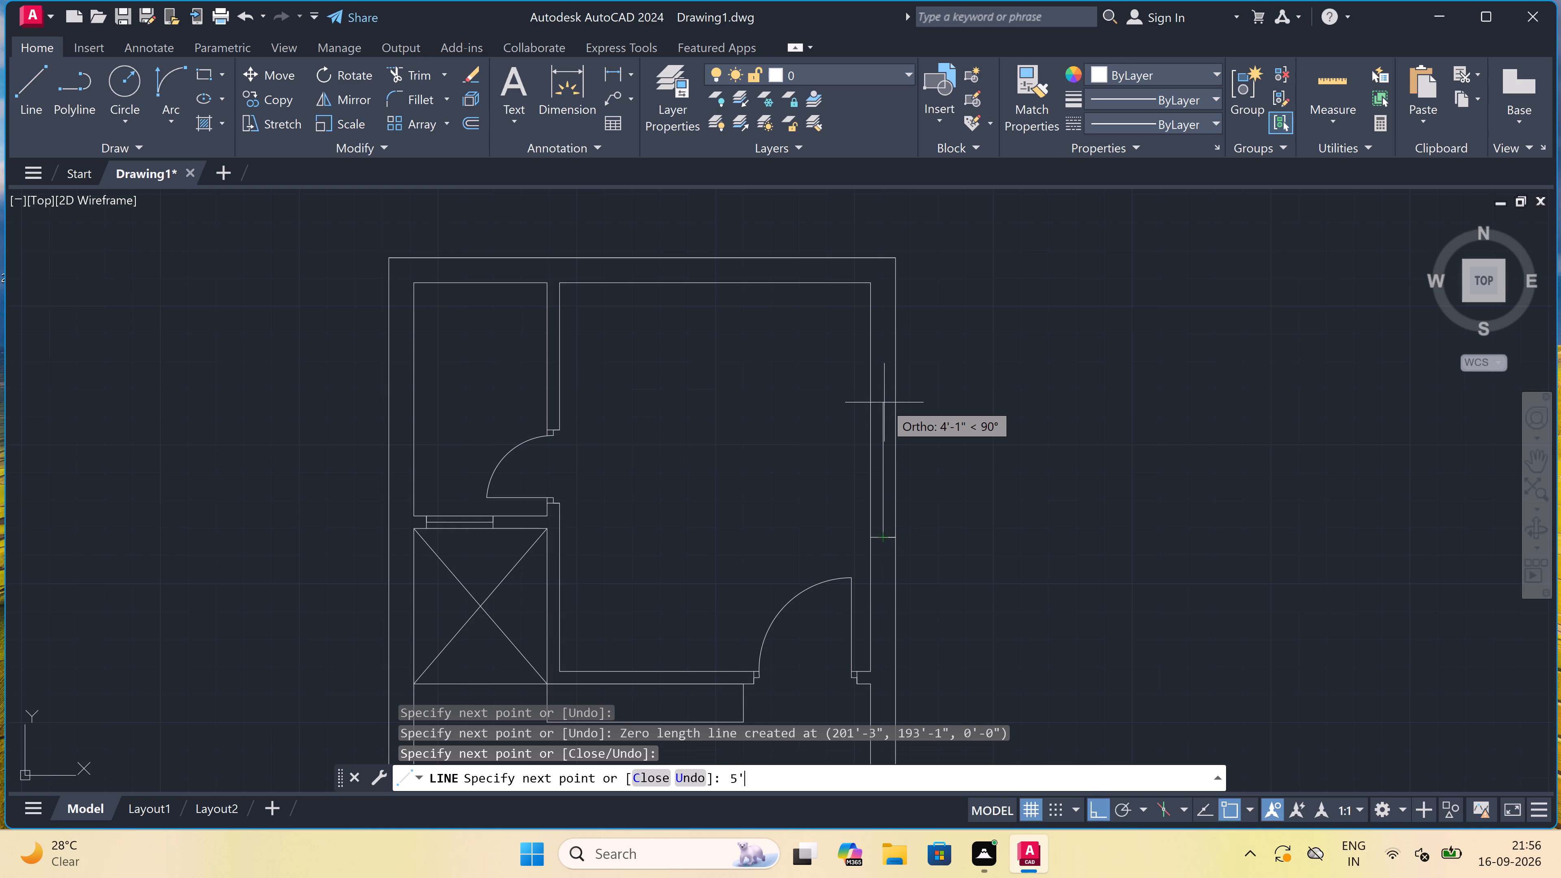
click(867, 372)
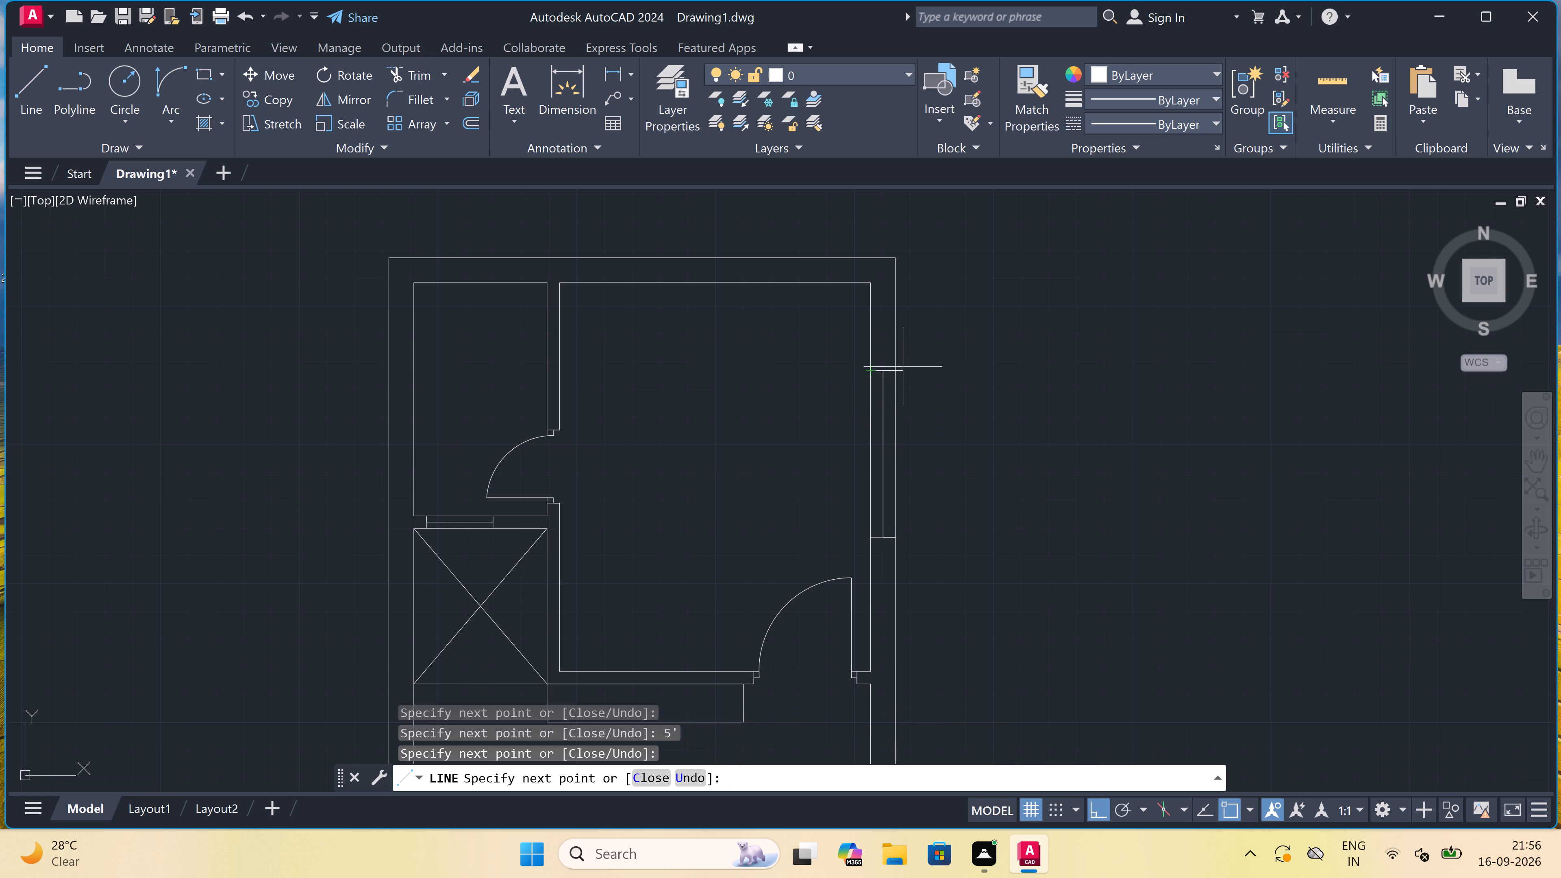
click(900, 370)
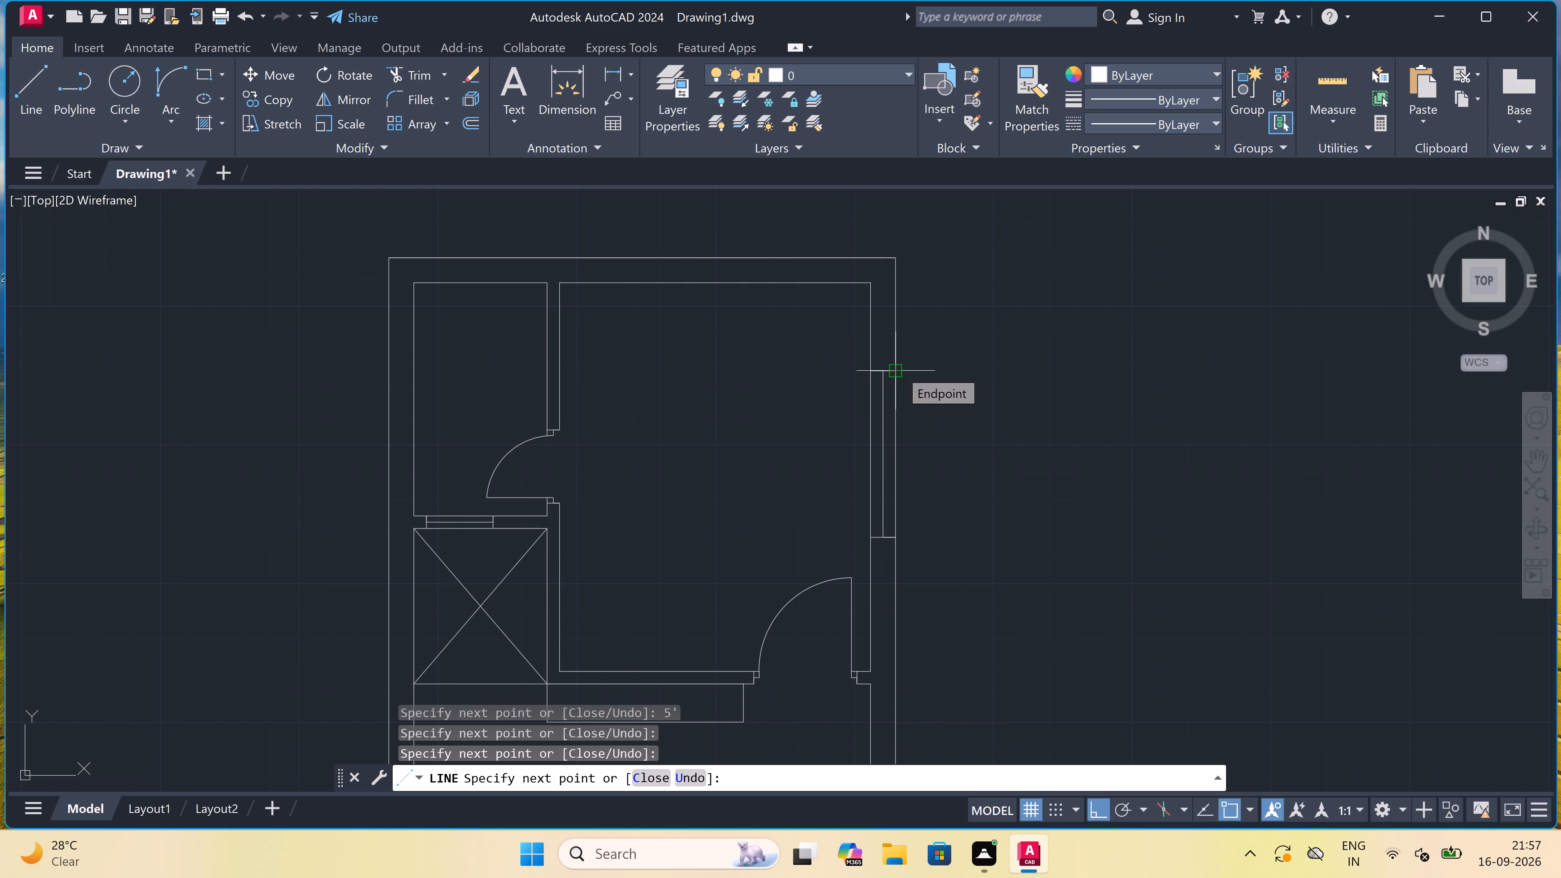
key(Escape)
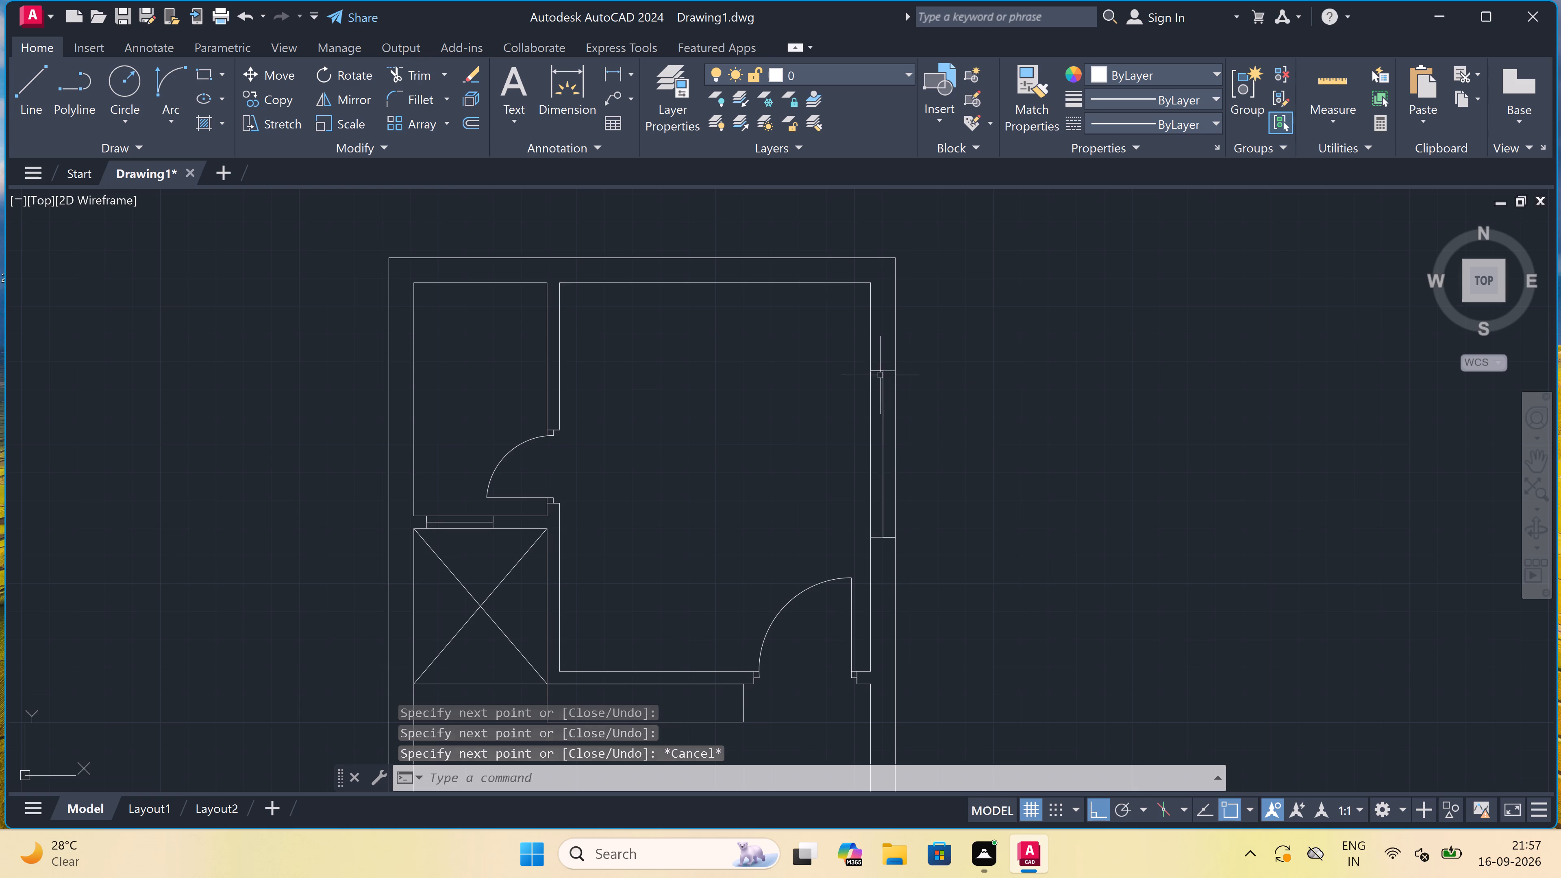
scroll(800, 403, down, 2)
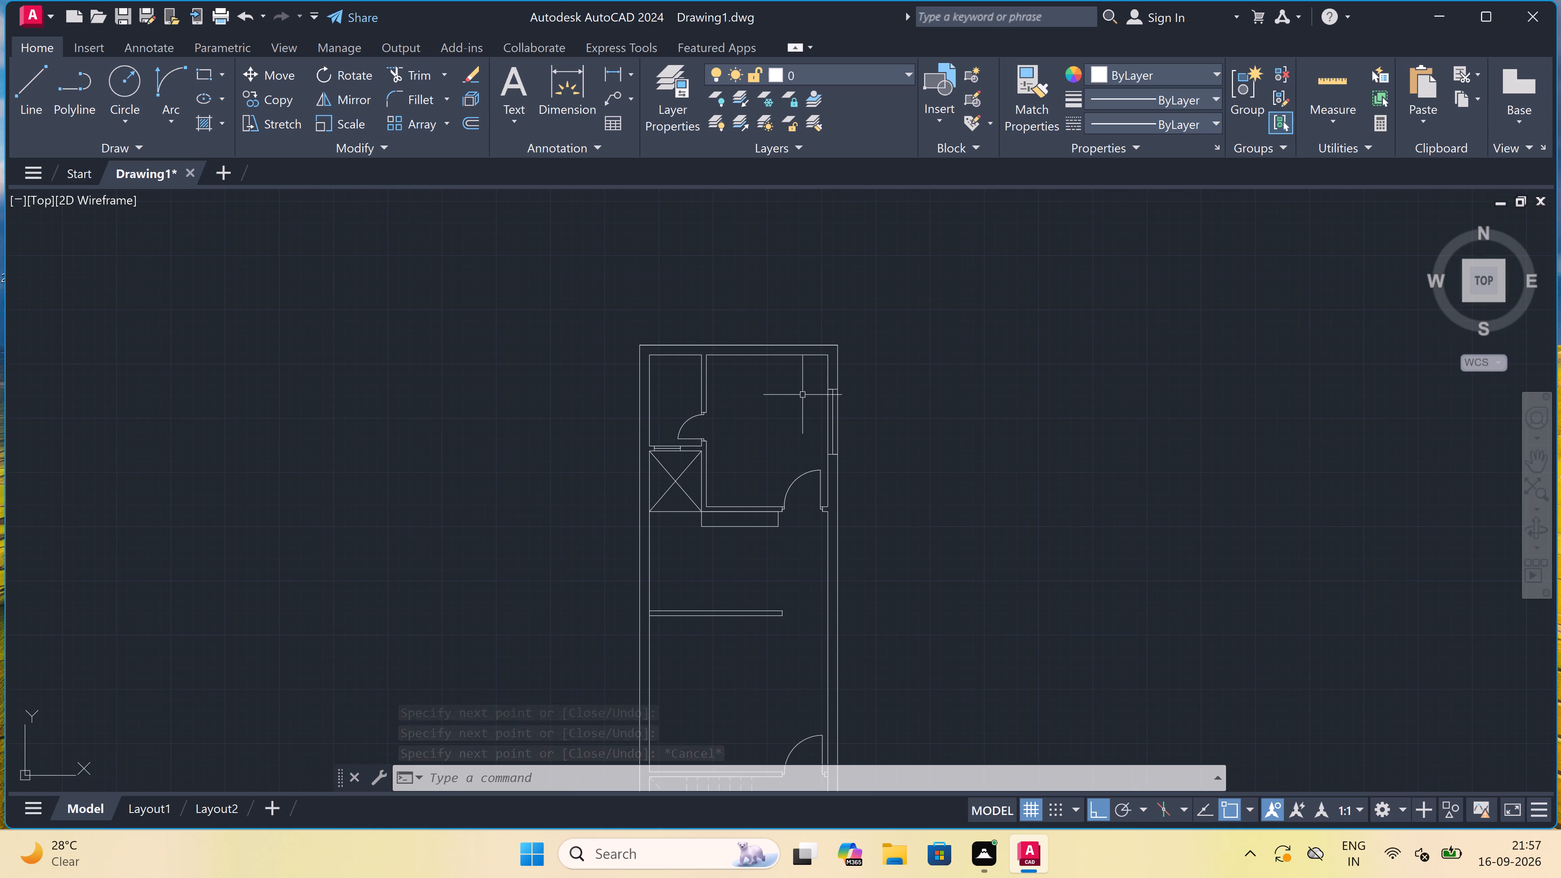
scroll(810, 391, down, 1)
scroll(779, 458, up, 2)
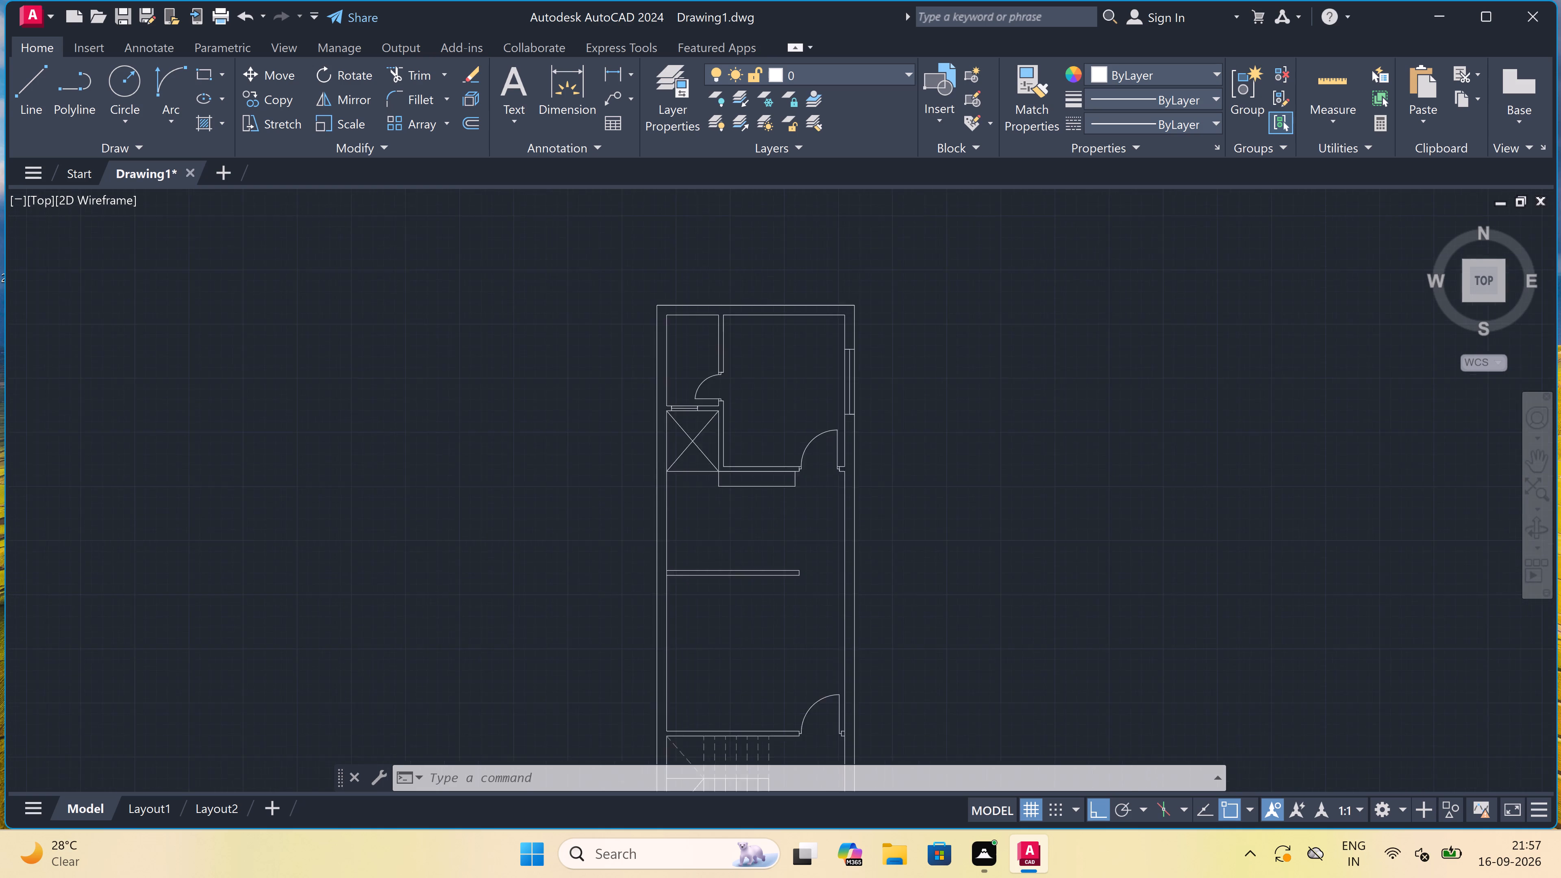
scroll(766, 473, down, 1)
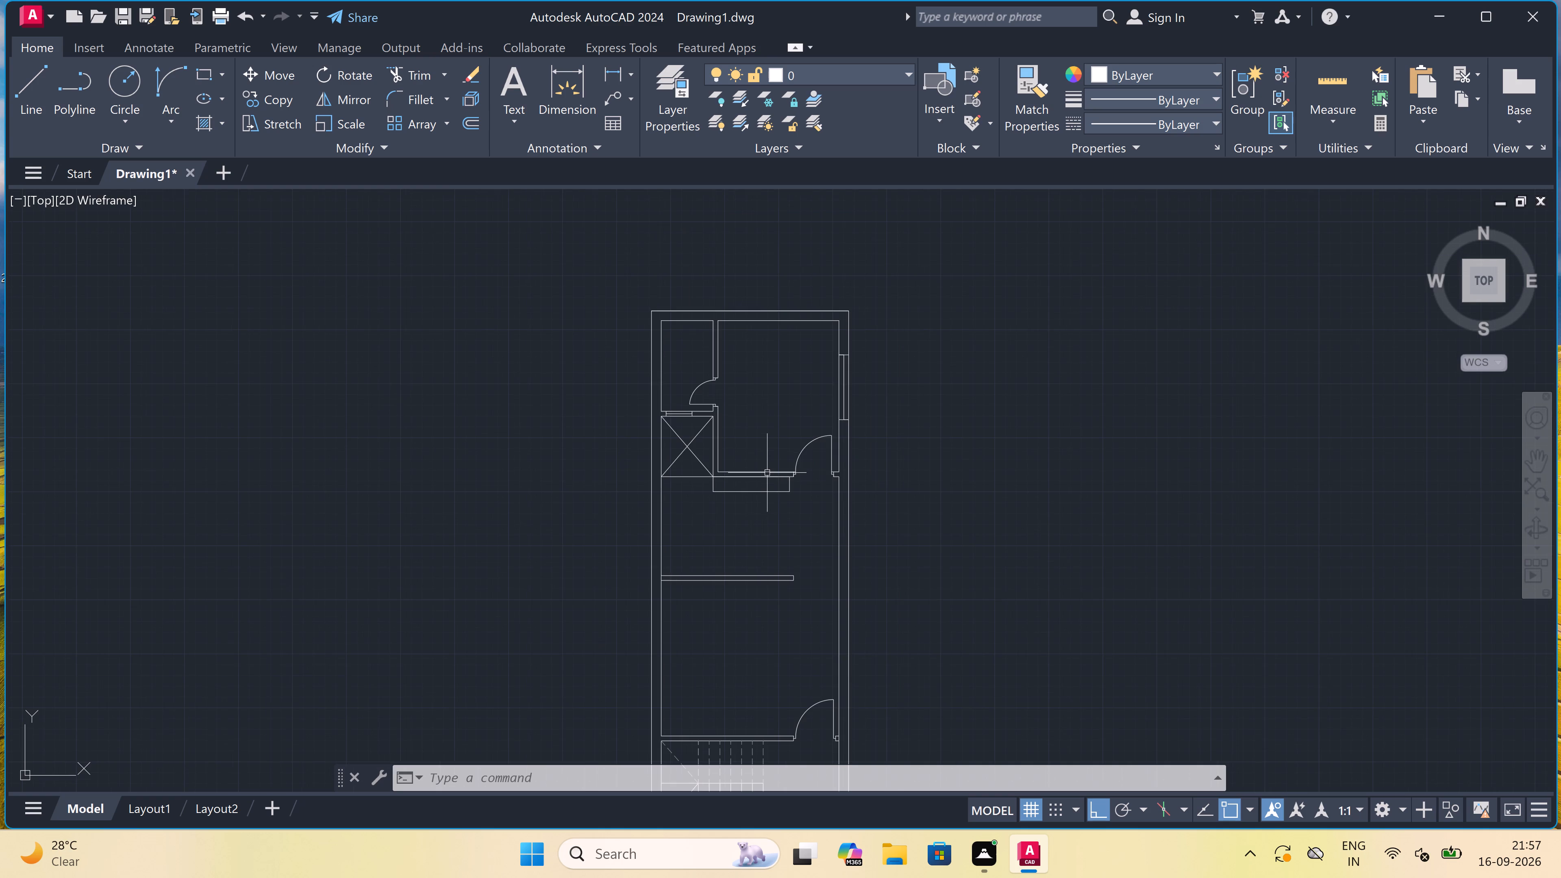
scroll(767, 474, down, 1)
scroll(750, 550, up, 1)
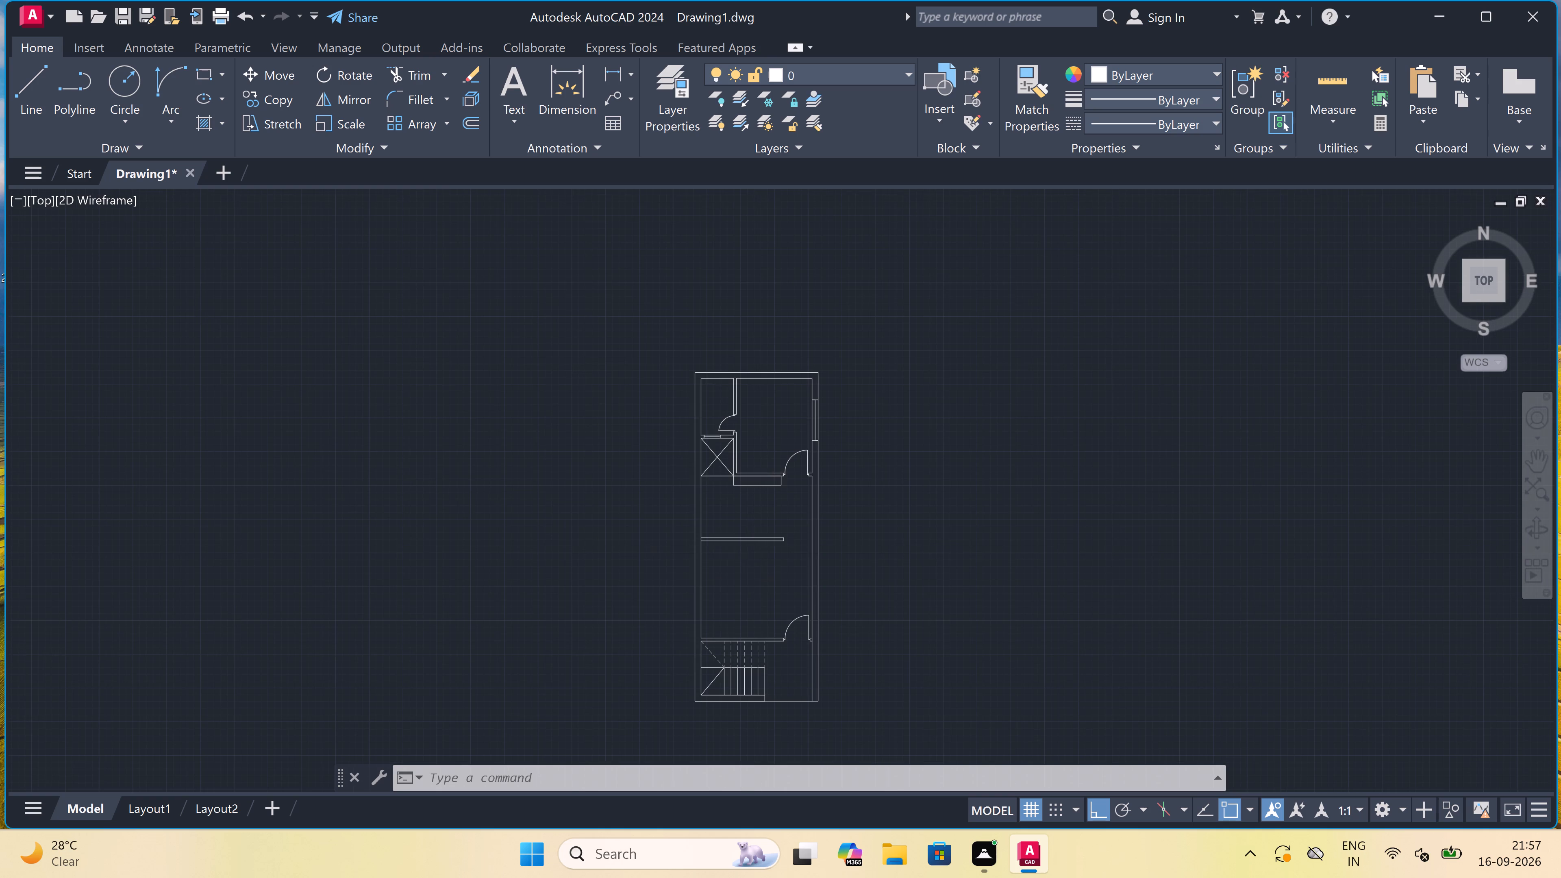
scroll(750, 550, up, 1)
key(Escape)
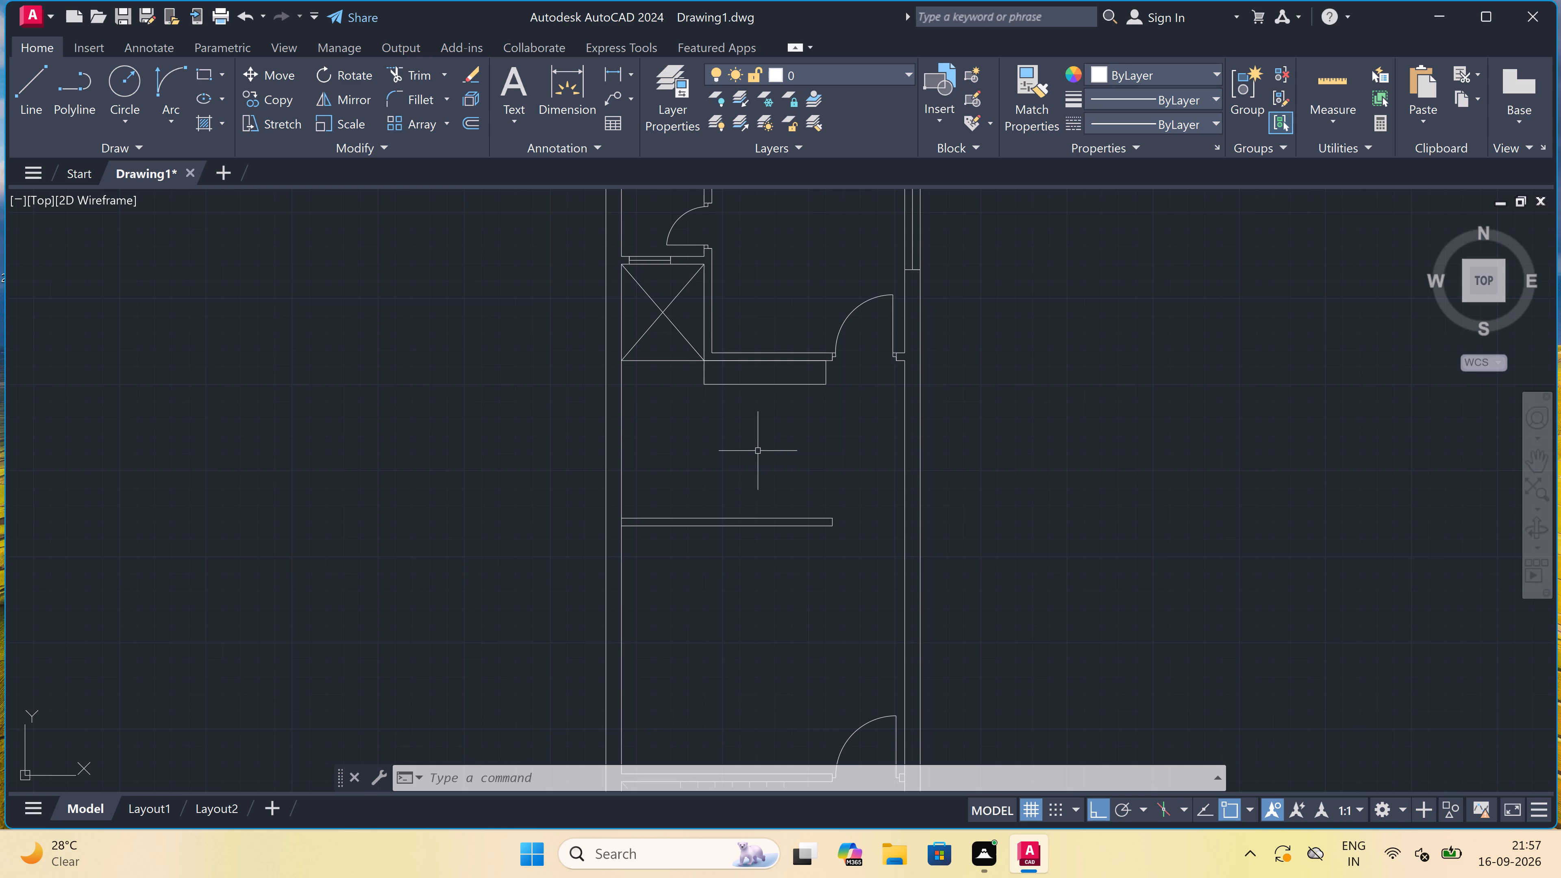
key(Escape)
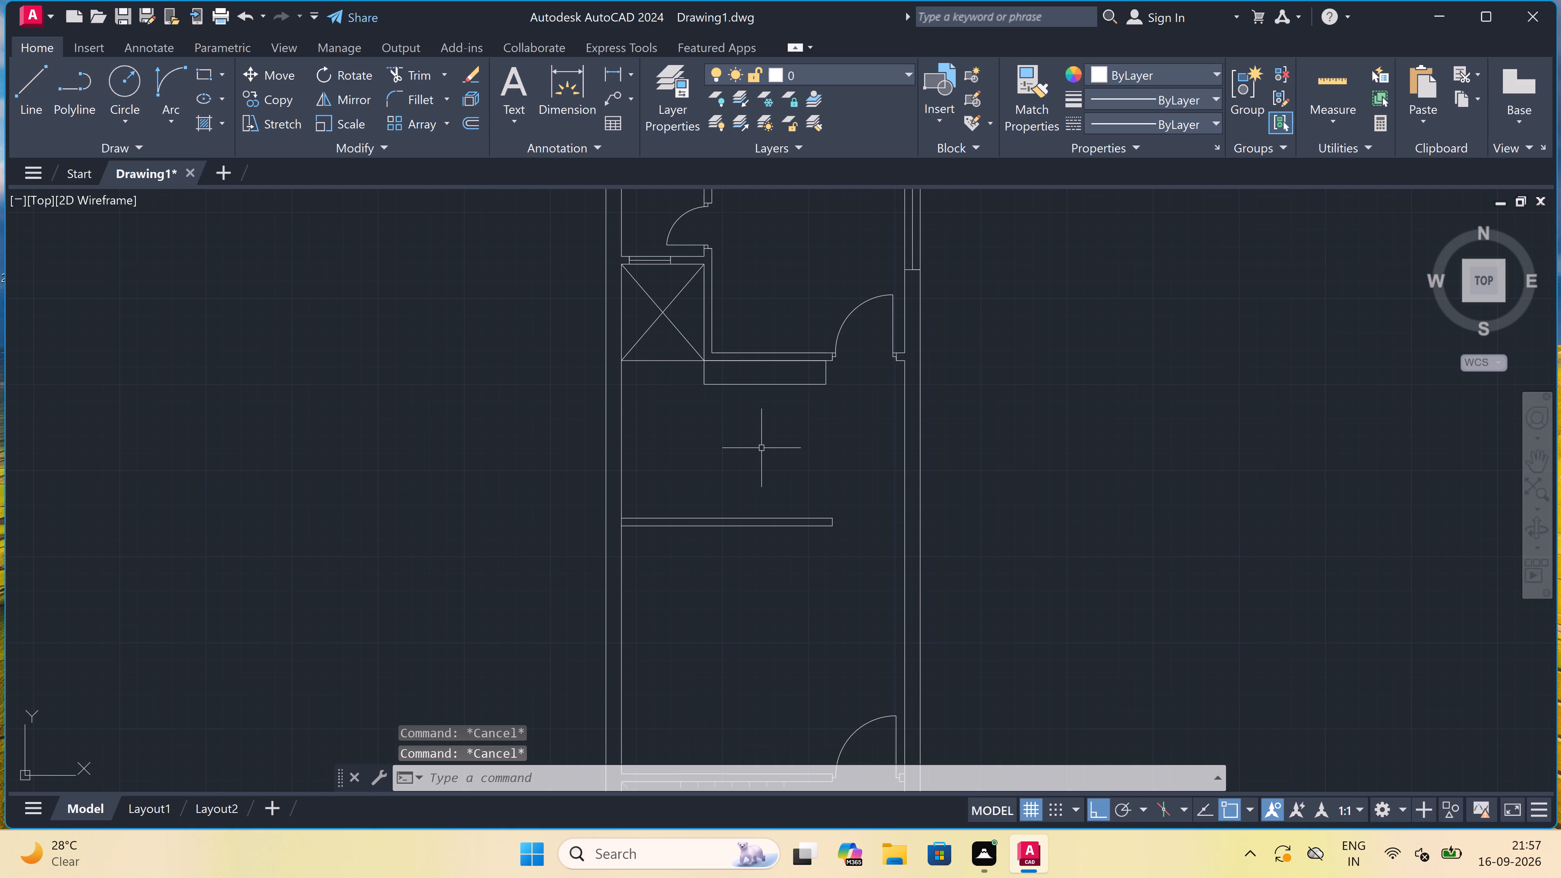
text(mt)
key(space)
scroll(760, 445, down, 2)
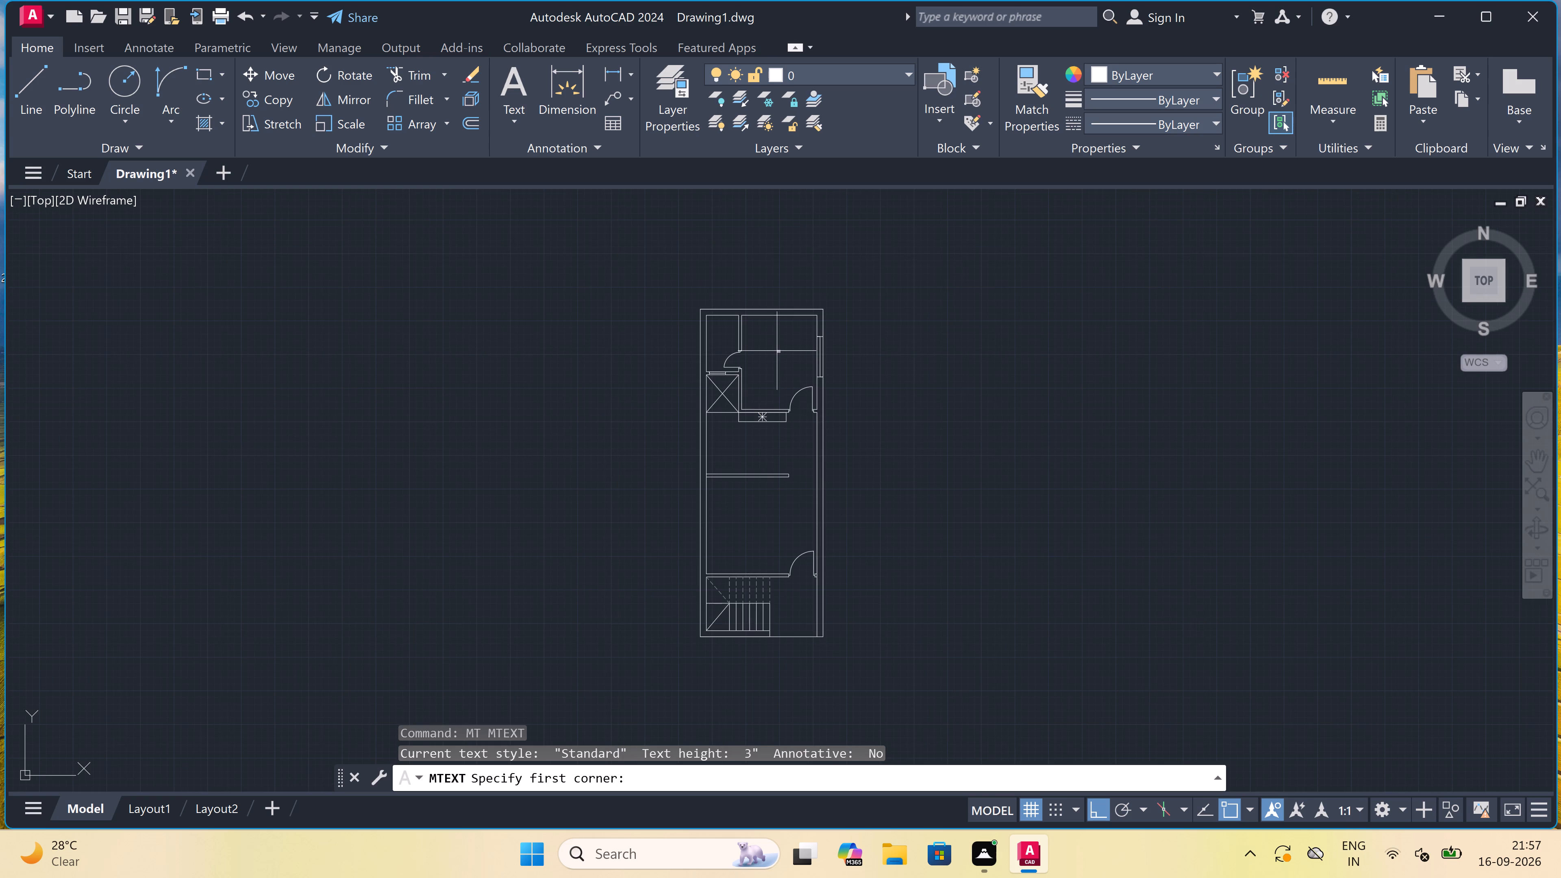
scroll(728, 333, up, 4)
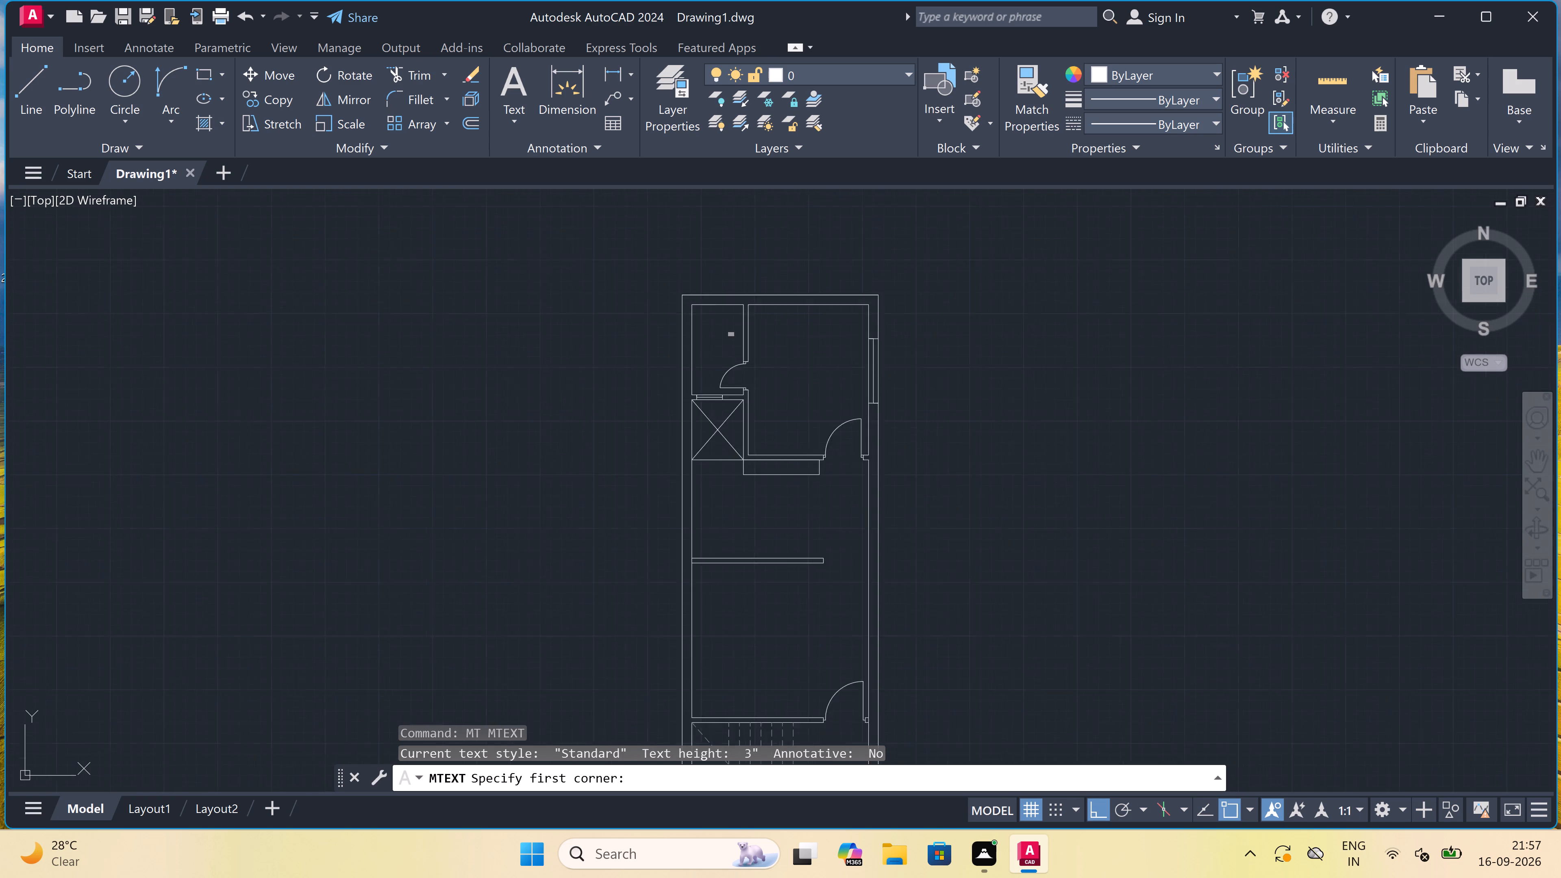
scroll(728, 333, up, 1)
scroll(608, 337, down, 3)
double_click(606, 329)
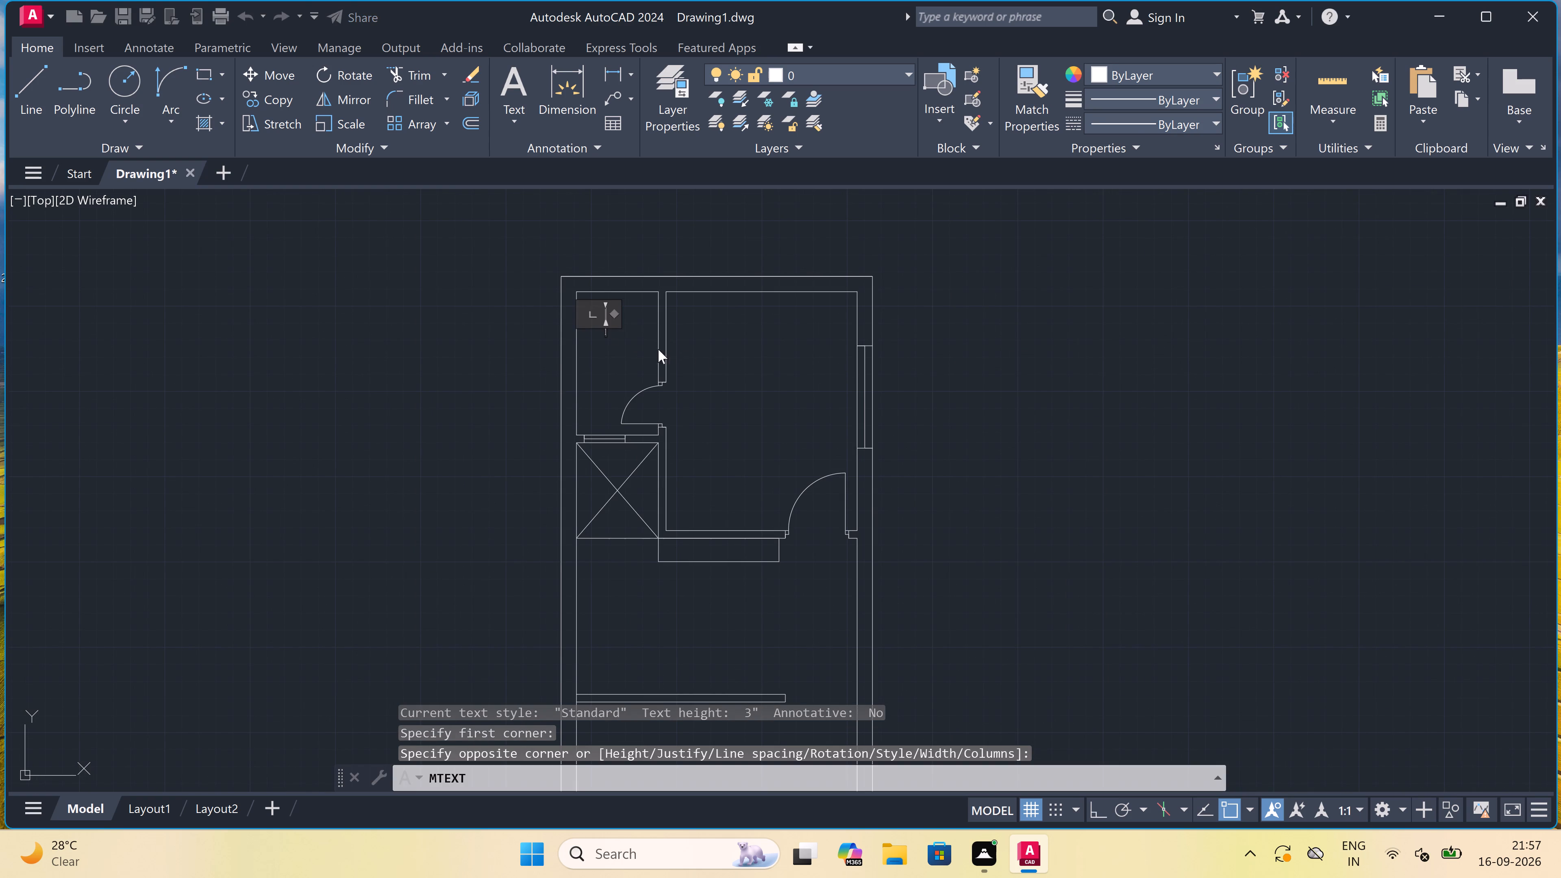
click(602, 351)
Add a multiline text label in the small upper room reading TOILET with 4'0"X7'0" on the second line.
scroll(594, 334, up, 2)
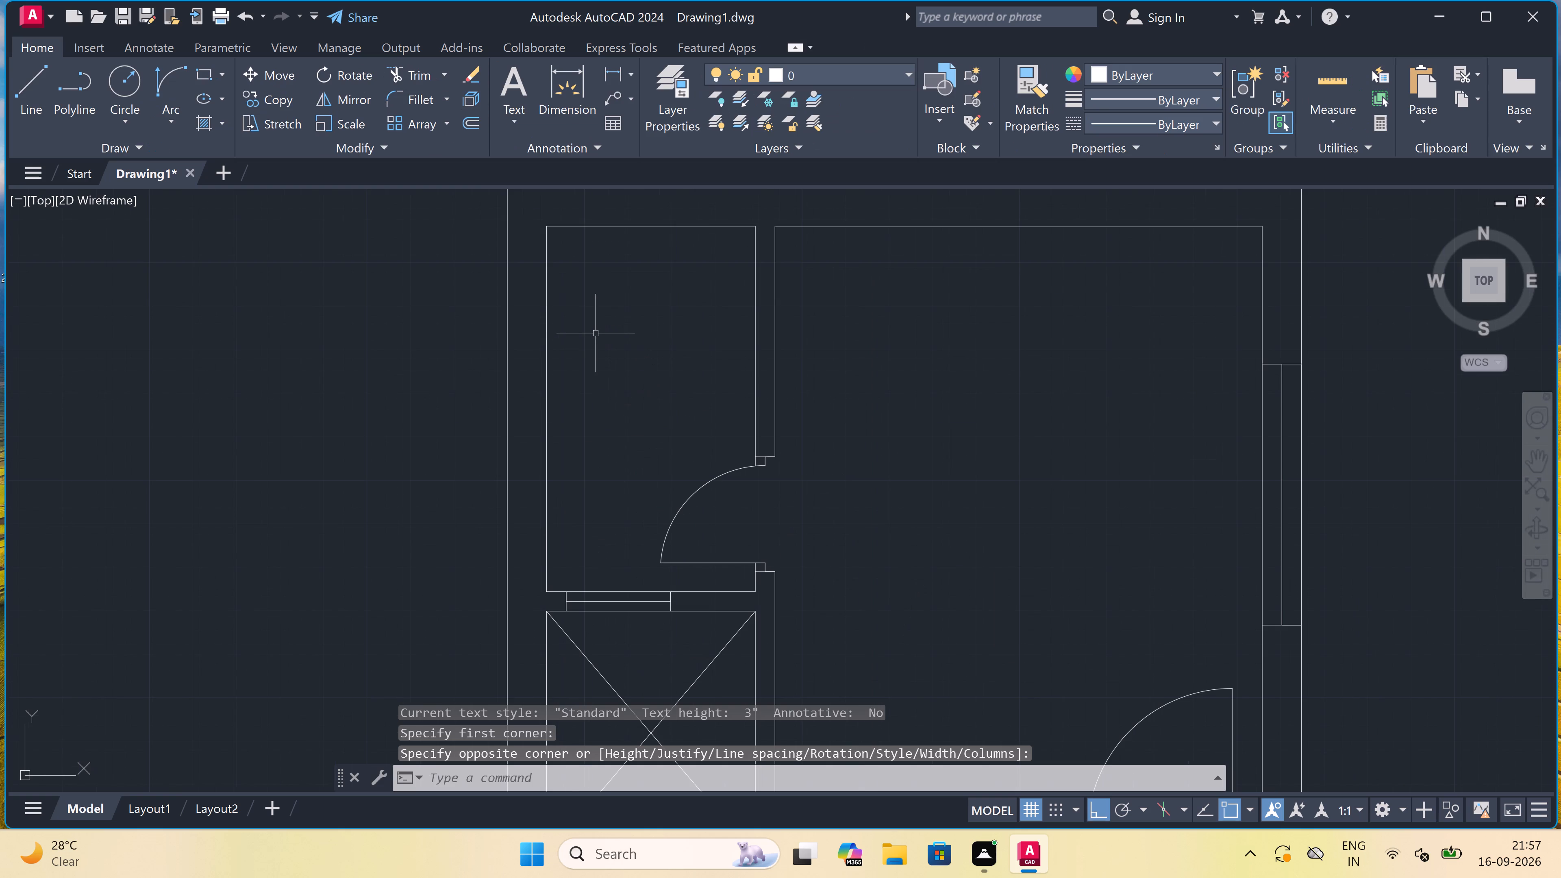
key(space)
click(596, 332)
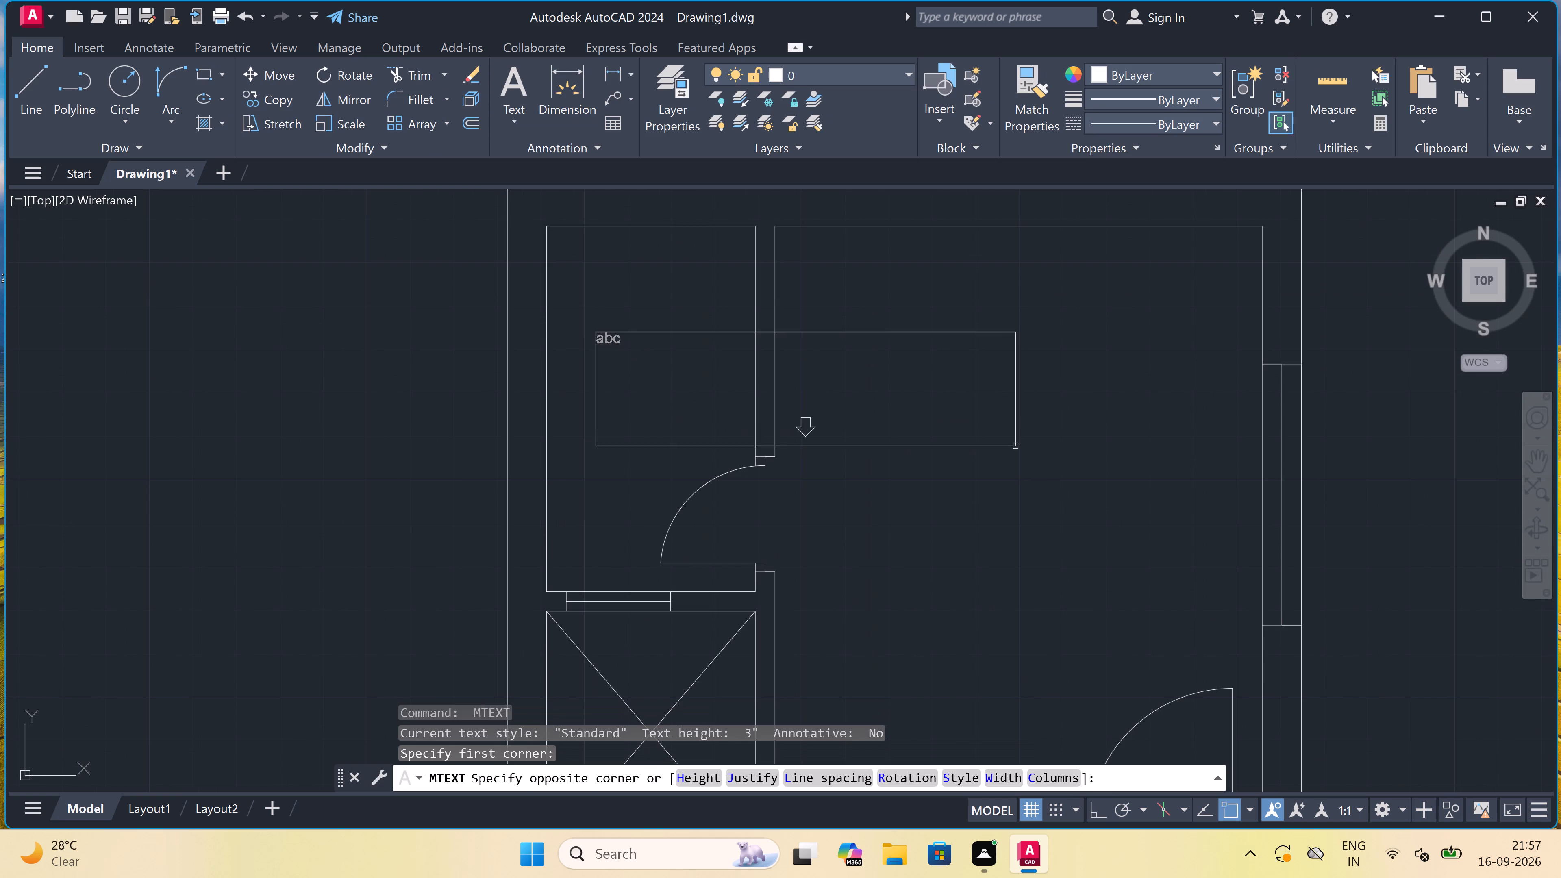
triple_click(1026, 404)
scroll(576, 356, up, 2)
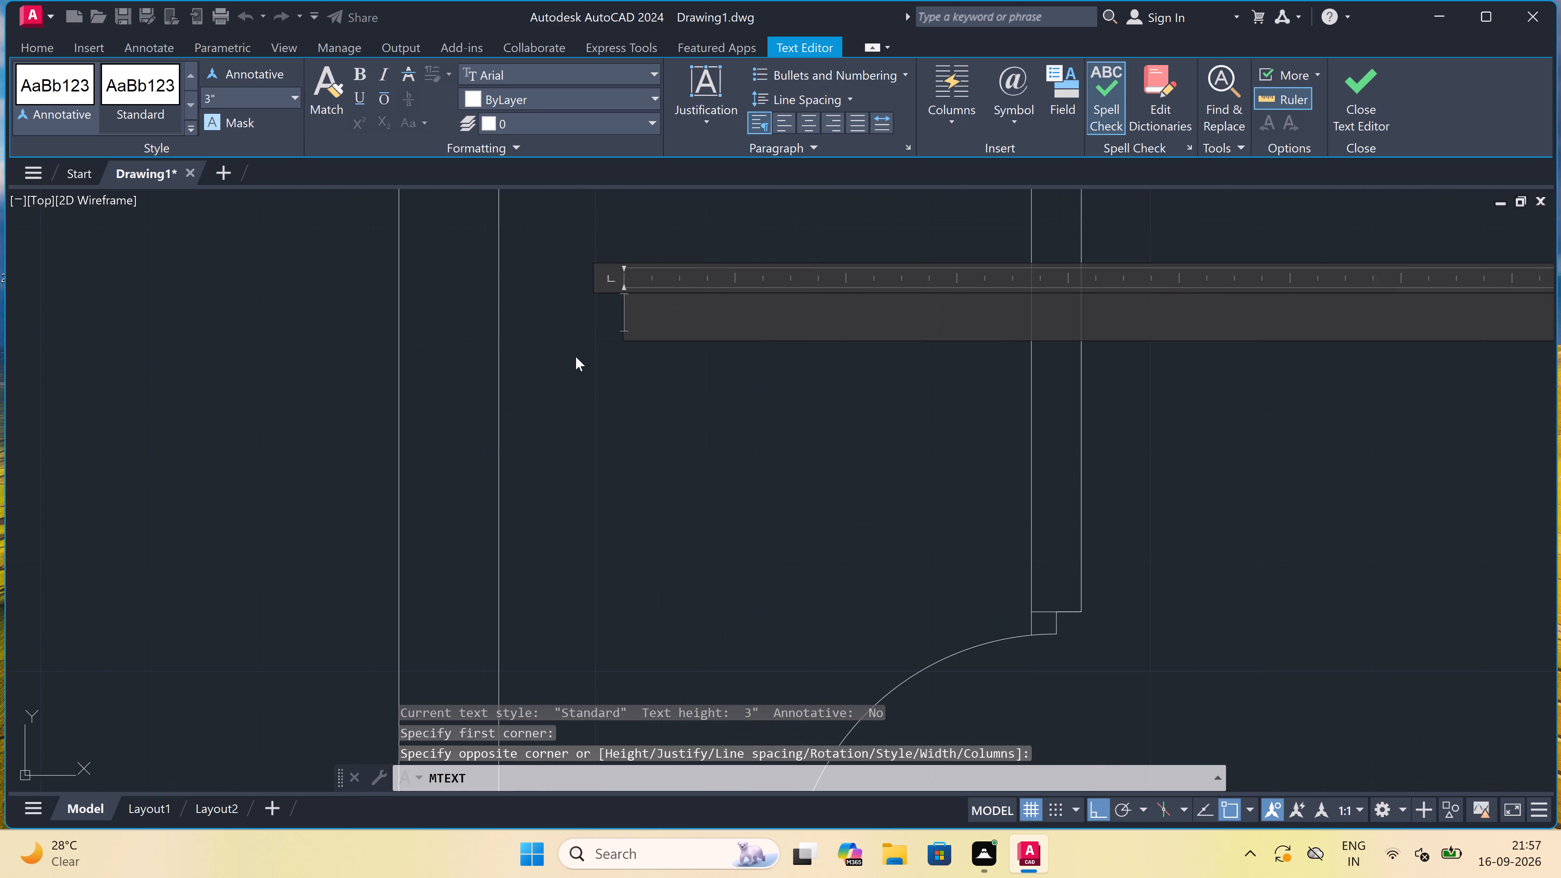
text(toilet)
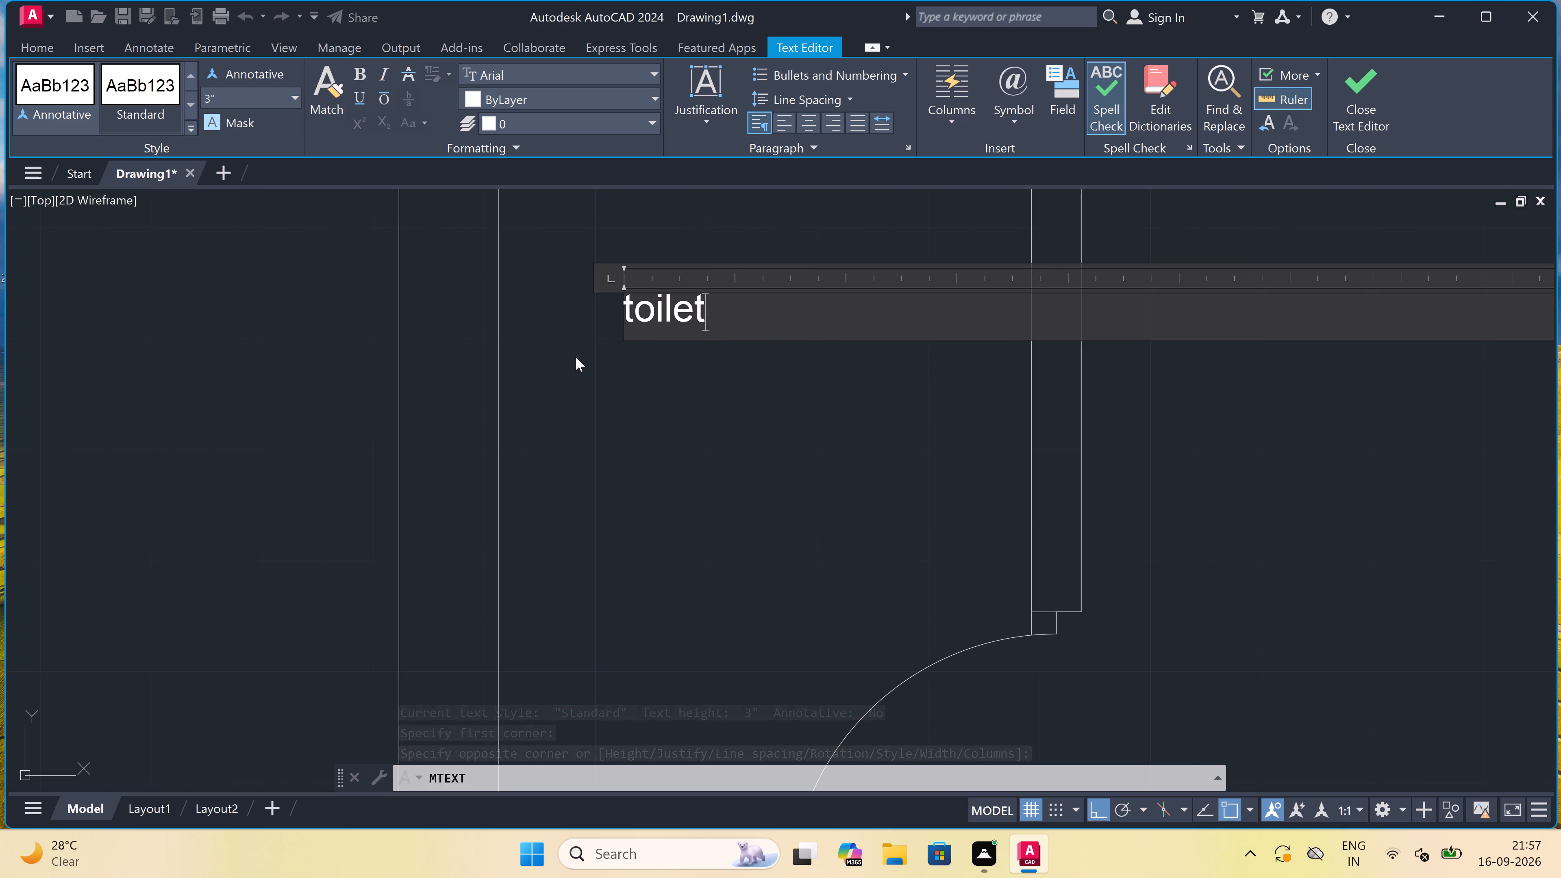
key(BackSpace)
key(BackSpace)
key(BackSpace)
key(BackSpace)
key(BackSpace)
key(BackSpace)
key(BackSpace)
key(BackSpace)
key(BackSpace)
key(BackSpace)
key(BackSpace)
key(BackSpace)
key(BackSpace)
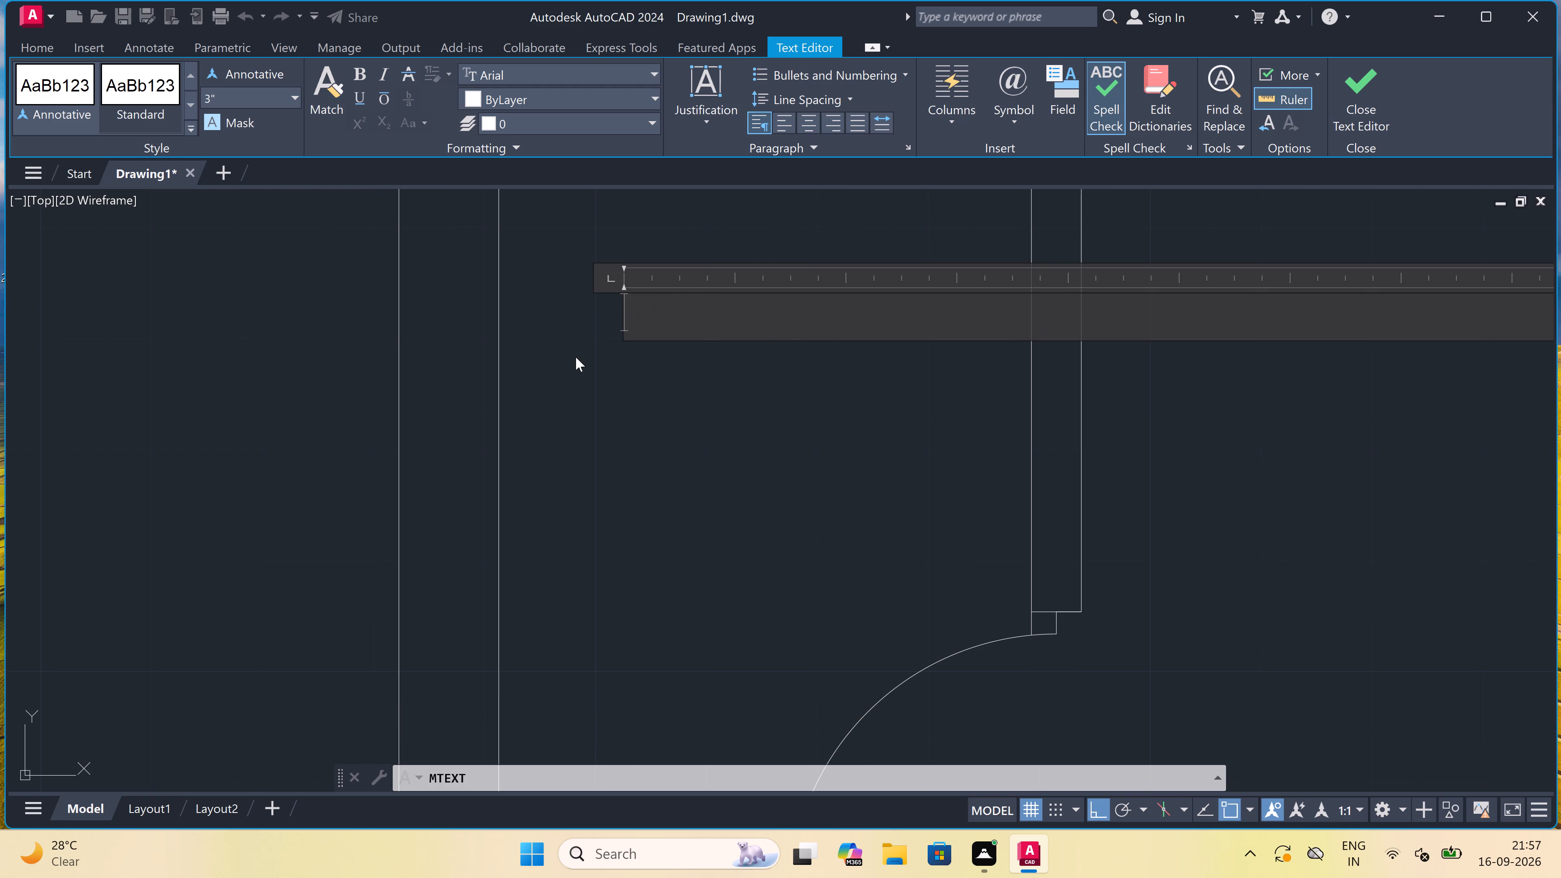
text(TOILET)
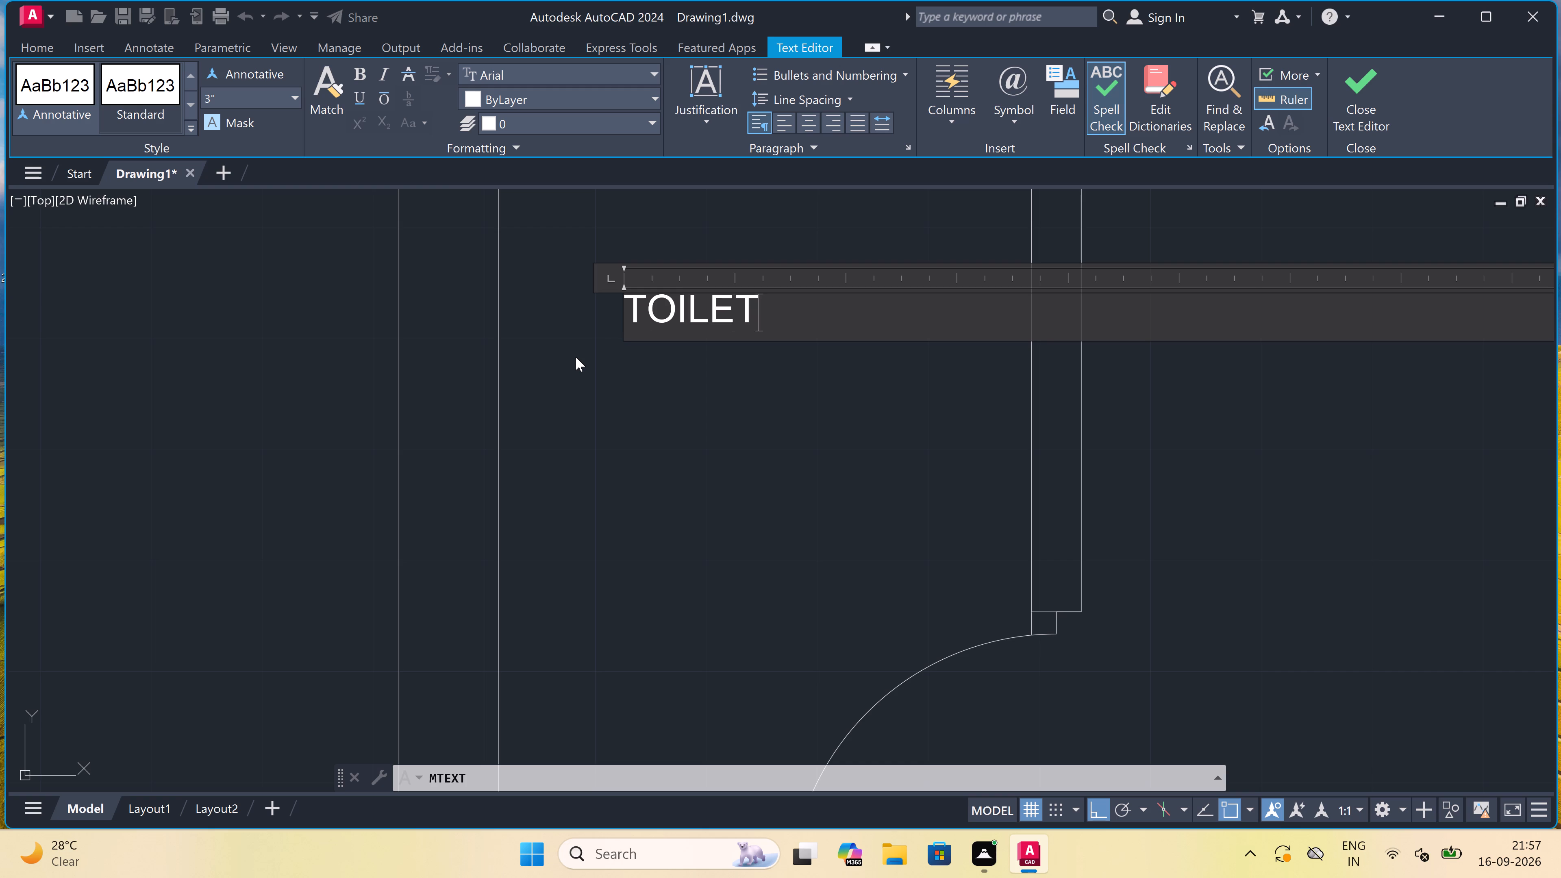
key(Return)
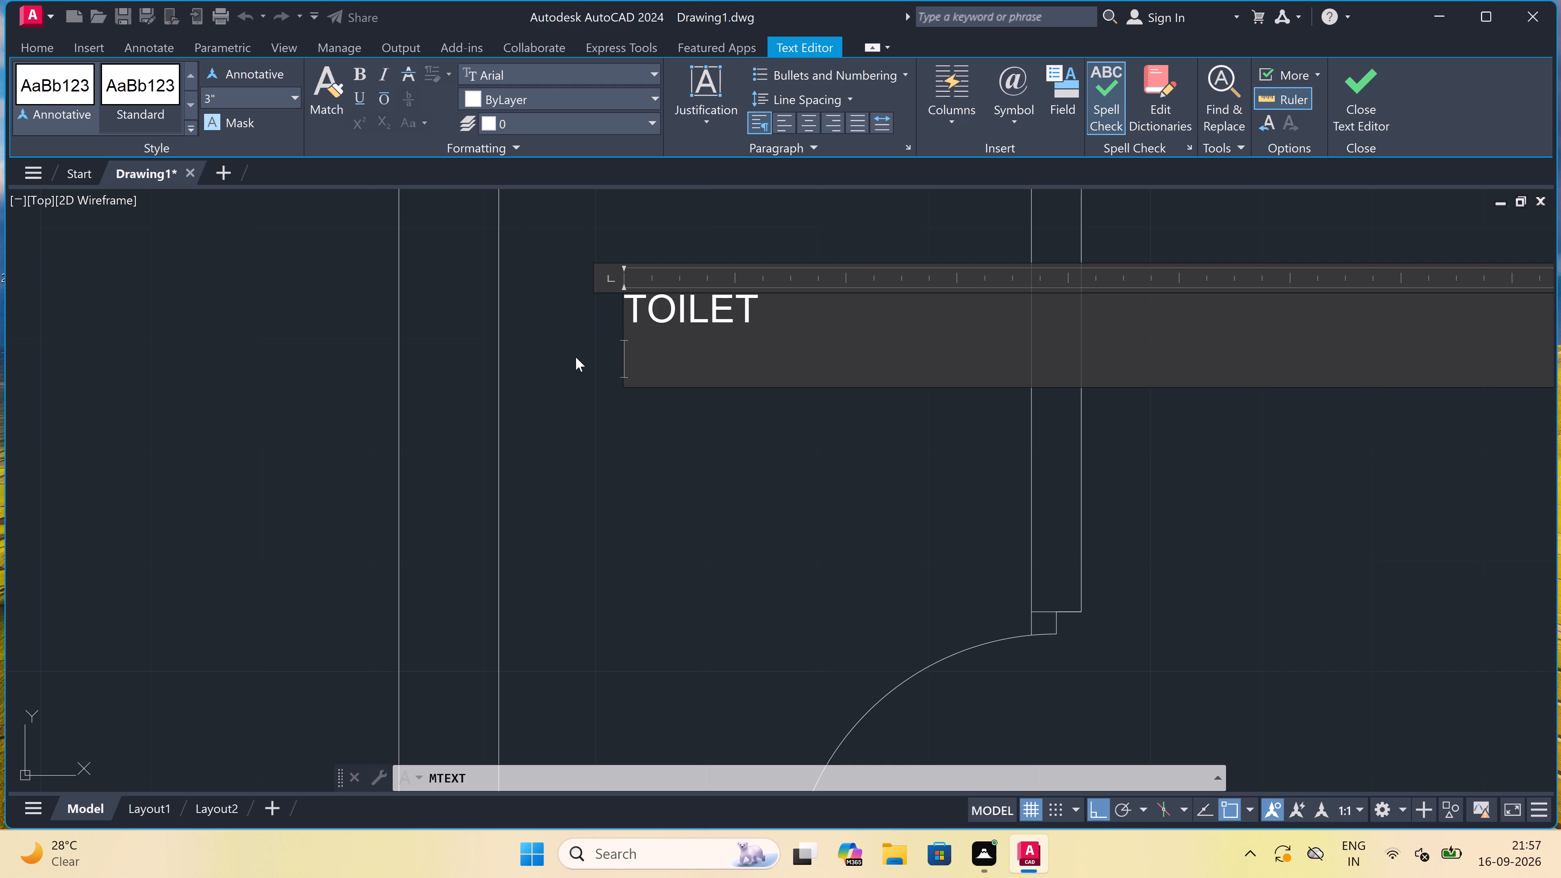
text(4')
text(0")
key(x)
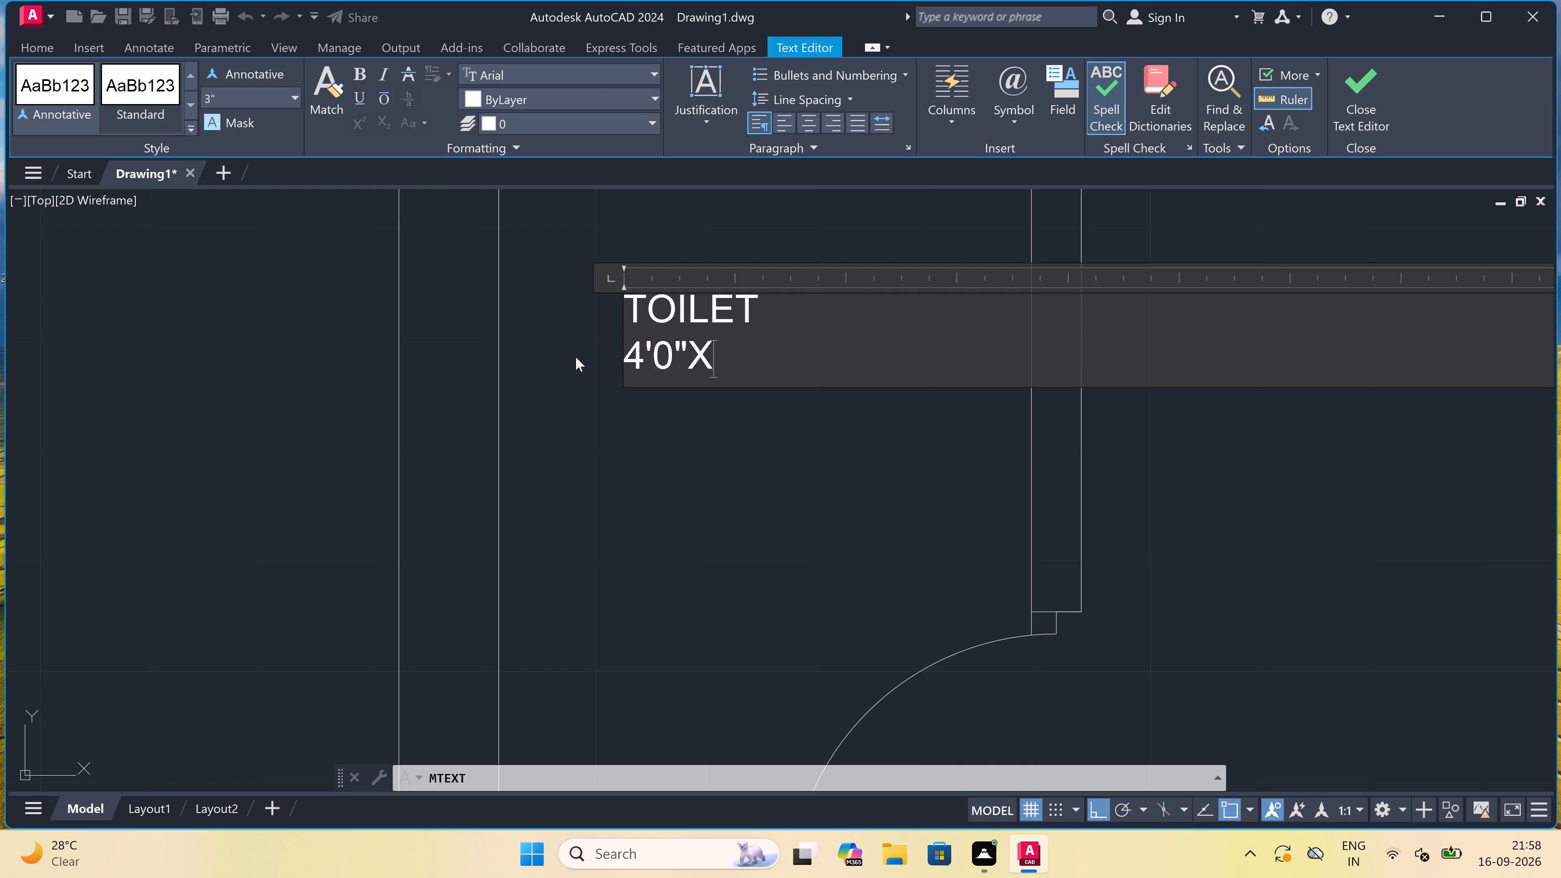
text(7'0")
click(618, 461)
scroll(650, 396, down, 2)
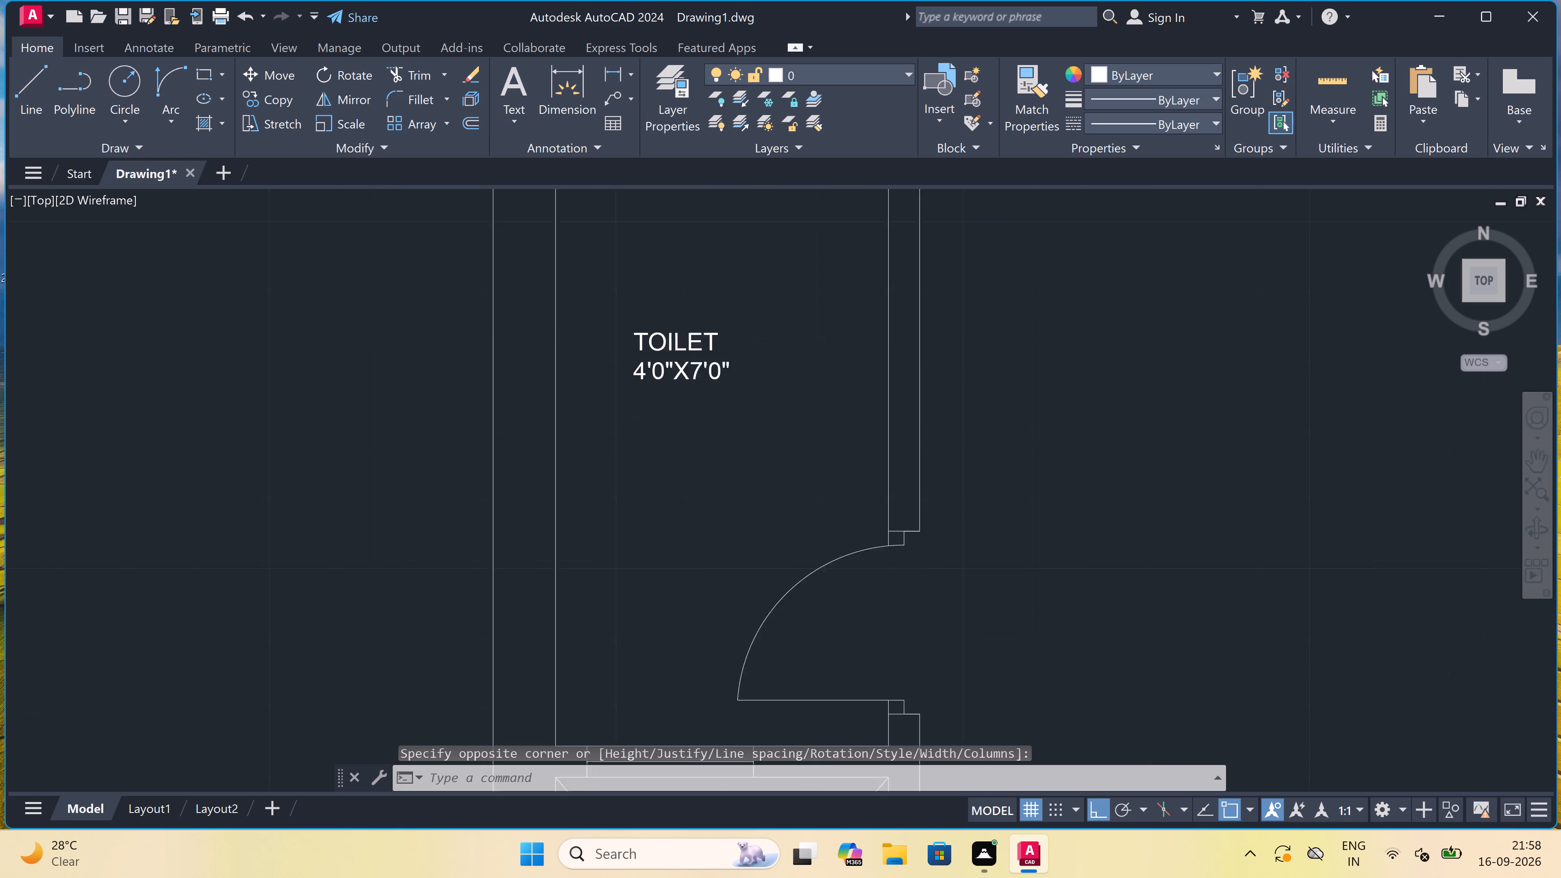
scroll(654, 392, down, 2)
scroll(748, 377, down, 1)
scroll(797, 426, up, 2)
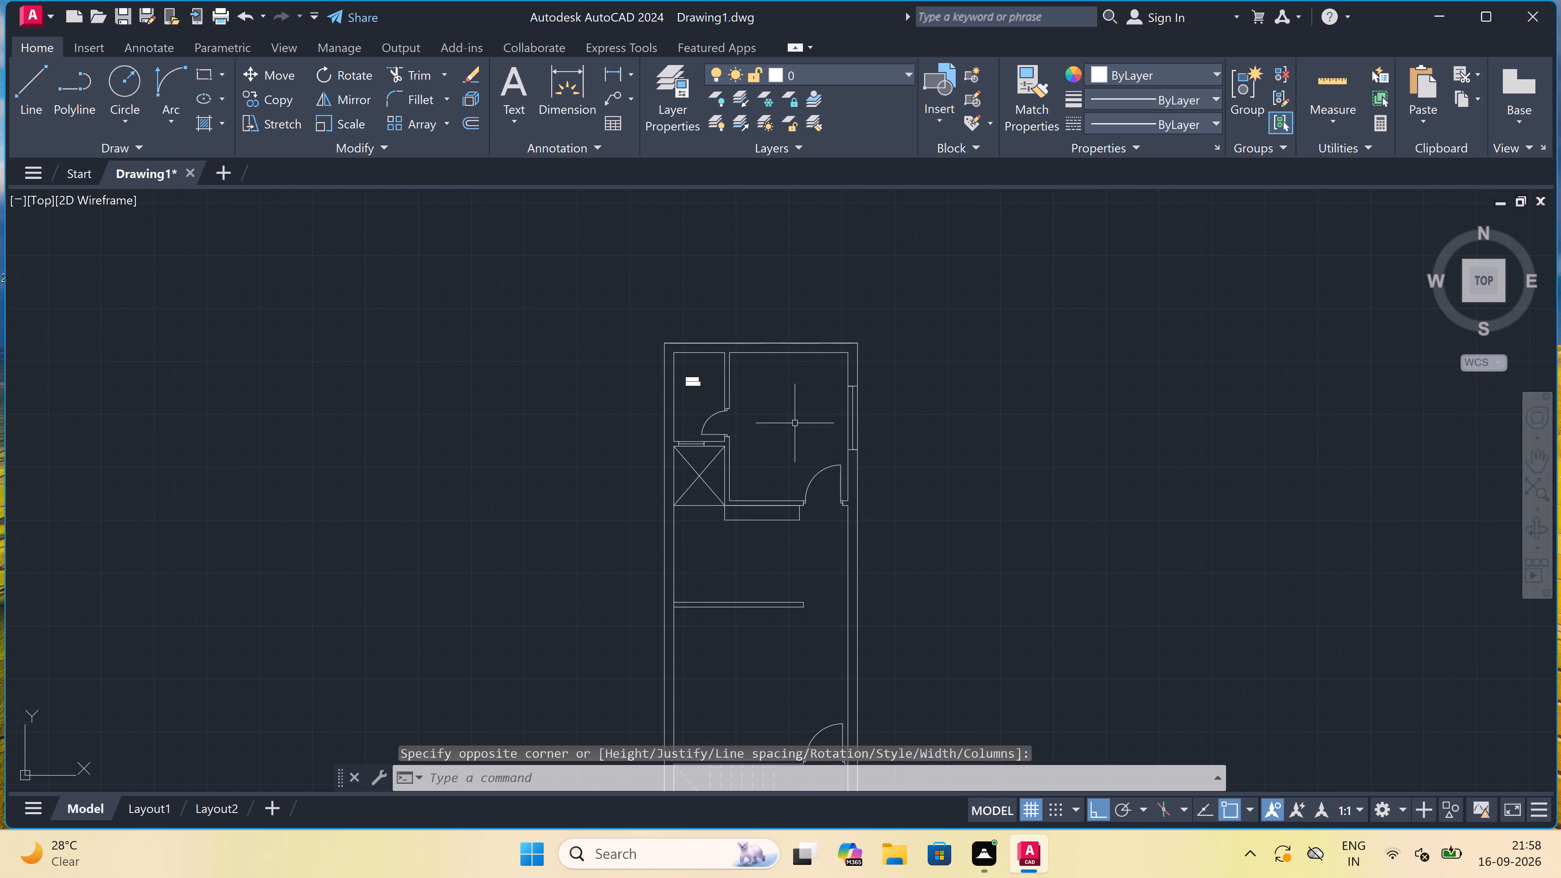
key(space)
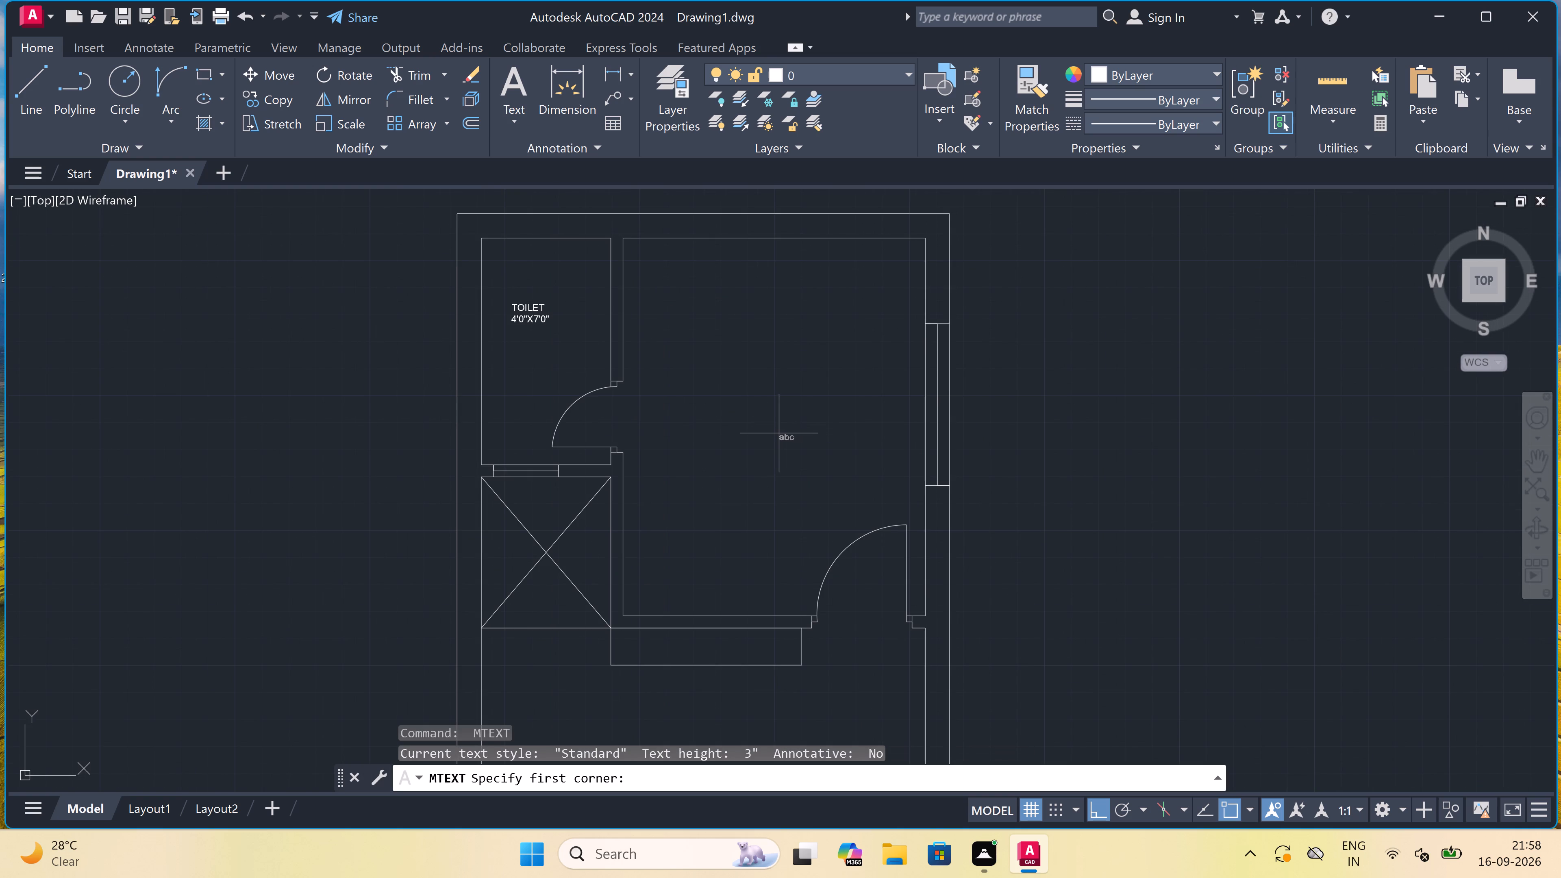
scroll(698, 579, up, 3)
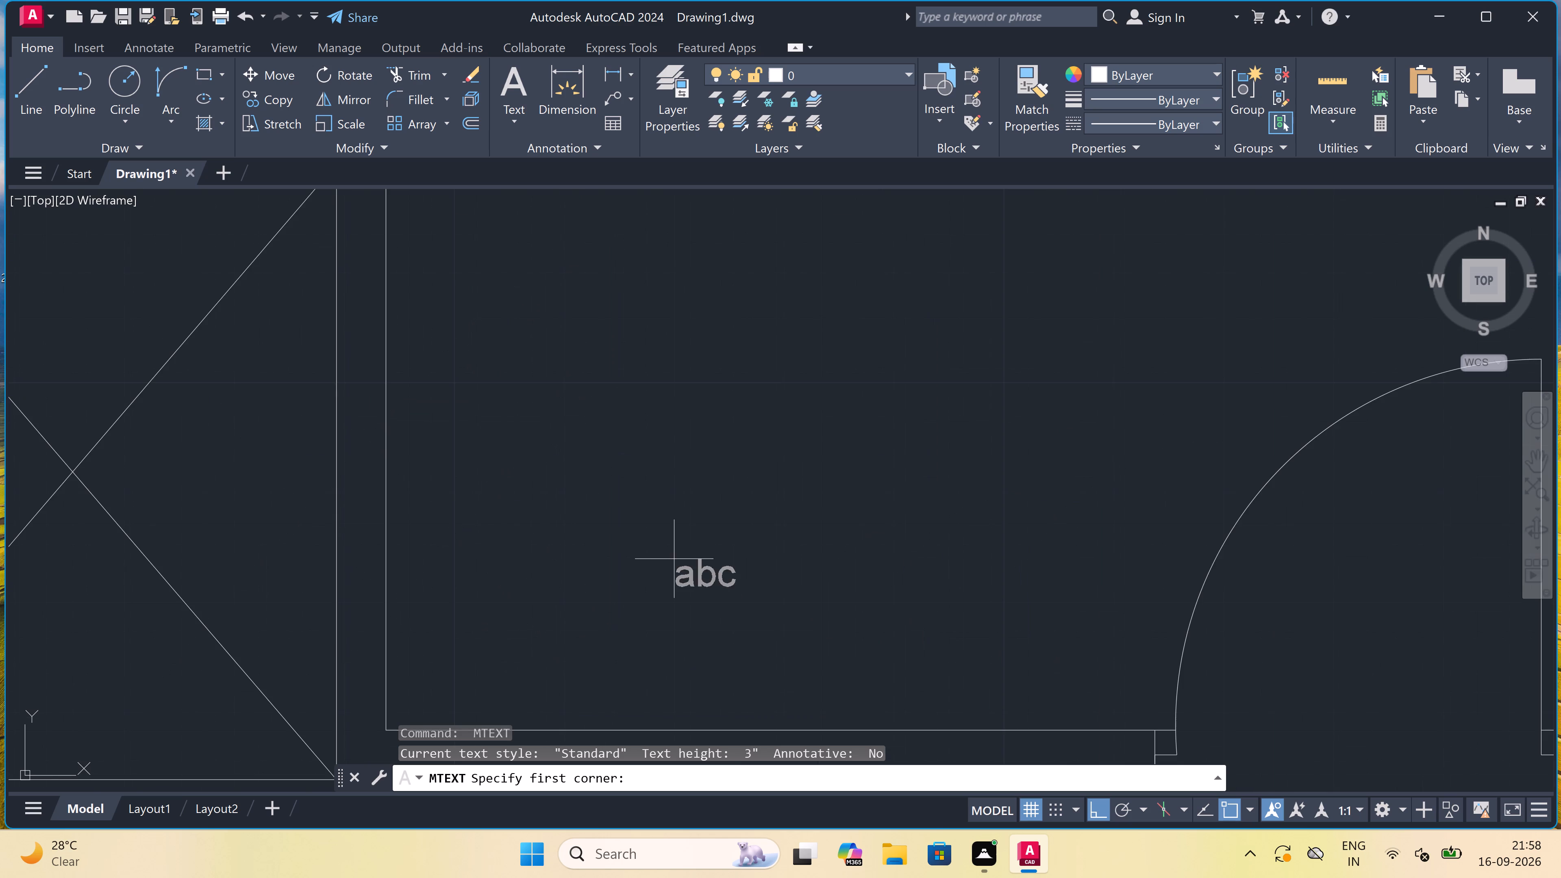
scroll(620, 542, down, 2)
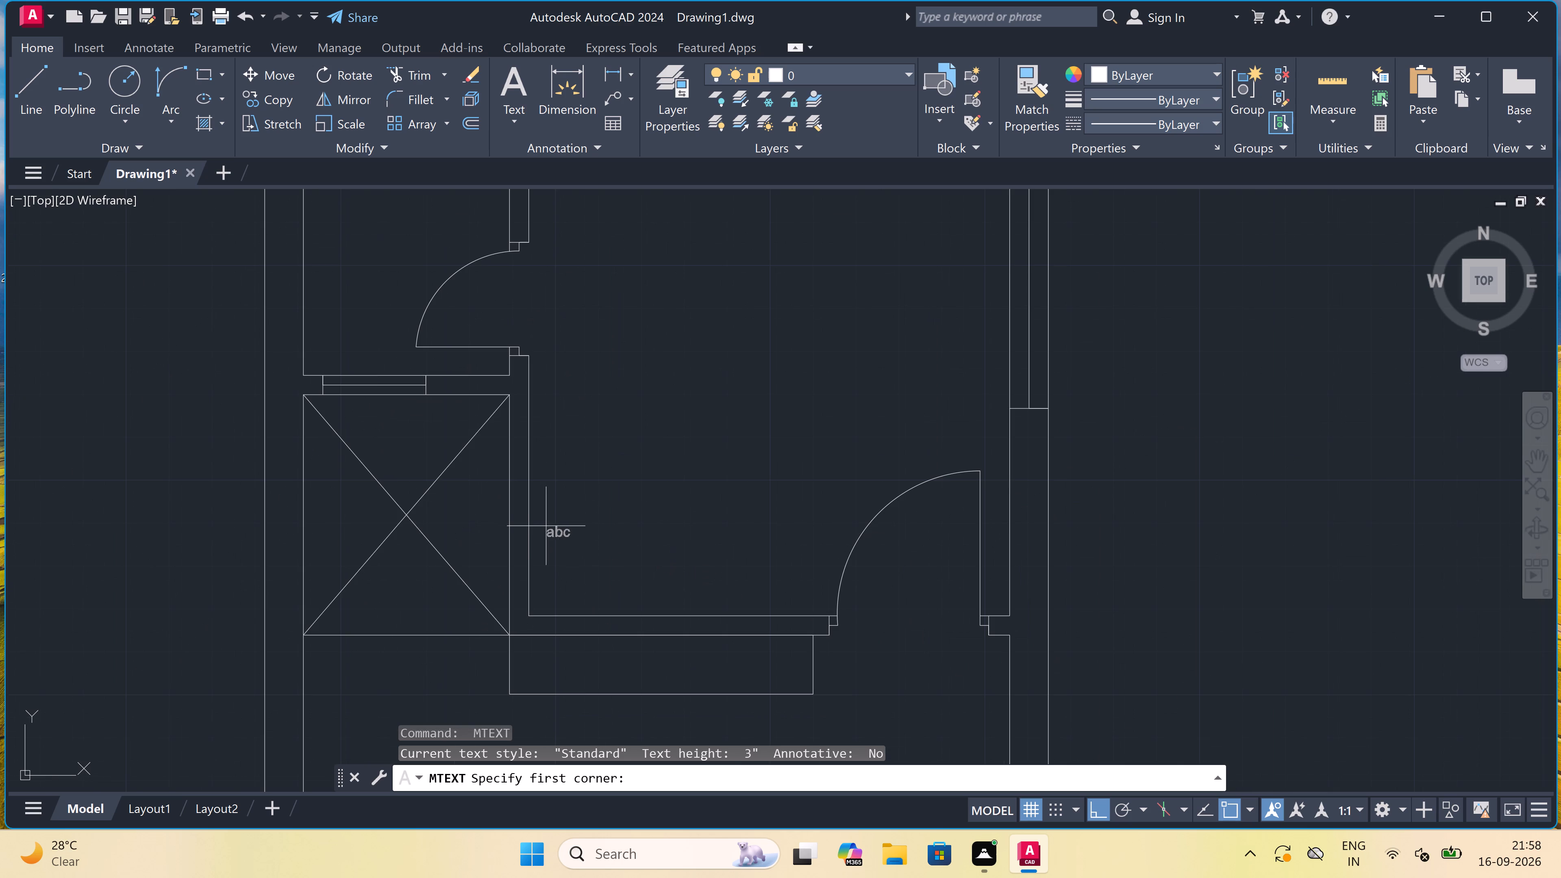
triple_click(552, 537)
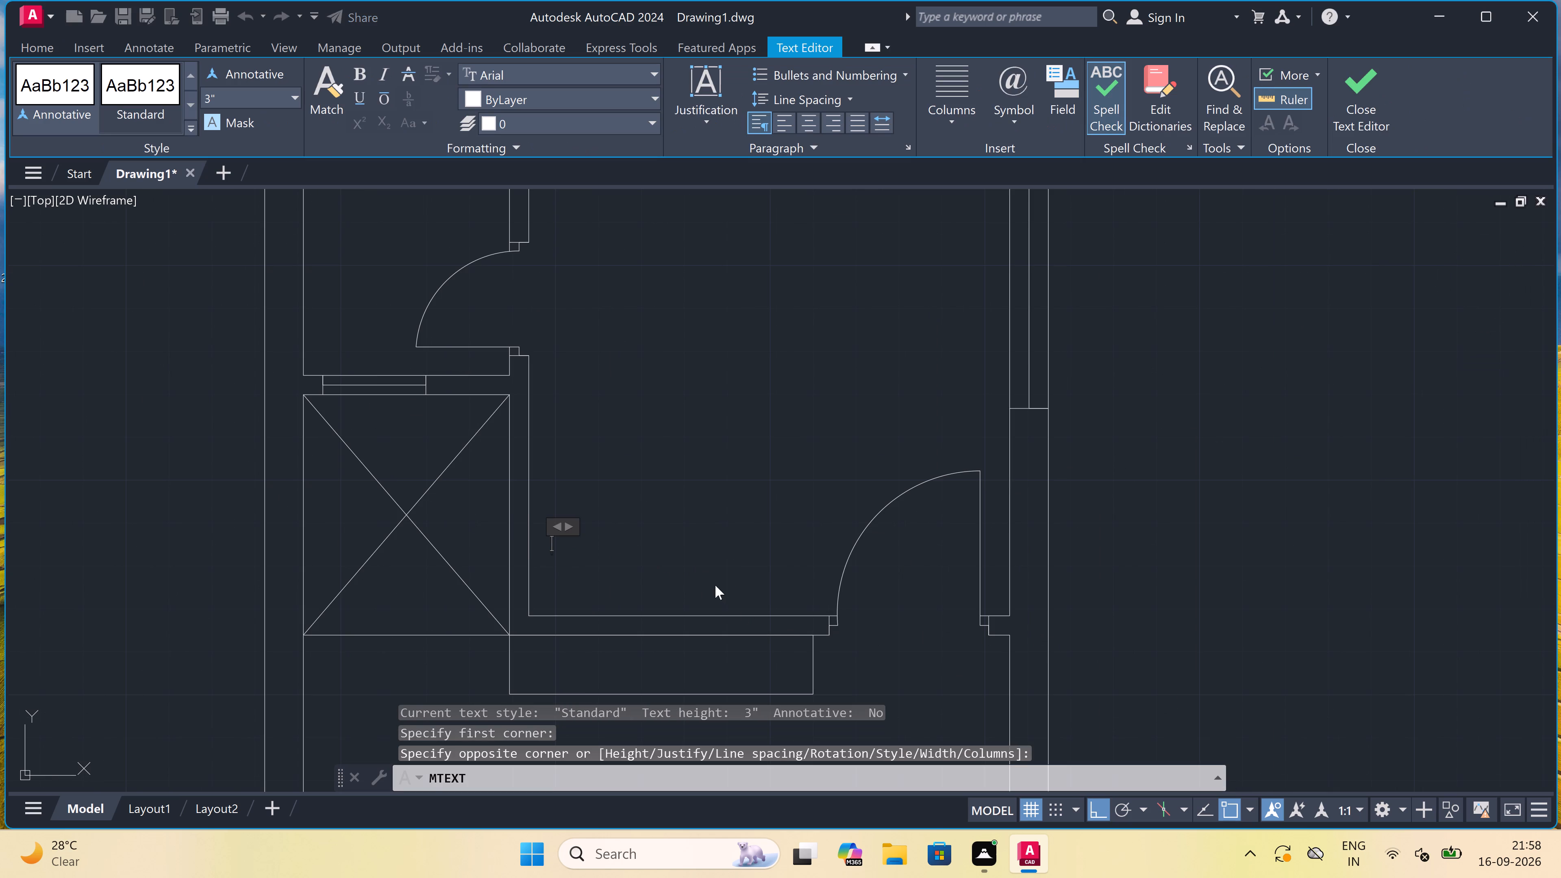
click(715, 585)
Add a multiline text label near the bottom partition of the large upper room reading BEDROOM with 9'4"X11'8" on the second line.
key(space)
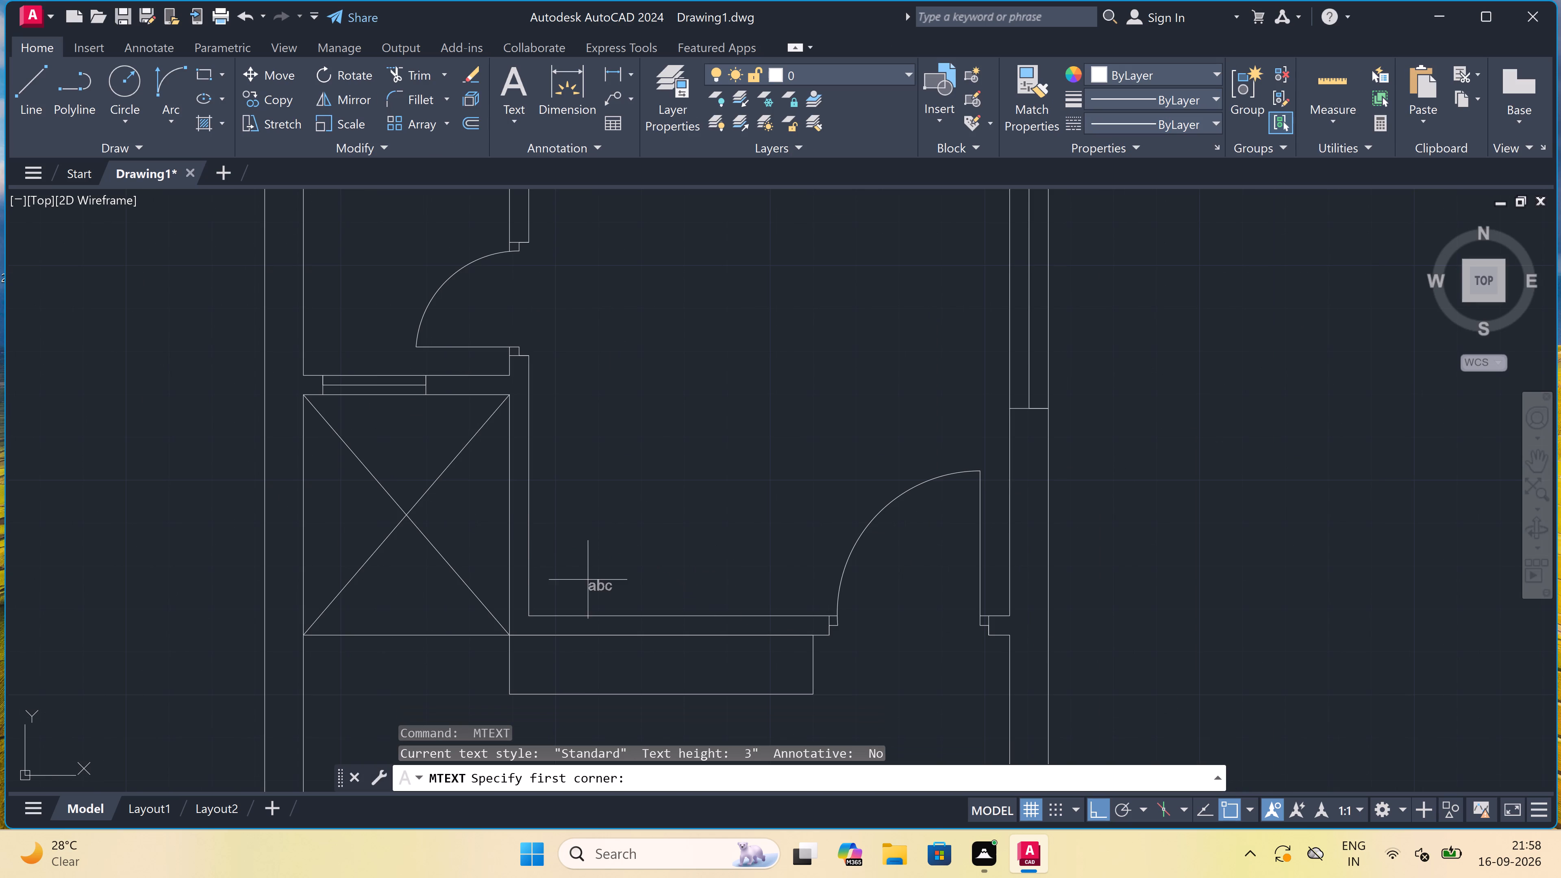
click(565, 561)
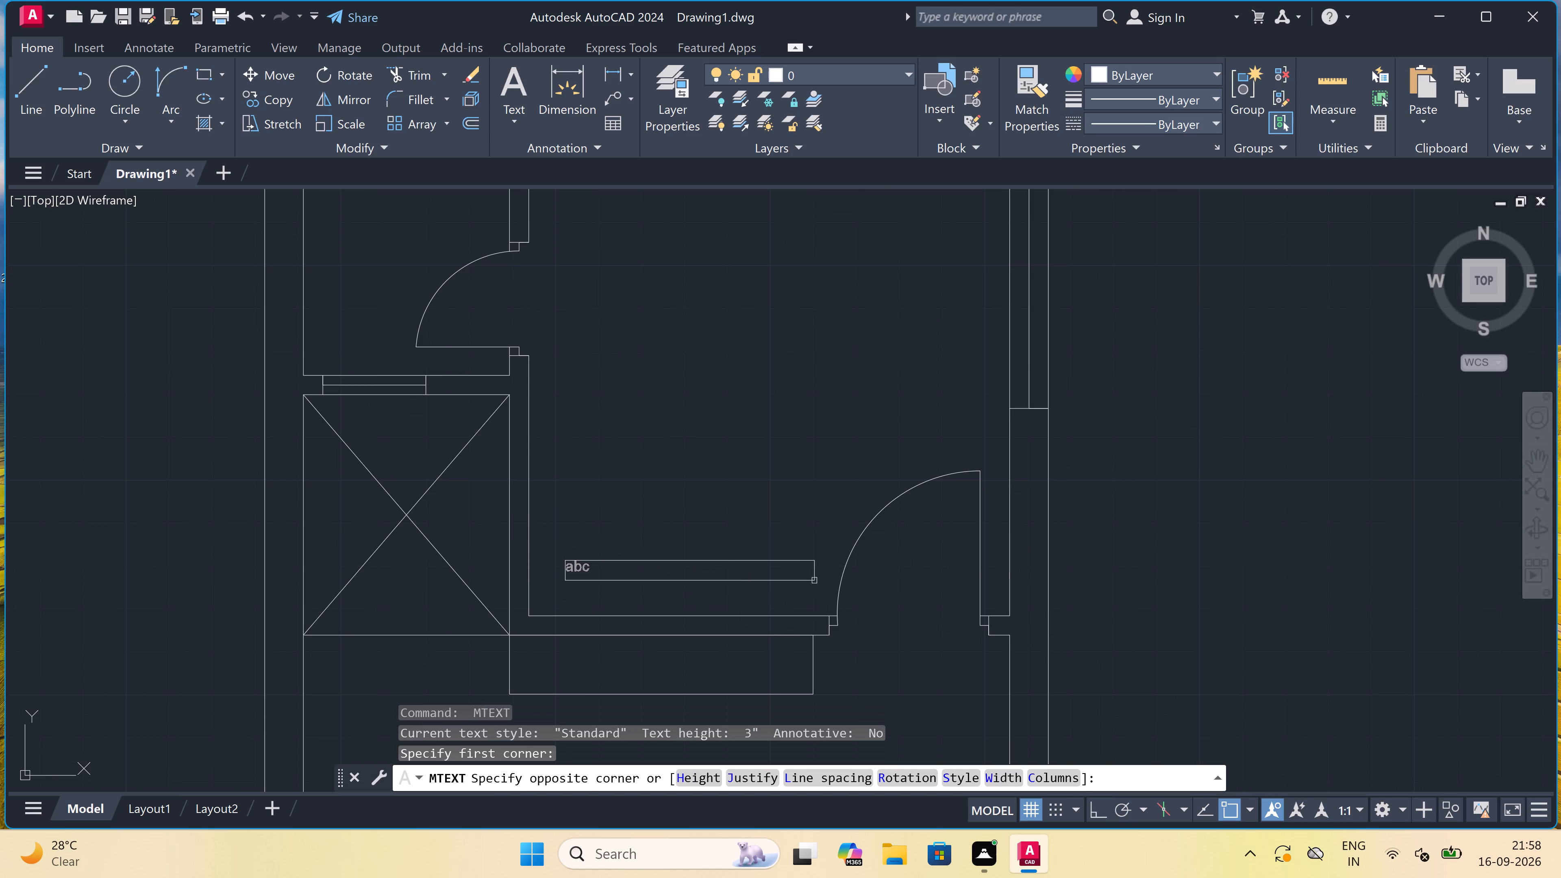
click(1000, 572)
scroll(554, 572, up, 3)
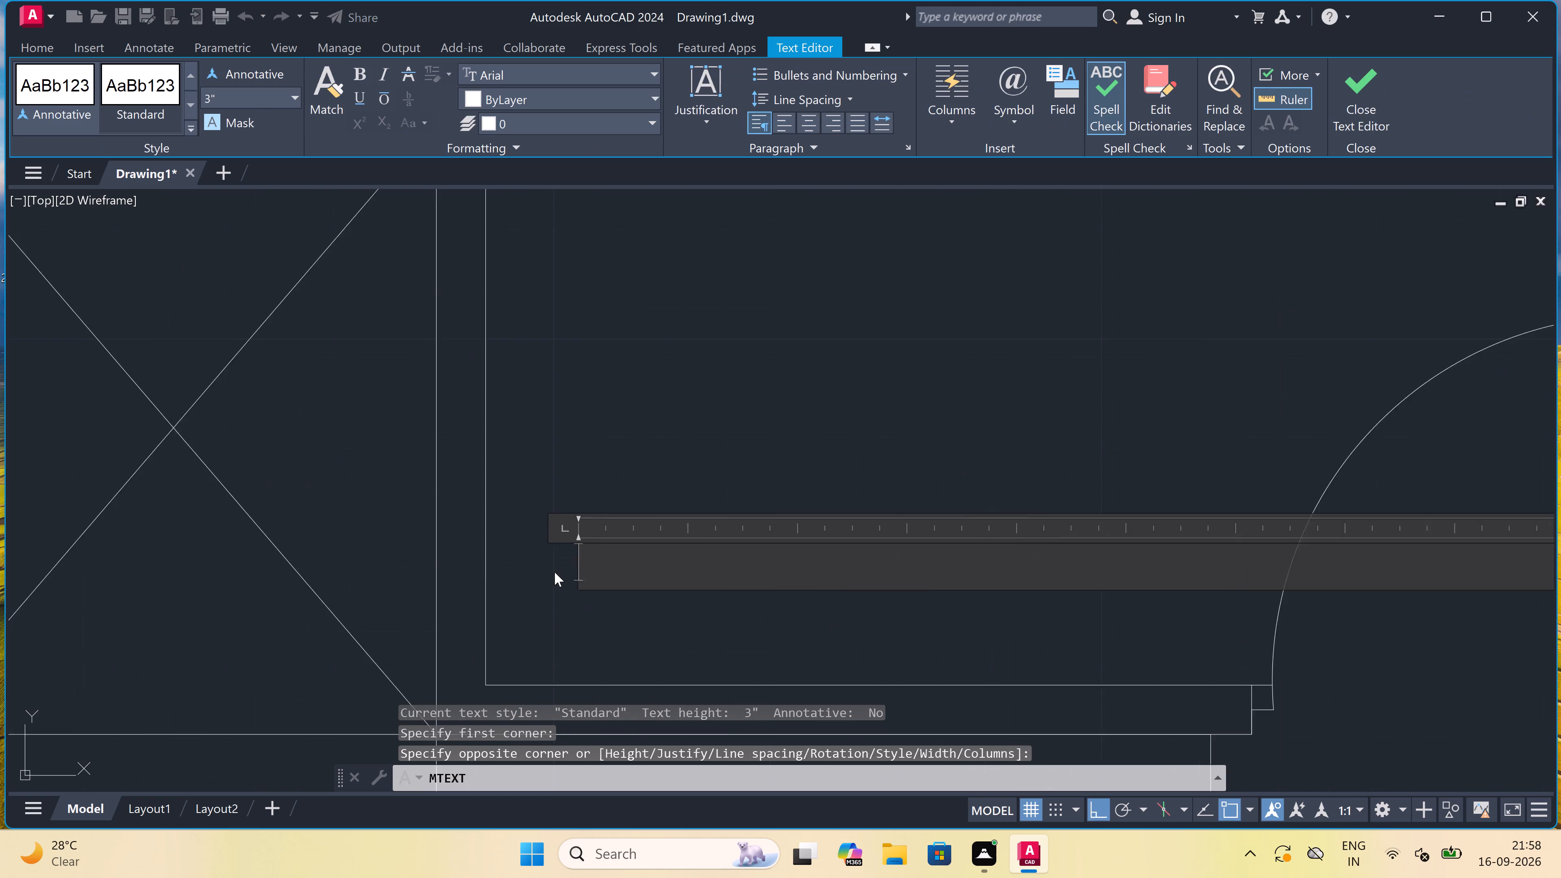
scroll(574, 584, down, 2)
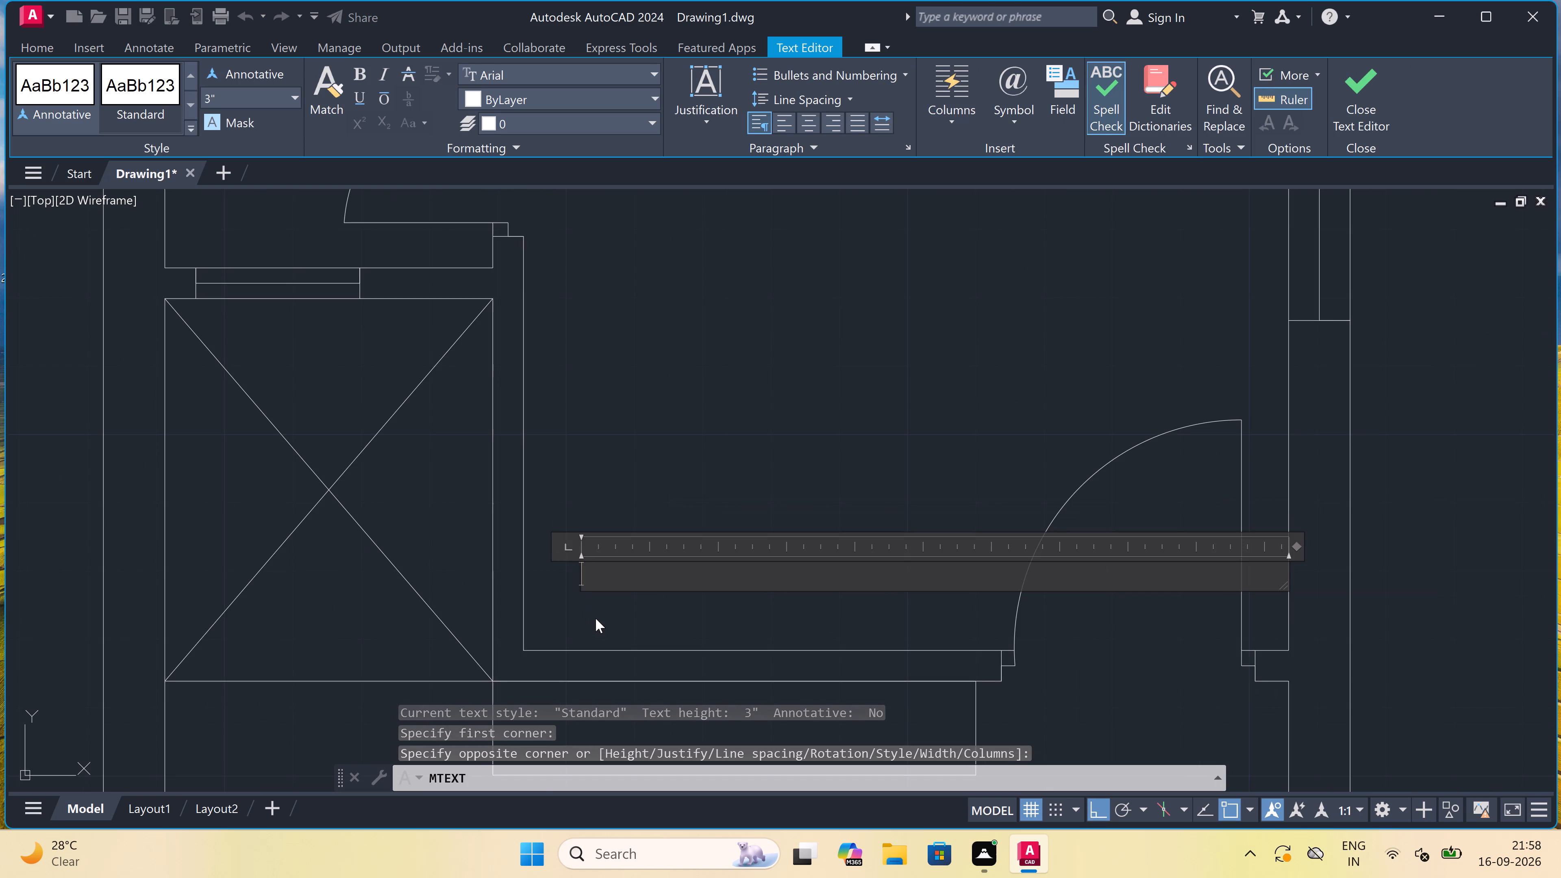
text(BEDROOM)
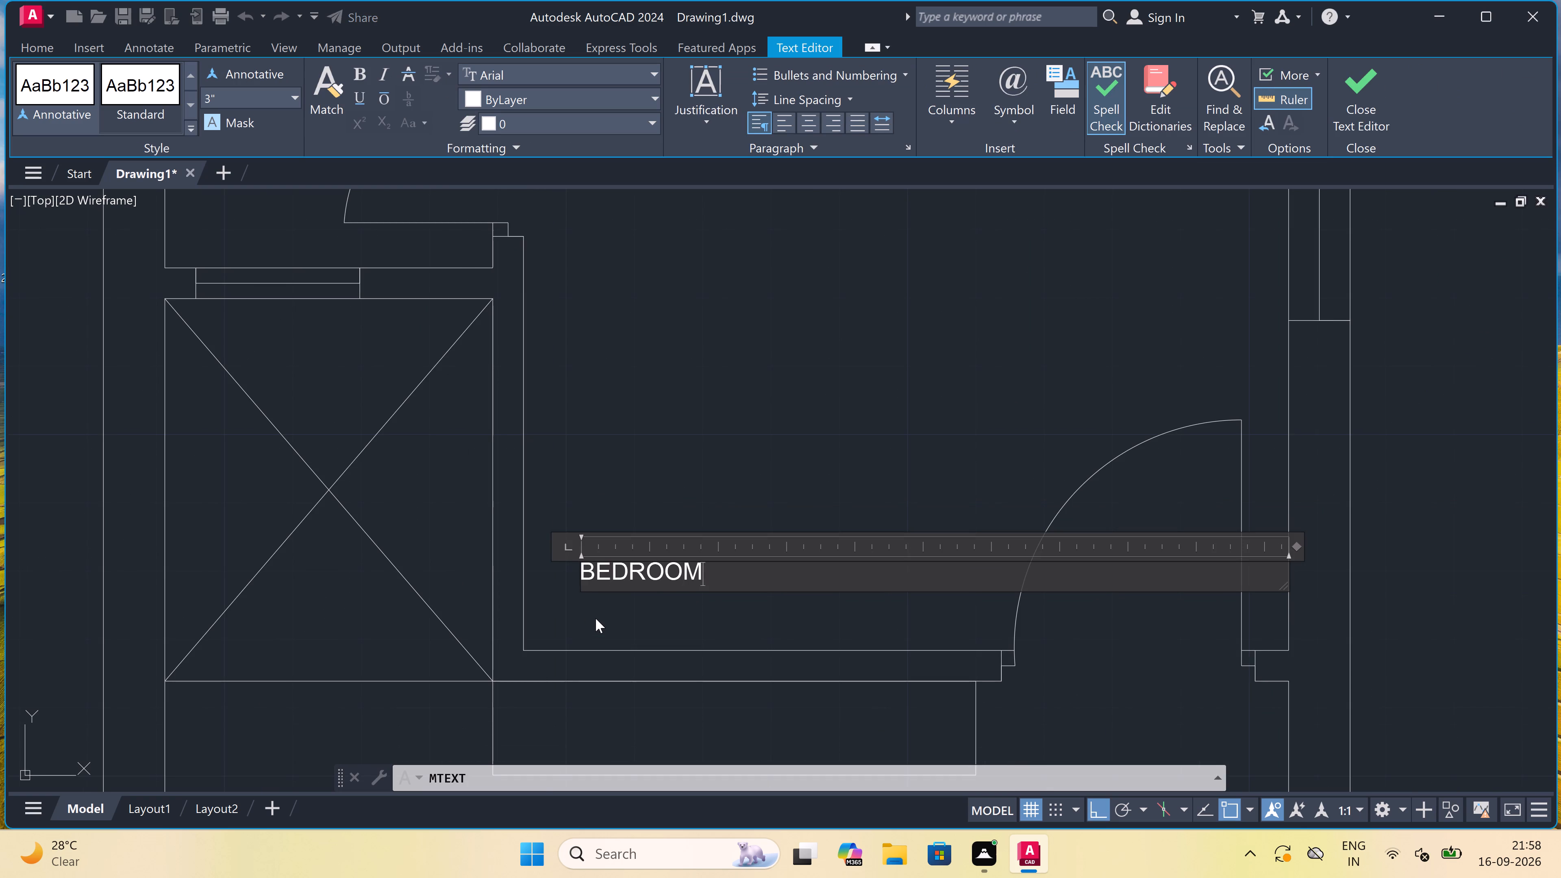
key(Return)
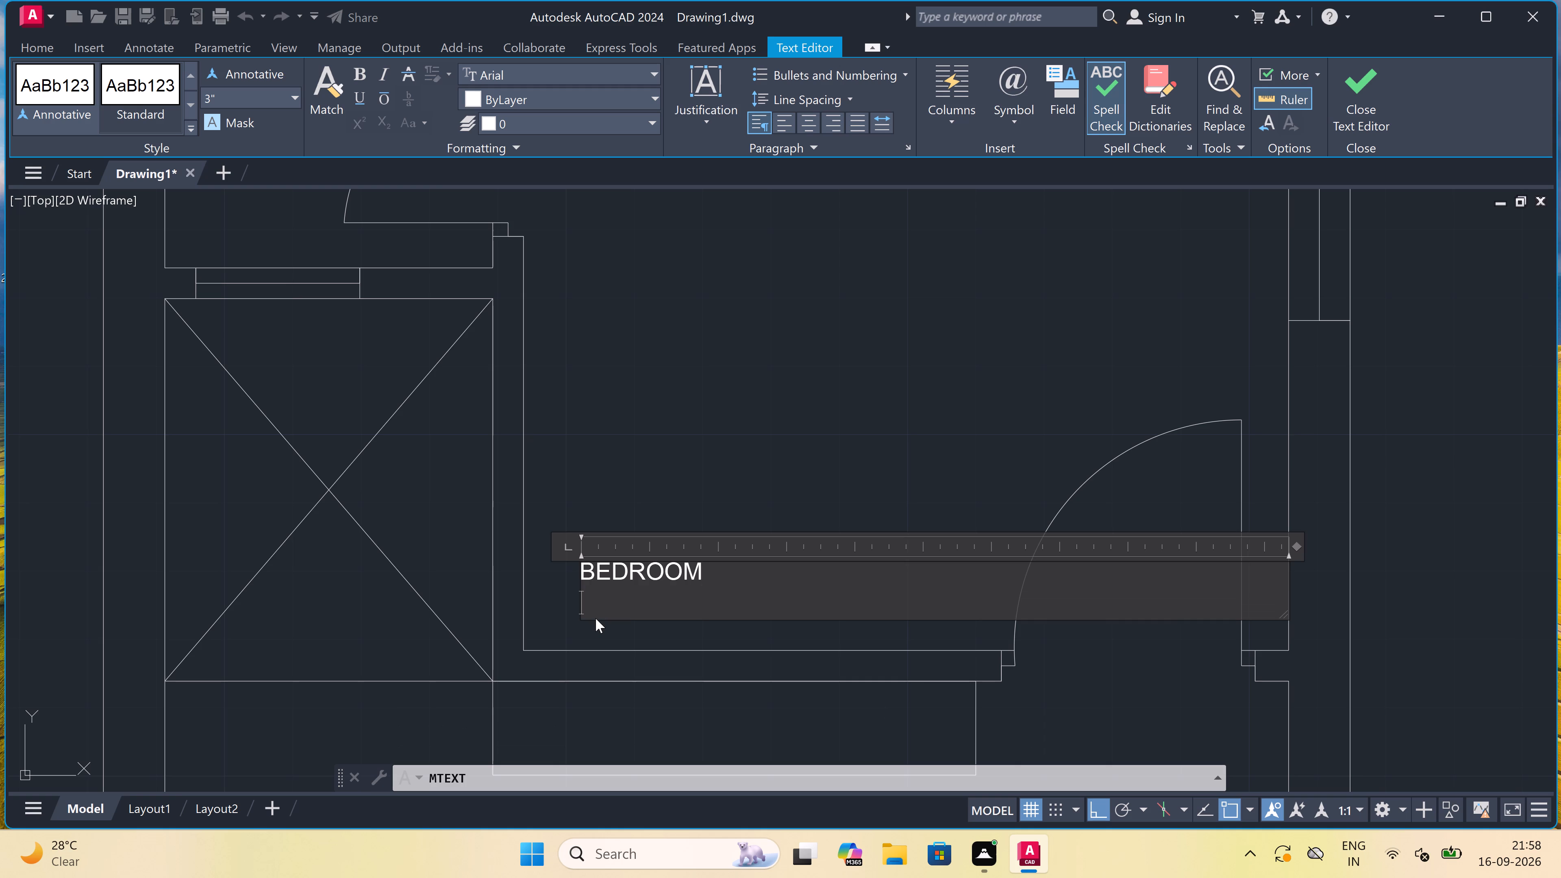
text(9')
key(4)
key(shift+quotedbl)
key(x)
text(11)
key(apostrophe)
text(8")
click(690, 480)
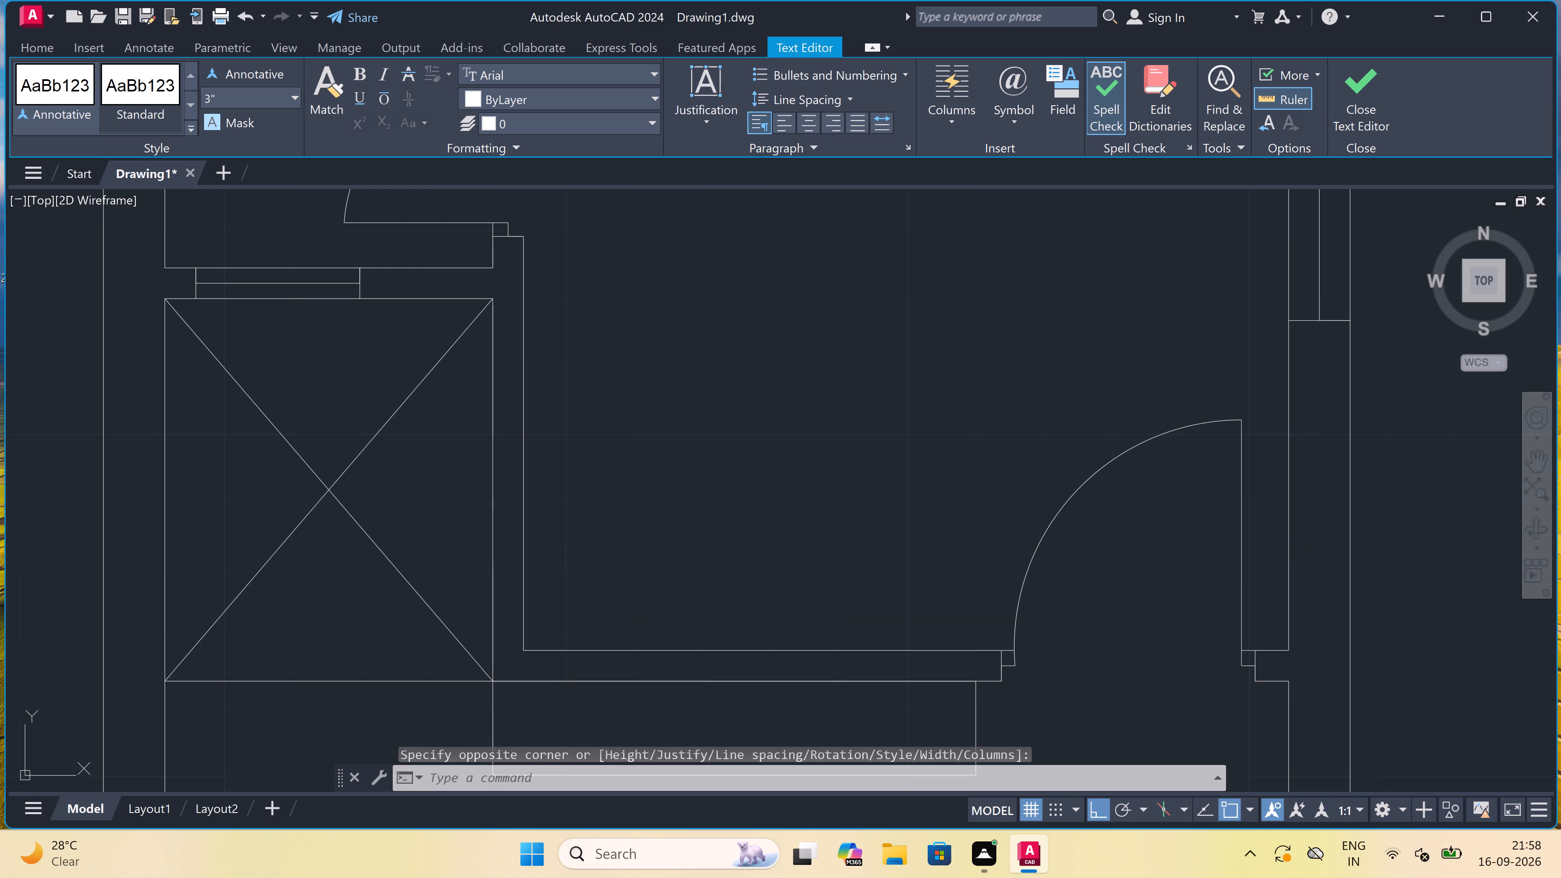
Add a multiline text label between the shallow rectangle and the short middle partition reading KITCHEN with 10'8"X8'0" on the second line.
scroll(682, 481, down, 4)
scroll(650, 667, up, 2)
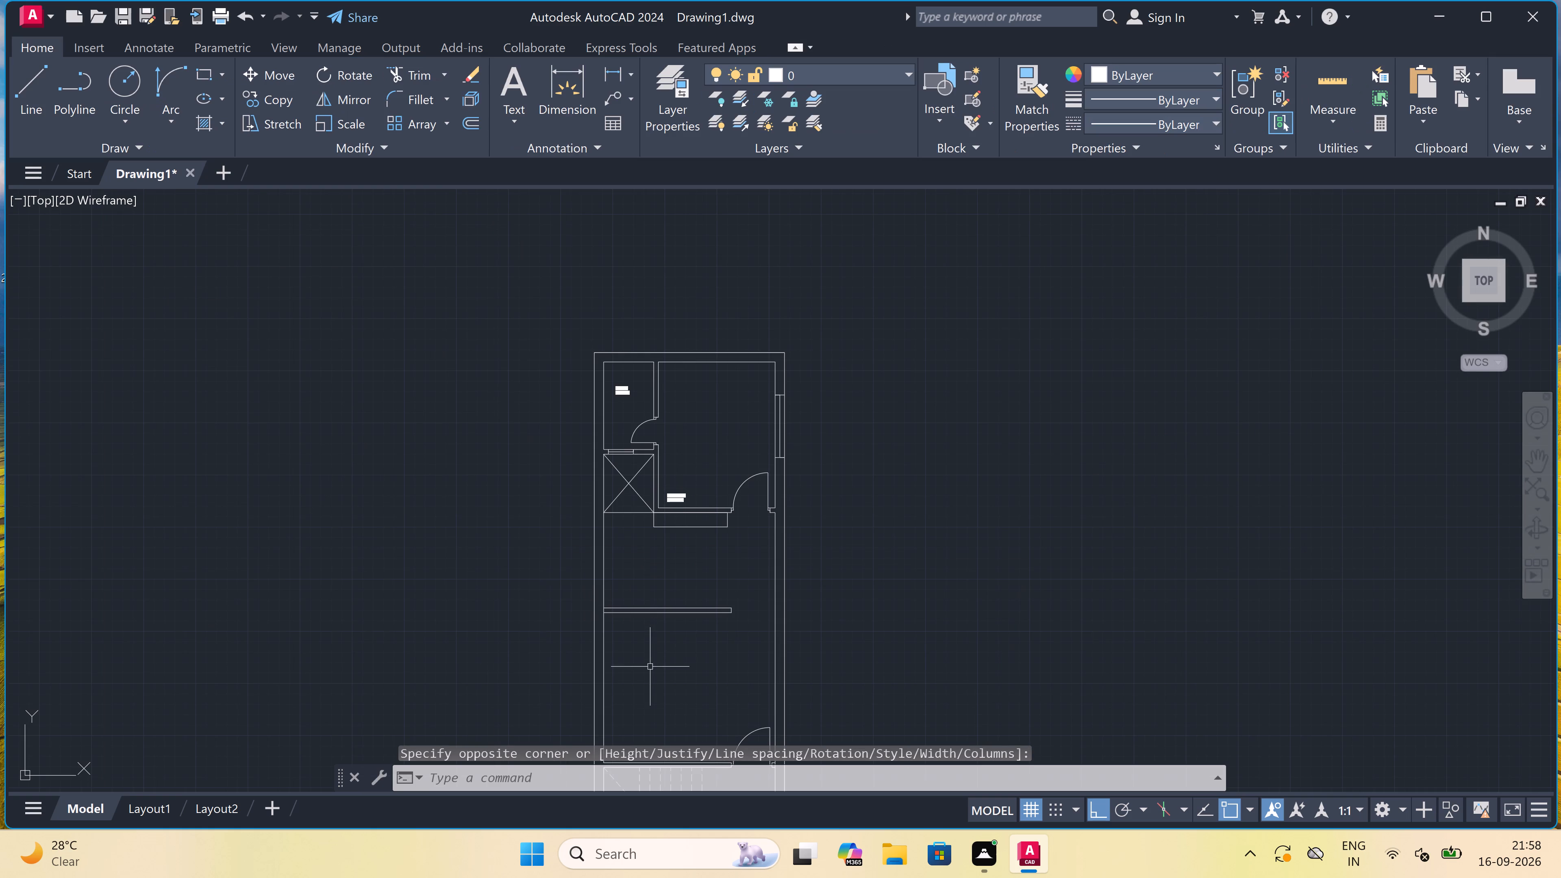
scroll(684, 570, down, 1)
scroll(692, 475, up, 2)
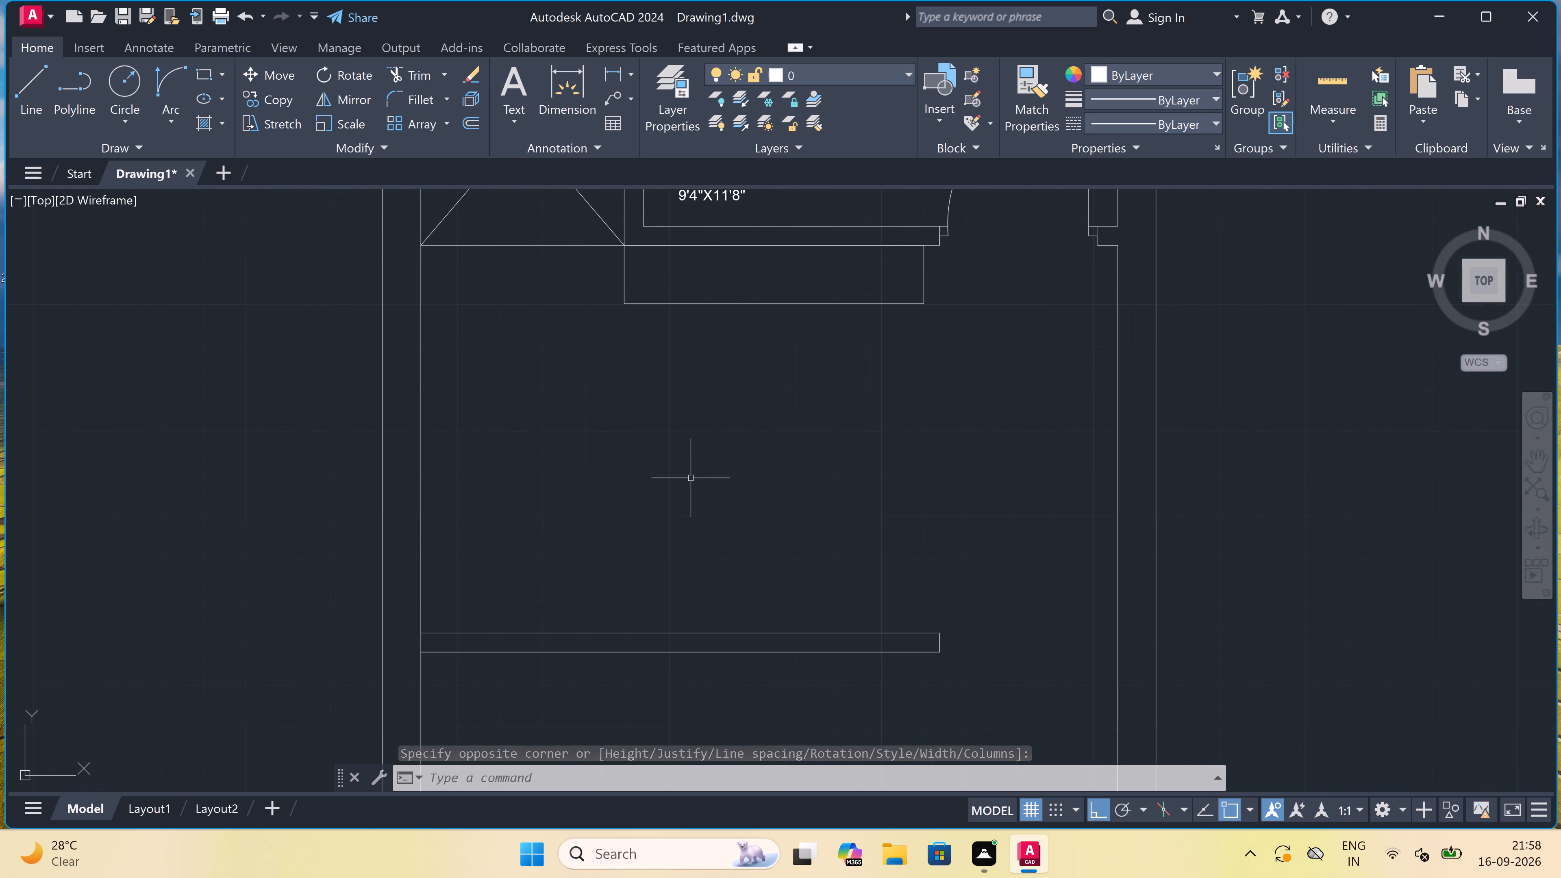
key(space)
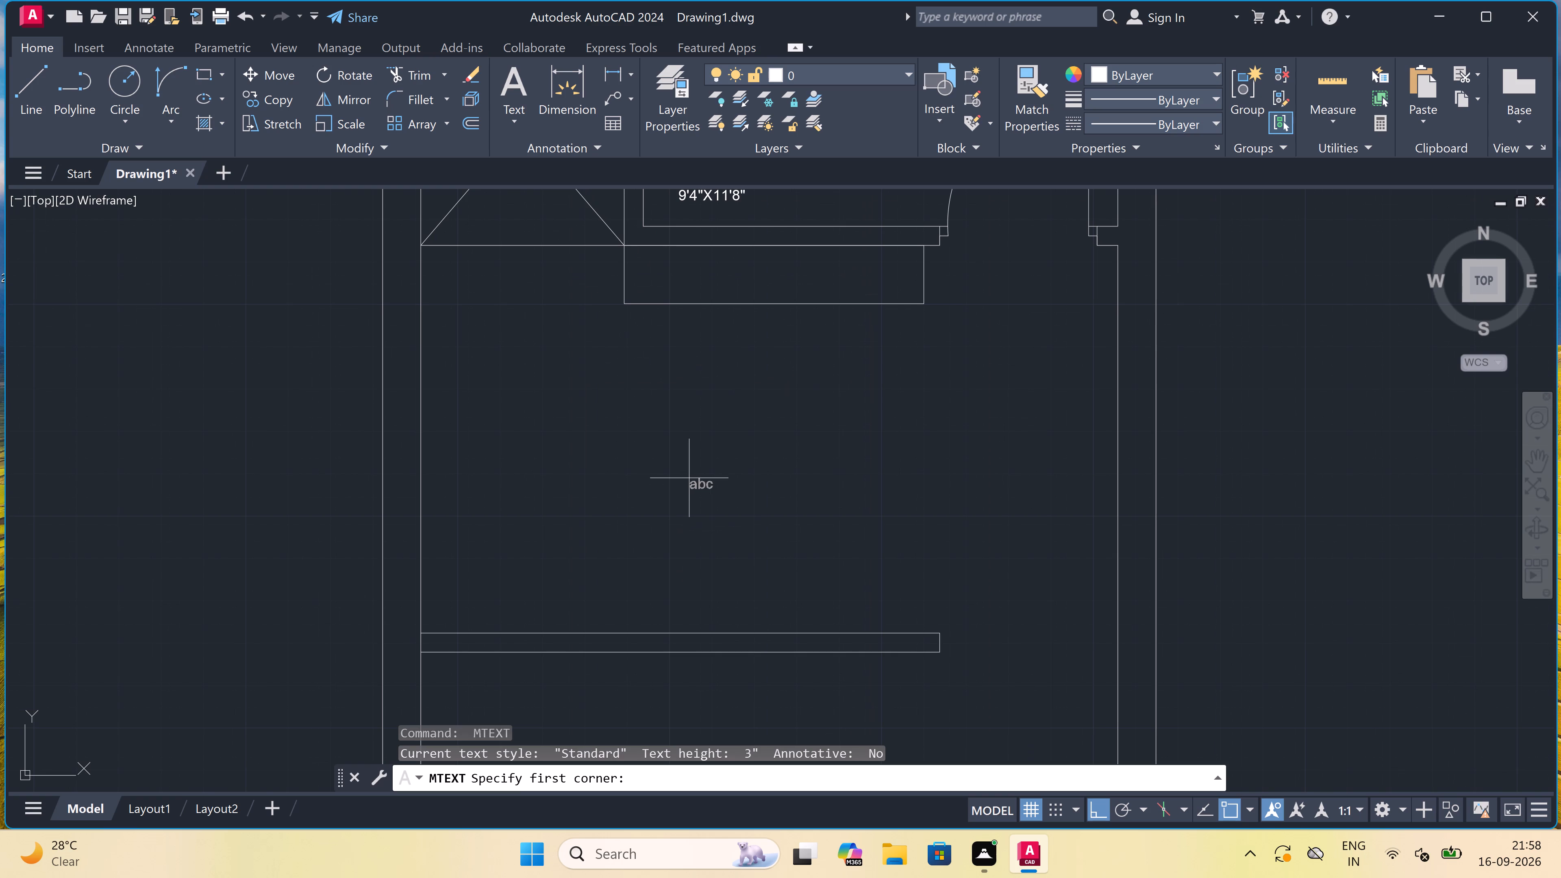
click(657, 374)
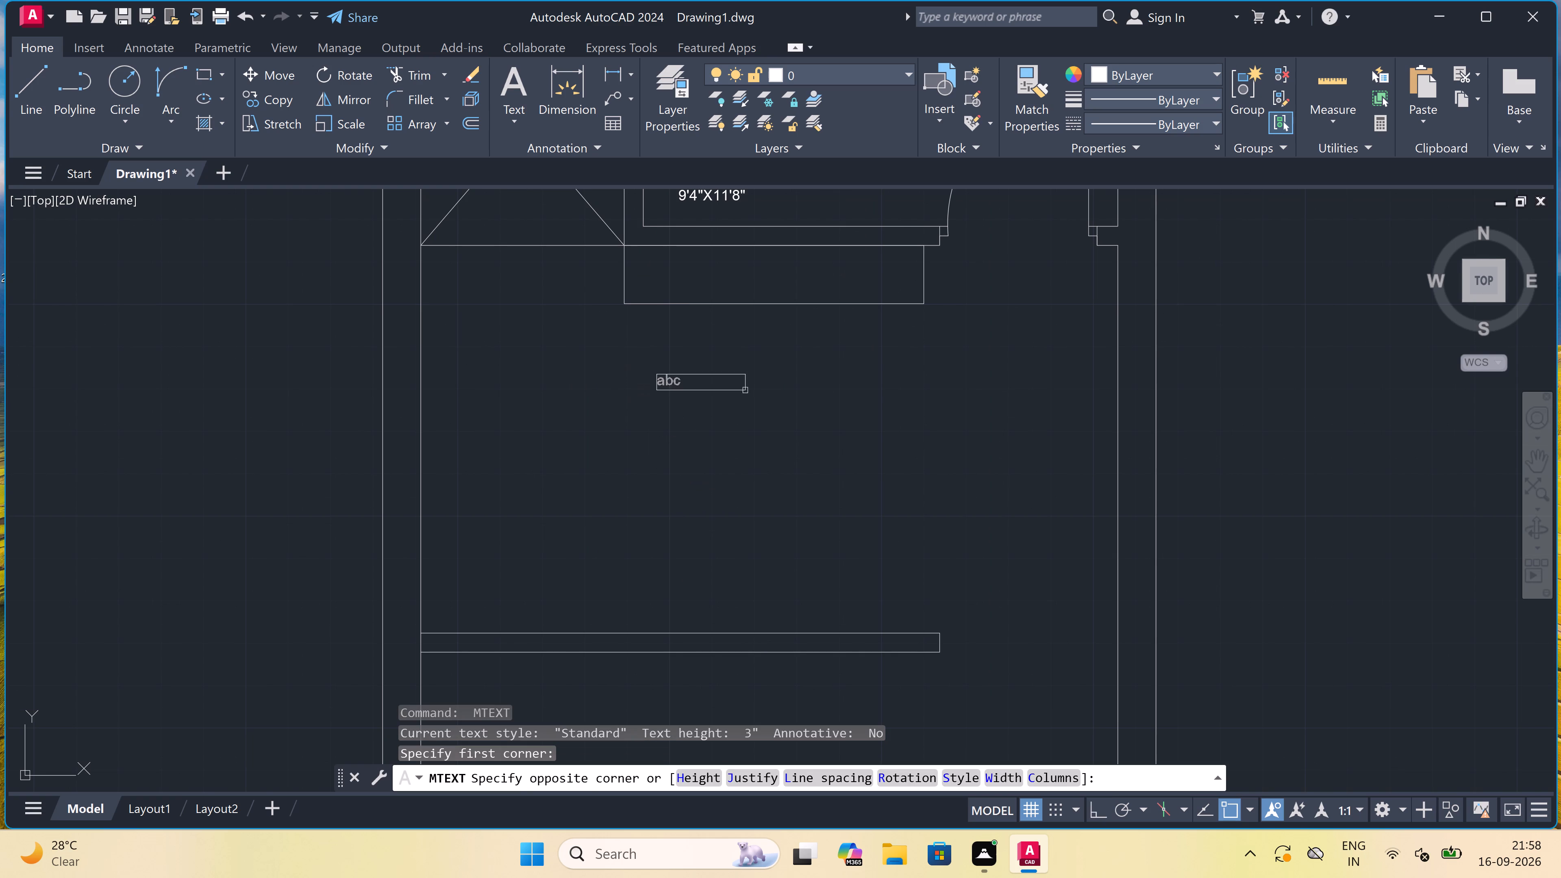
click(1034, 377)
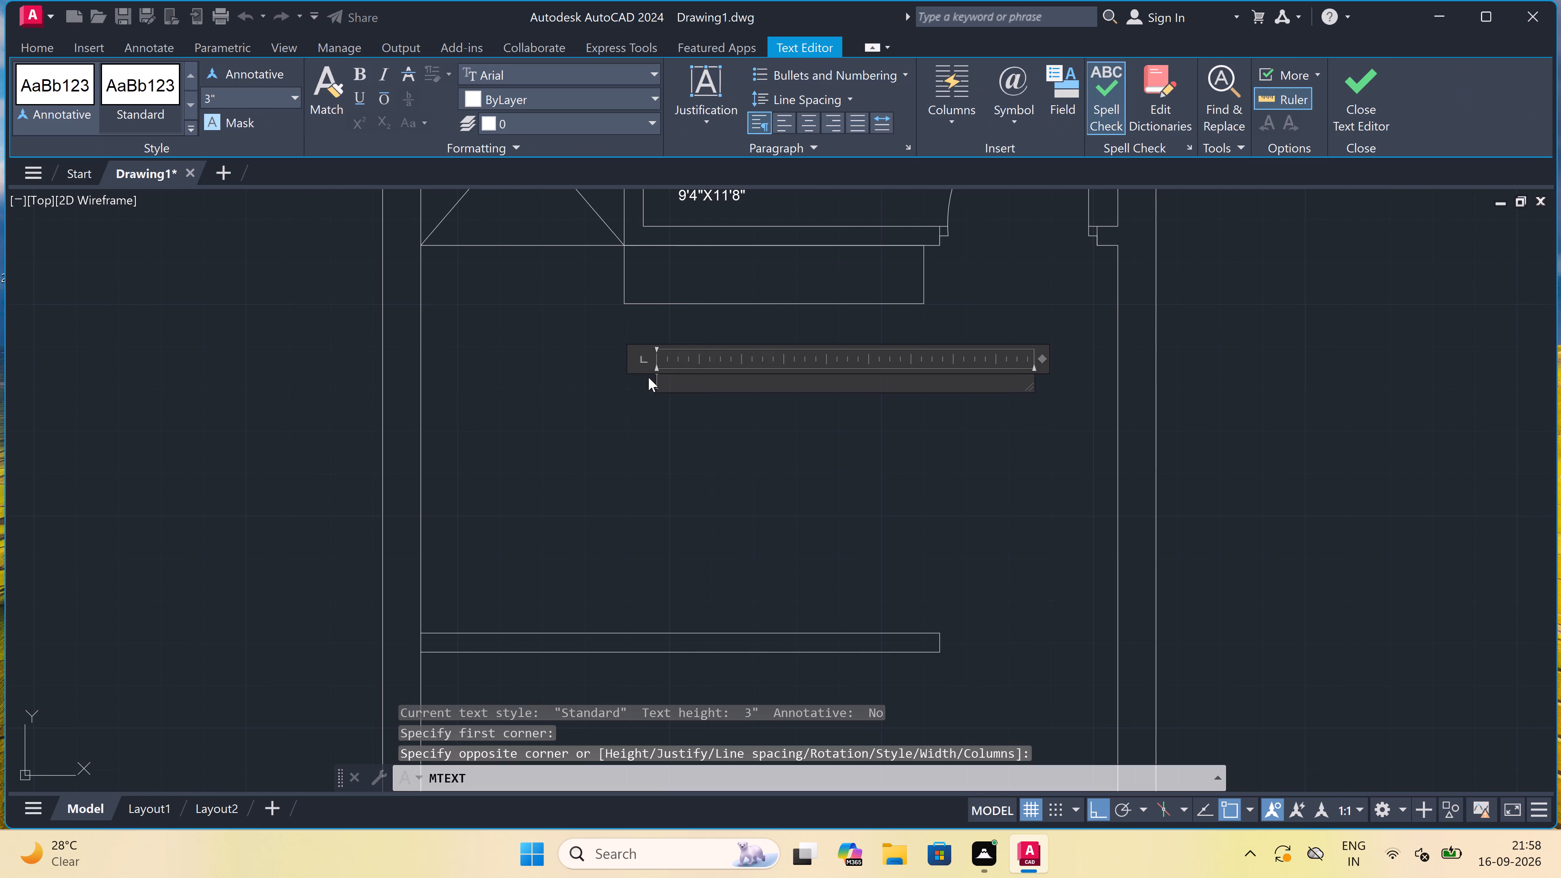
scroll(648, 377, up, 2)
text(KITCHE)
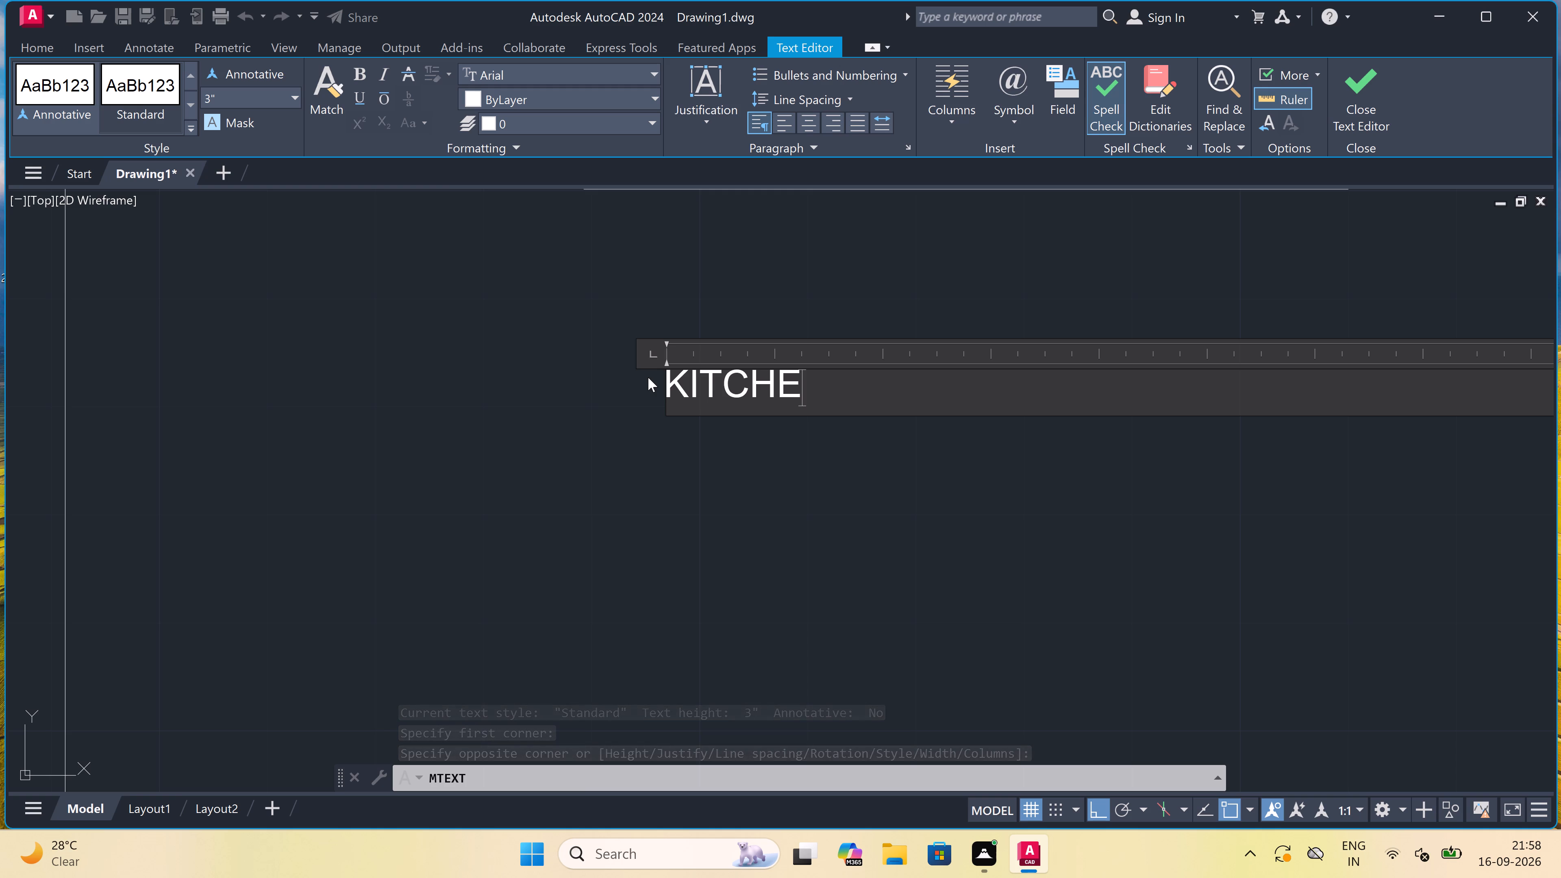
key(n)
key(Return)
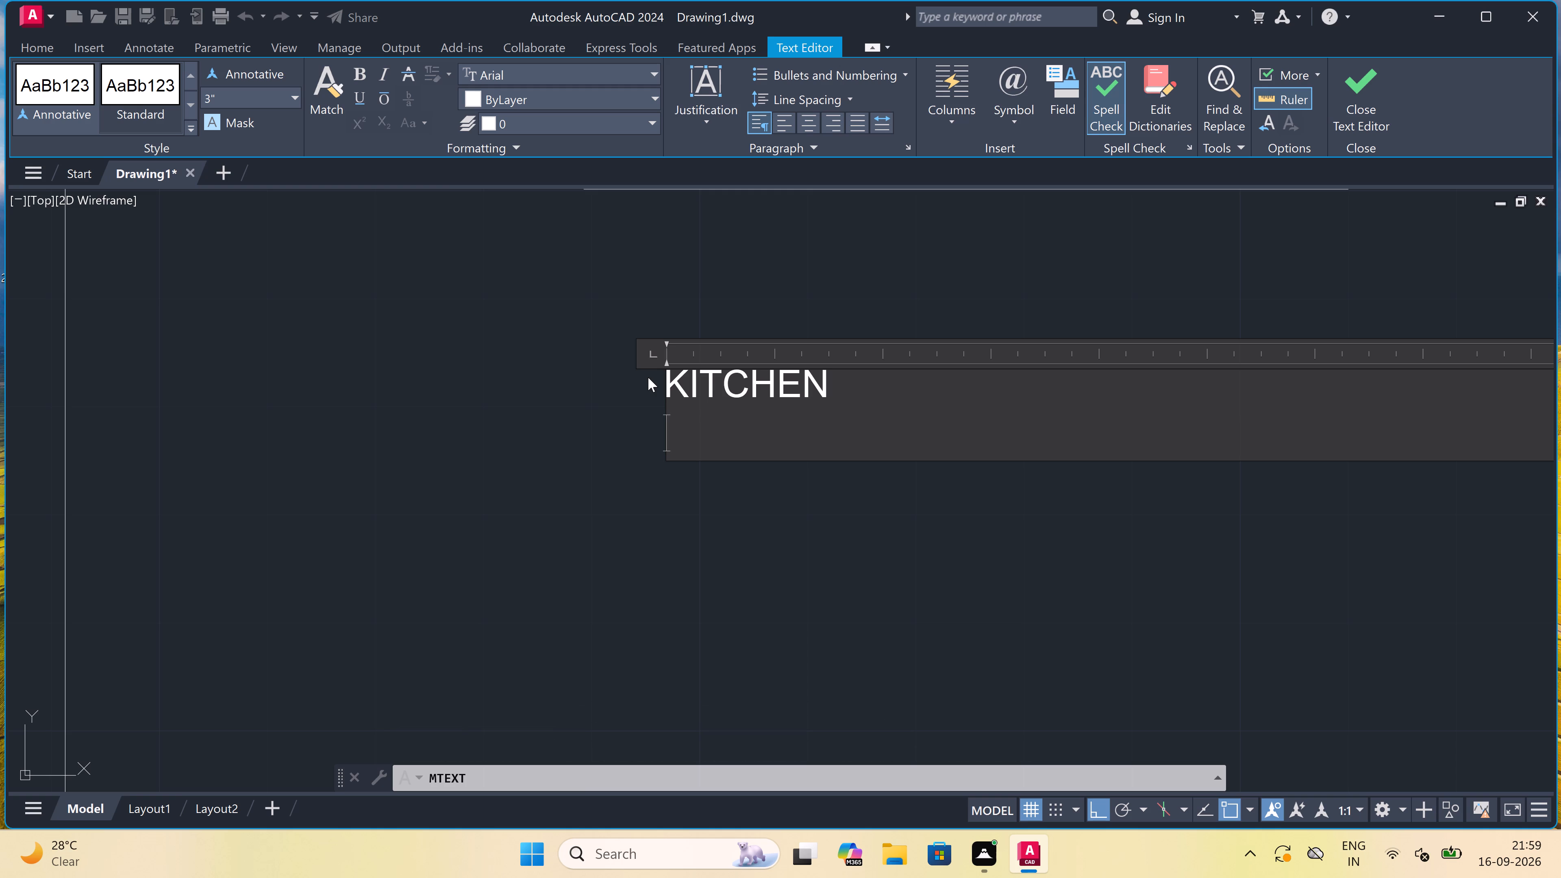
key(1)
text(0')
key(8)
text("X)
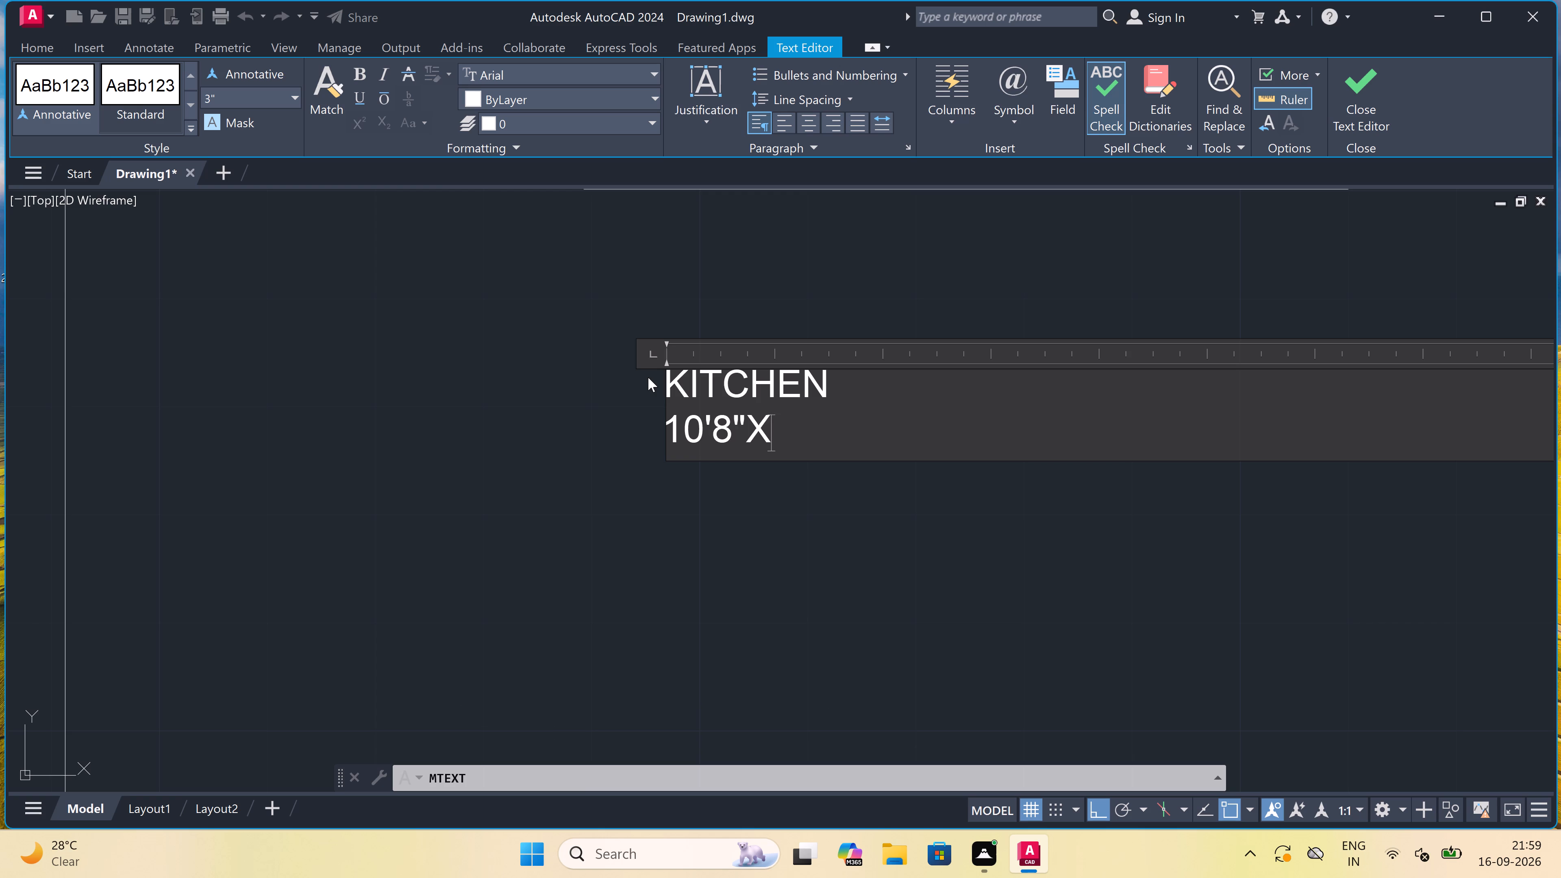
text(8'0")
double_click(589, 389)
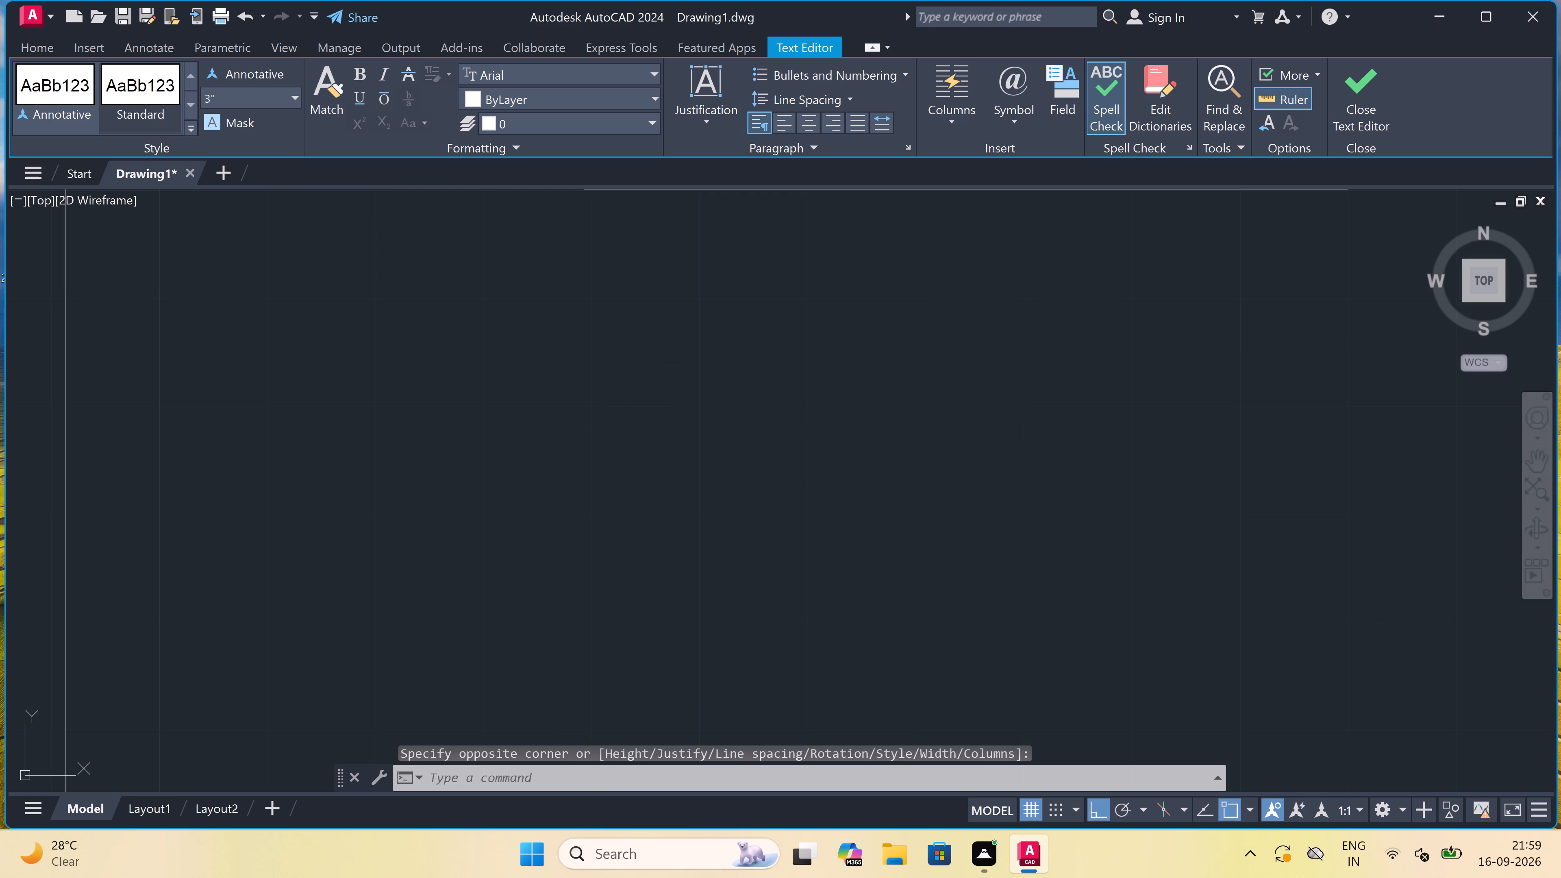
Add a multiline text label in the room between the short middle partition and the staircase reading HALL with 13'8"X12'0" on the second line.
scroll(590, 385, down, 5)
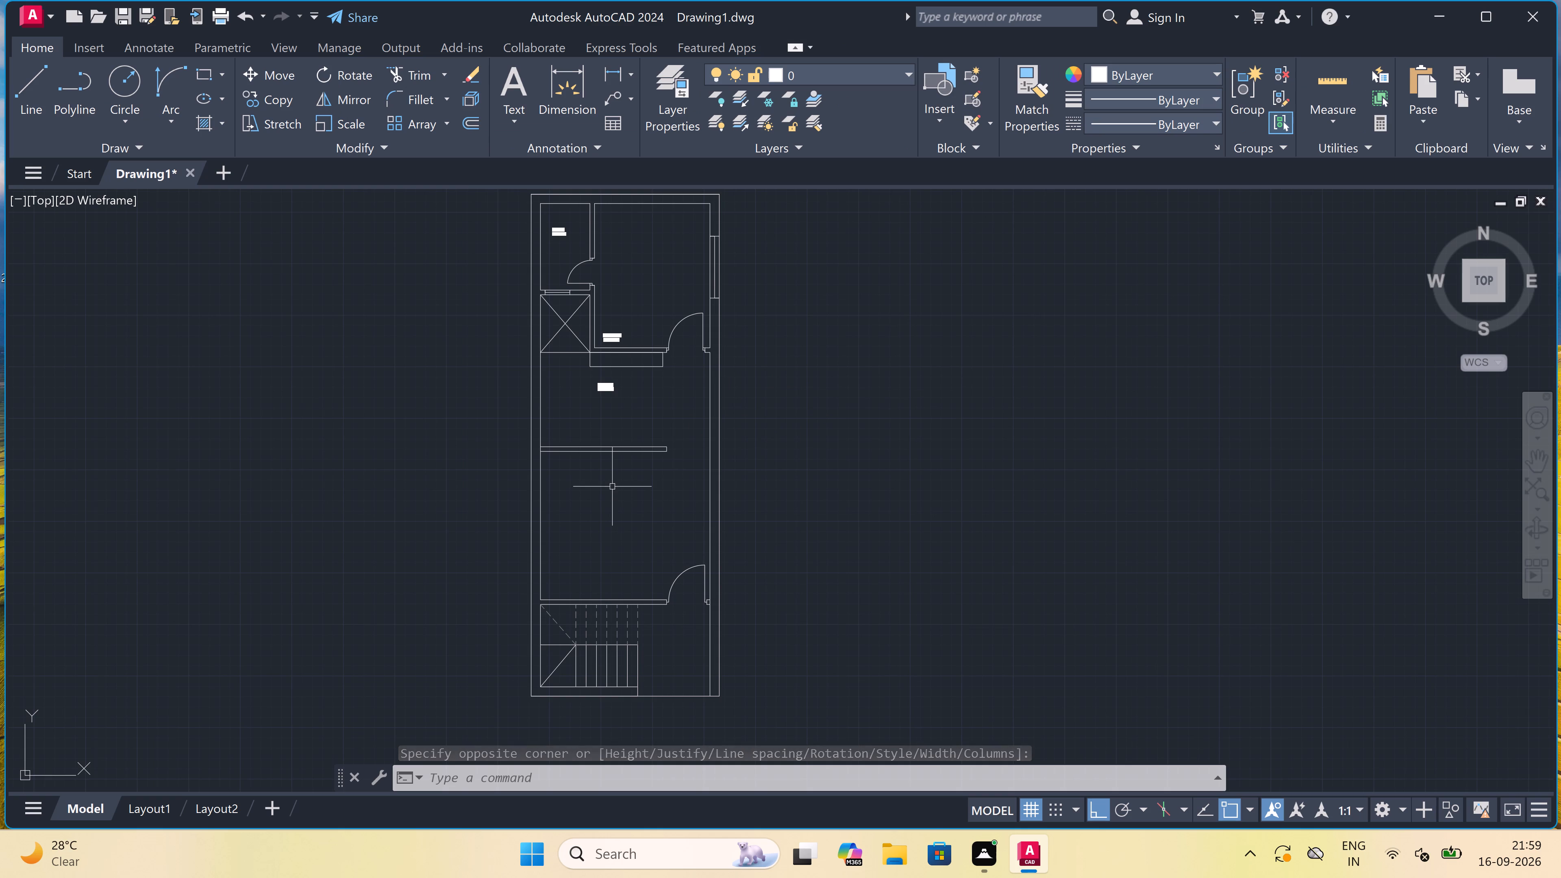
scroll(611, 483, down, 2)
scroll(609, 496, up, 2)
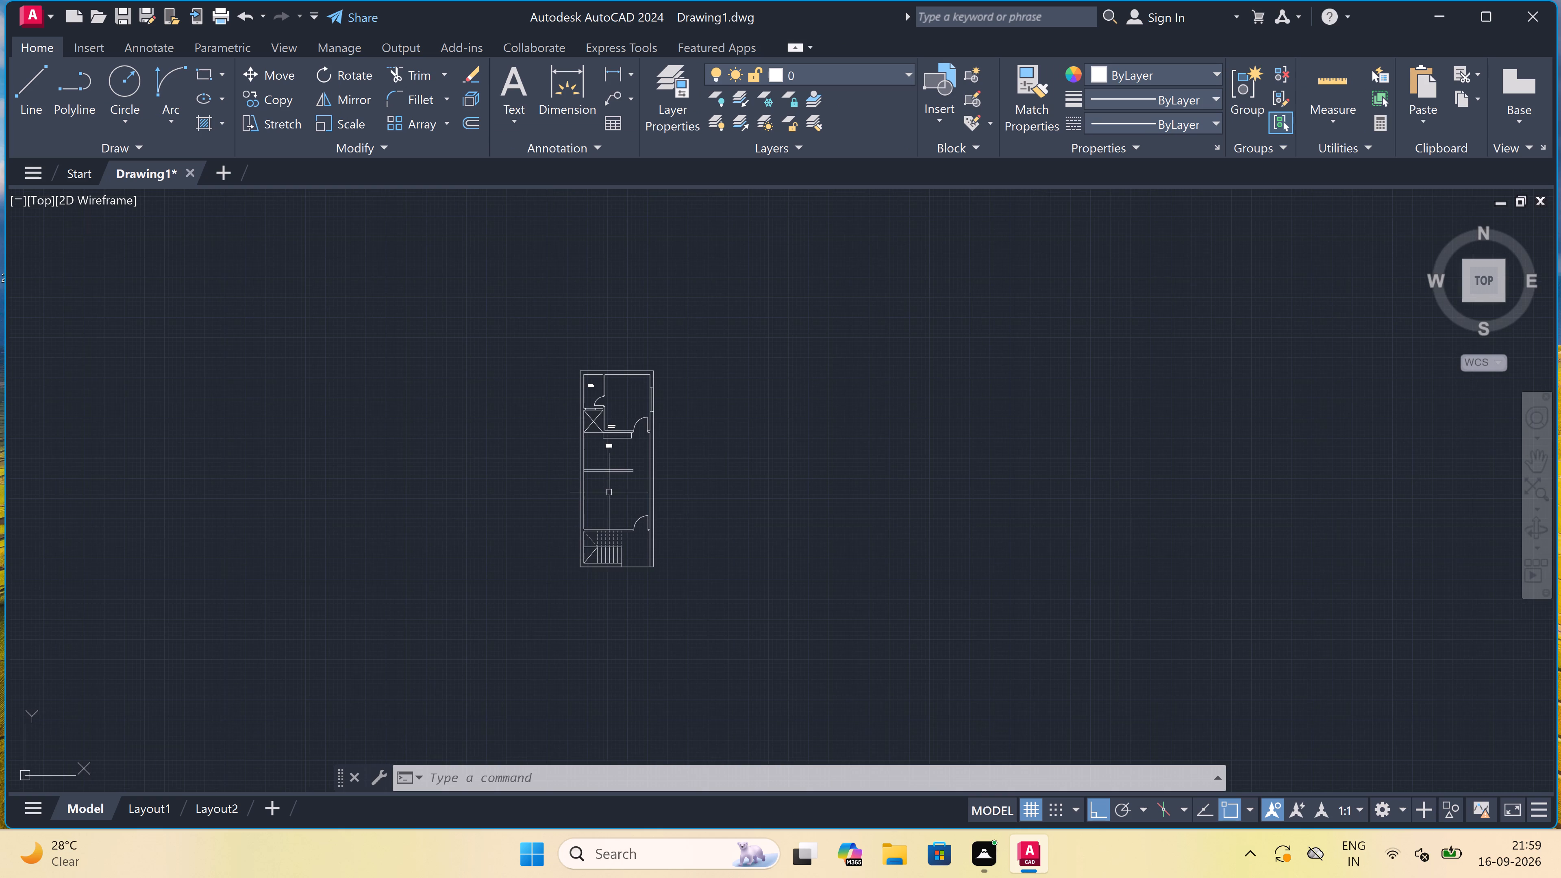
scroll(609, 497, up, 2)
key(space)
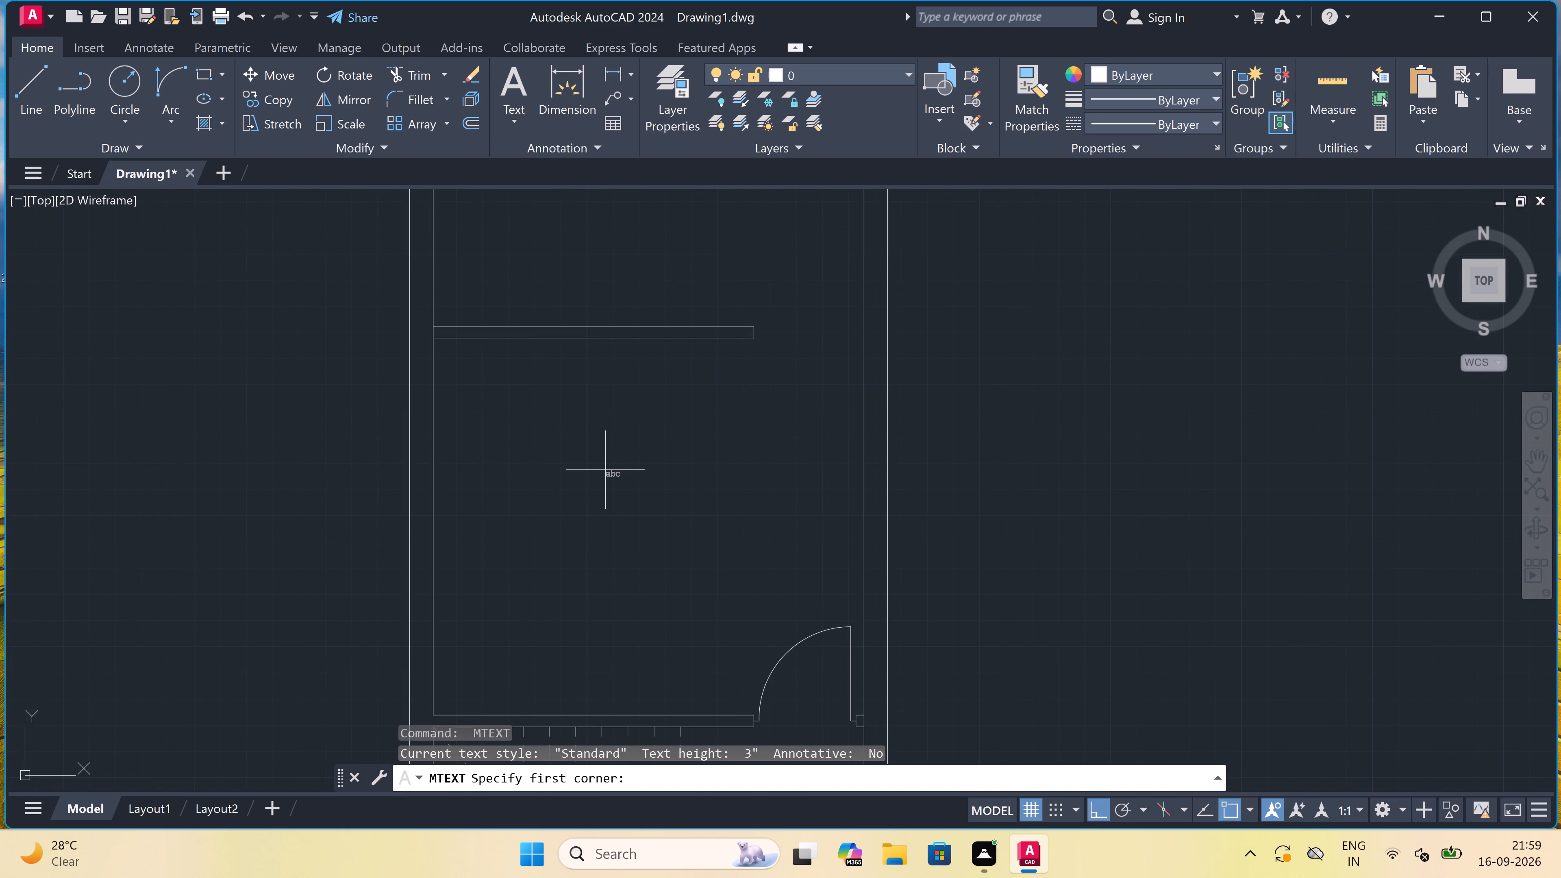
double_click(619, 508)
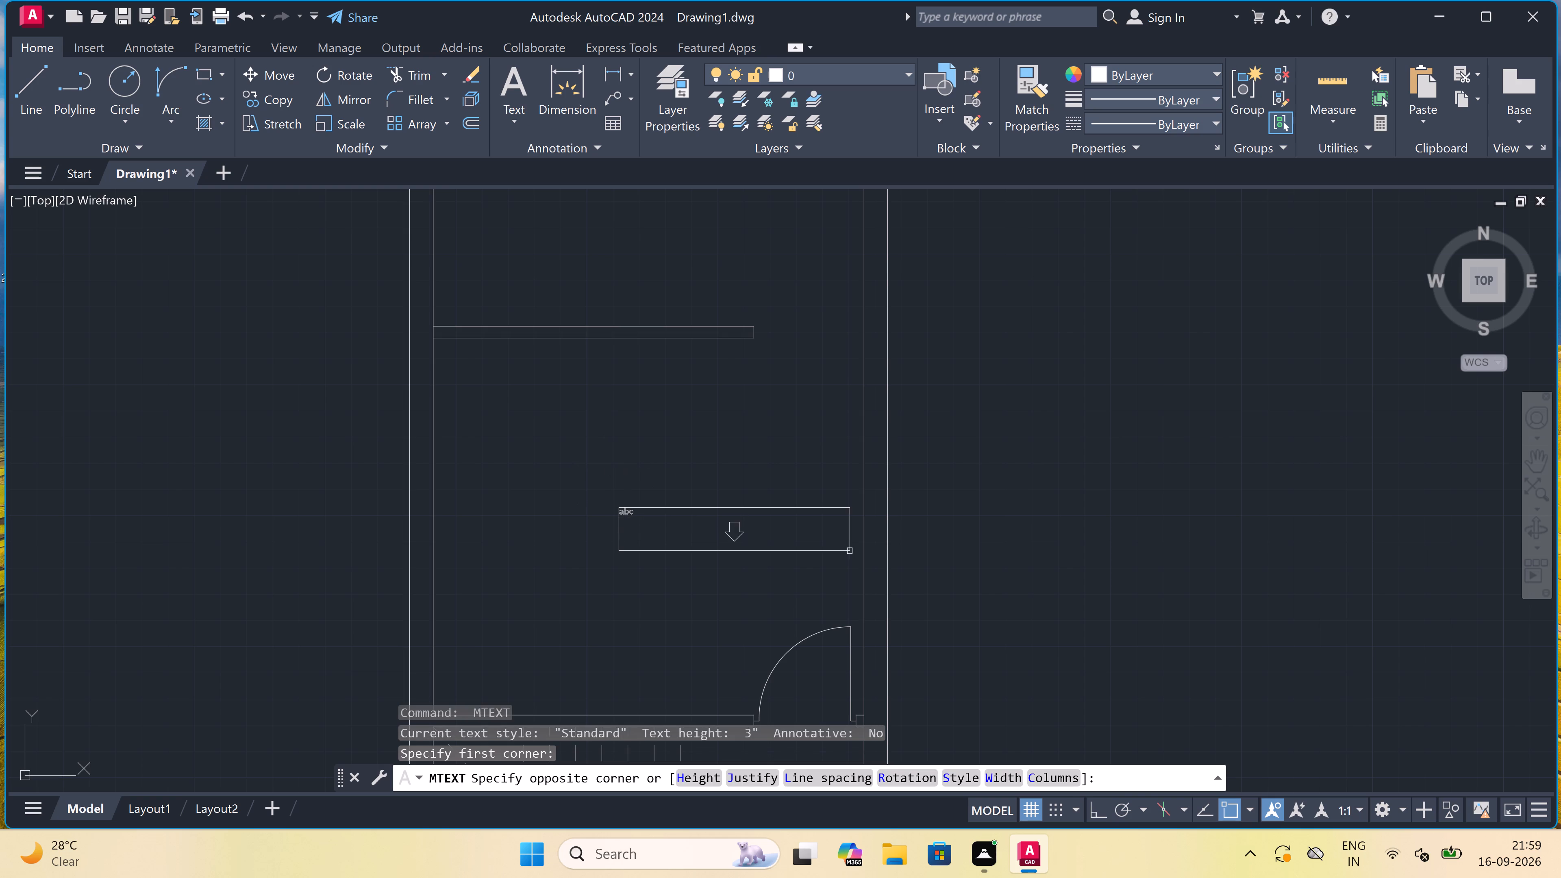
click(1144, 574)
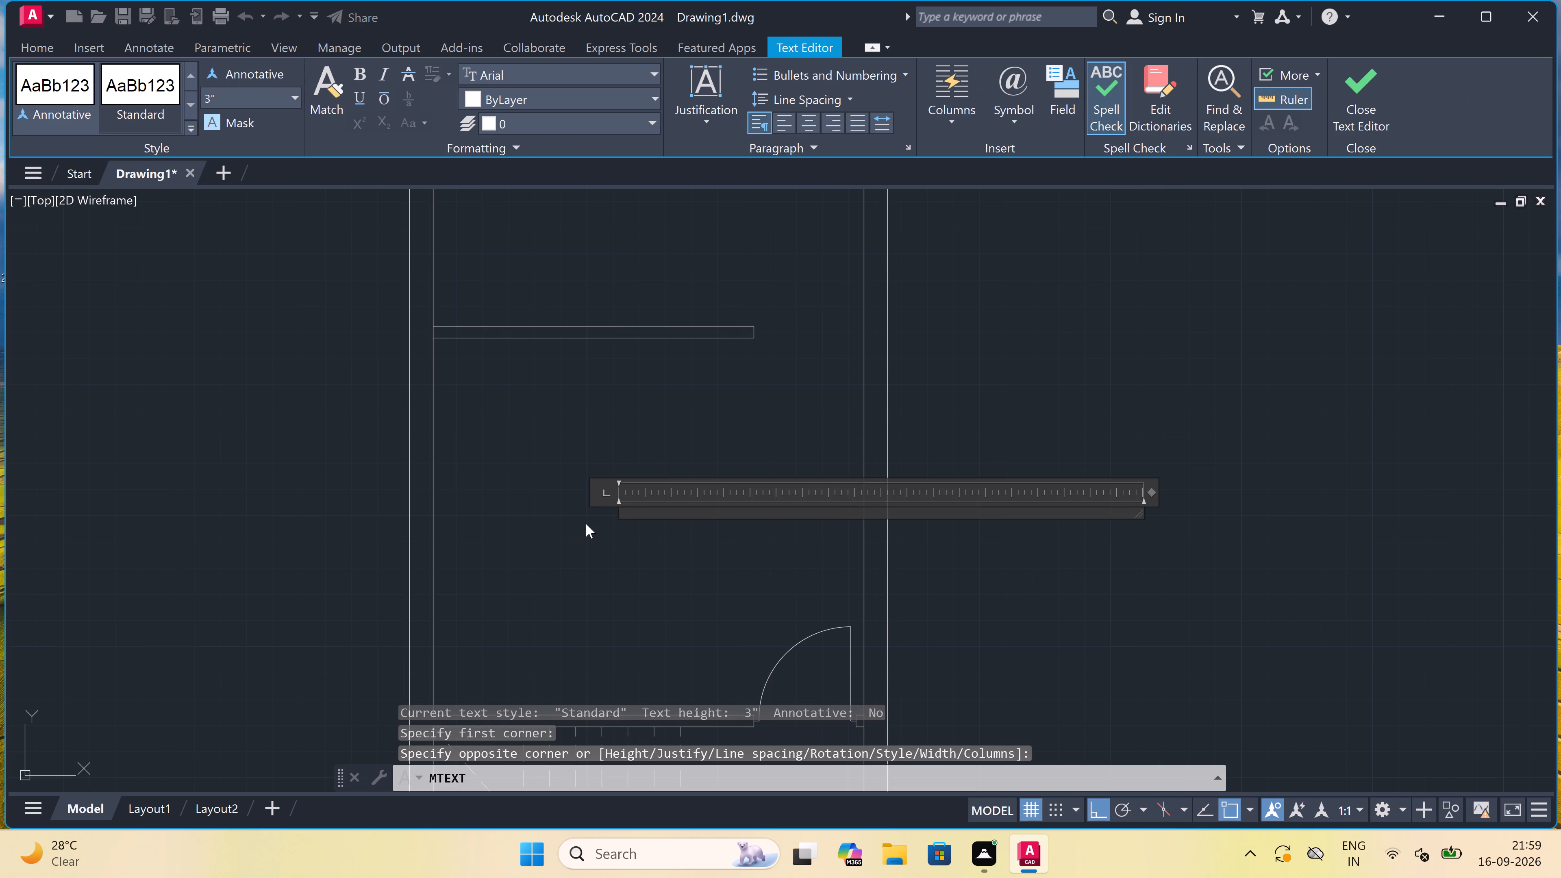
scroll(587, 523, up, 3)
text(HA)
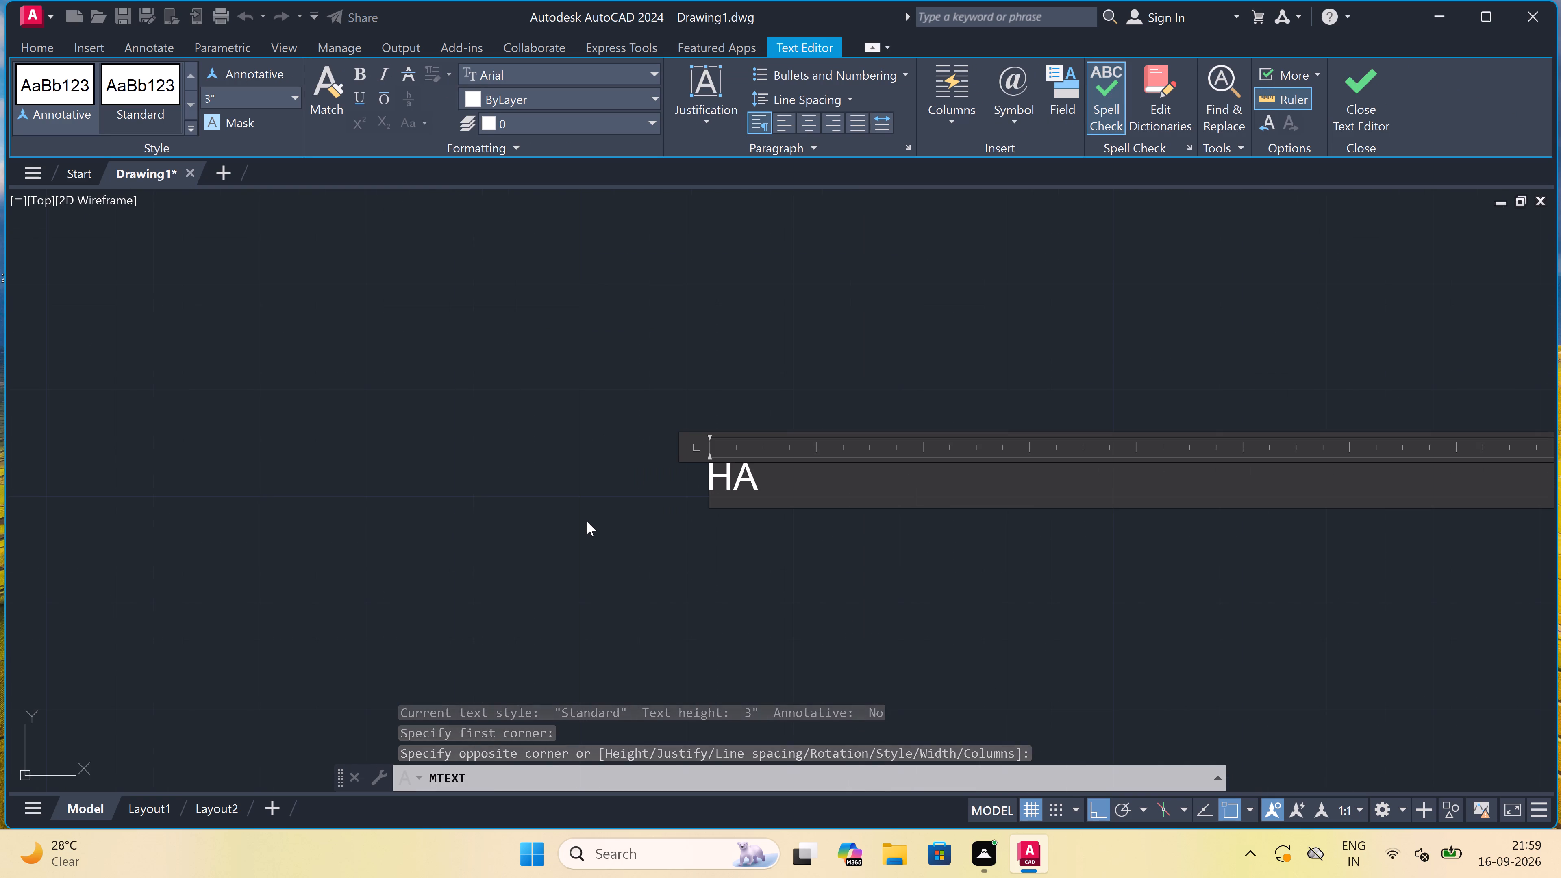
text(LL)
key(Return)
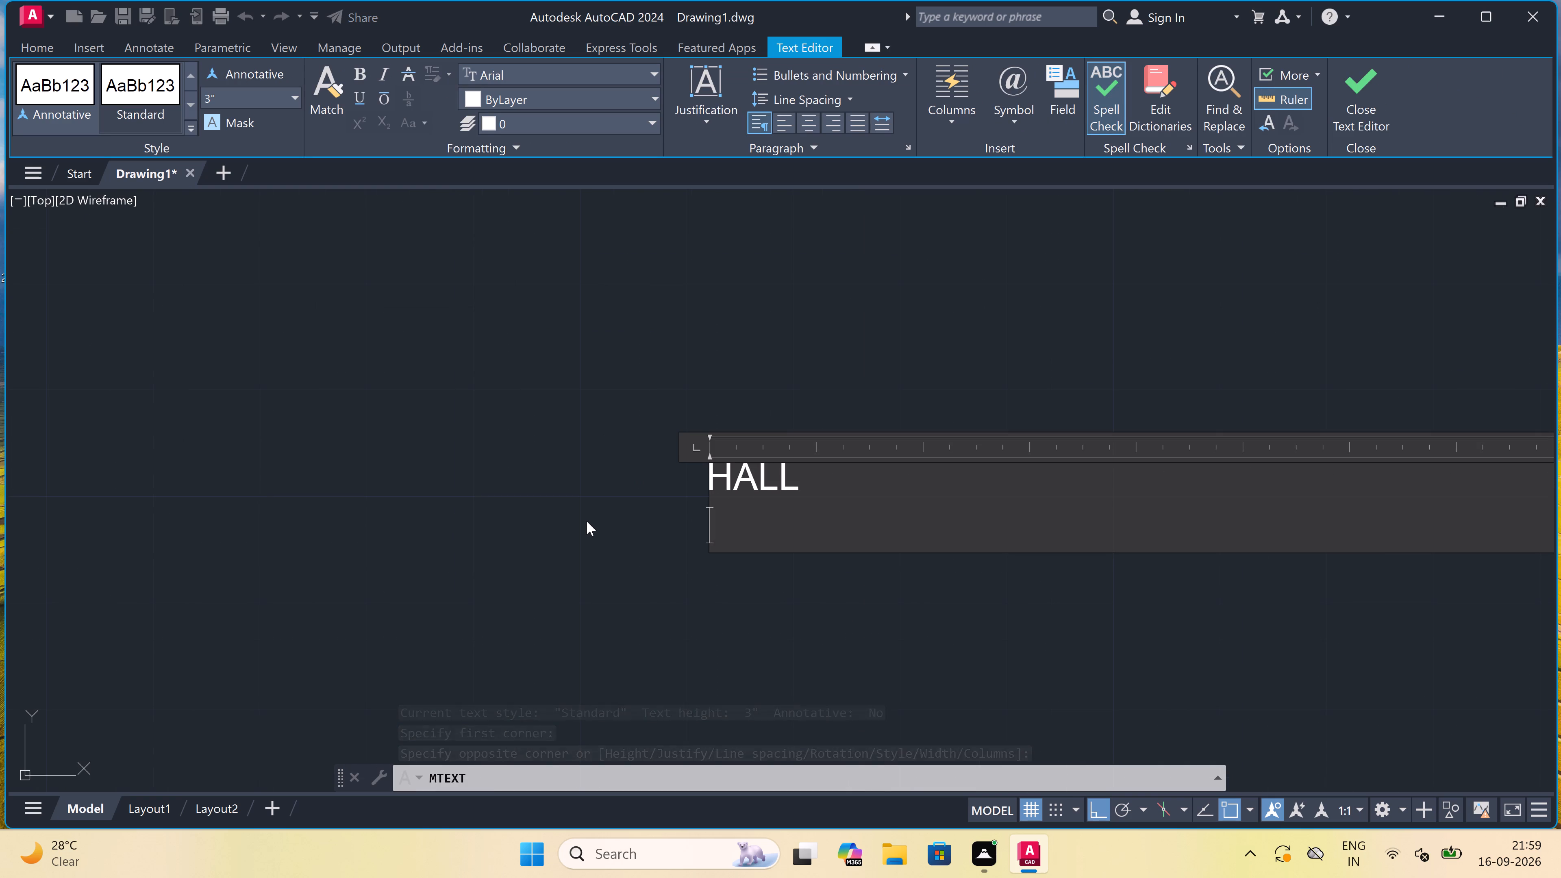
text(13)
text('8)
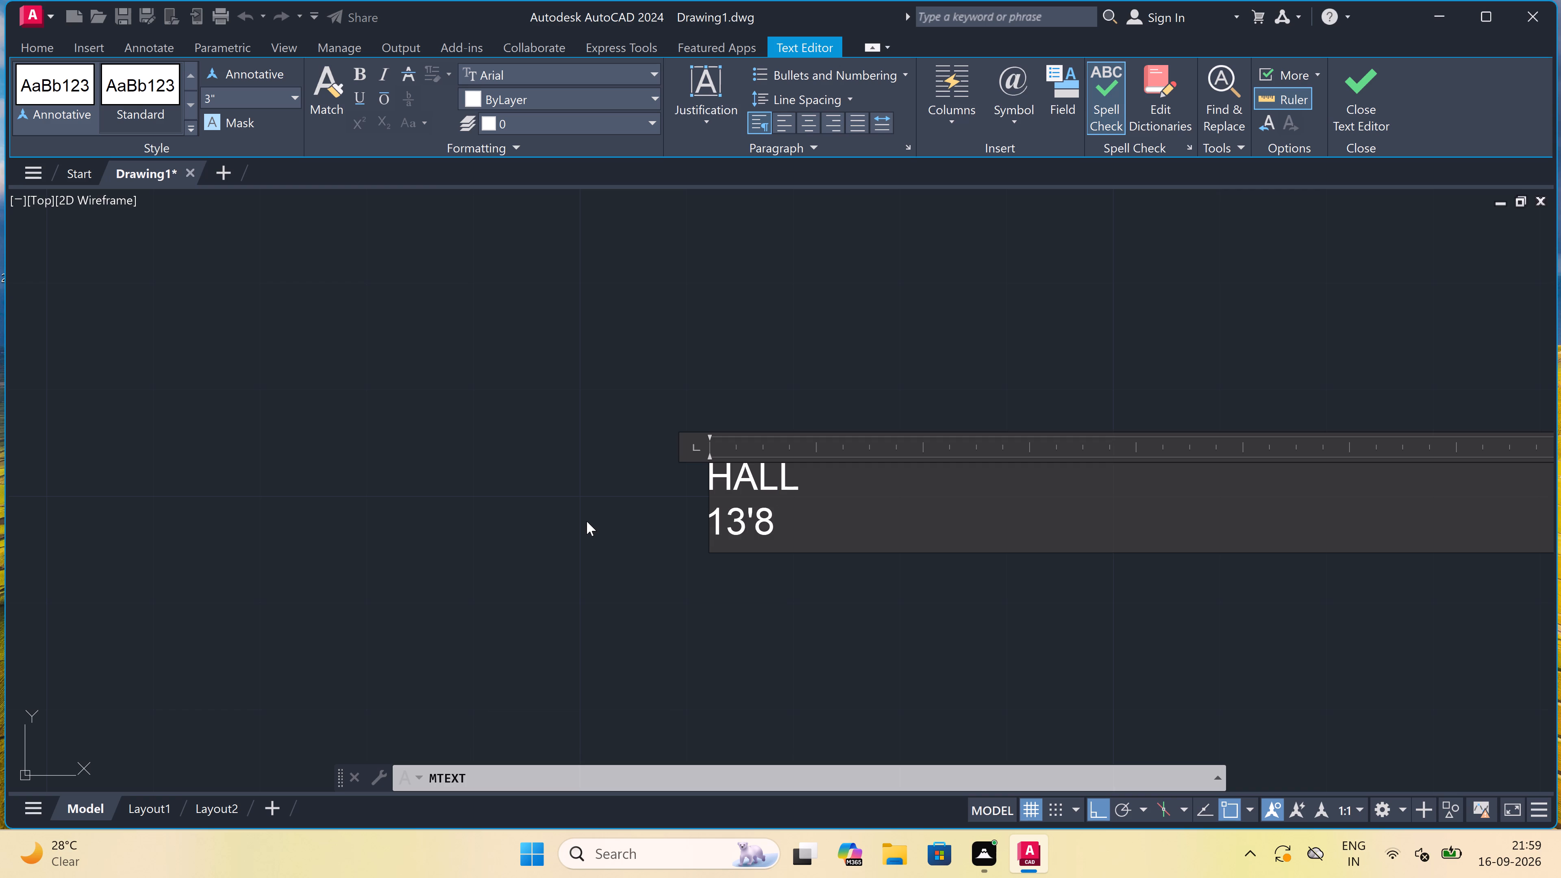
key(shift+quotedbl)
text(X12)
text('0)
key(shift+quotedbl)
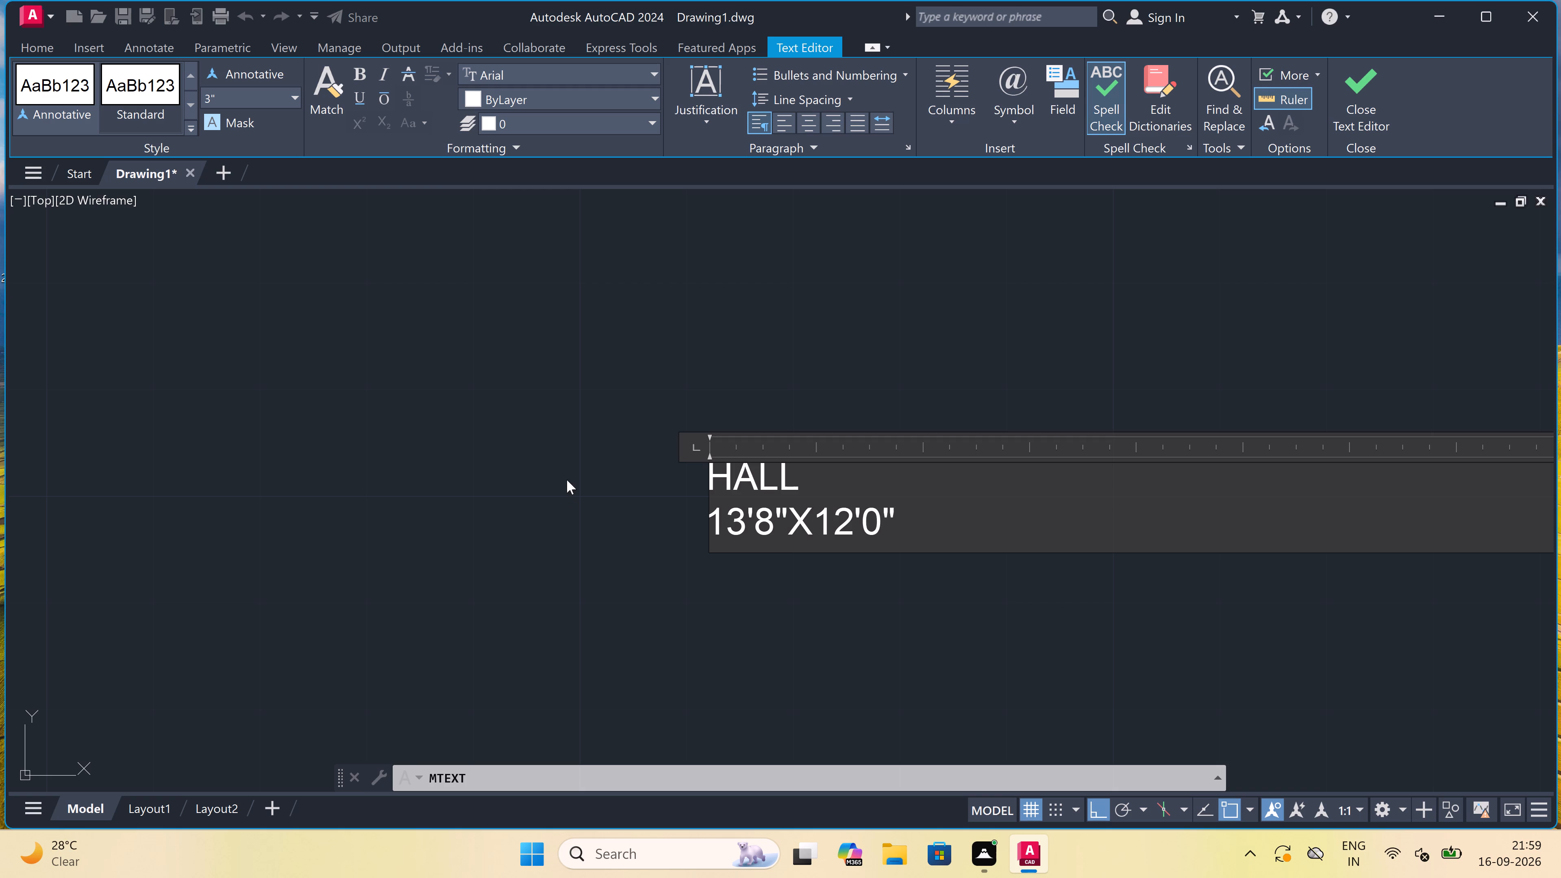
Finish editing the HALL room label.
click(585, 447)
scroll(600, 437, down, 3)
scroll(600, 436, up, 2)
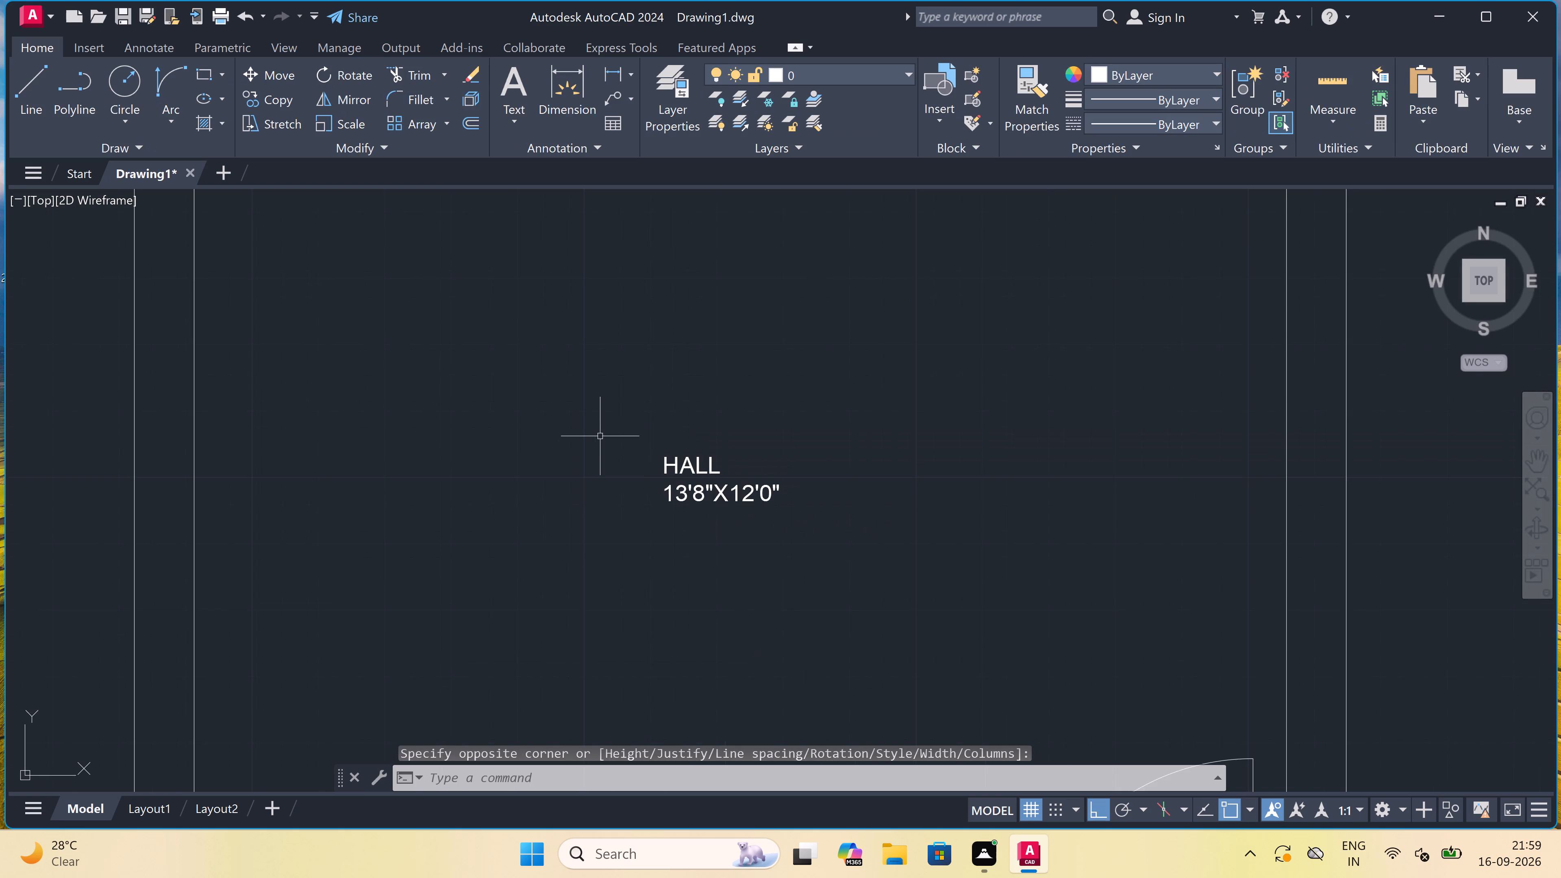
Start a window in the partition above the staircase with a line across the wall thickness, returning to its midpoint.
scroll(600, 436, down, 4)
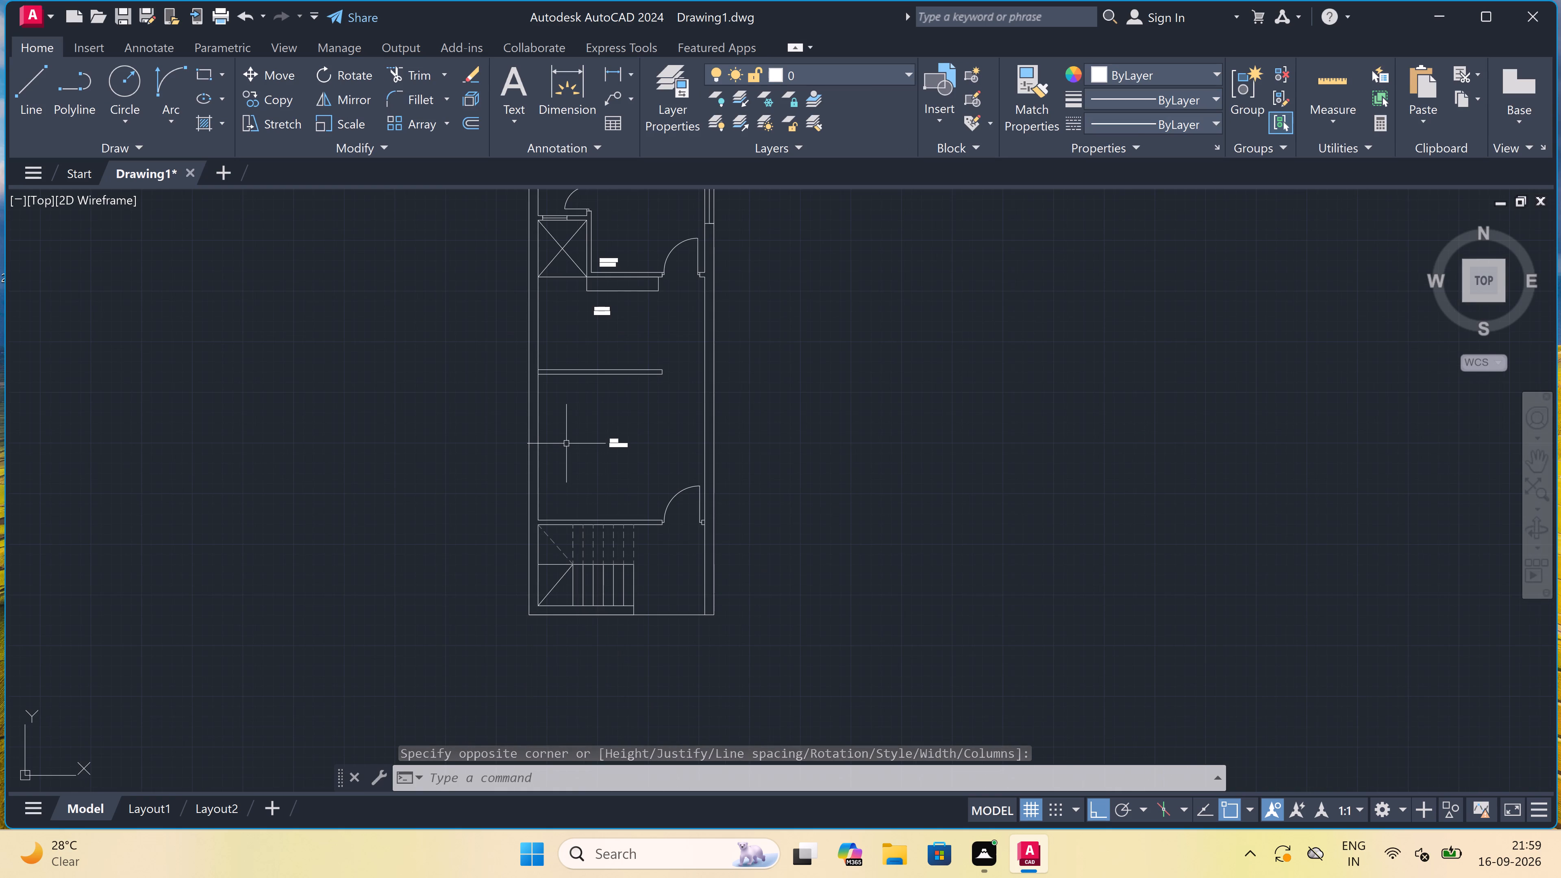
scroll(579, 430, down, 2)
scroll(583, 486, up, 1)
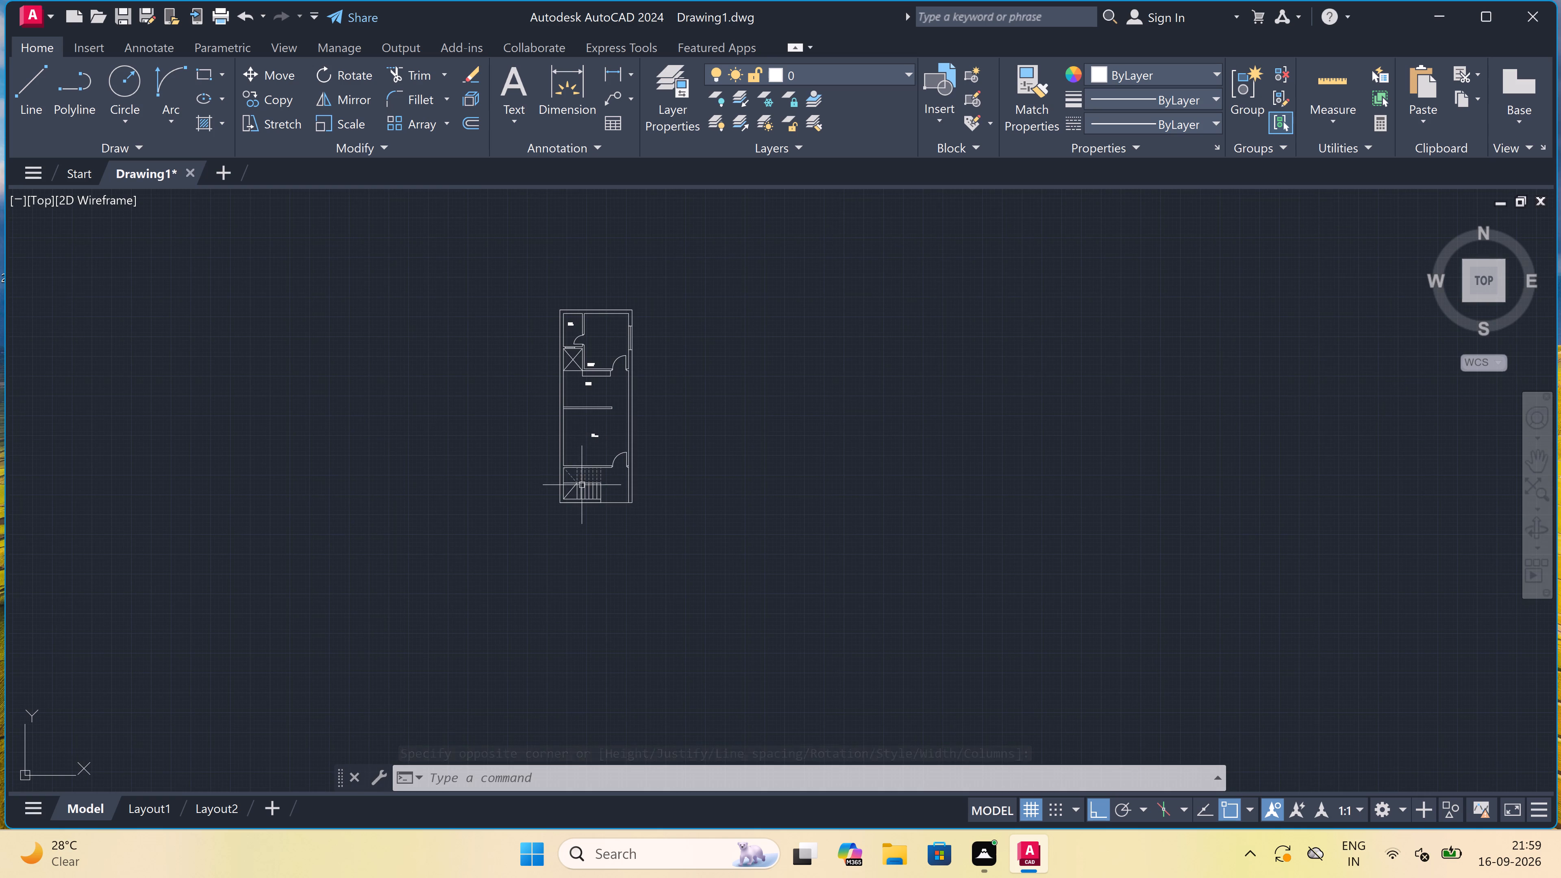
scroll(583, 486, up, 2)
scroll(567, 407, up, 2)
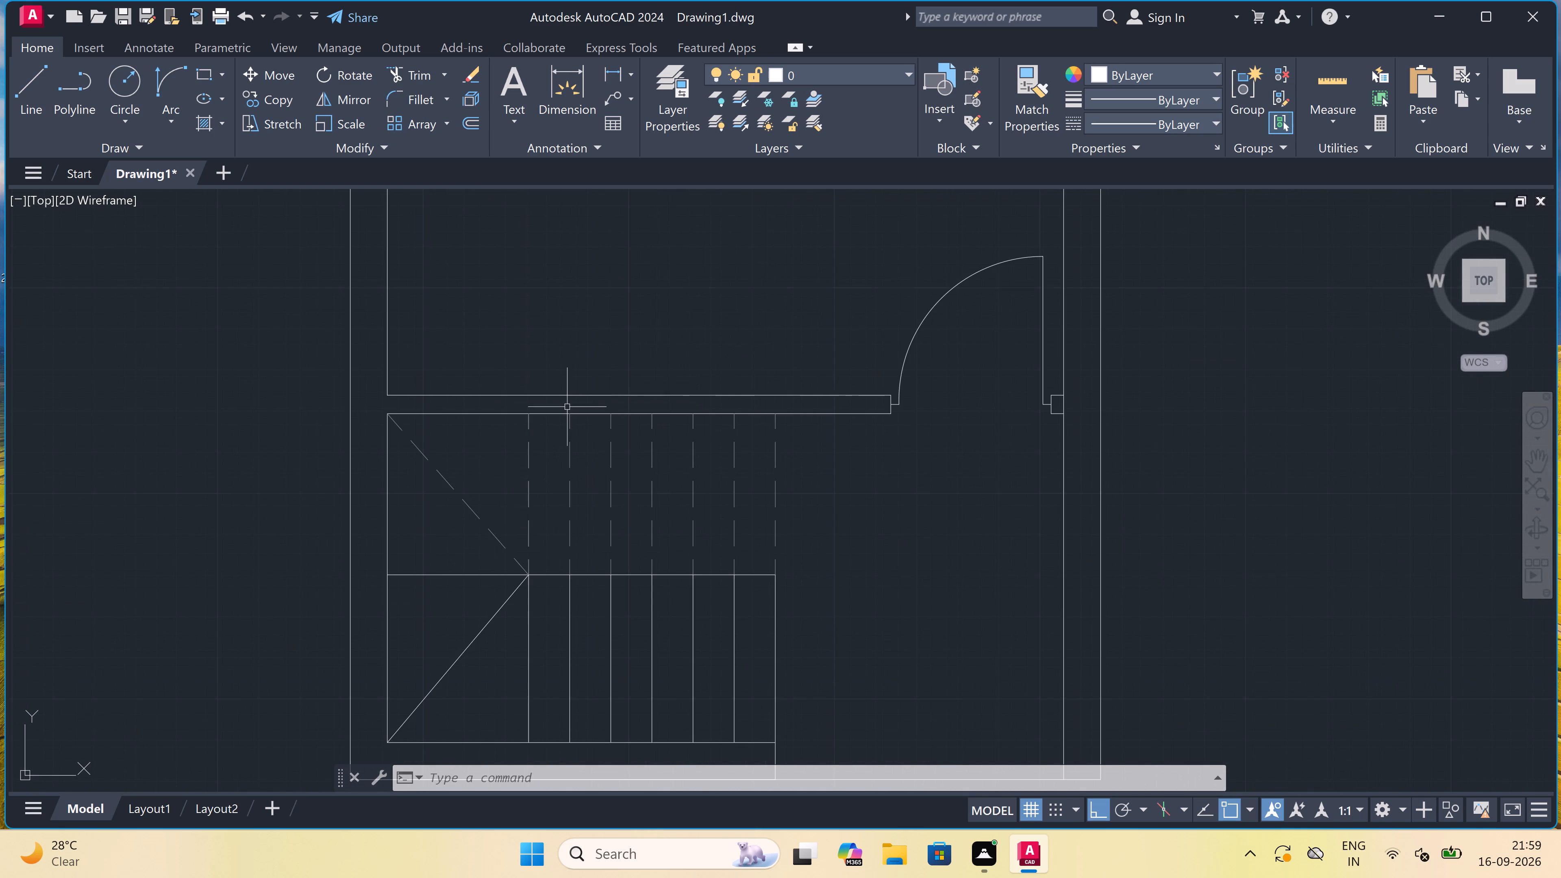
scroll(565, 383, up, 1)
text(L)
key(space)
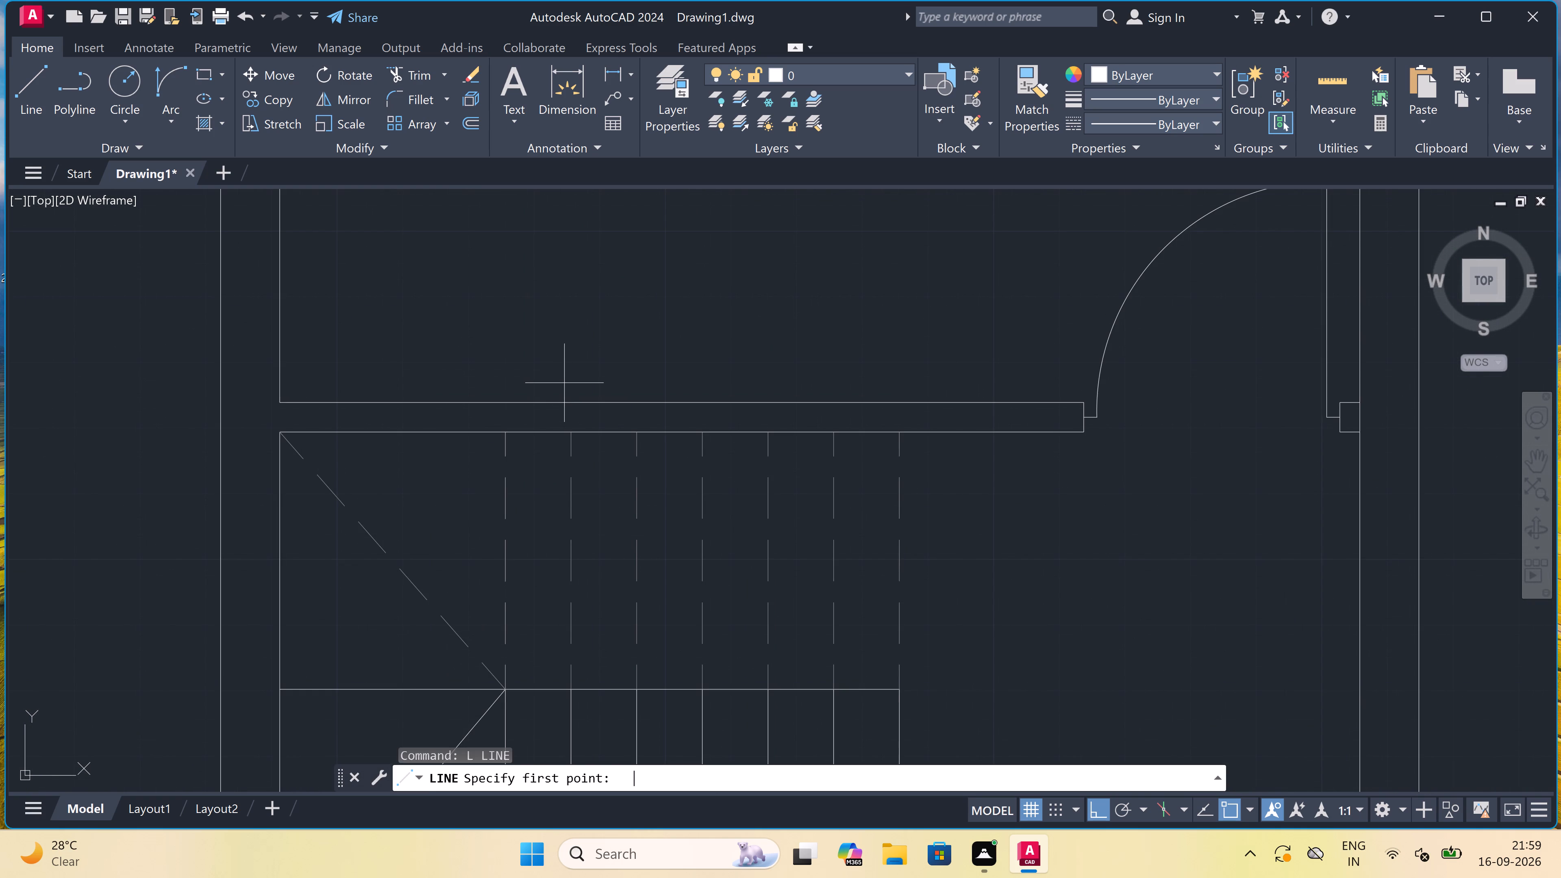
scroll(531, 433, up, 2)
double_click(531, 432)
click(537, 355)
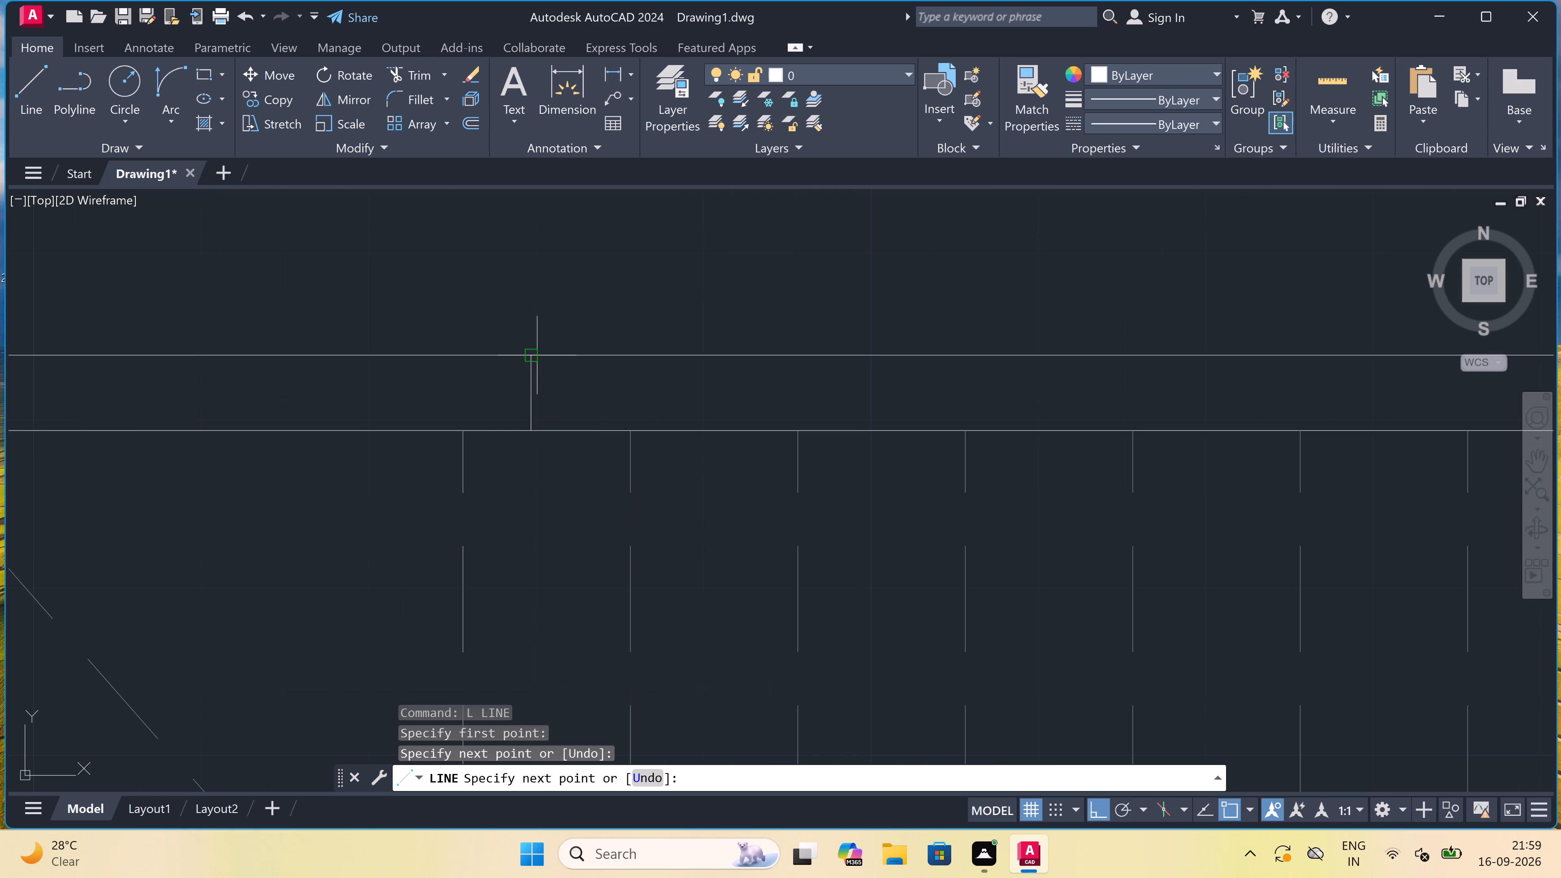
click(535, 387)
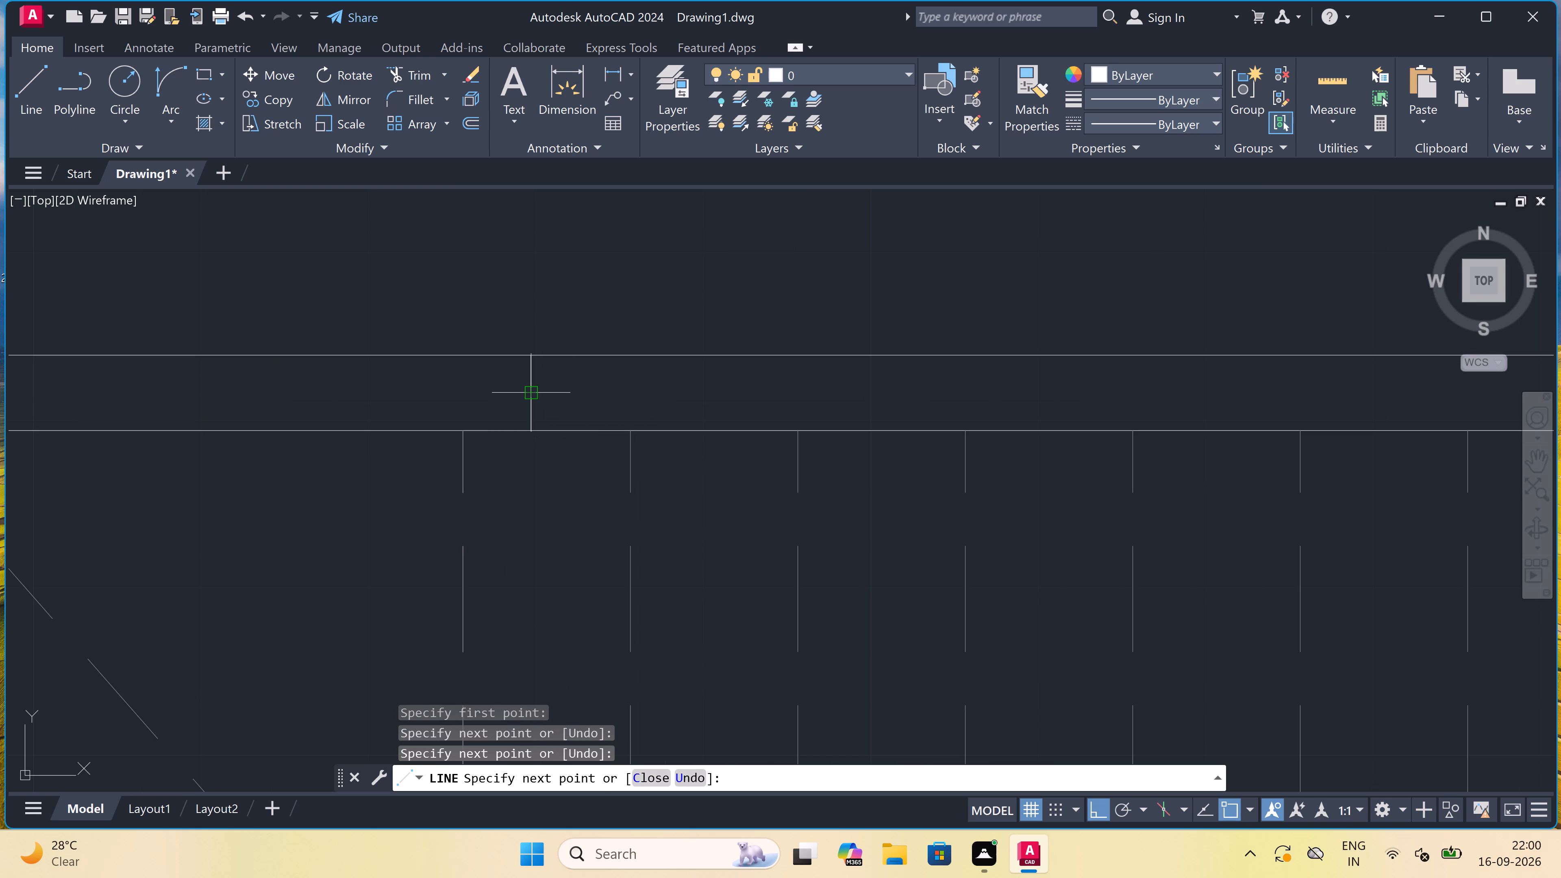
scroll(607, 388, down, 3)
scroll(744, 385, up, 1)
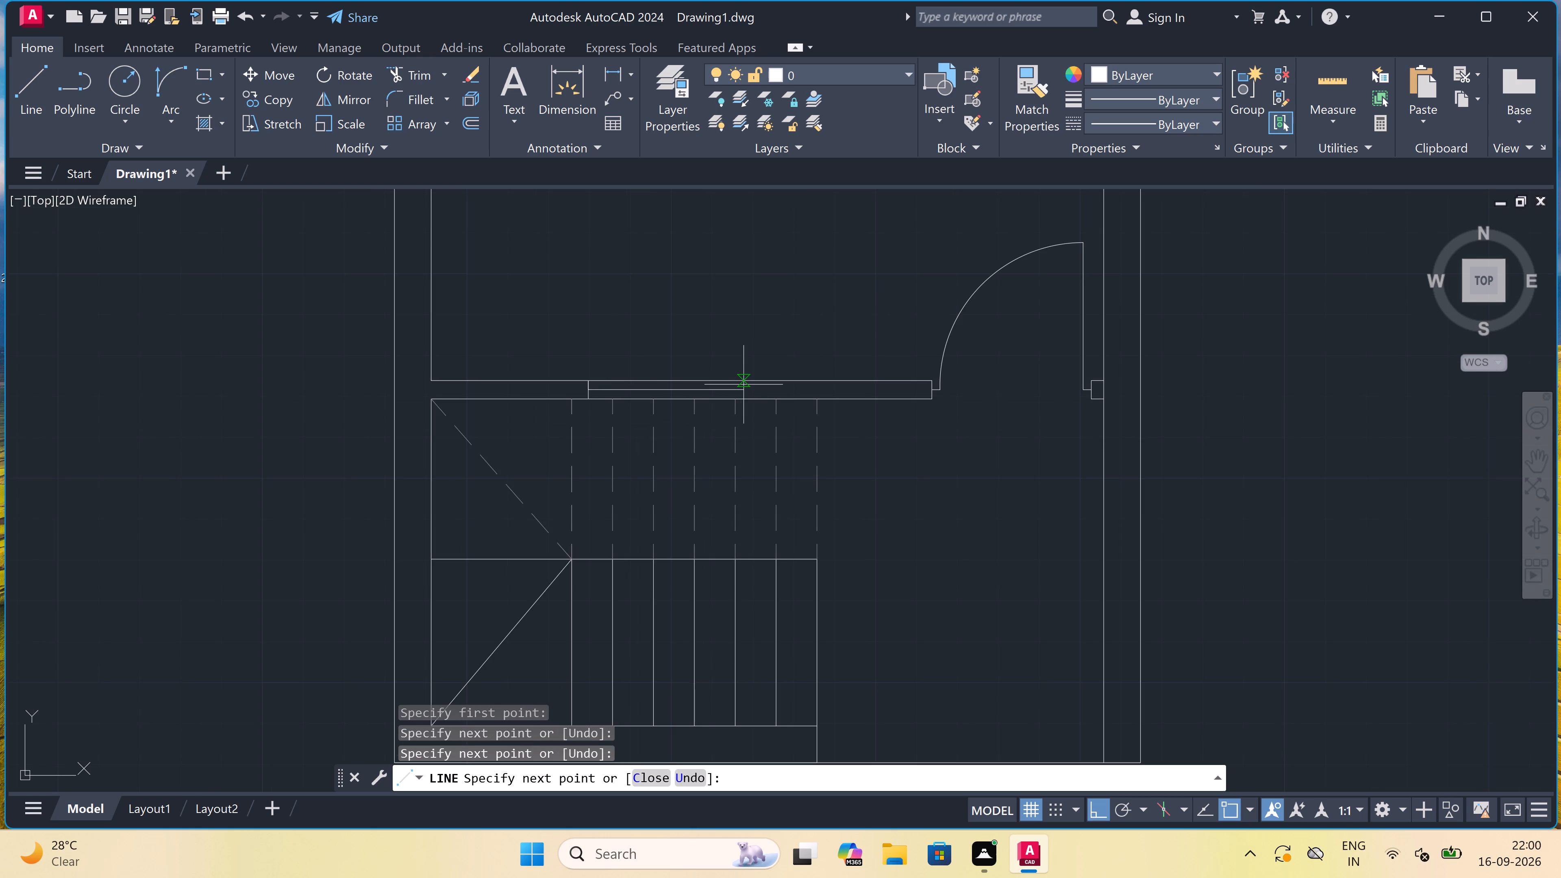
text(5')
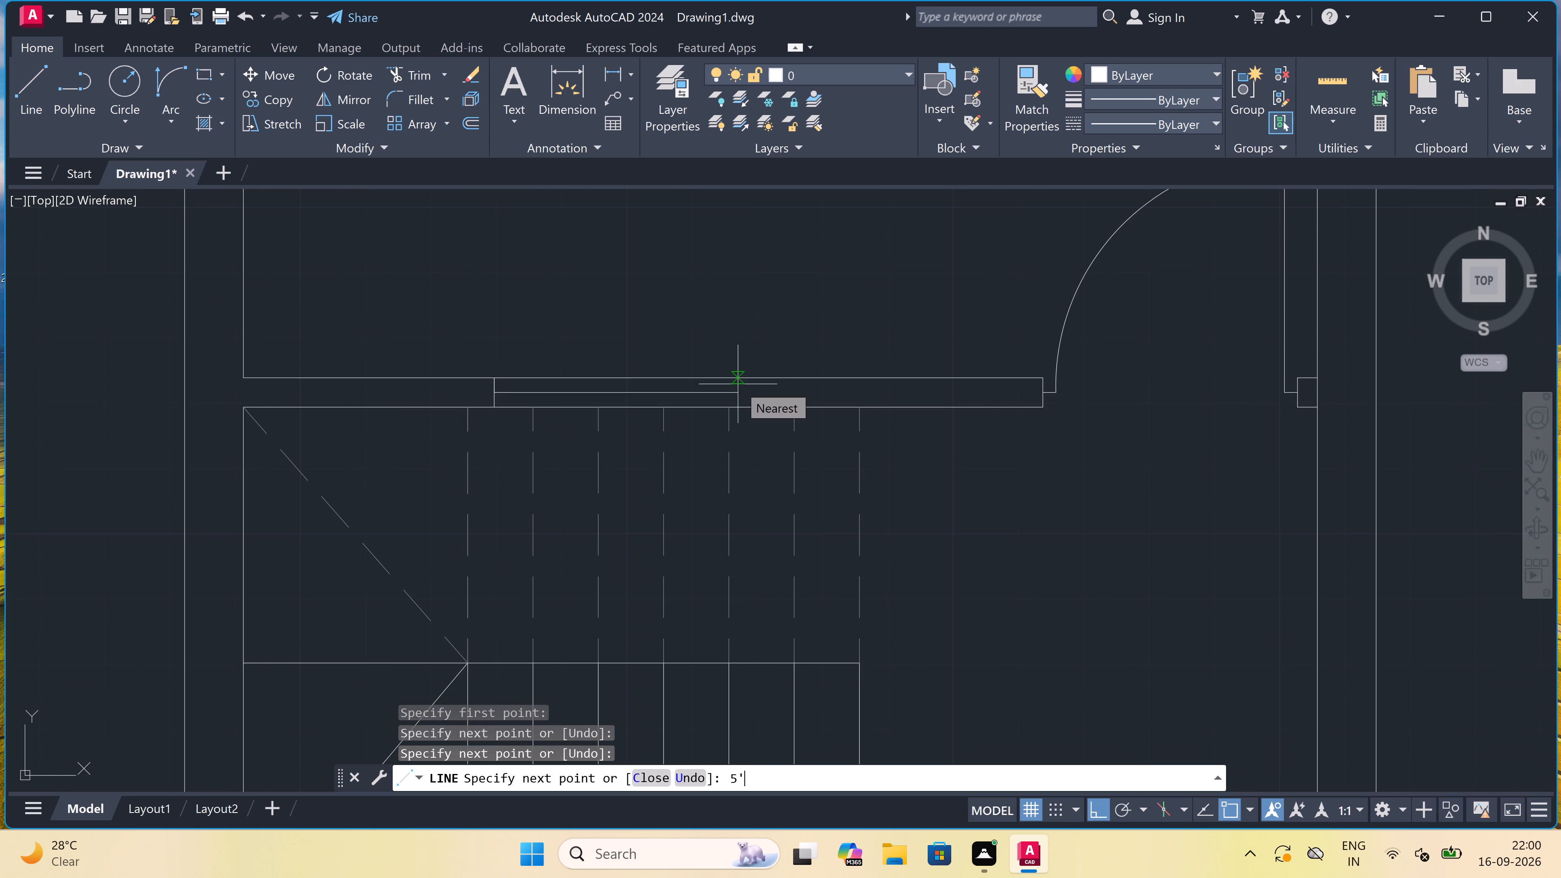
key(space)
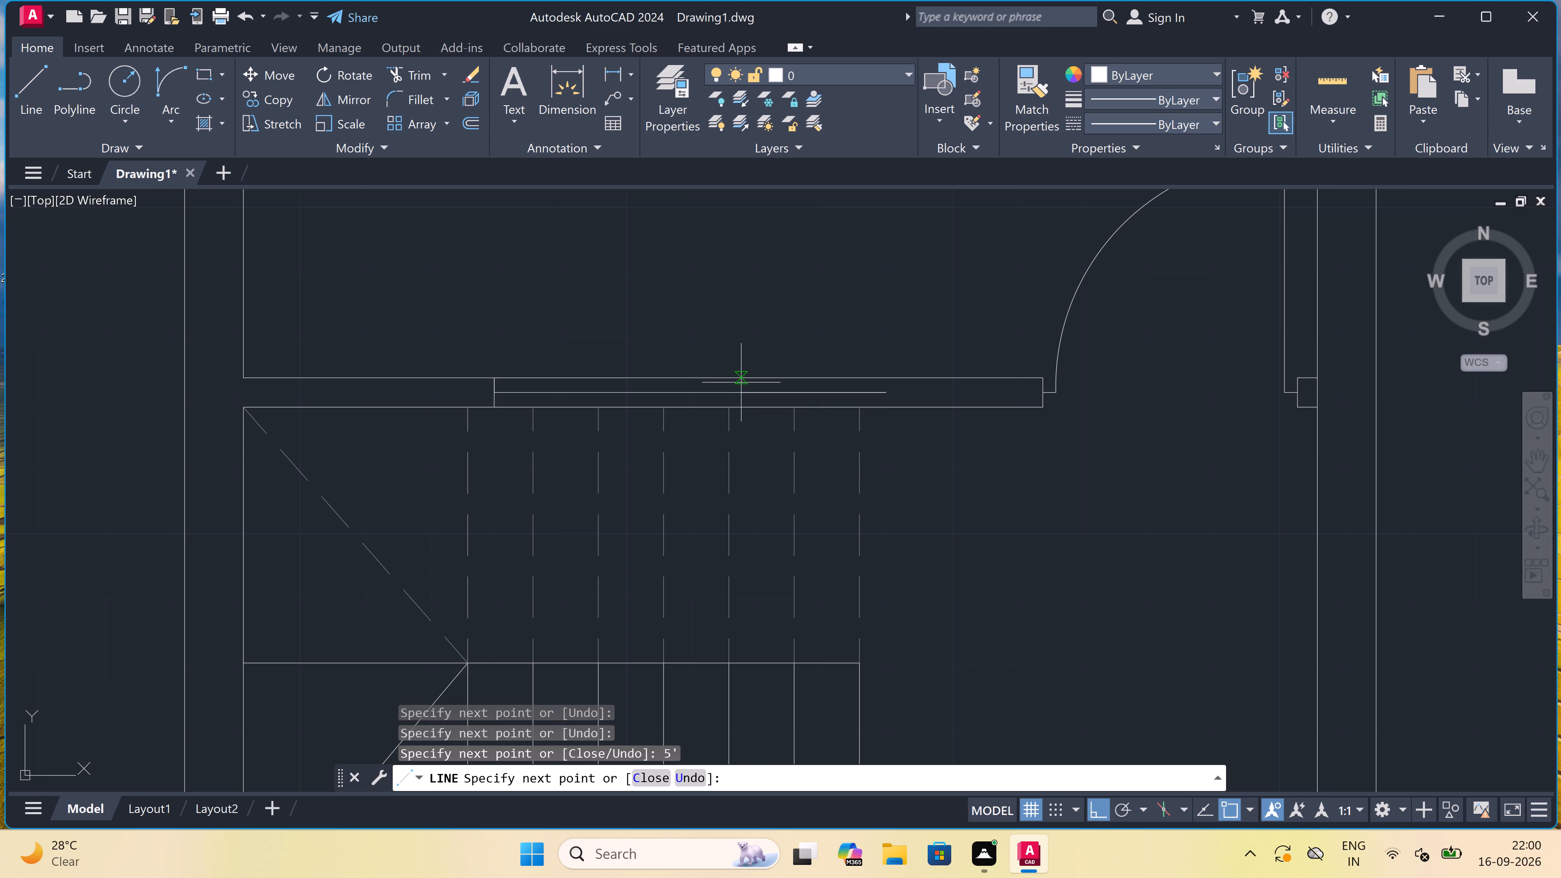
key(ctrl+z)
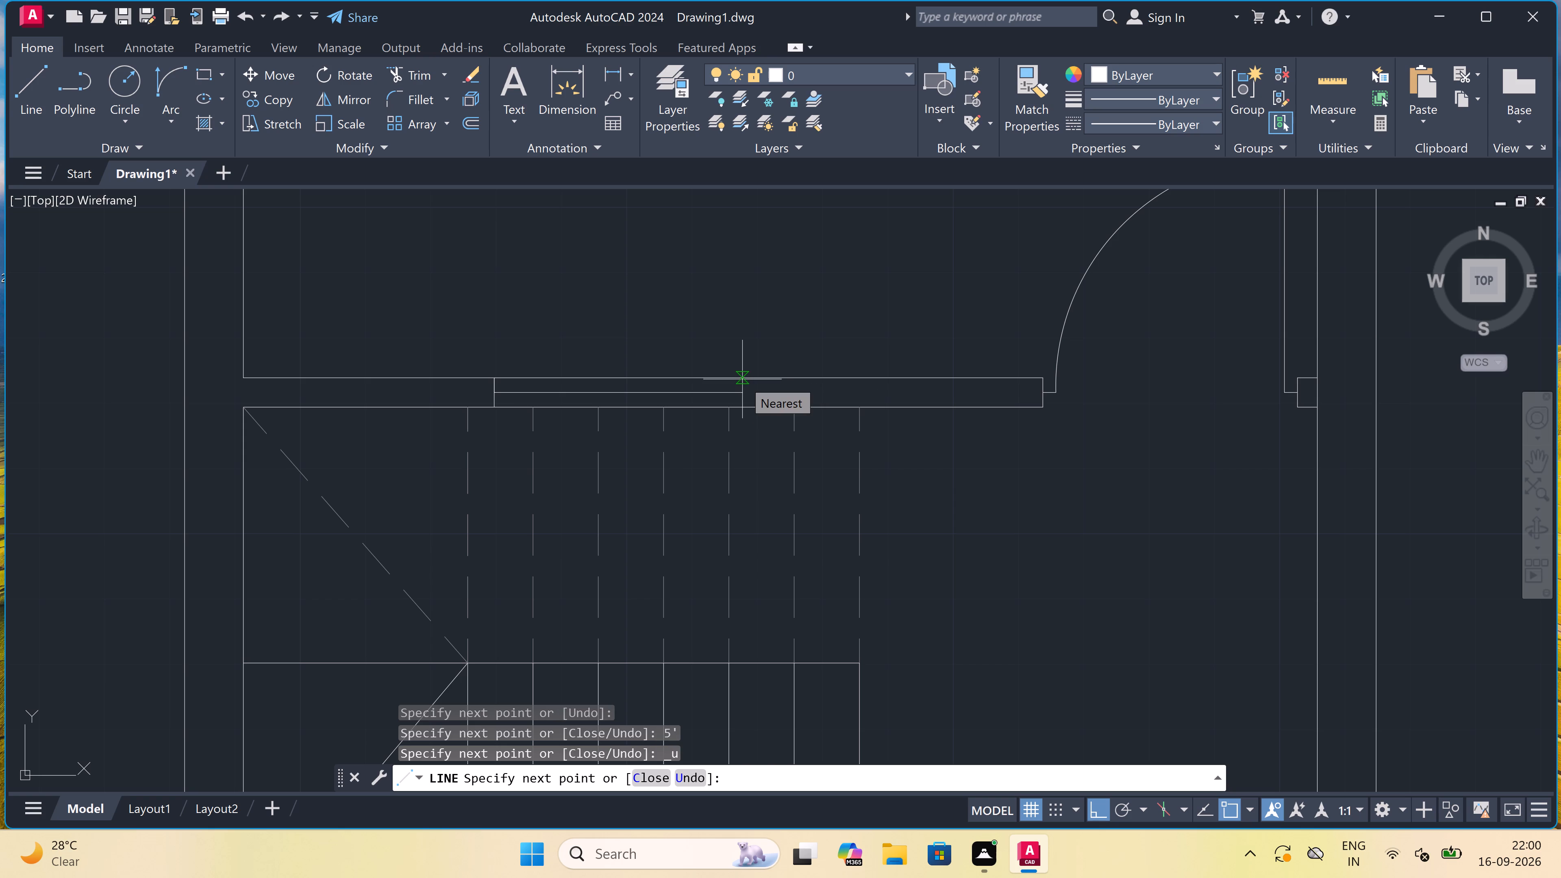
Draw the window's 4' centre line along the partition and close its far end with a line across the wall thickness.
key(4)
key(apostrophe)
key(space)
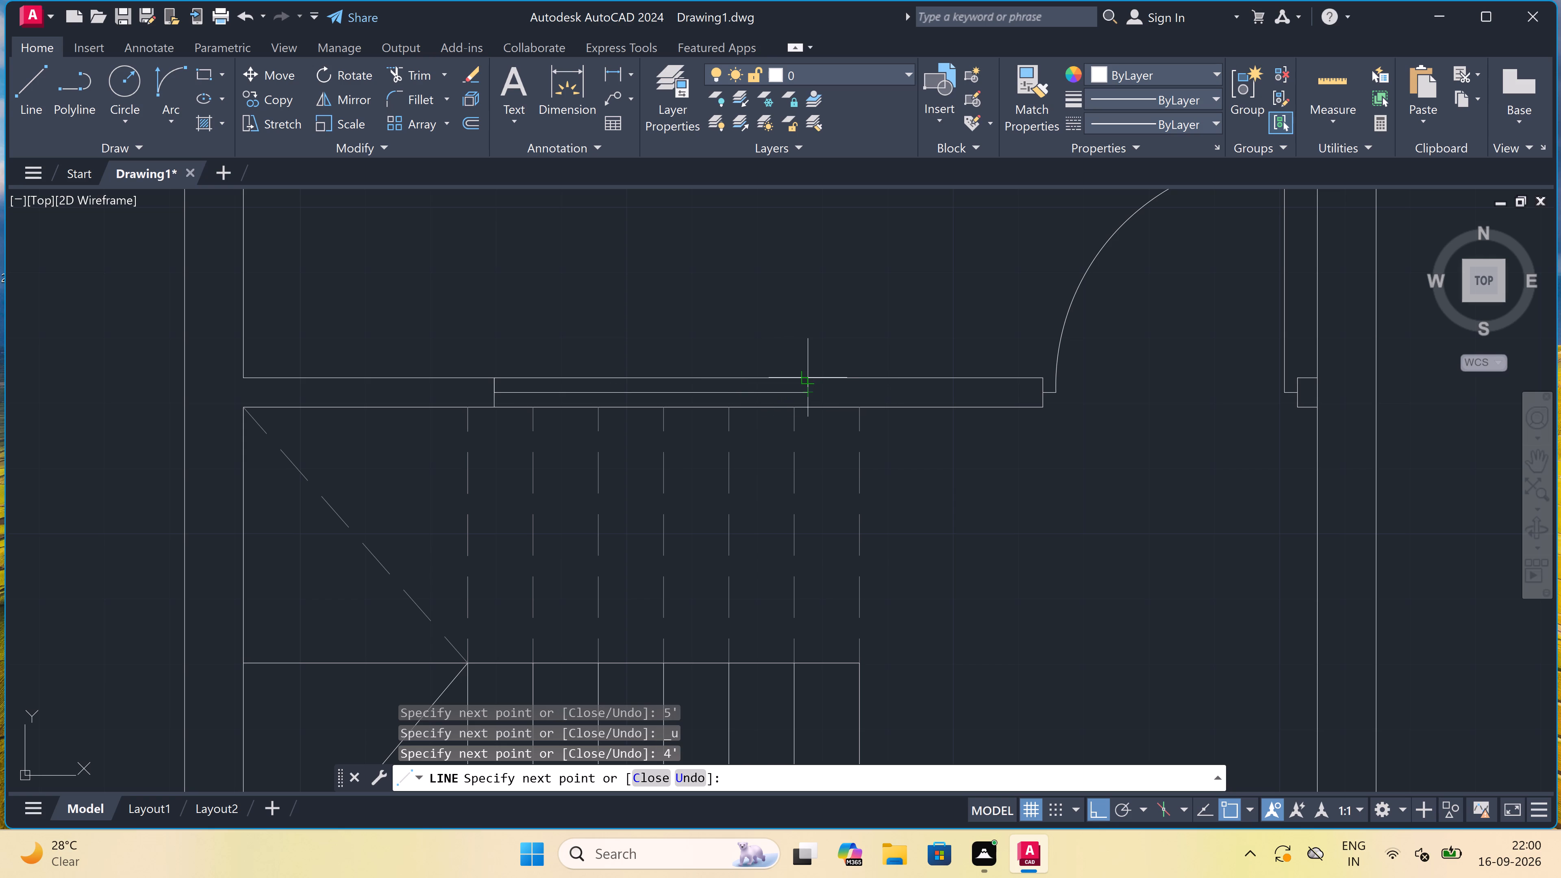
click(809, 376)
click(808, 405)
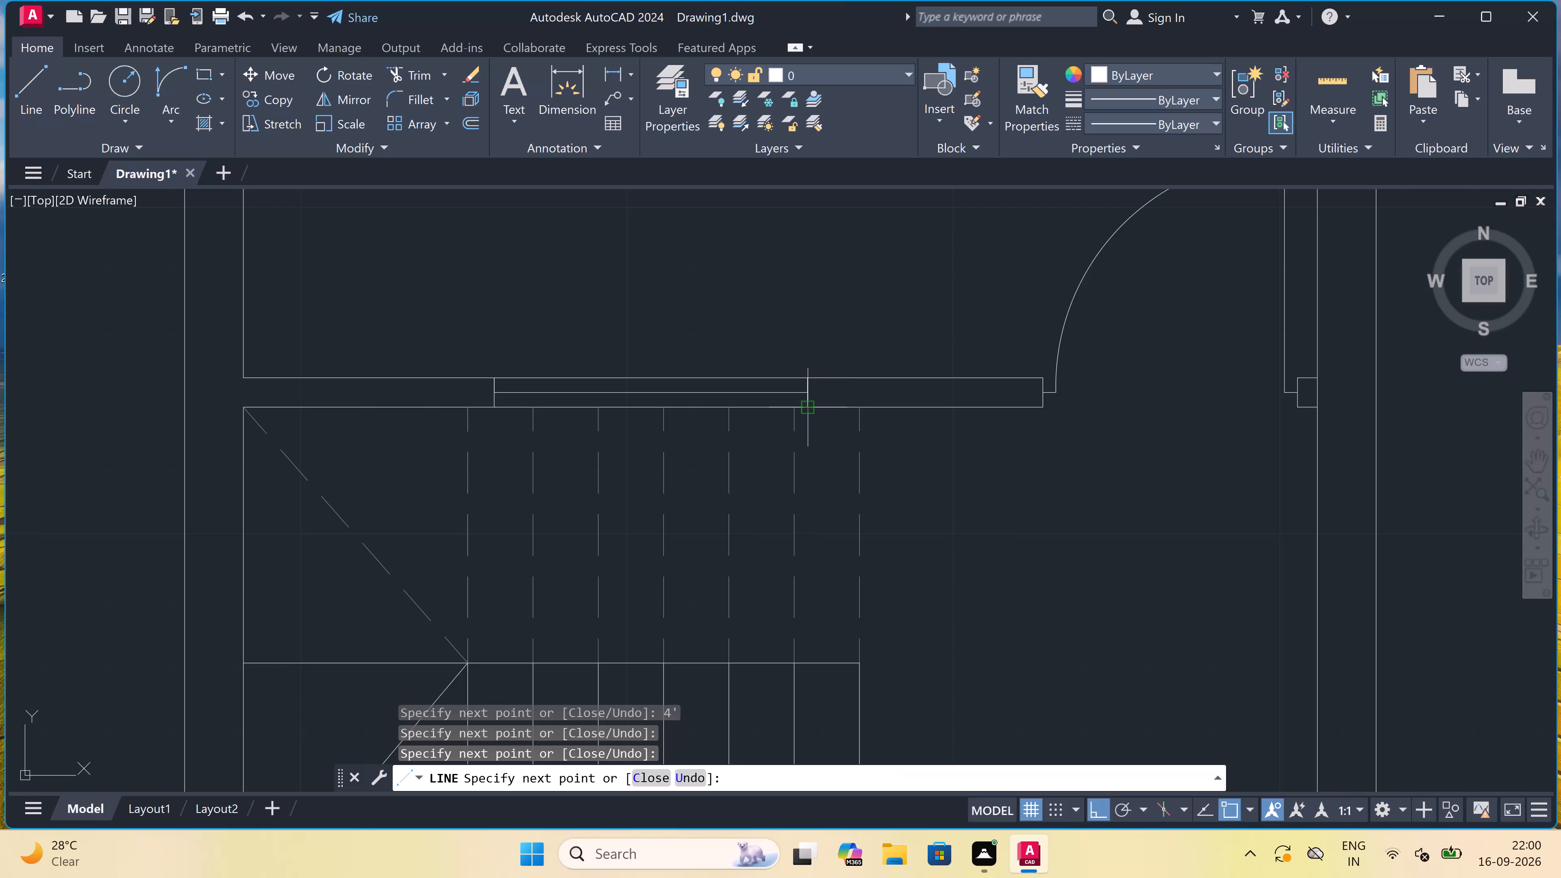
key(Escape)
Examine the whole floor plan, checking the window above the staircase and the room labels.
scroll(744, 346, down, 5)
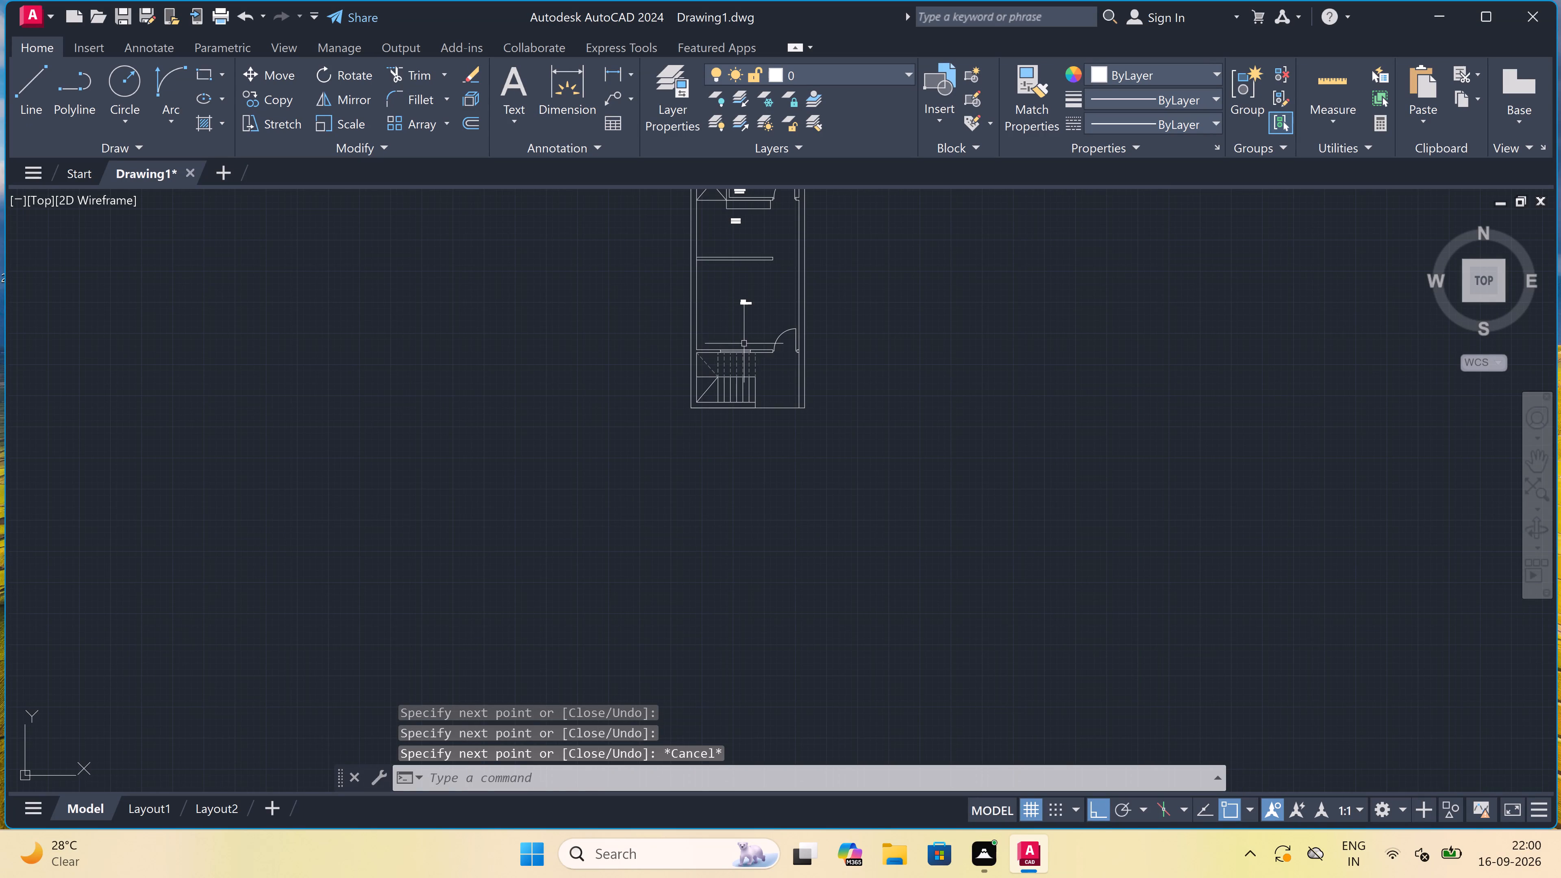
scroll(747, 294, up, 2)
scroll(747, 294, down, 5)
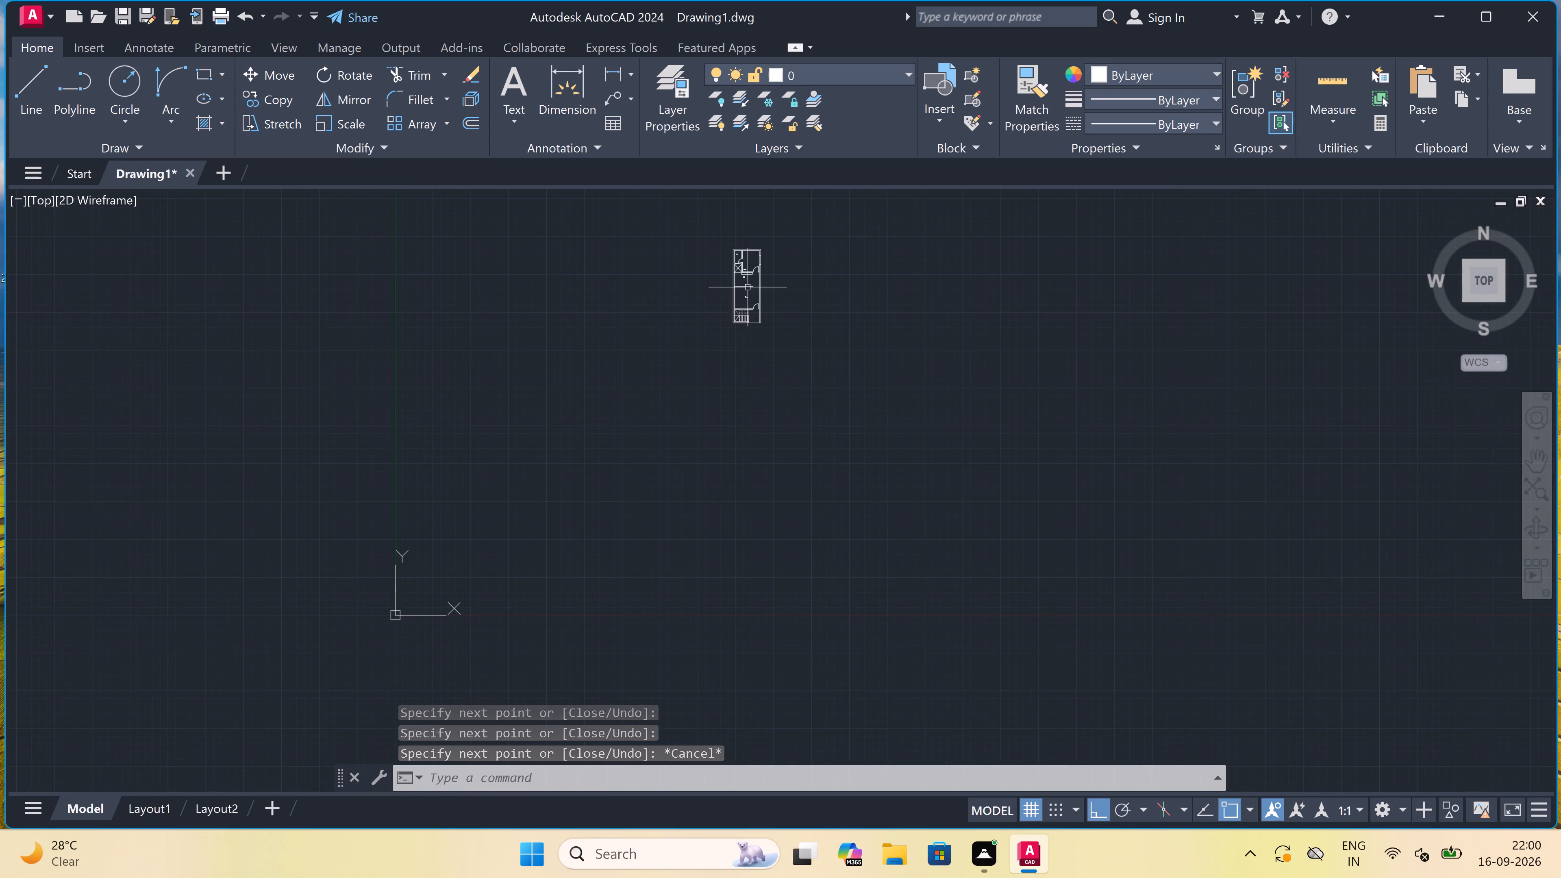
scroll(753, 261, up, 5)
scroll(725, 319, down, 3)
scroll(719, 374, up, 3)
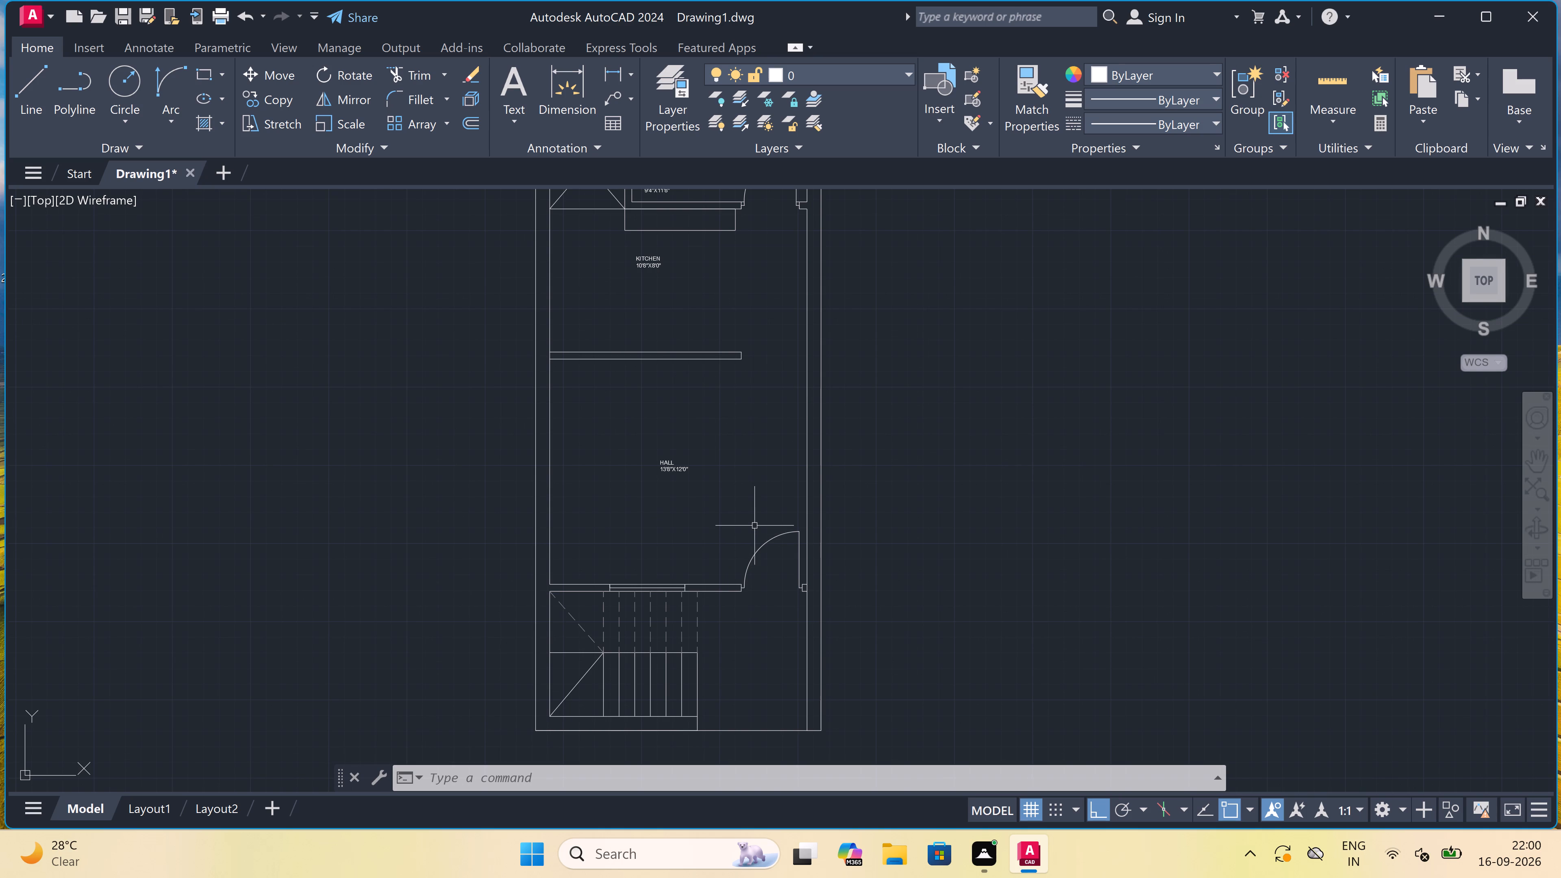
scroll(755, 518, down, 1)
scroll(748, 451, down, 1)
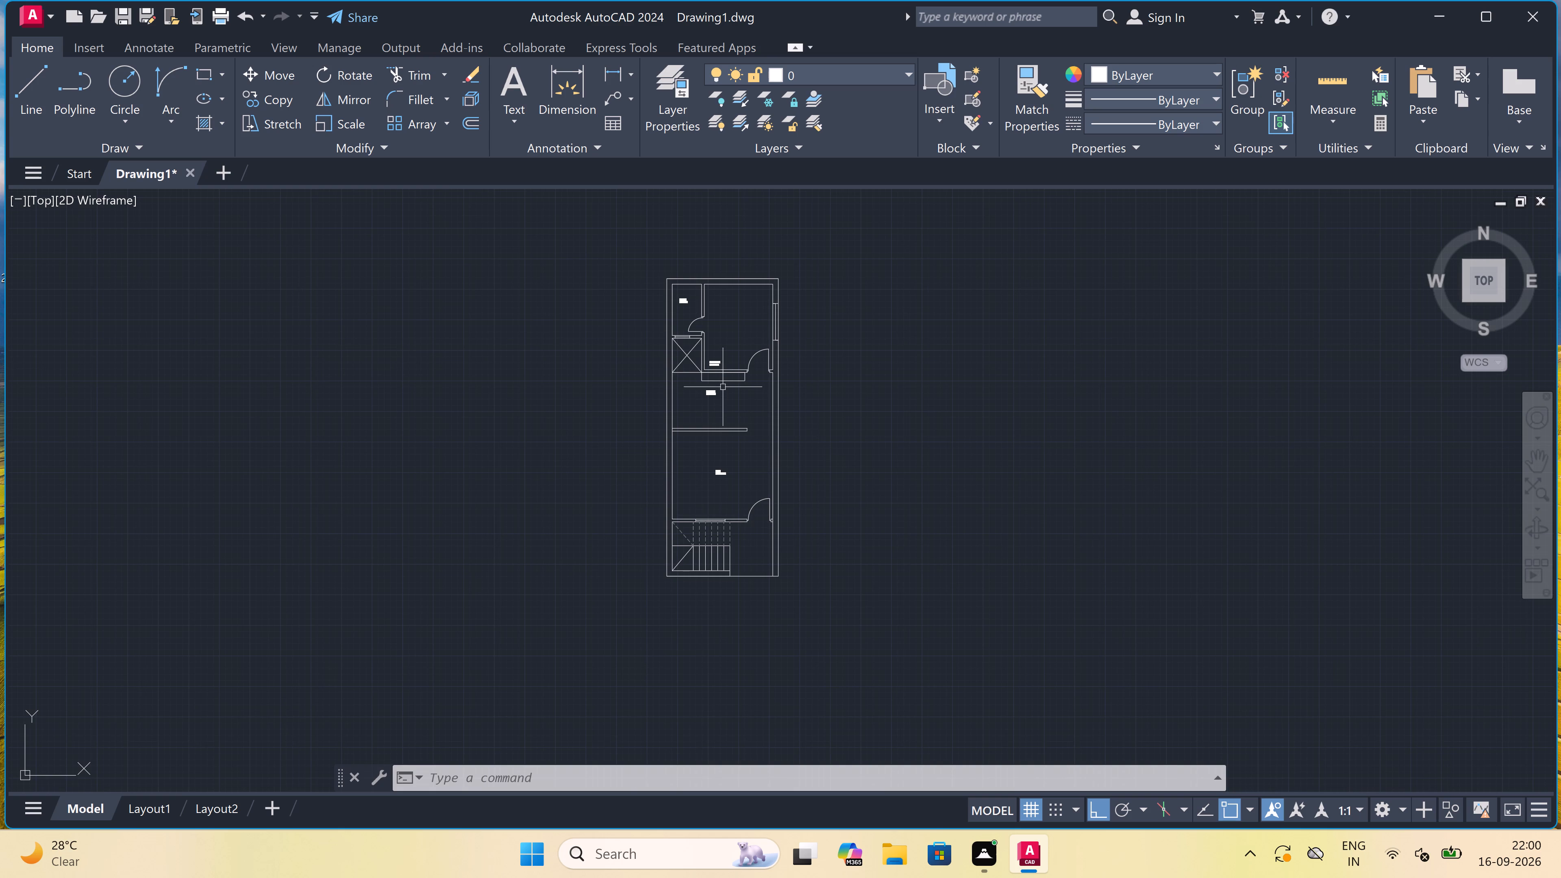
scroll(723, 383, down, 1)
scroll(718, 373, up, 1)
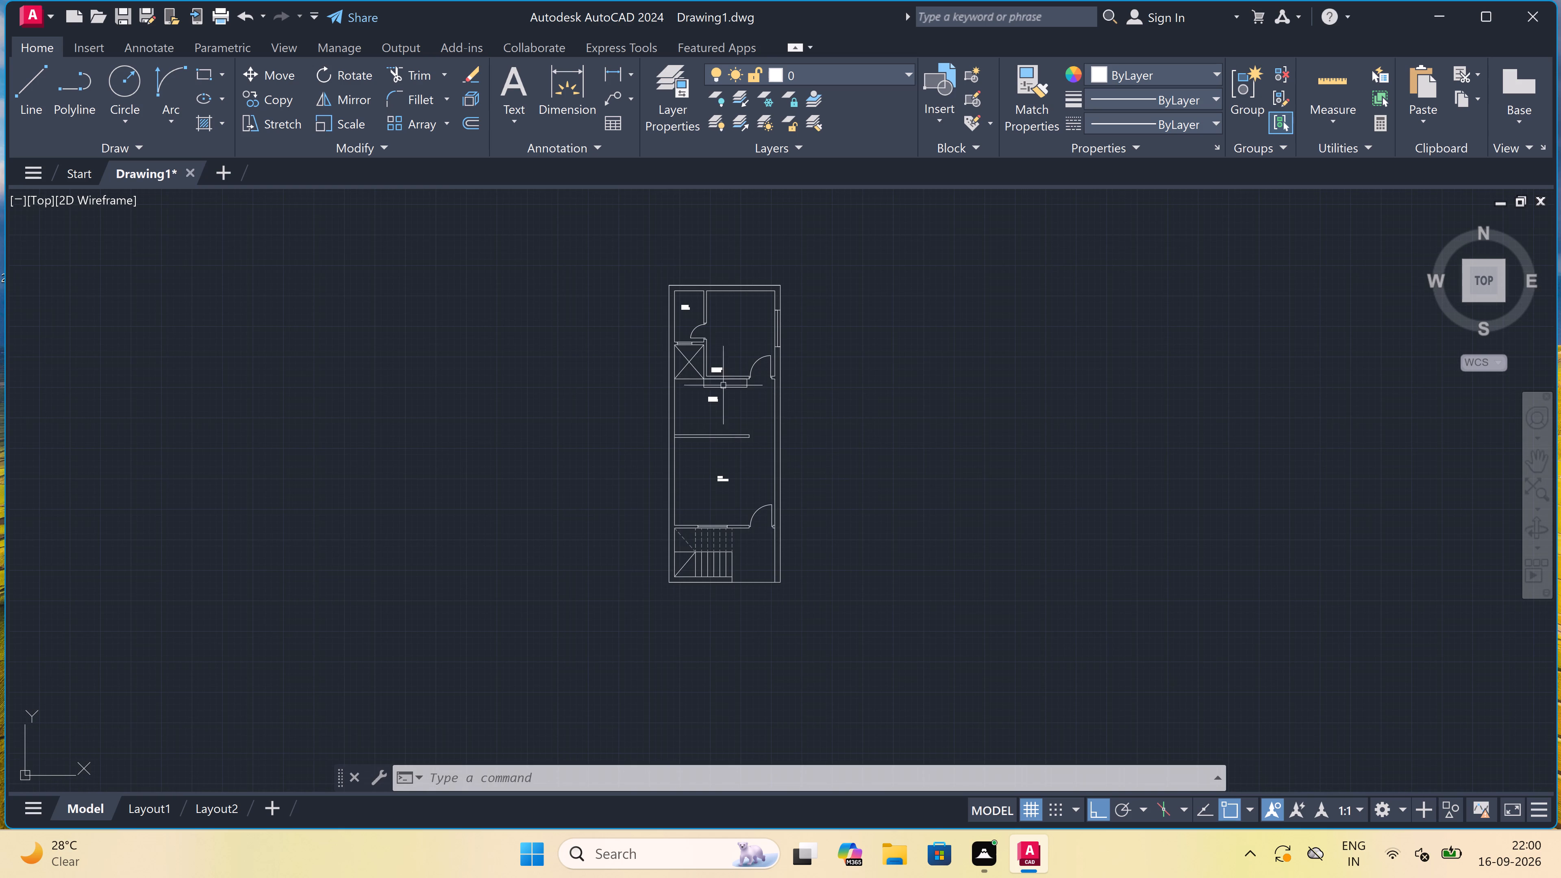
scroll(733, 403, up, 2)
scroll(691, 389, up, 2)
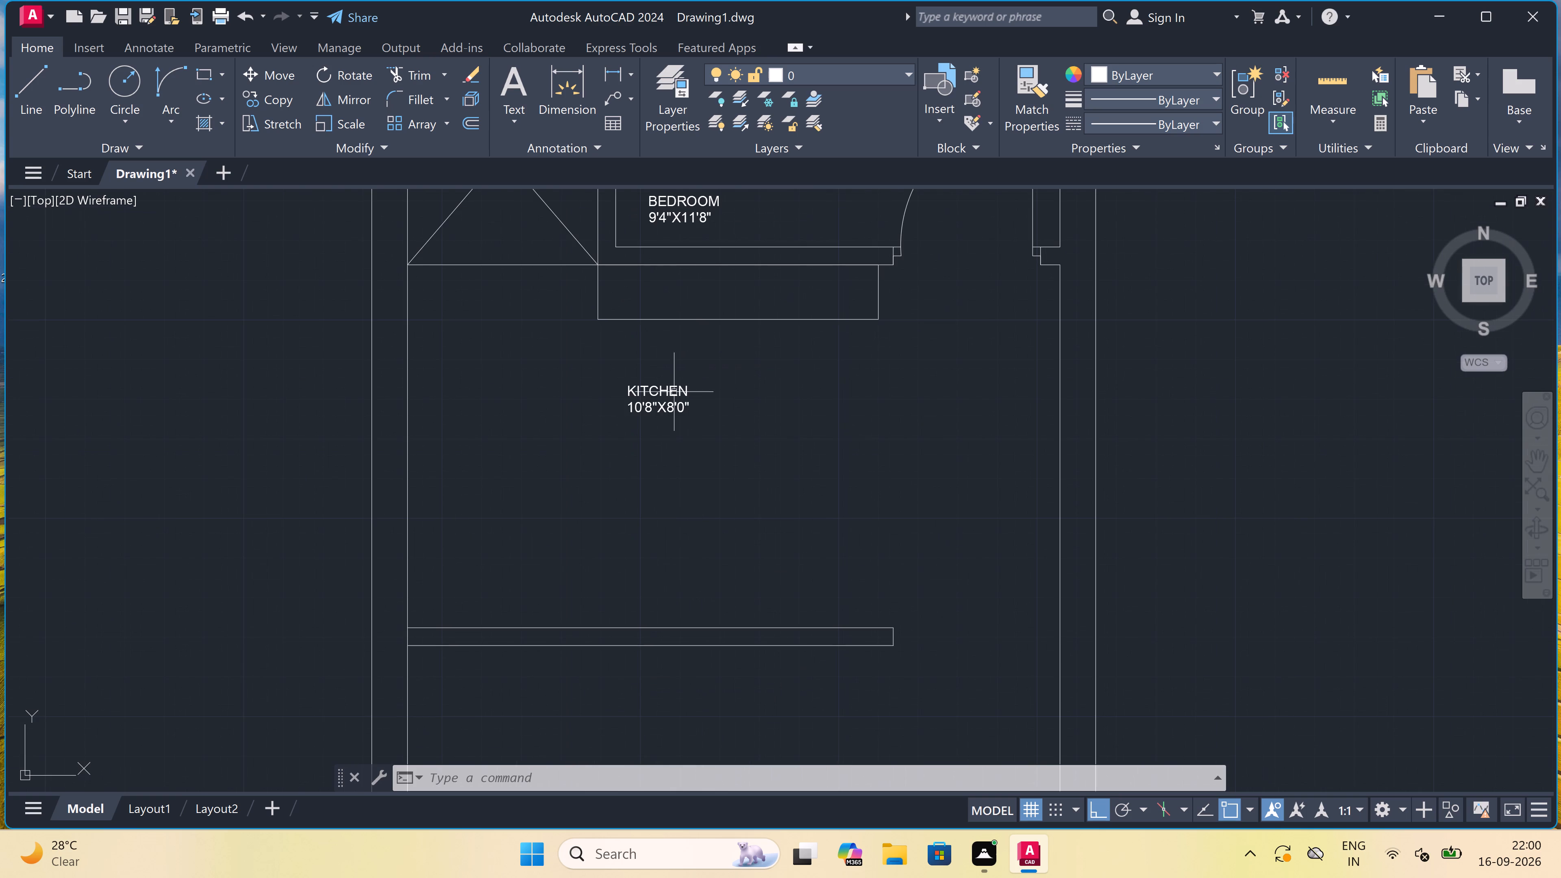
scroll(669, 392, down, 2)
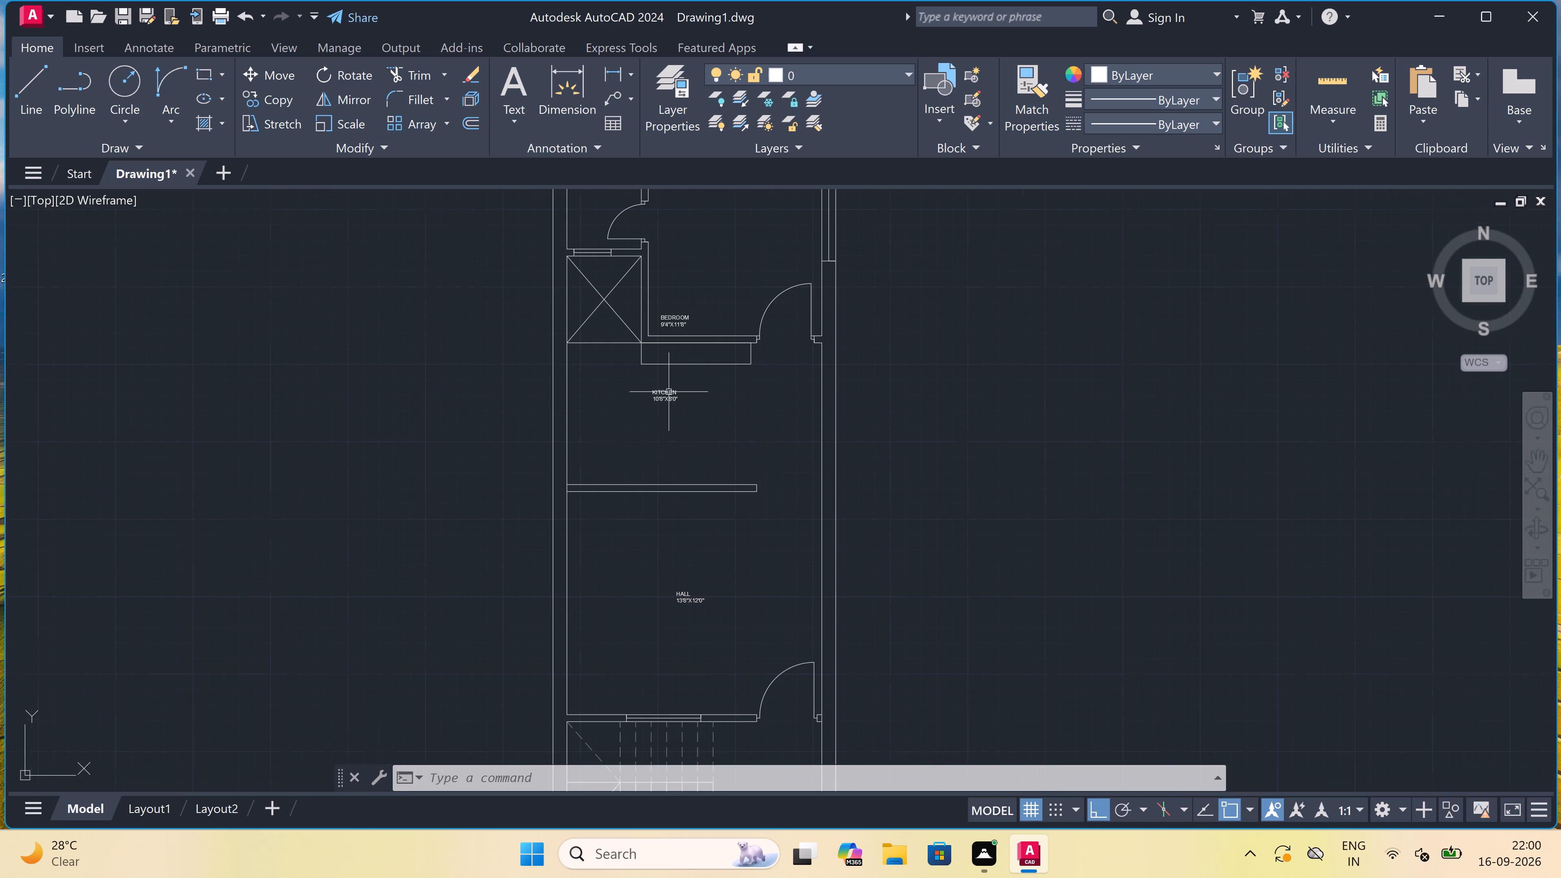
scroll(731, 499, down, 2)
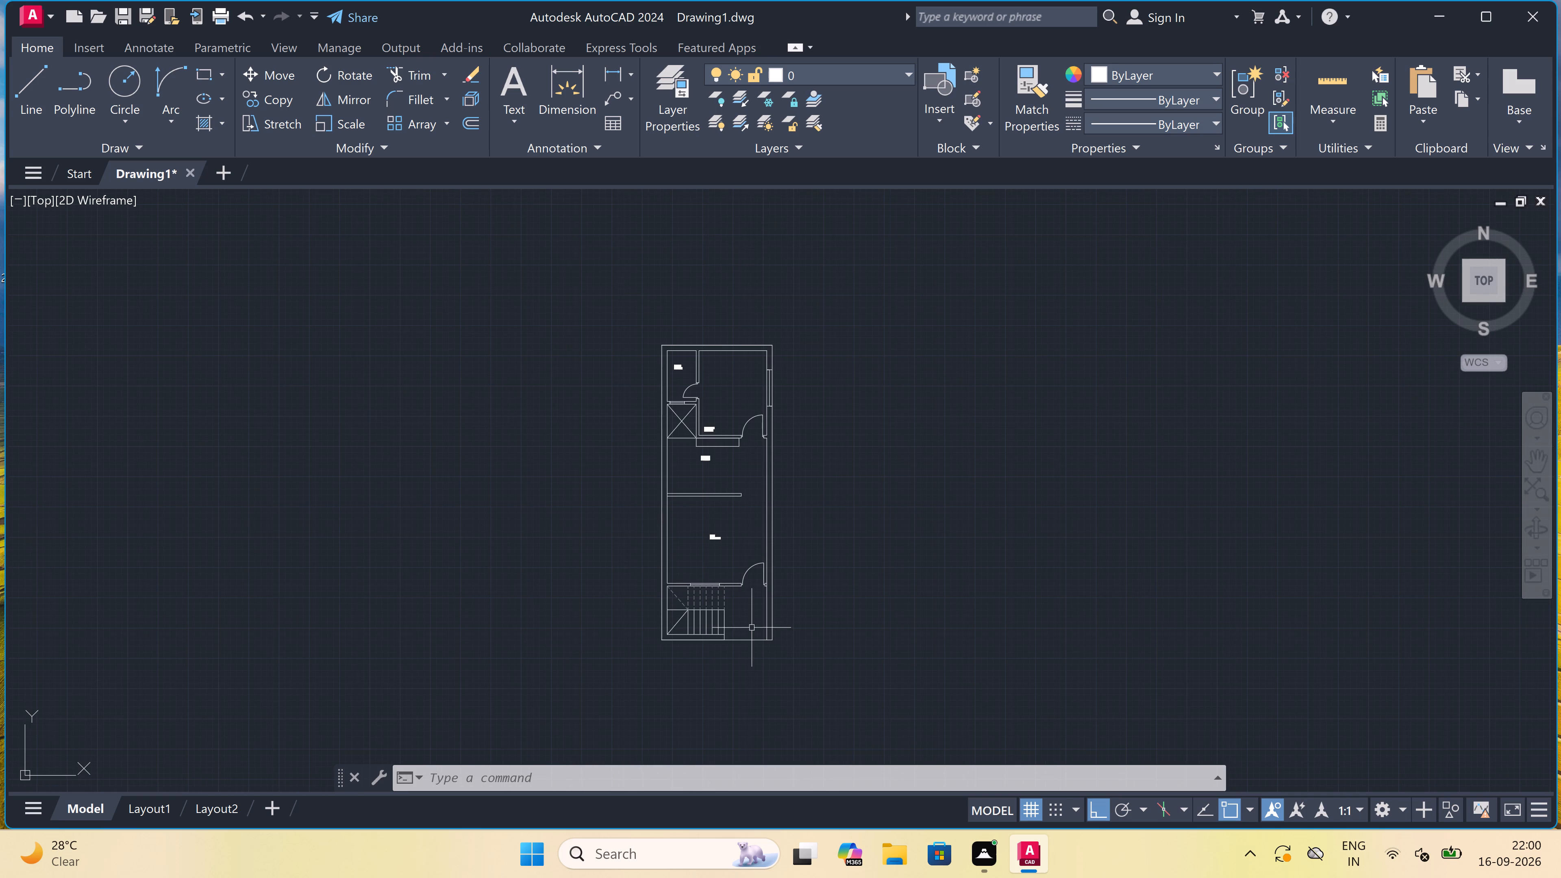
Add a multiline text label in the open area beside the staircase reading PORCH with 5'8"X6'8" on the second line.
scroll(752, 641, up, 4)
text(MT)
key(space)
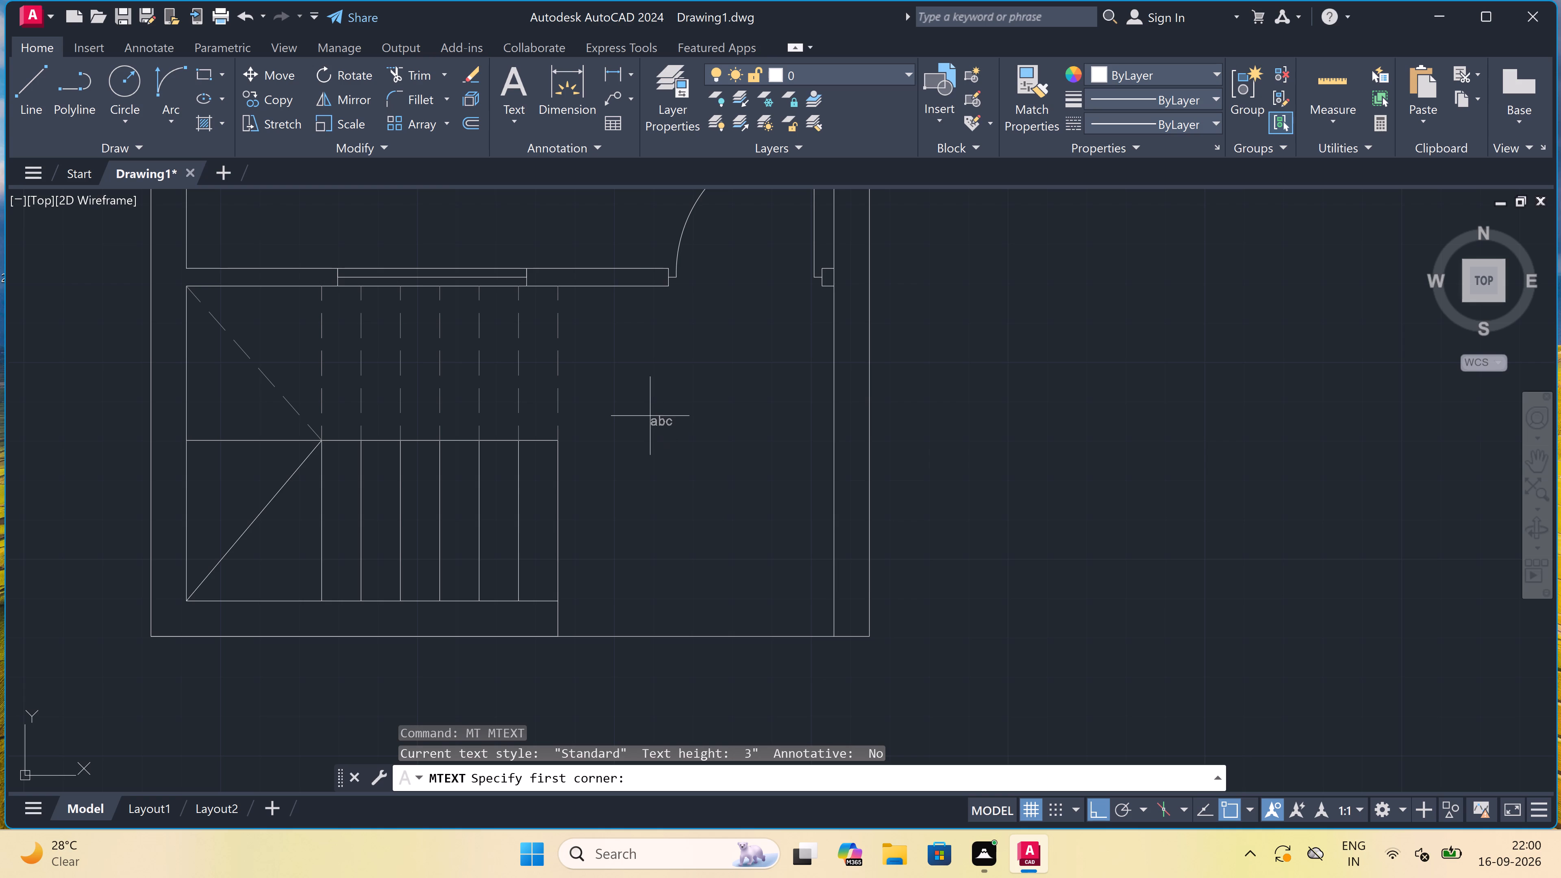
double_click(619, 414)
click(1133, 470)
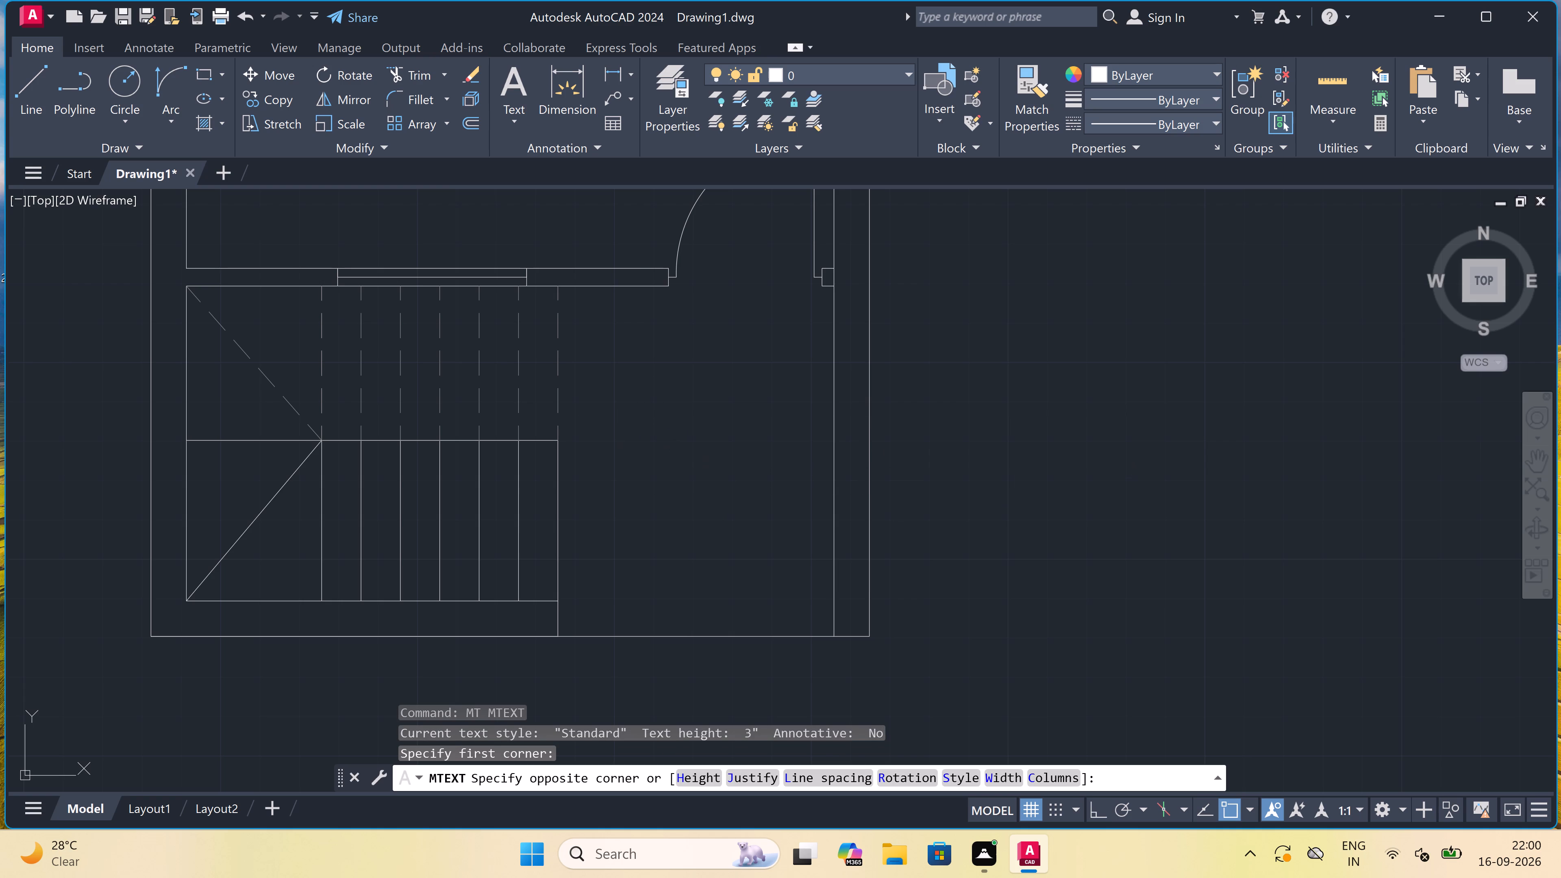
scroll(685, 459, up, 1)
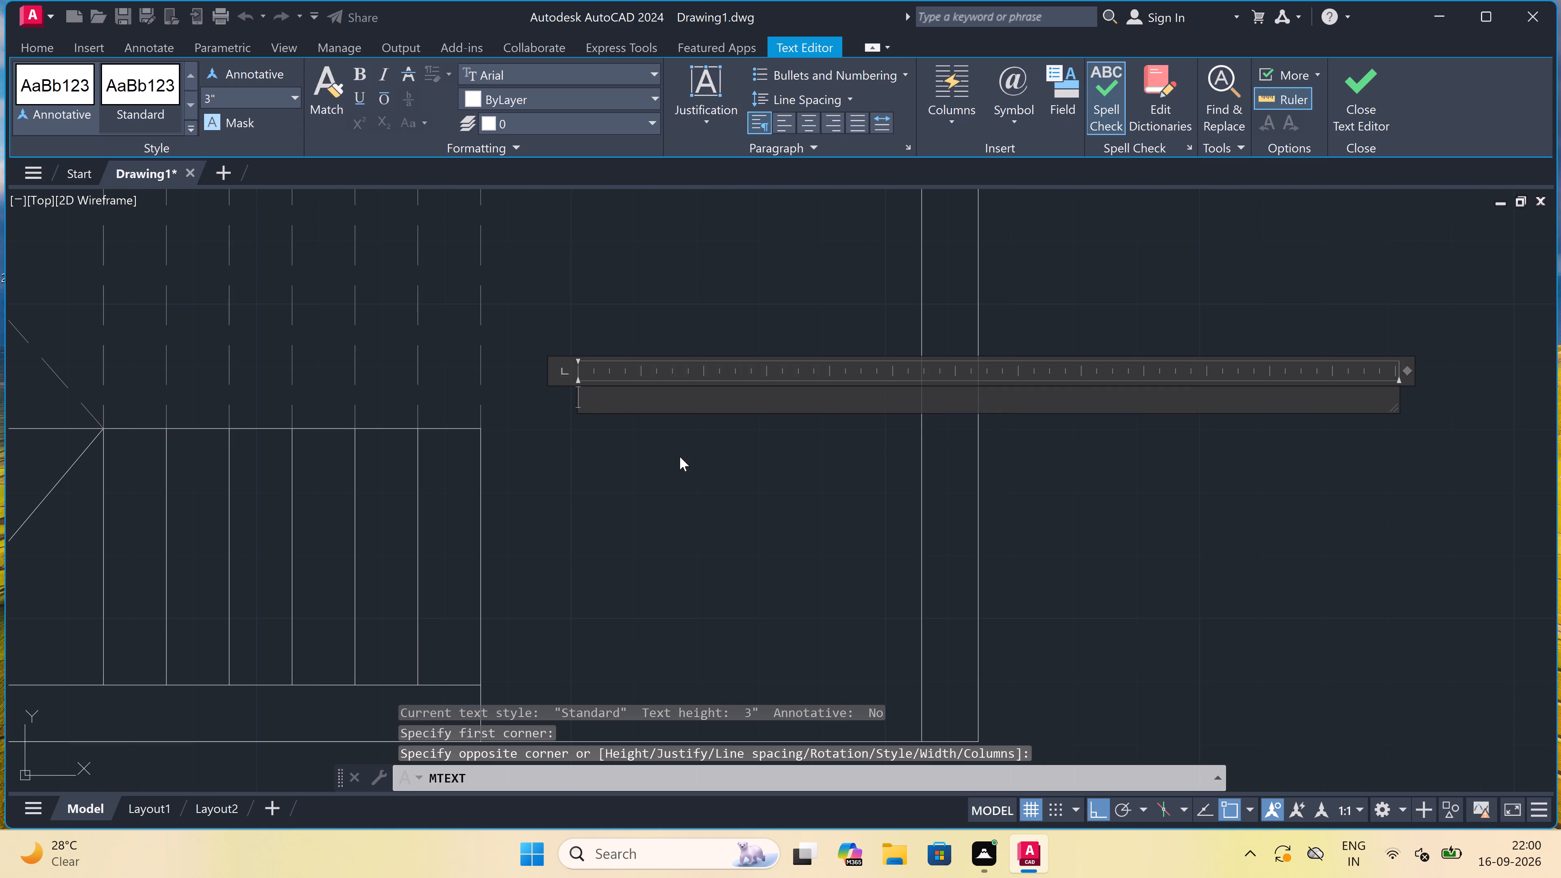
text(PO)
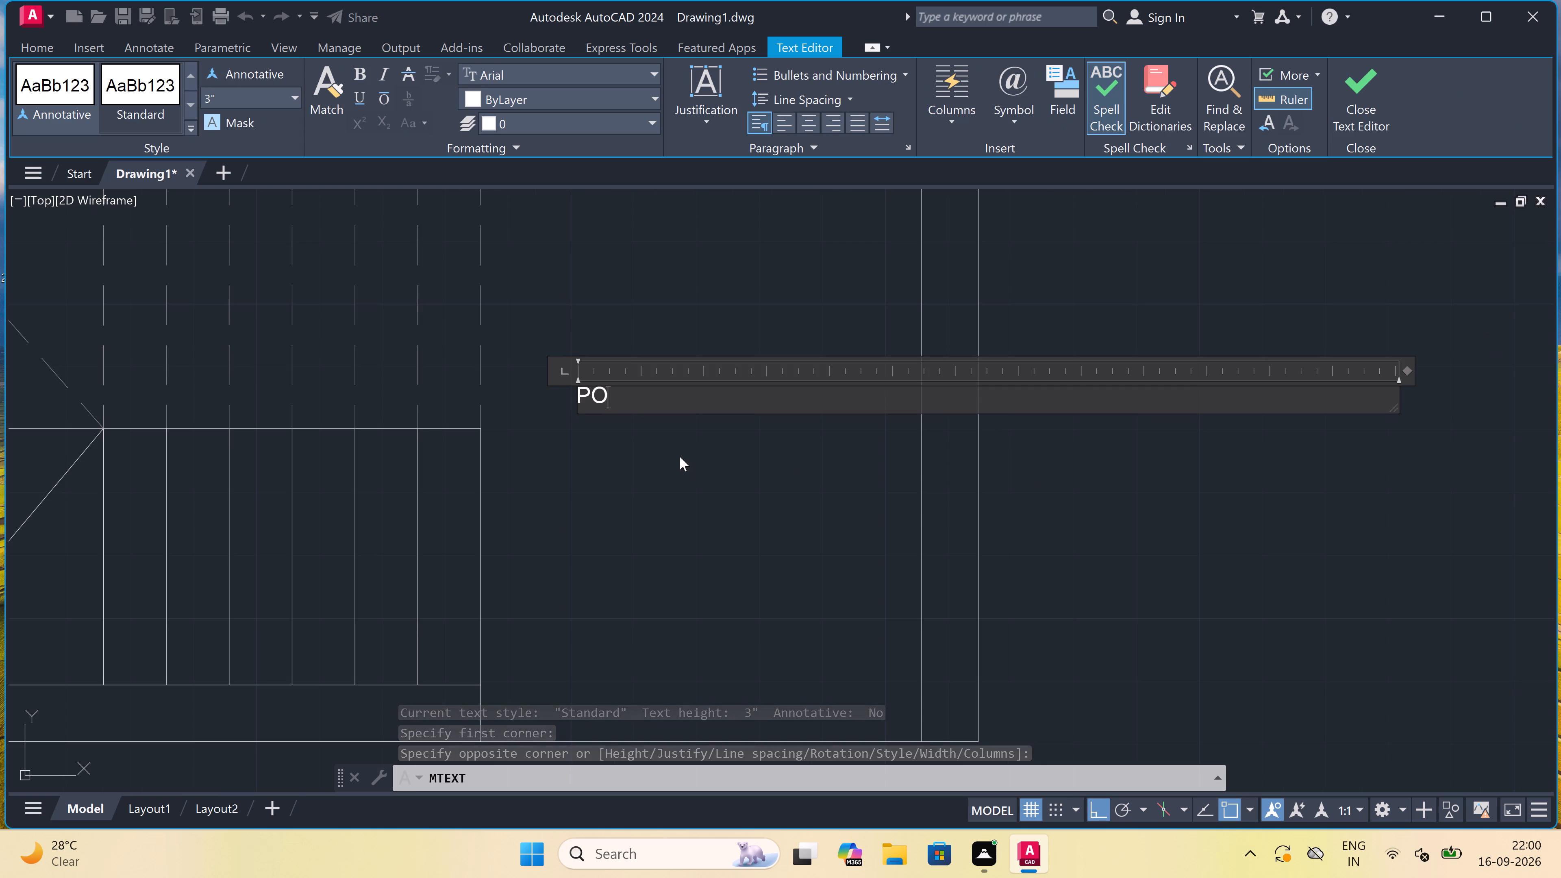
key(r)
text(CH)
key(Return)
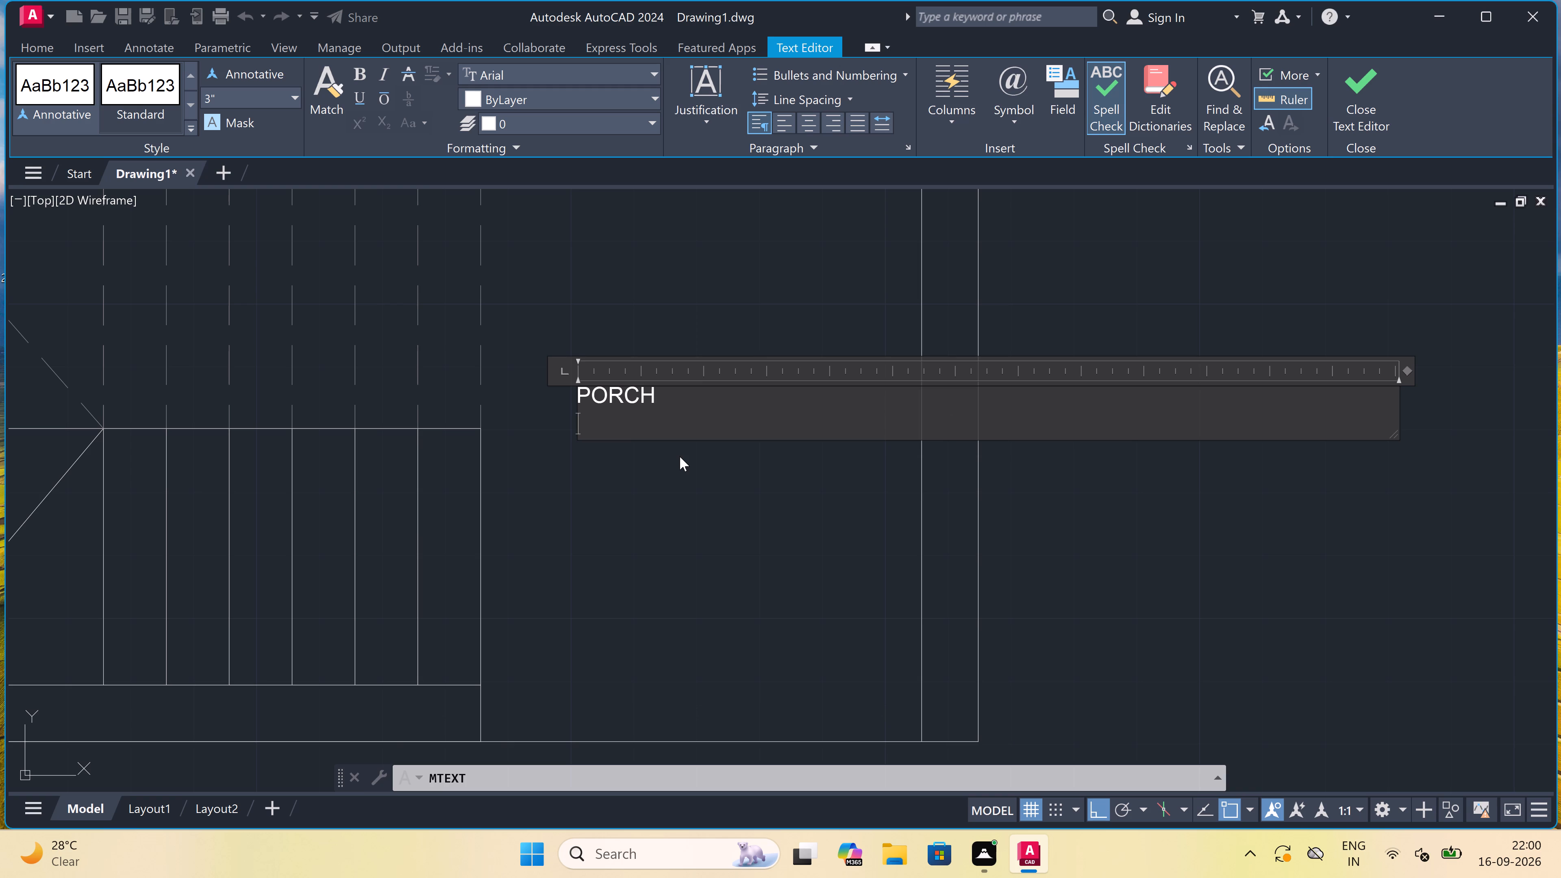
text(5')
key(8)
key(shift+quotedbl)
key(x)
text(6'8)
key(shift+quotedbl)
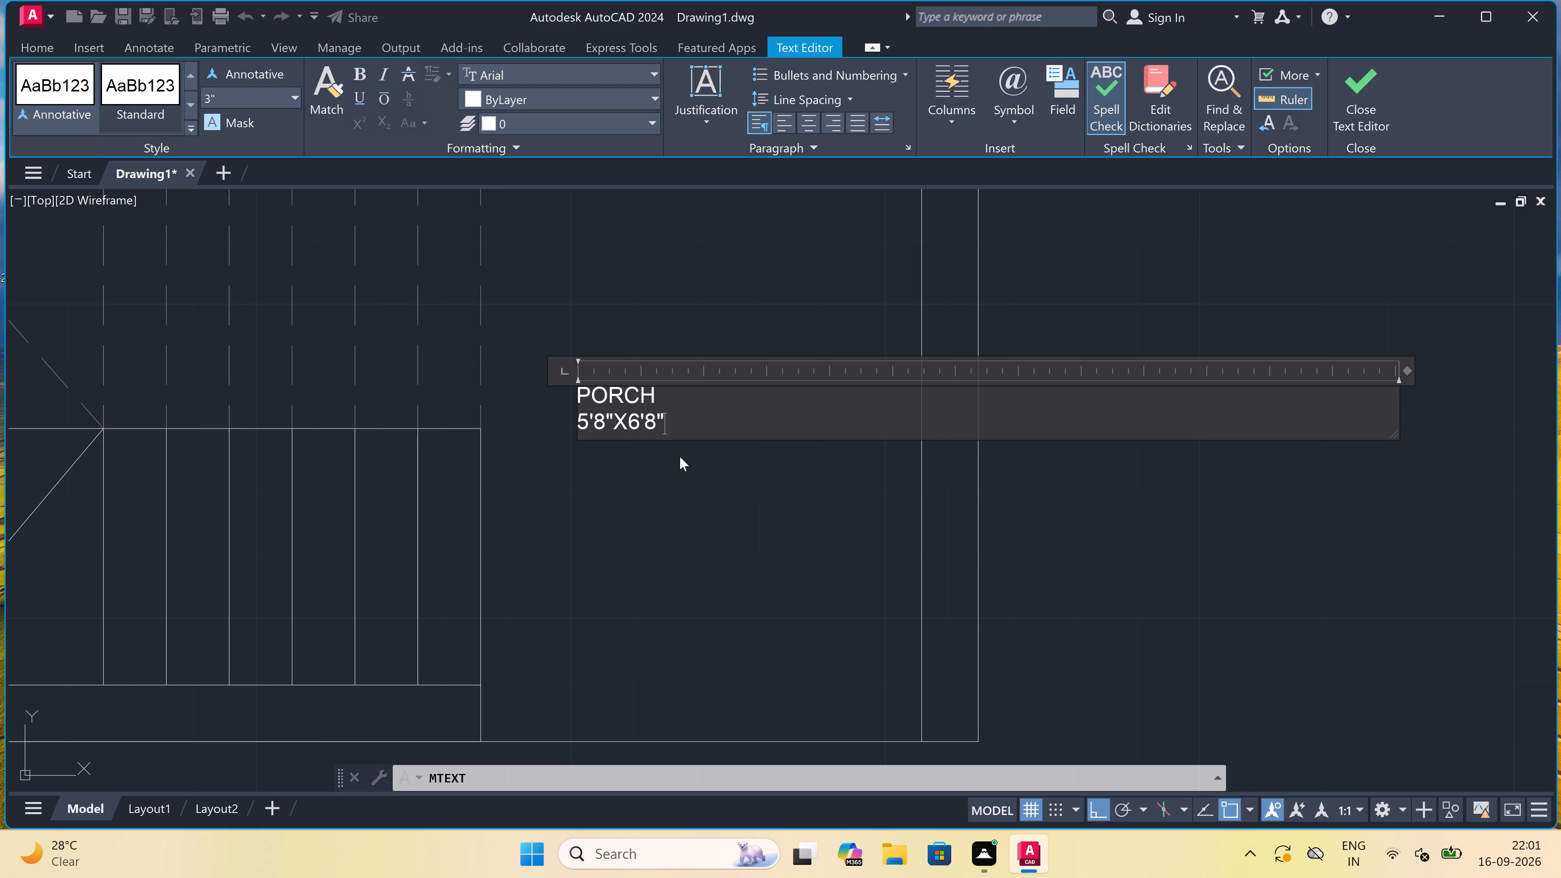
click(680, 457)
Add a multiline text title below the plan's lower outer wall reading GROUND FLOOR PLAN.
scroll(691, 432, down, 3)
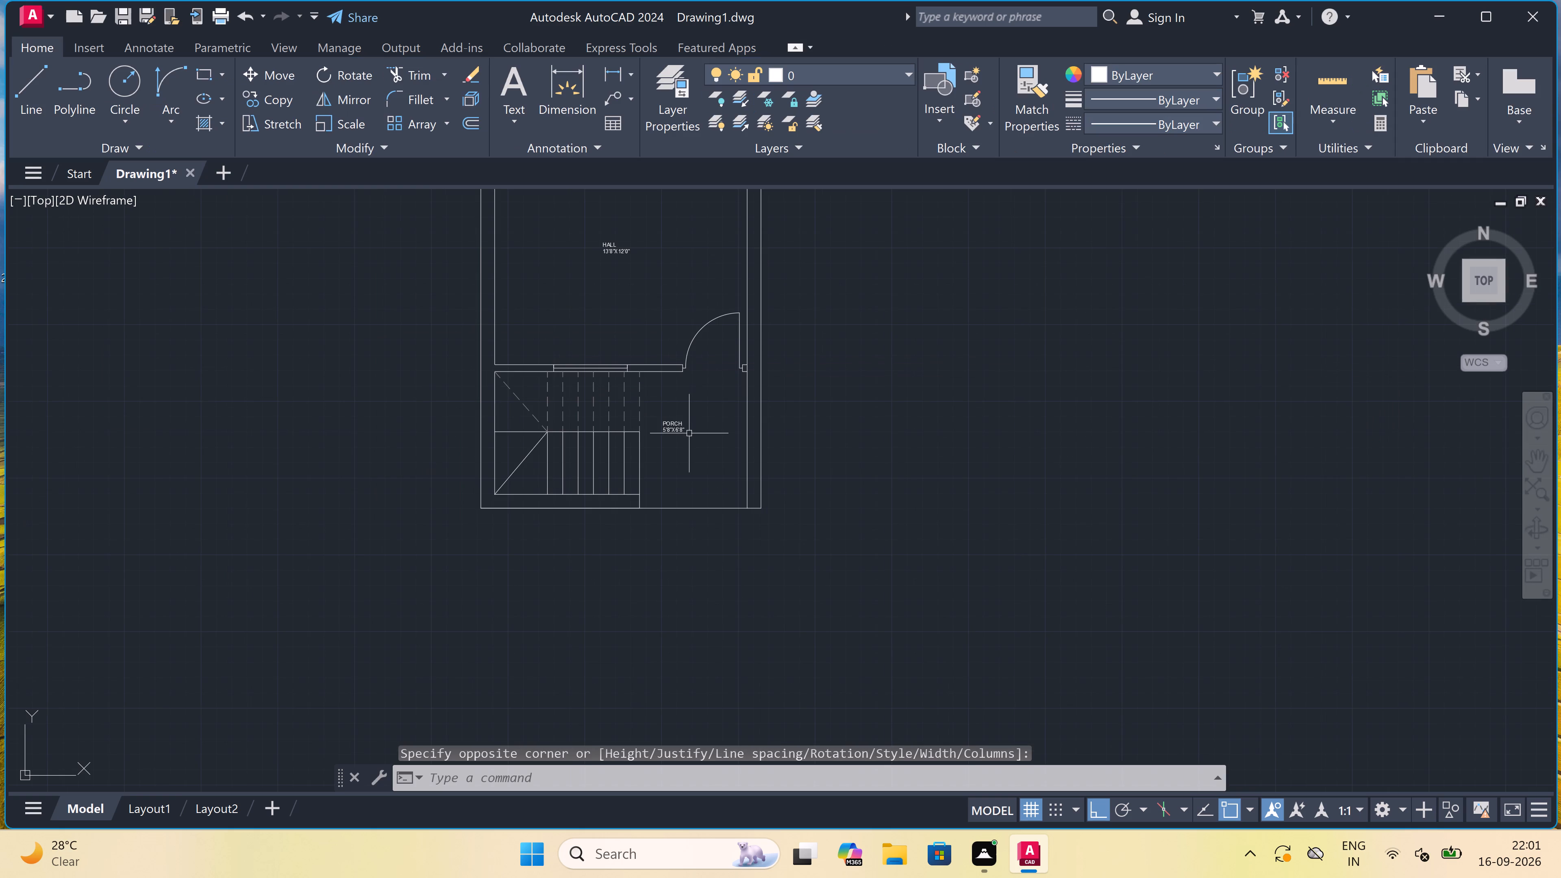
scroll(578, 556, up, 1)
scroll(657, 524, up, 2)
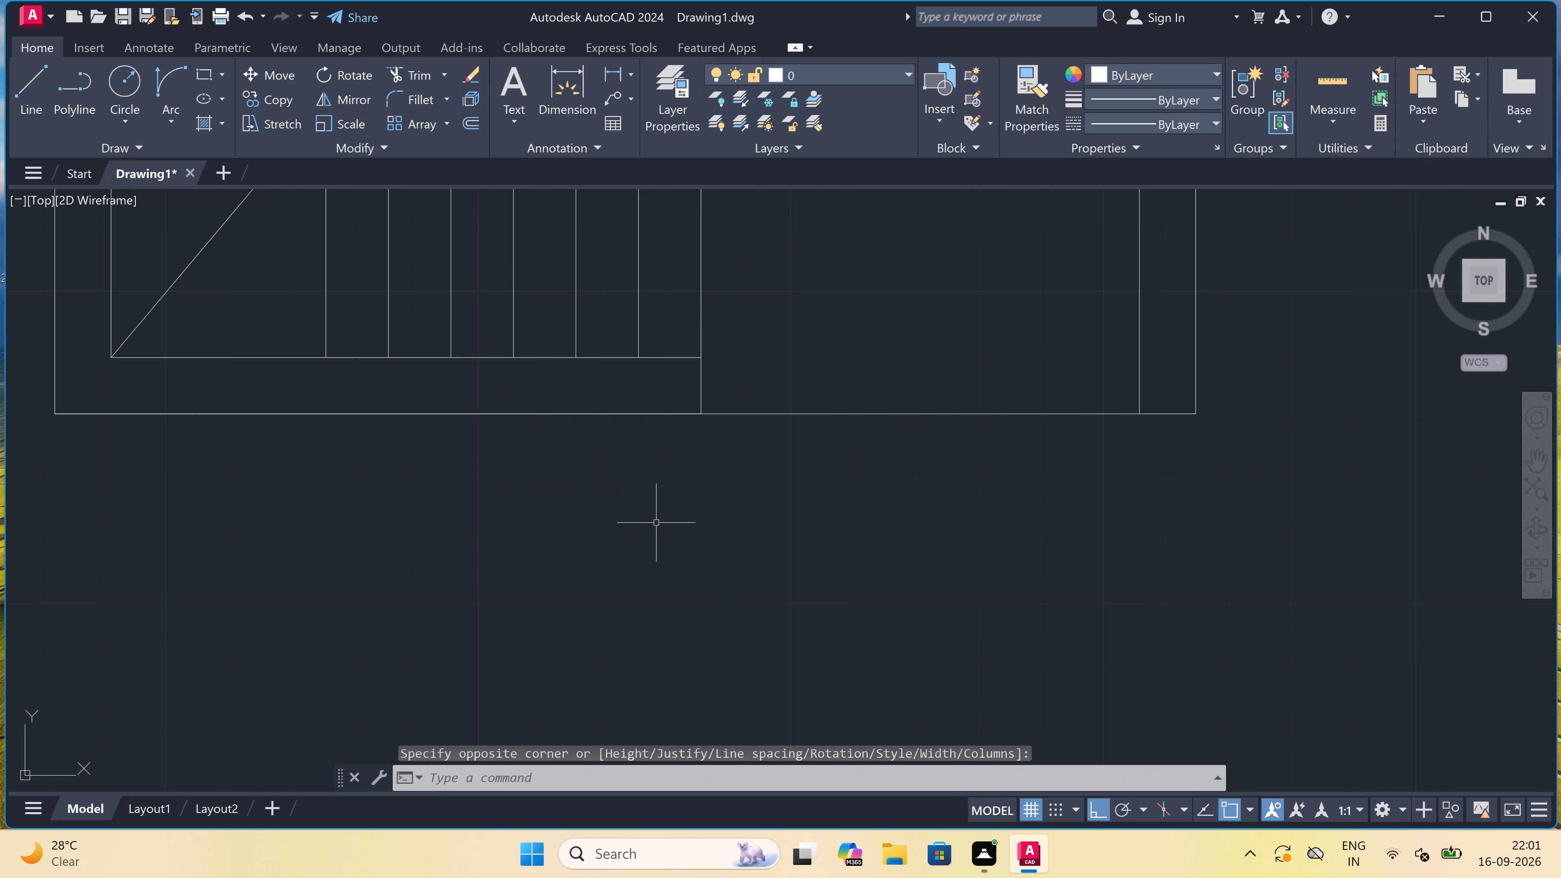
key(space)
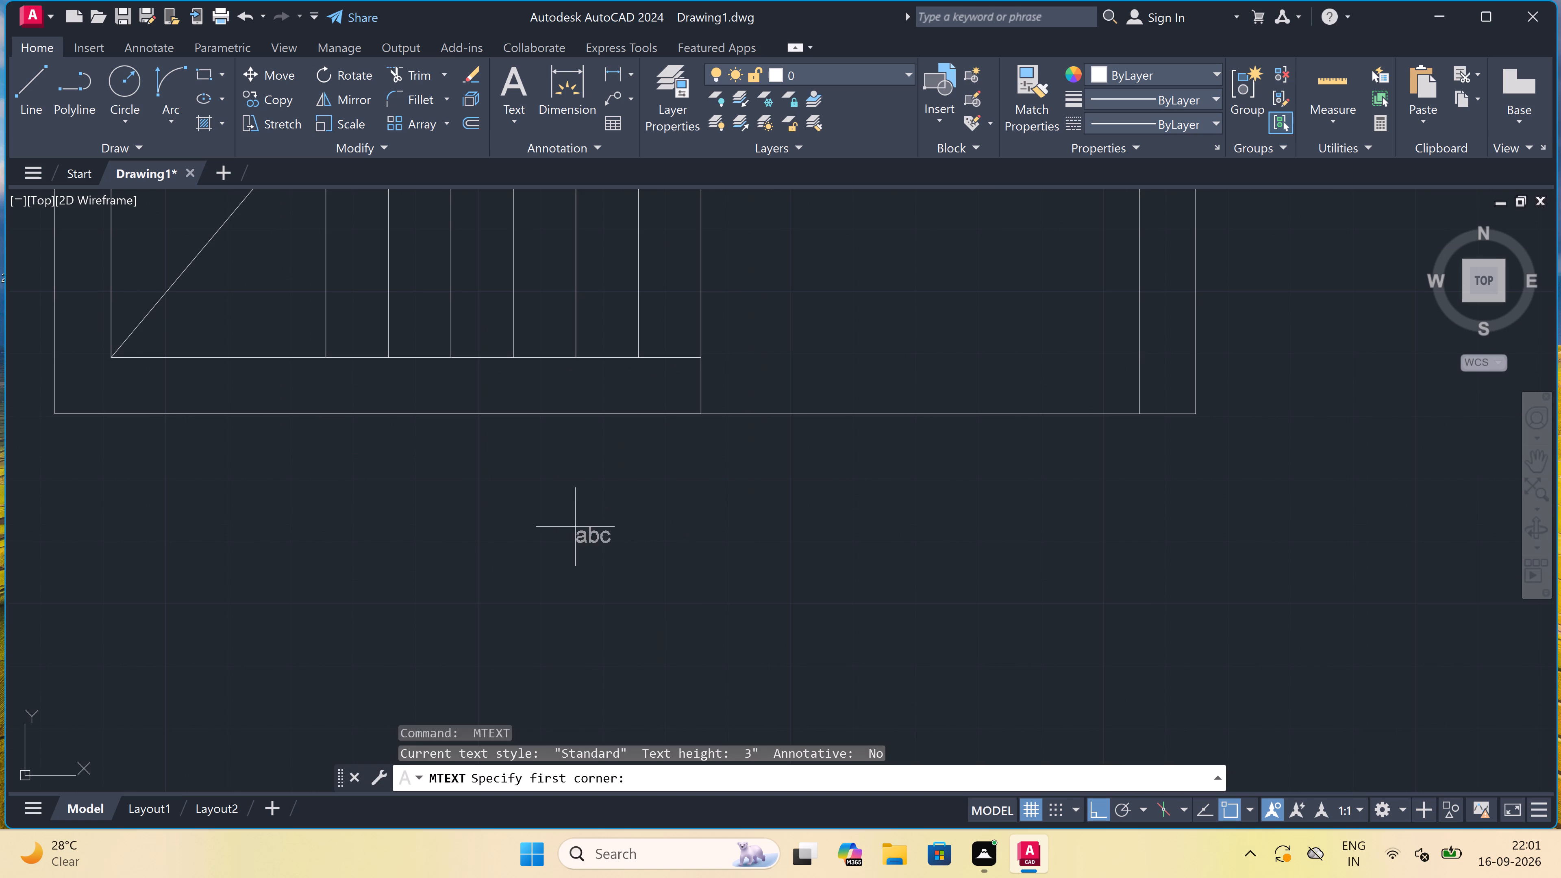
drag(218, 522, 222, 528)
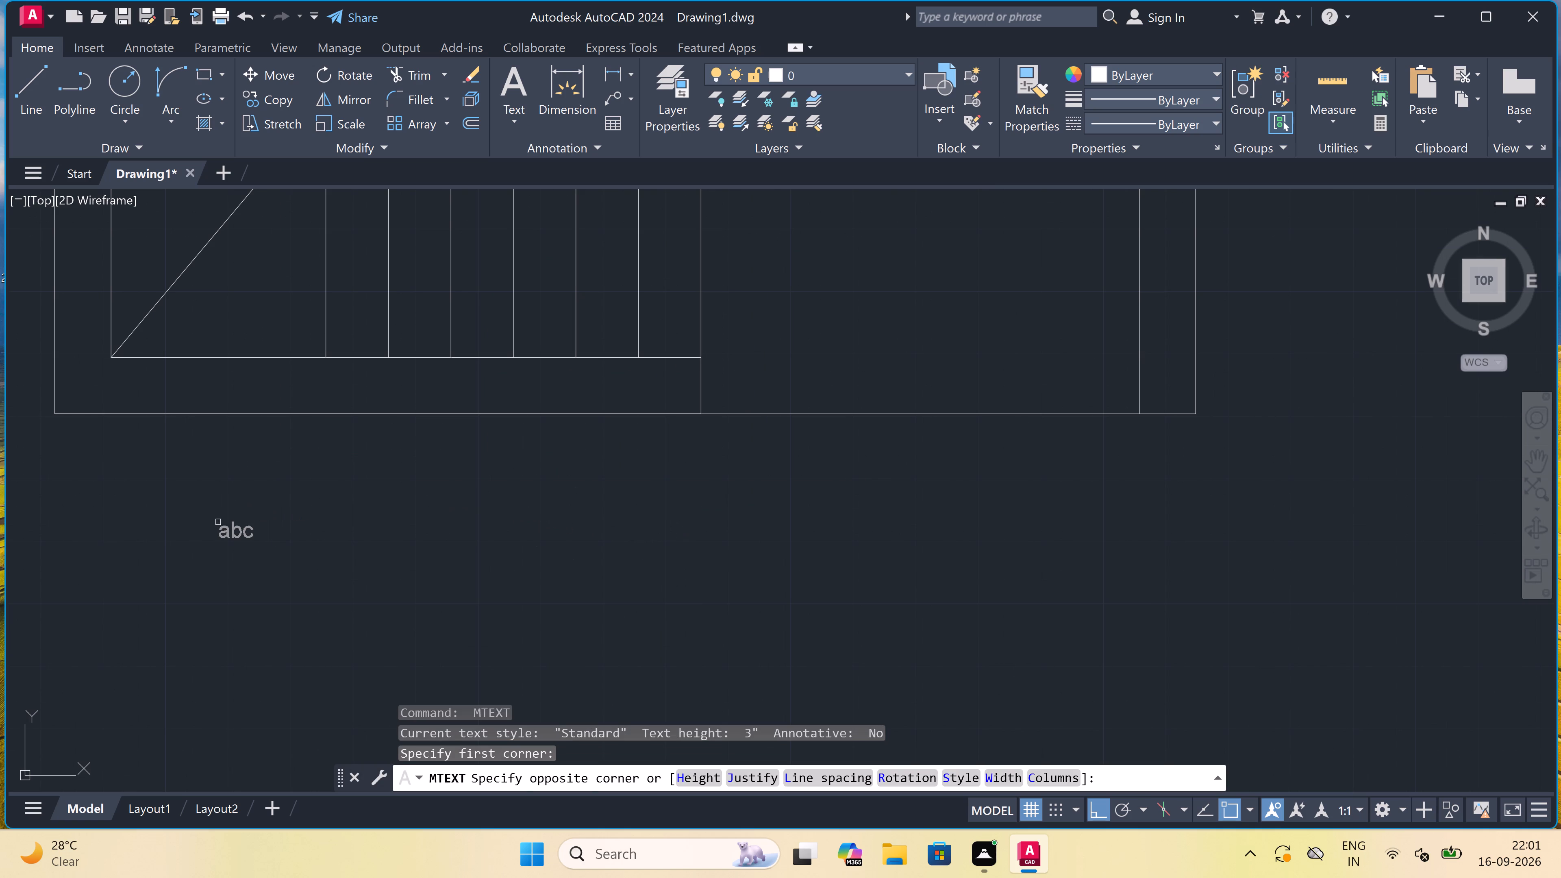
click(1221, 600)
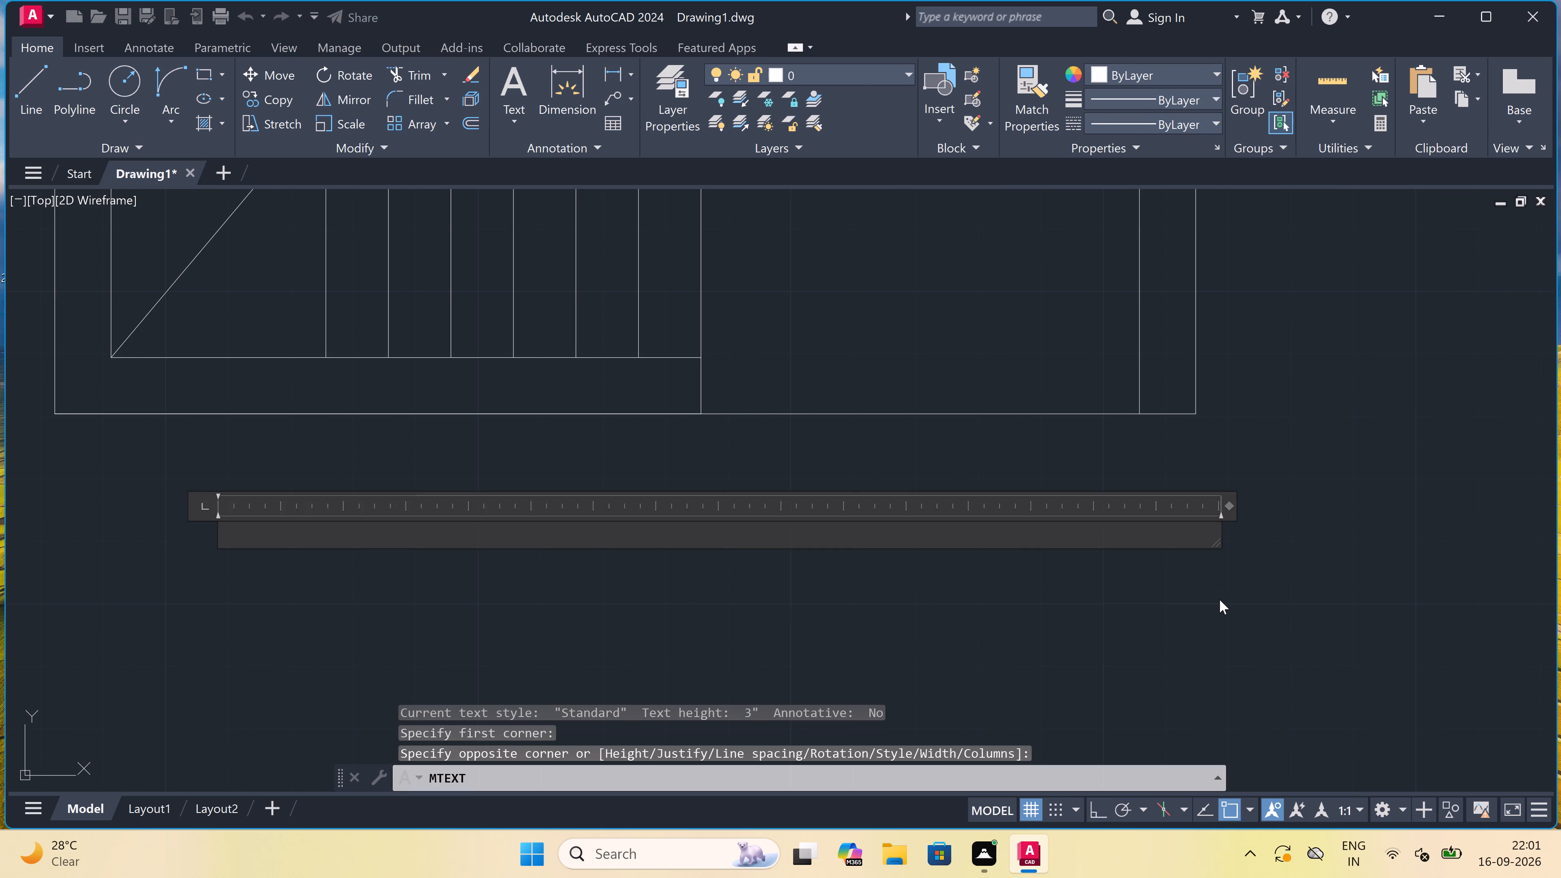
text(GROUN)
text(D)
key(space)
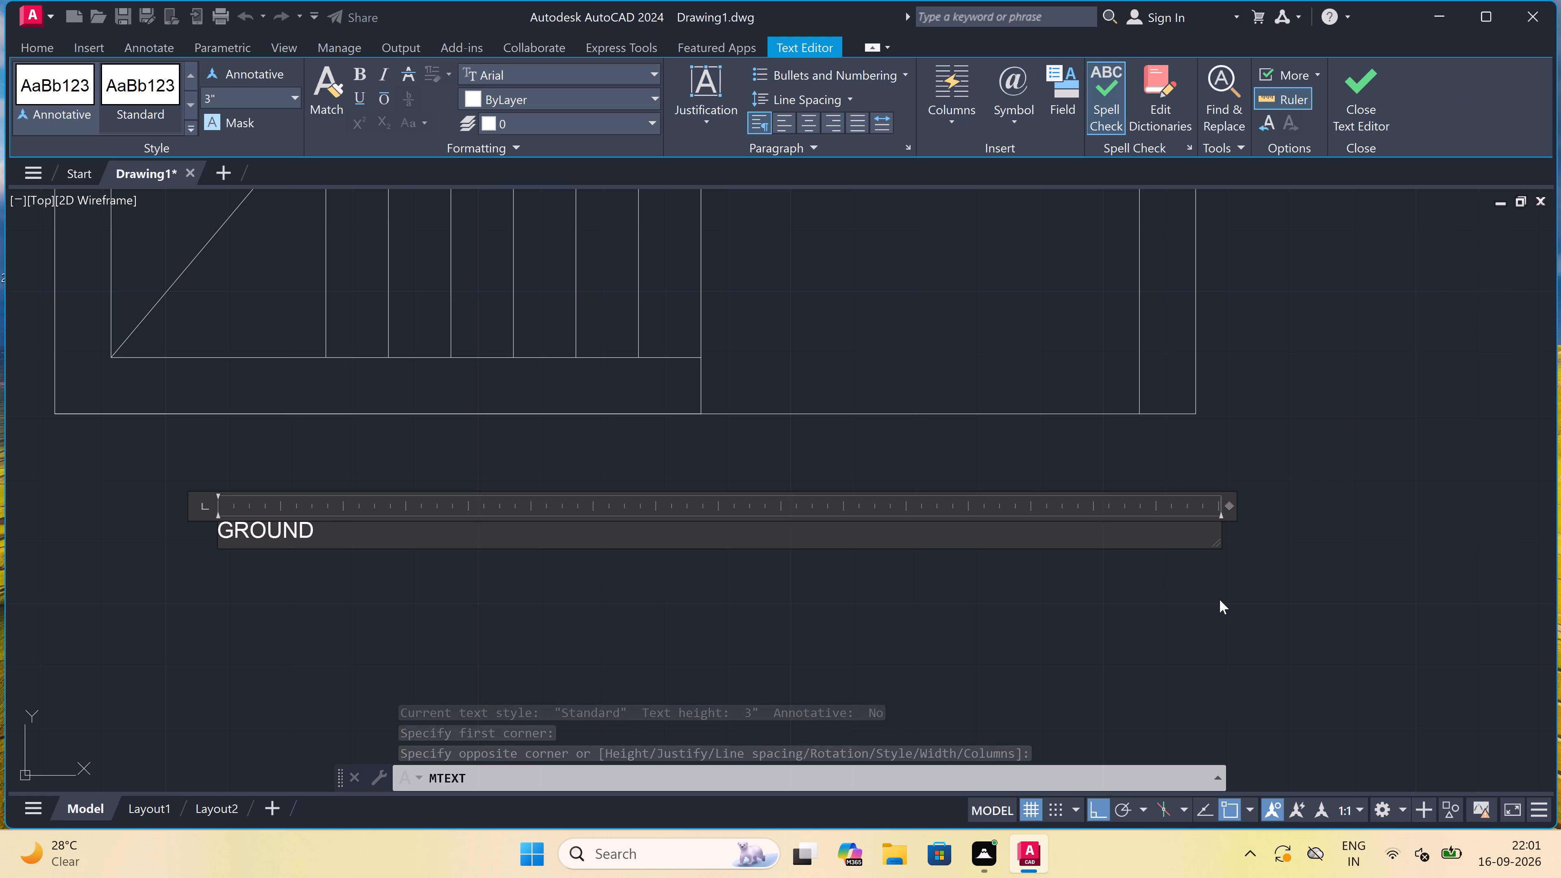
text(FLOOR PLA)
key(n)
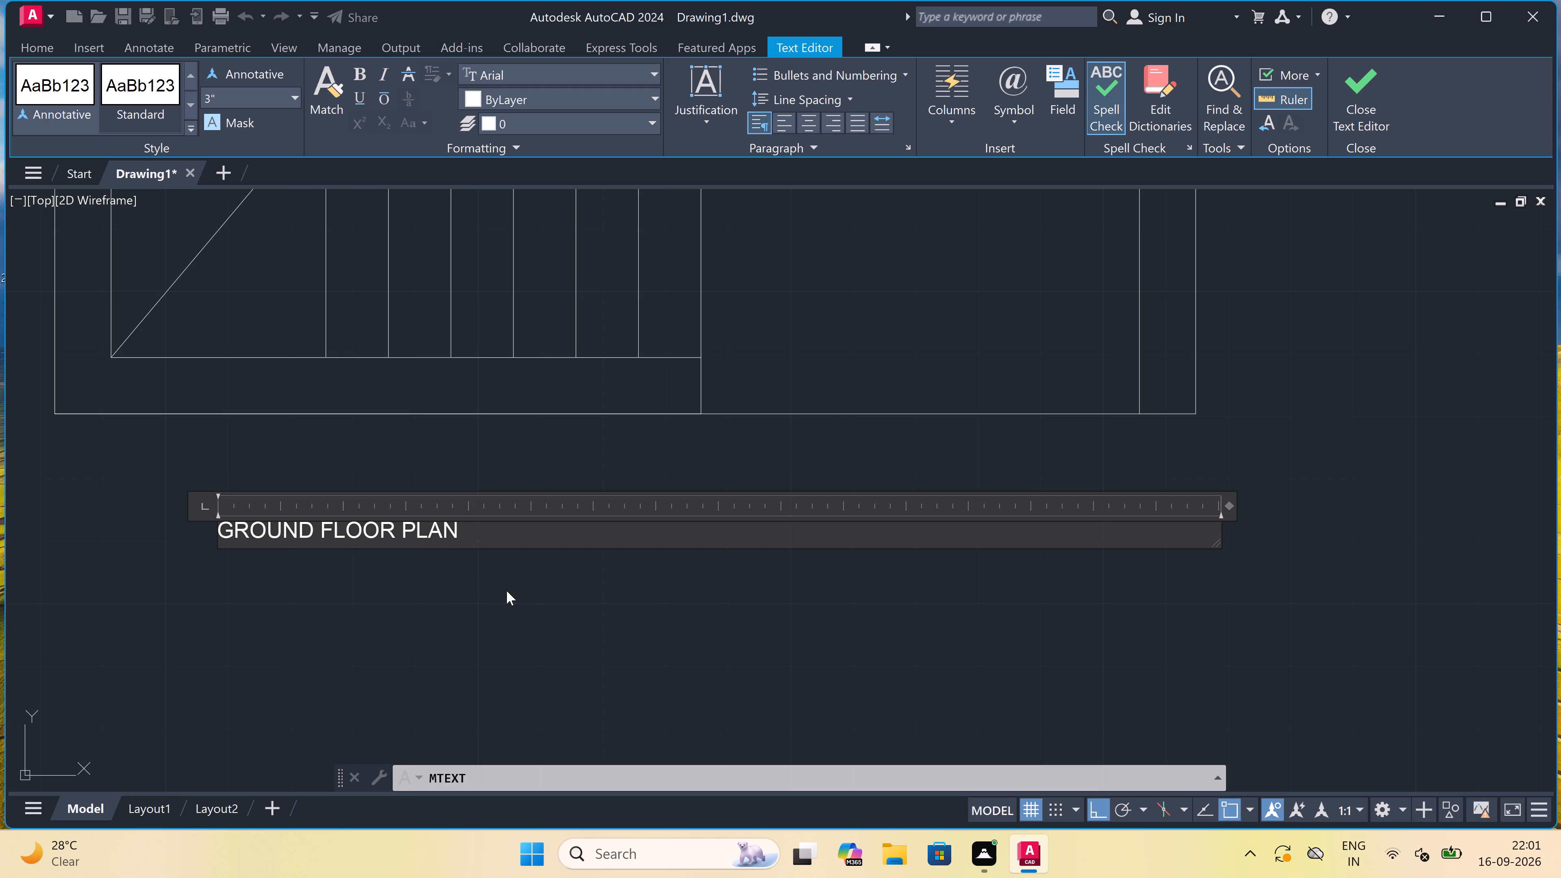
Shorten the title text below the plan to GROUND FLOOR and finish editing it.
scroll(511, 582, down, 2)
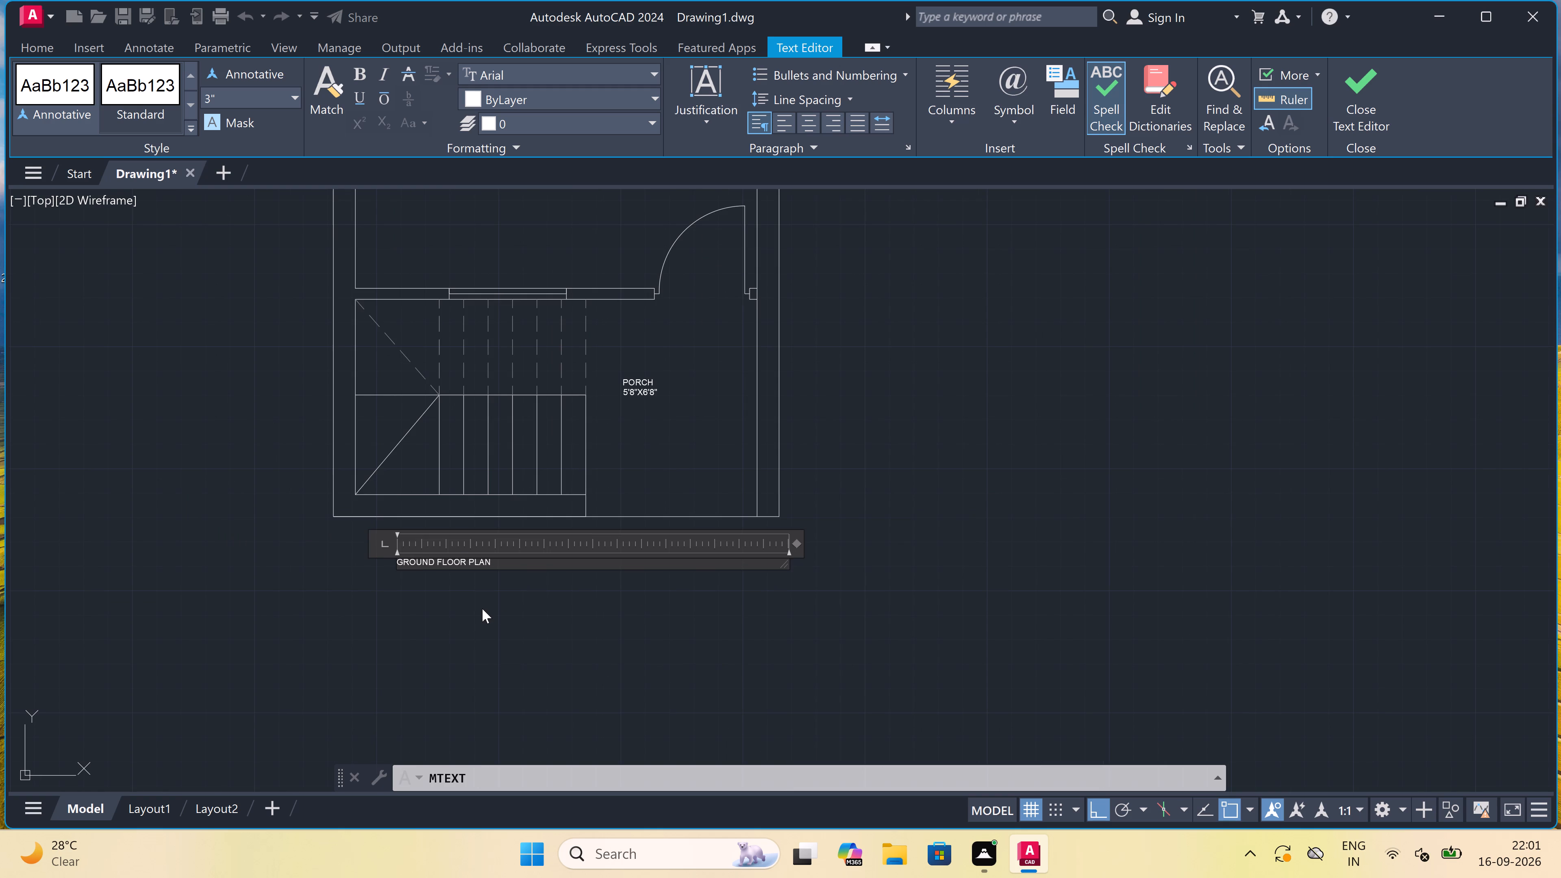
scroll(463, 577, up, 2)
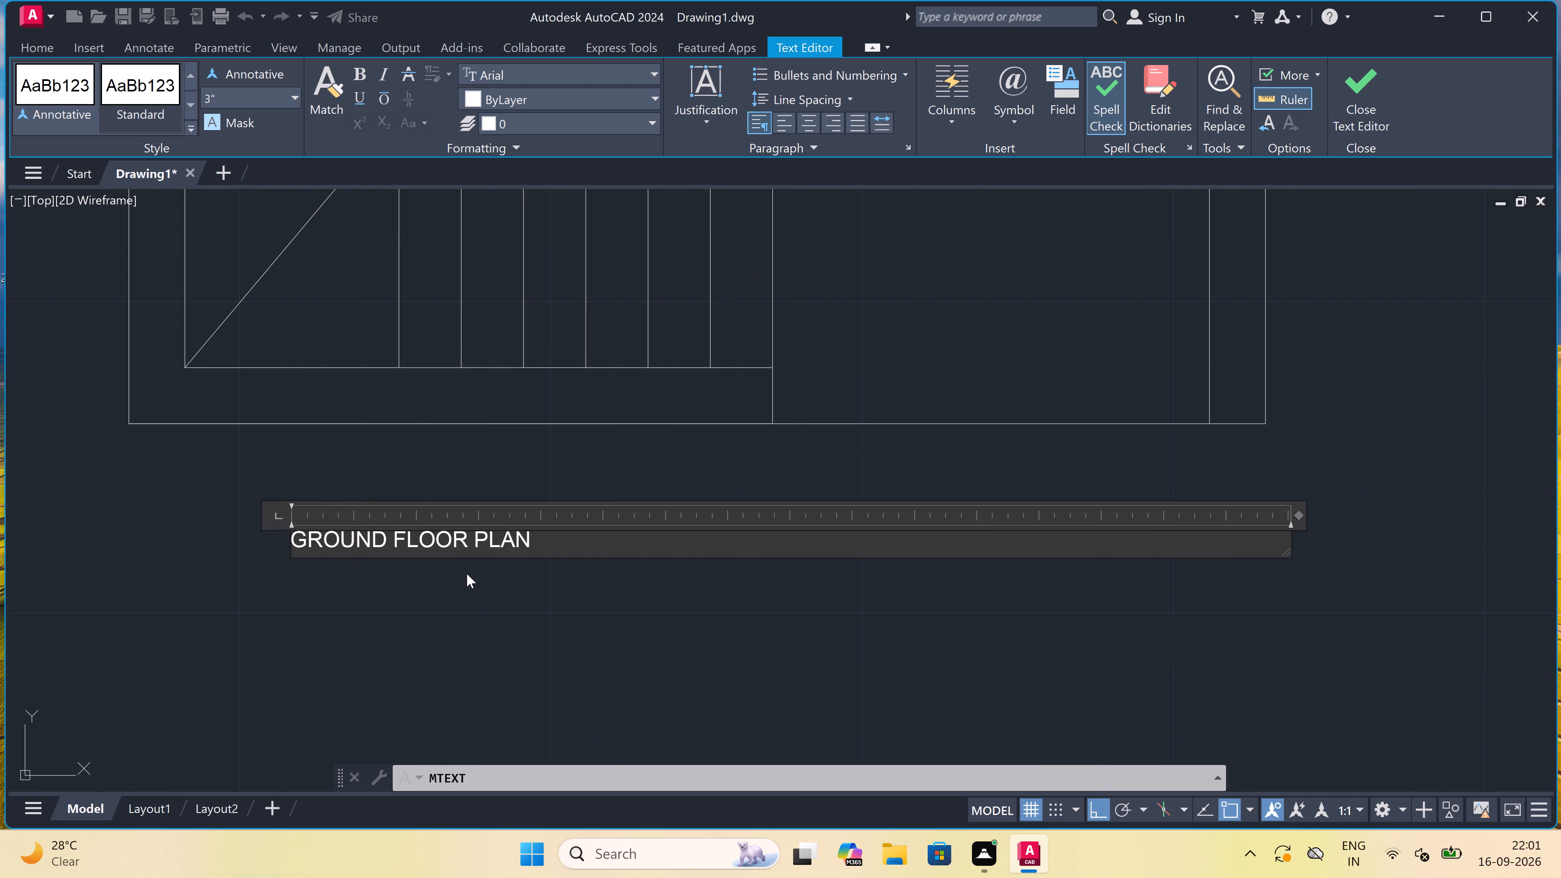
key(BackSpace)
key(BackSpace)
key(BackSpace)
key(BackSpace)
double_click(486, 573)
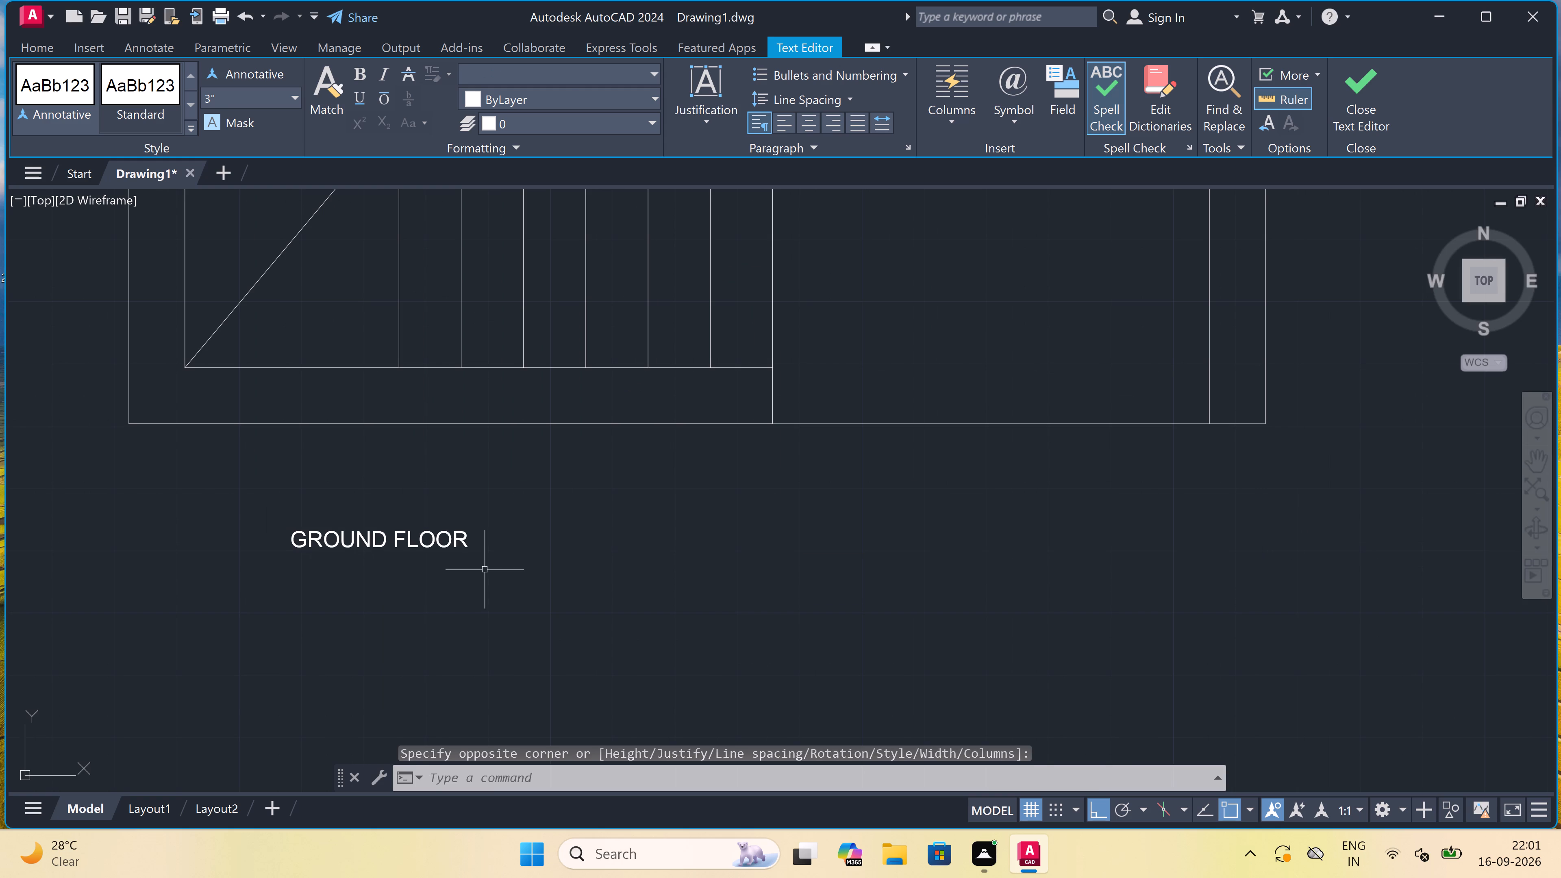
Select the HALL label and all similar multiline texts, and set their text height to 6".
scroll(457, 539, down, 2)
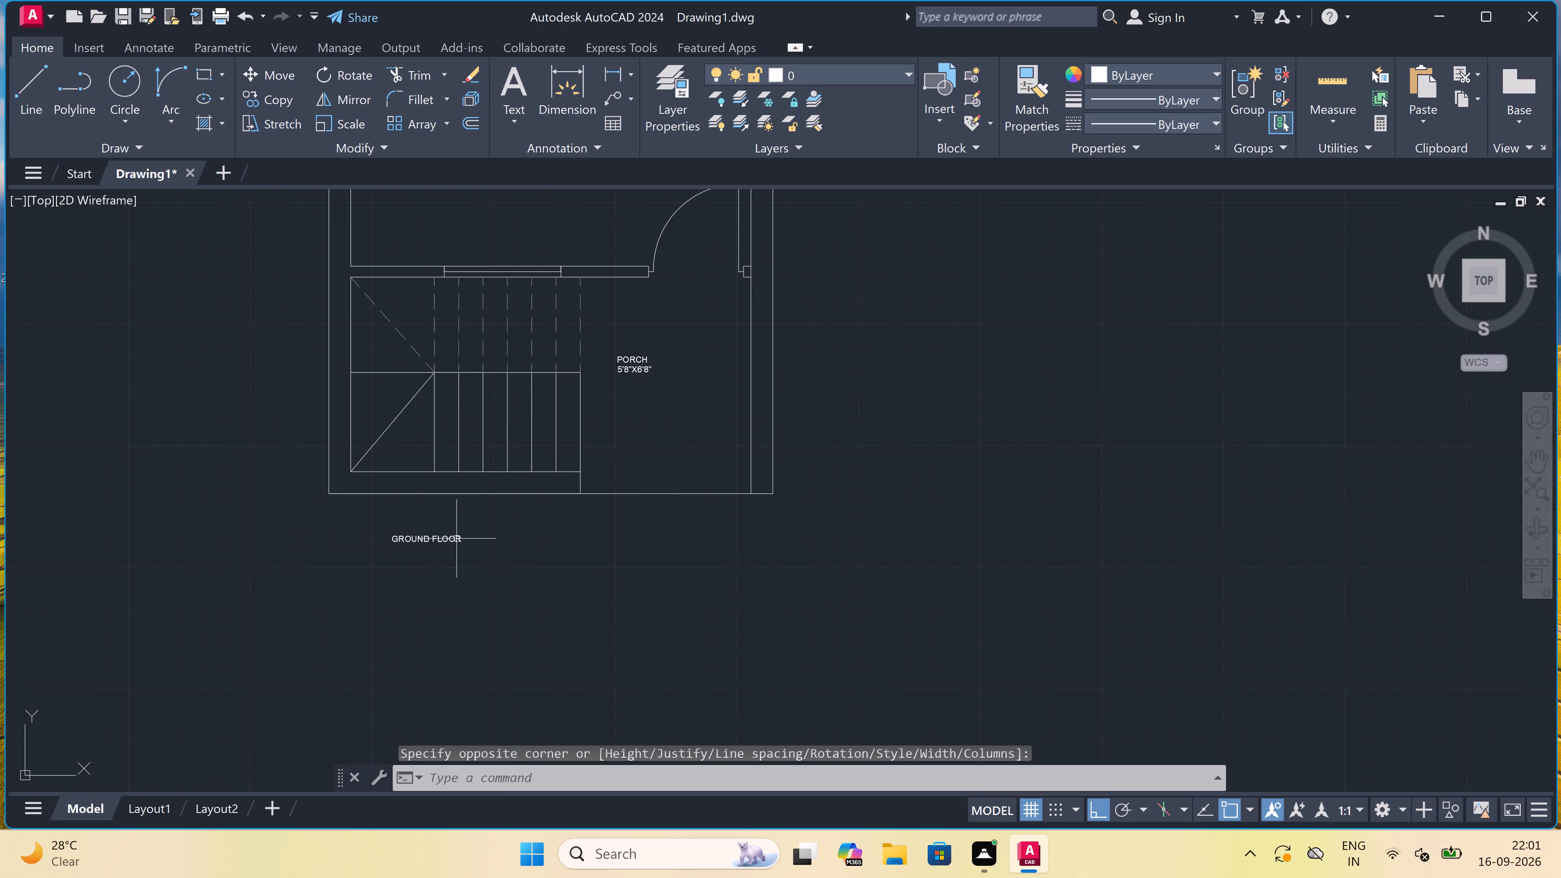
scroll(574, 414, down, 4)
scroll(563, 371, up, 3)
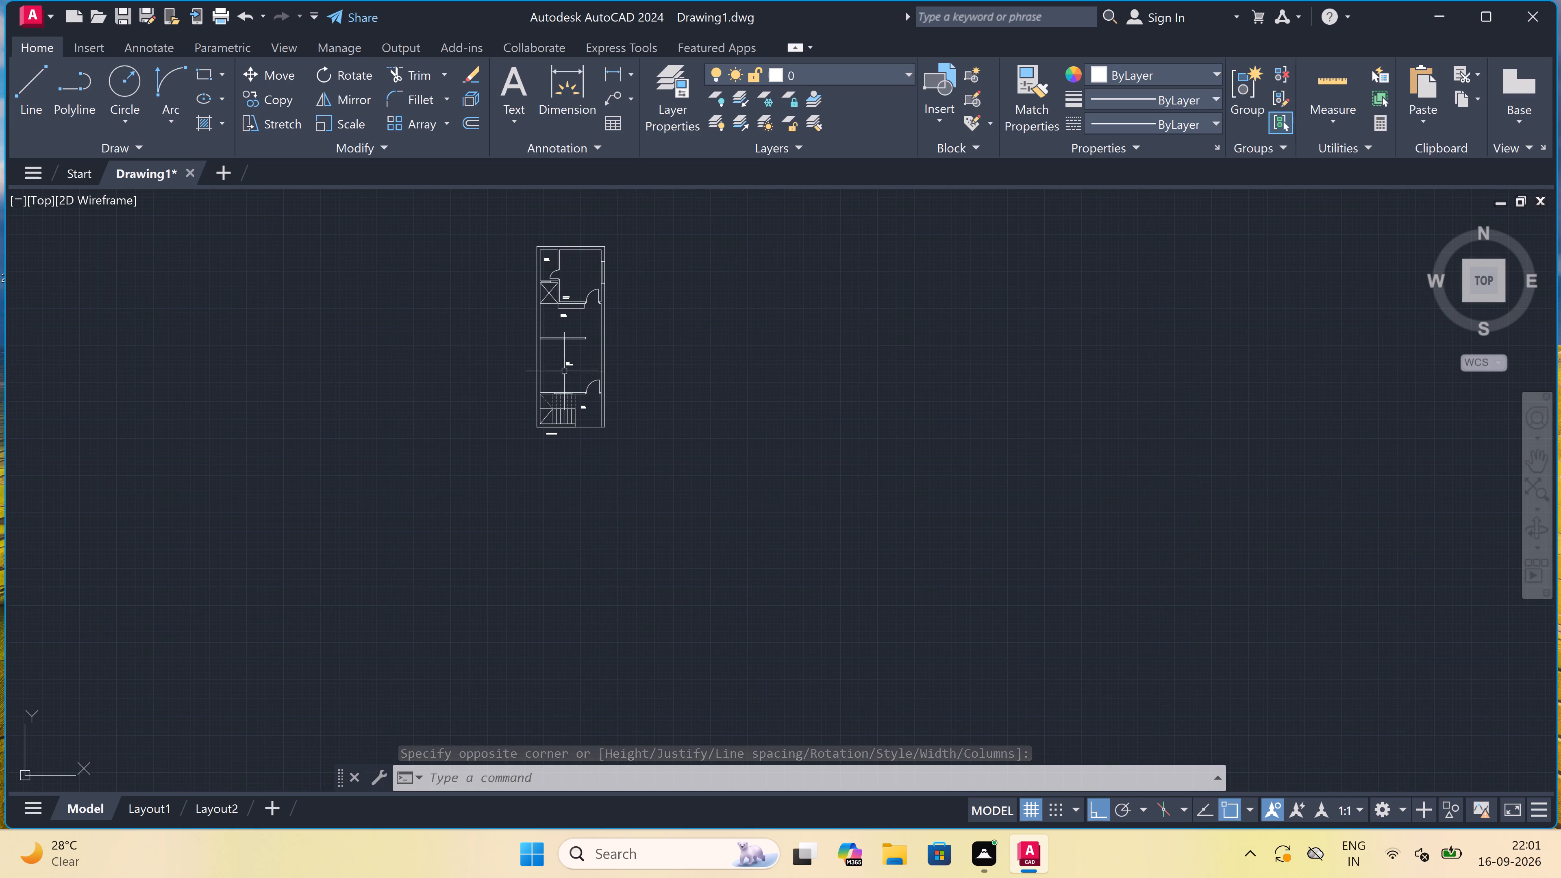
drag(593, 323, 578, 341)
click(516, 399)
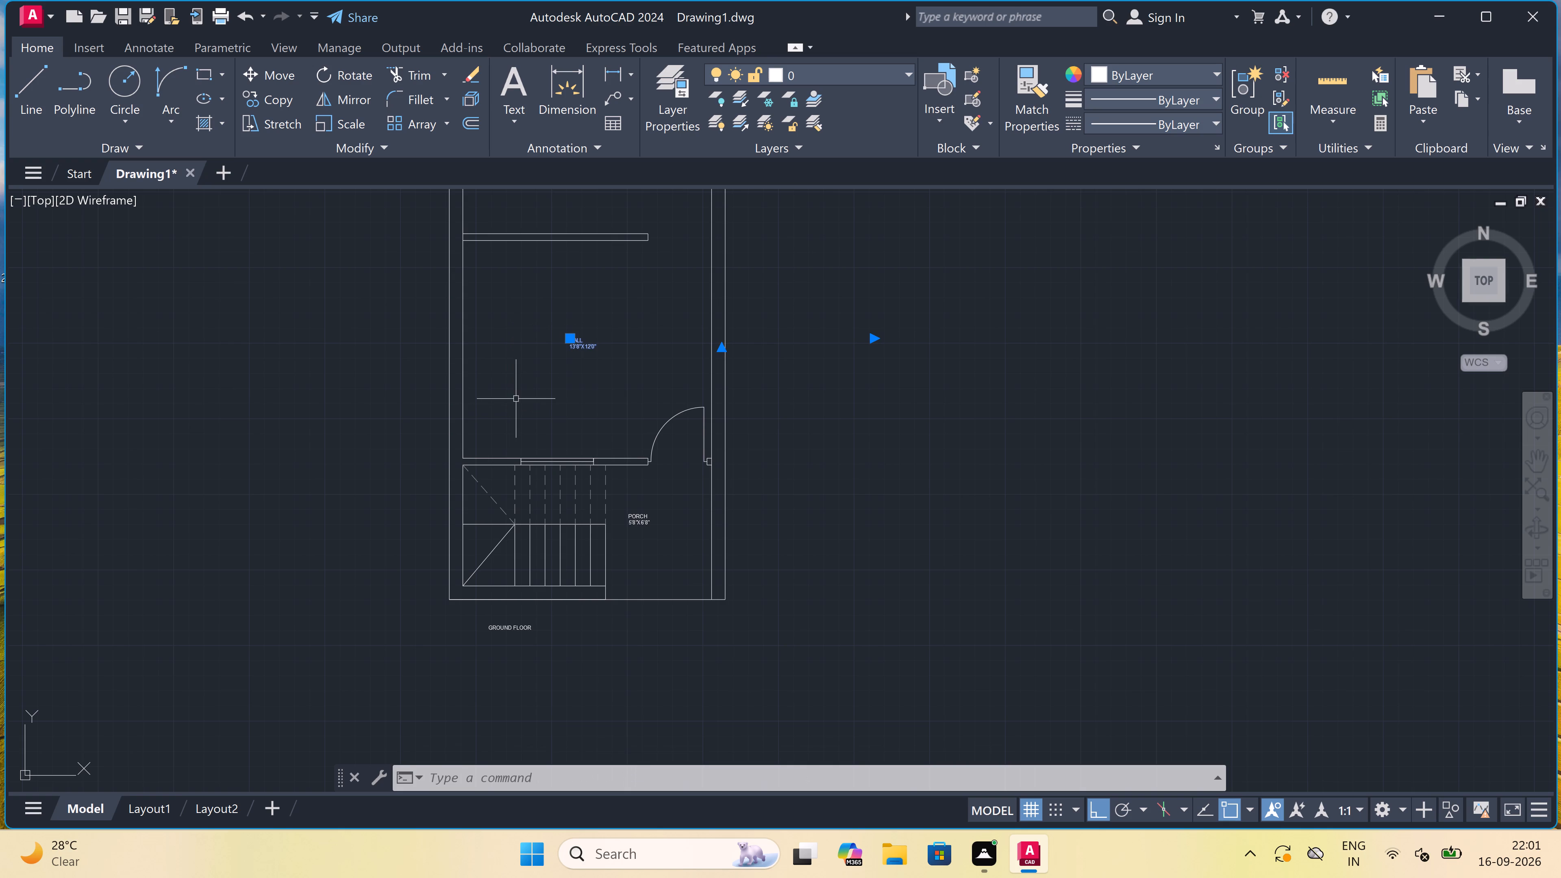
right_click(518, 329)
click(641, 795)
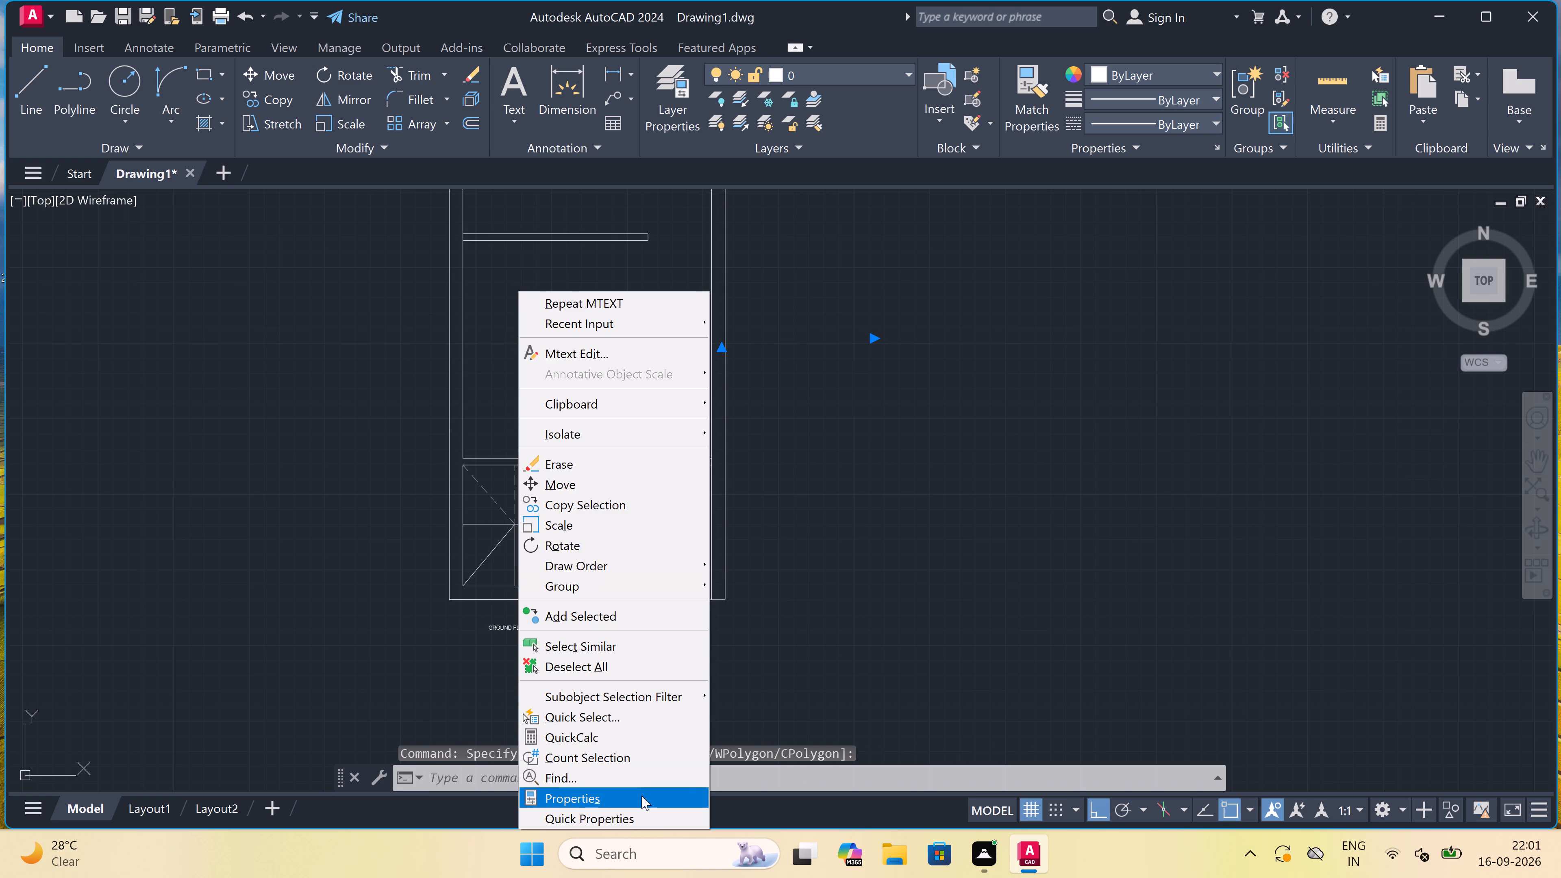
right_click(485, 304)
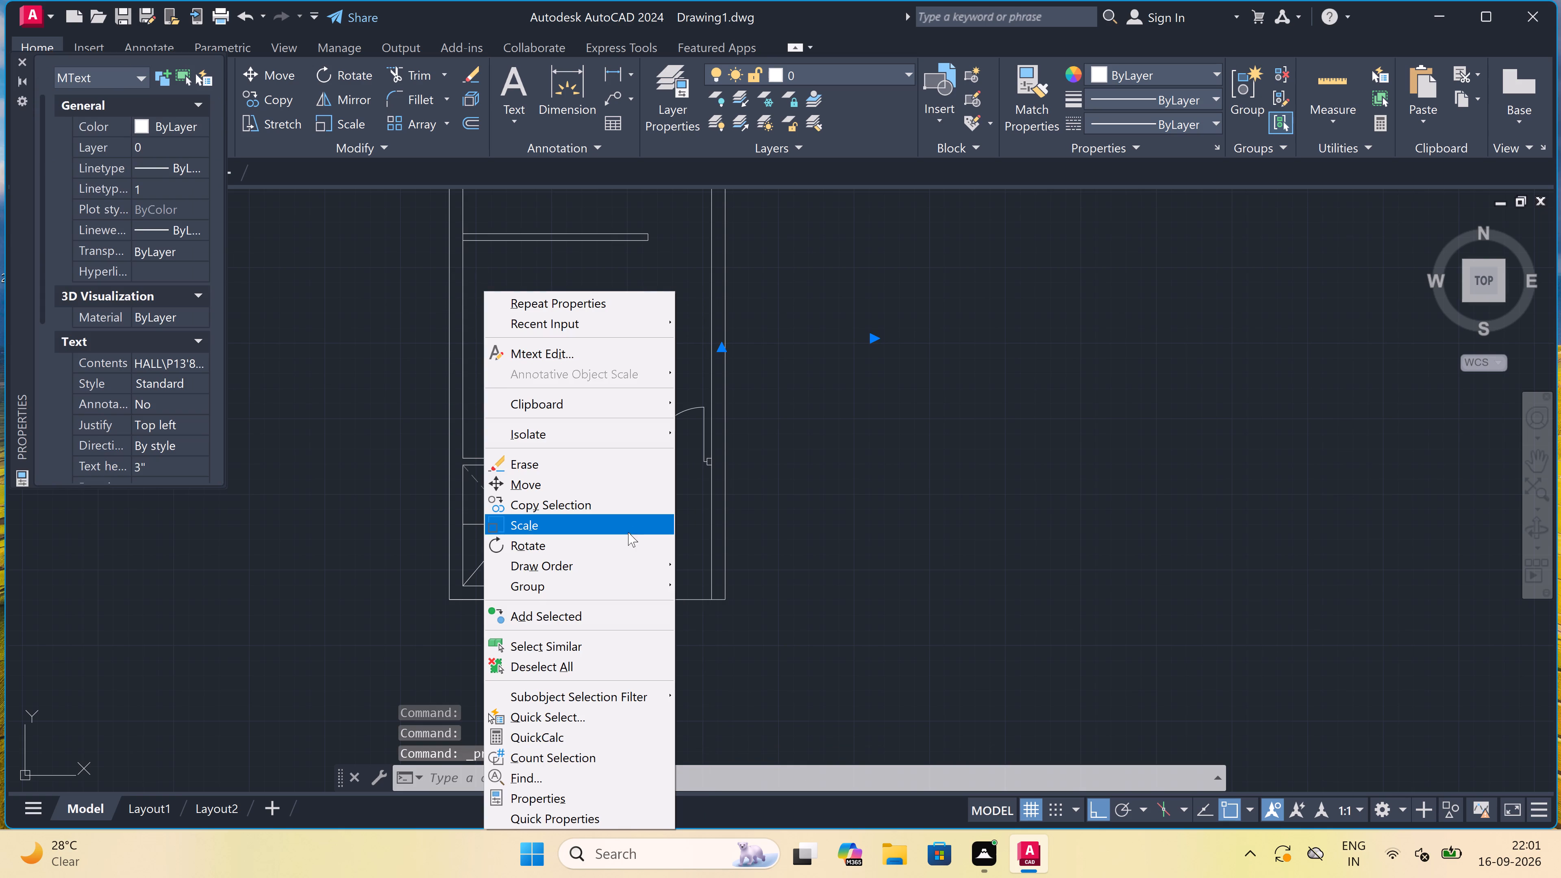
click(590, 642)
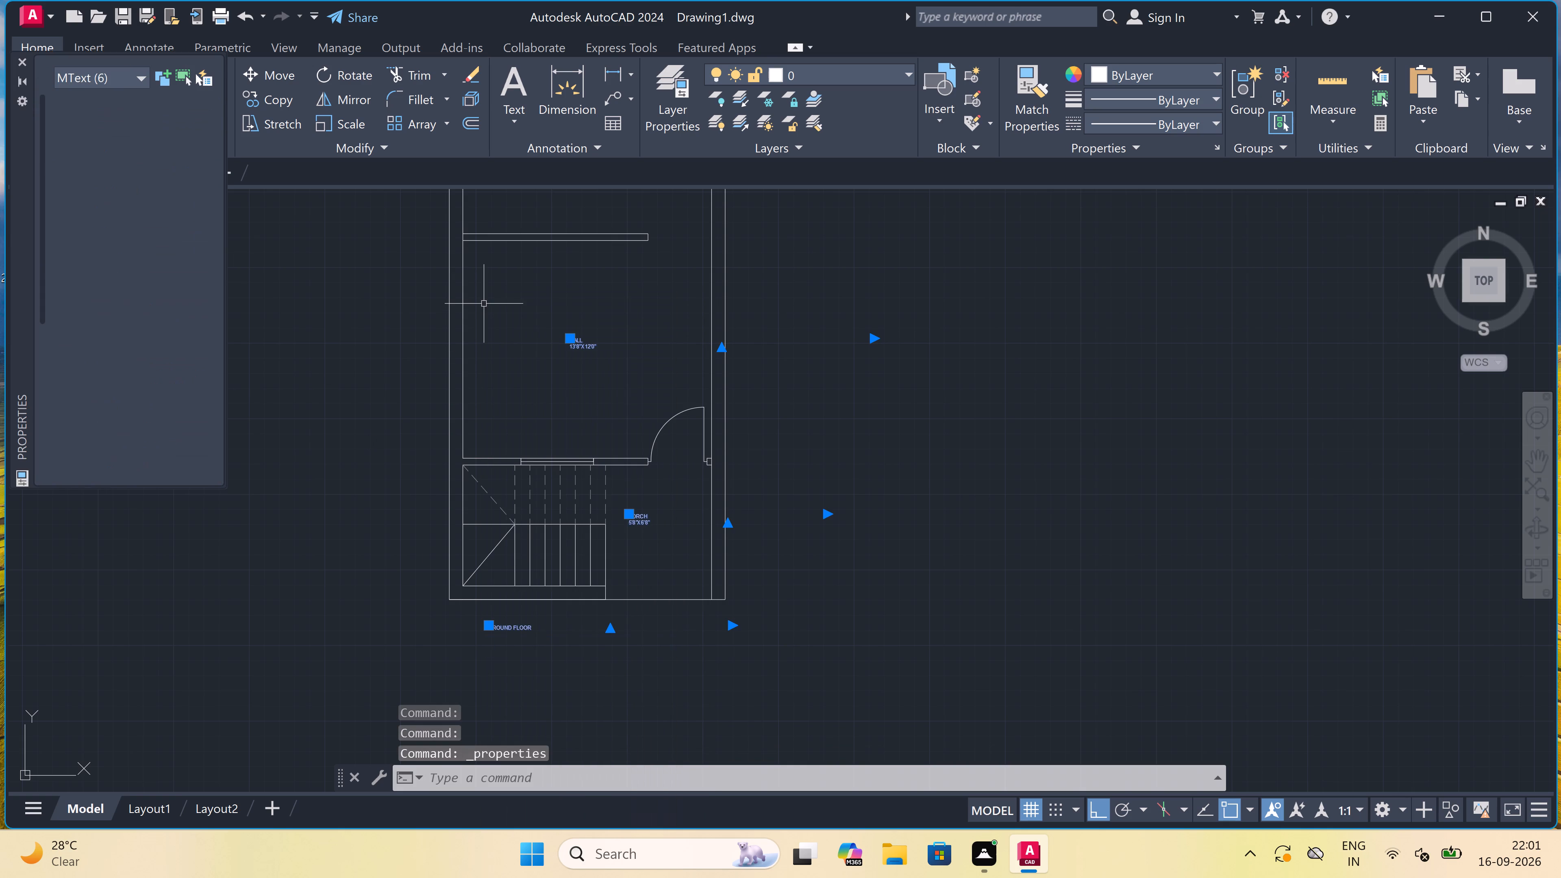
click(202, 462)
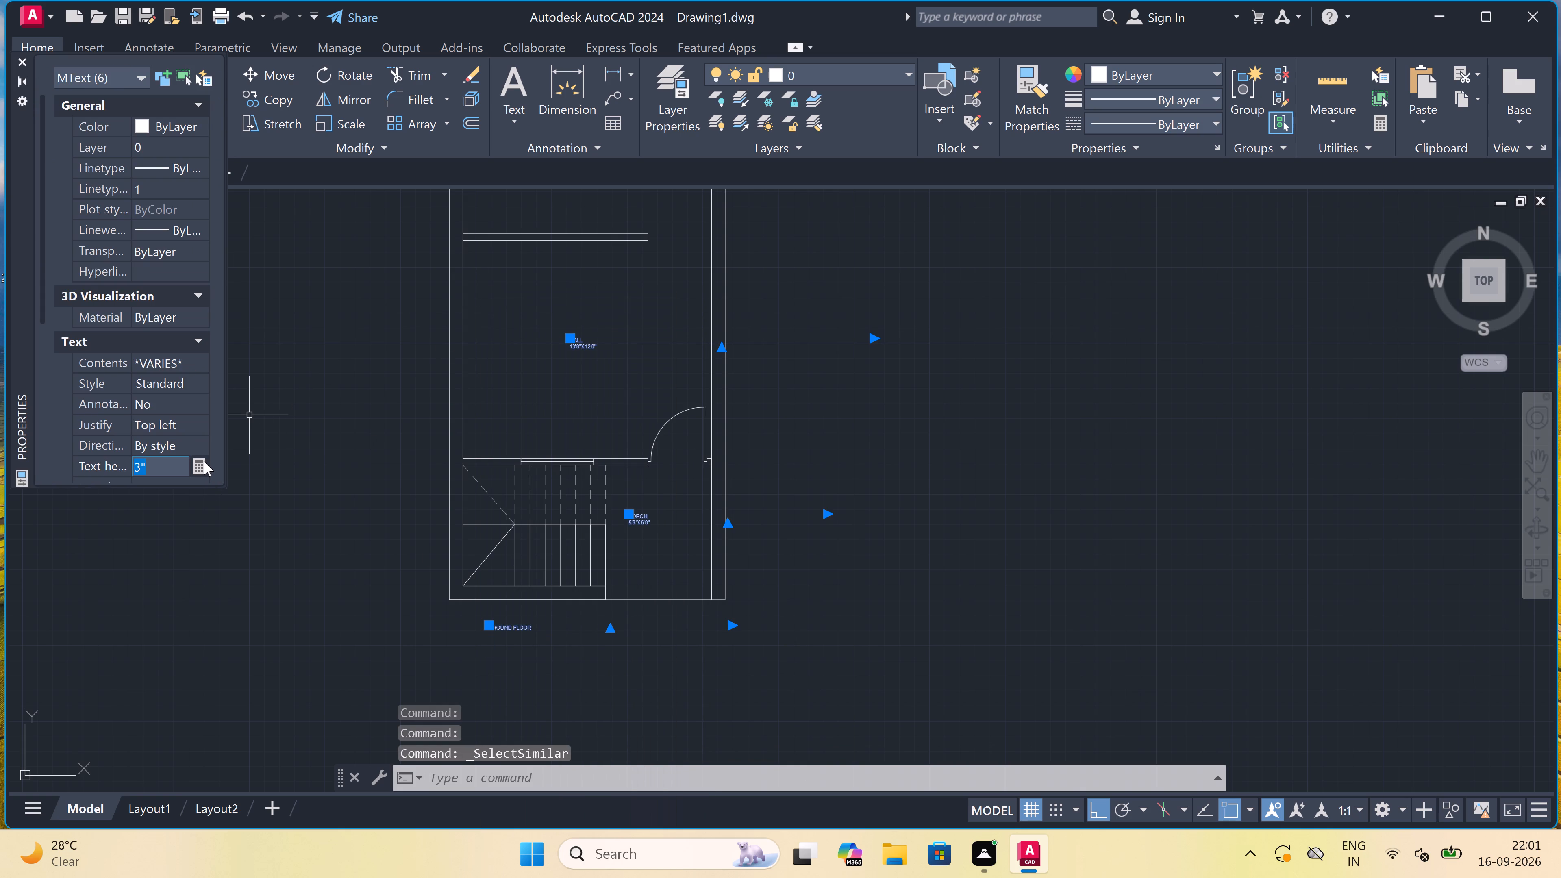
key(BackSpace)
key(6)
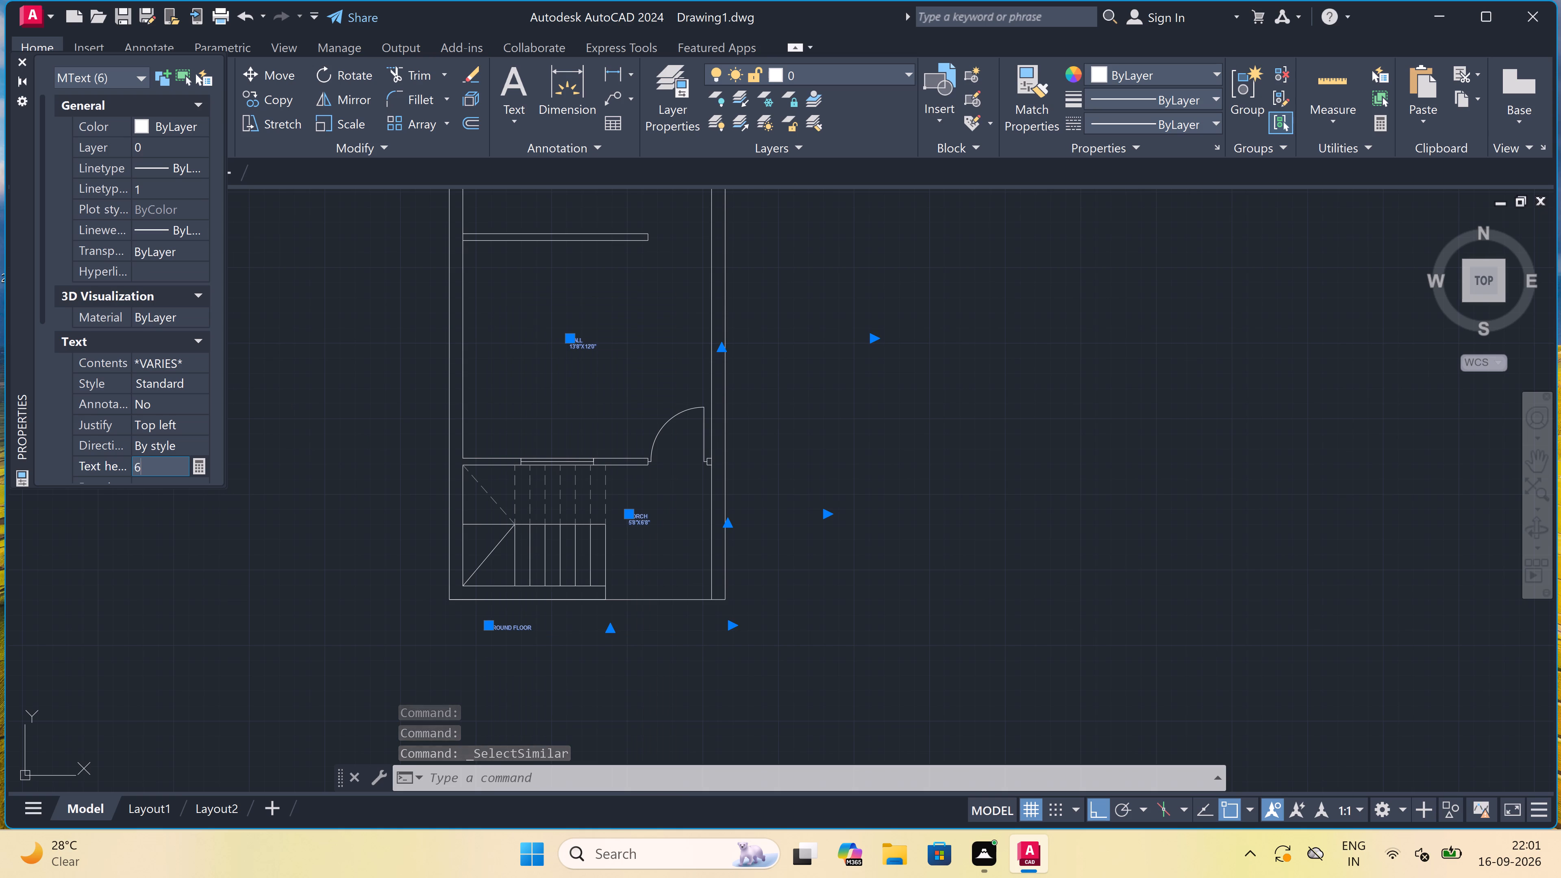
key(shift+quotedbl)
click(275, 456)
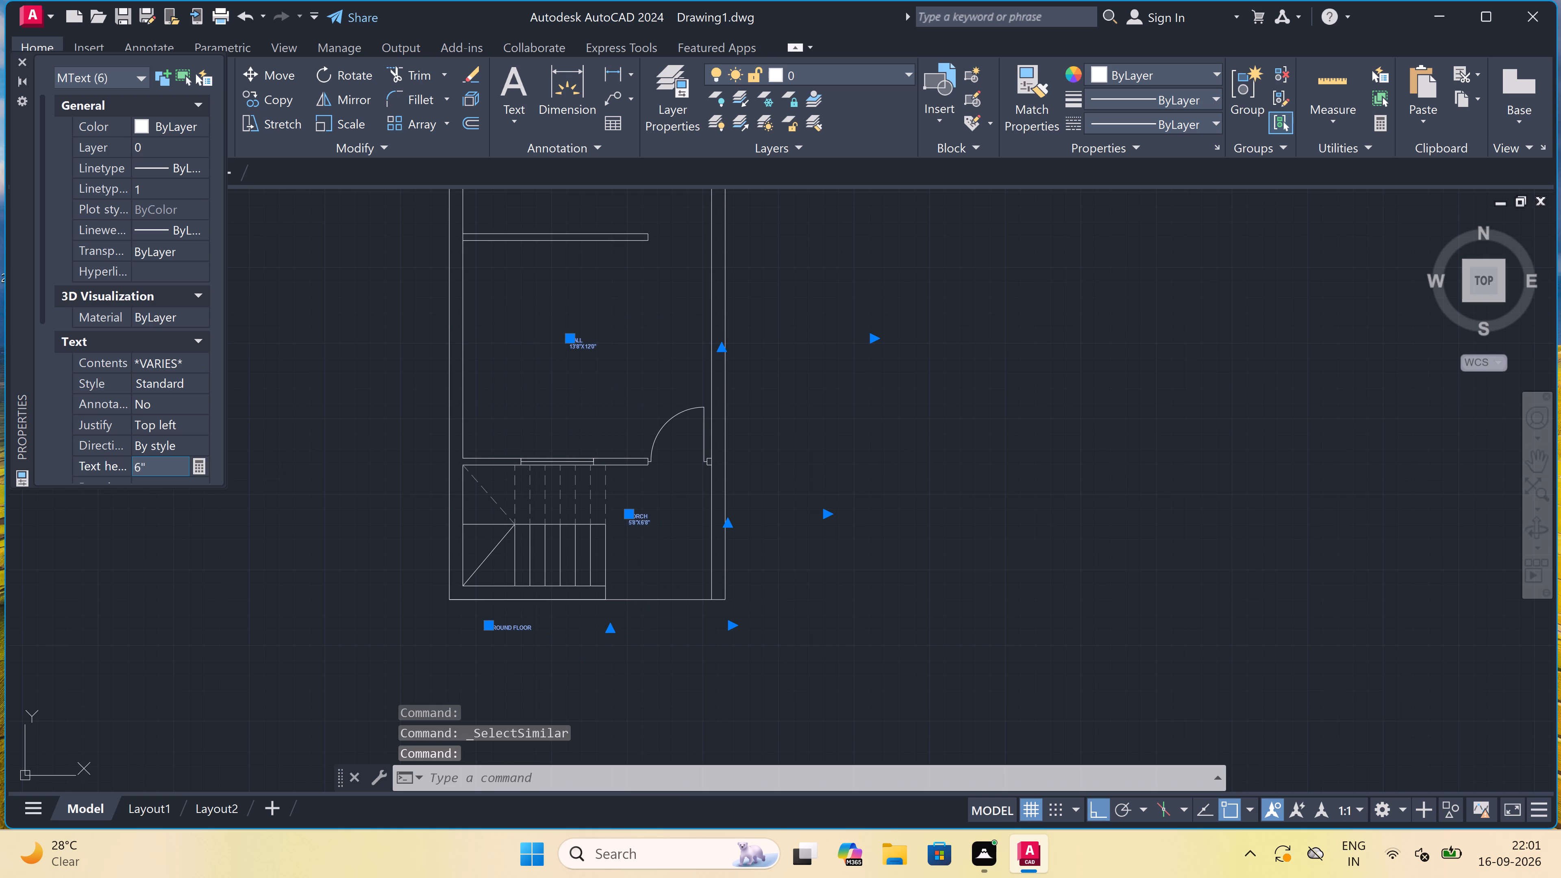
scroll(300, 473, down, 4)
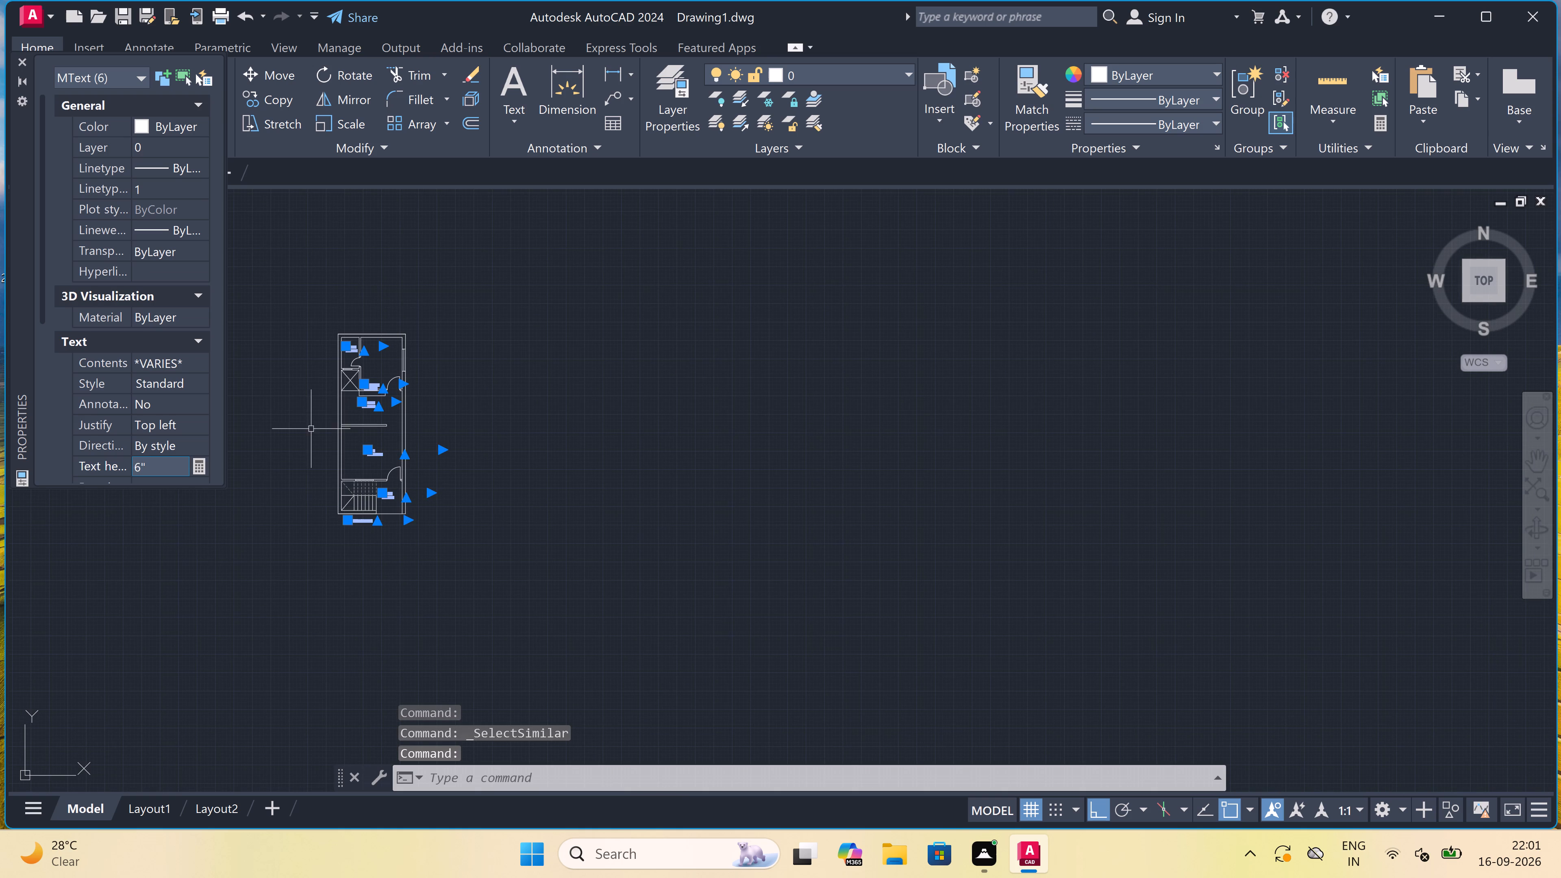
scroll(322, 322, up, 4)
scroll(346, 345, down, 3)
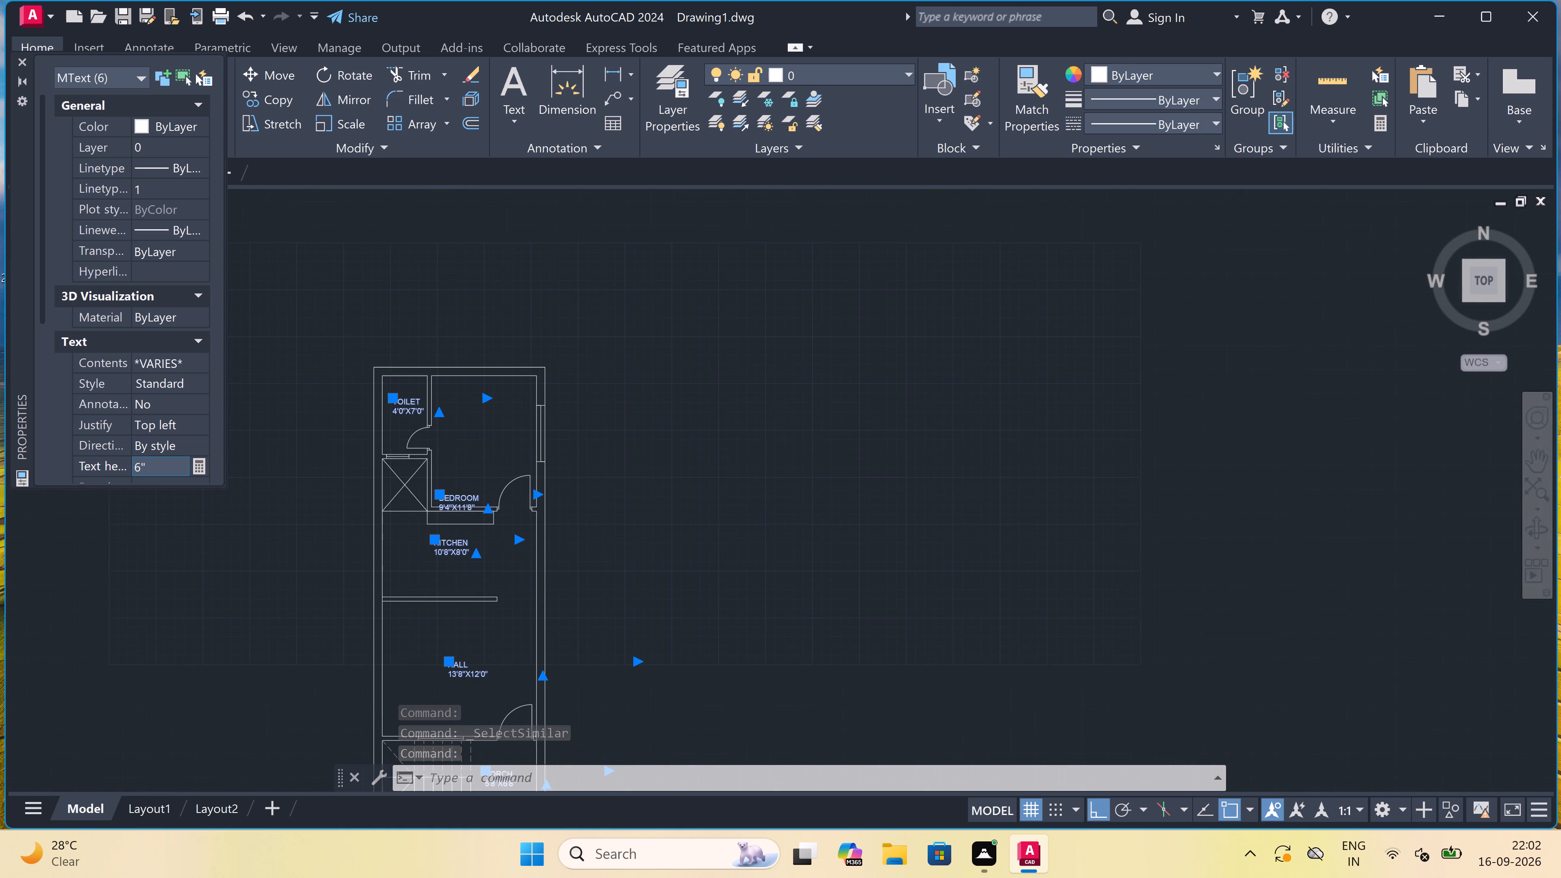
scroll(354, 468, down, 3)
scroll(372, 467, up, 4)
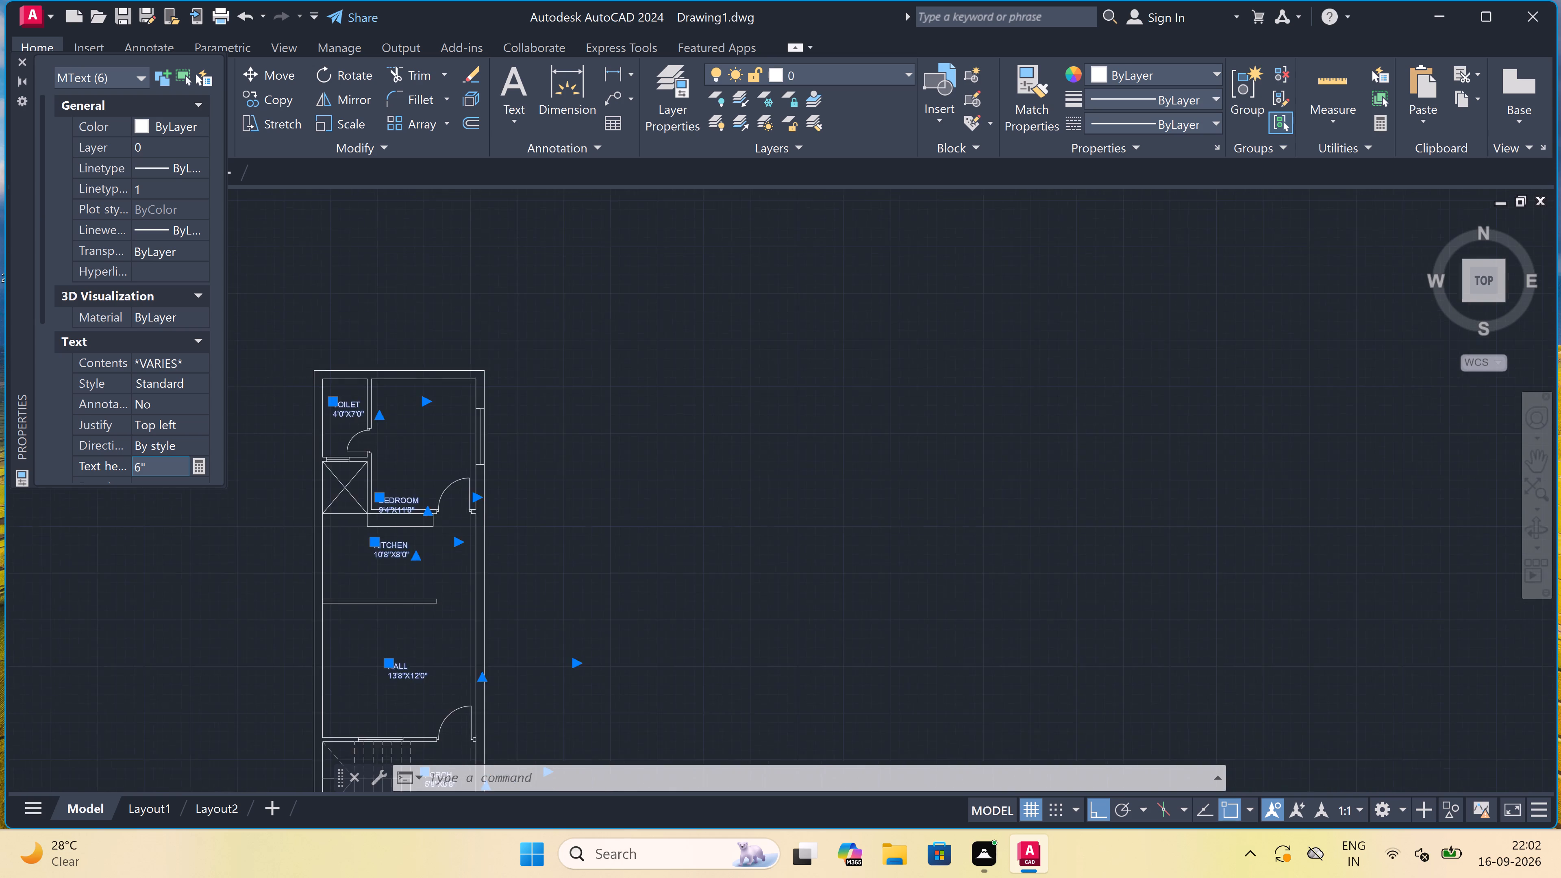
key(Escape)
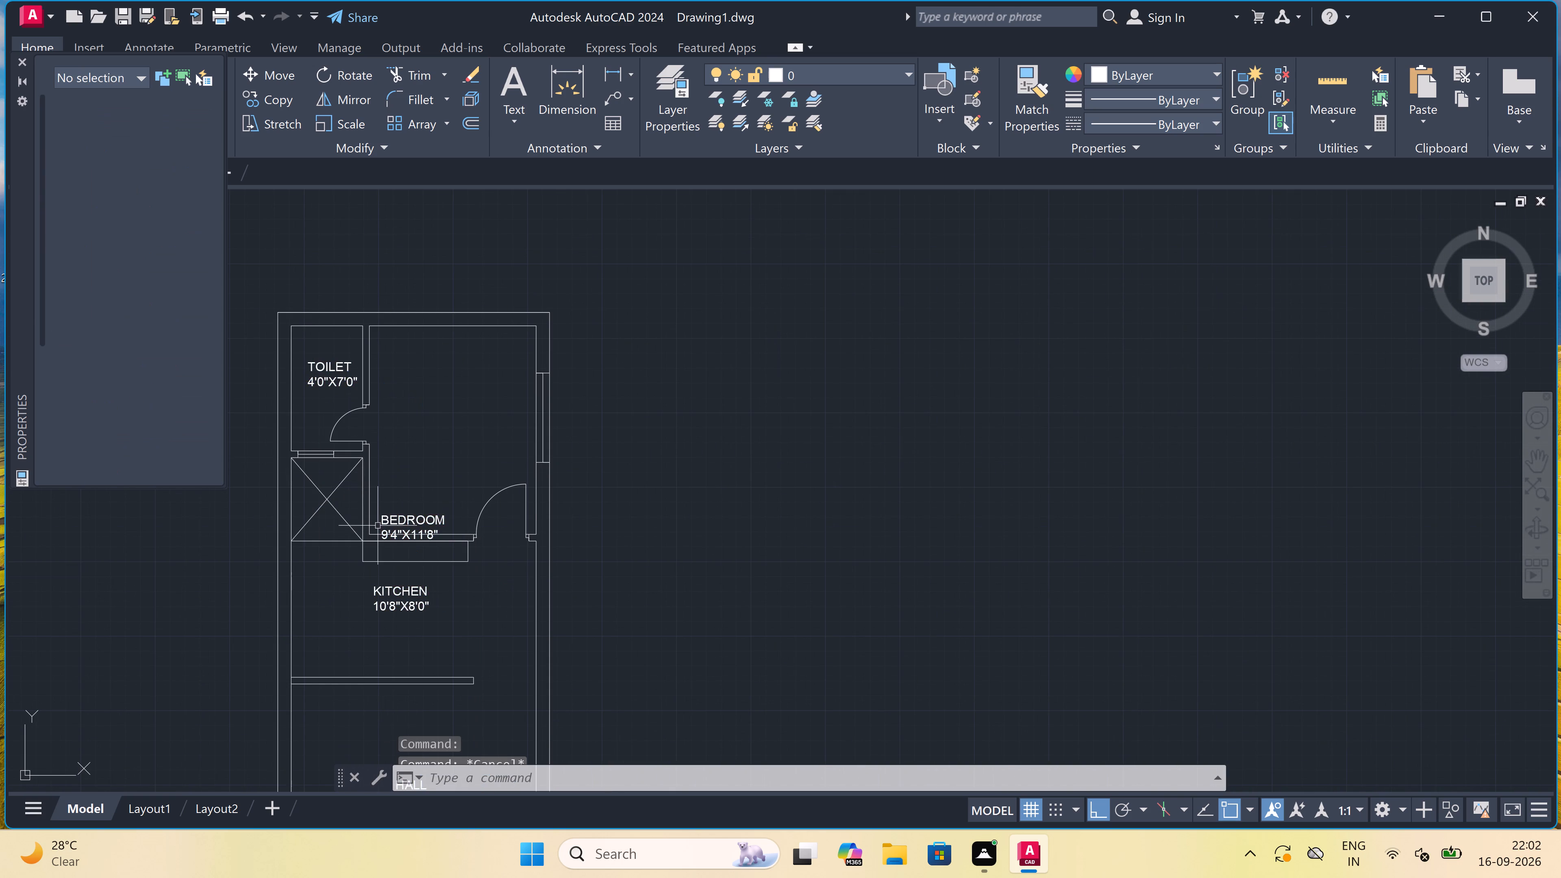
Turn Ortho off and move the BEDROOM label up into the room, clear of the wall above the kitchen.
scroll(381, 526, up, 3)
click(398, 504)
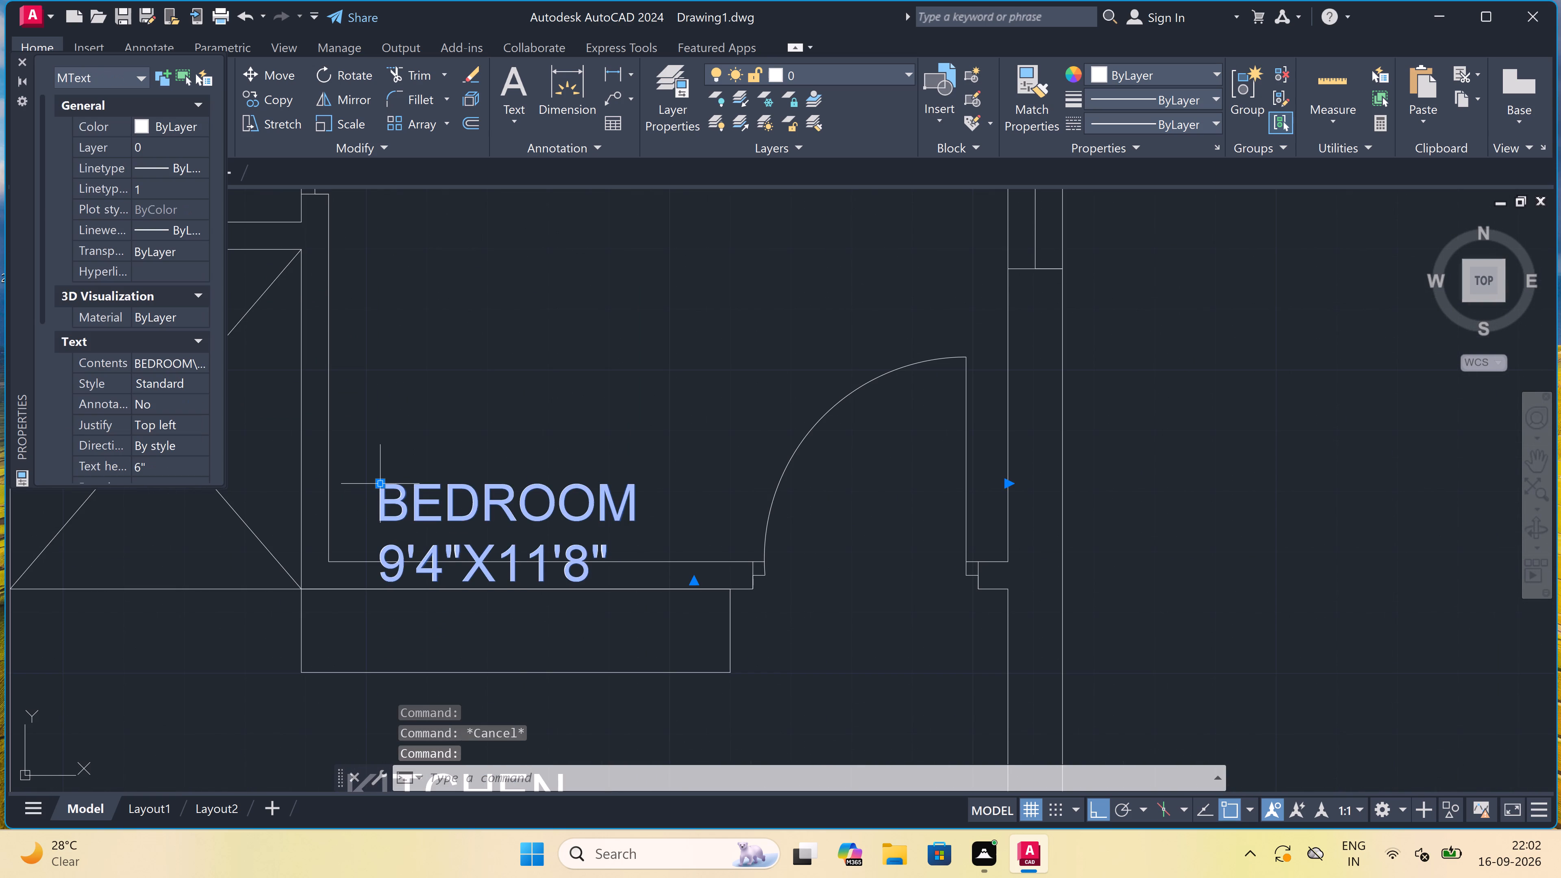
click(383, 485)
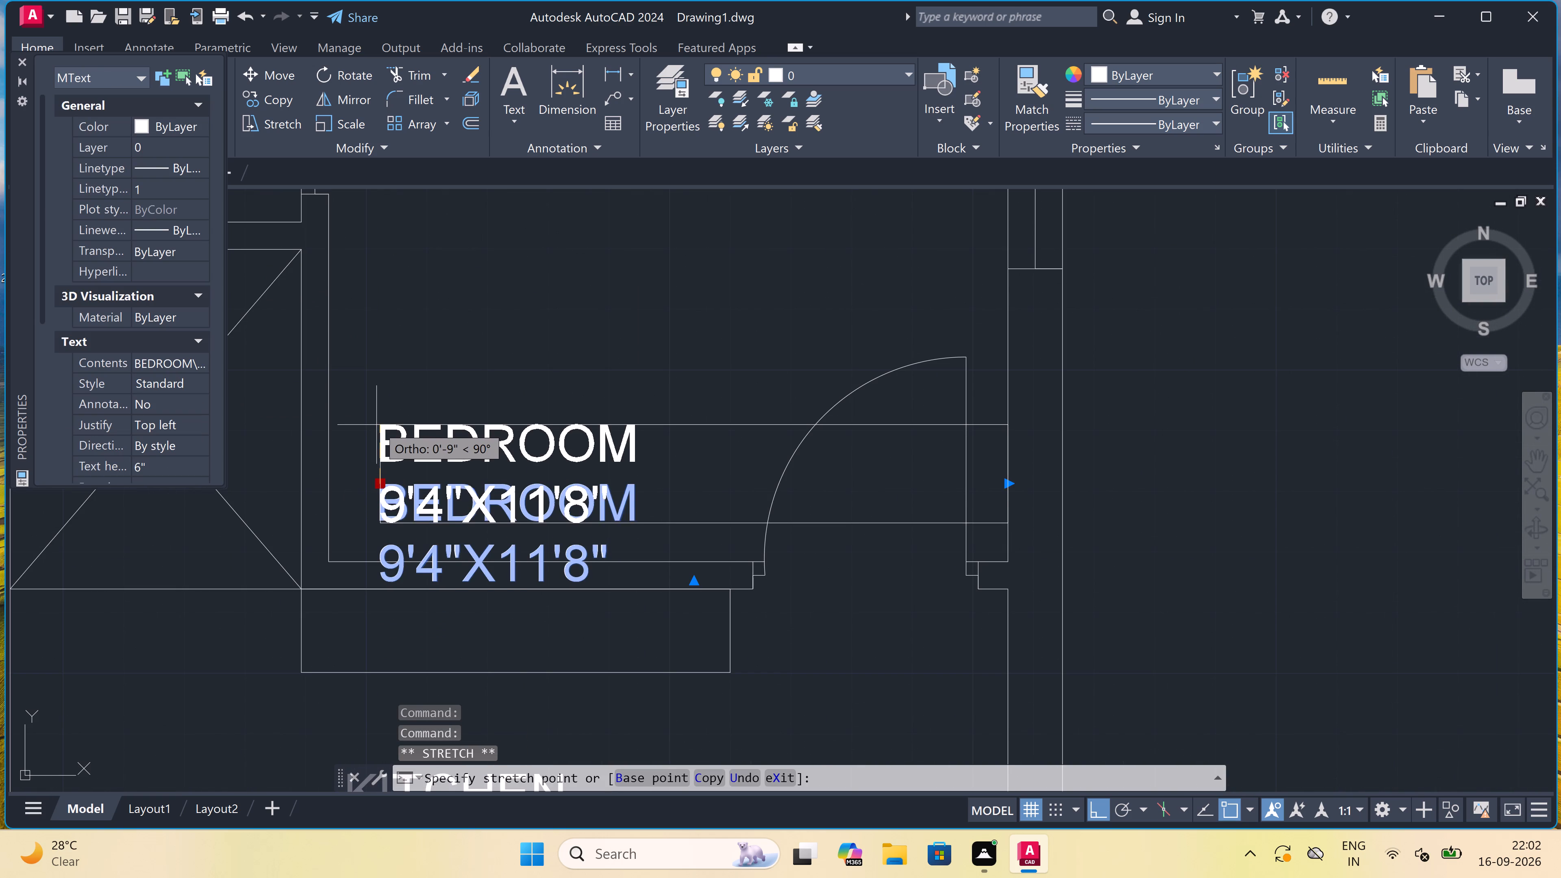
key(F8)
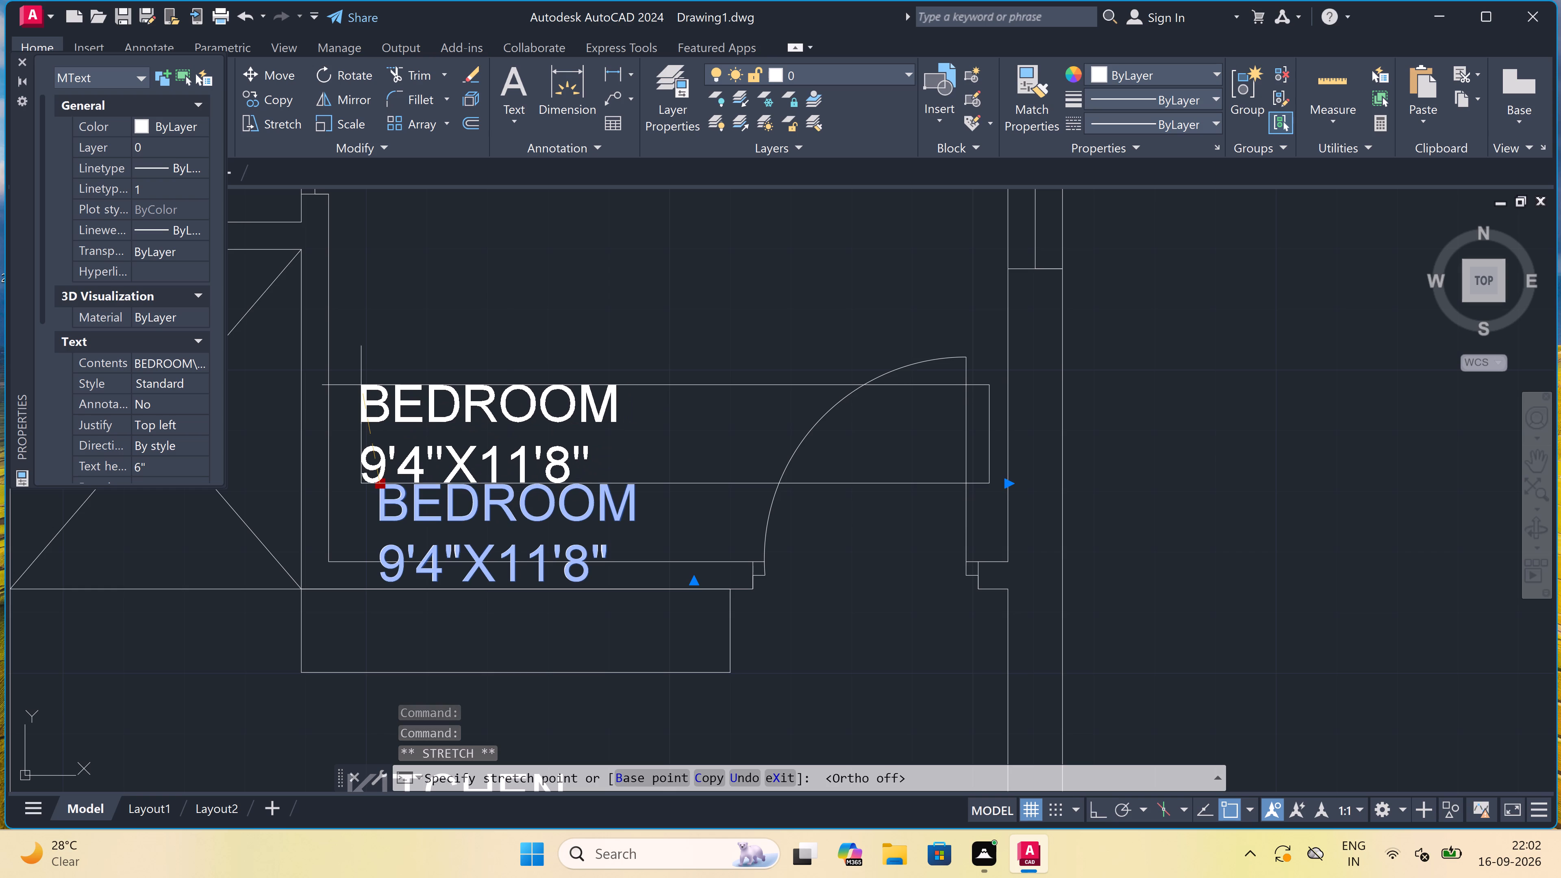
click(360, 390)
key(Escape)
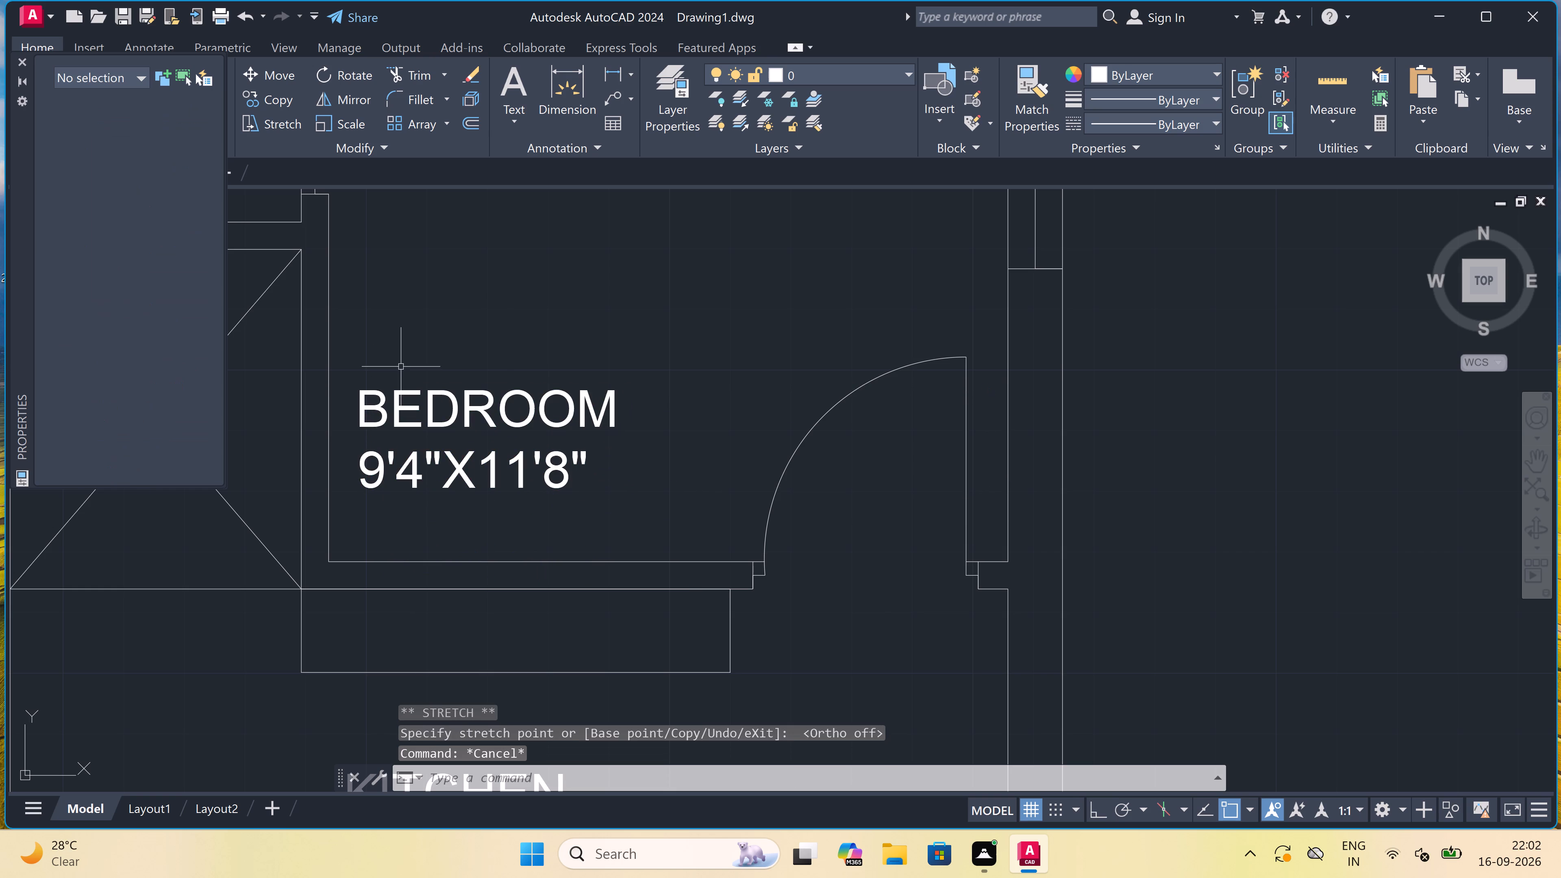
Set the text height of the GROUND FLOOR title below the plan to 11".
scroll(456, 357, down, 7)
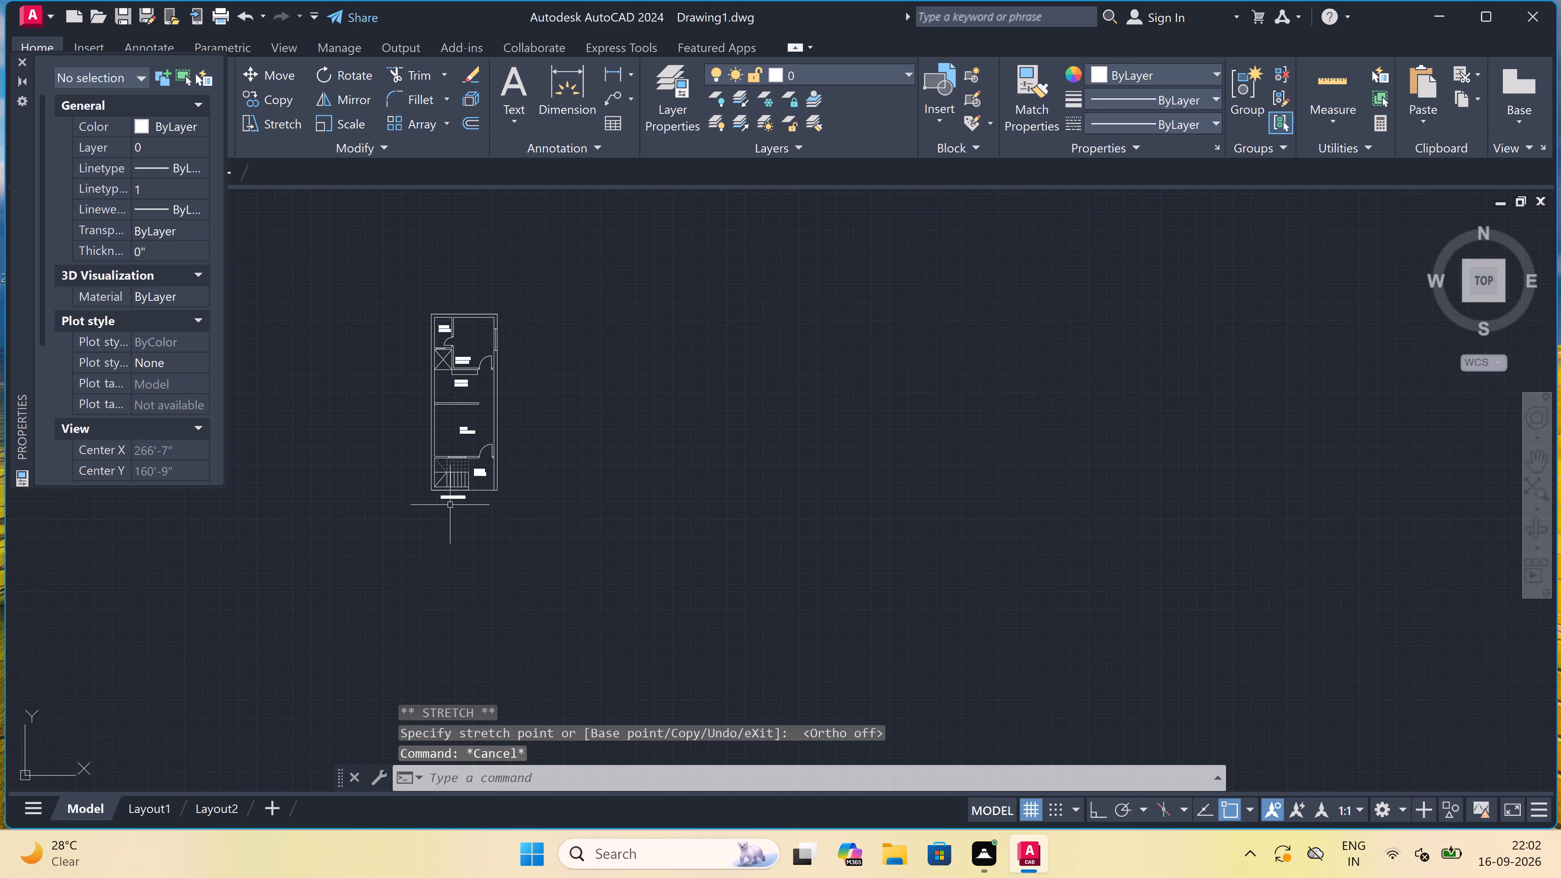
scroll(454, 485, up, 4)
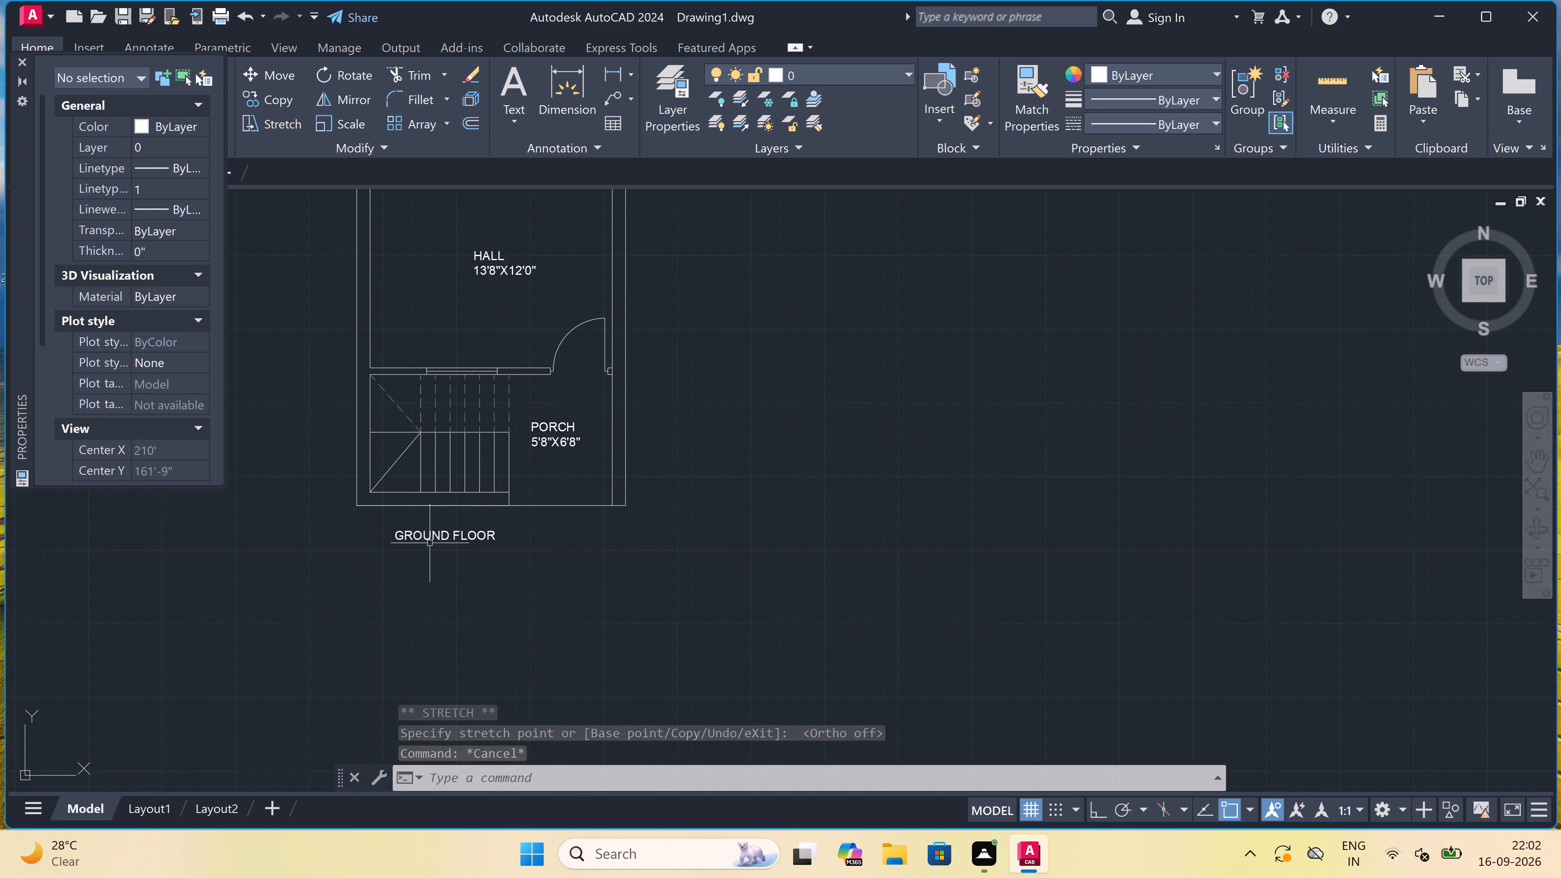
scroll(429, 532, up, 2)
double_click(428, 535)
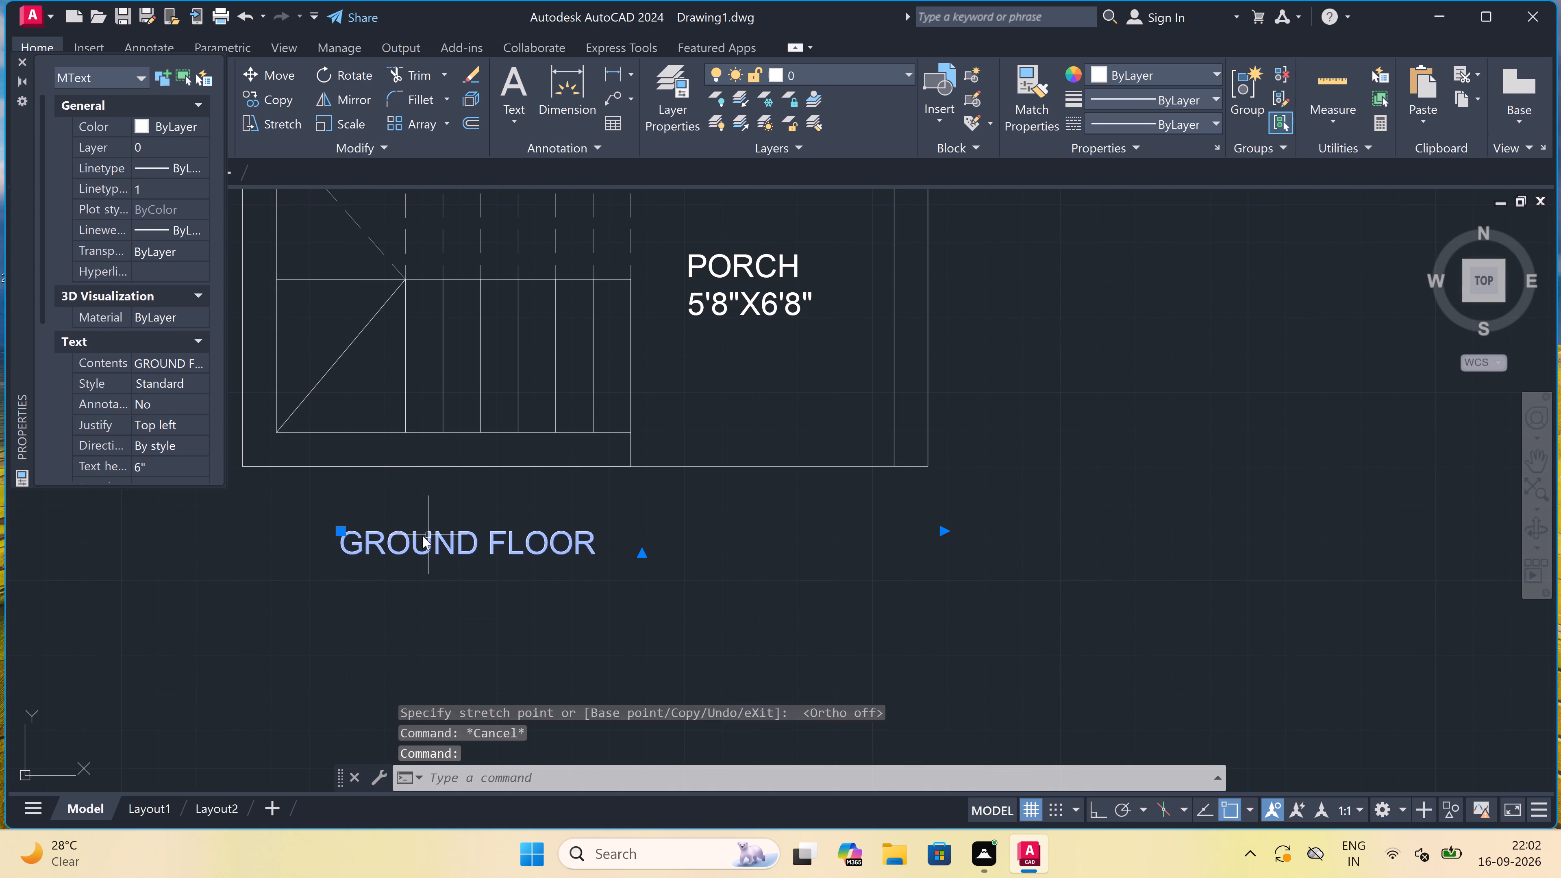
drag(172, 462, 176, 463)
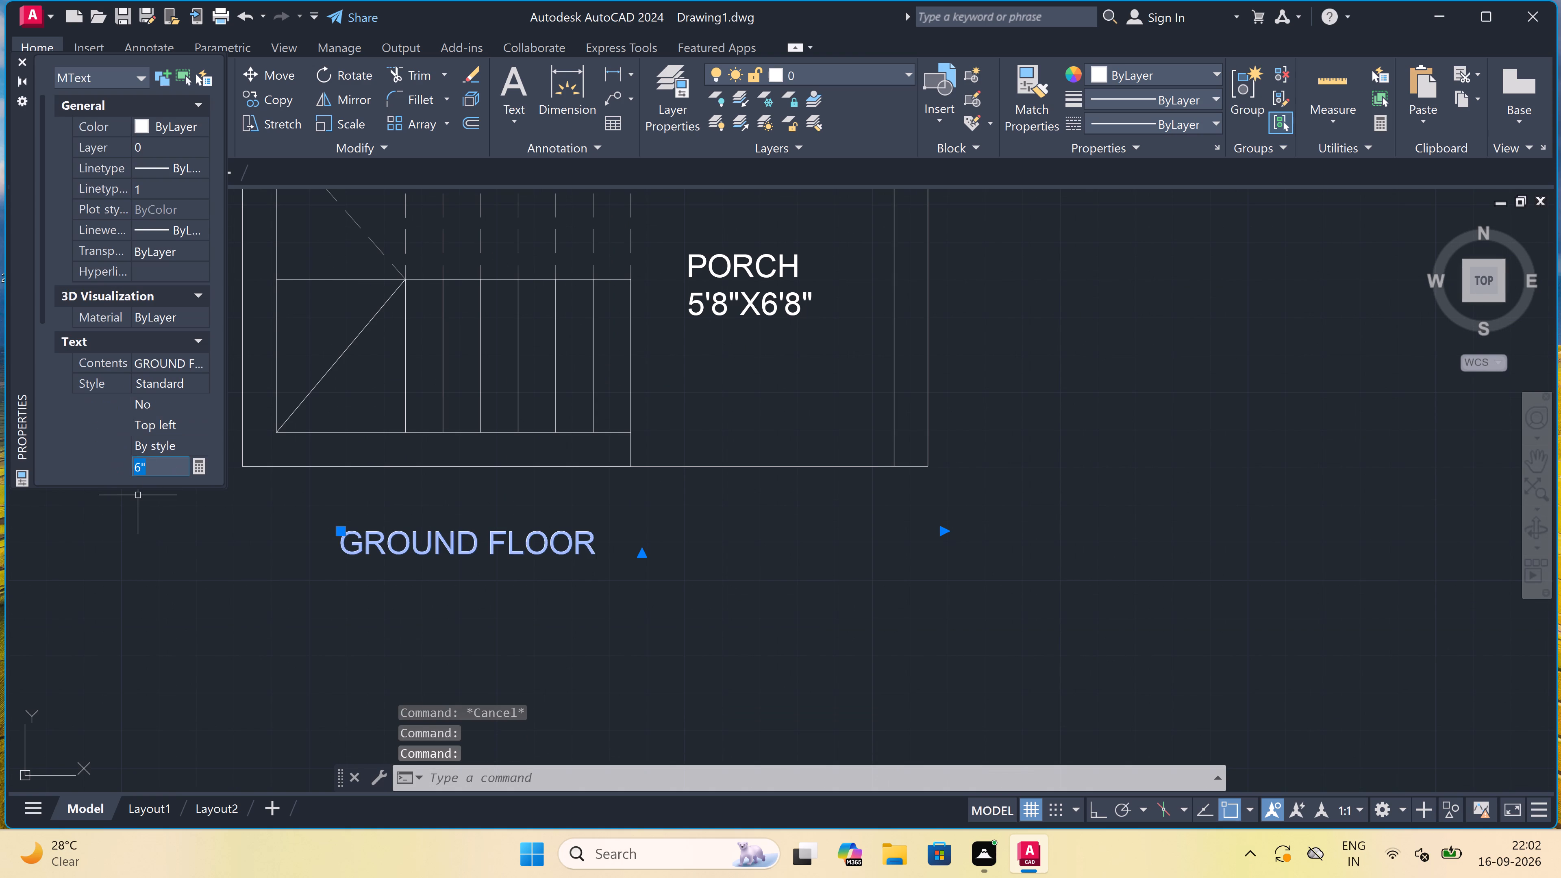
key(BackSpace)
text(11")
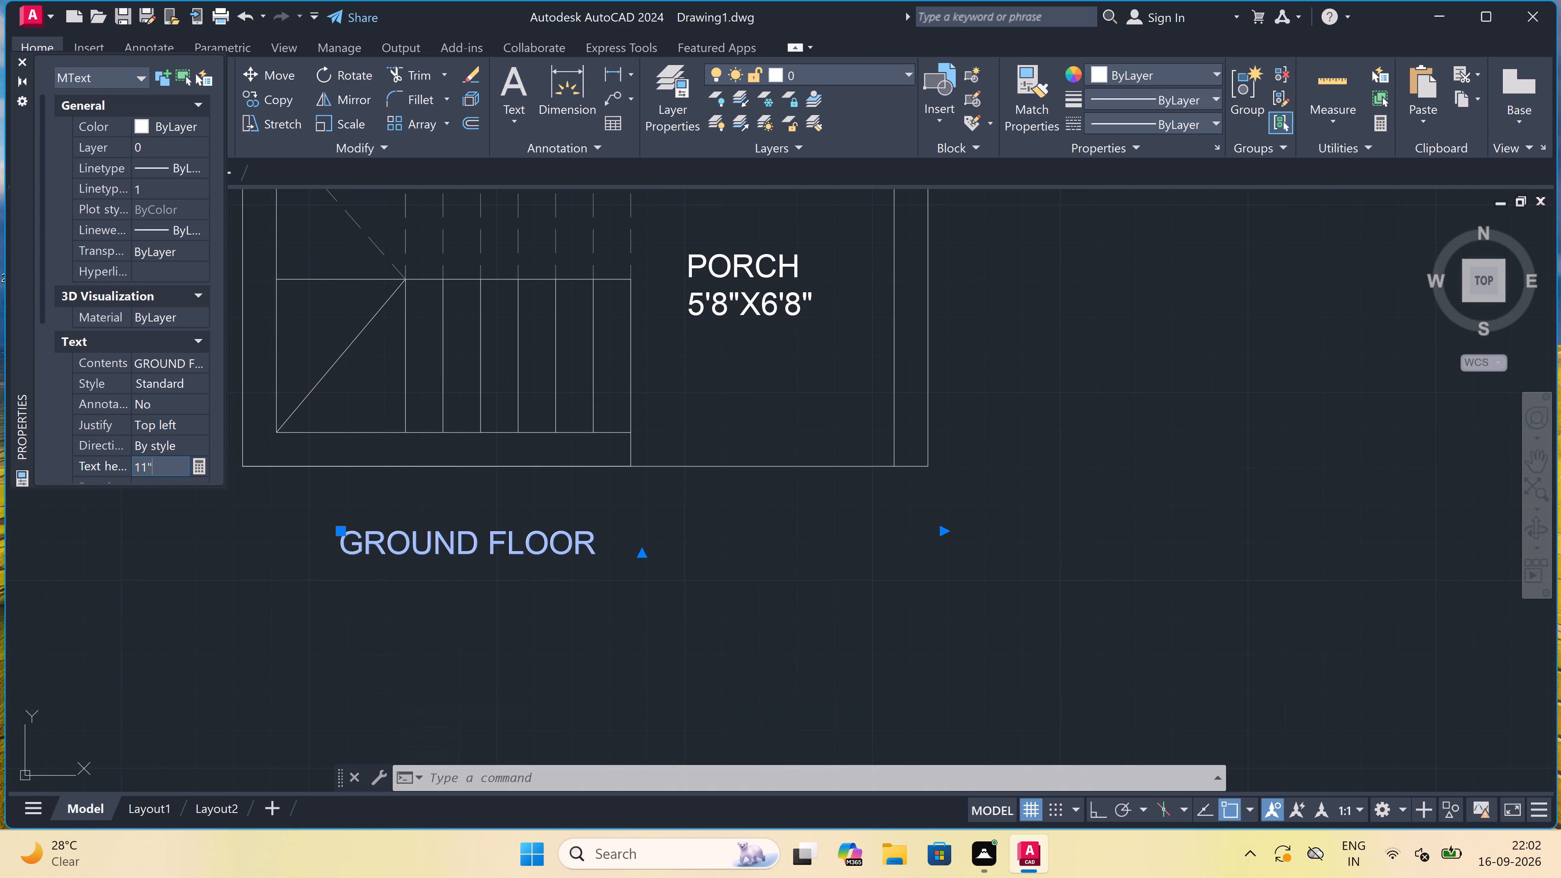
double_click(216, 539)
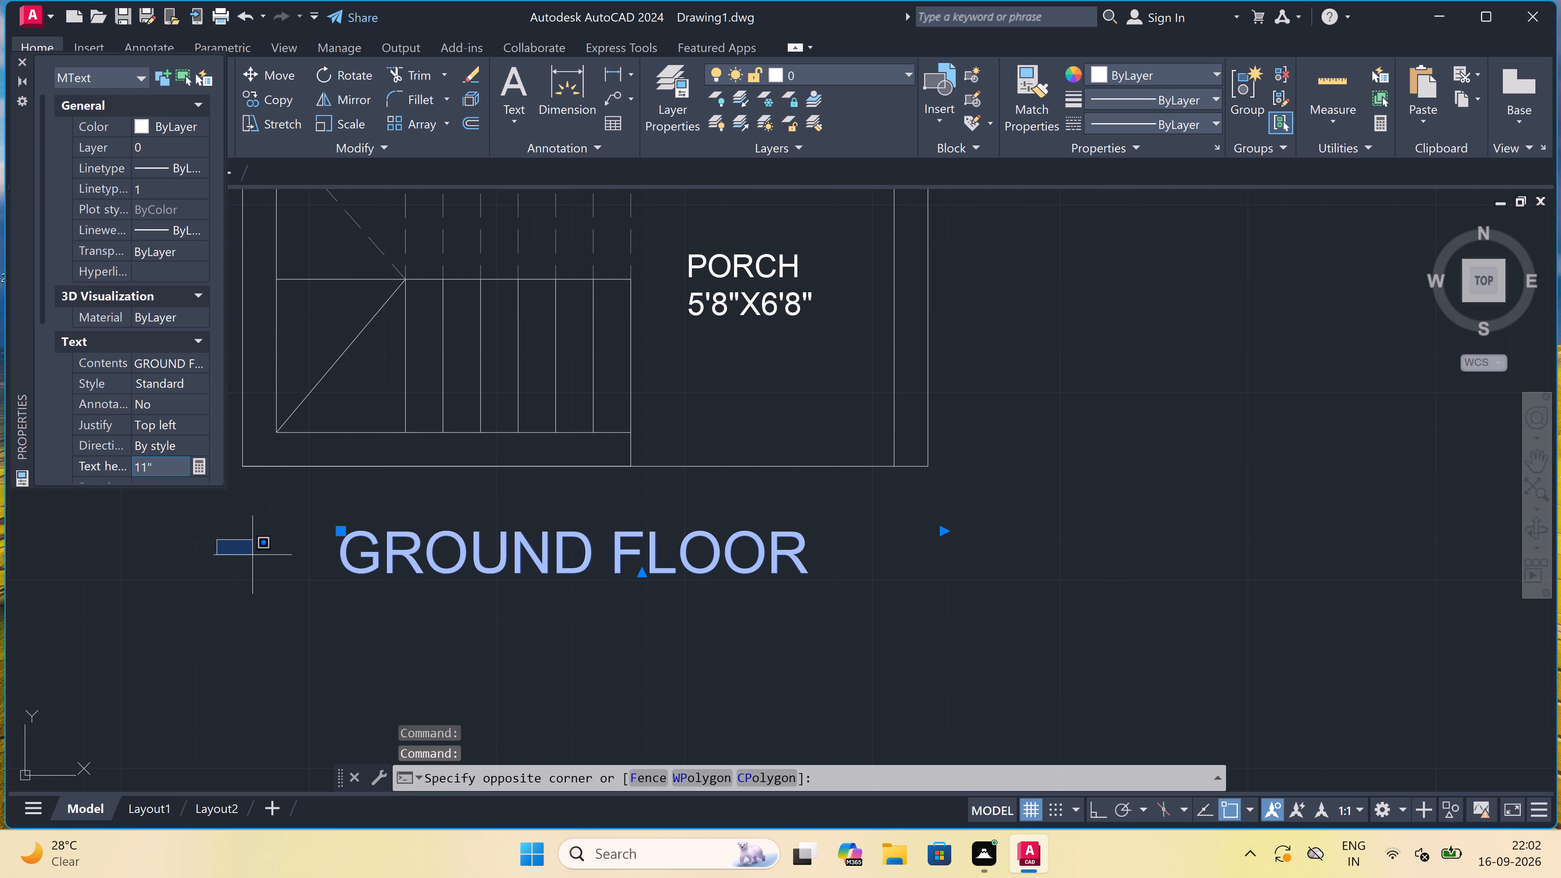
key(Escape)
key(Escape)
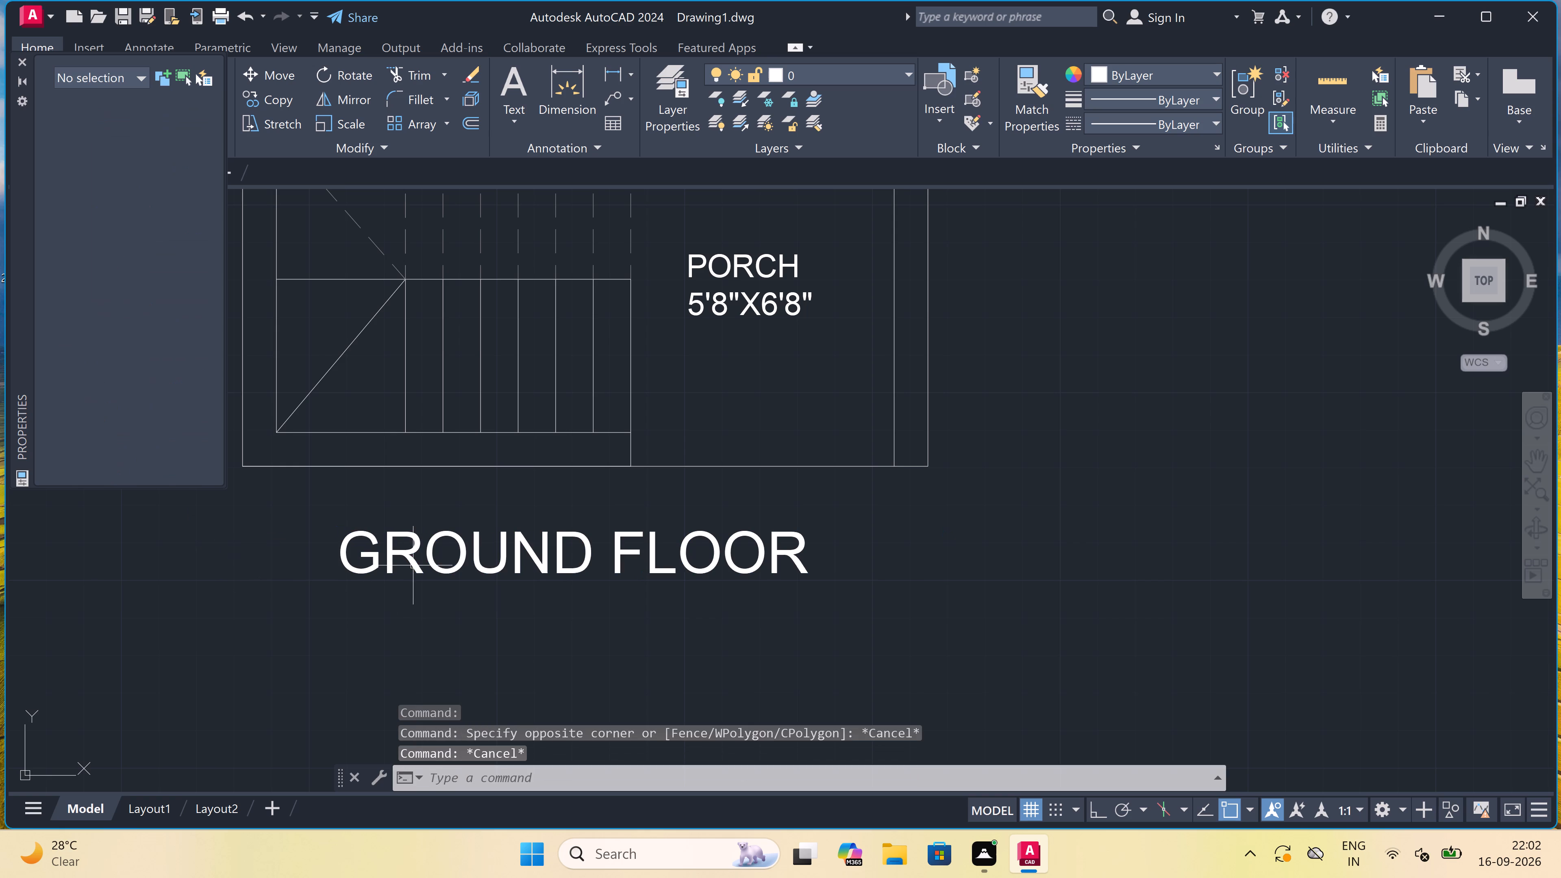
Turn Ortho on and draw a short line across the hall's left outer wall, just below the kitchen partition, as the window's upper end.
scroll(507, 548, down, 4)
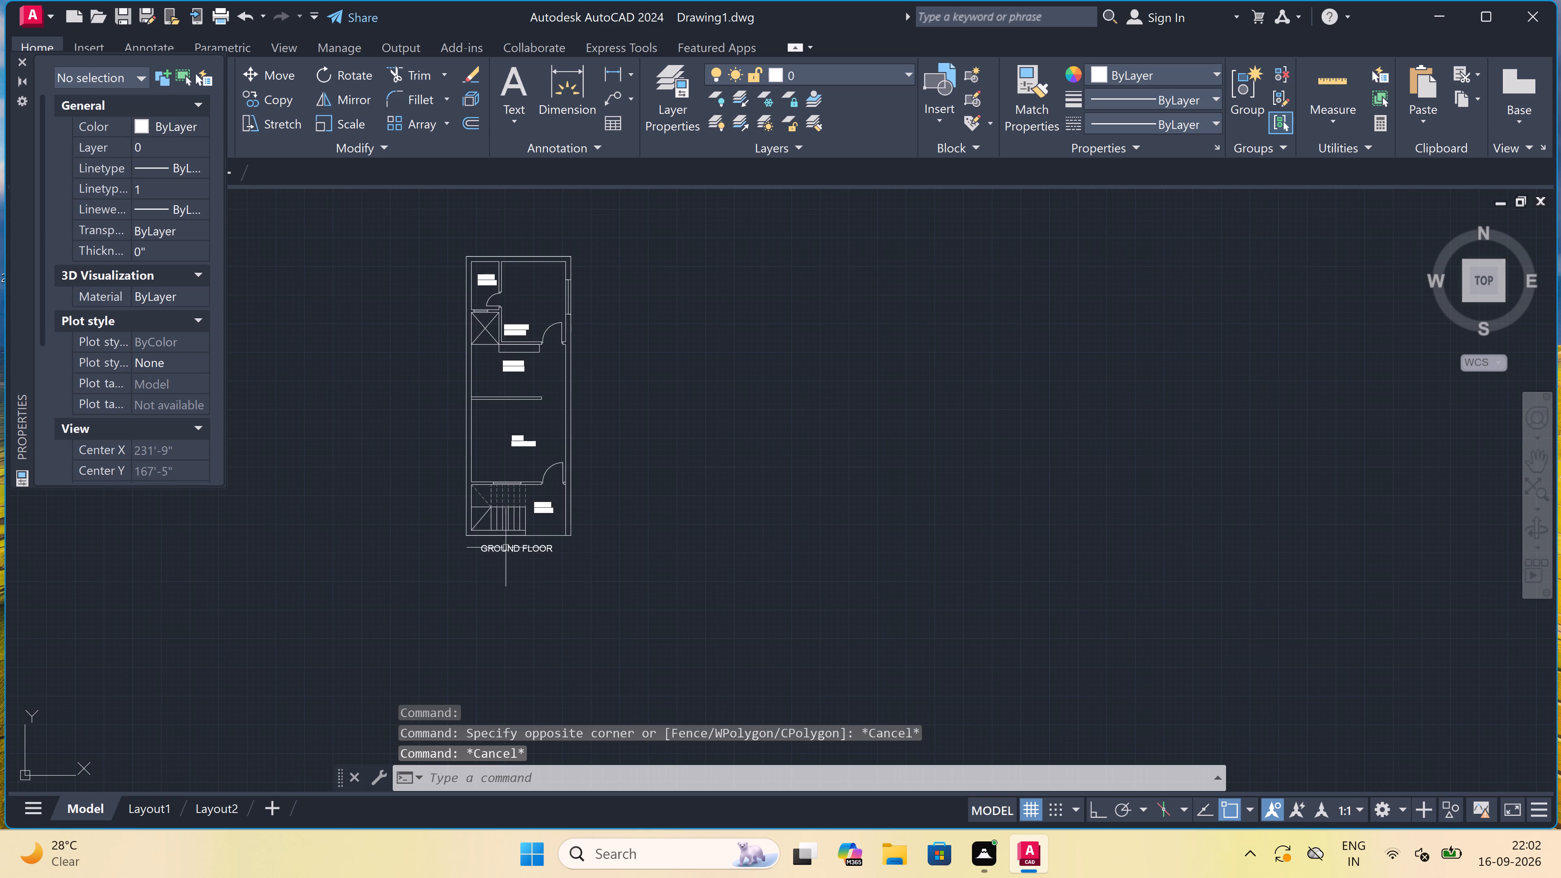
scroll(538, 230, up, 3)
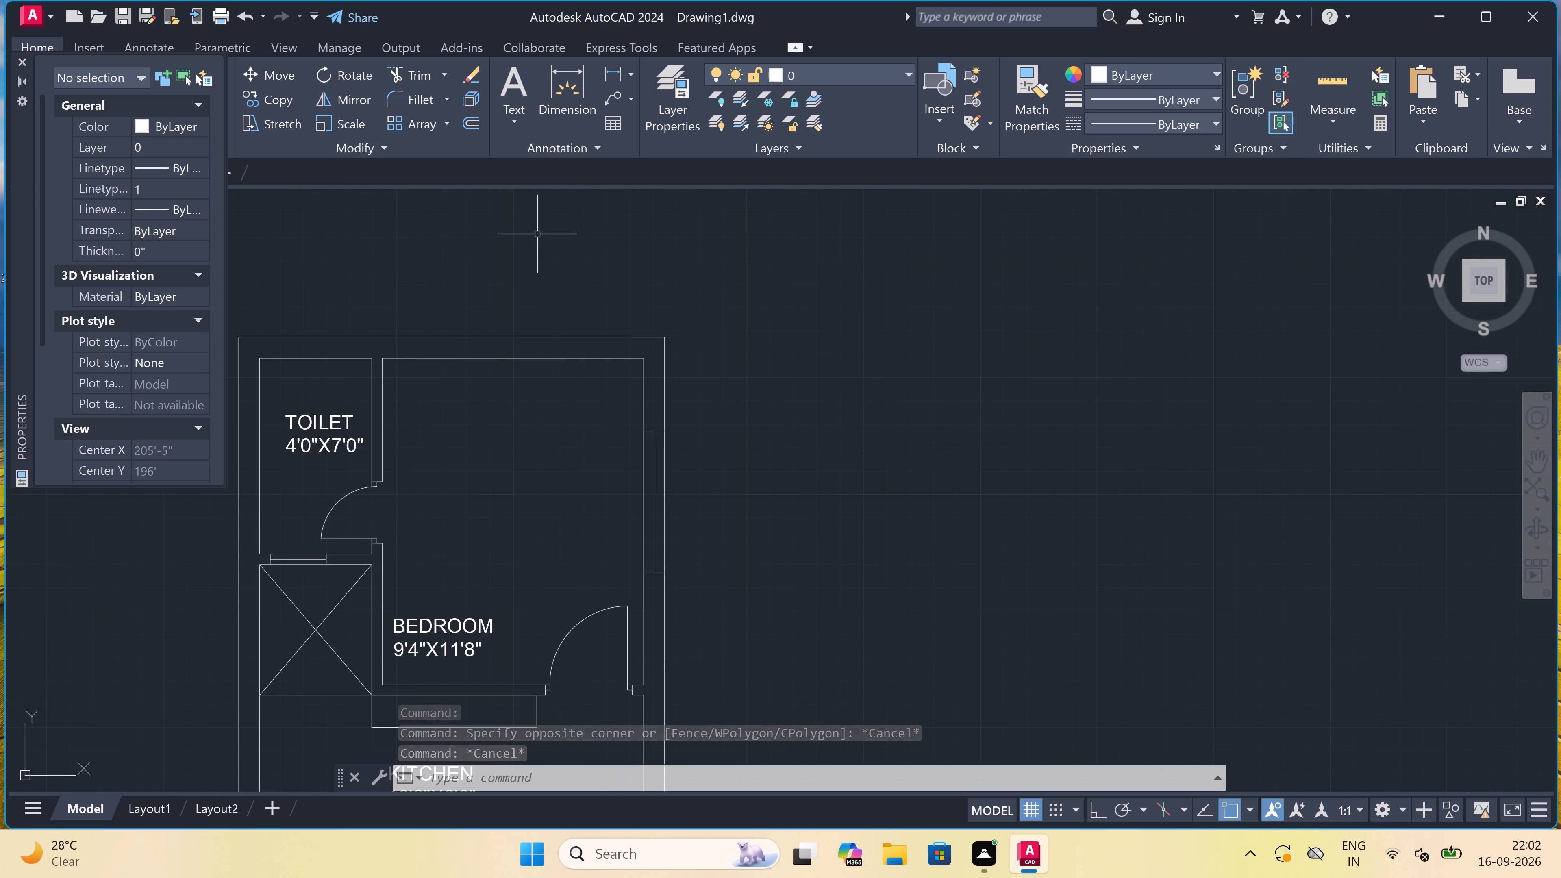
scroll(538, 238, down, 3)
scroll(476, 467, up, 2)
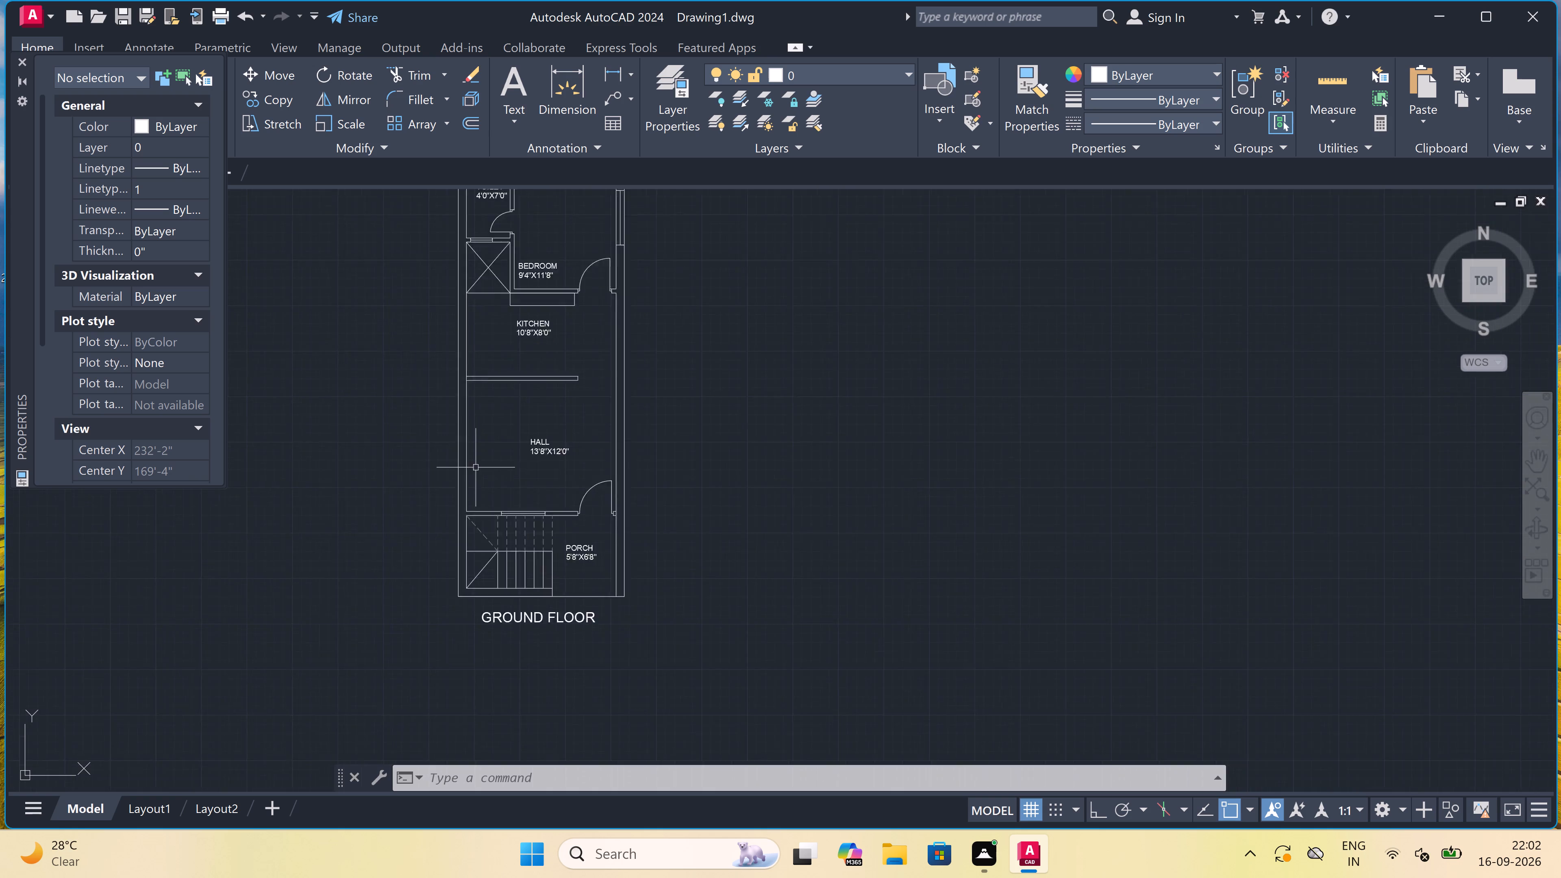
scroll(476, 467, up, 2)
scroll(476, 451, down, 2)
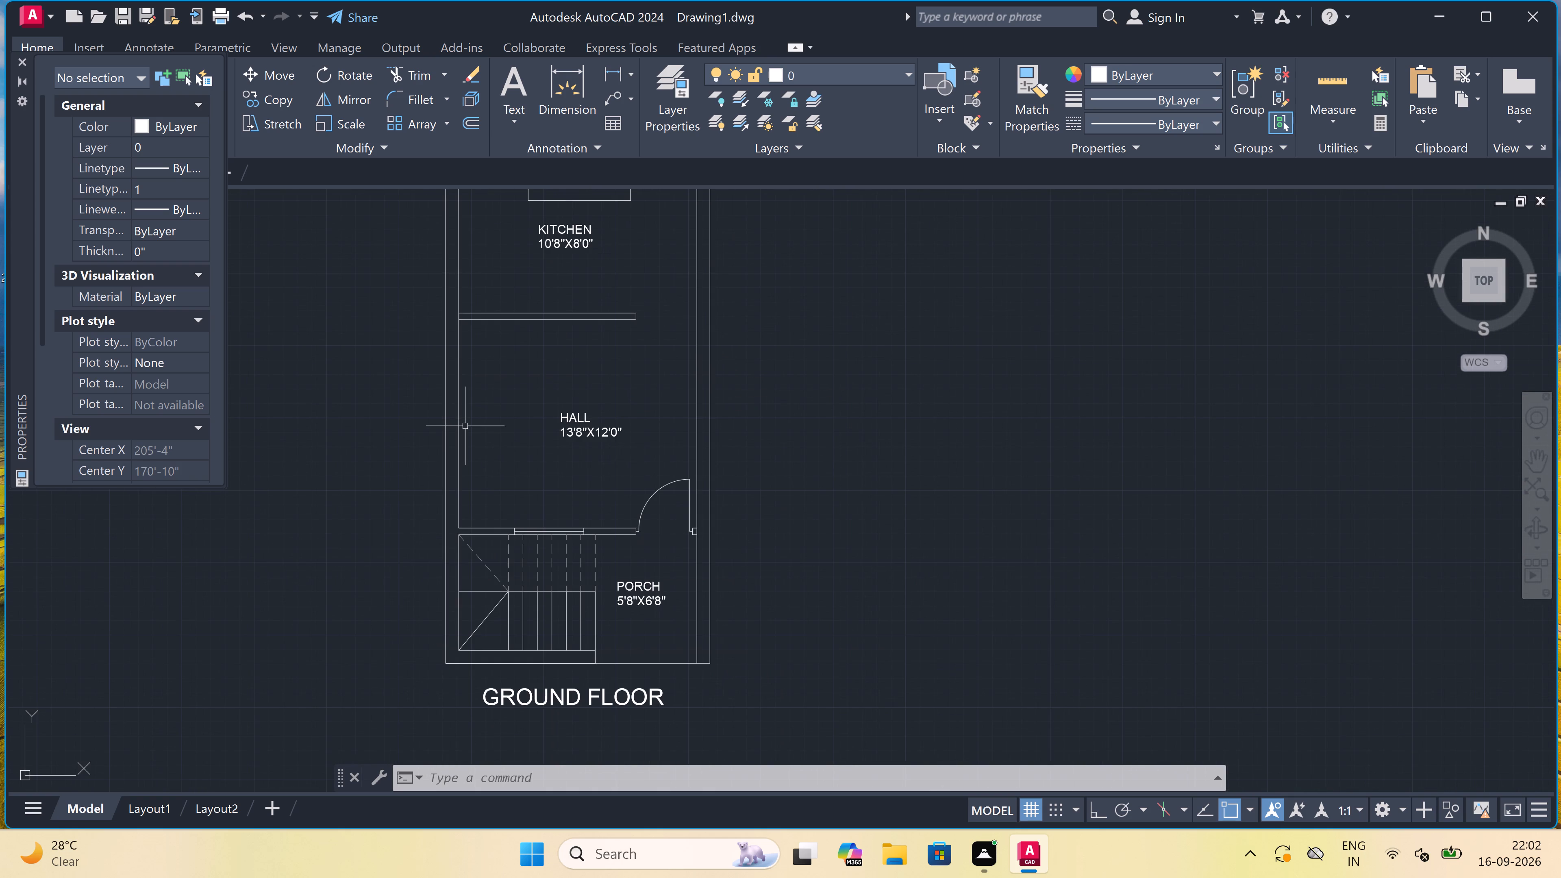
key(l)
key(space)
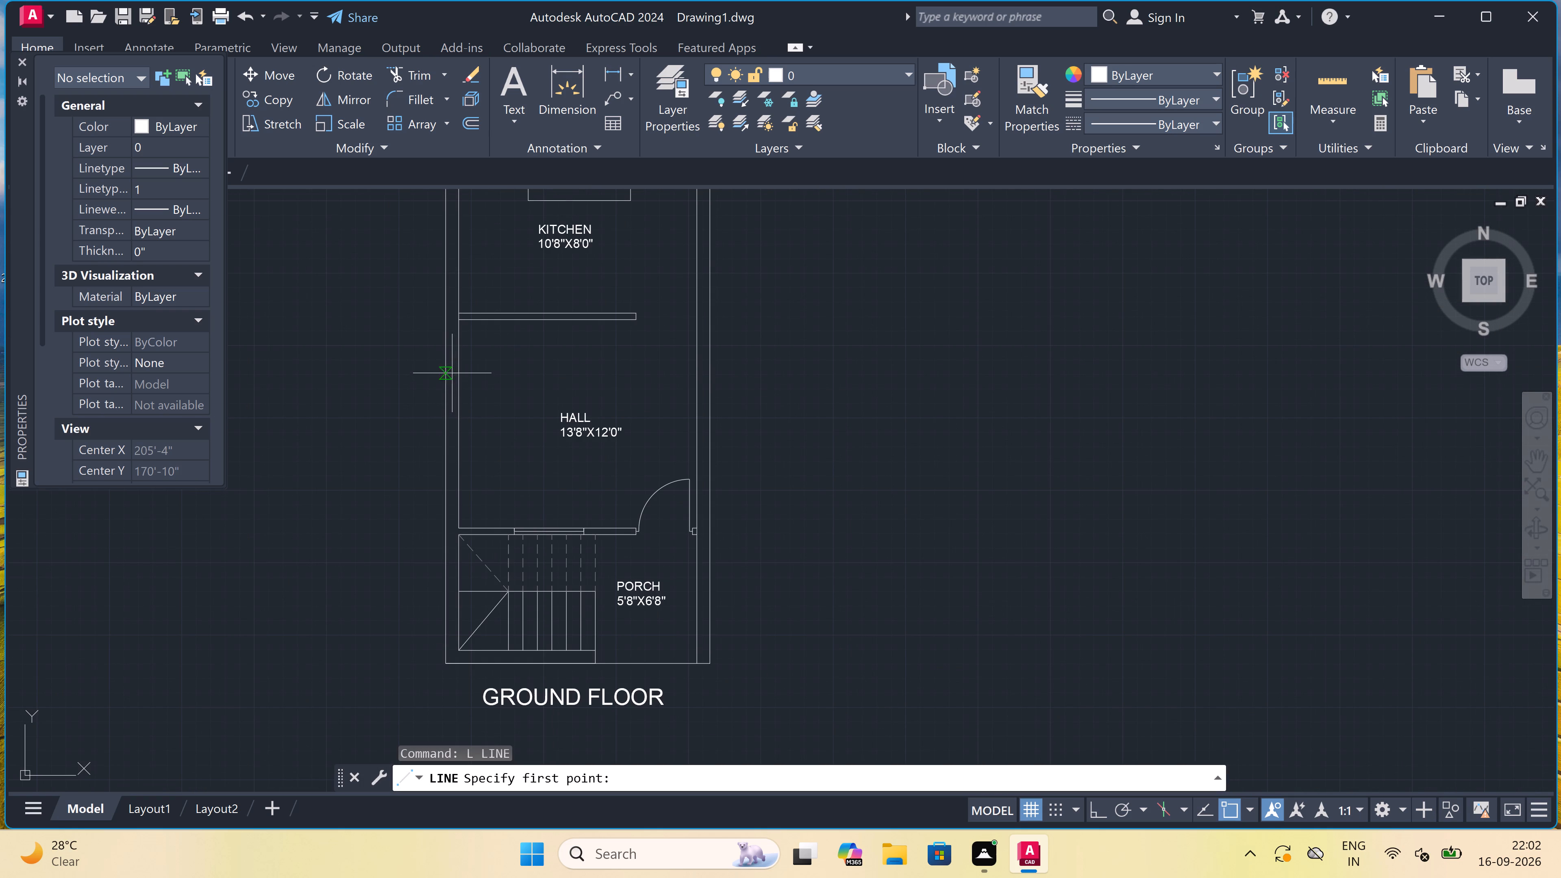
click(445, 368)
scroll(448, 371, up, 3)
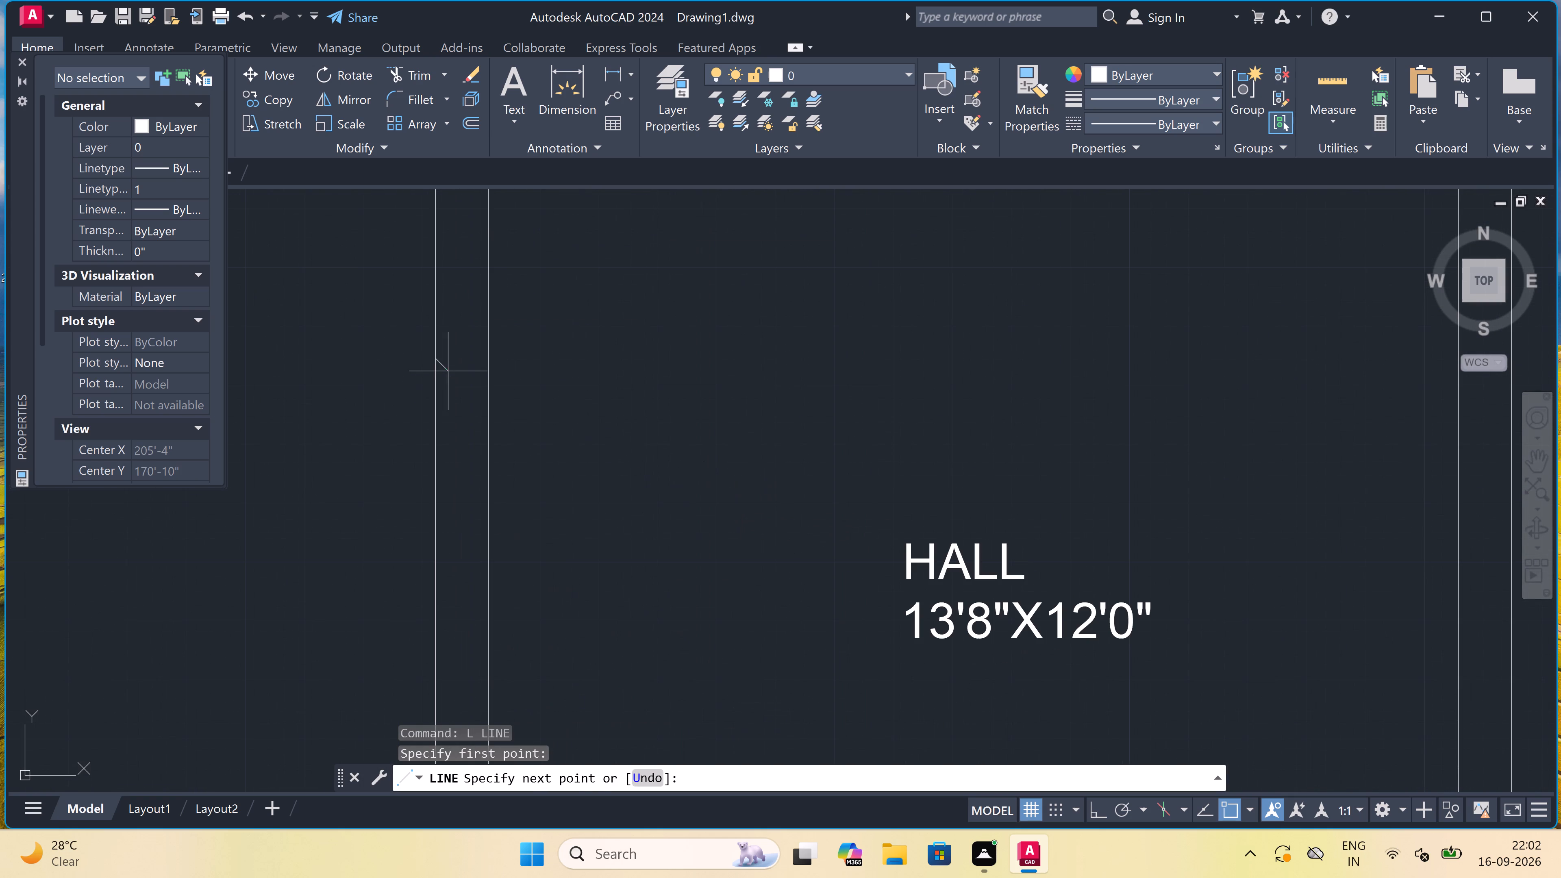
key(F8)
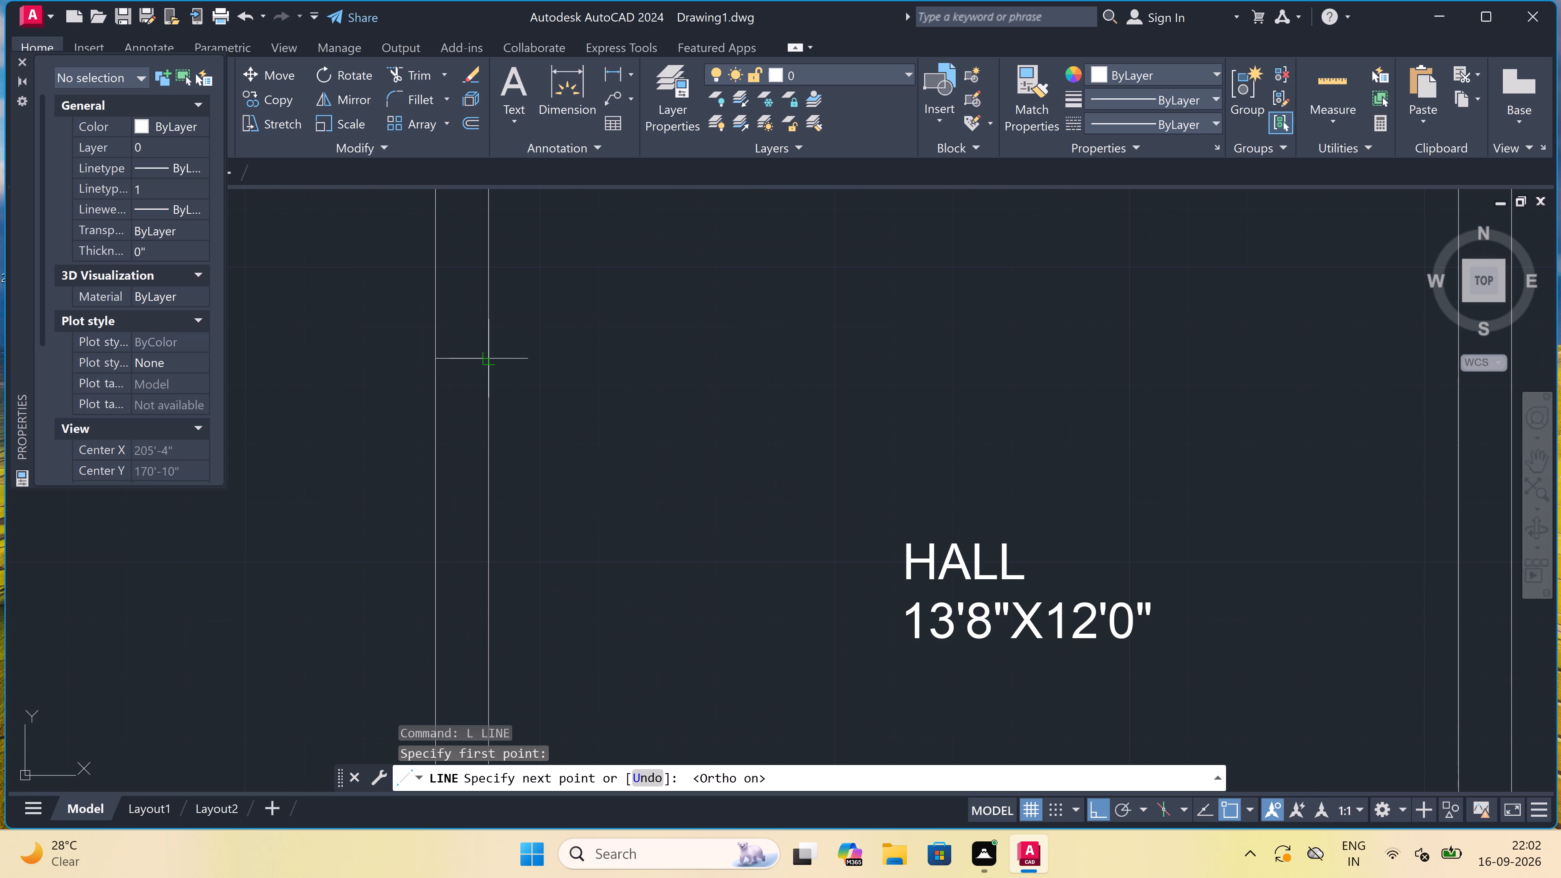
double_click(487, 362)
Draw a 5' line down the middle of the hall's left wall and close the window's lower end across the wall thickness.
drag(457, 360, 458, 366)
scroll(454, 388, down, 4)
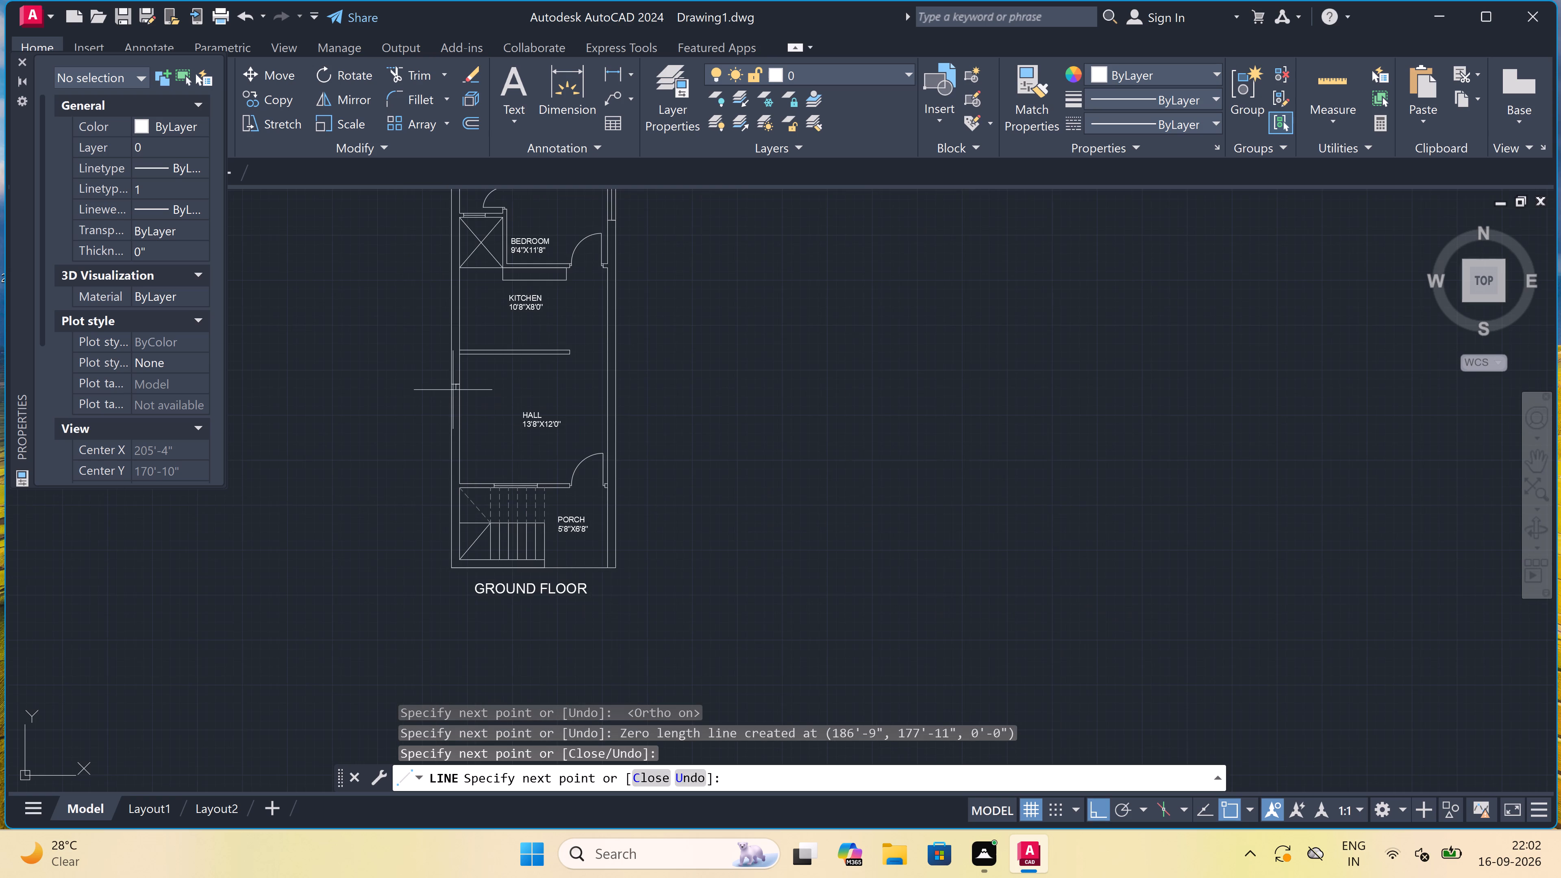
scroll(443, 428, up, 5)
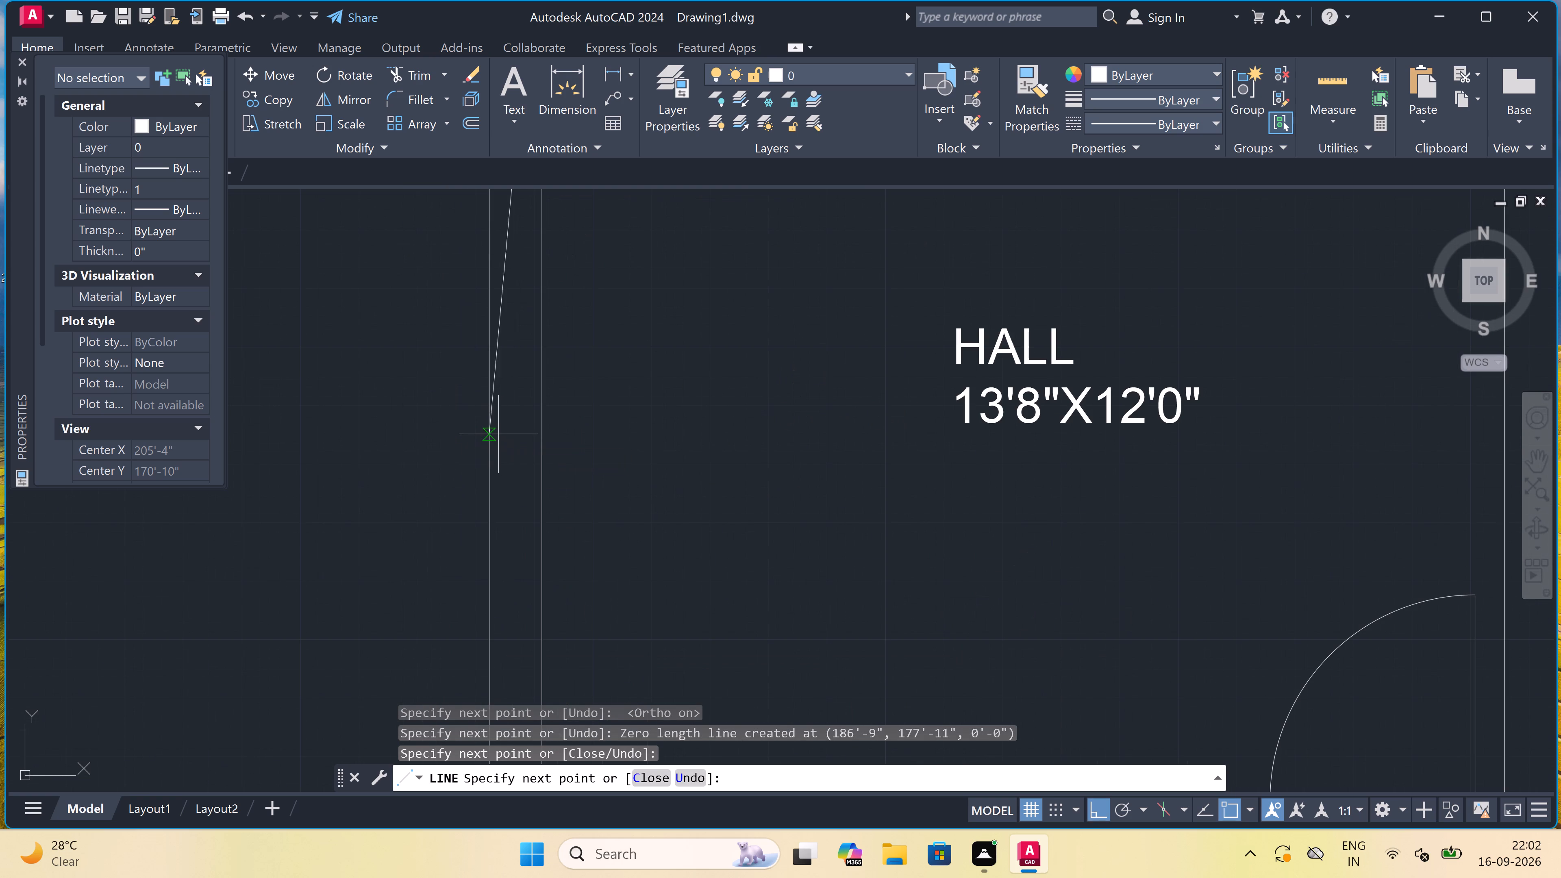
text(5')
key(space)
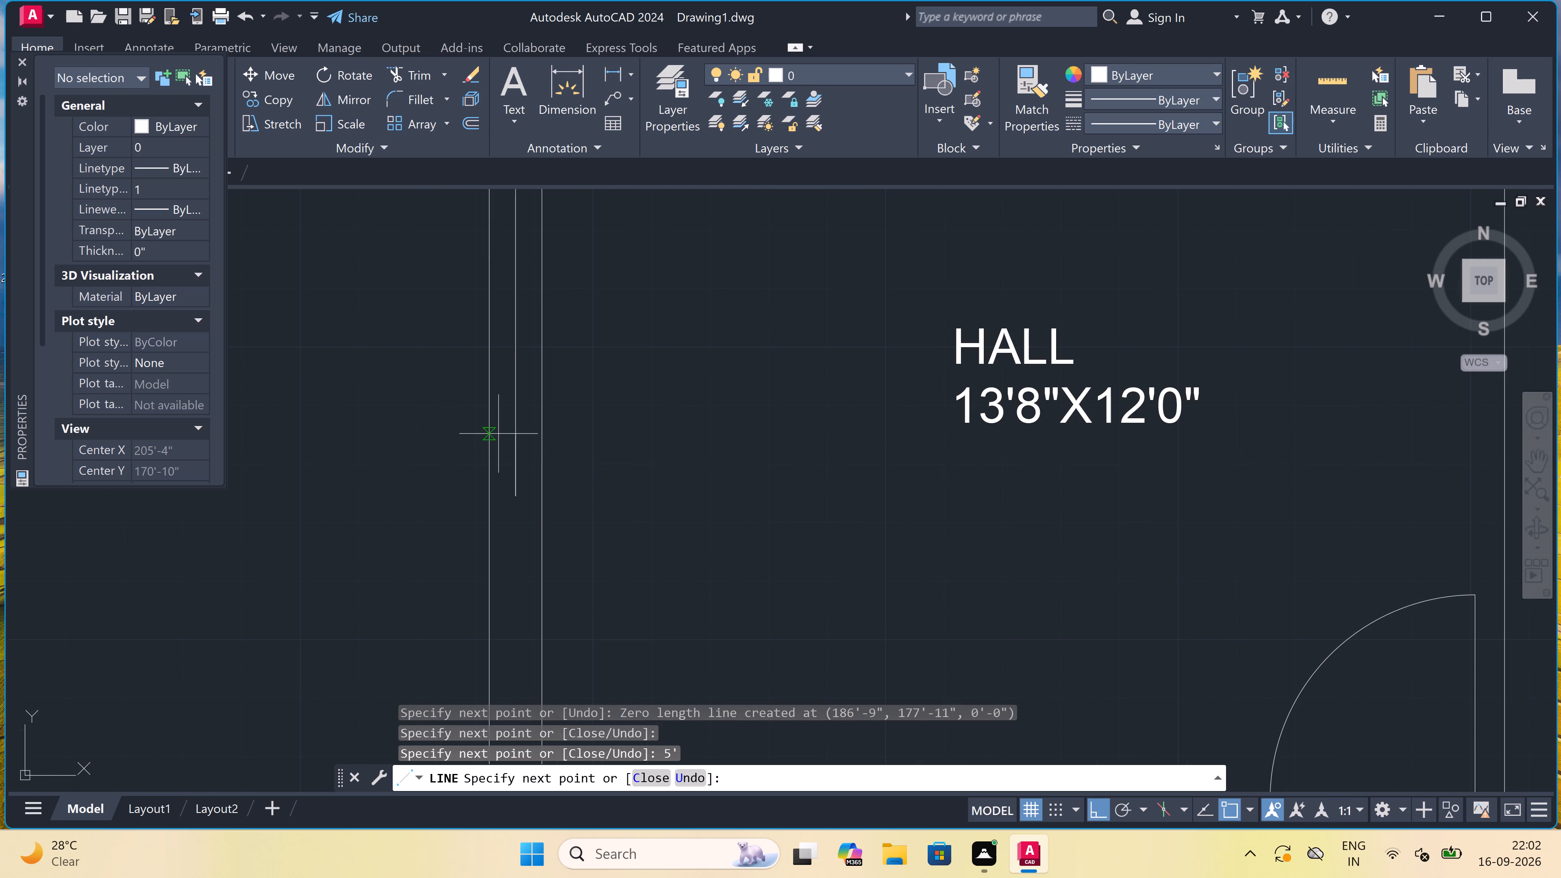
click(493, 500)
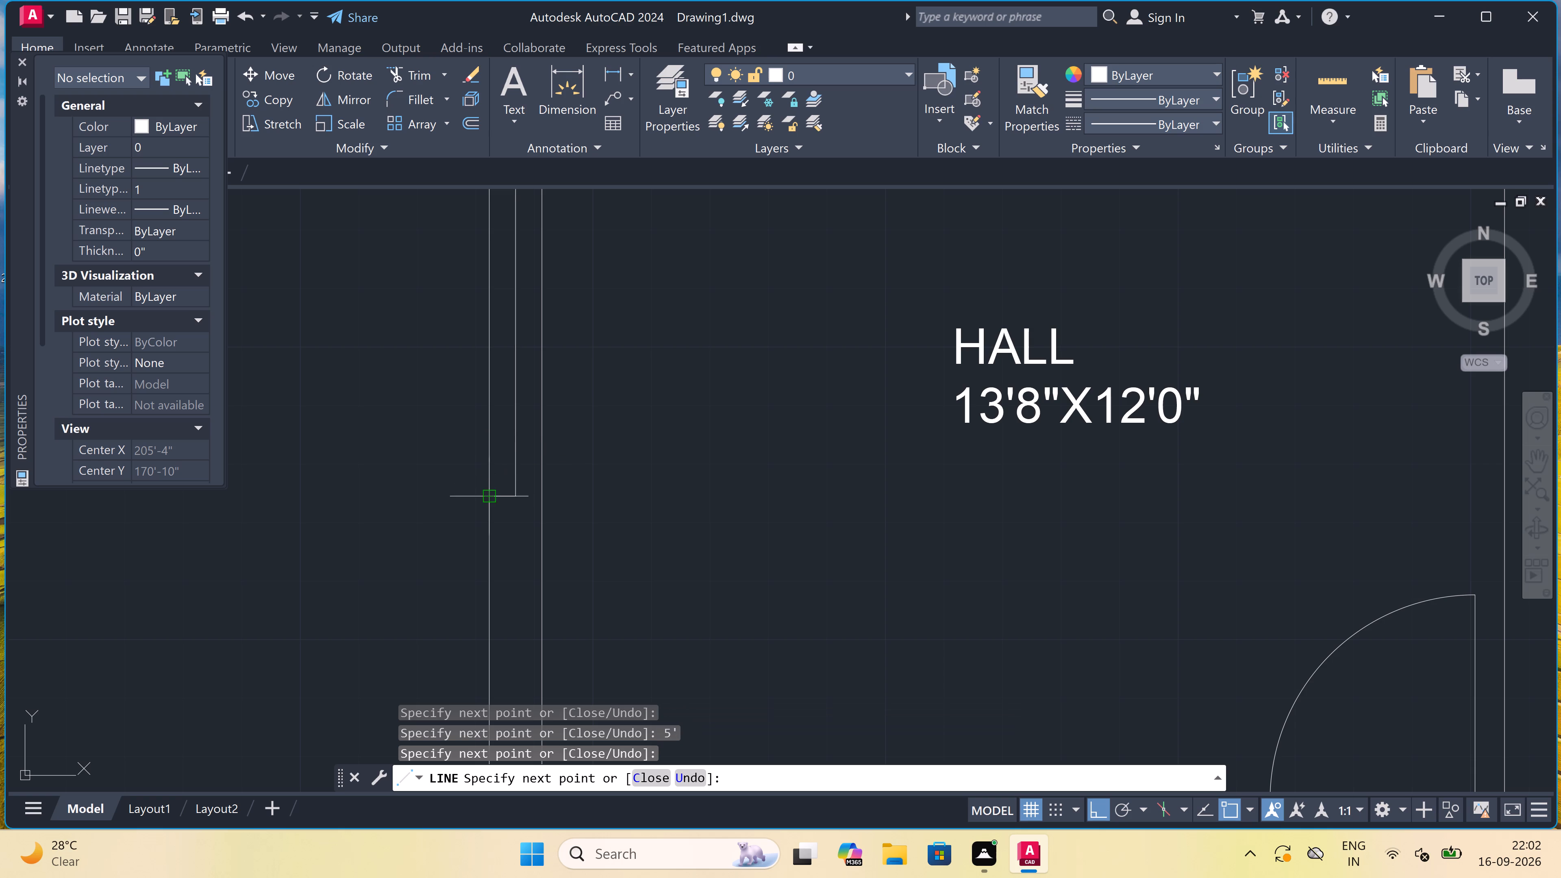
click(541, 491)
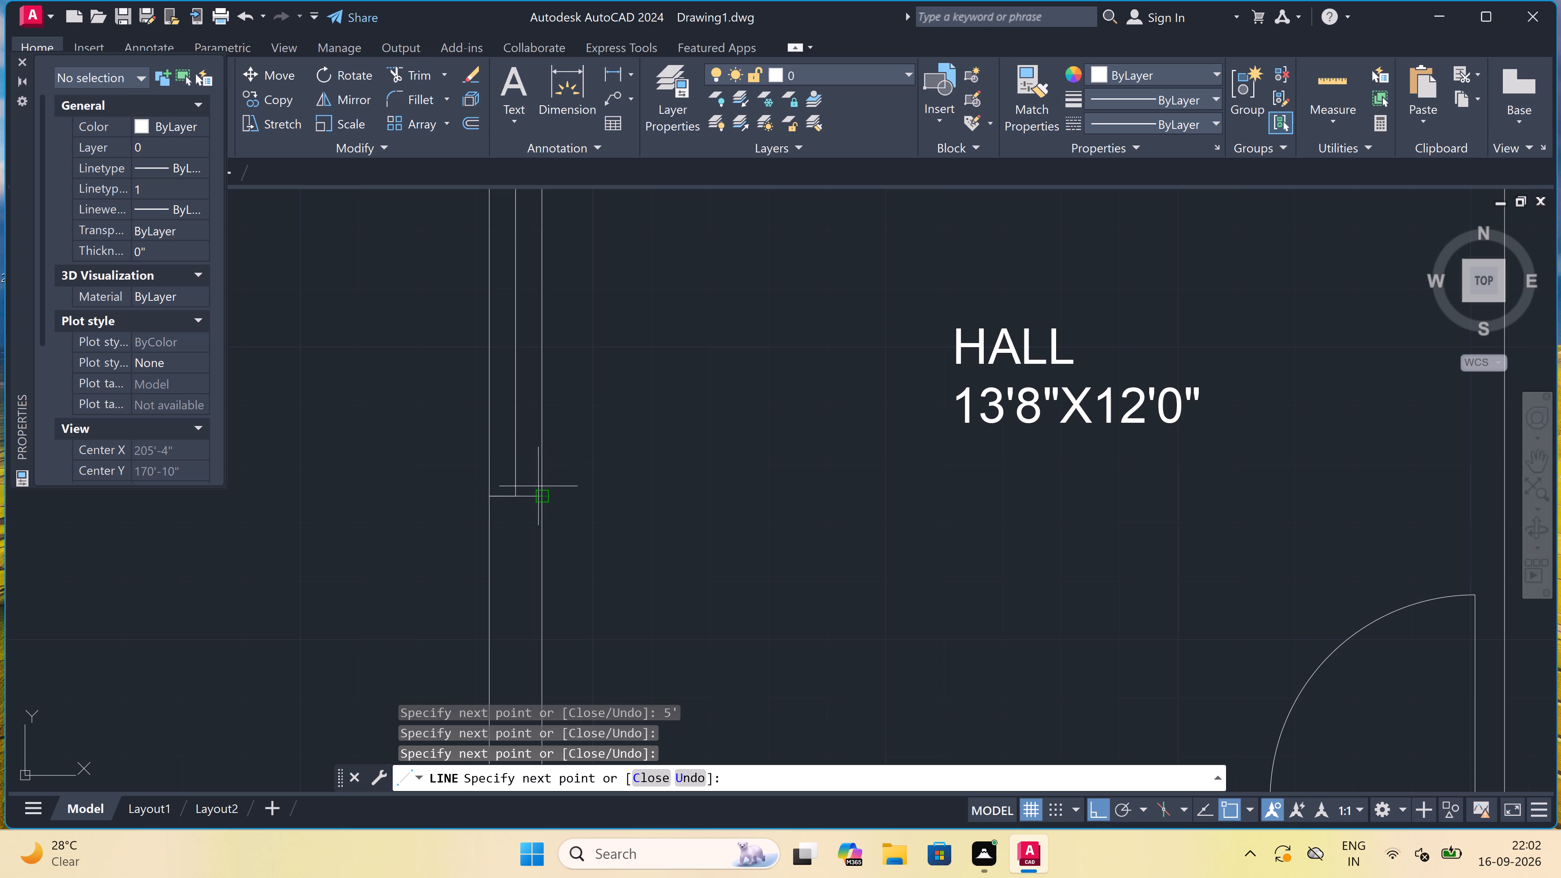
key(Escape)
Look over the ground floor plan, from the hall and kitchen area up to the upper outer wall.
scroll(521, 429, down, 4)
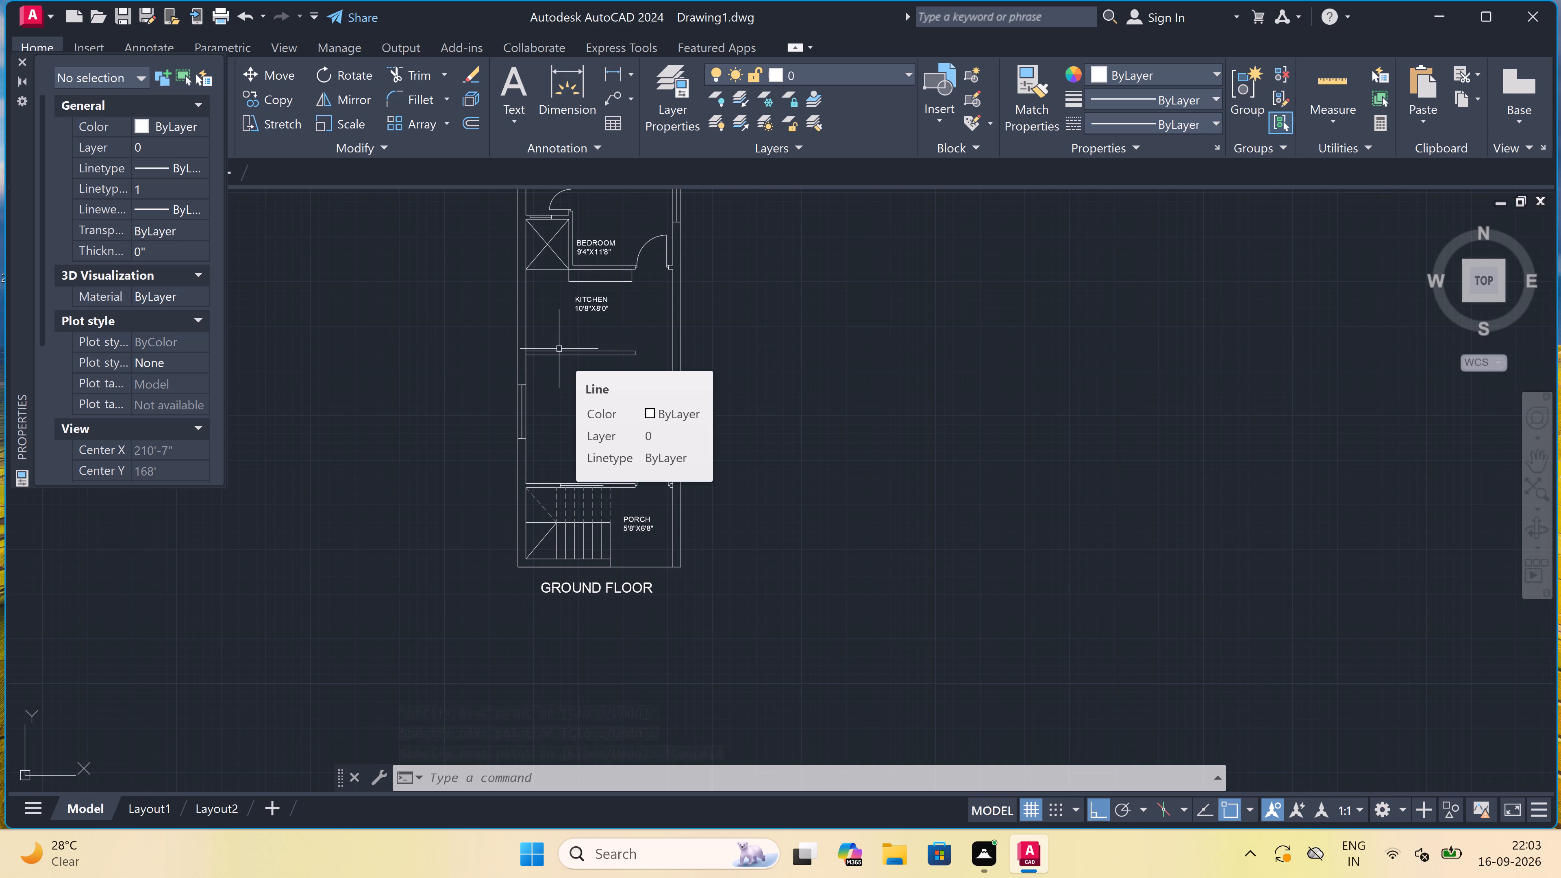
scroll(574, 353, down, 1)
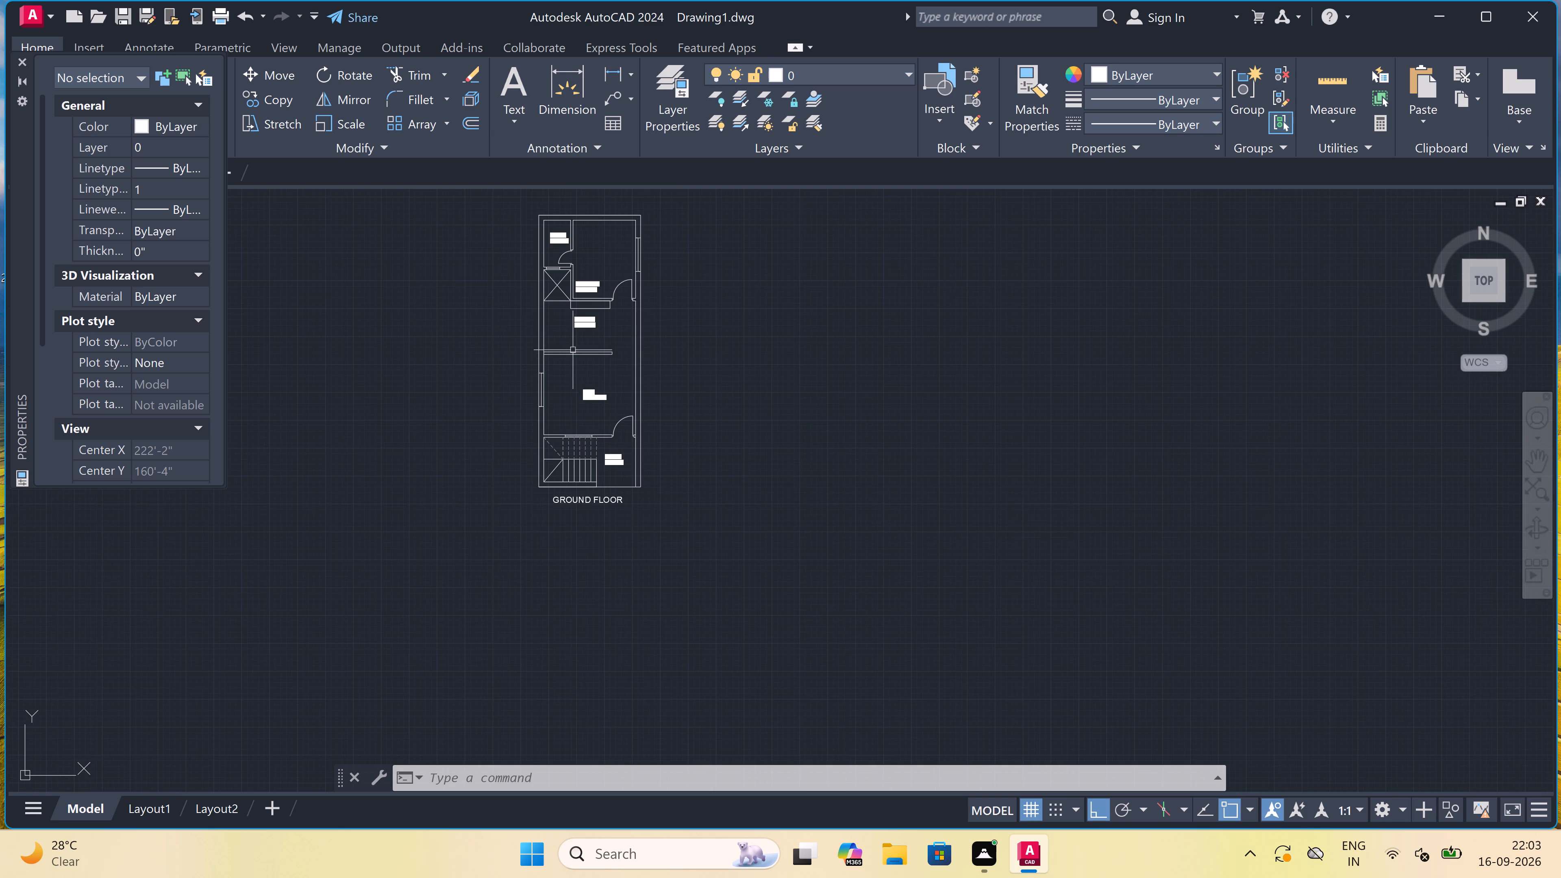
scroll(572, 343, up, 1)
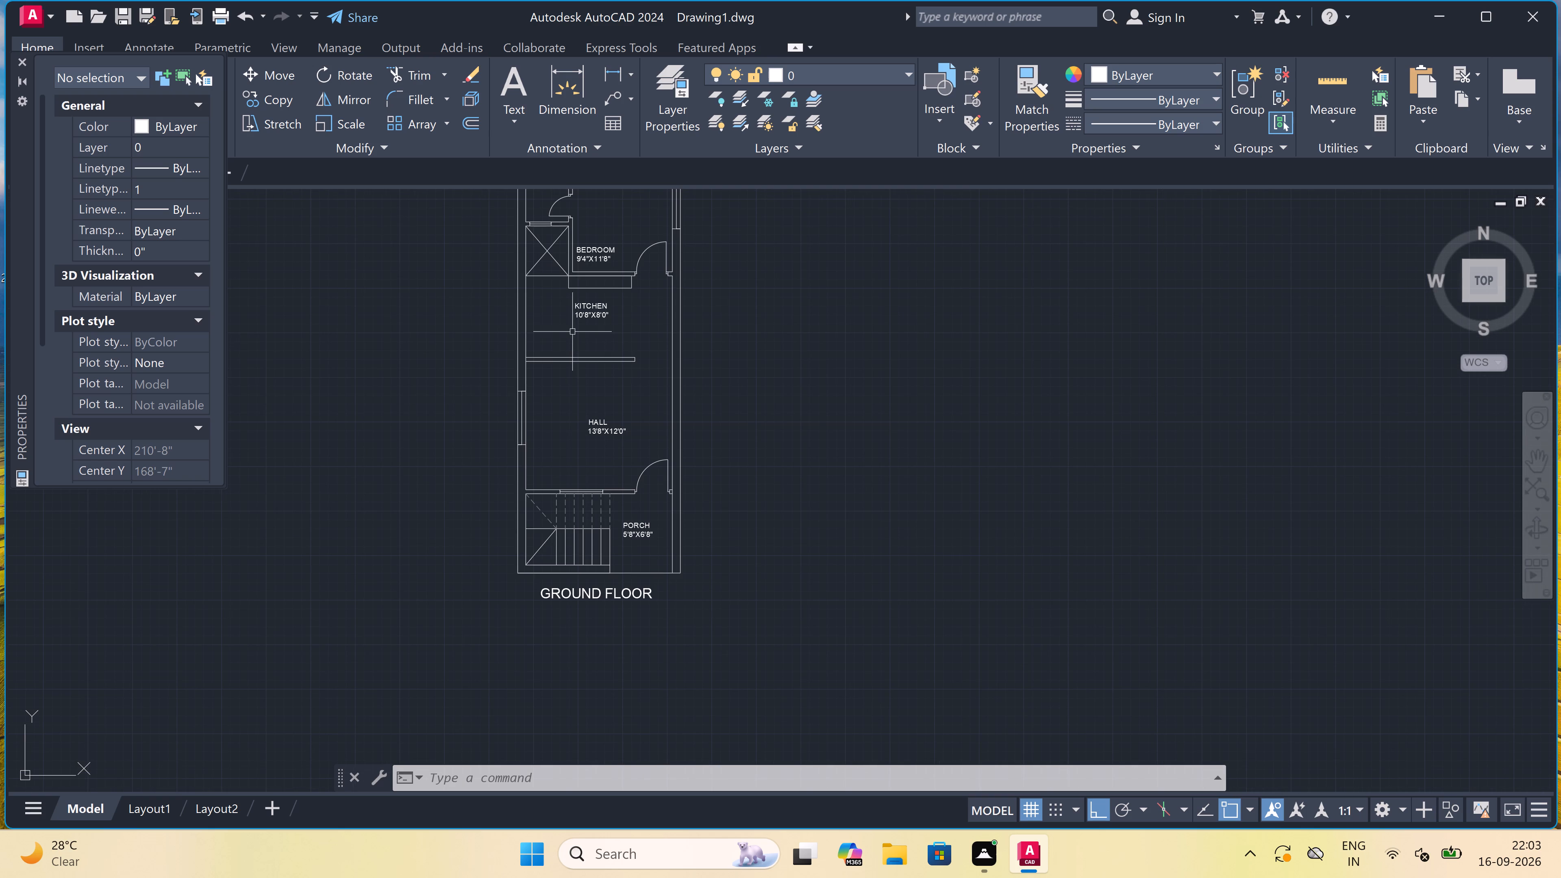
scroll(564, 289, up, 2)
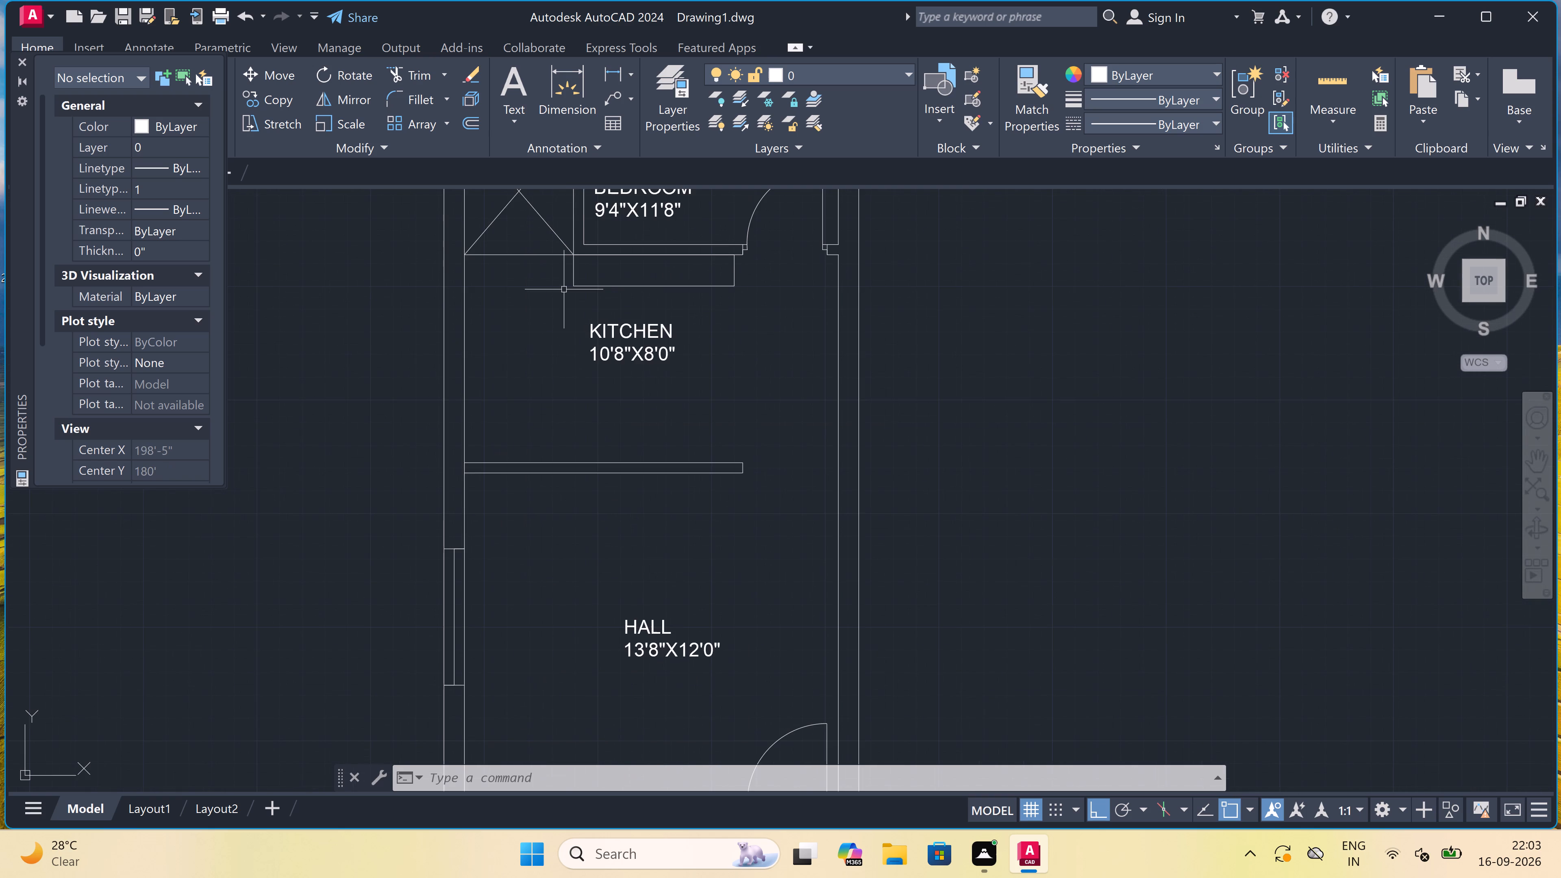
scroll(564, 289, down, 1)
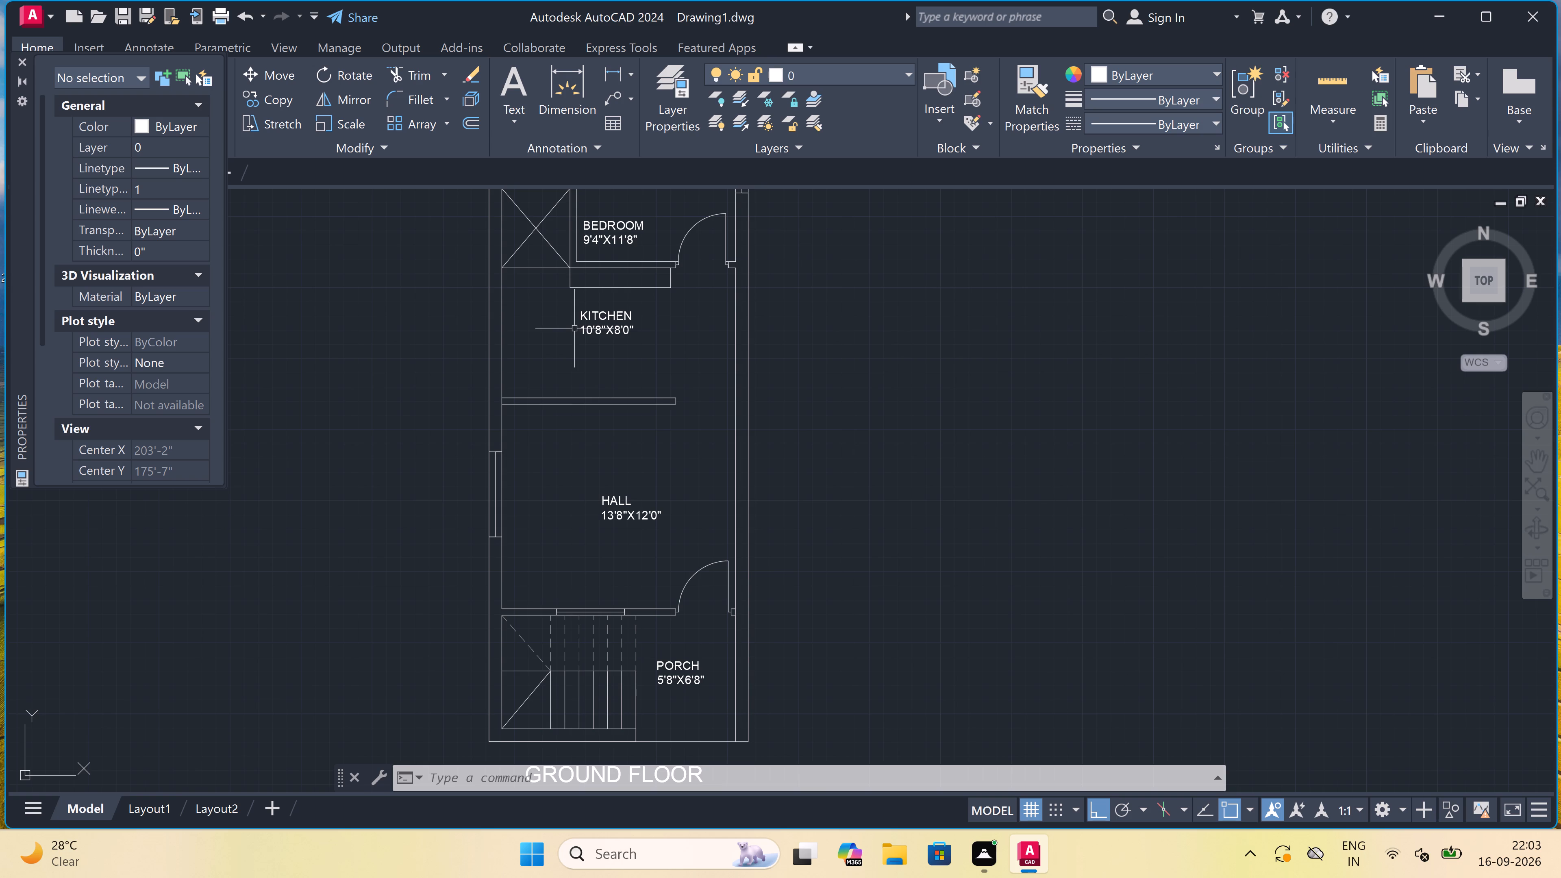
scroll(576, 328, down, 3)
scroll(576, 328, up, 1)
scroll(578, 332, down, 1)
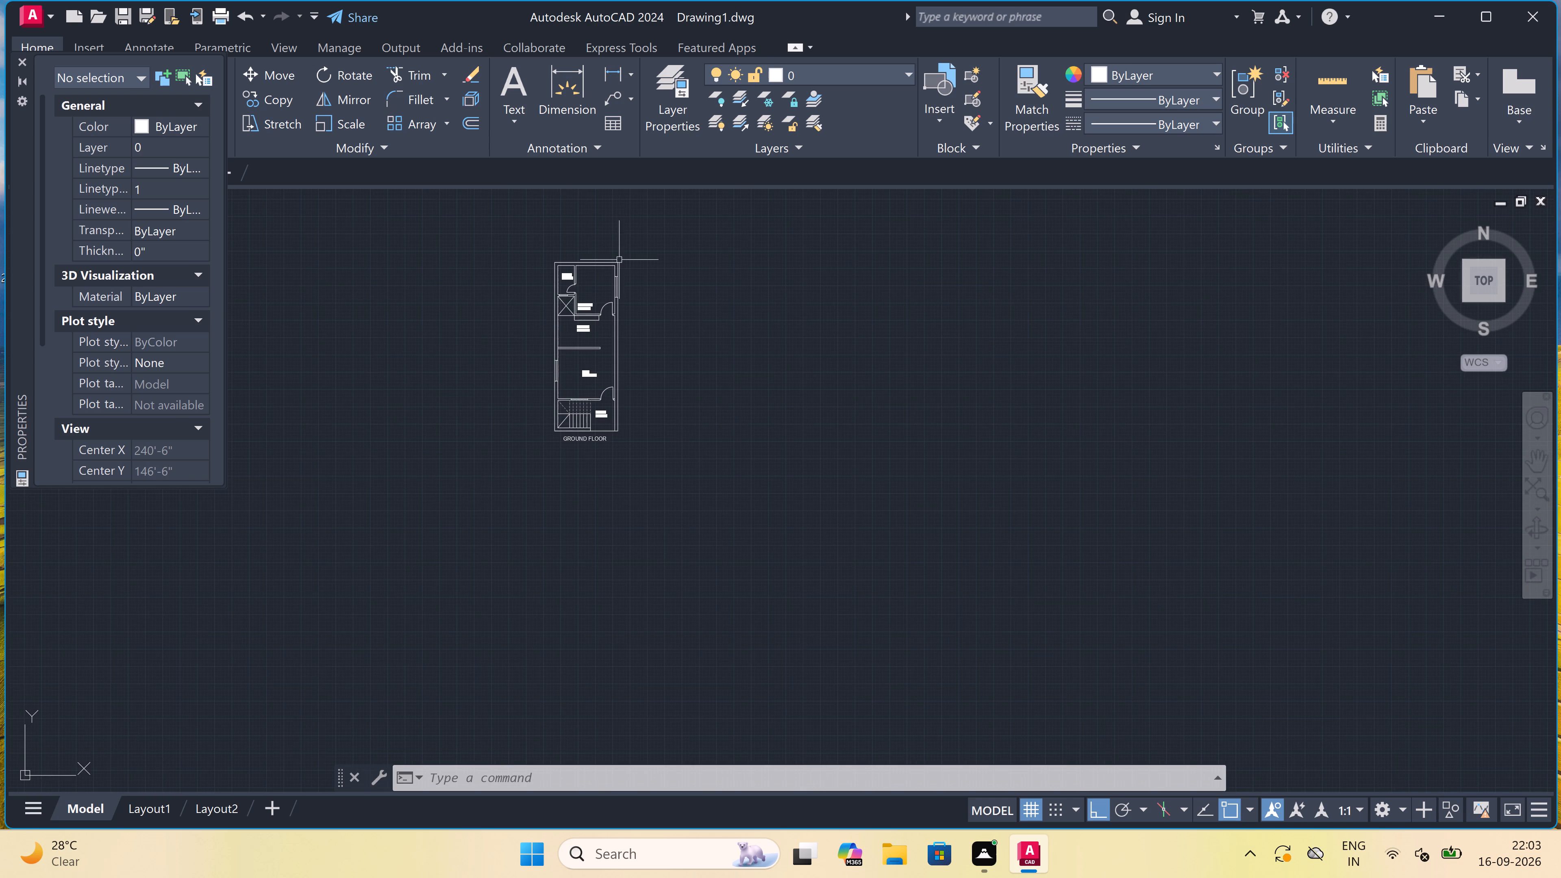
scroll(625, 262, up, 2)
scroll(624, 268, down, 1)
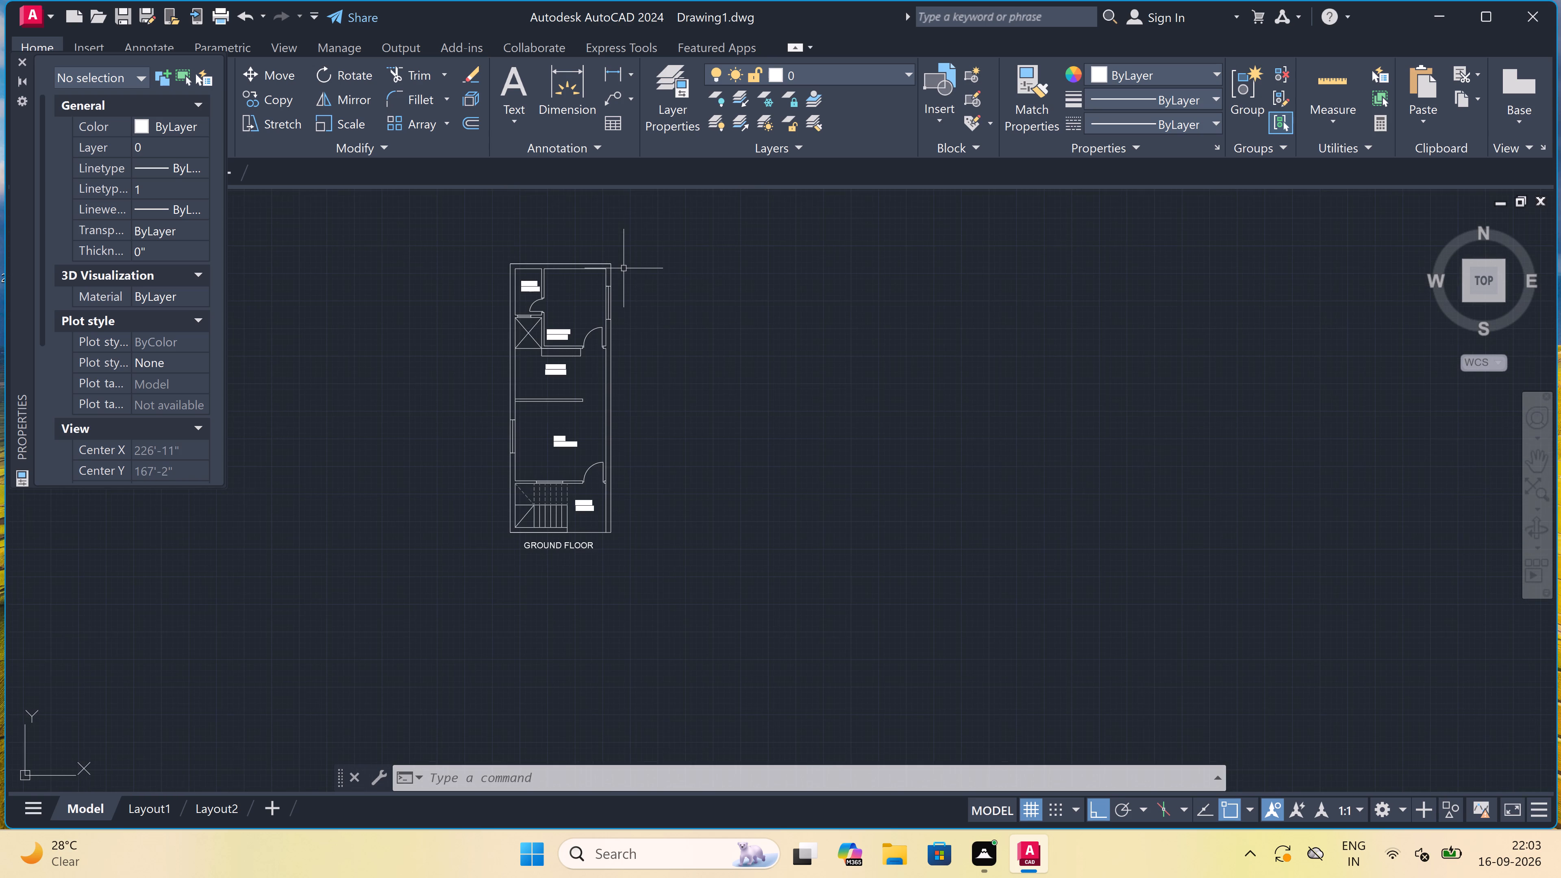
scroll(624, 269, up, 1)
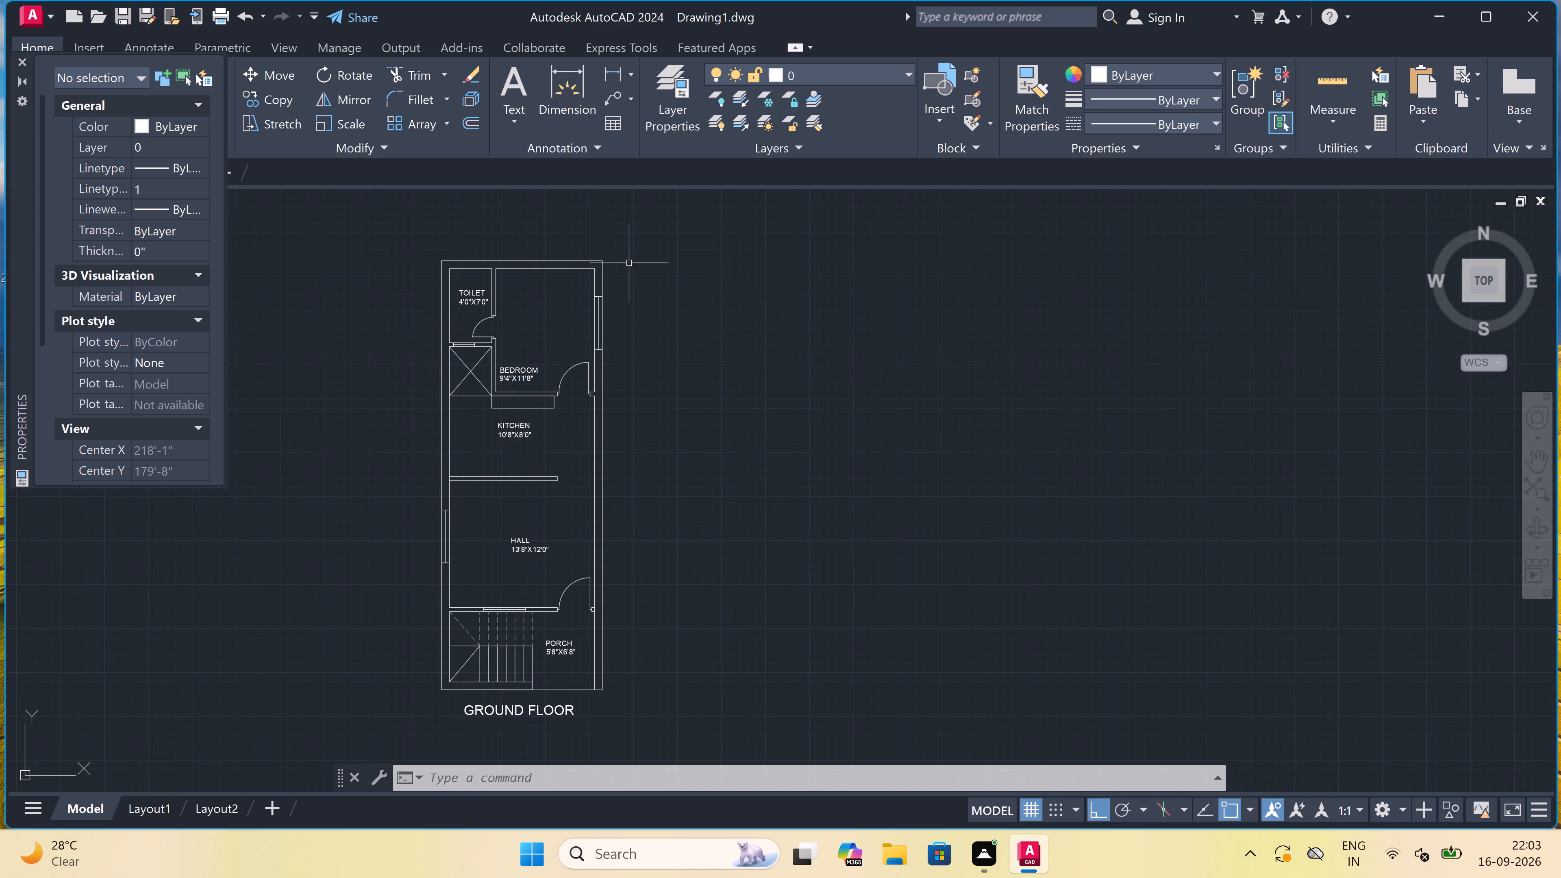
scroll(631, 259, up, 1)
scroll(631, 260, down, 1)
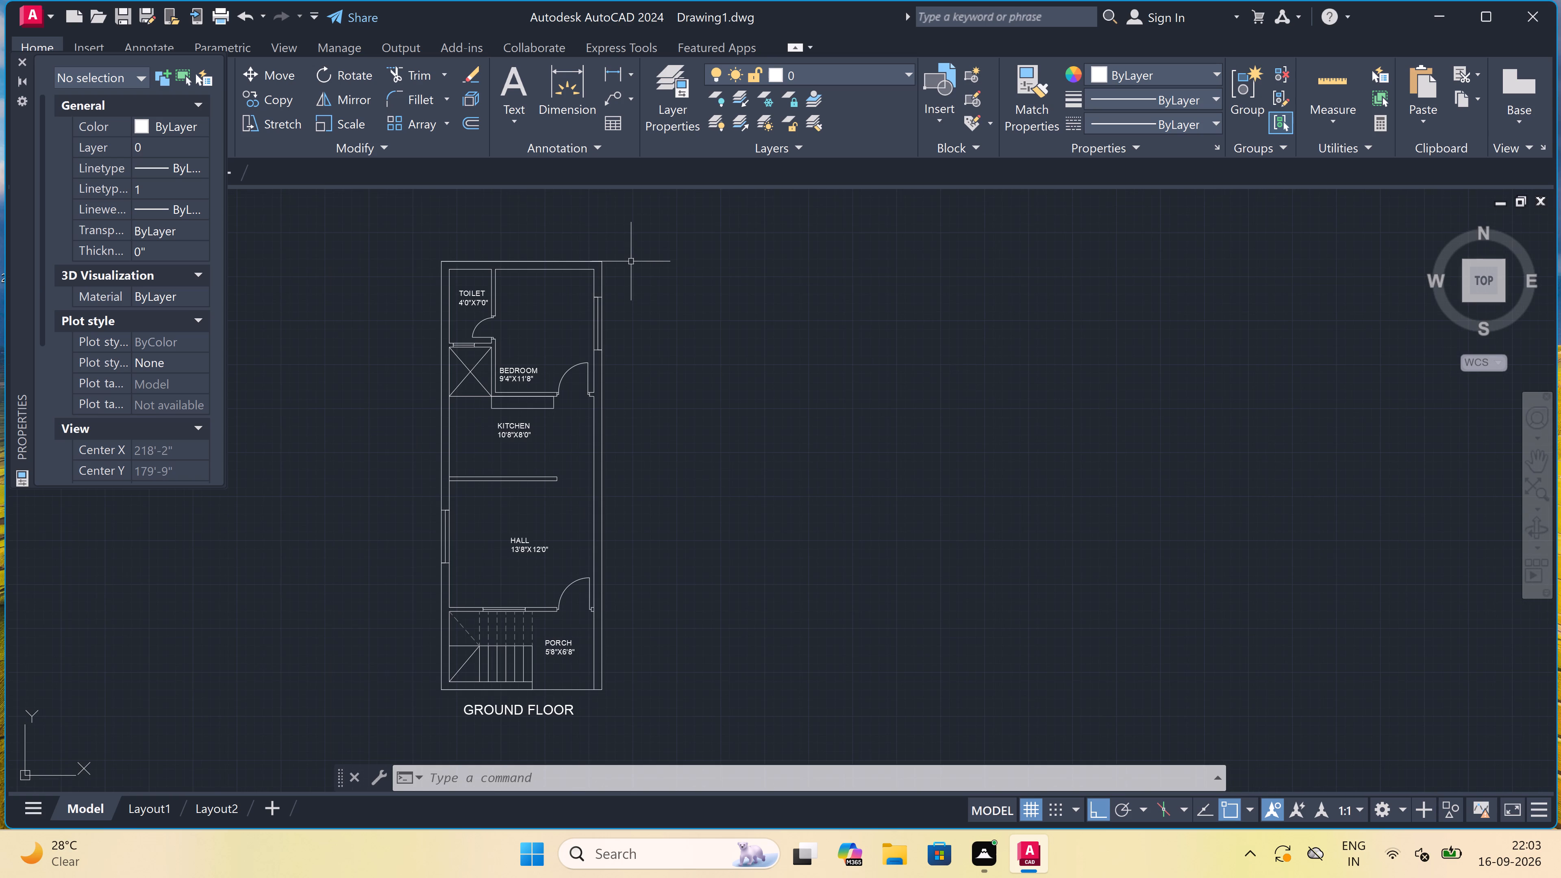
Draw a long horizontal line from the plan's upper right outer corner, extending outward in line with the top wall.
text(L)
key(space)
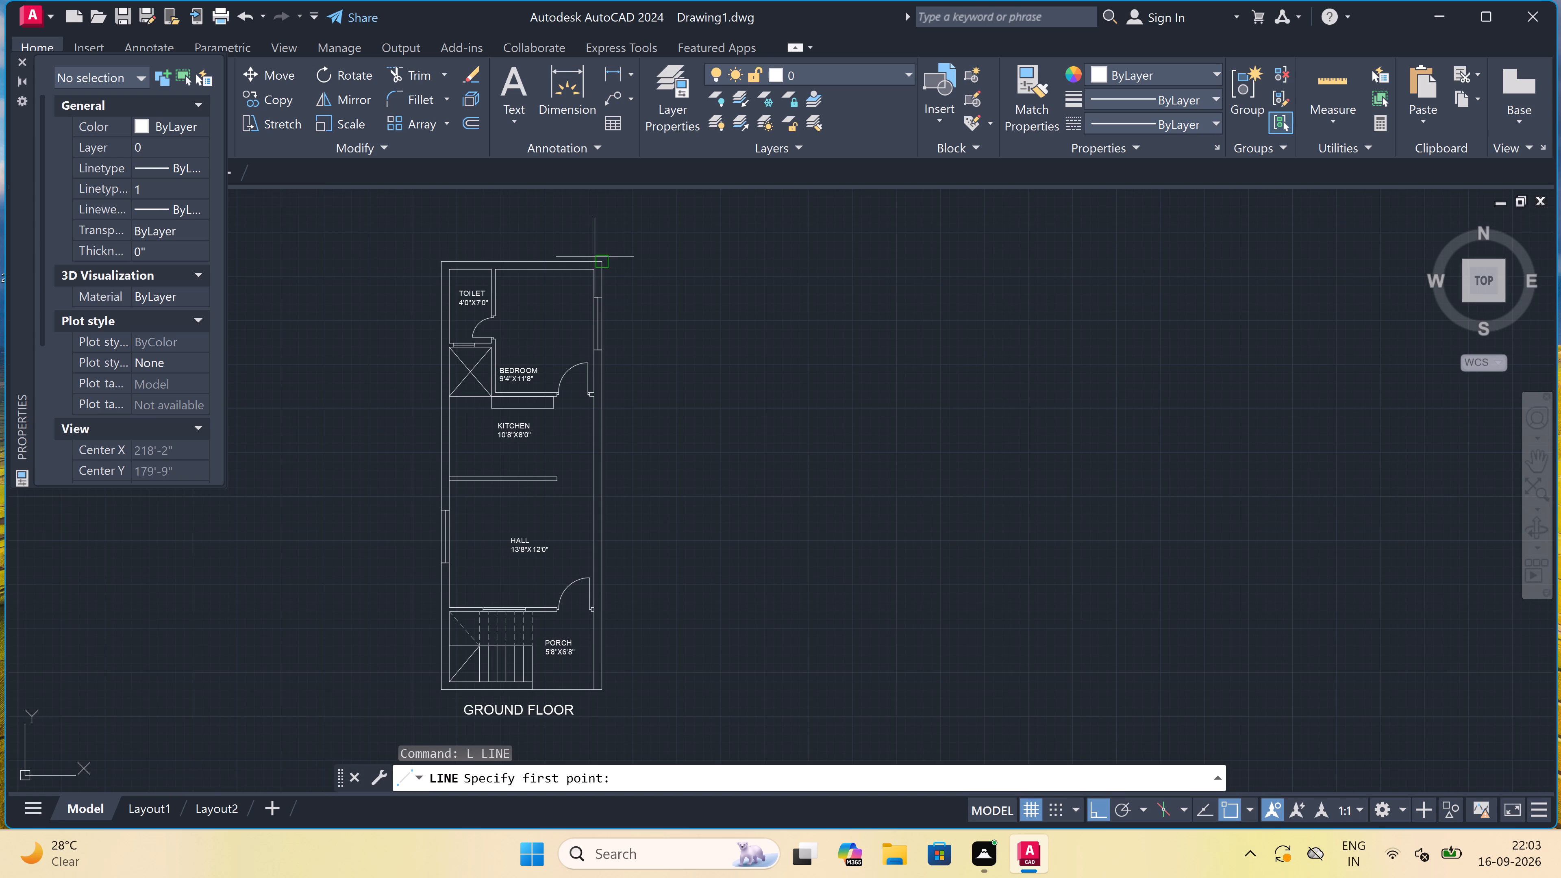
double_click(607, 265)
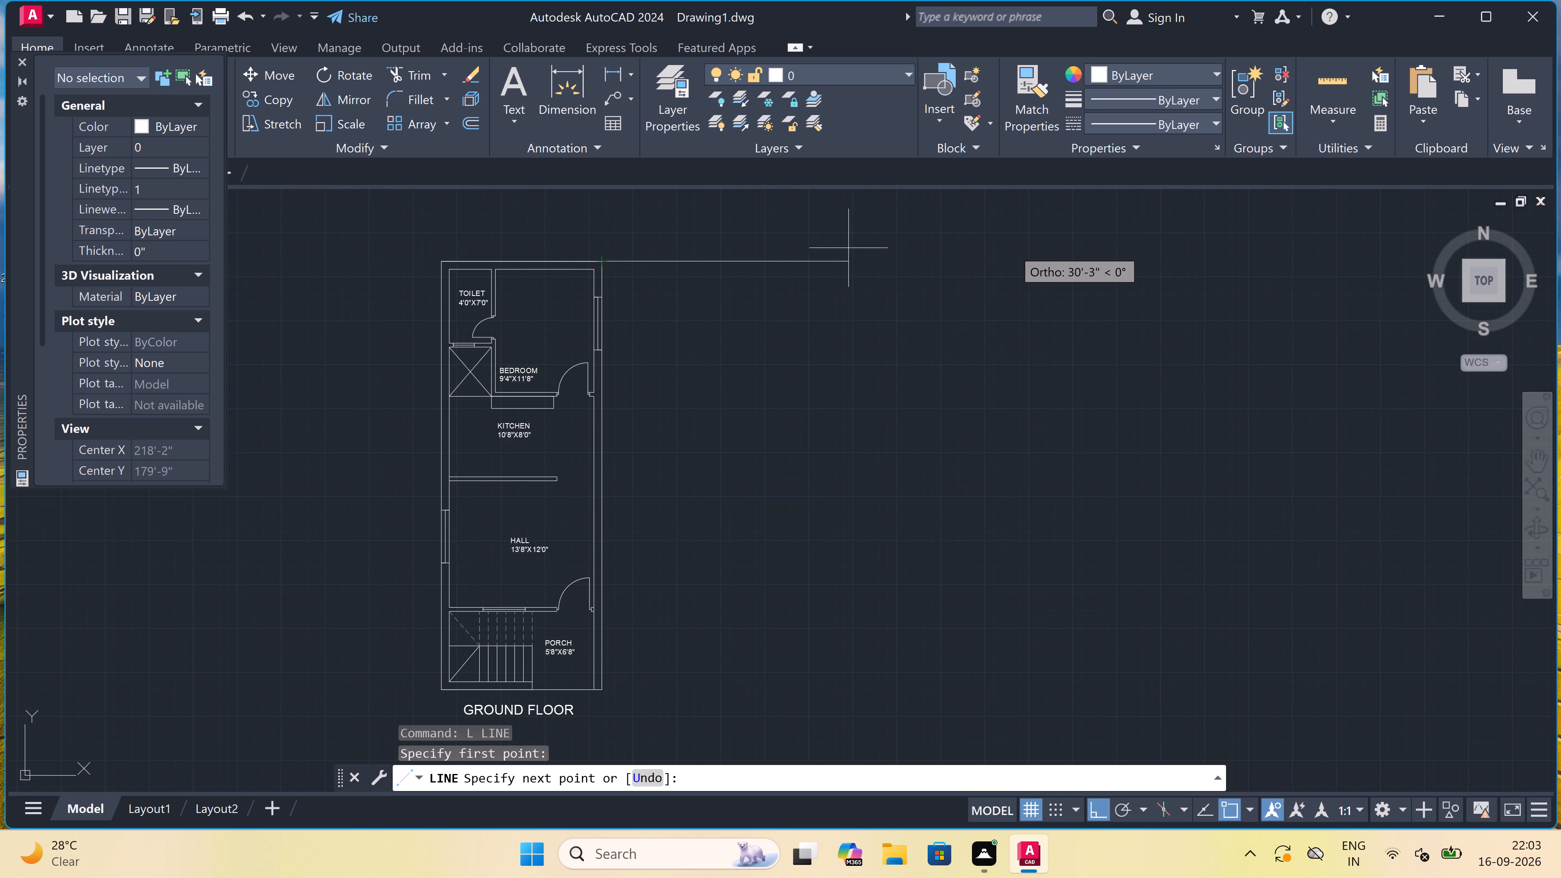
click(1031, 246)
key(Escape)
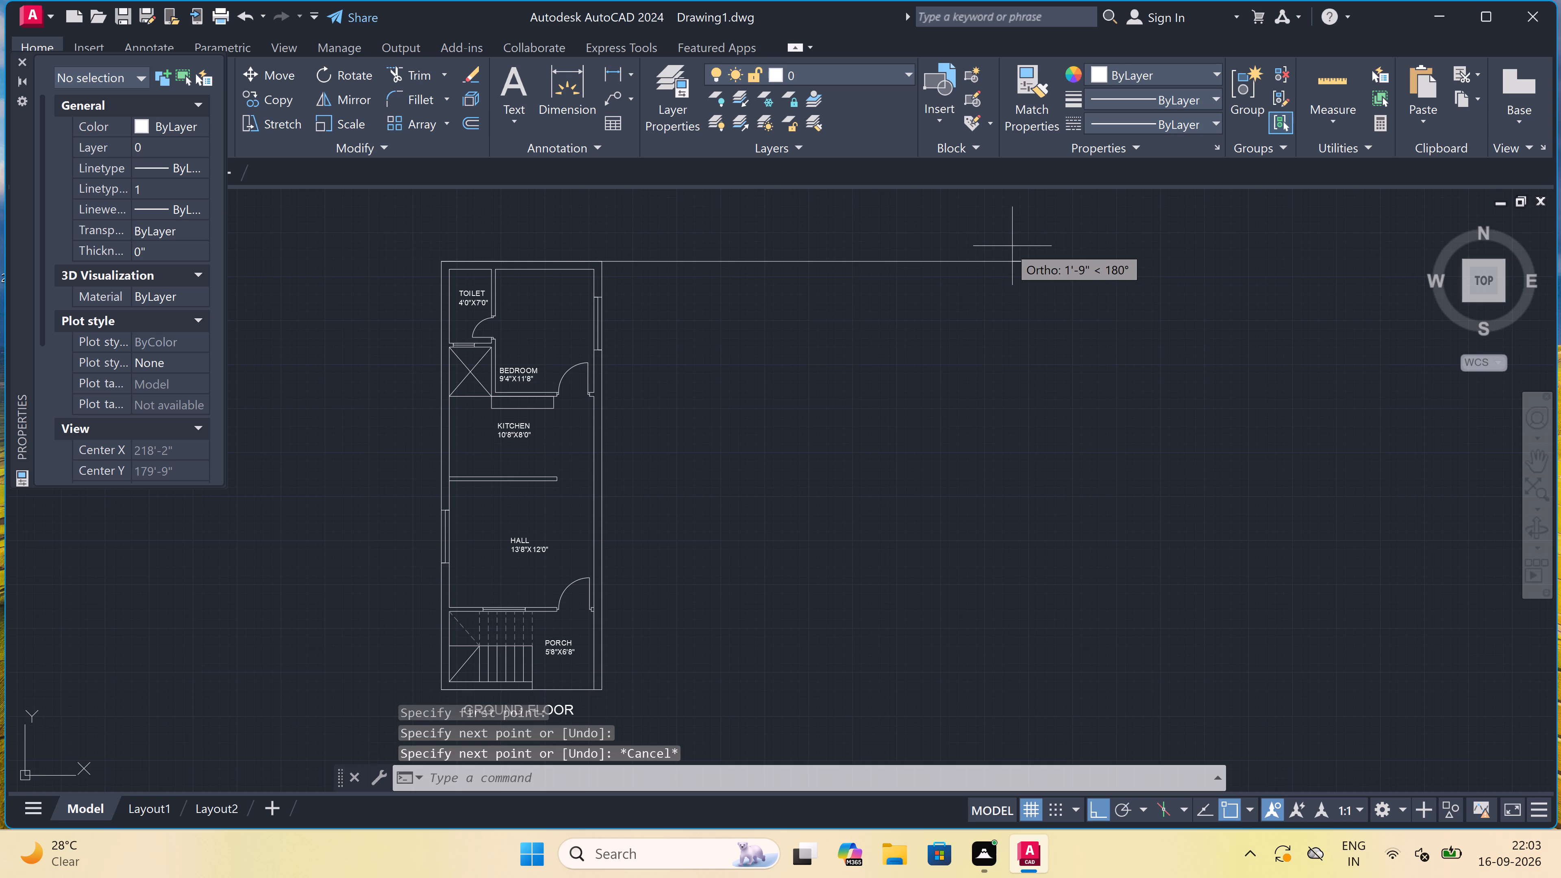
Draw a vertical line from the extended top line, slightly outside the plan's right wall, down to the level of the GROUND FLOOR title.
key(space)
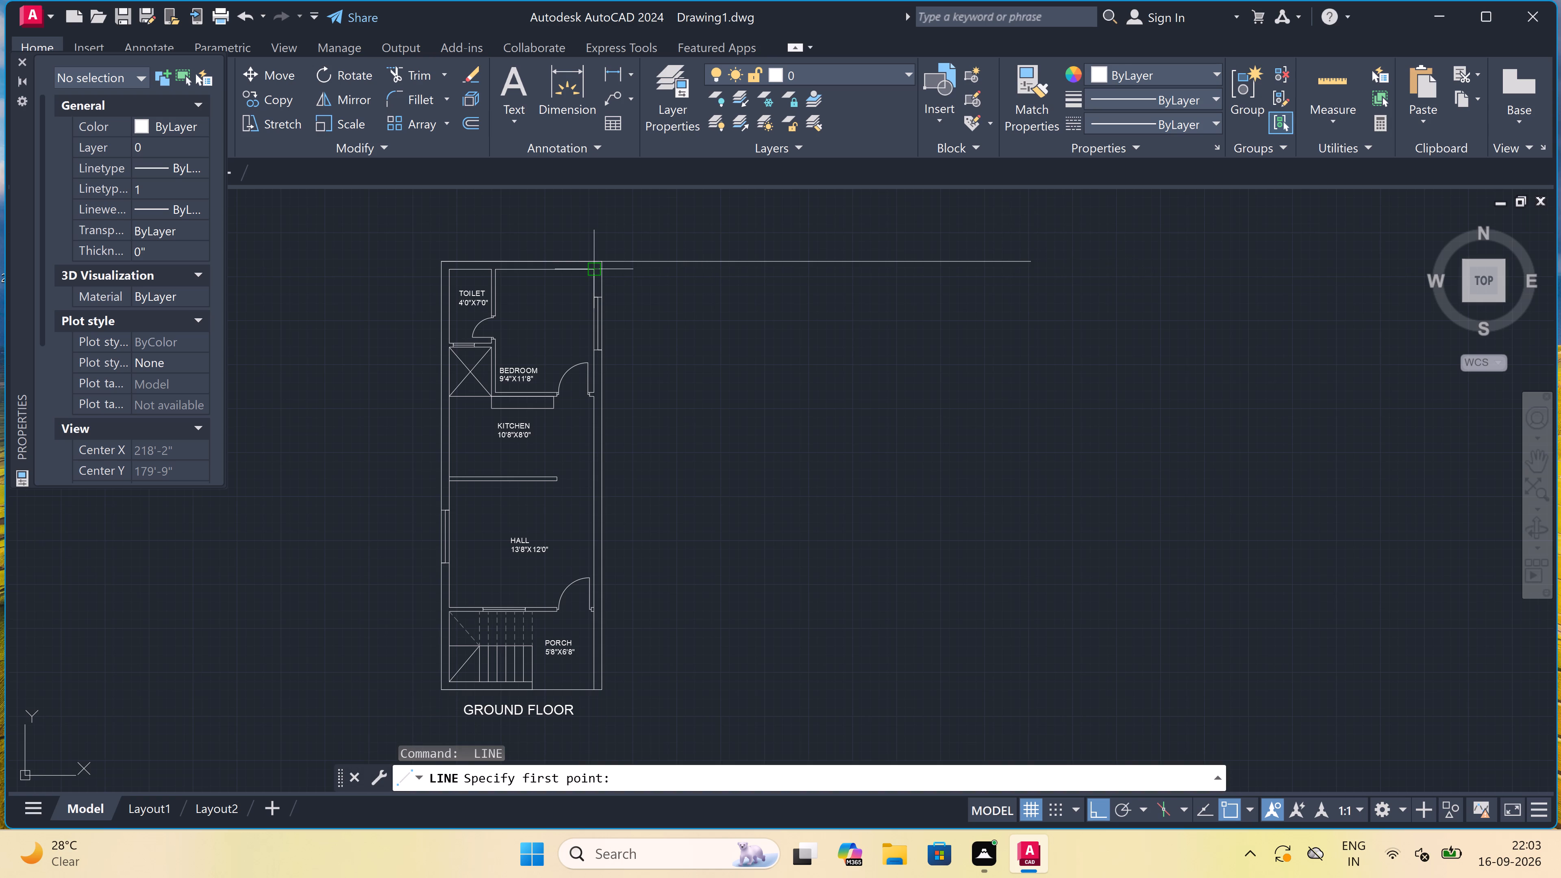
scroll(598, 271, up, 1)
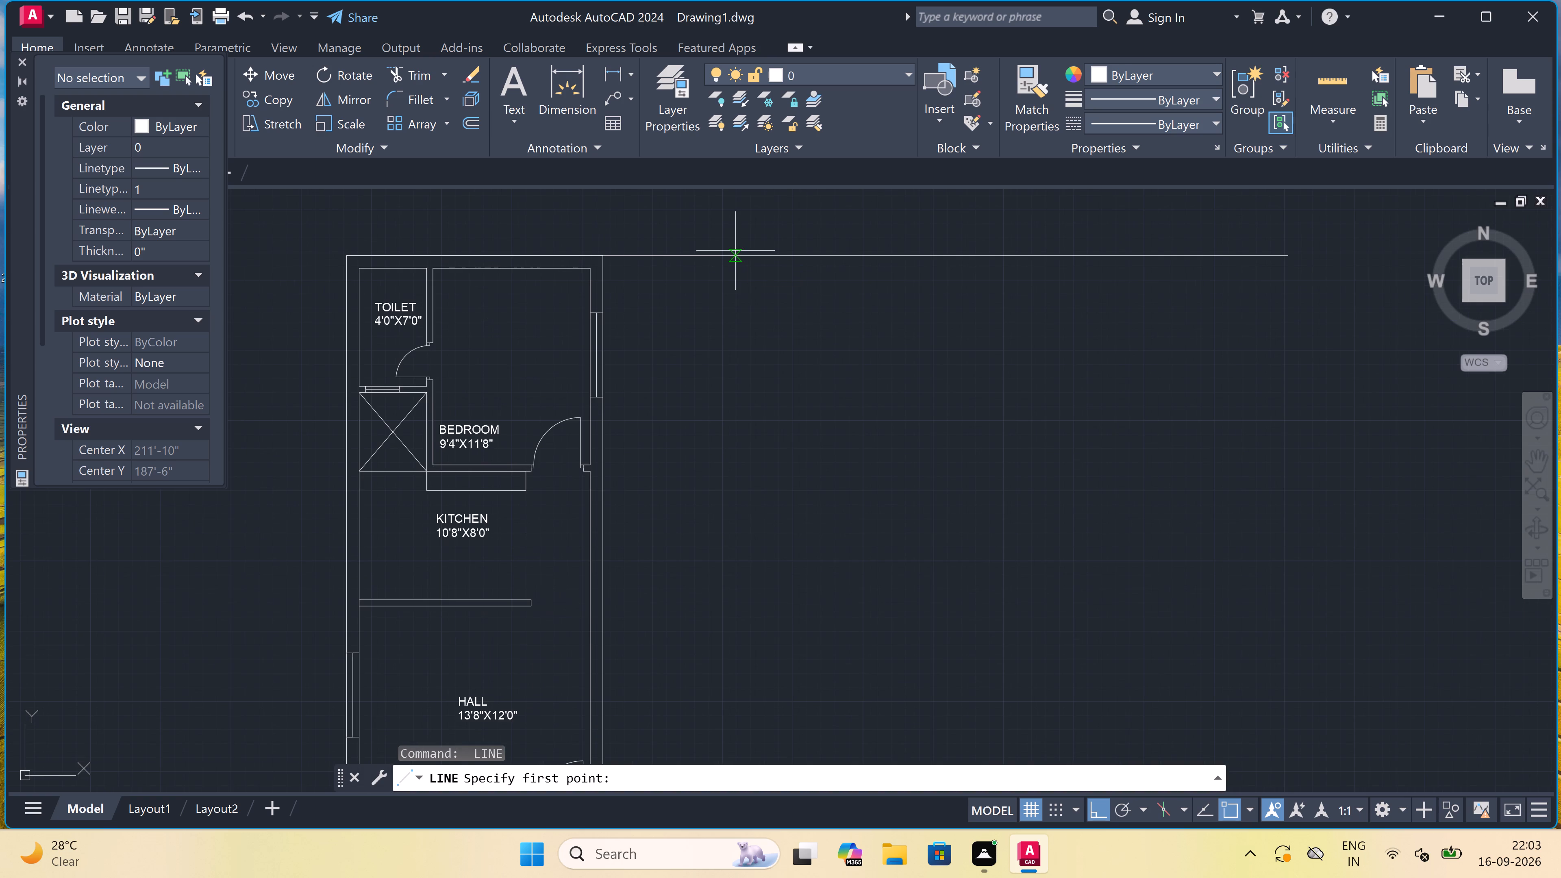
click(635, 256)
scroll(635, 256, down, 3)
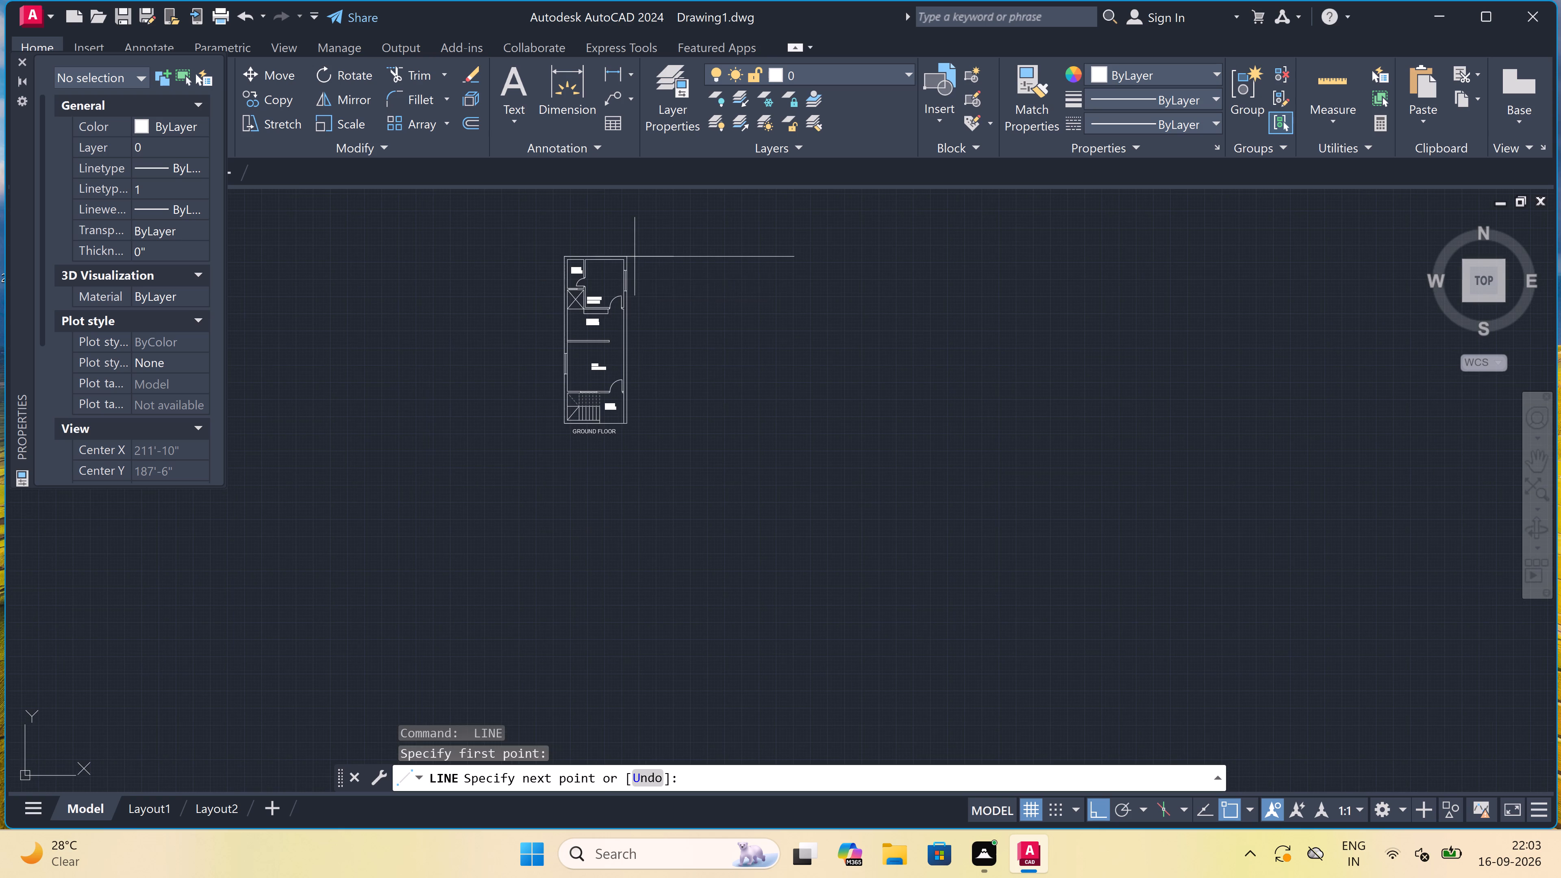
scroll(642, 381, up, 3)
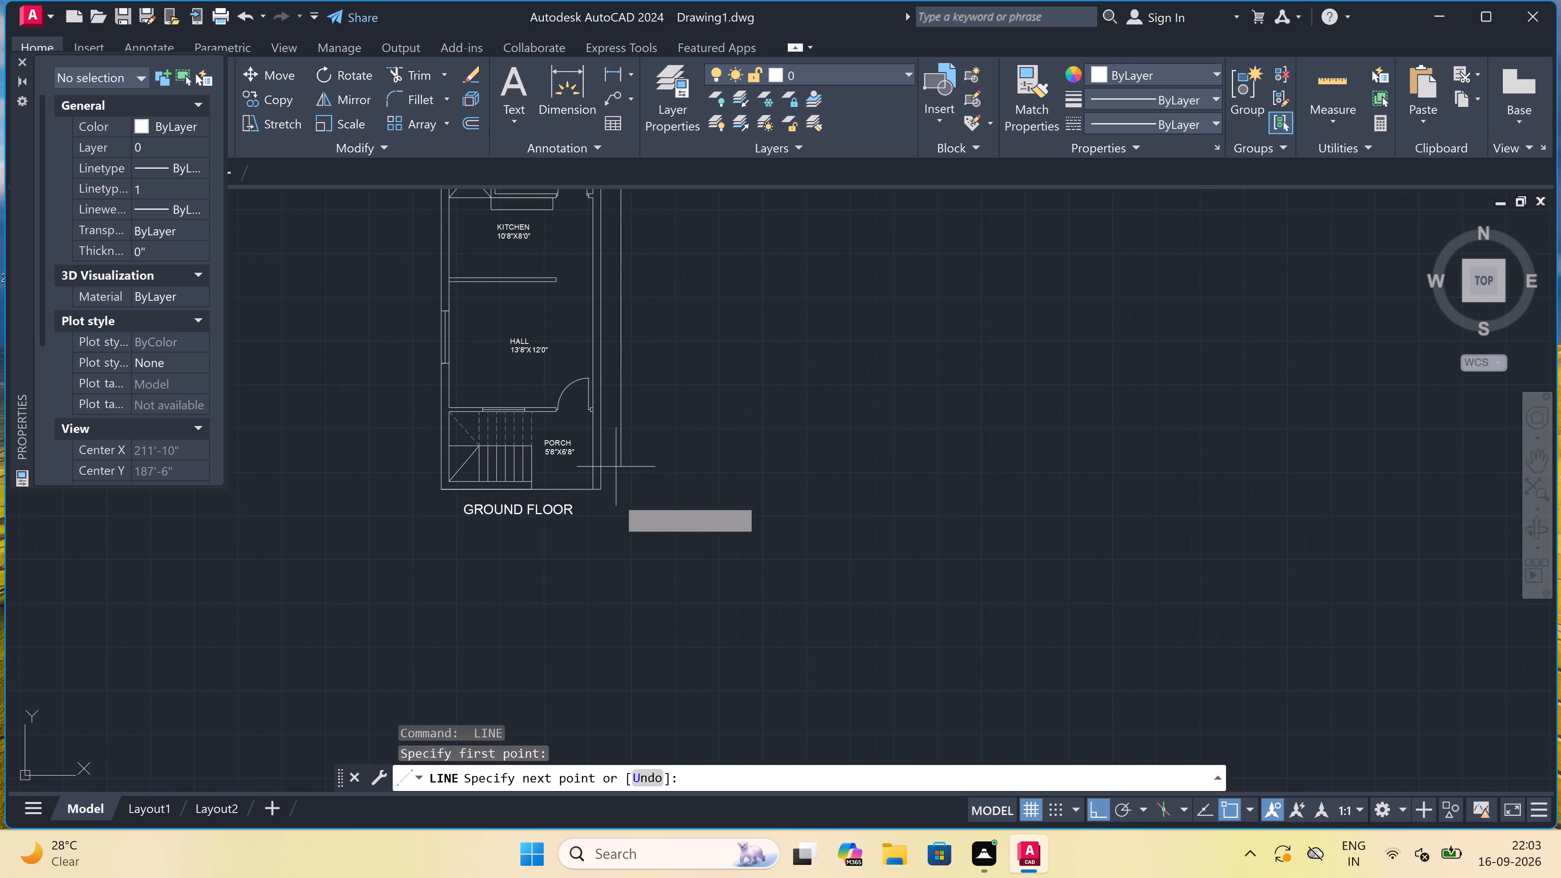
click(617, 511)
key(Escape)
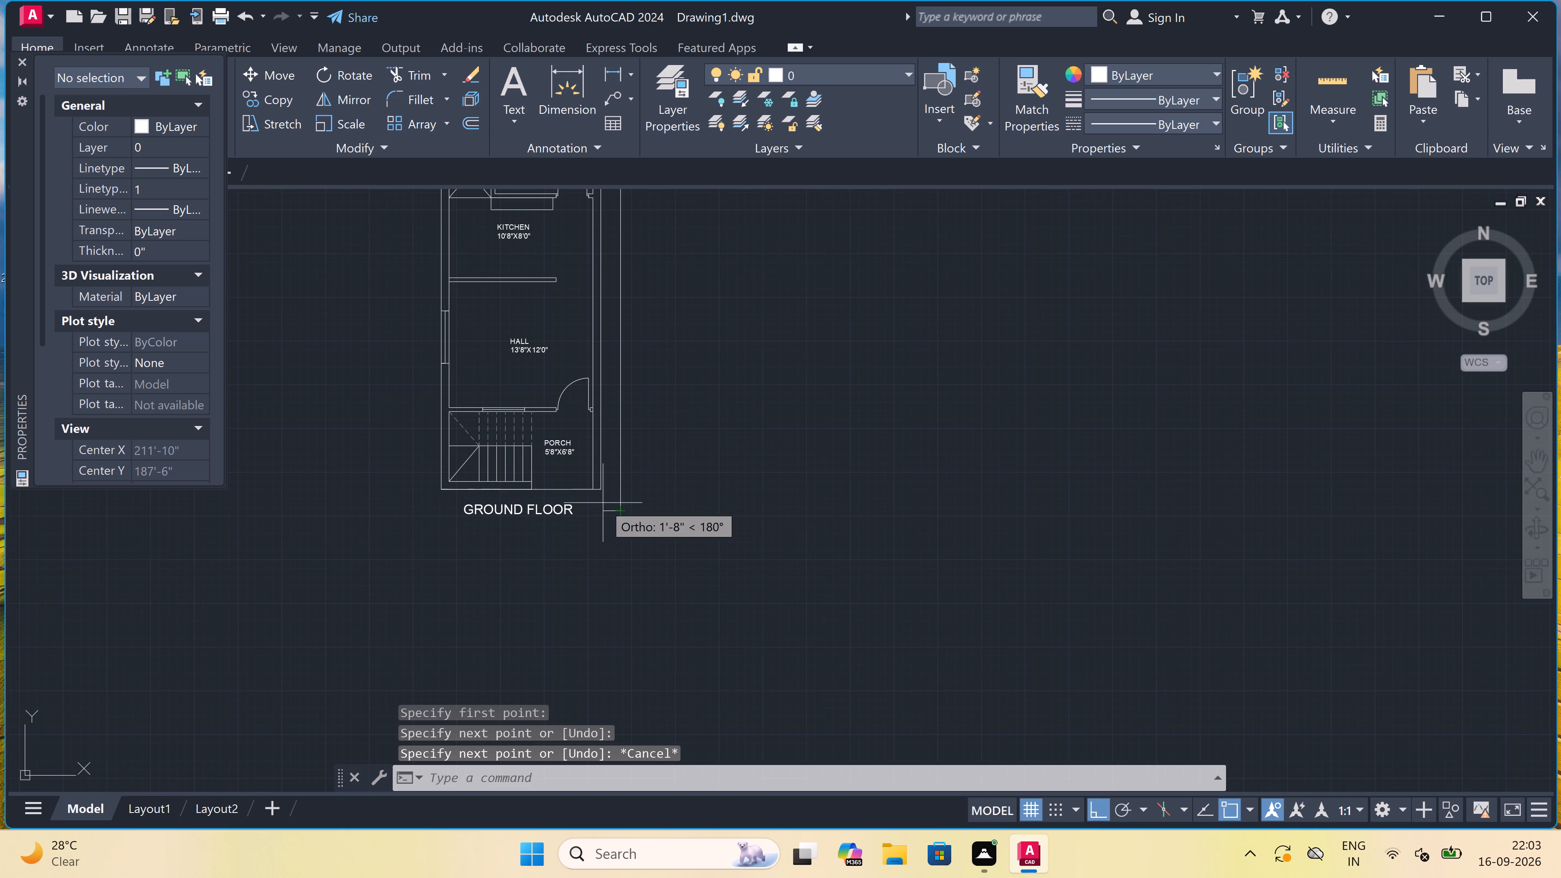
Offset the extended top line by 9" to both its upper and lower sides.
scroll(603, 504, down, 2)
scroll(604, 330, up, 4)
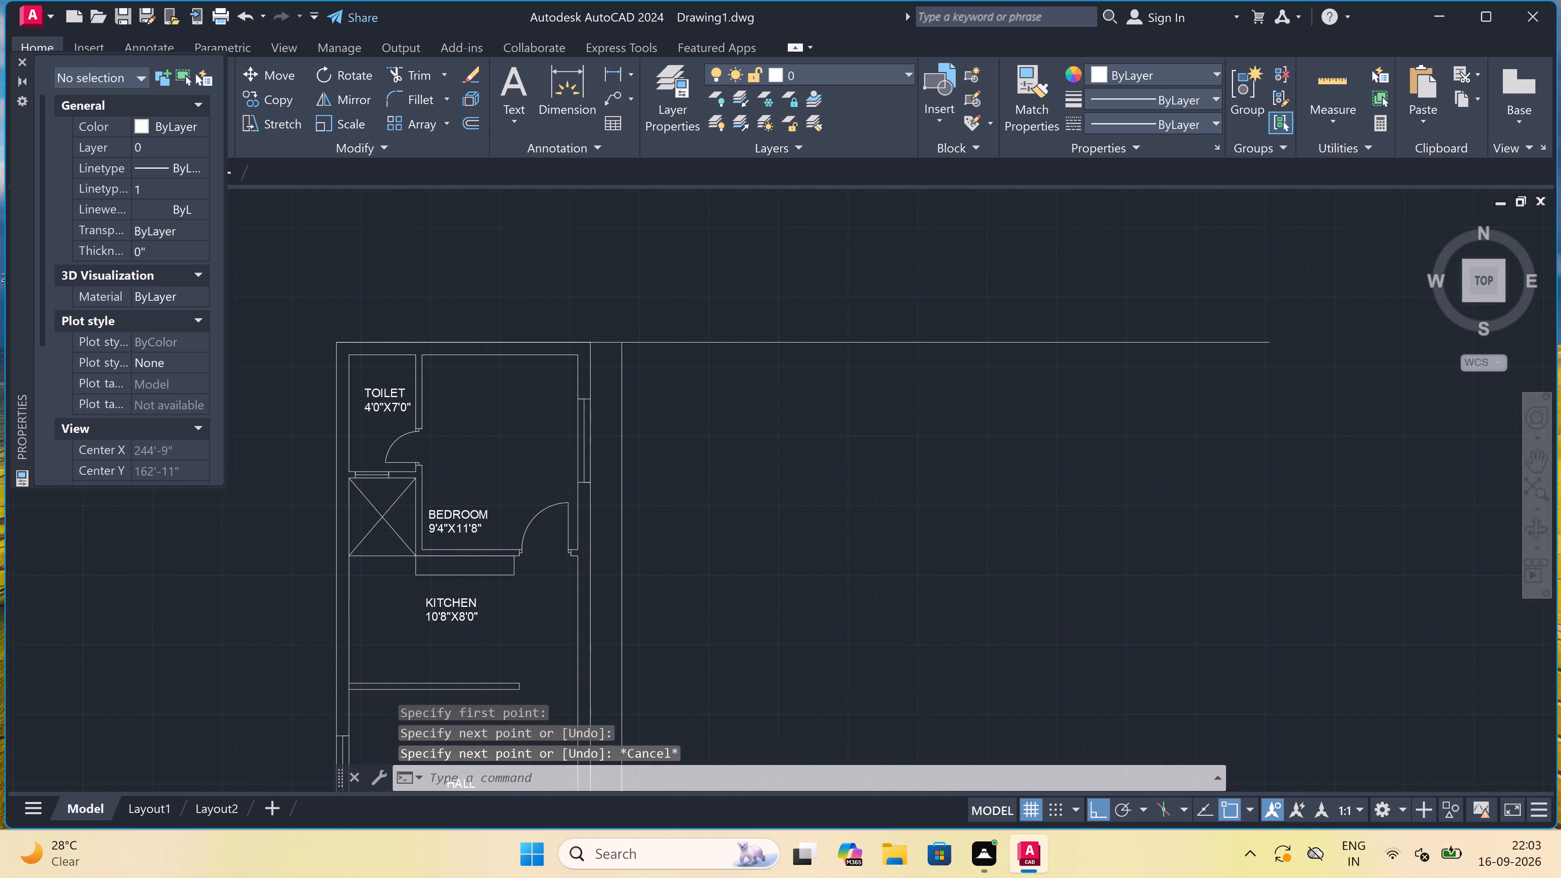
scroll(705, 355, down, 3)
scroll(749, 353, up, 3)
text(O)
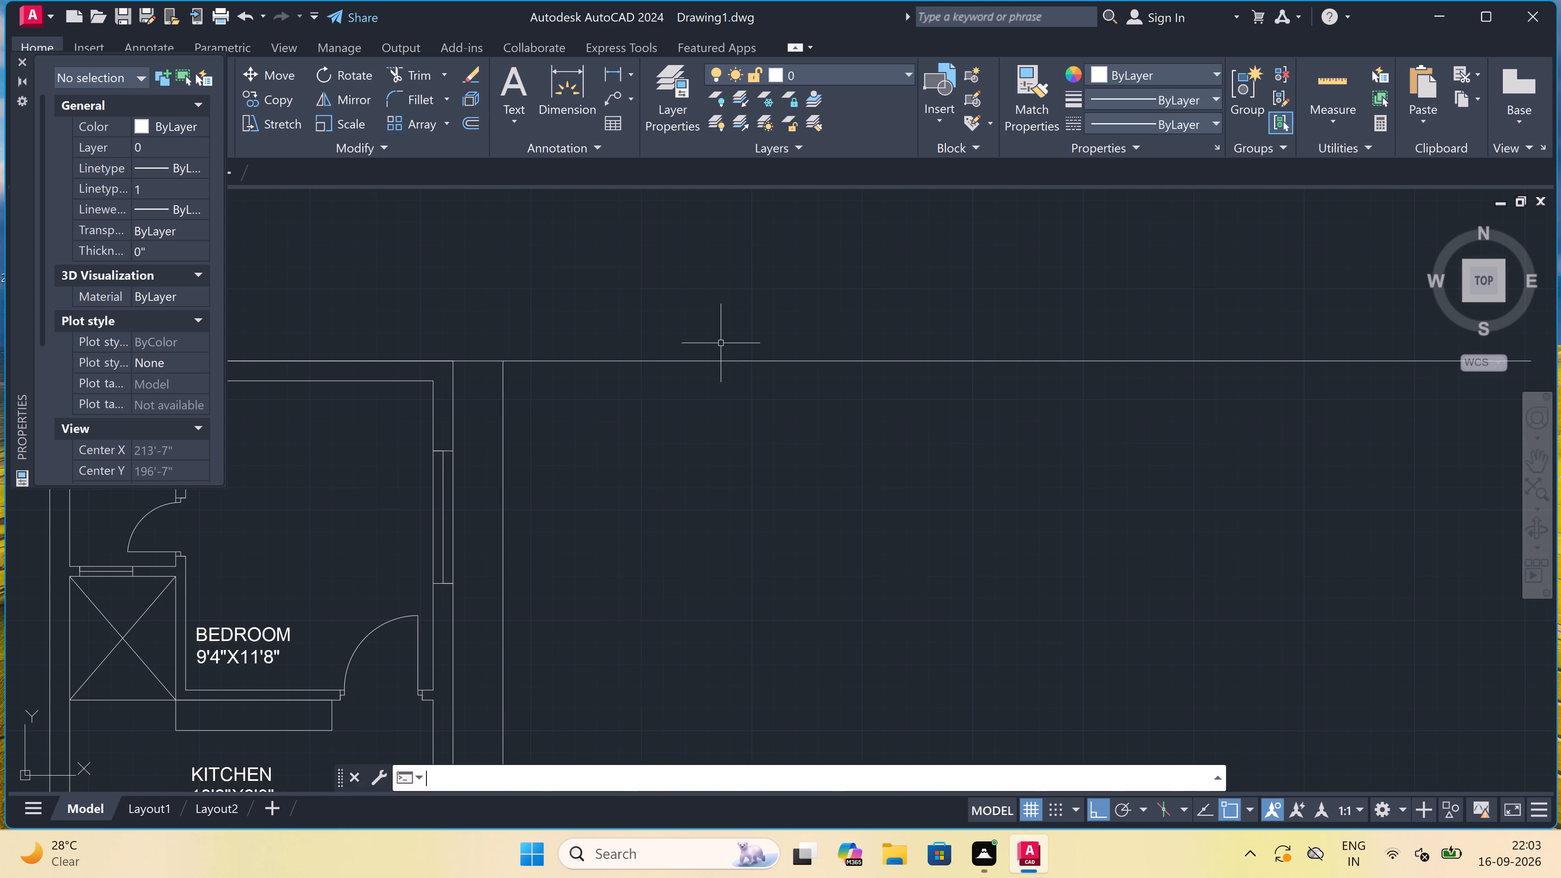
key(space)
click(712, 361)
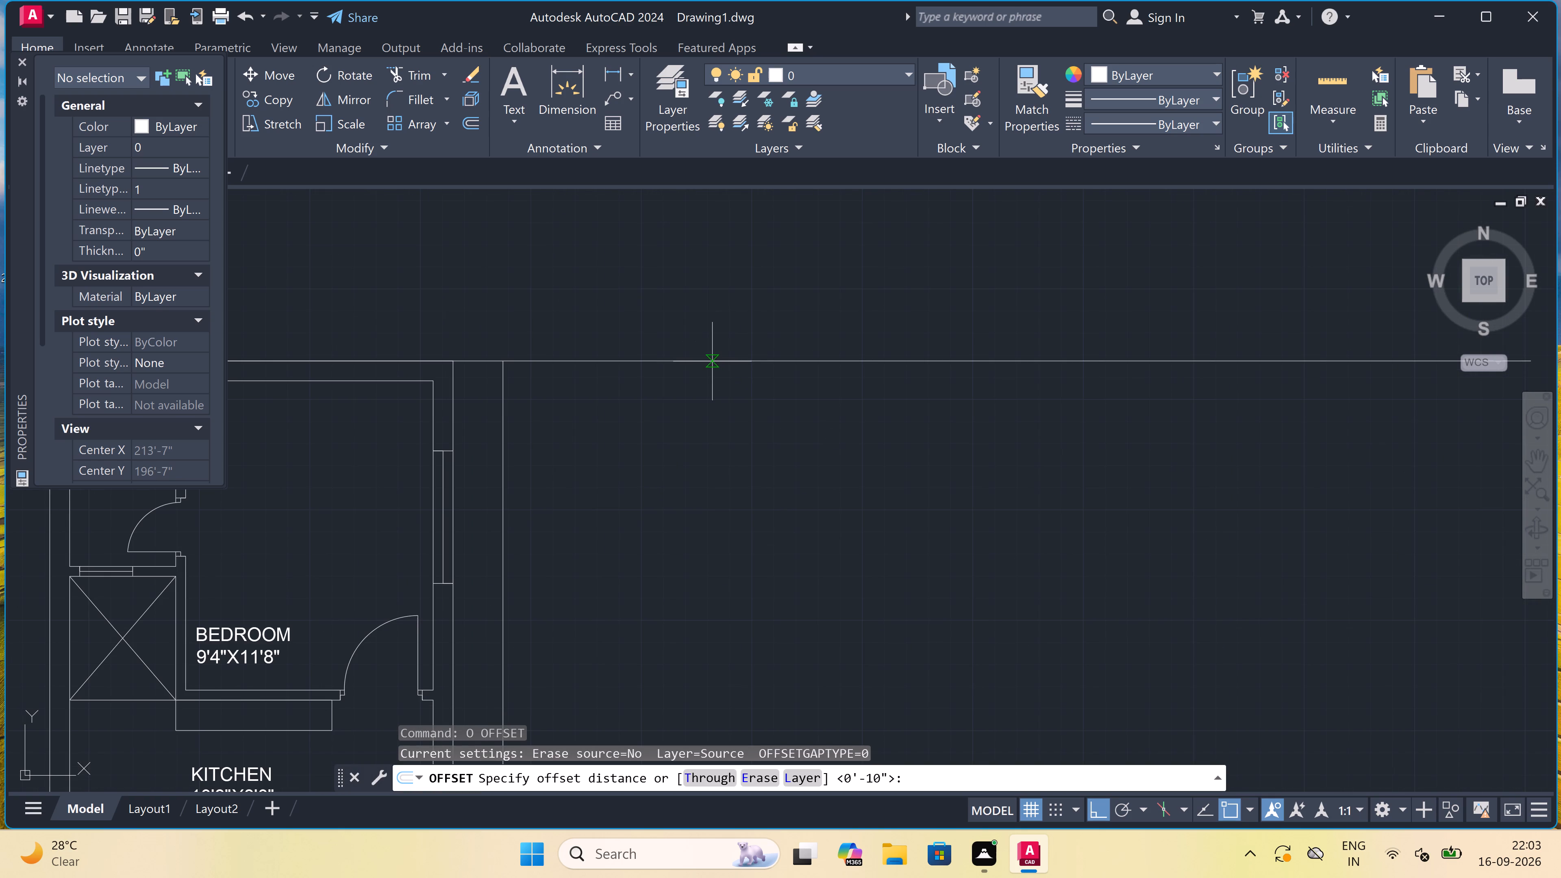
key(9)
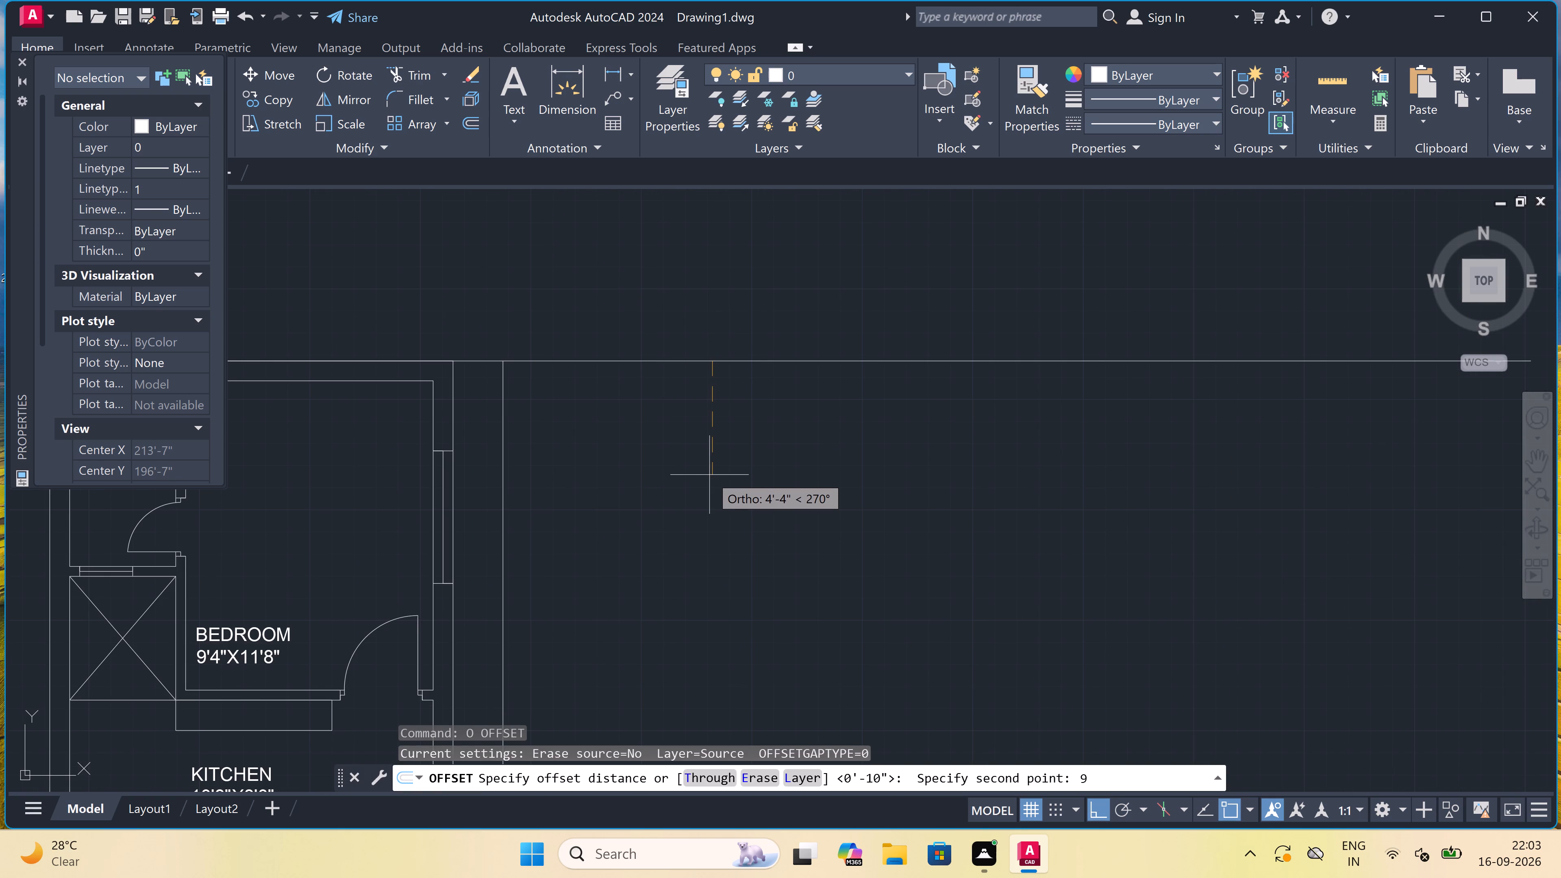
key(shift+quotedbl)
key(space)
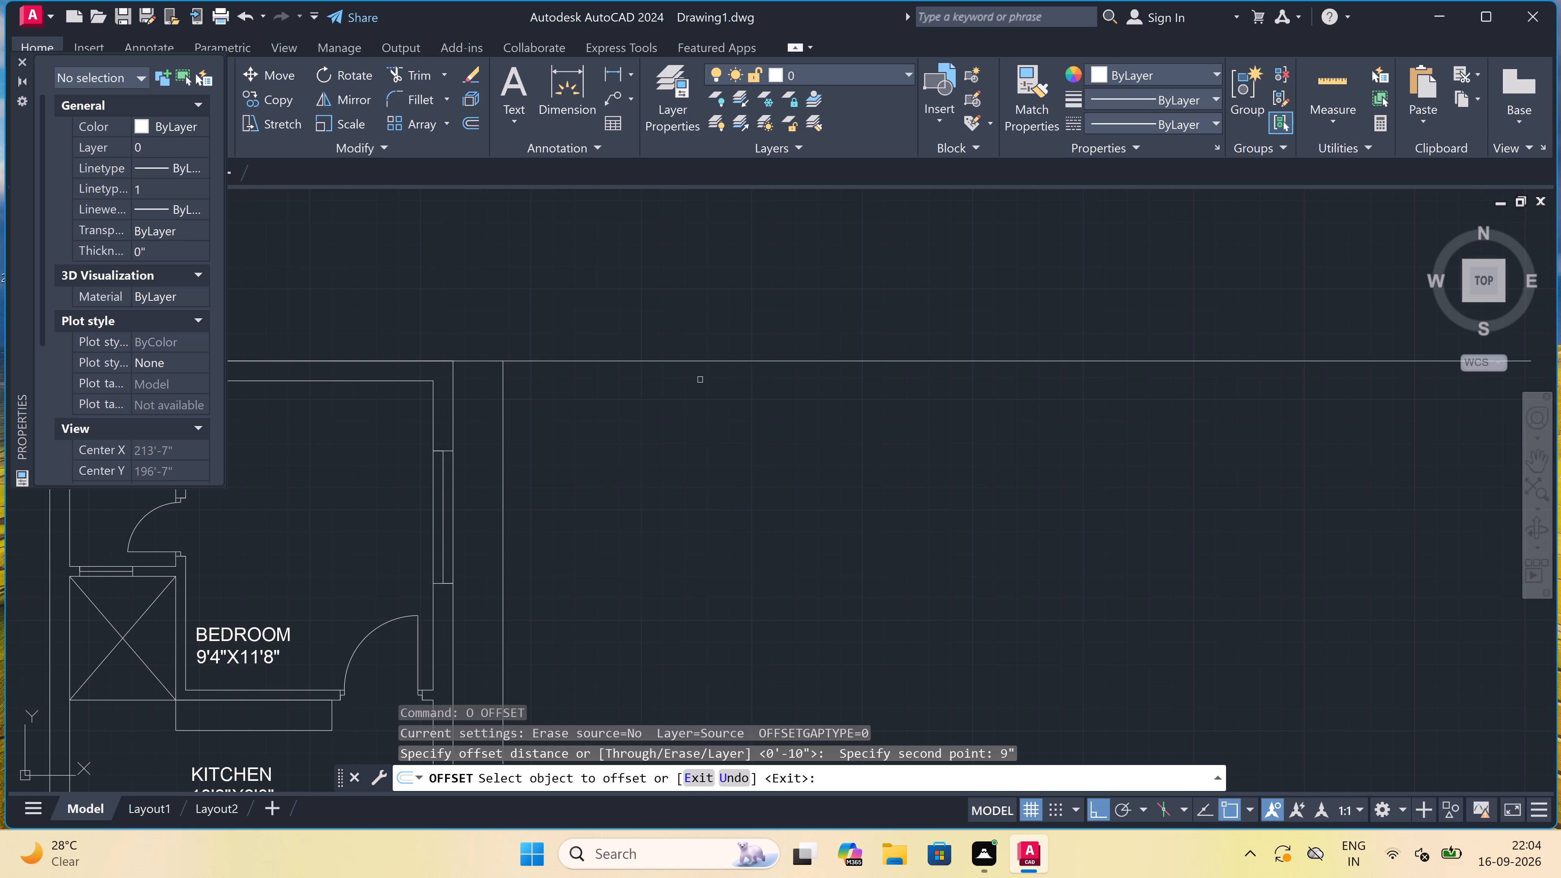
double_click(694, 359)
click(682, 388)
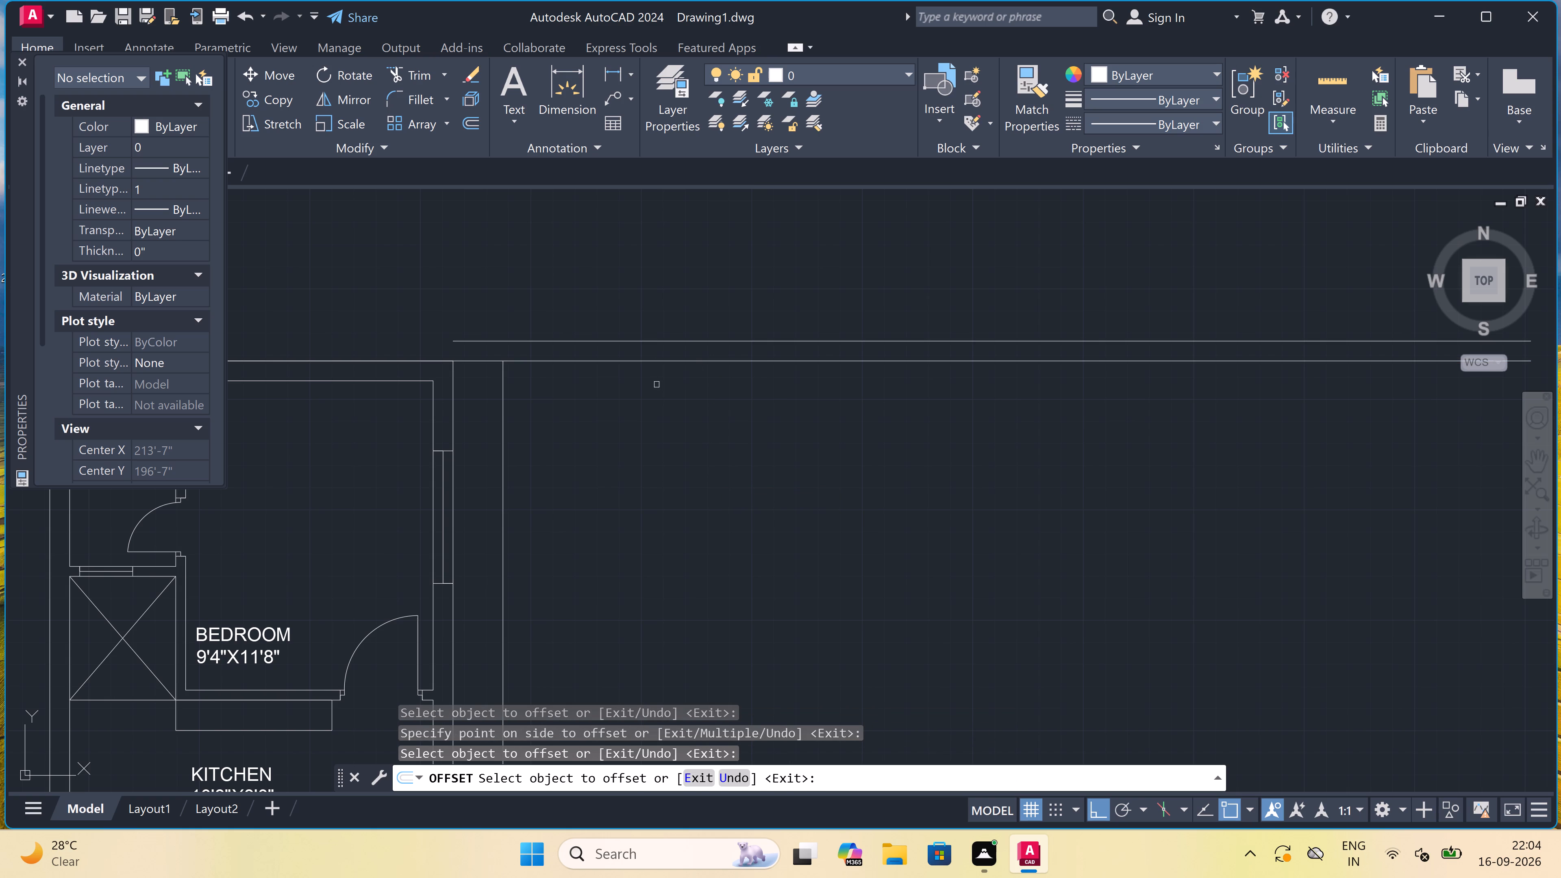
drag(655, 361, 651, 379)
click(644, 392)
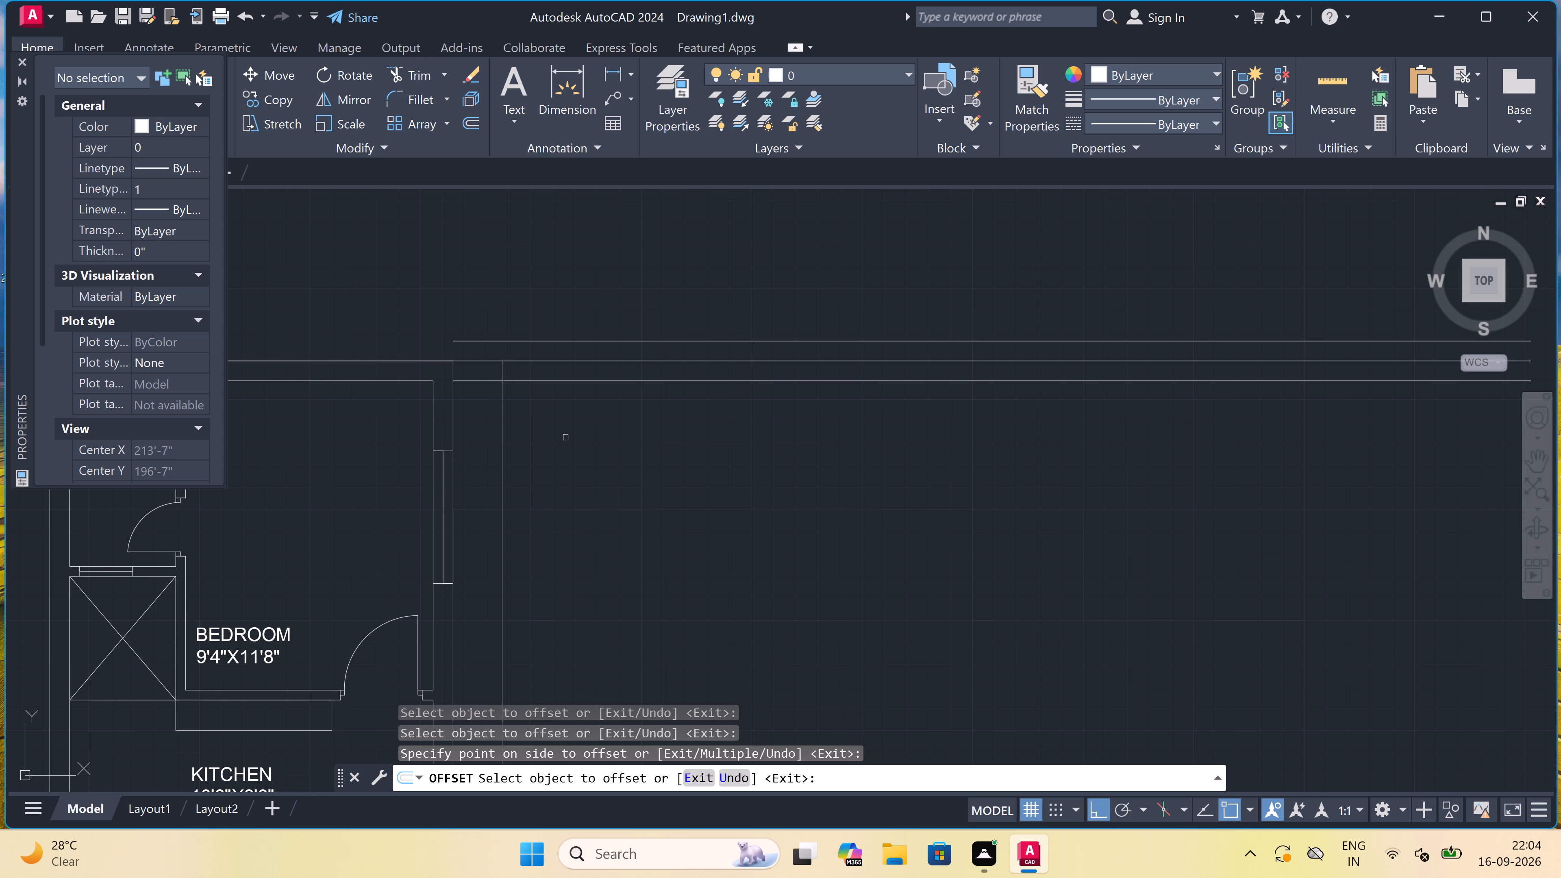
Offset the vertical line beside the plan 9" outward, away from the ground floor plan.
triple_click(505, 415)
click(531, 424)
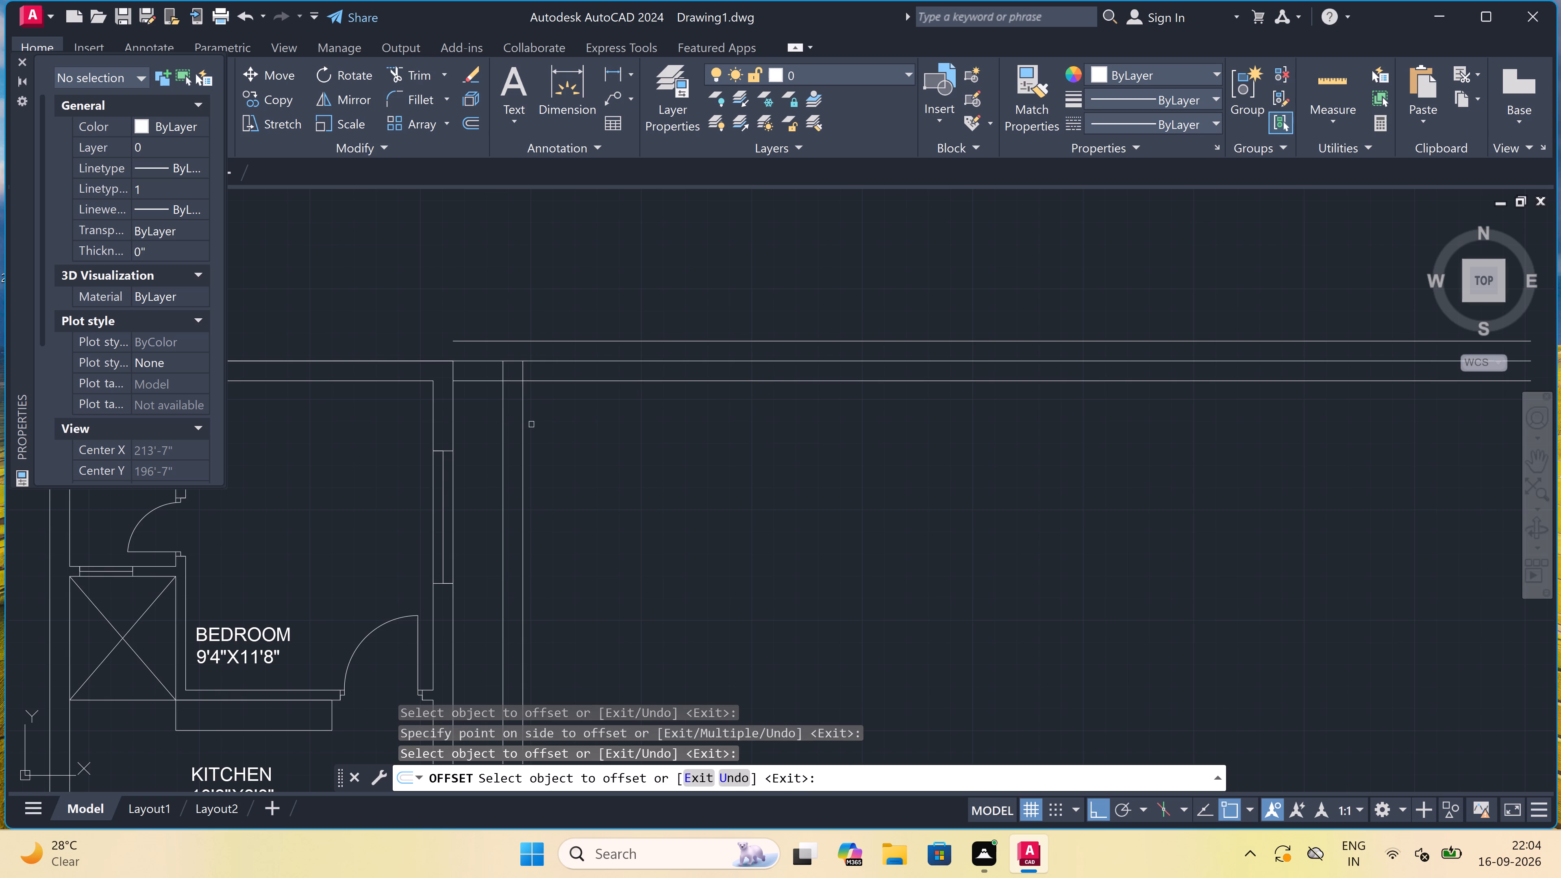
key(Escape)
Trim away the uppermost offset line and the horizontal pieces bridging the gap between the plan and the new vertical wall.
text(TR)
key(space)
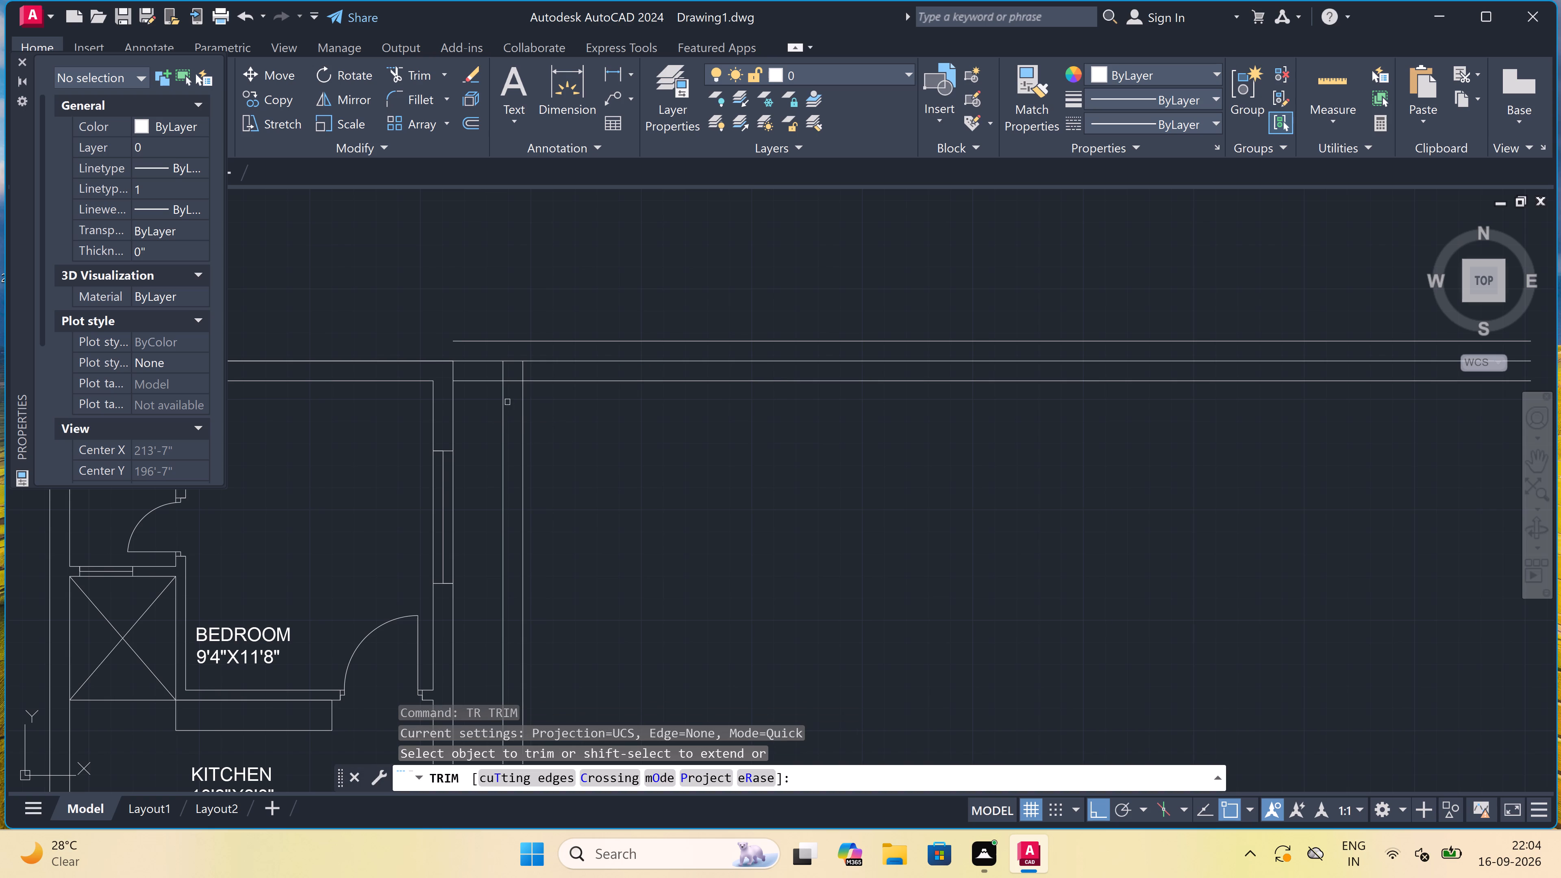
click(494, 396)
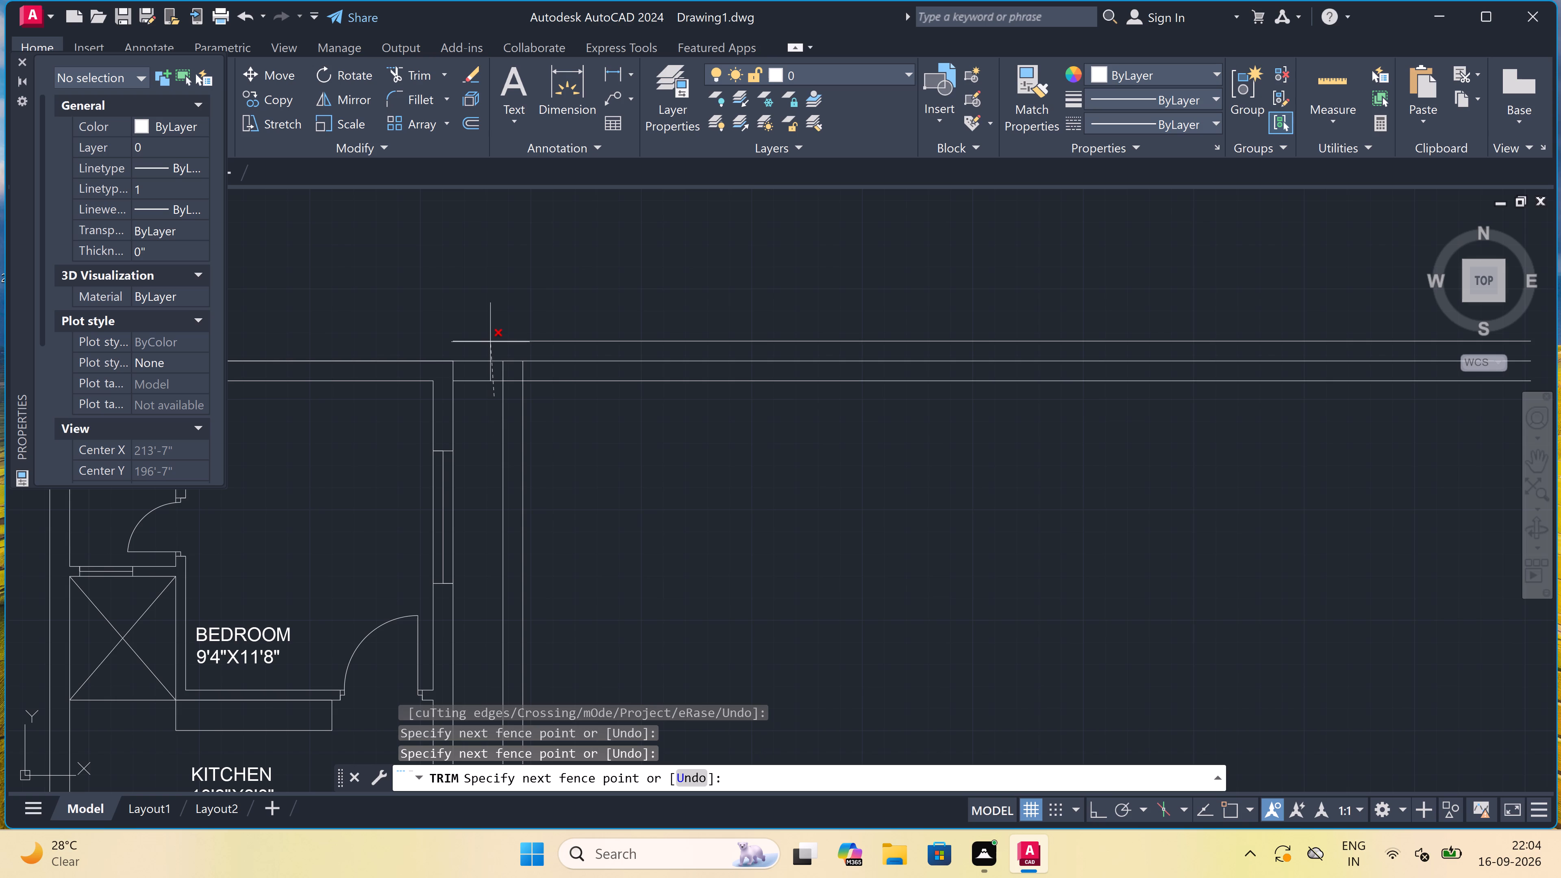
triple_click(490, 330)
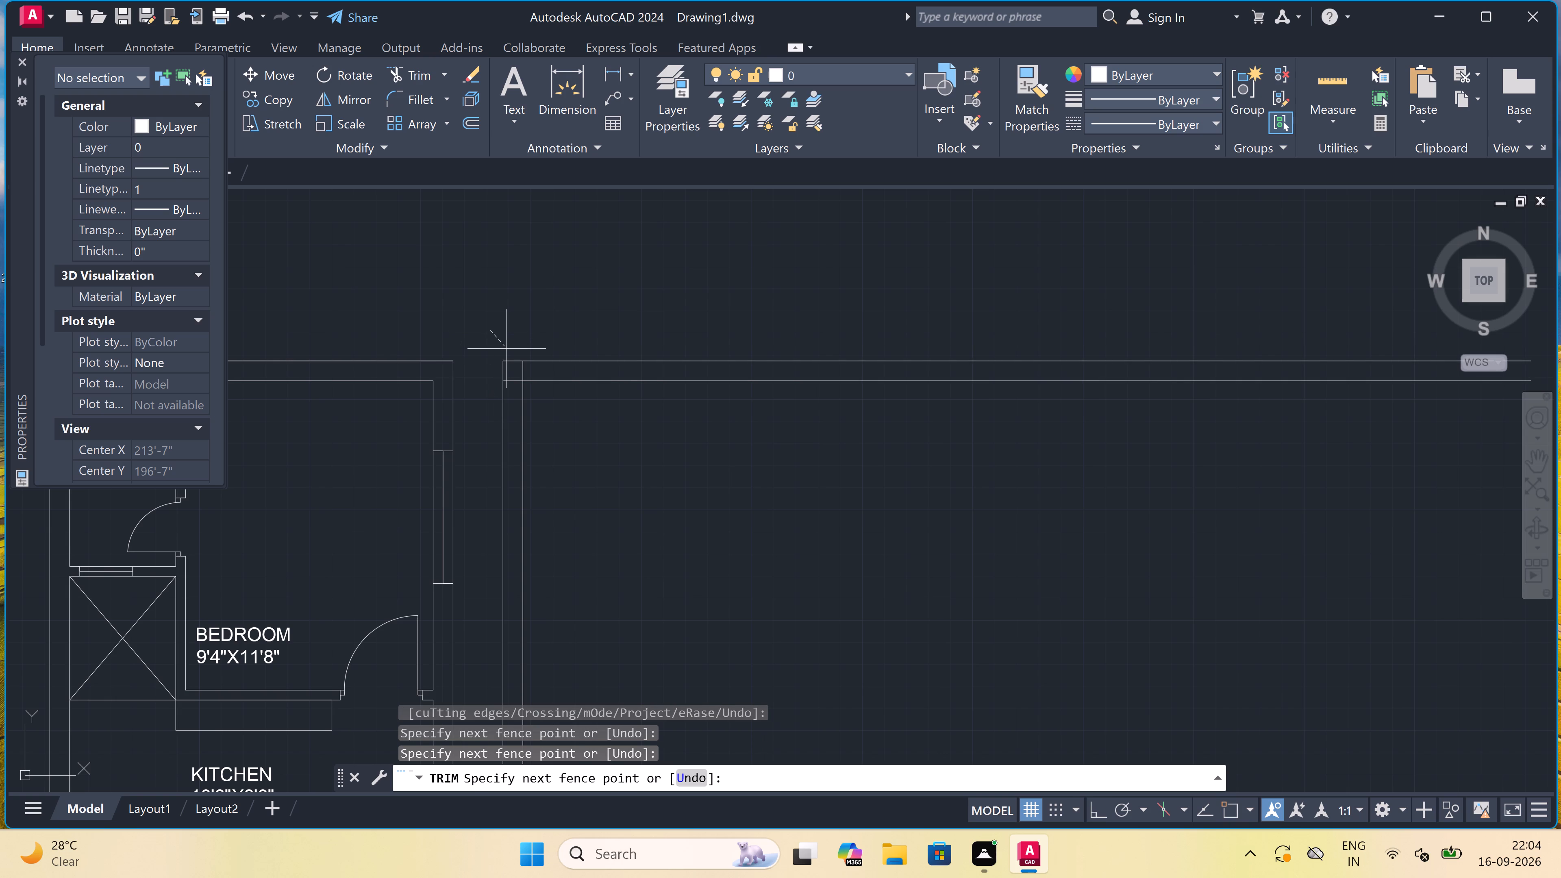
key(Escape)
Trim the overlapping inner line ends at the new outline's upper left corner to form a clean wall corner.
key(space)
scroll(513, 383, up, 2)
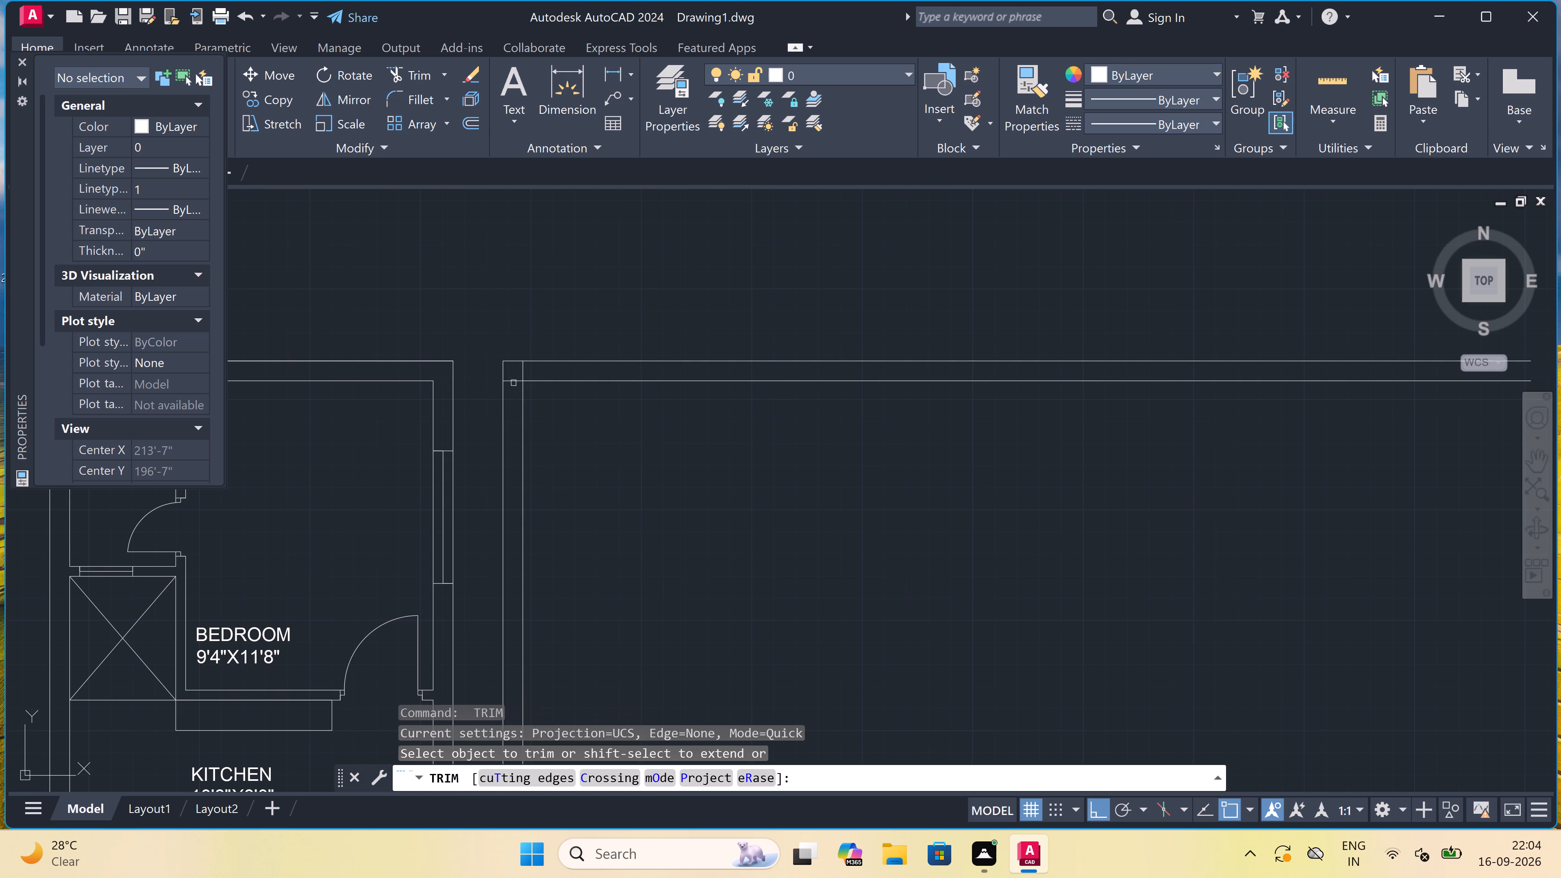
click(511, 377)
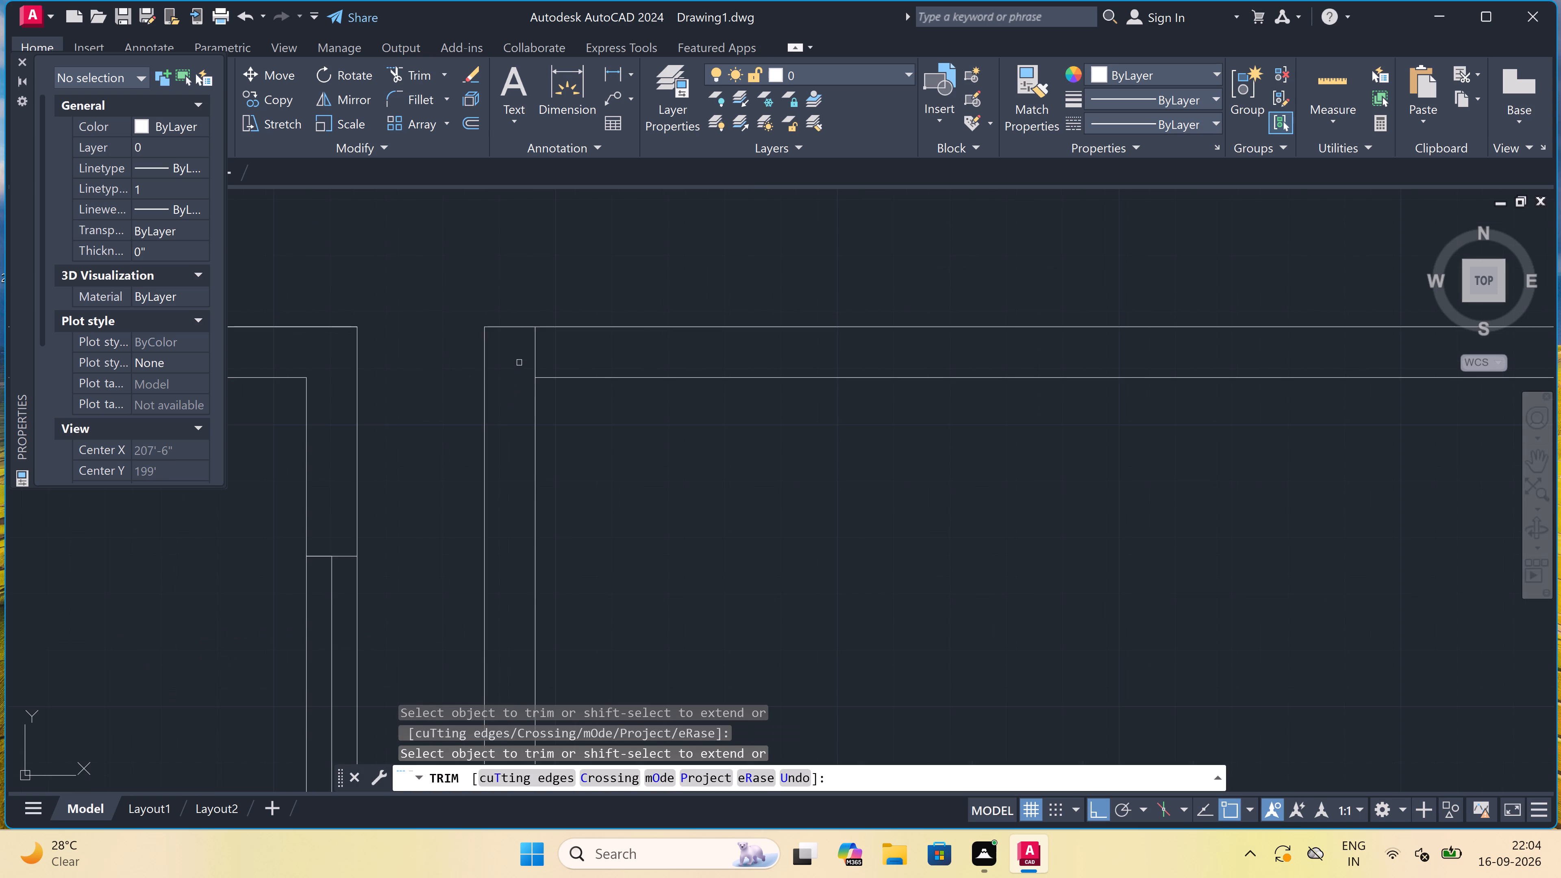
double_click(519, 361)
double_click(565, 355)
key(Escape)
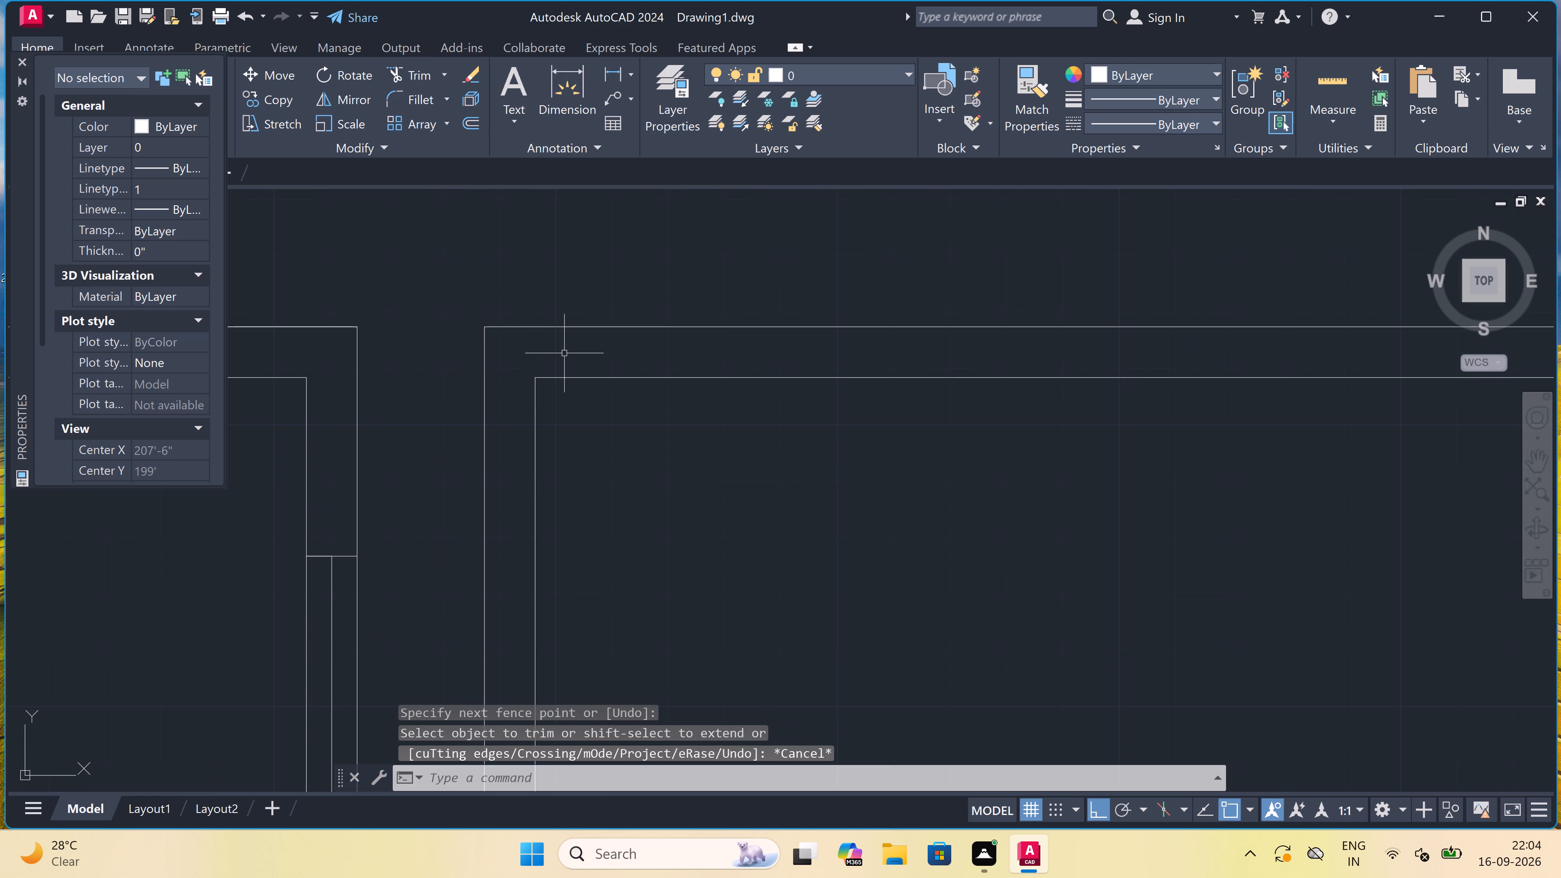
Offset the inner line of the new top wall 10' downward.
scroll(565, 348, down, 4)
scroll(576, 363, up, 1)
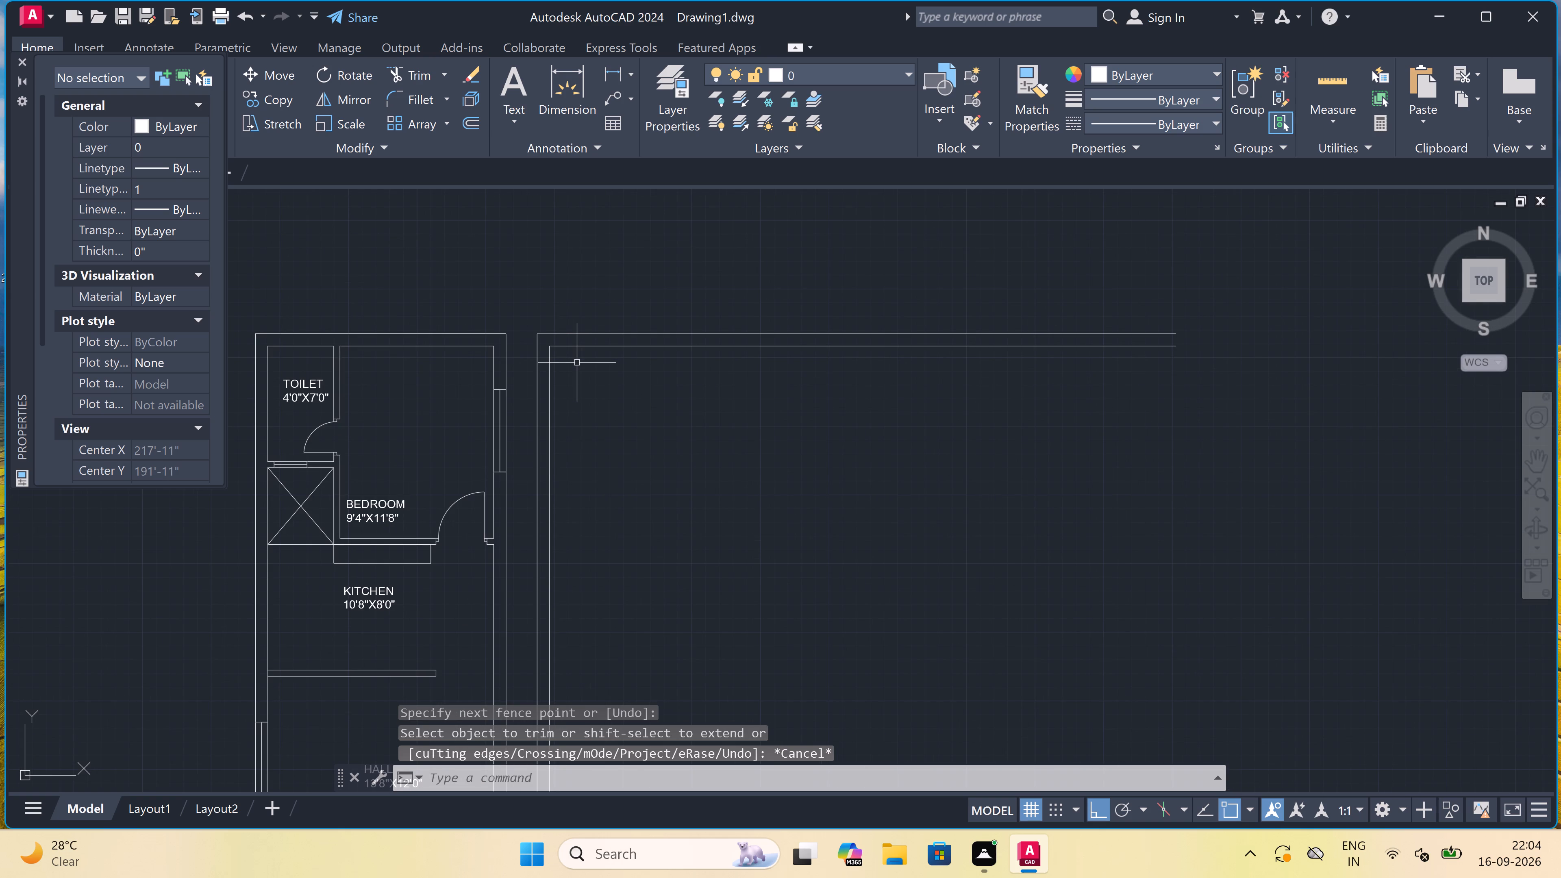
text(O)
key(space)
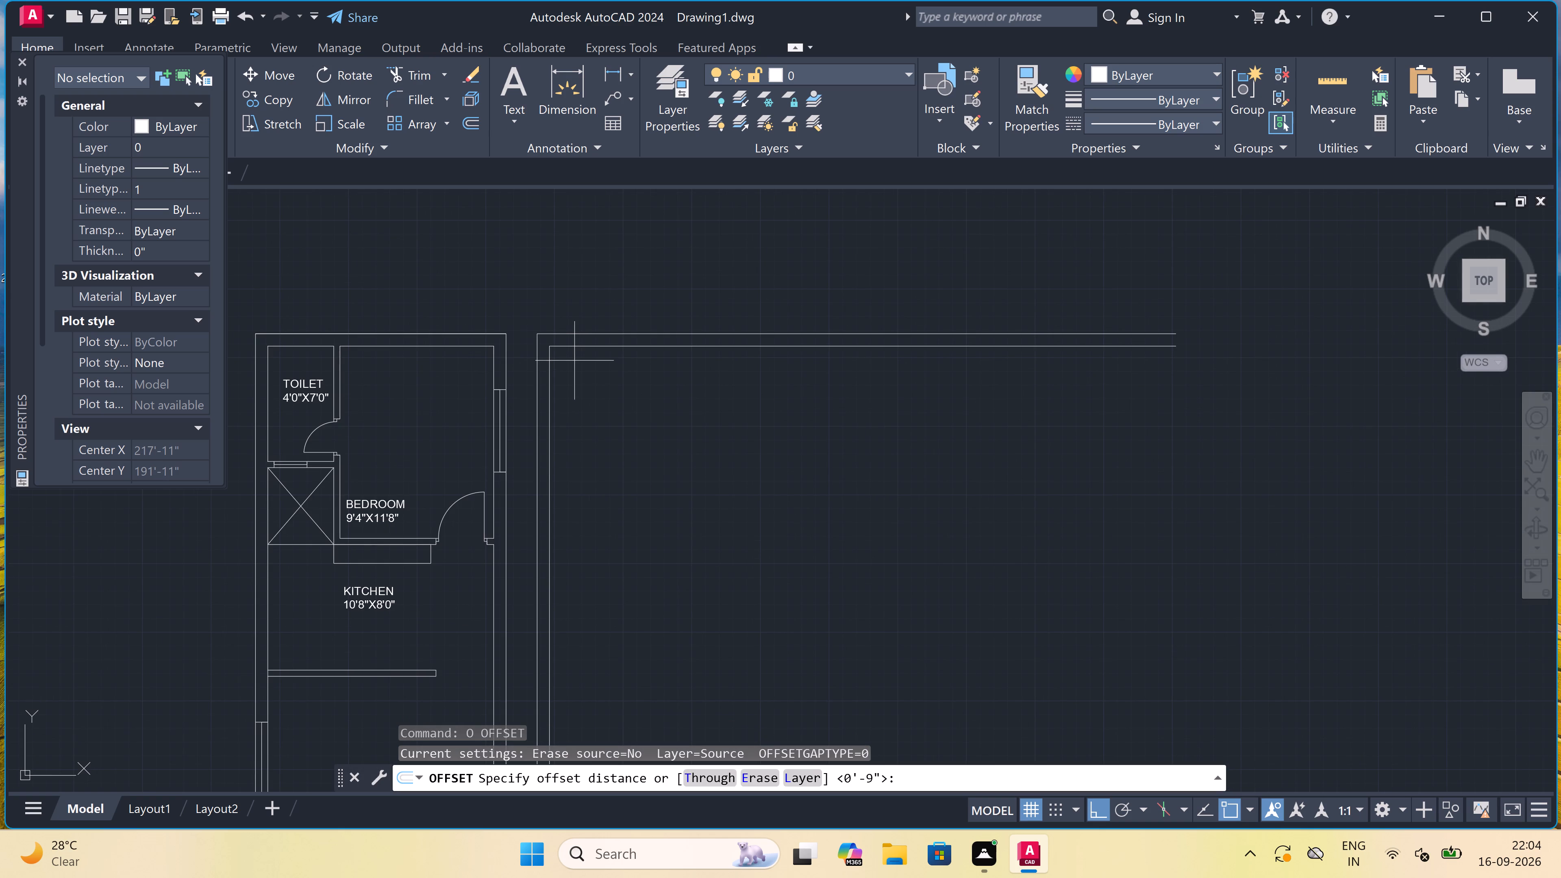
scroll(594, 337, up, 1)
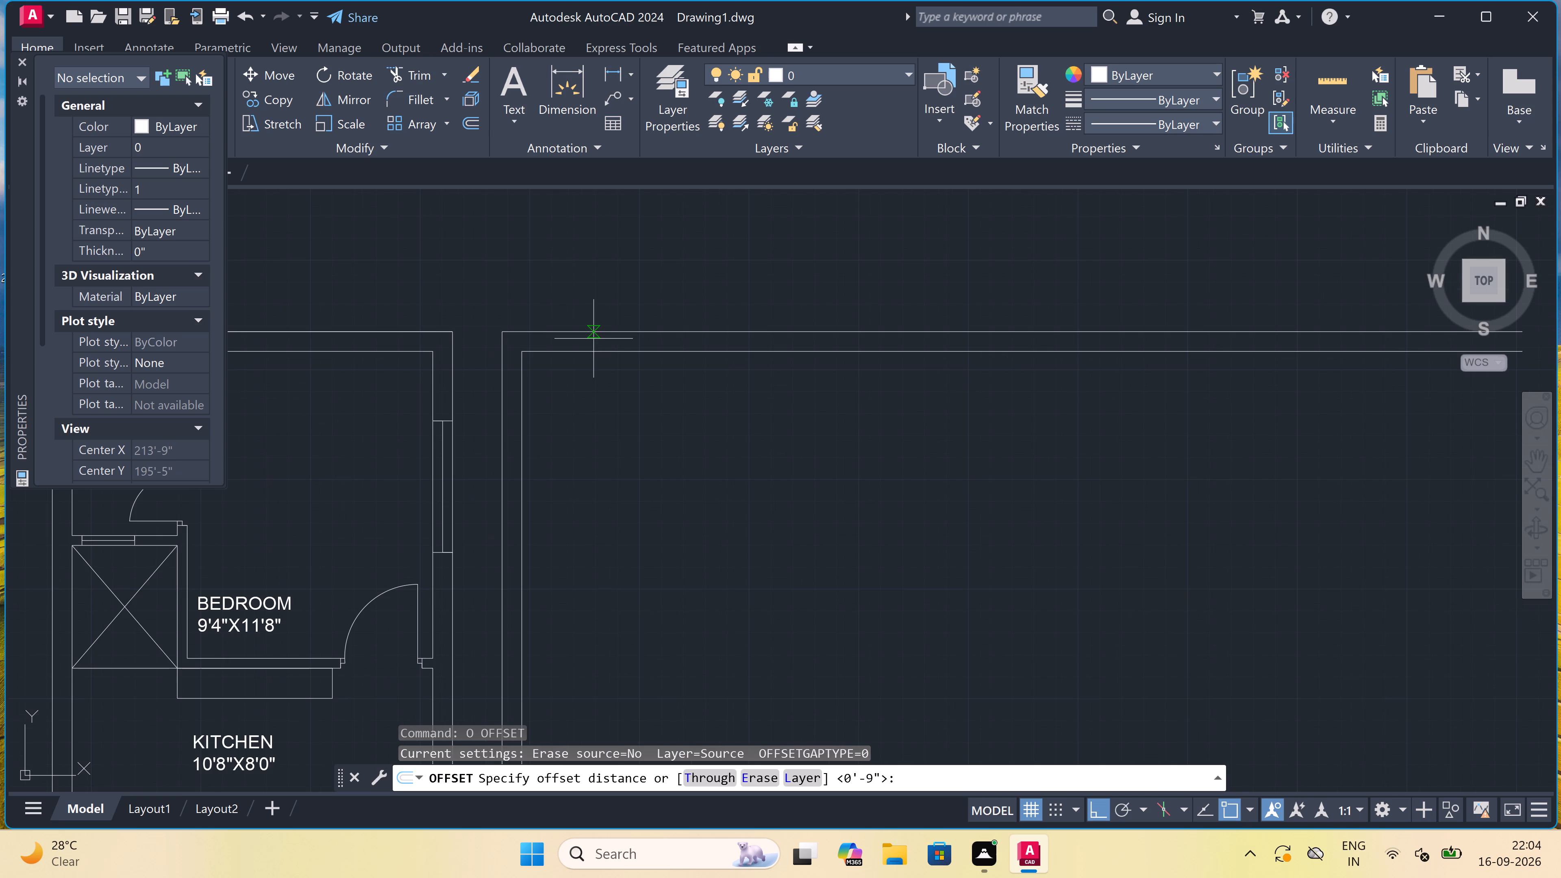
click(613, 359)
scroll(606, 485, up, 1)
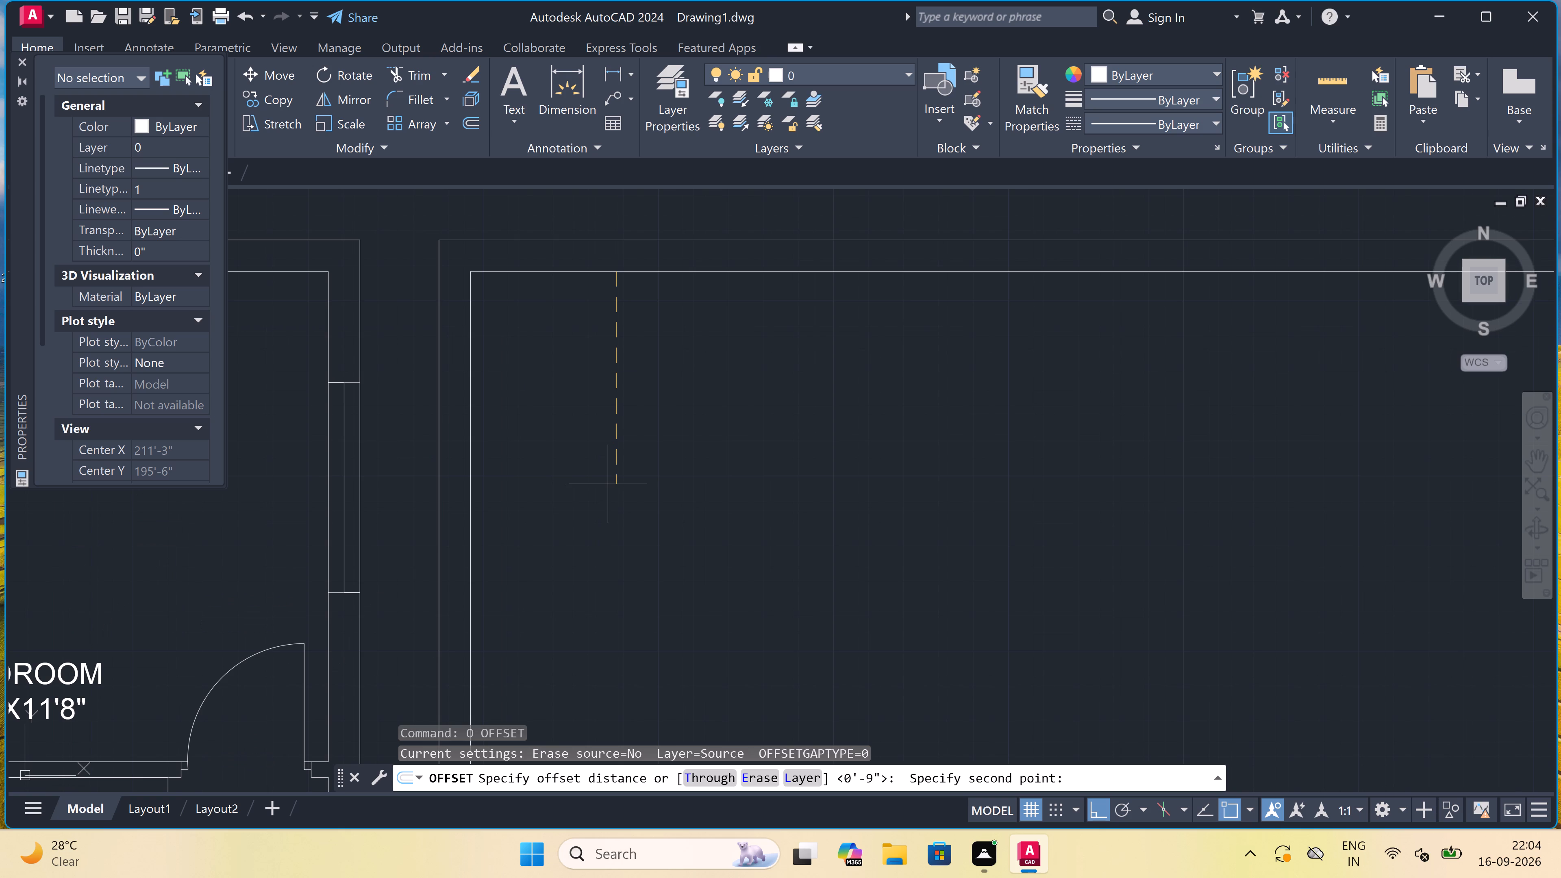
text(10')
key(space)
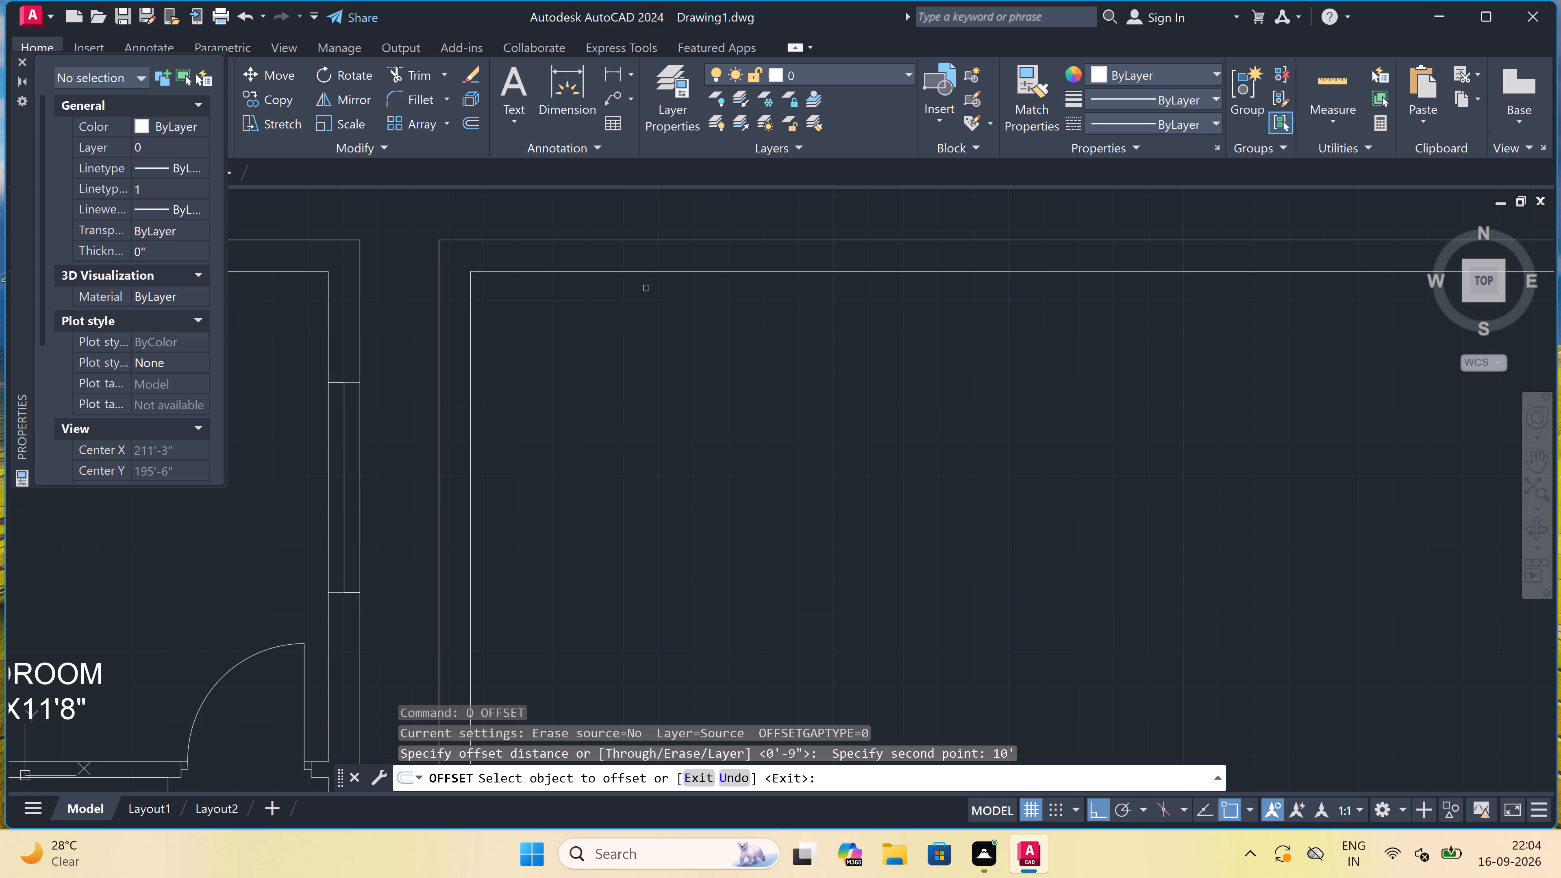
drag(649, 273, 647, 277)
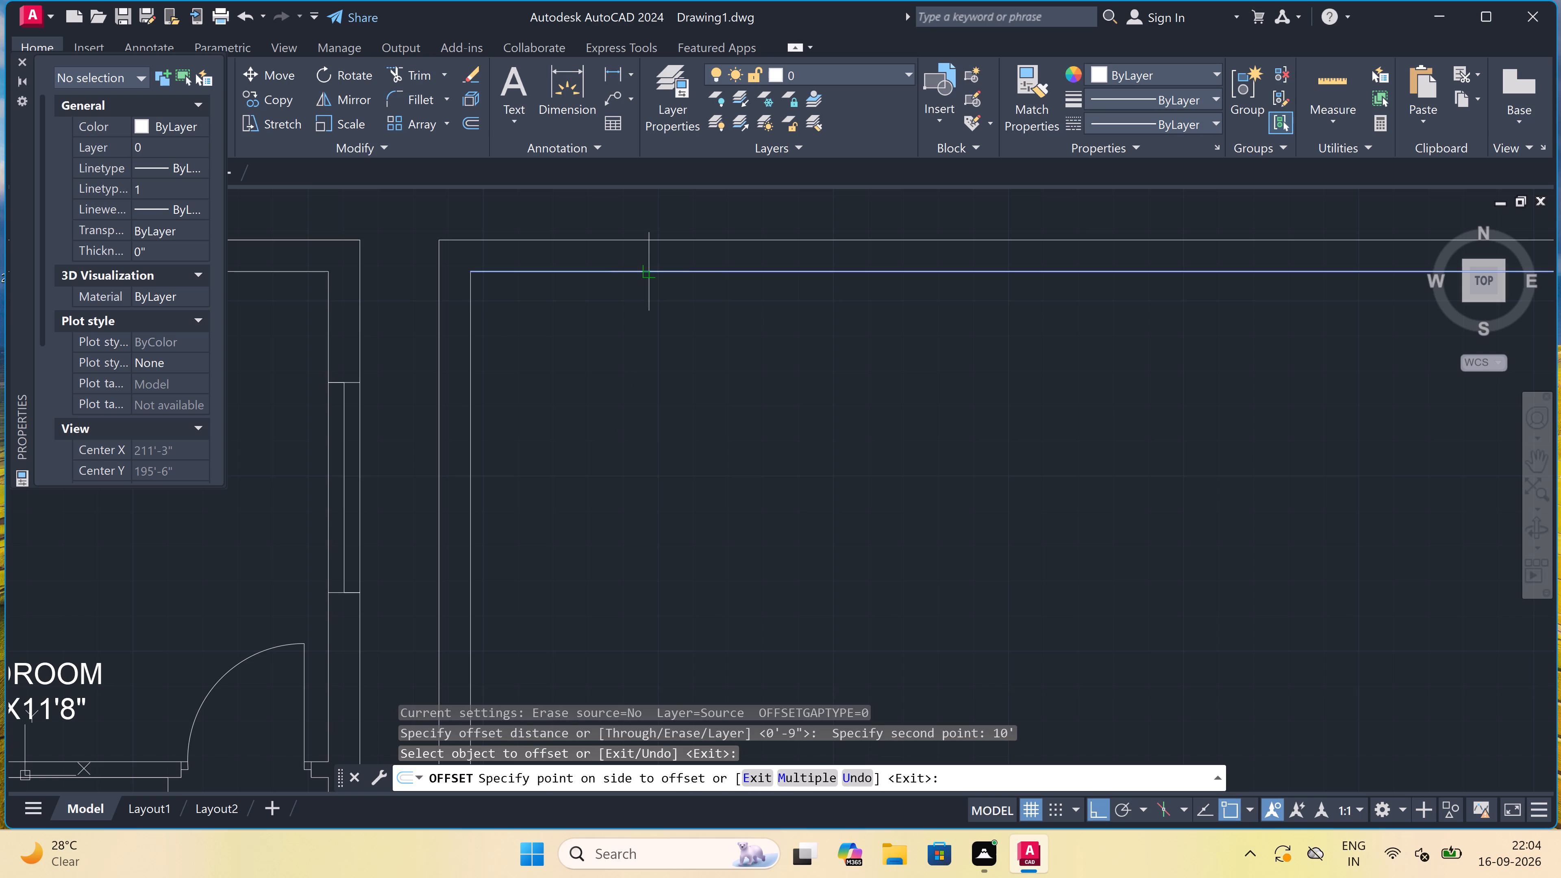
click(635, 317)
scroll(635, 316, down, 2)
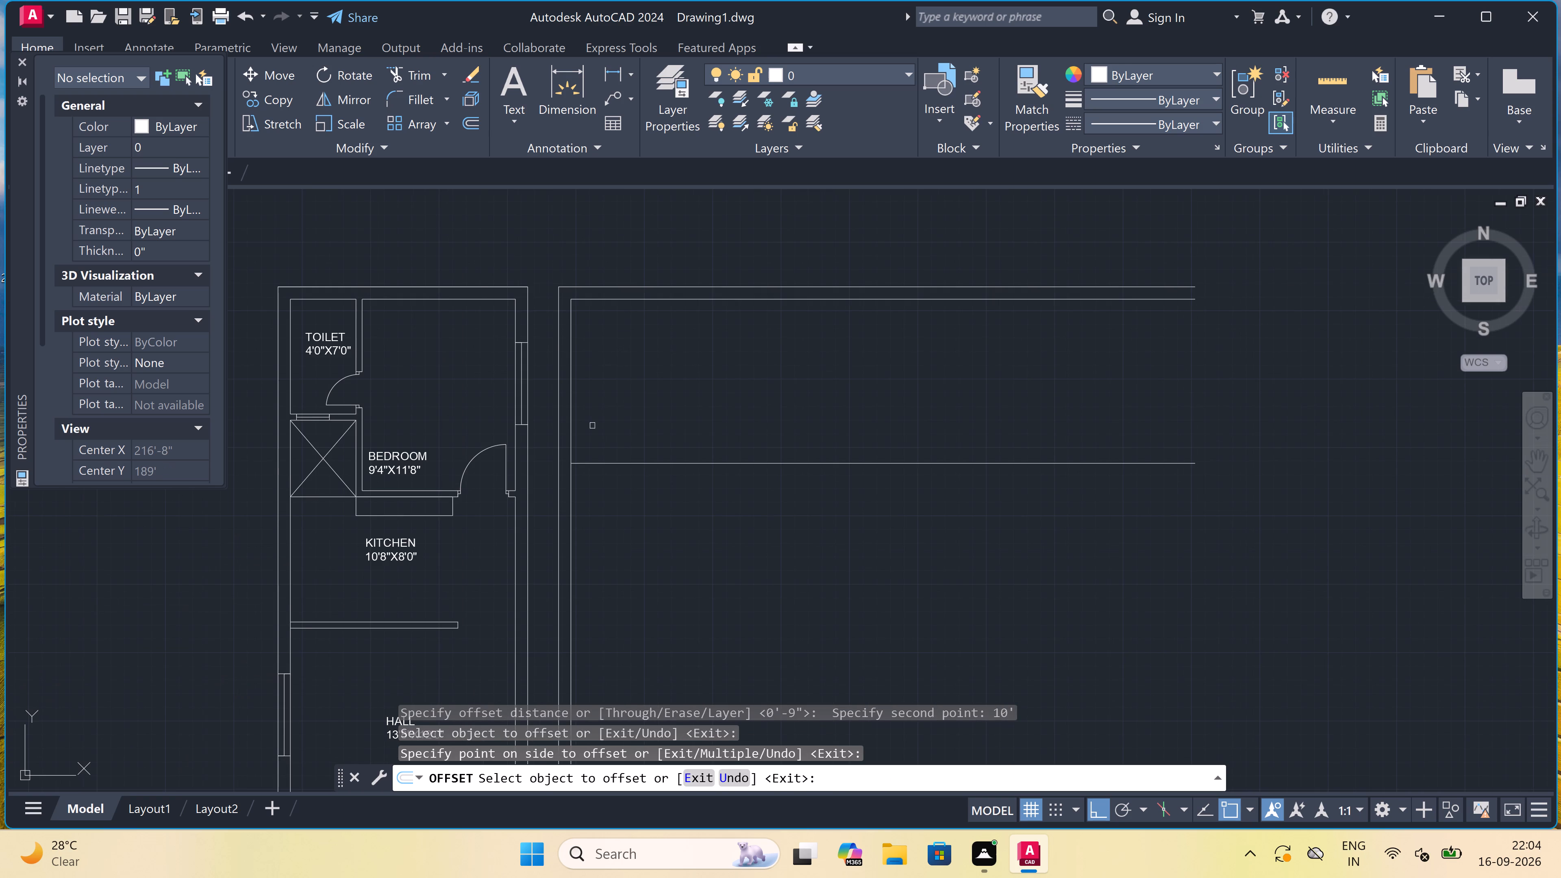
scroll(588, 437, up, 1)
key(Escape)
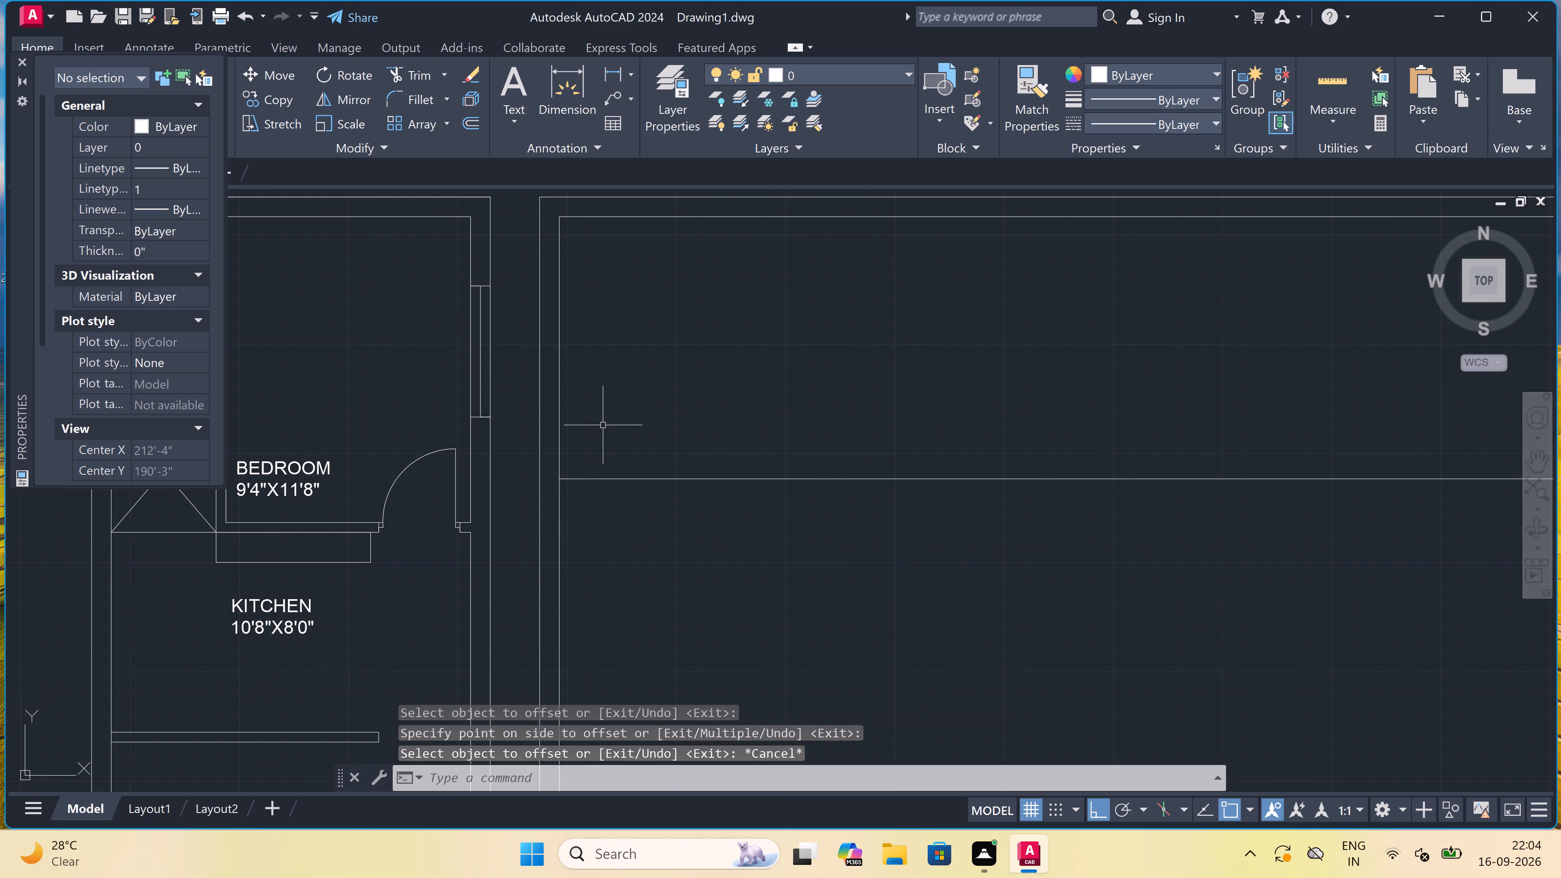
Offset the new horizontal room line 4.5" downward to give the partition wall its thickness.
key(space)
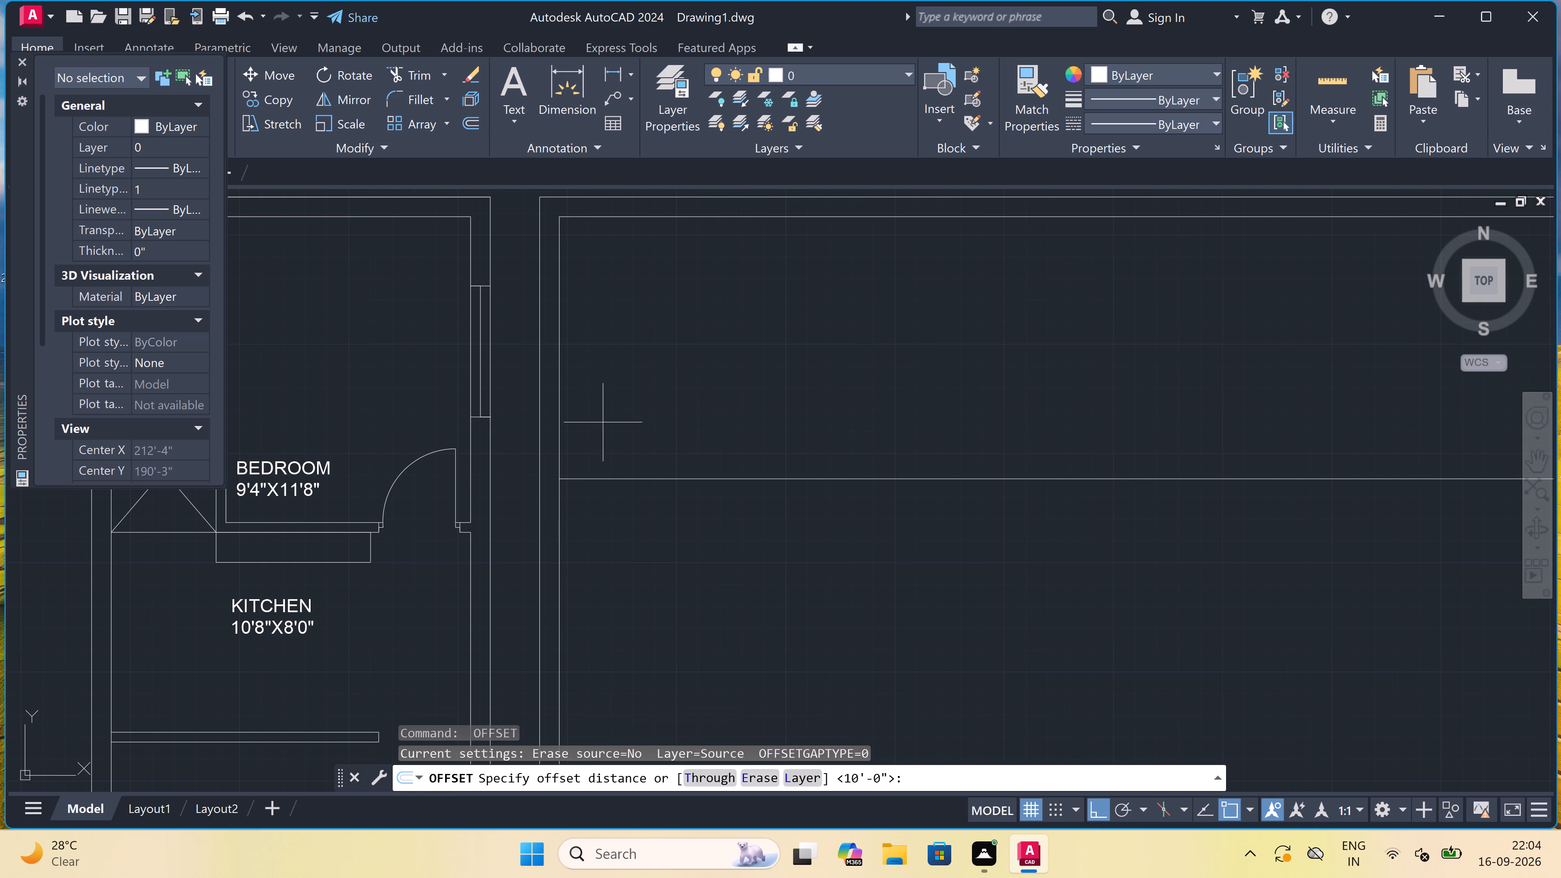
scroll(685, 474, down, 2)
scroll(687, 476, up, 2)
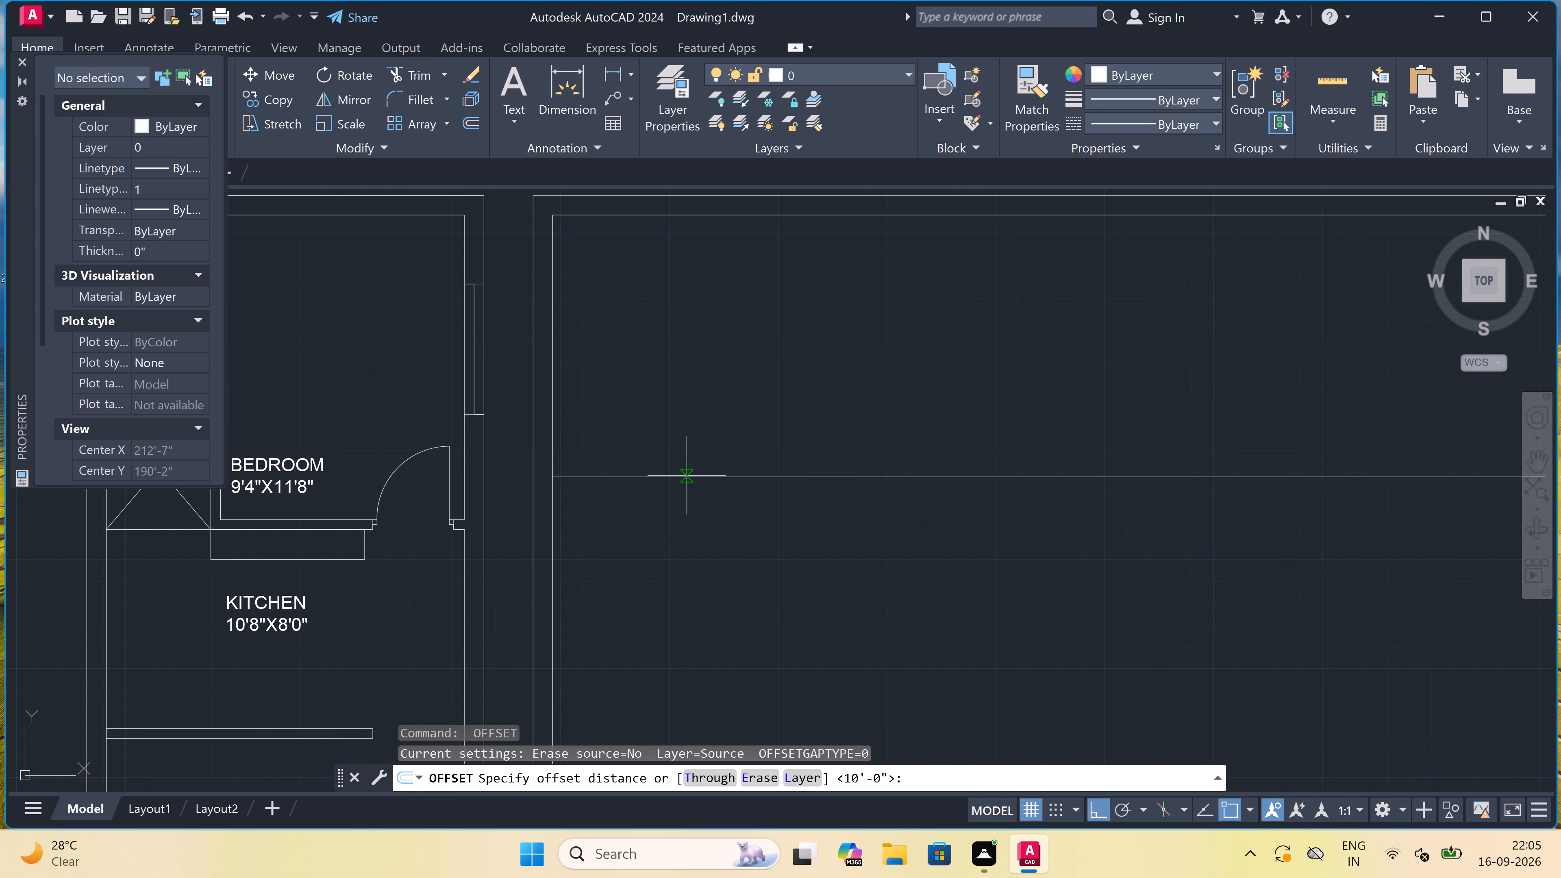
click(687, 476)
drag(687, 476, 685, 496)
key(4)
text(.5)
text(")
key(space)
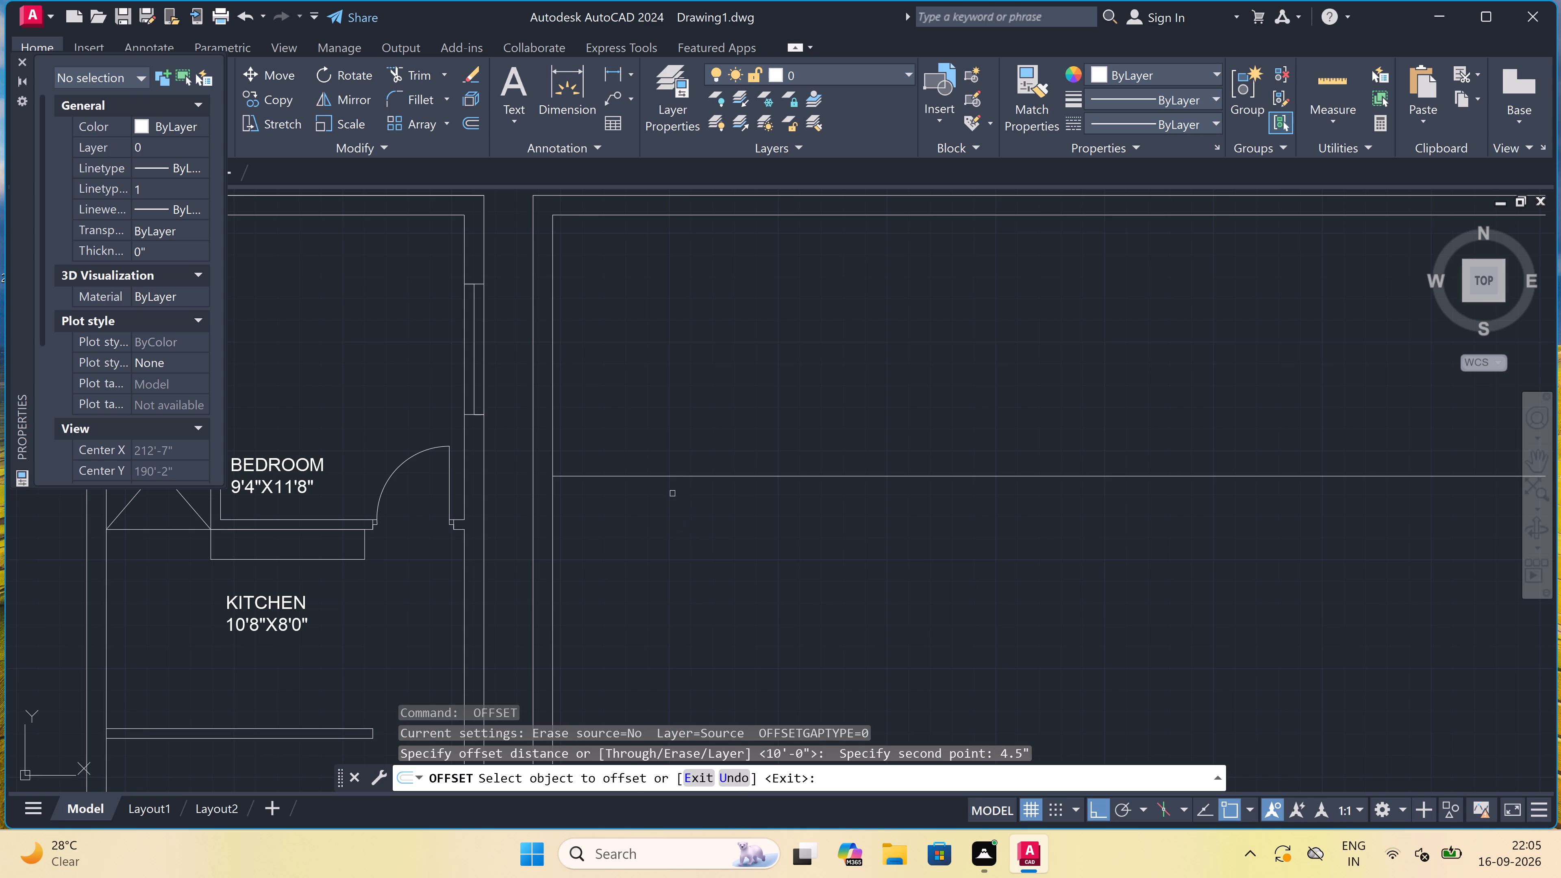
click(650, 476)
click(642, 521)
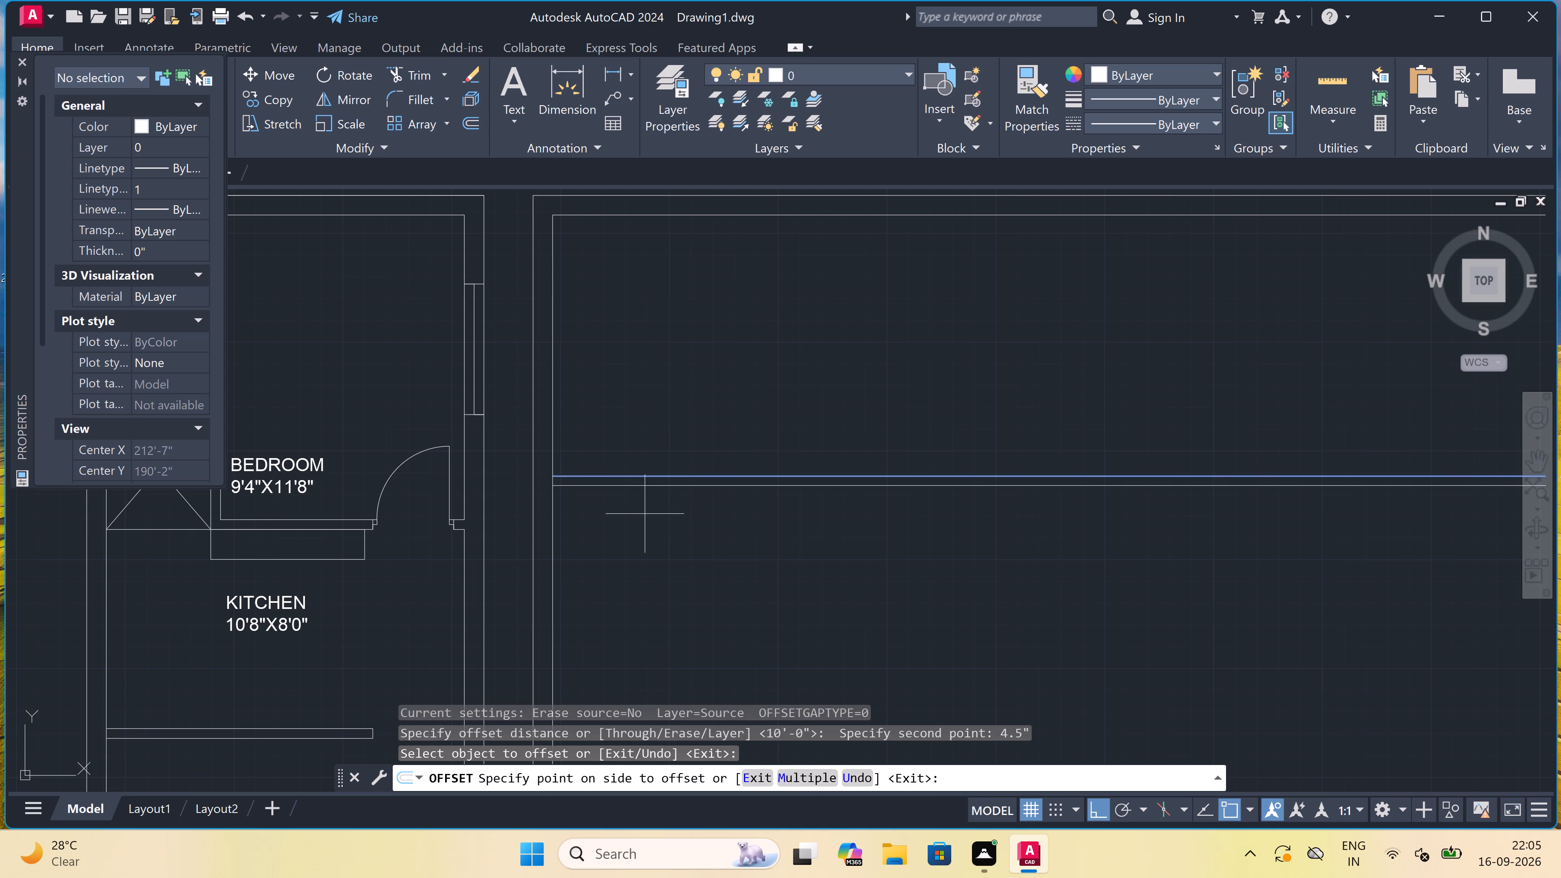
scroll(646, 500, down, 2)
scroll(650, 456, up, 2)
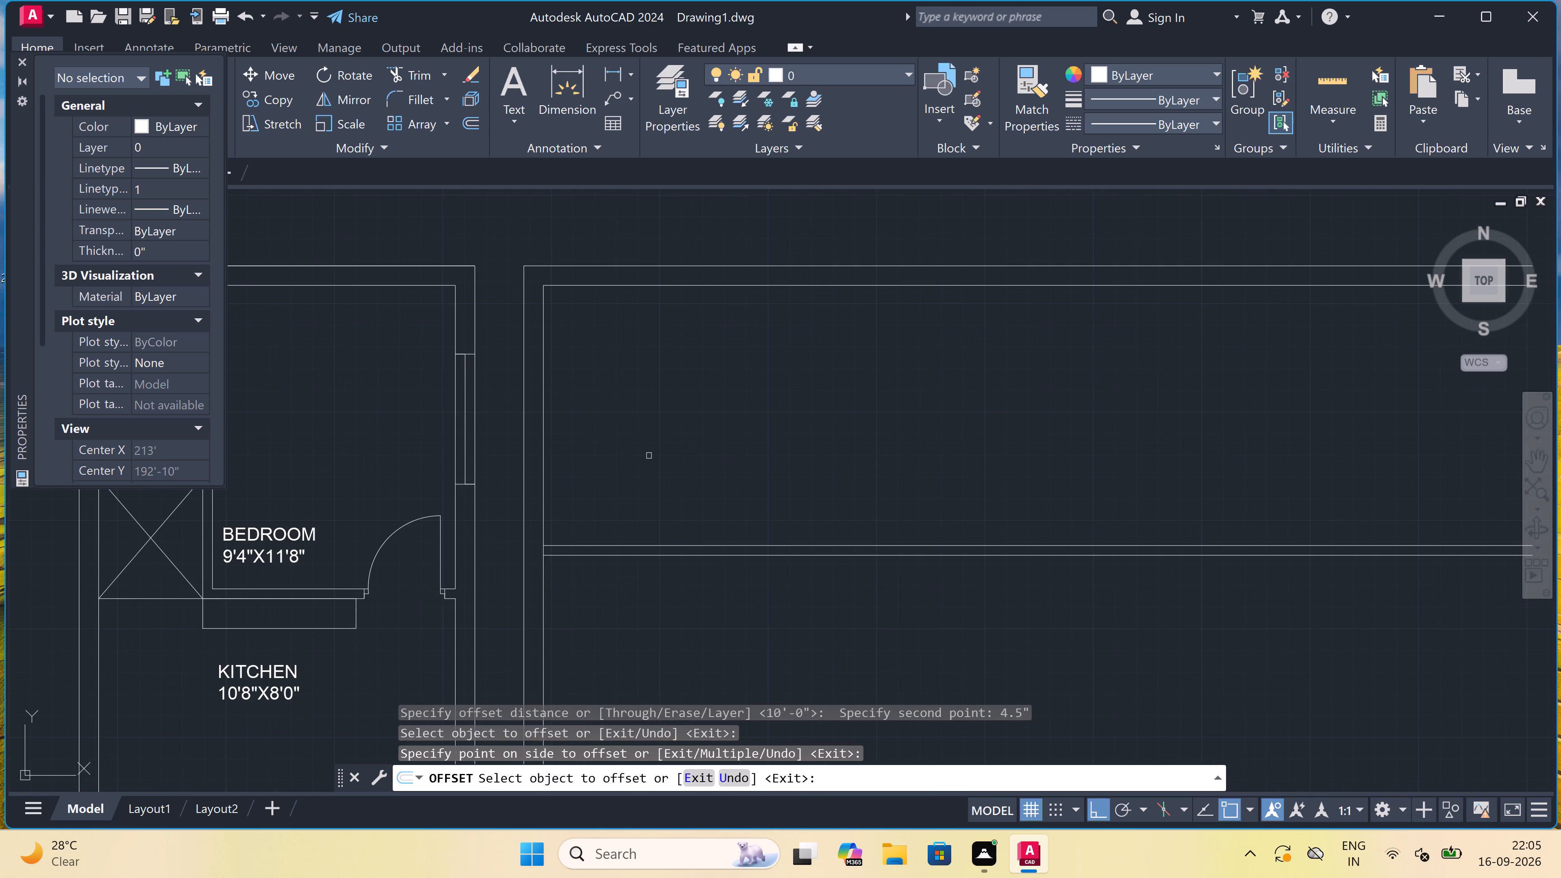
key(Escape)
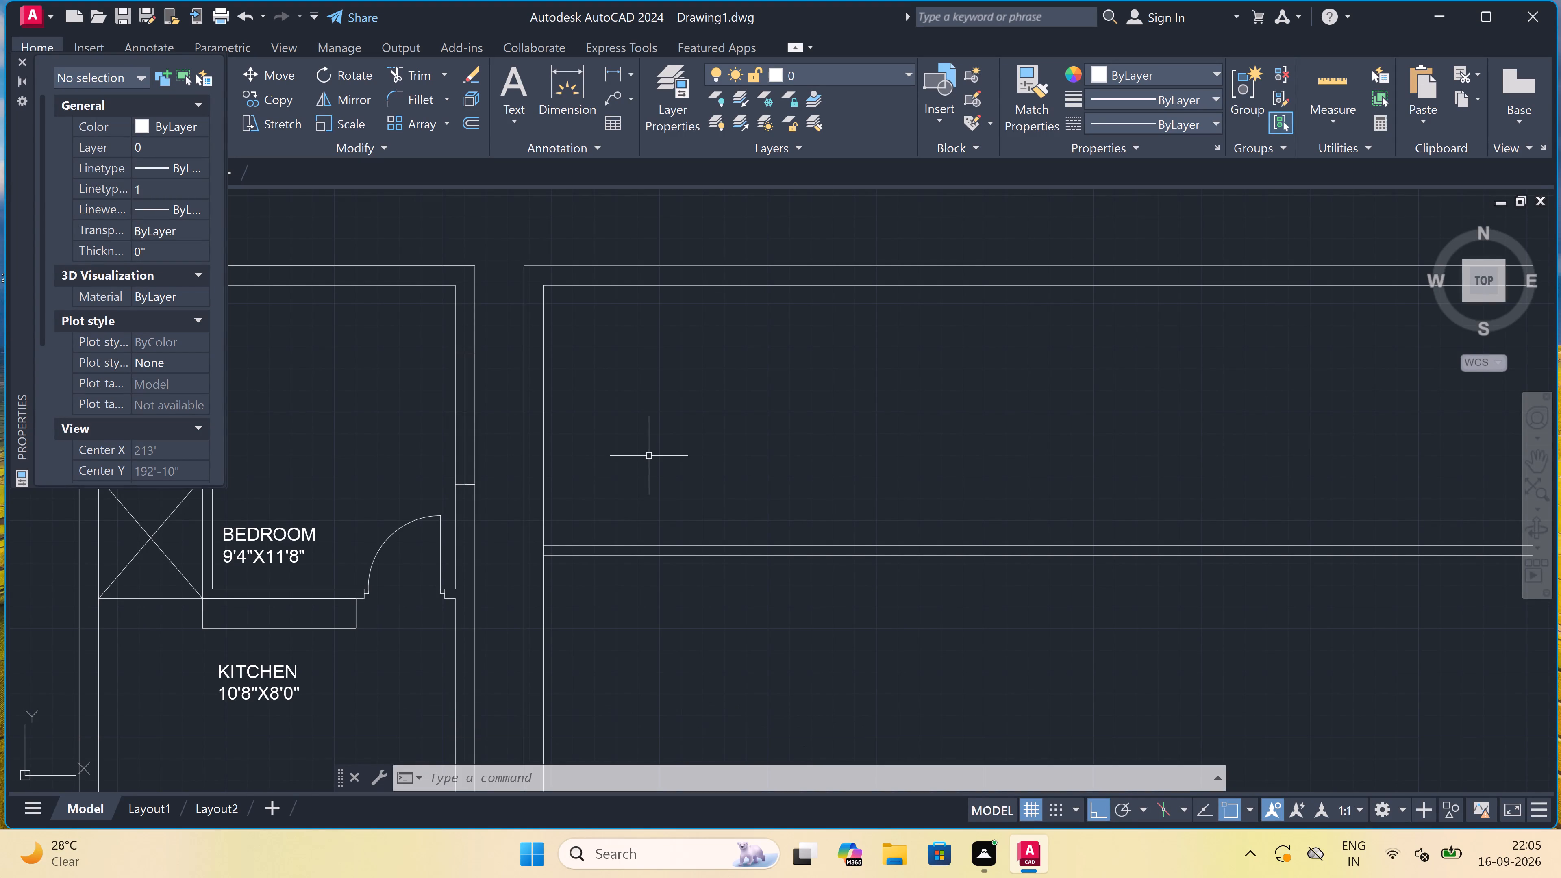
Offset the lower line of the new horizontal partition 4' downward.
text(O)
key(space)
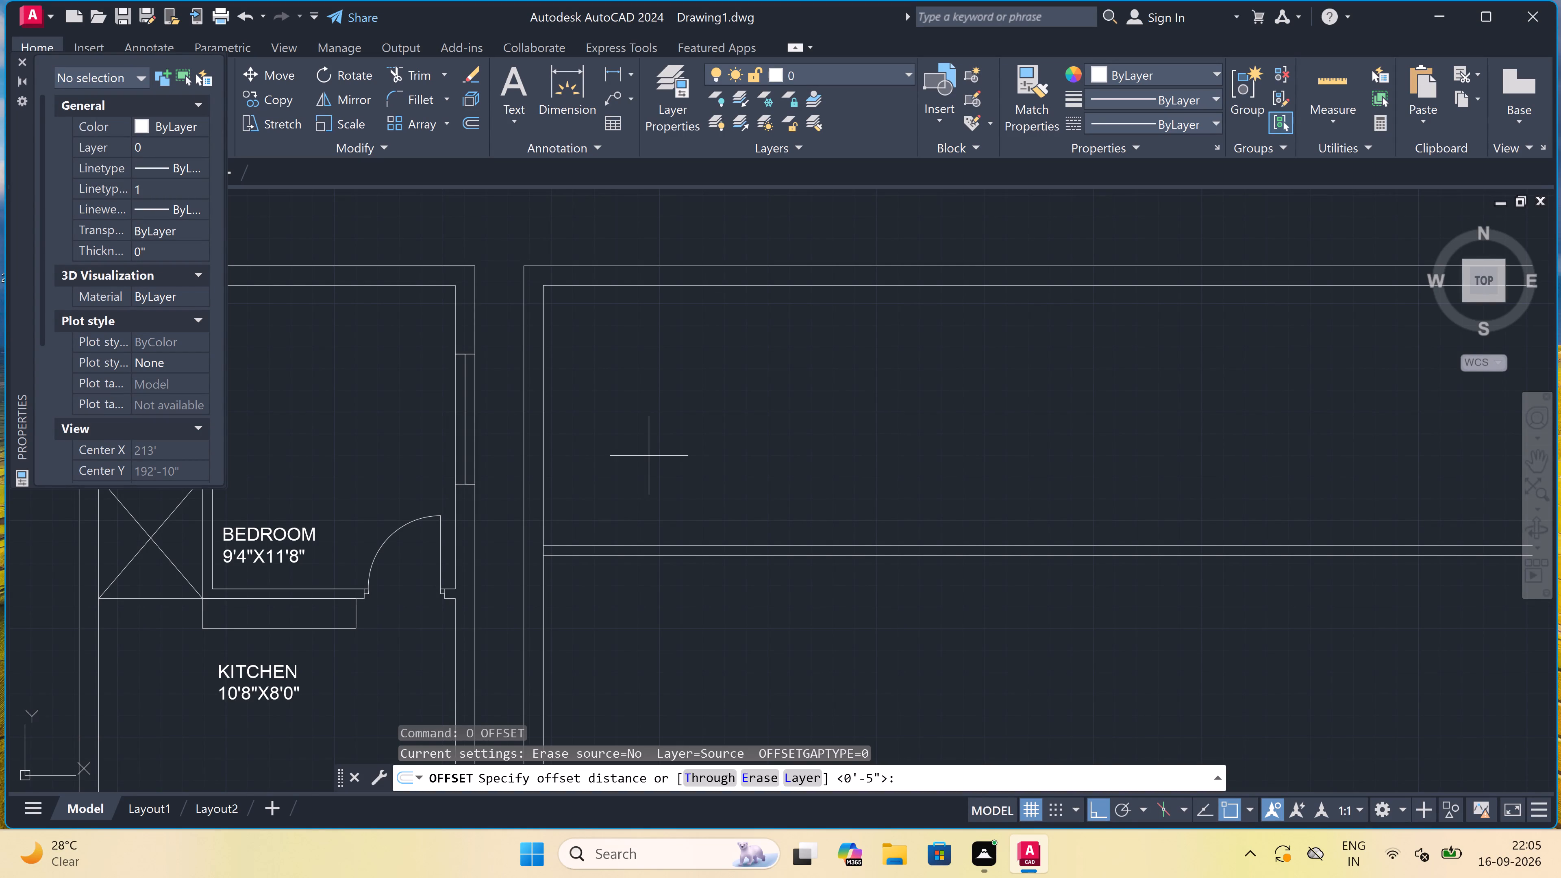
scroll(652, 441, down, 3)
scroll(624, 496, up, 2)
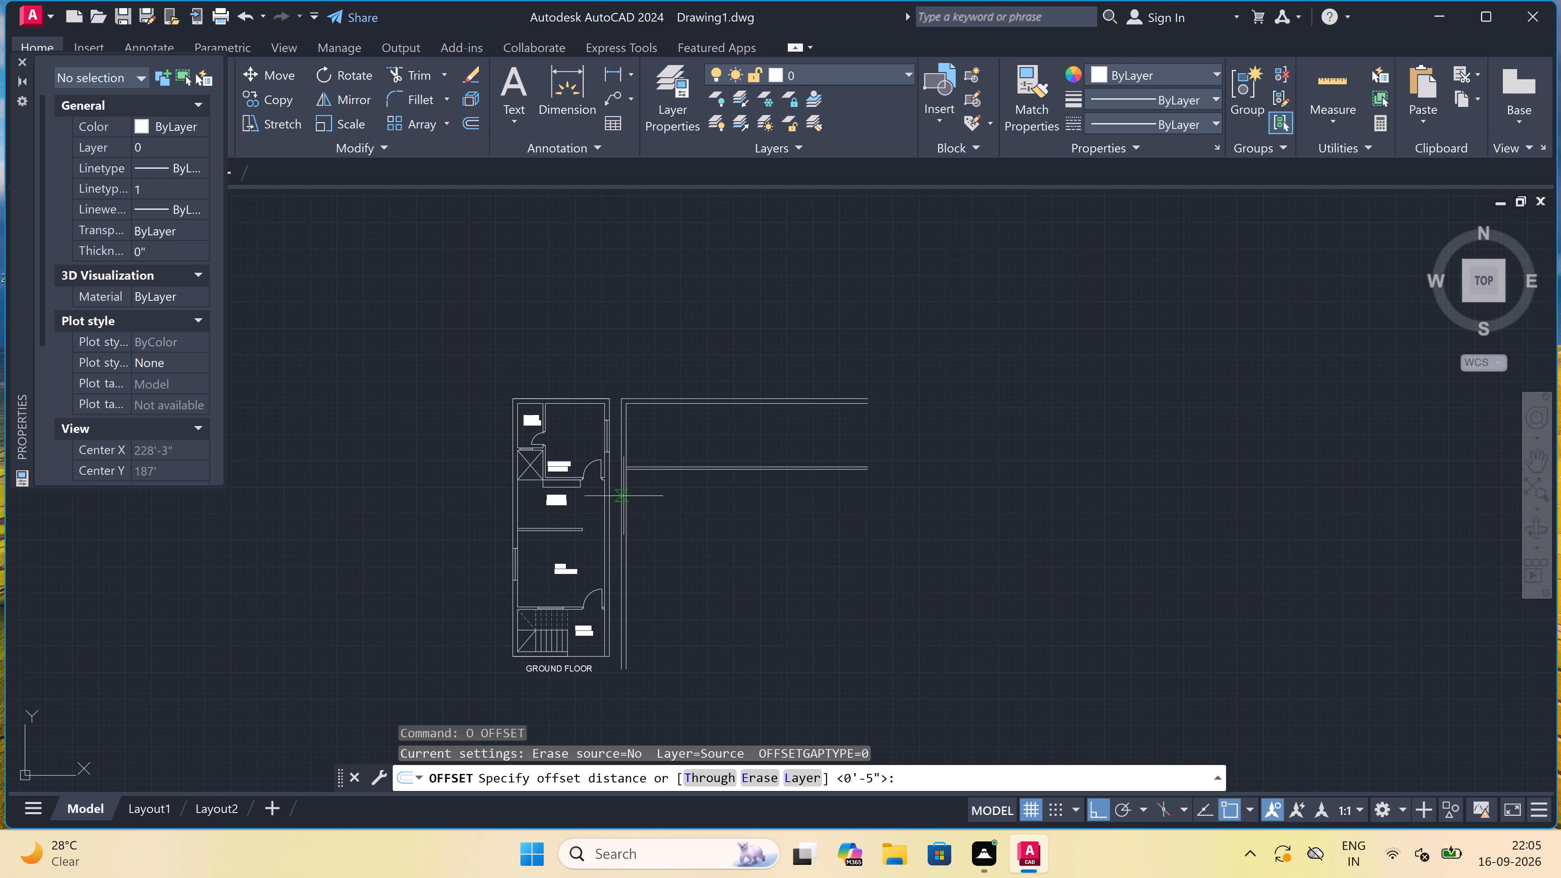
scroll(661, 451, up, 1)
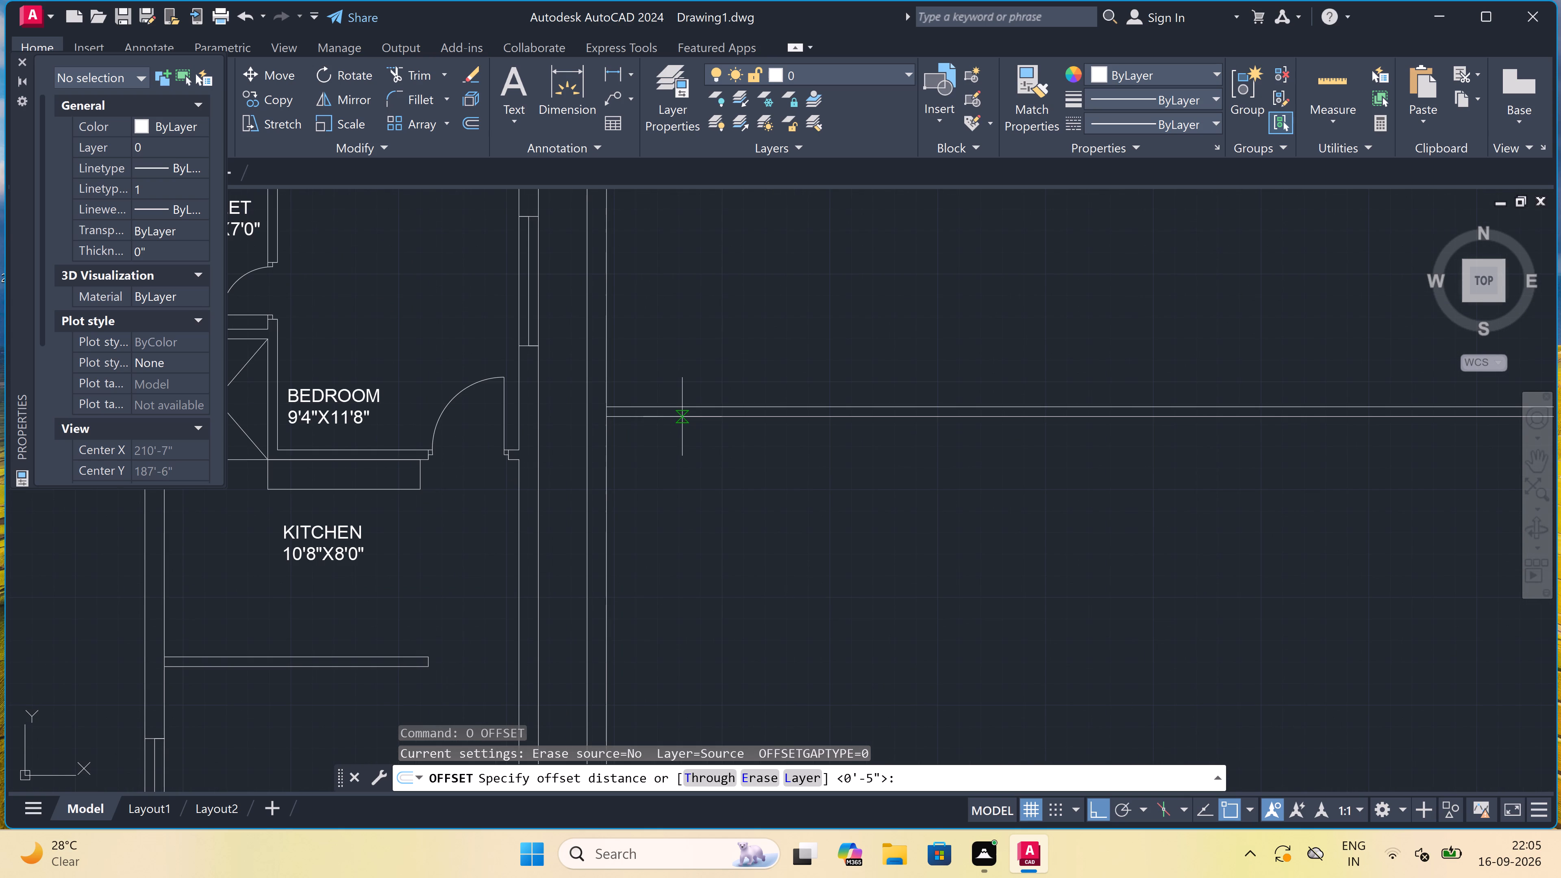
drag(682, 417, 682, 430)
scroll(685, 507, down, 3)
scroll(681, 518, up, 4)
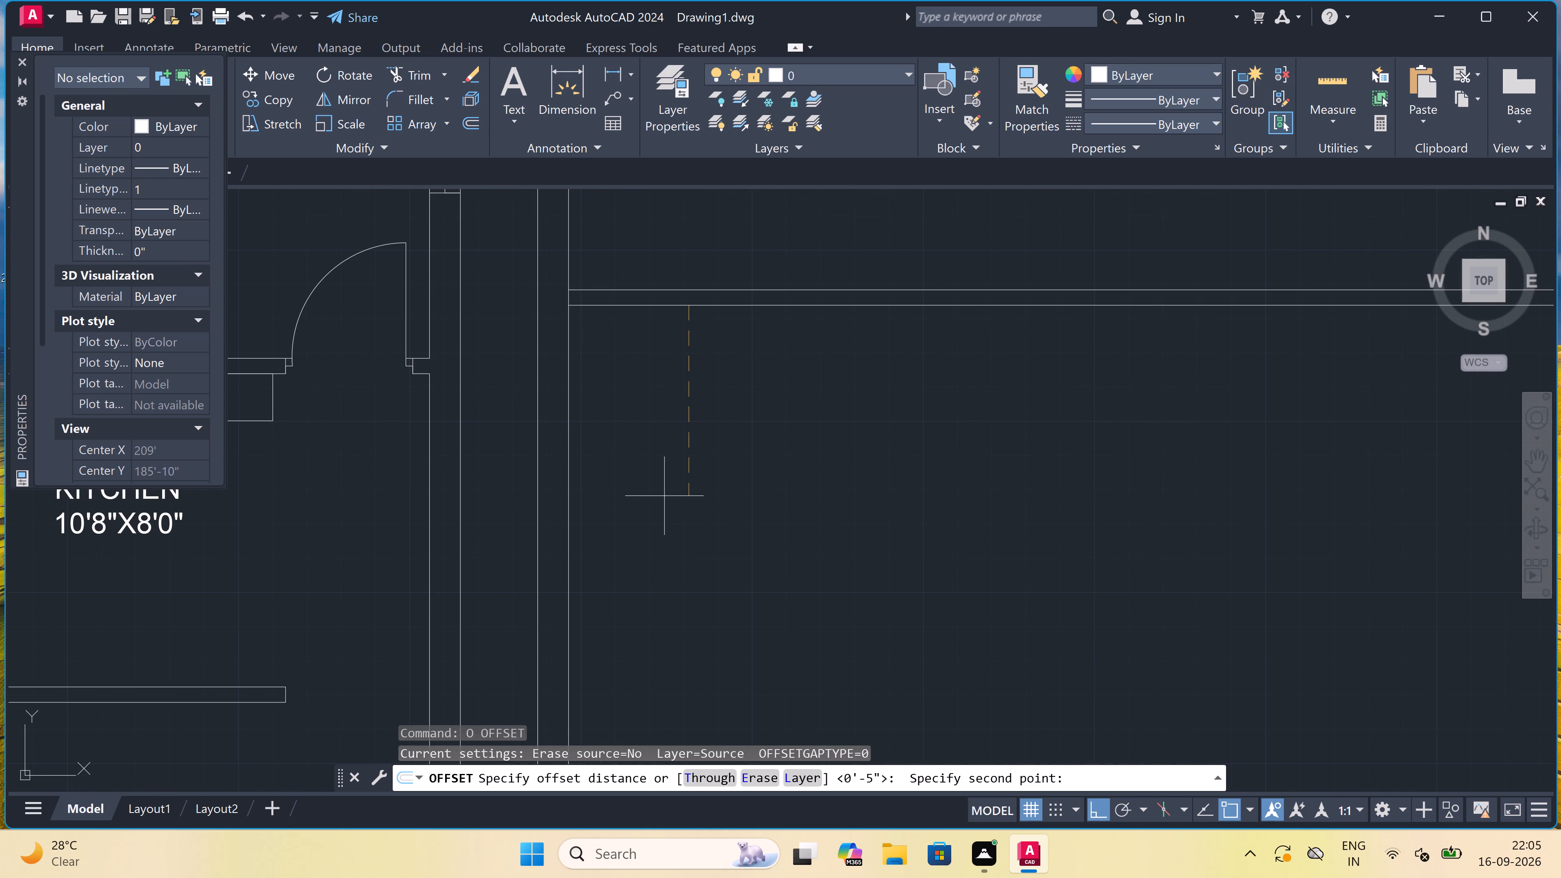
text(4')
key(space)
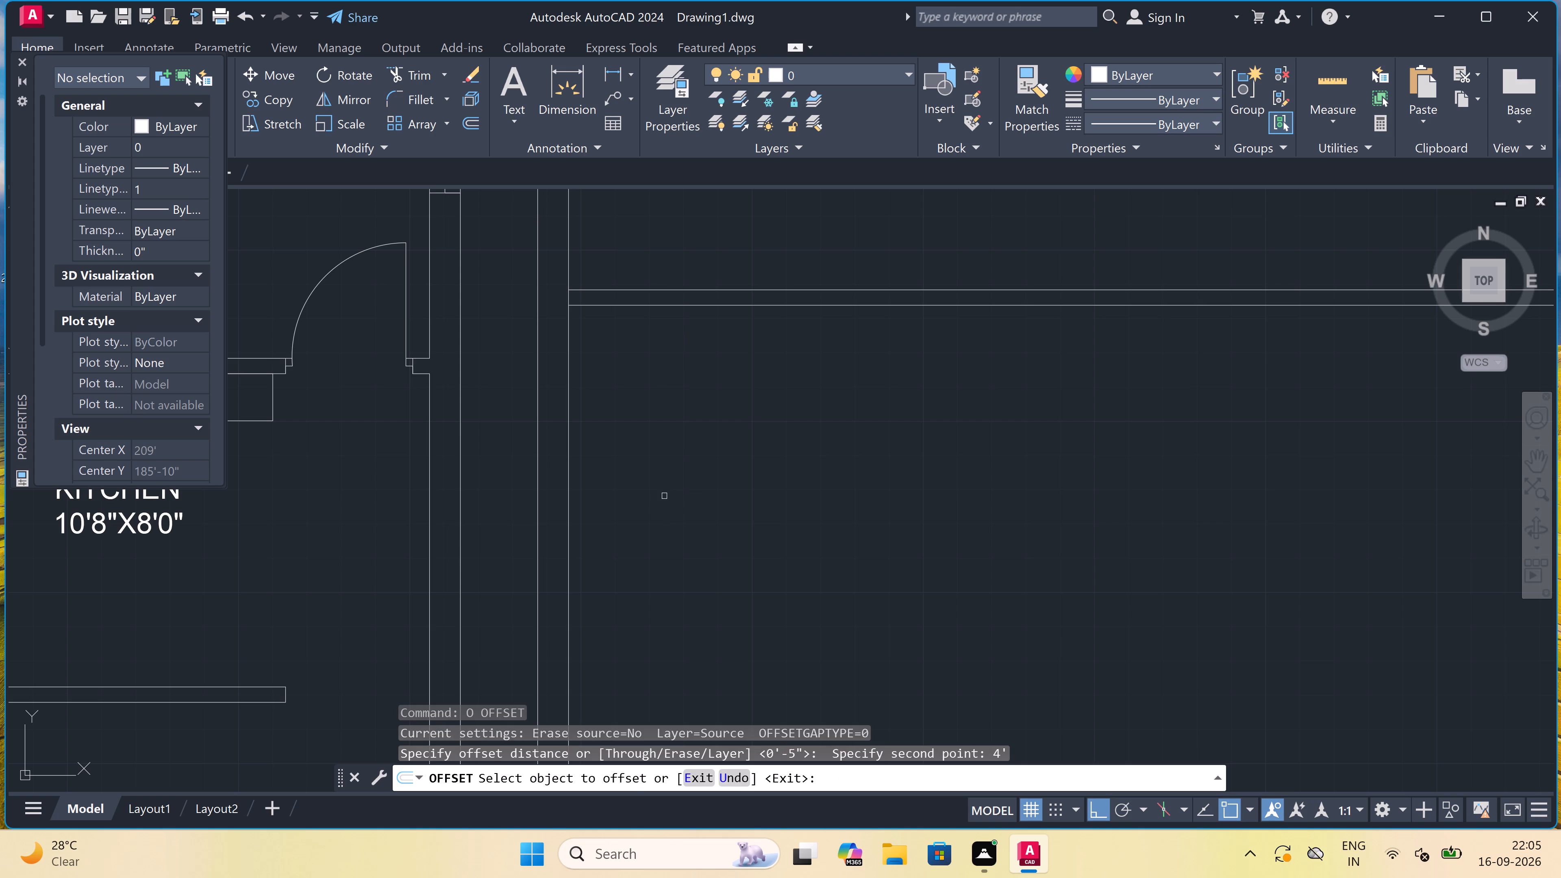
double_click(654, 306)
click(655, 343)
scroll(656, 342, down, 3)
scroll(656, 343, up, 3)
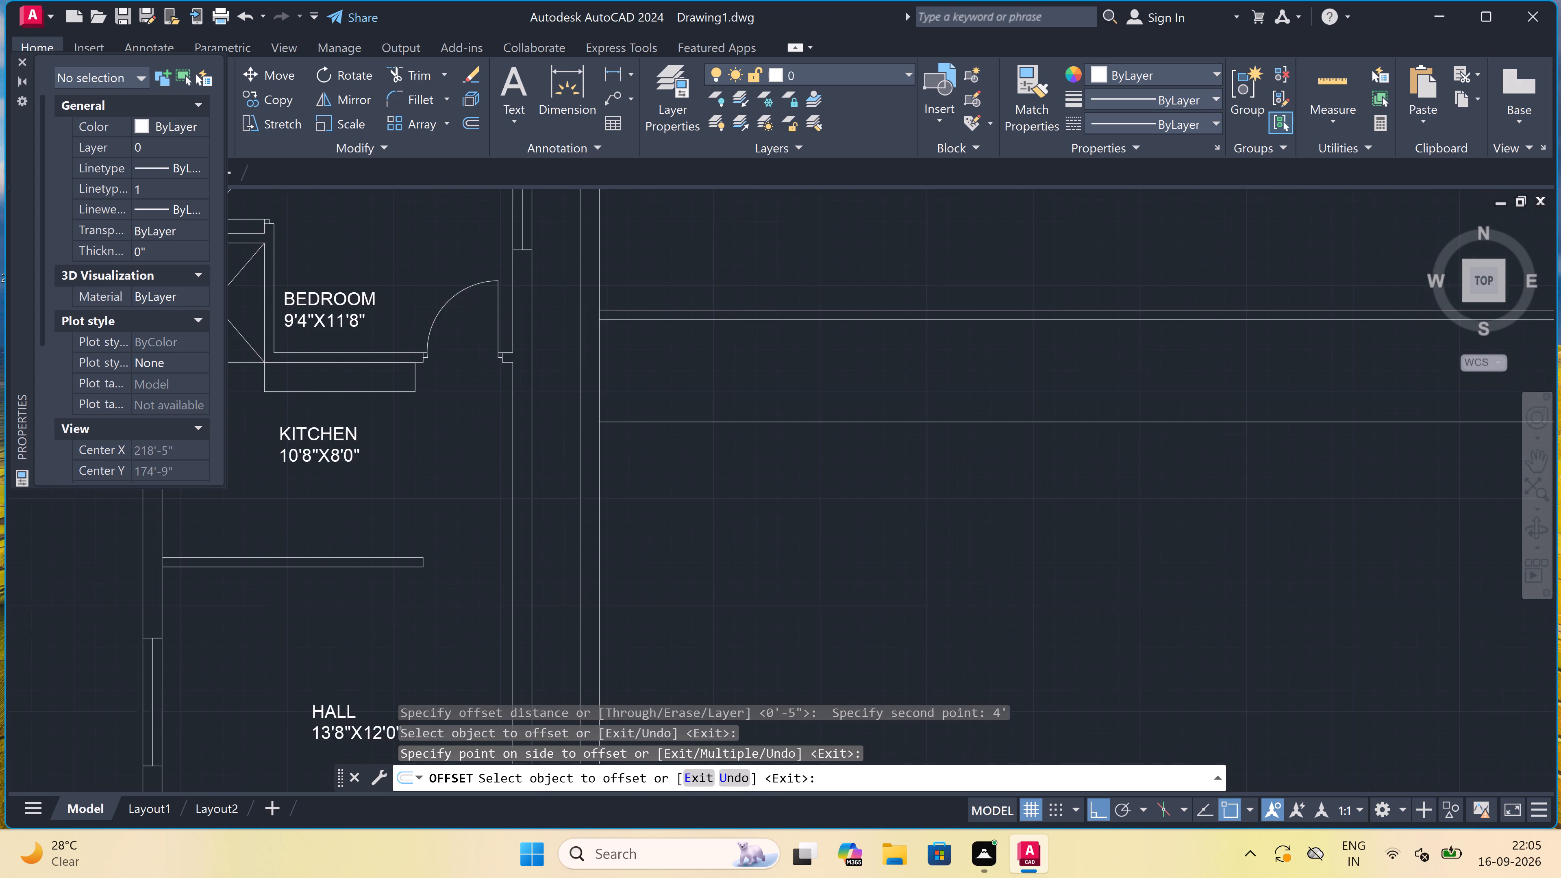
key(Escape)
Offset the new horizontal line 4.5" downward to form the second partition wall.
key(space)
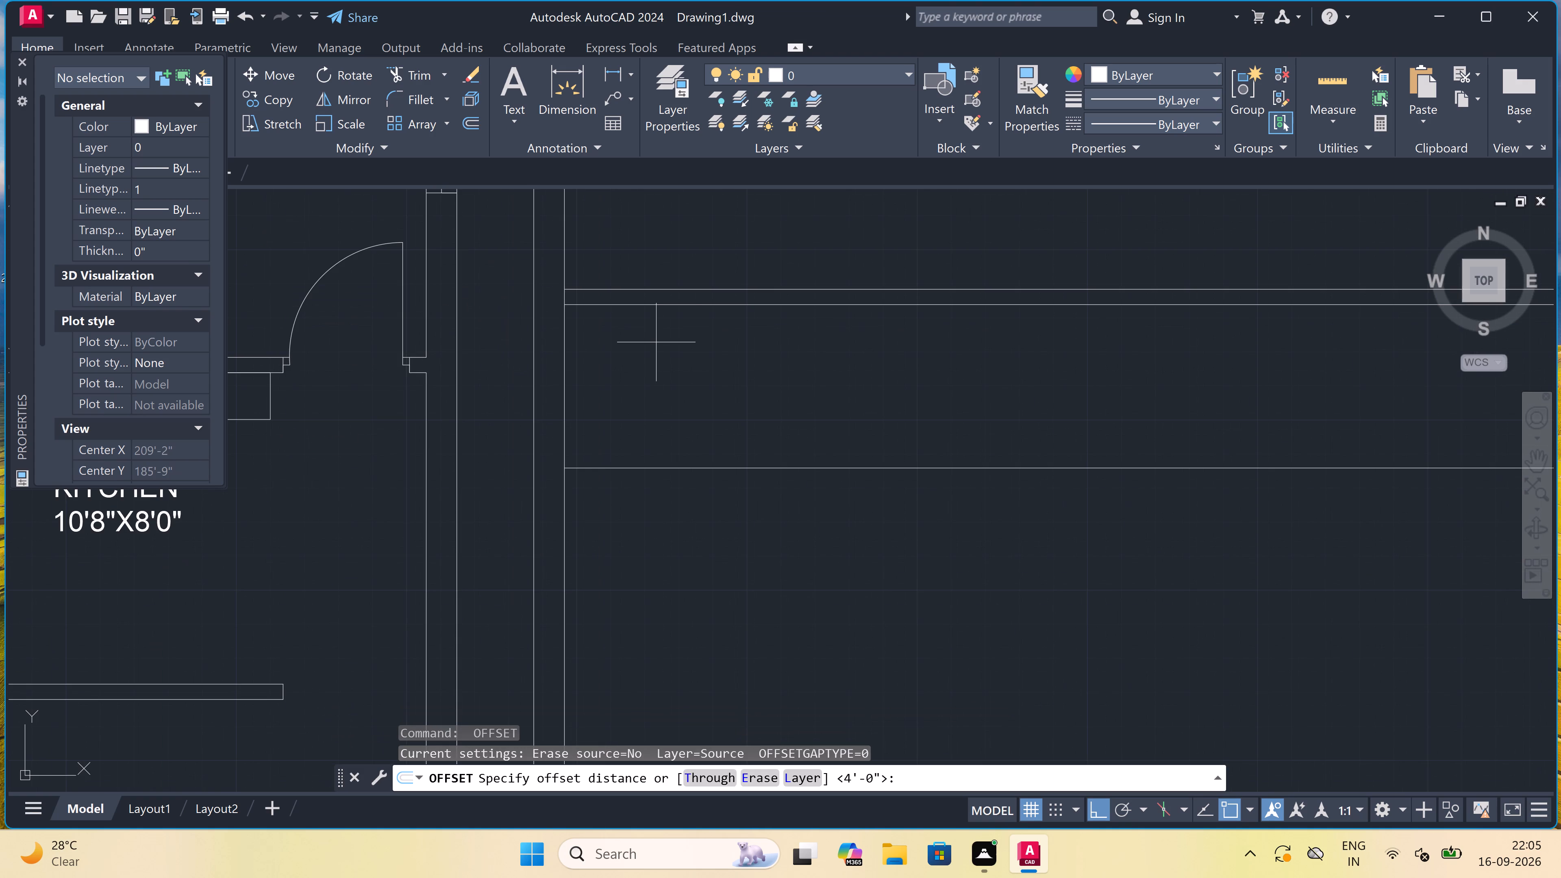
click(650, 467)
drag(650, 467, 650, 470)
text(4.5)
text(")
key(space)
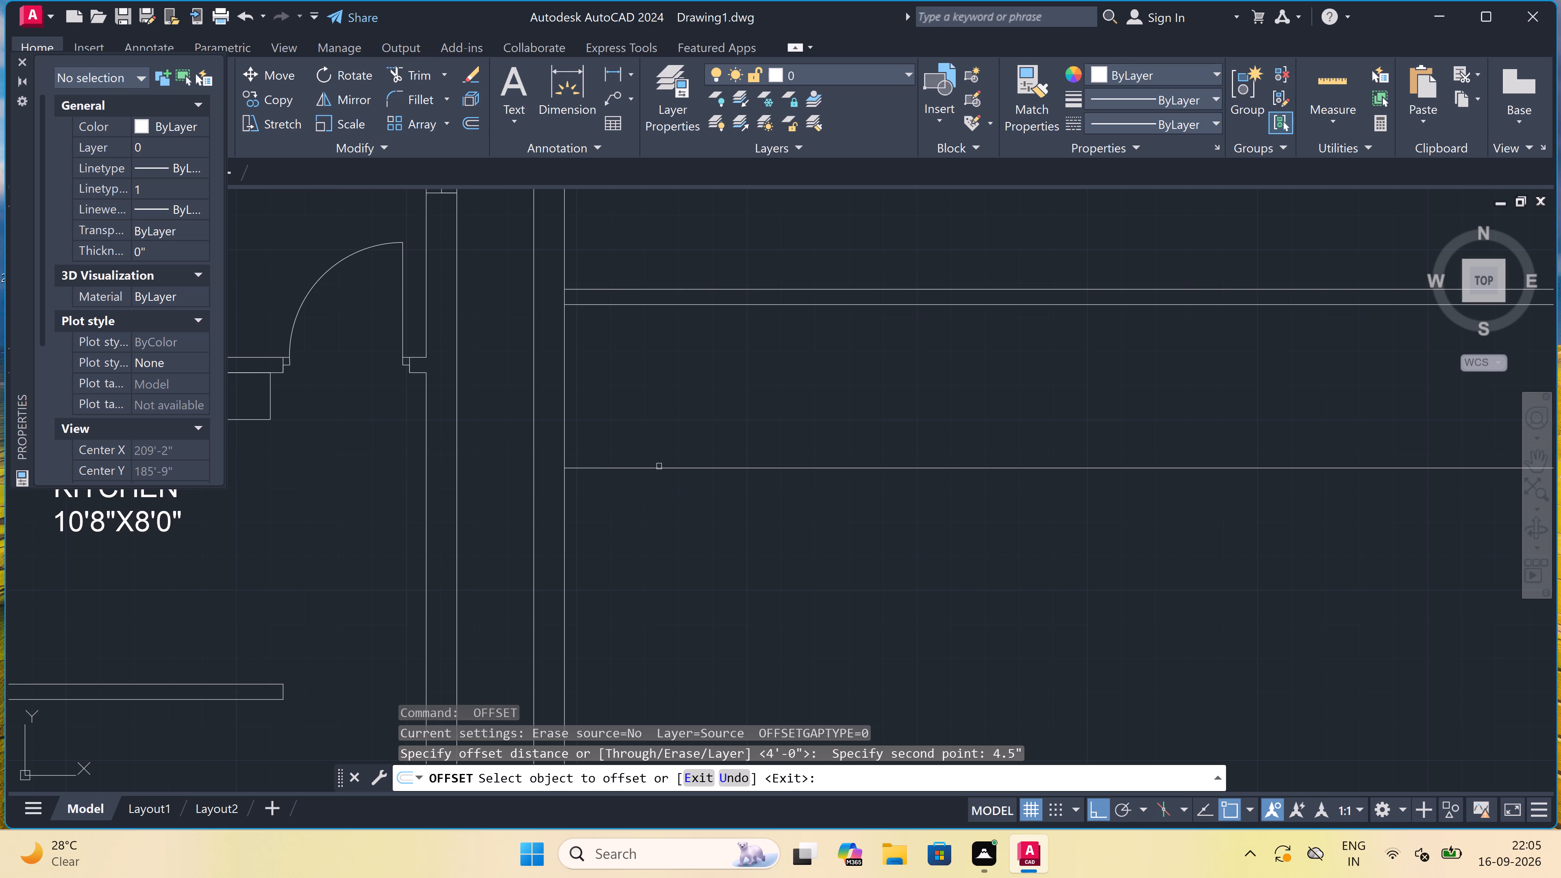
drag(659, 466, 657, 484)
click(653, 512)
scroll(653, 511, down, 4)
scroll(661, 523, up, 2)
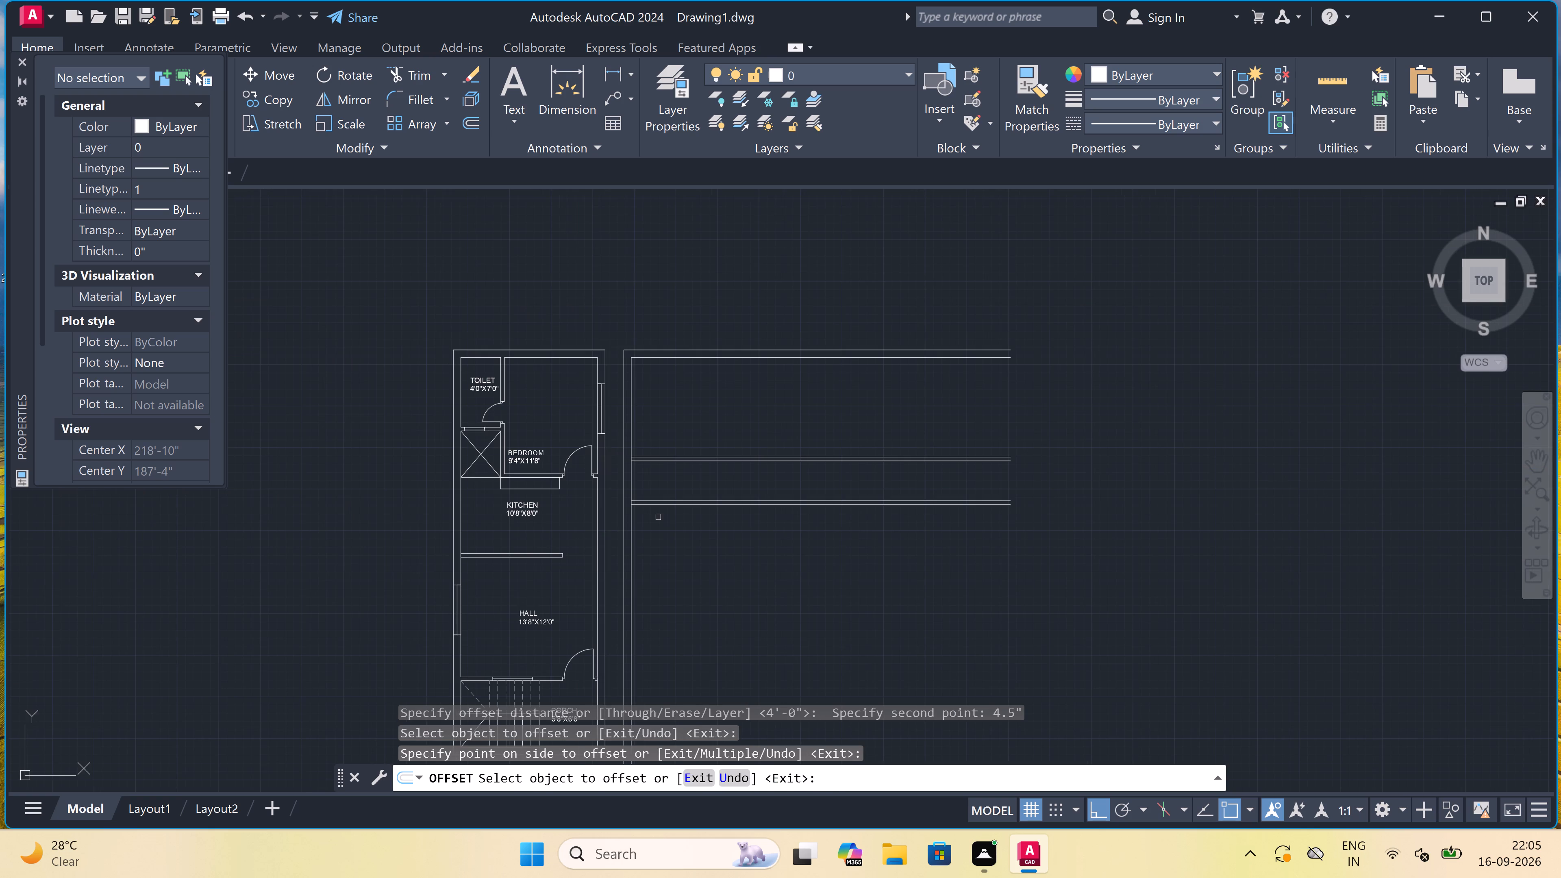
key(Escape)
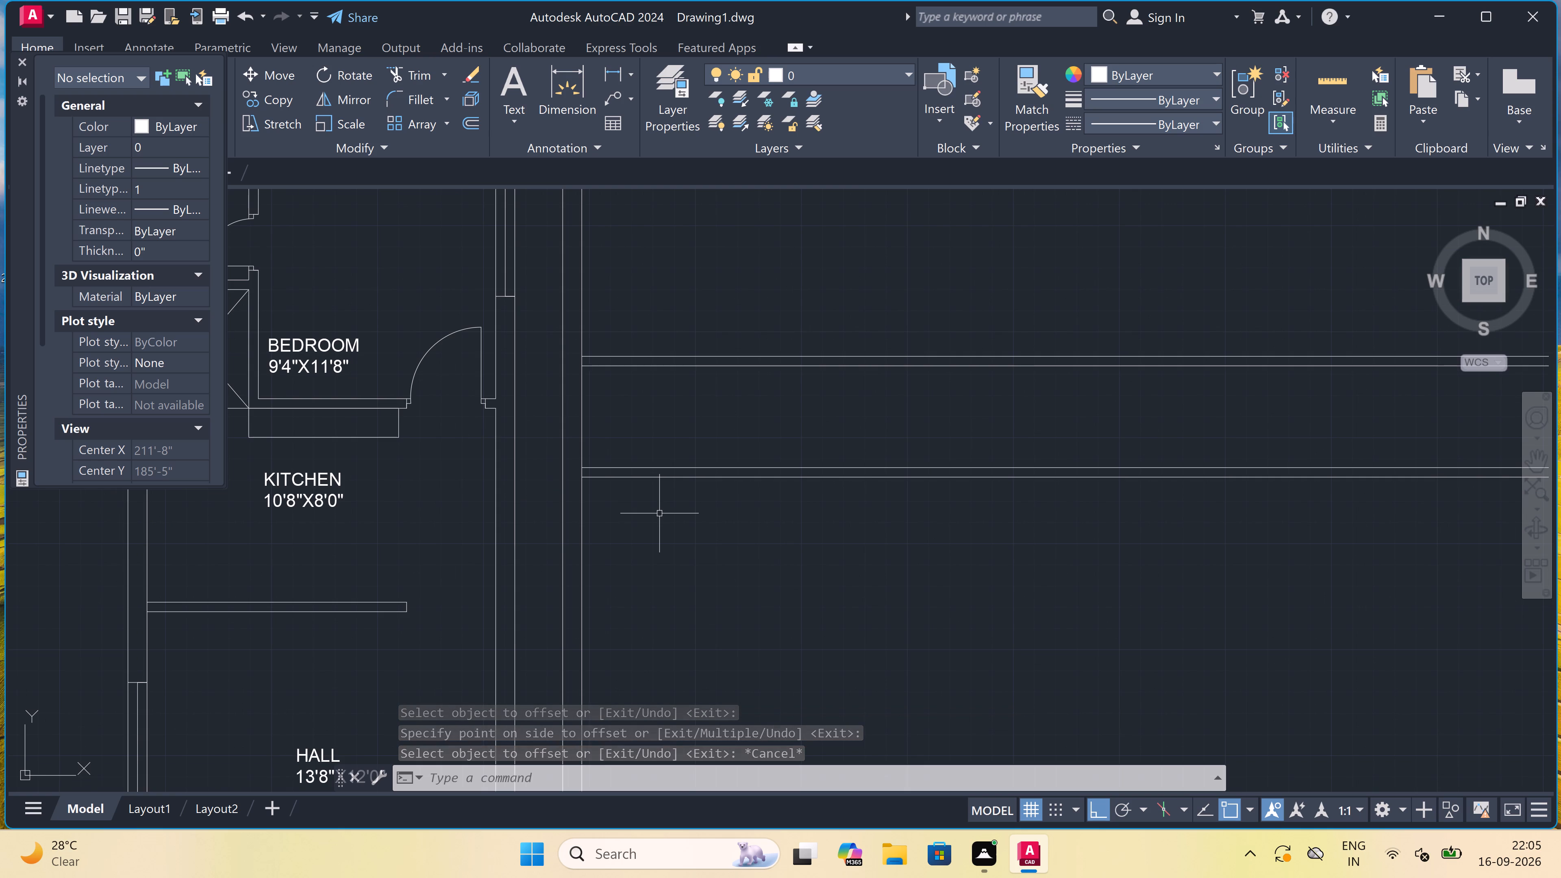
Offset the second partition's lower line 7'8" downward.
text(O)
key(space)
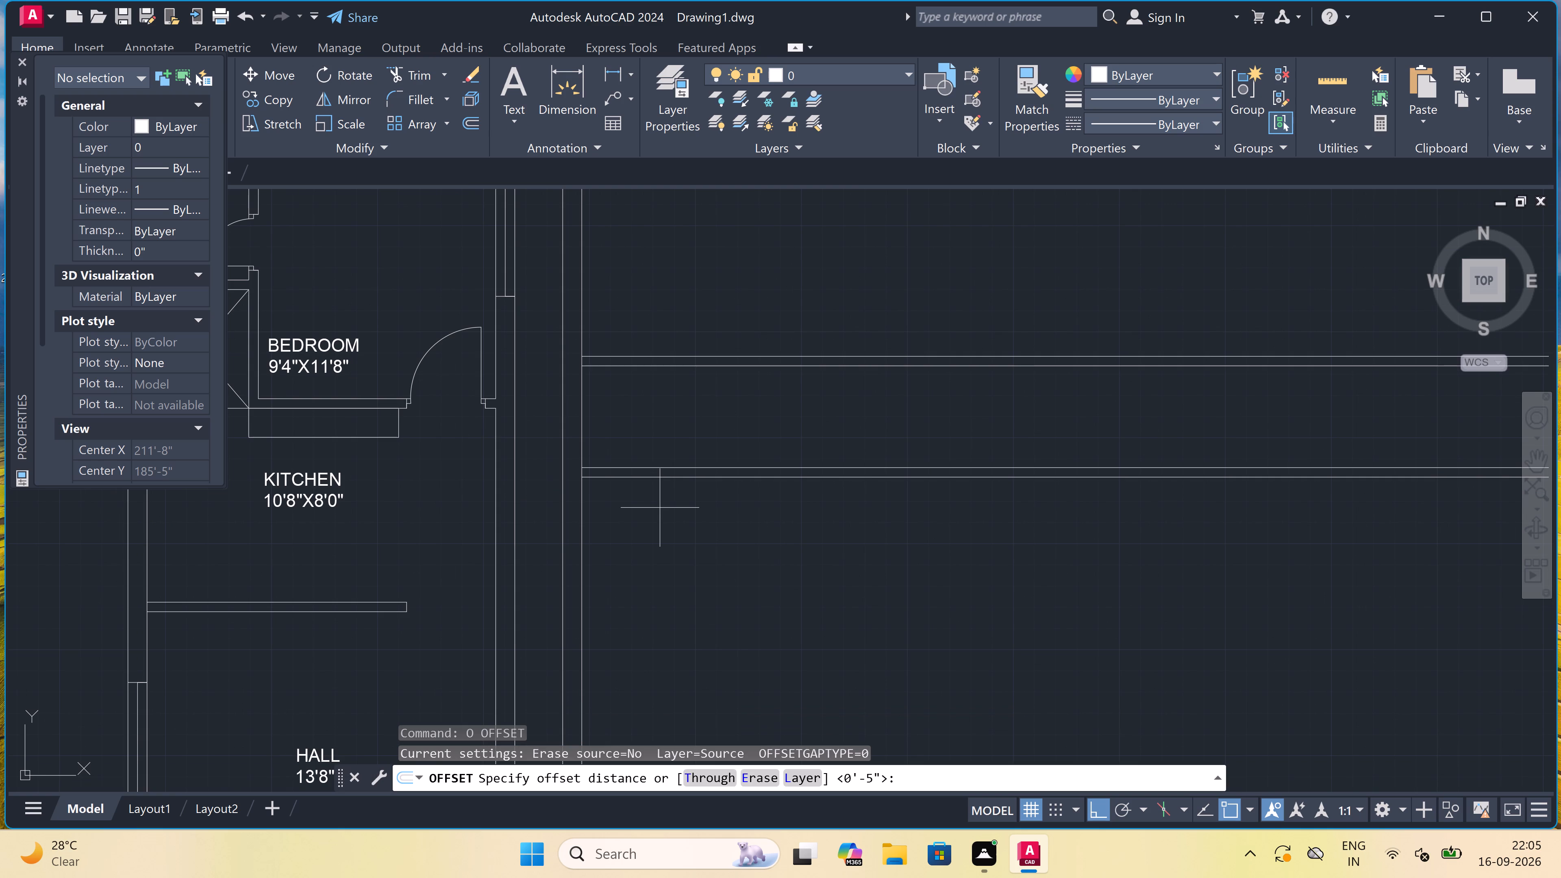
scroll(672, 467, down, 2)
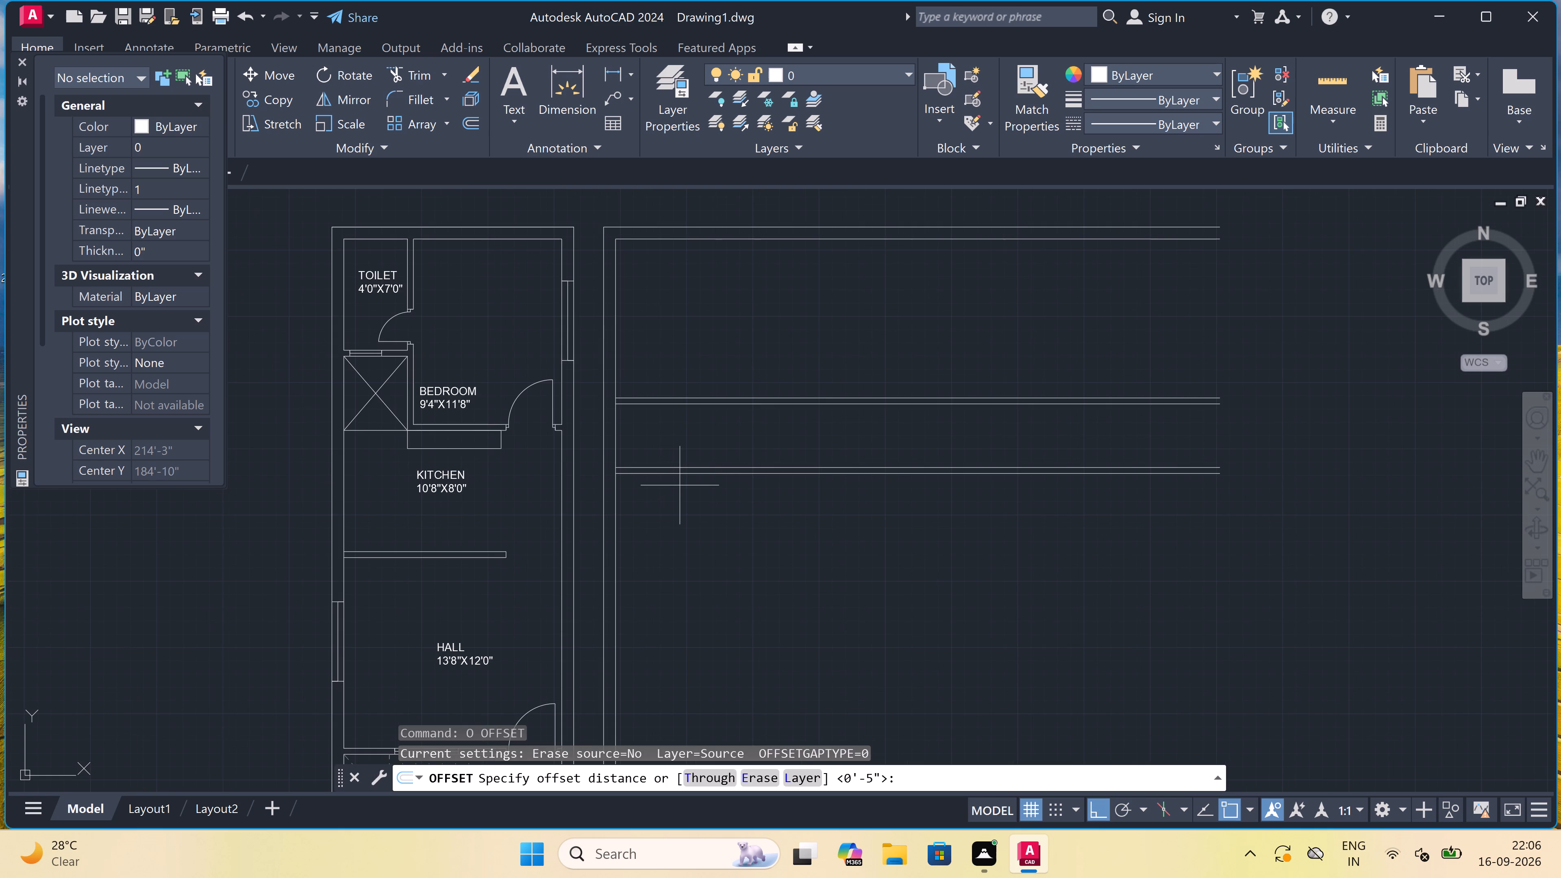
scroll(681, 487, up, 1)
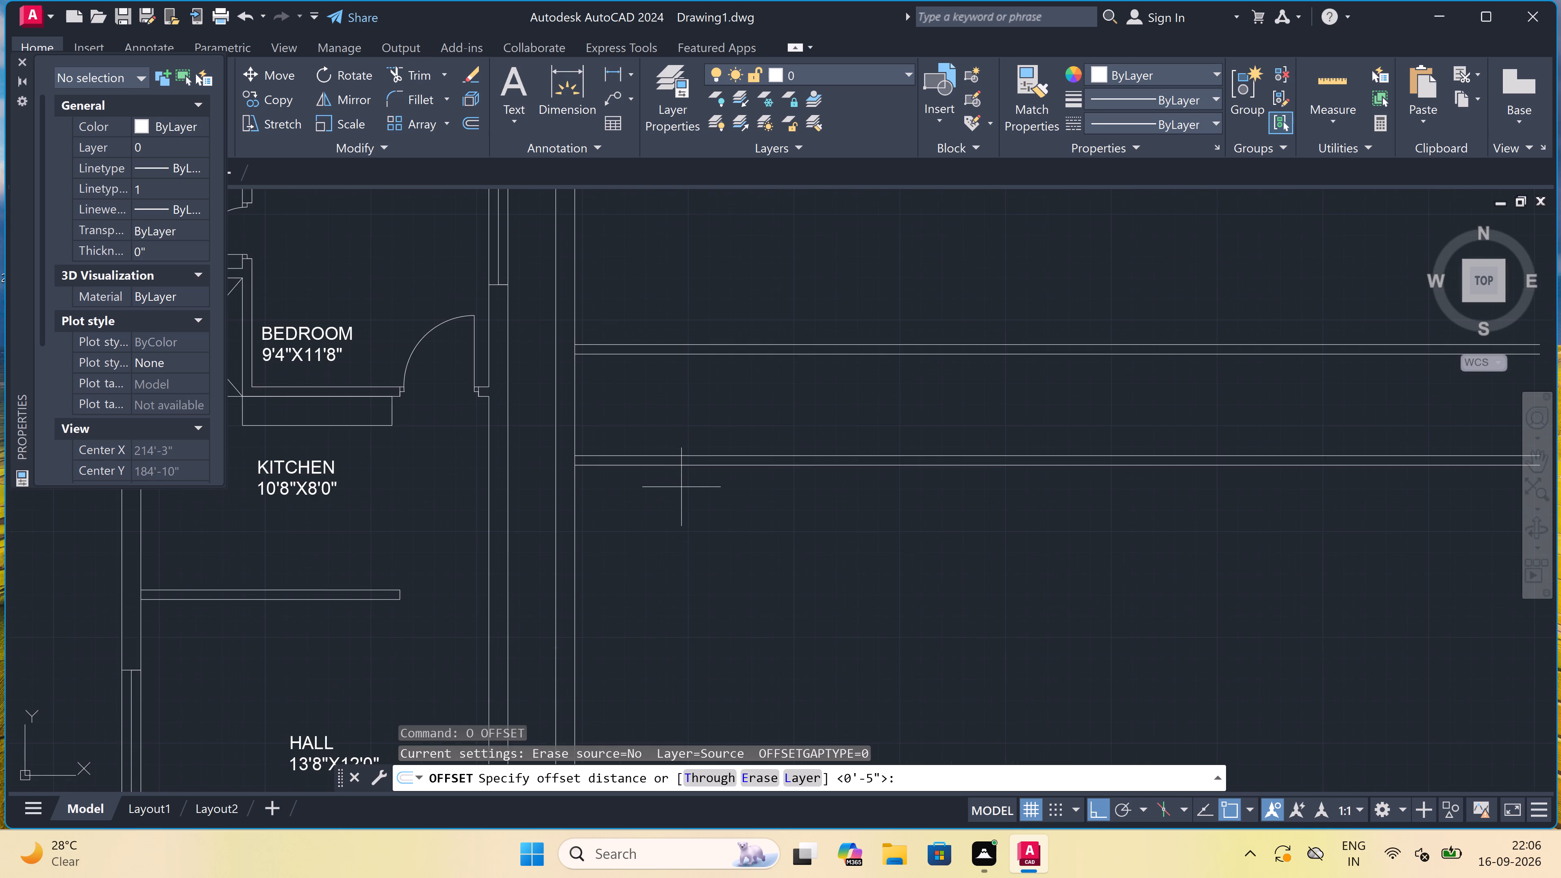
click(682, 469)
scroll(665, 622, up, 3)
scroll(666, 615, down, 2)
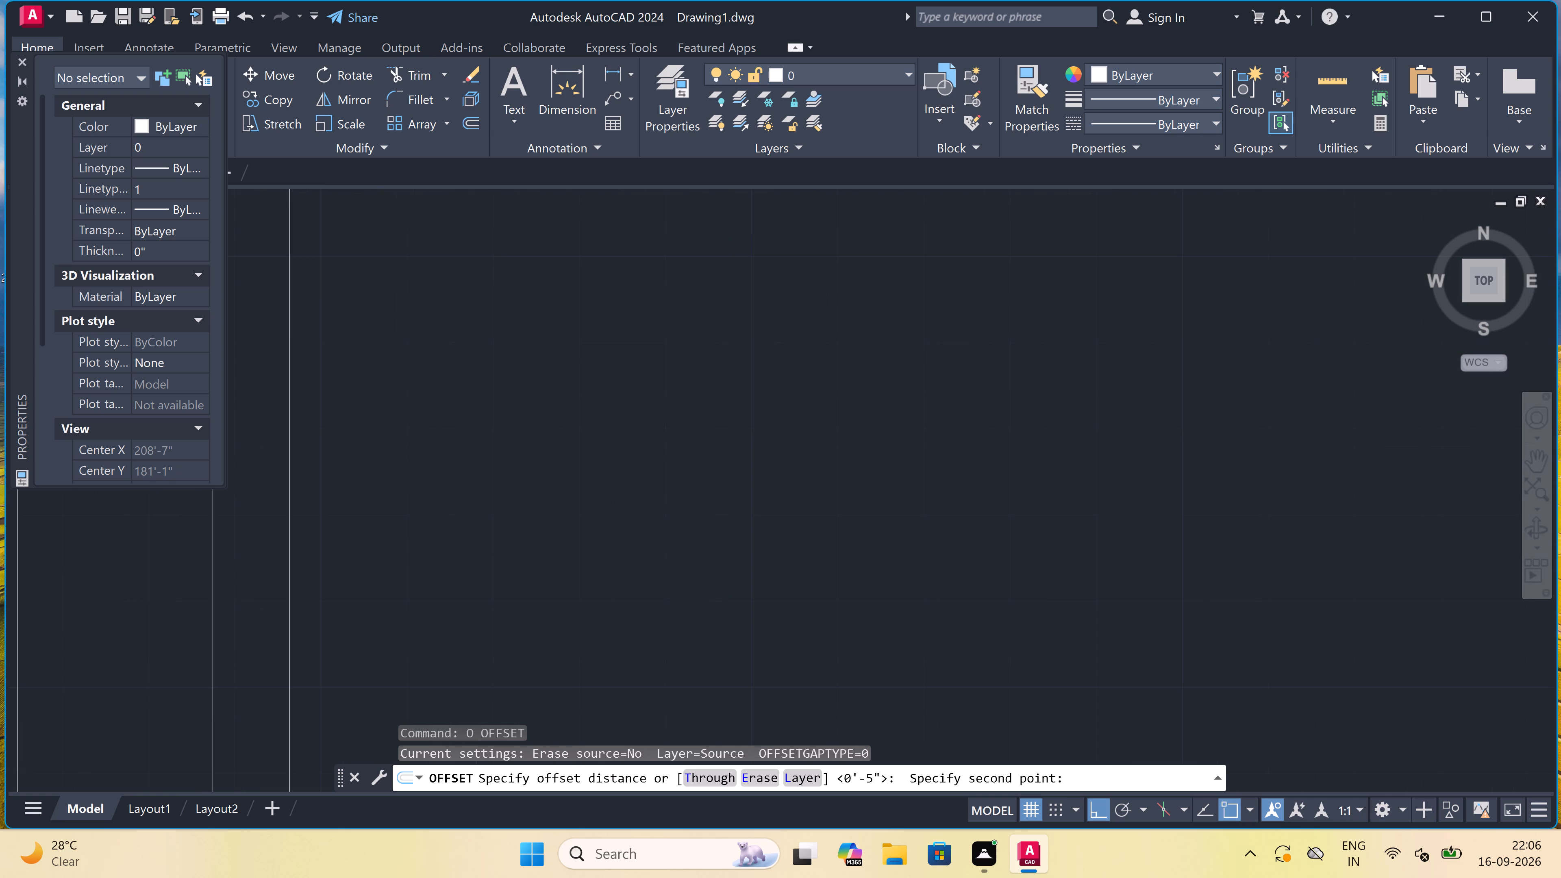
scroll(666, 612, down, 1)
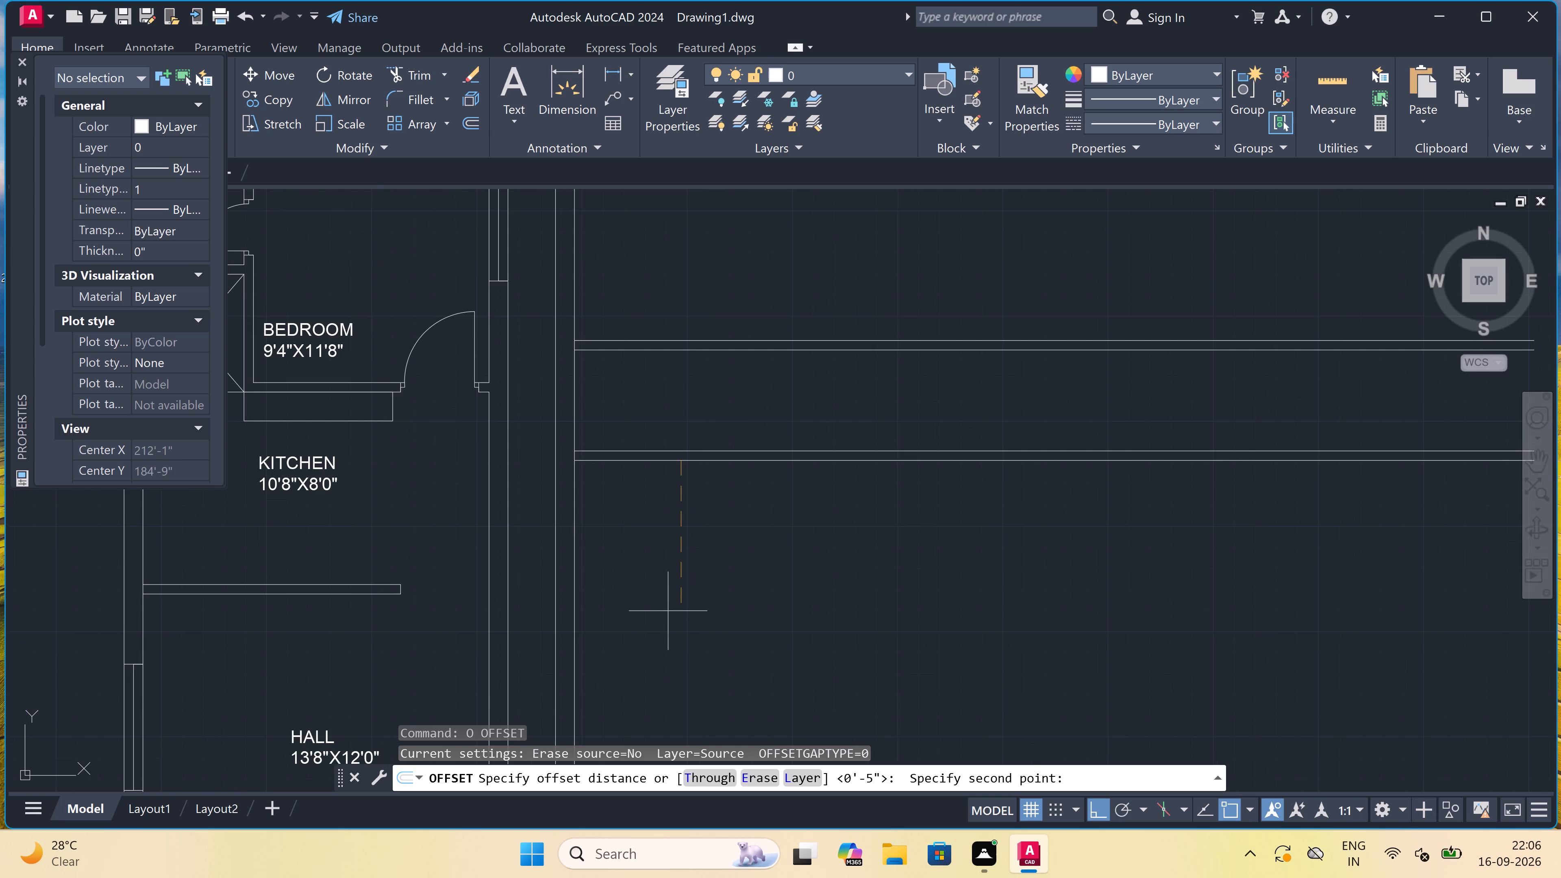
key(6)
key(BackSpace)
text(7')
key(8)
text(")
key(space)
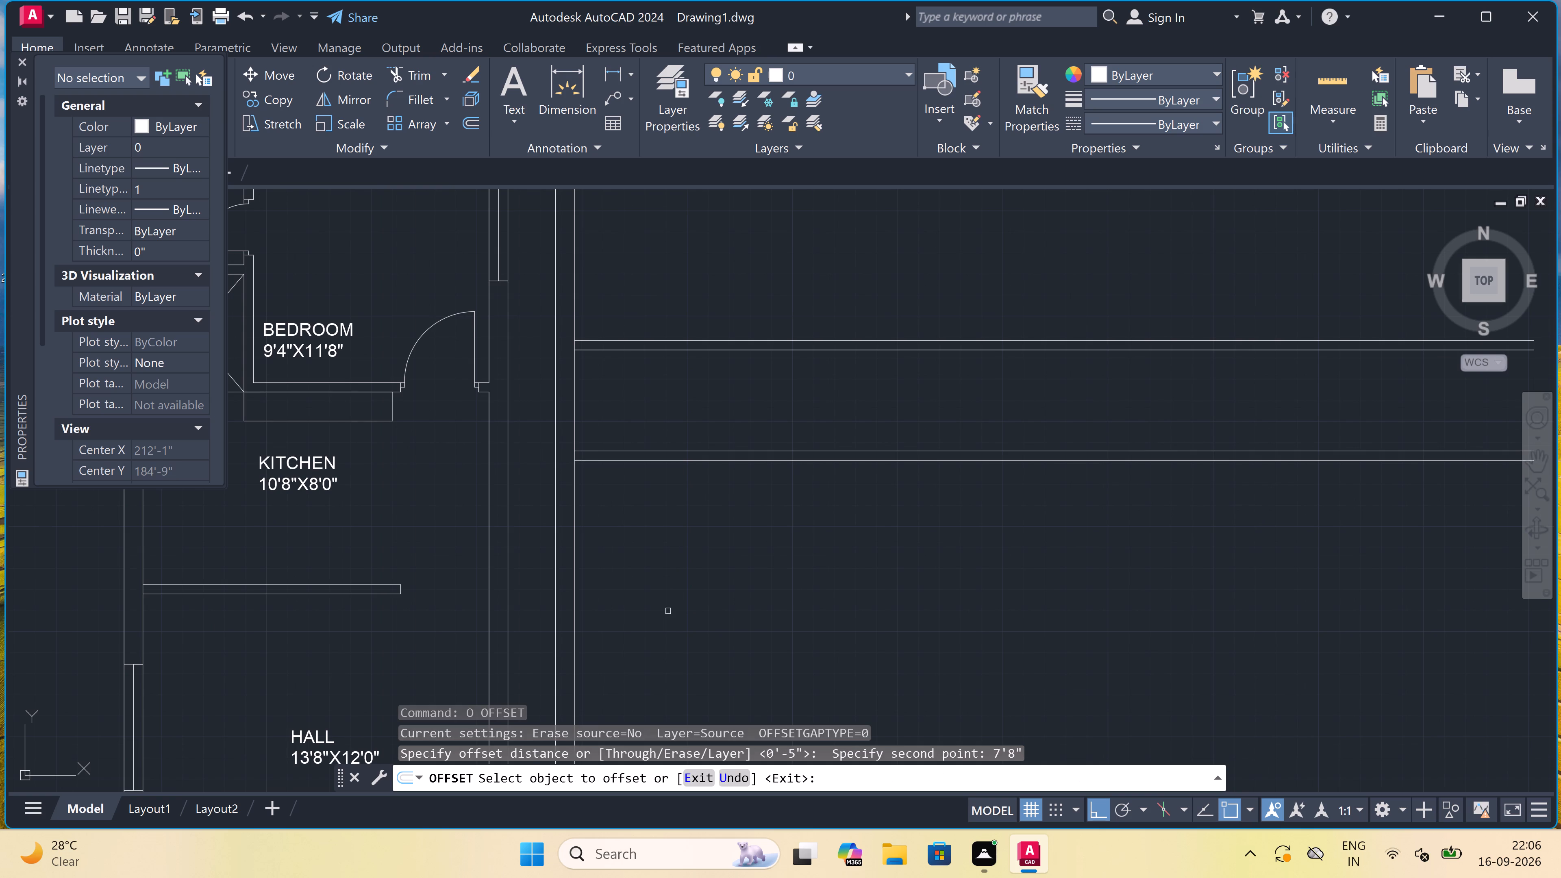
triple_click(660, 463)
double_click(654, 500)
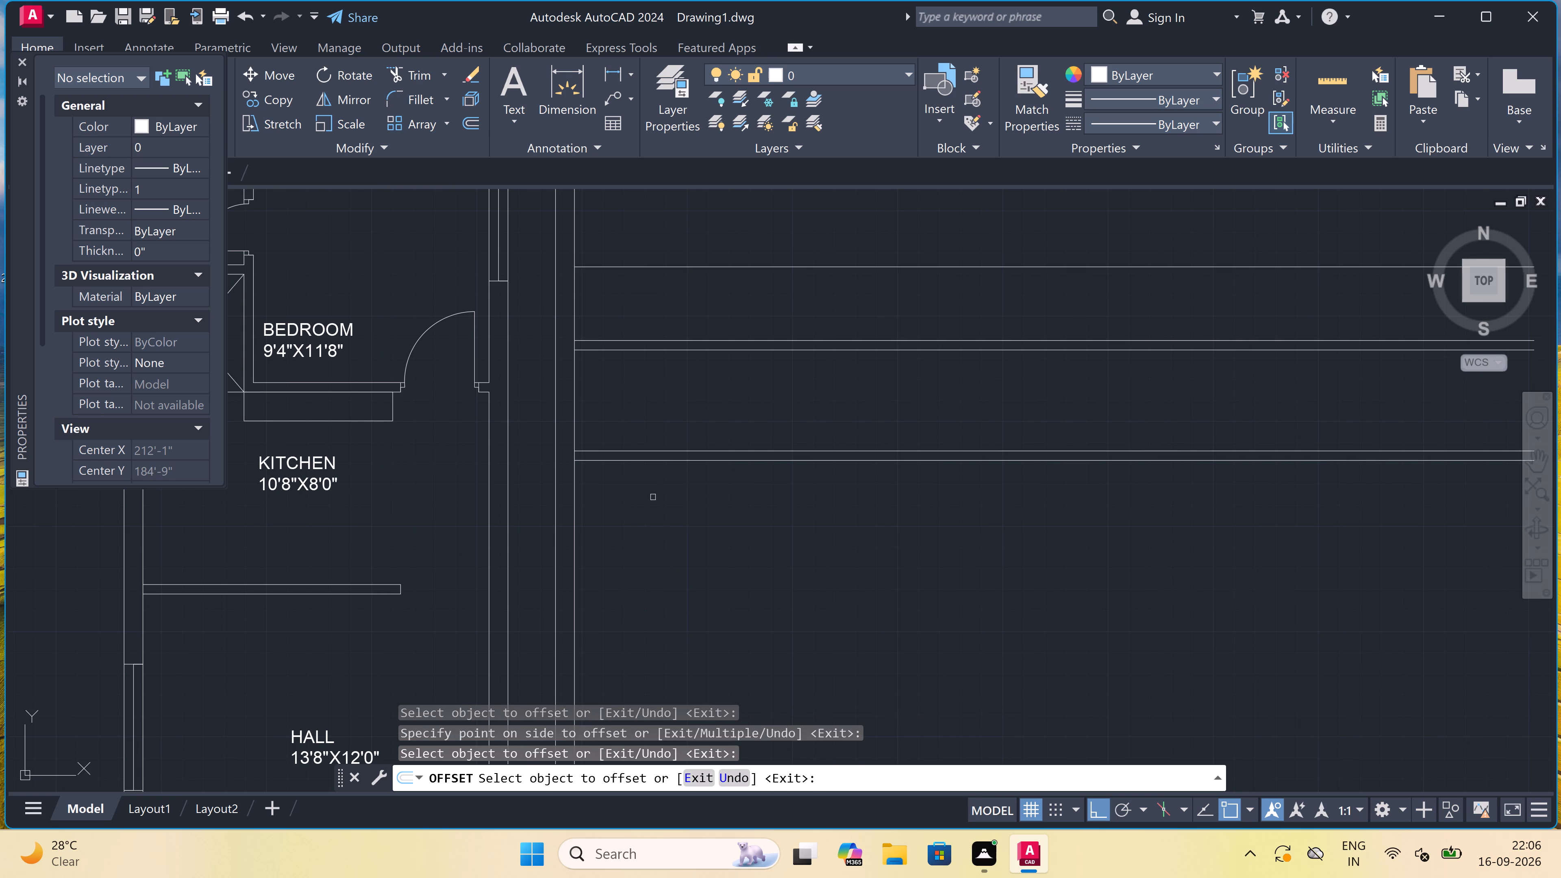
click(651, 461)
double_click(644, 503)
scroll(644, 502, down, 2)
scroll(647, 539, up, 1)
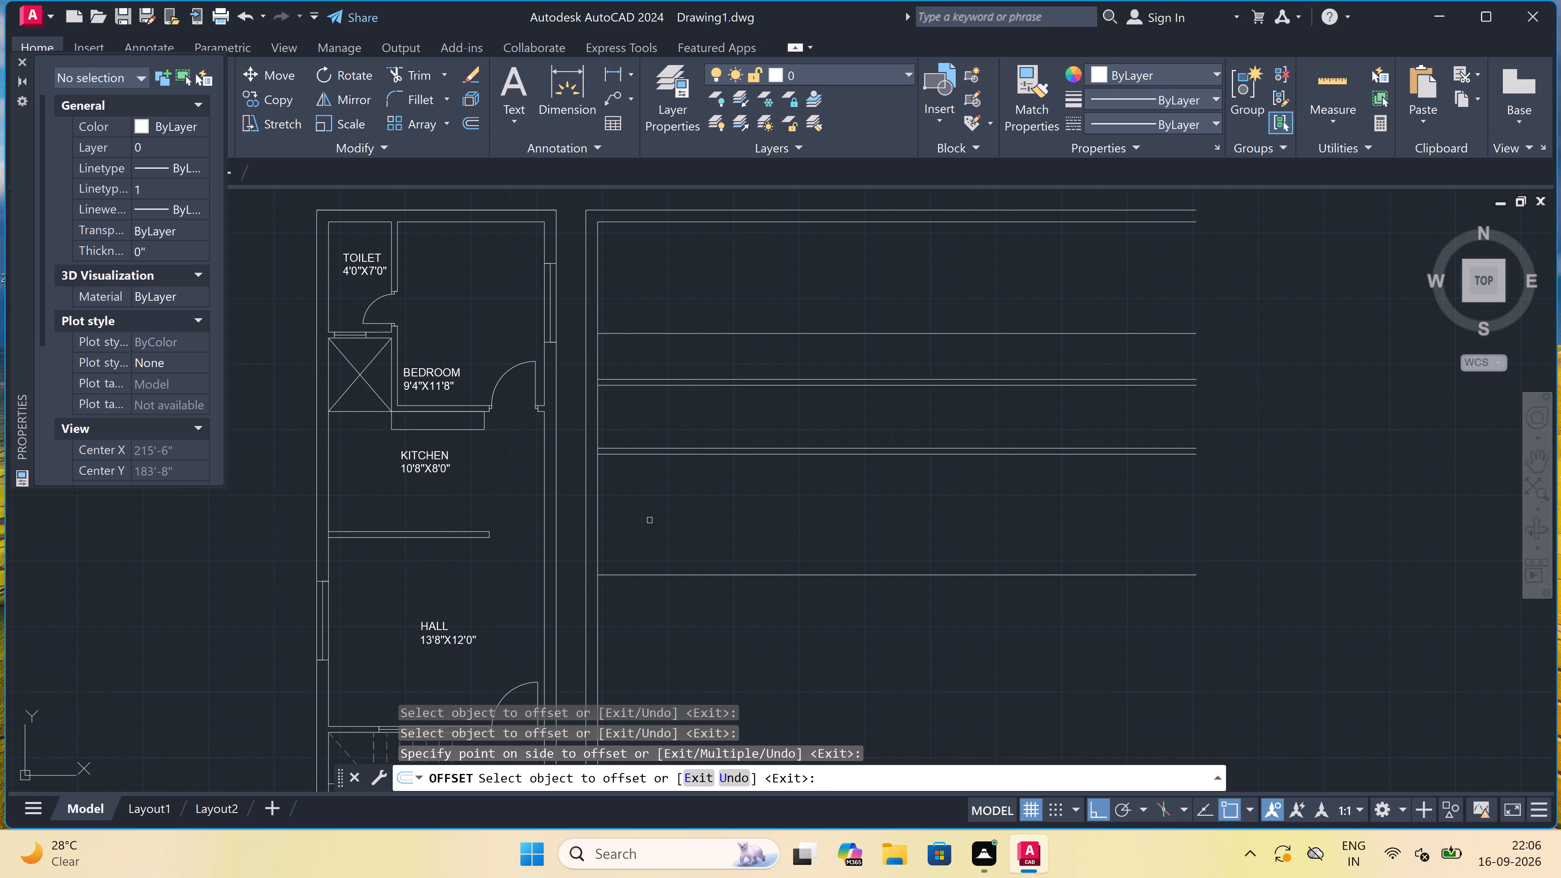
key(Escape)
Delete the stray horizontal line between the new top wall and the first partition.
double_click(677, 330)
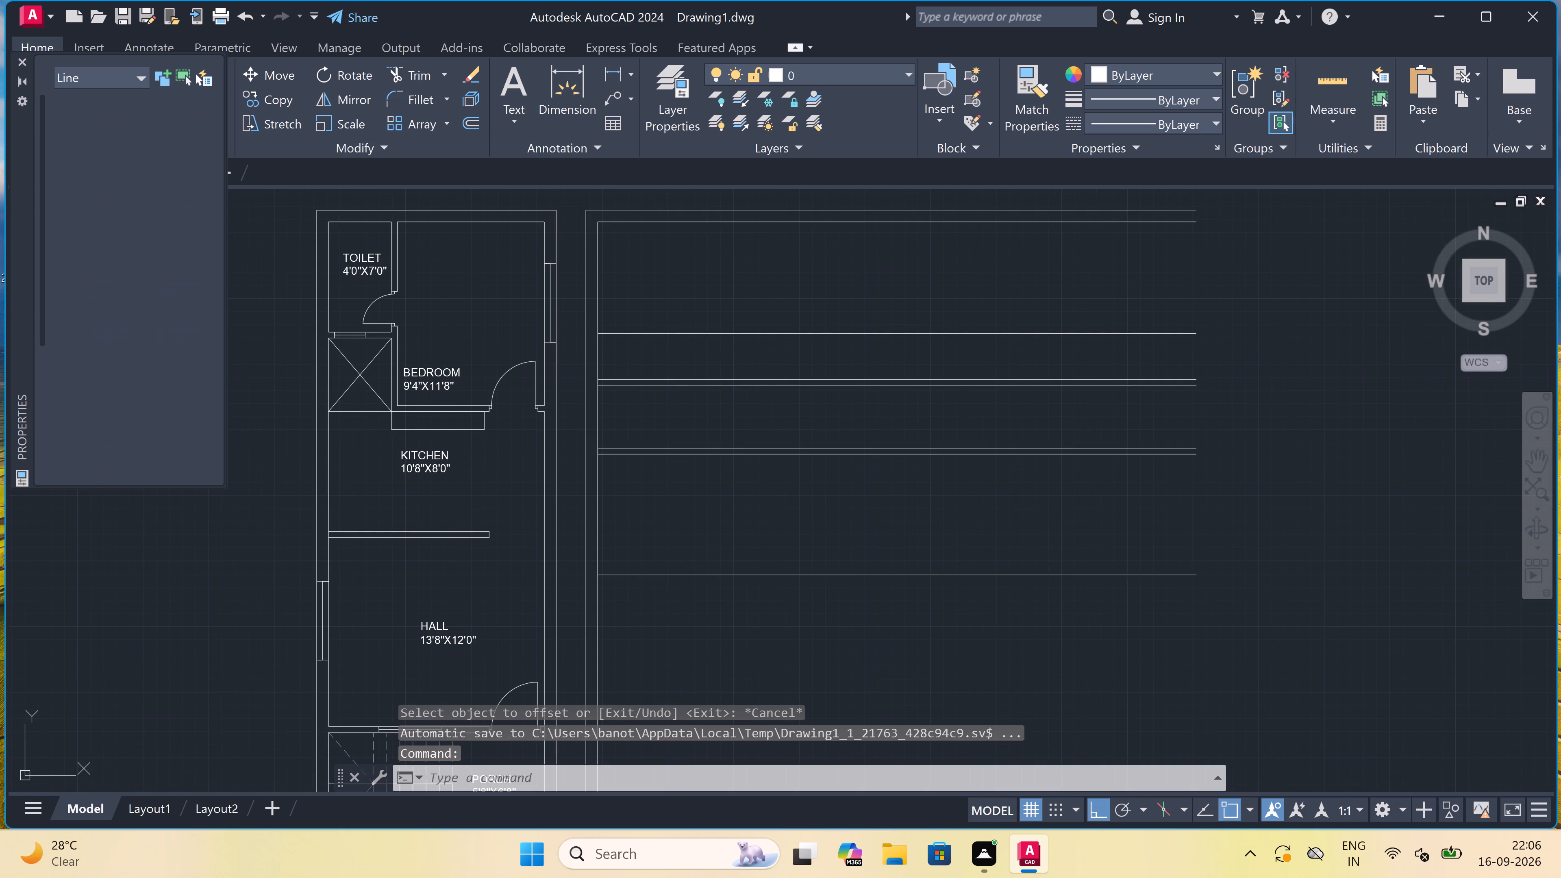
key(Delete)
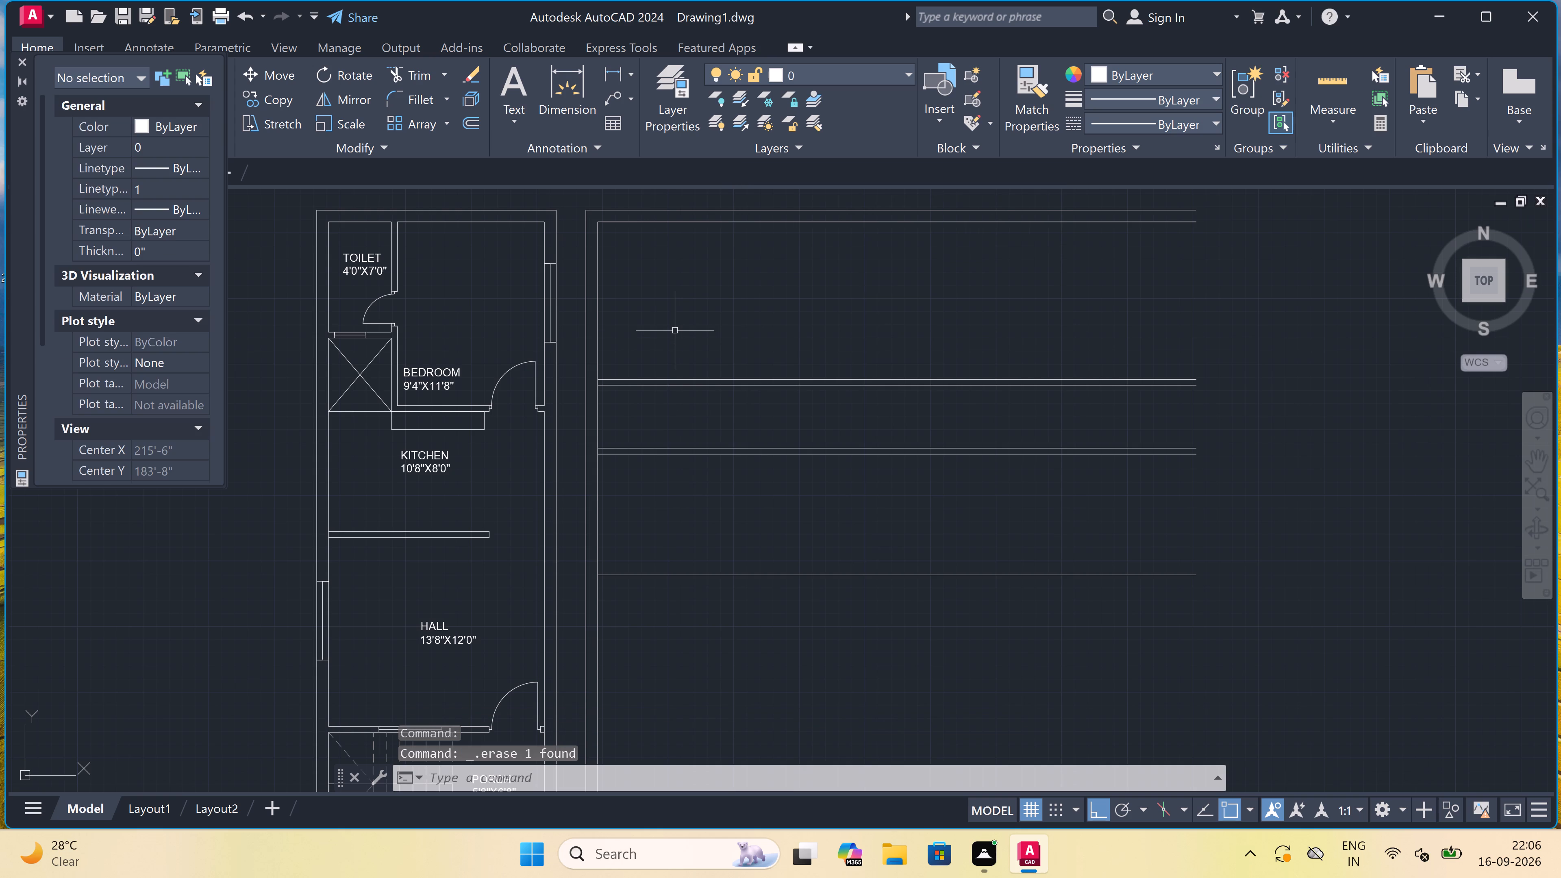
Offset the lowest horizontal line of the new plan 4.5" downward to form the third partition wall.
scroll(681, 330, down, 3)
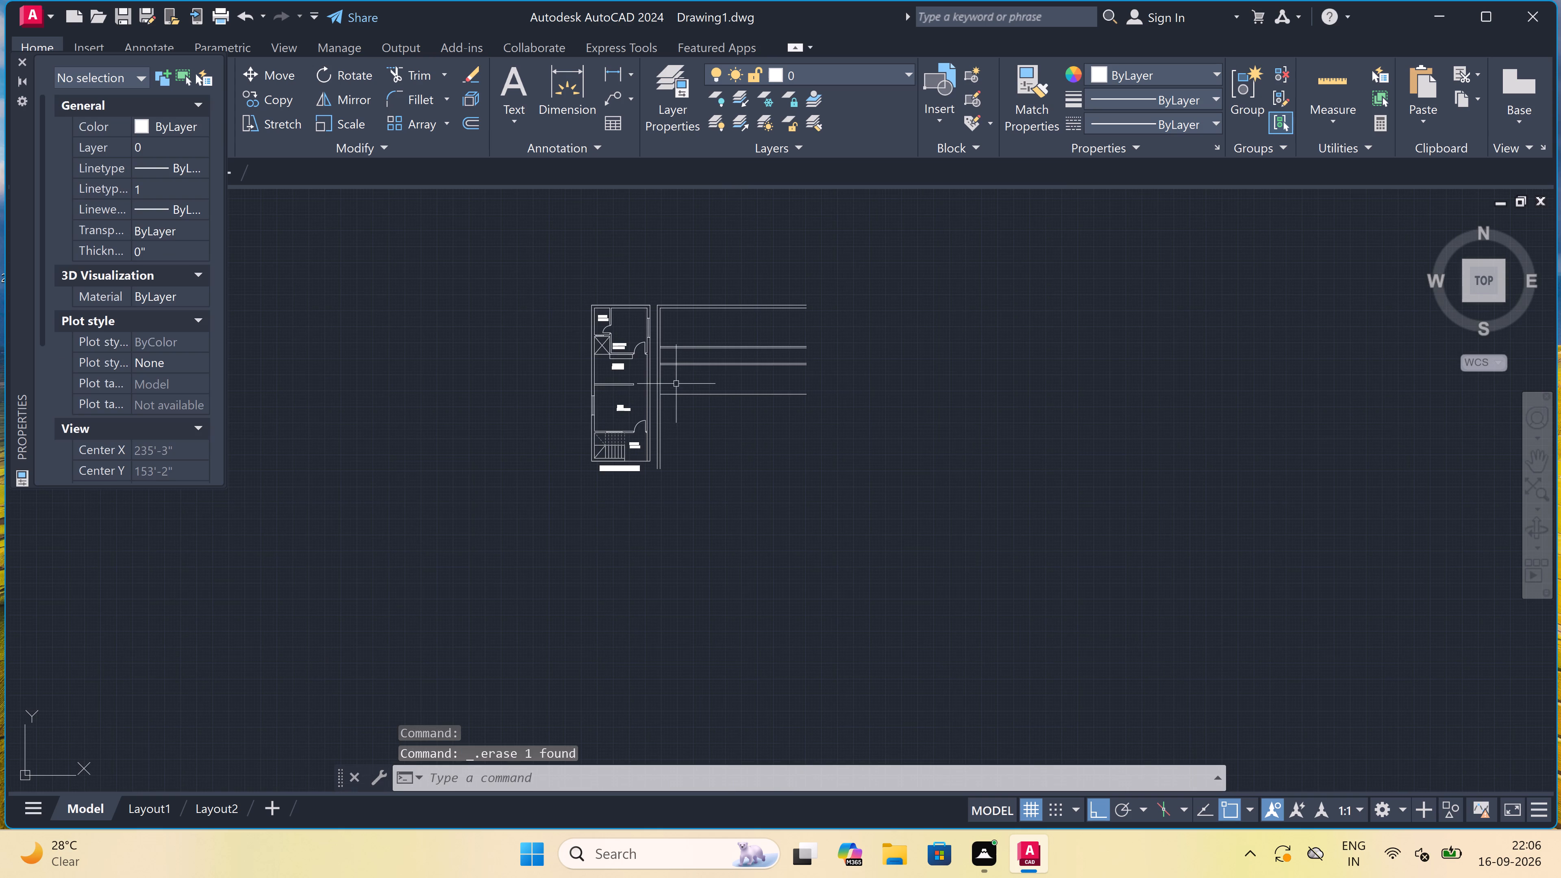
scroll(678, 360, up, 4)
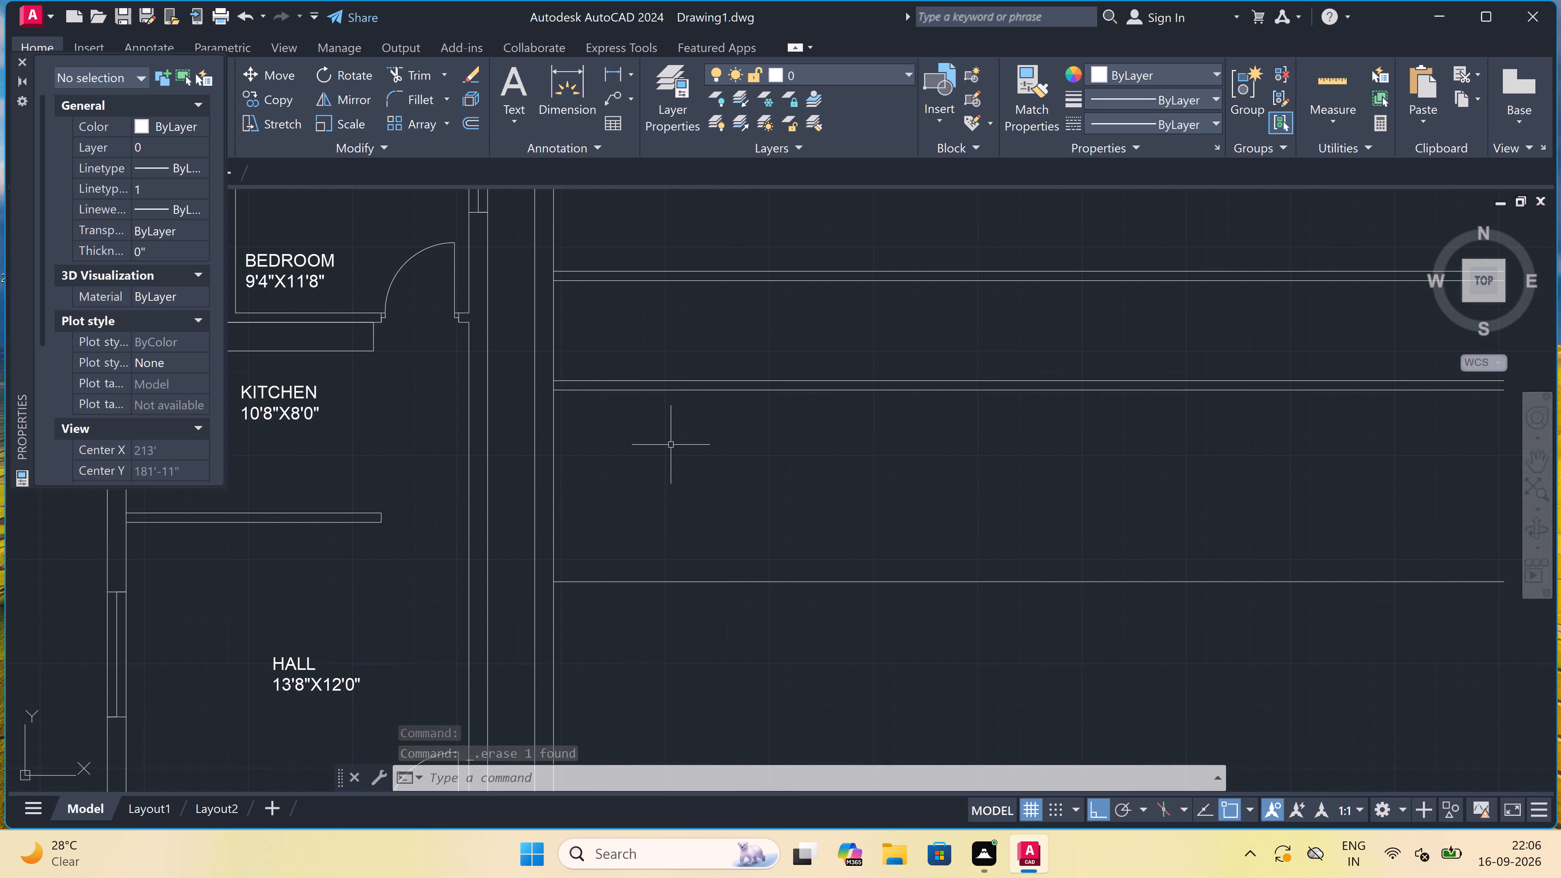
scroll(665, 468, down, 2)
scroll(659, 493, up, 1)
scroll(661, 489, down, 1)
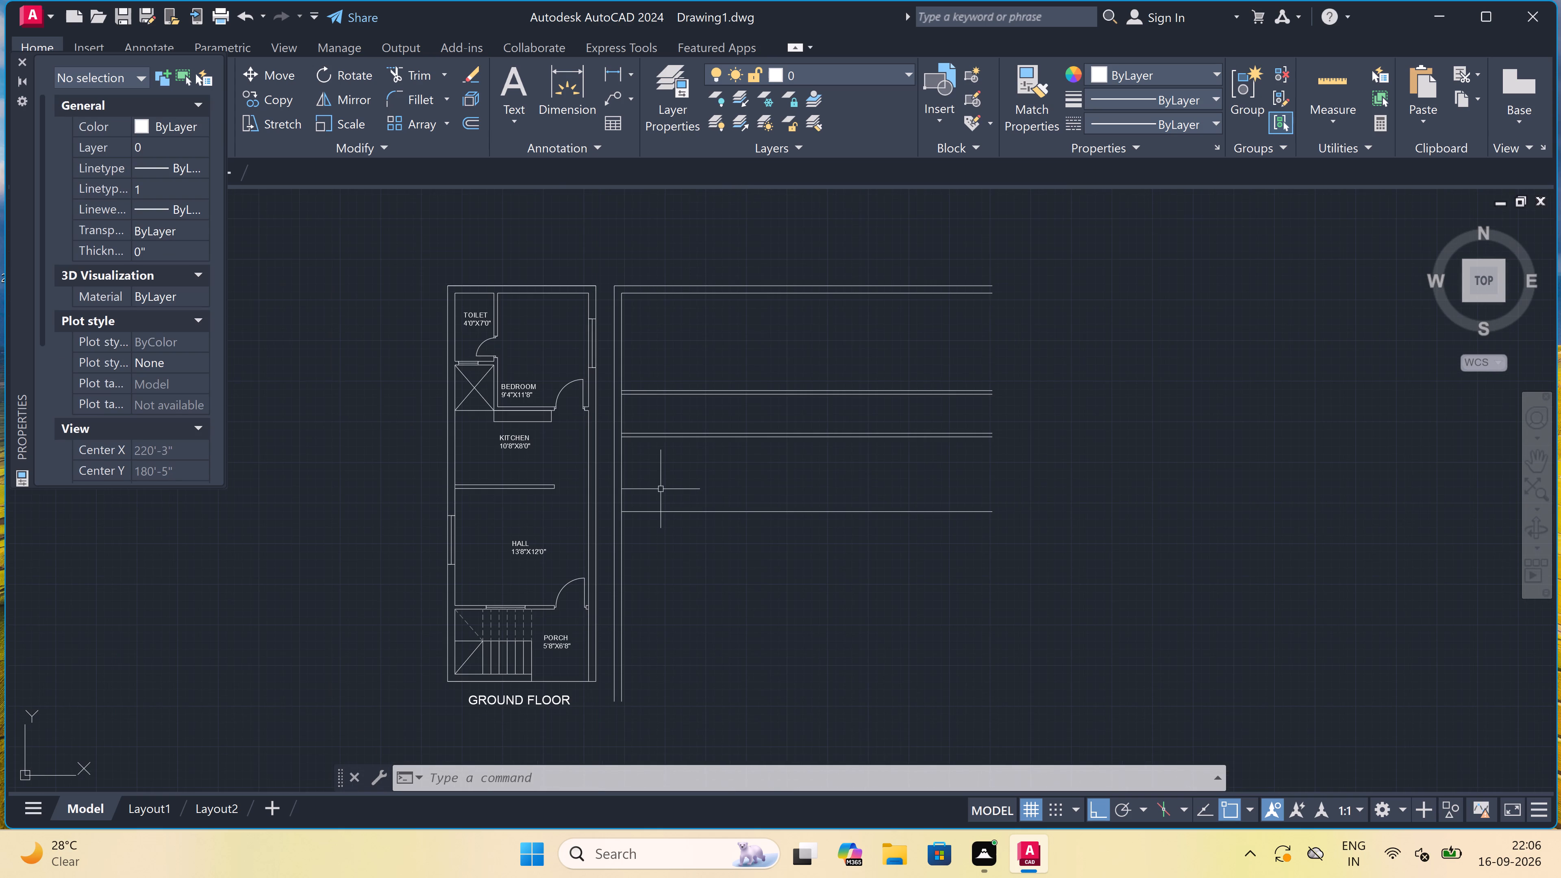
scroll(721, 460, up, 1)
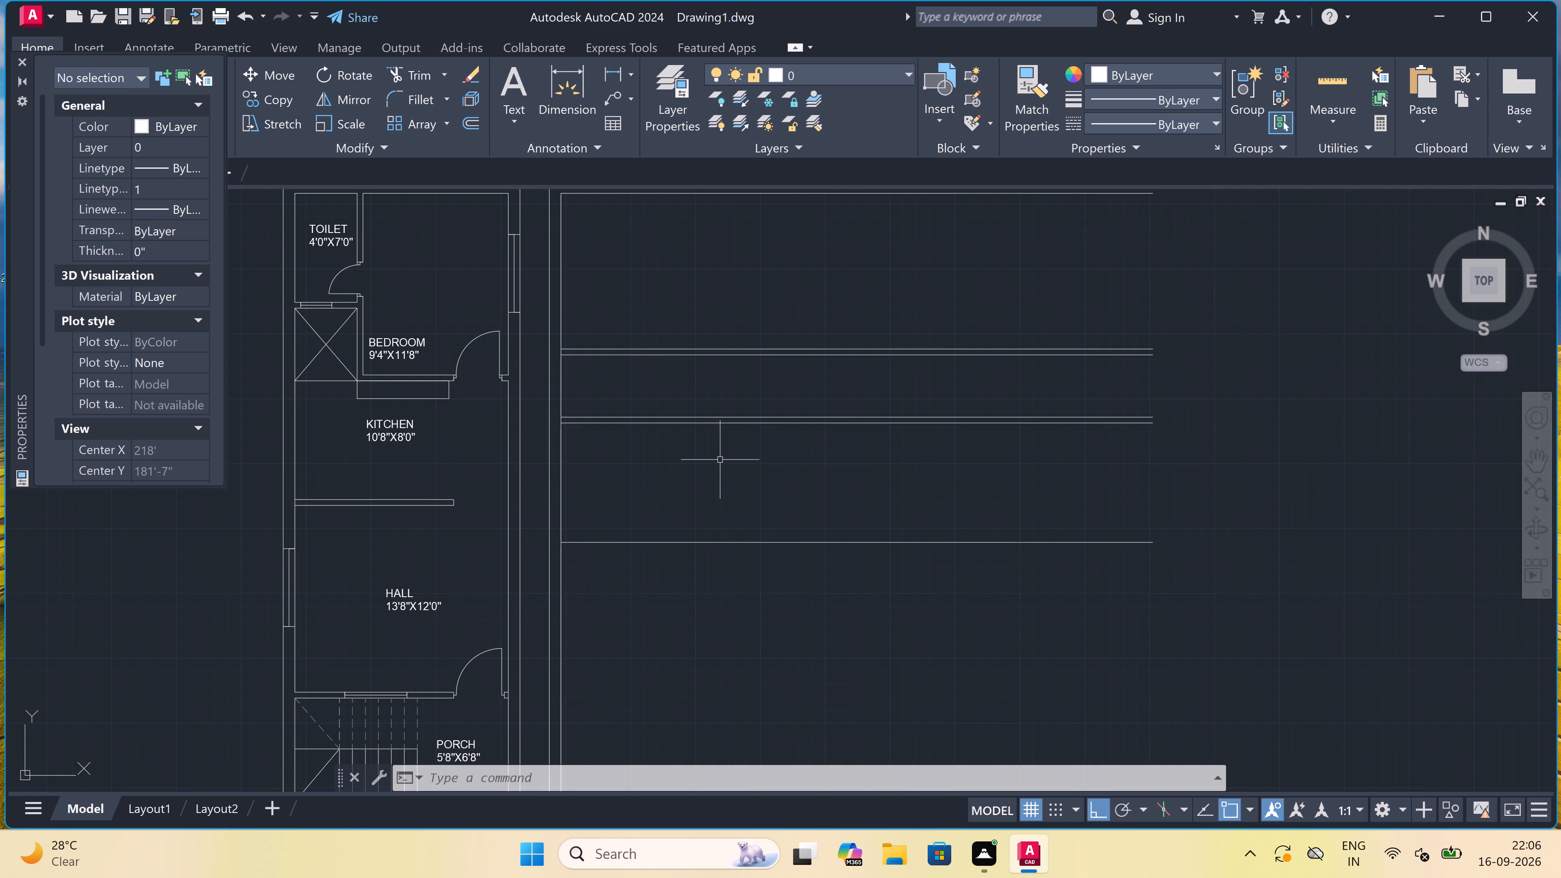
text(O)
key(space)
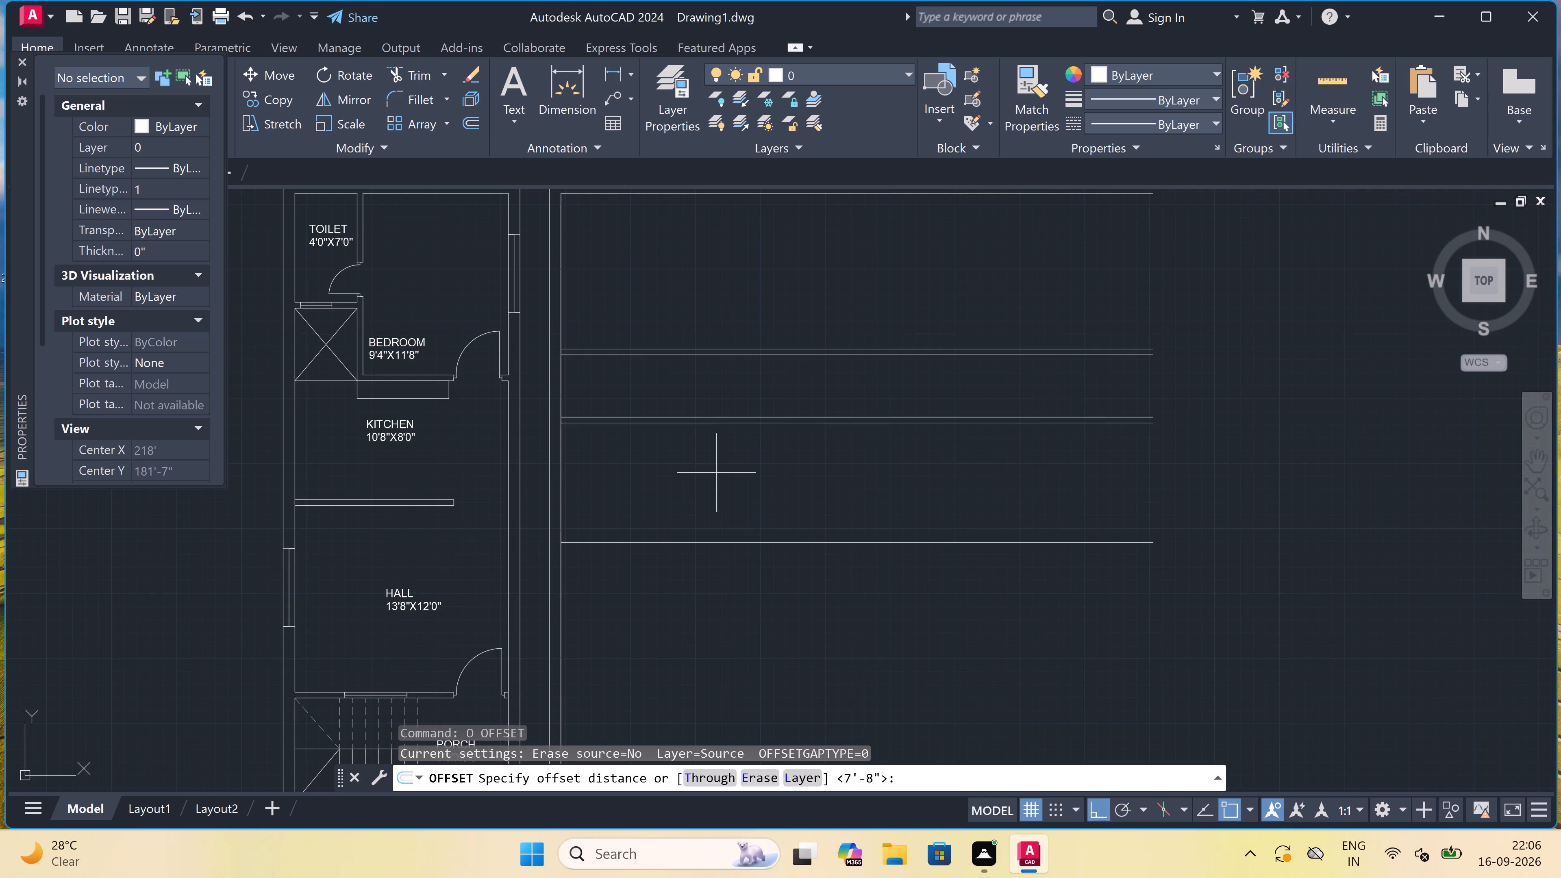
click(665, 546)
drag(665, 546, 665, 567)
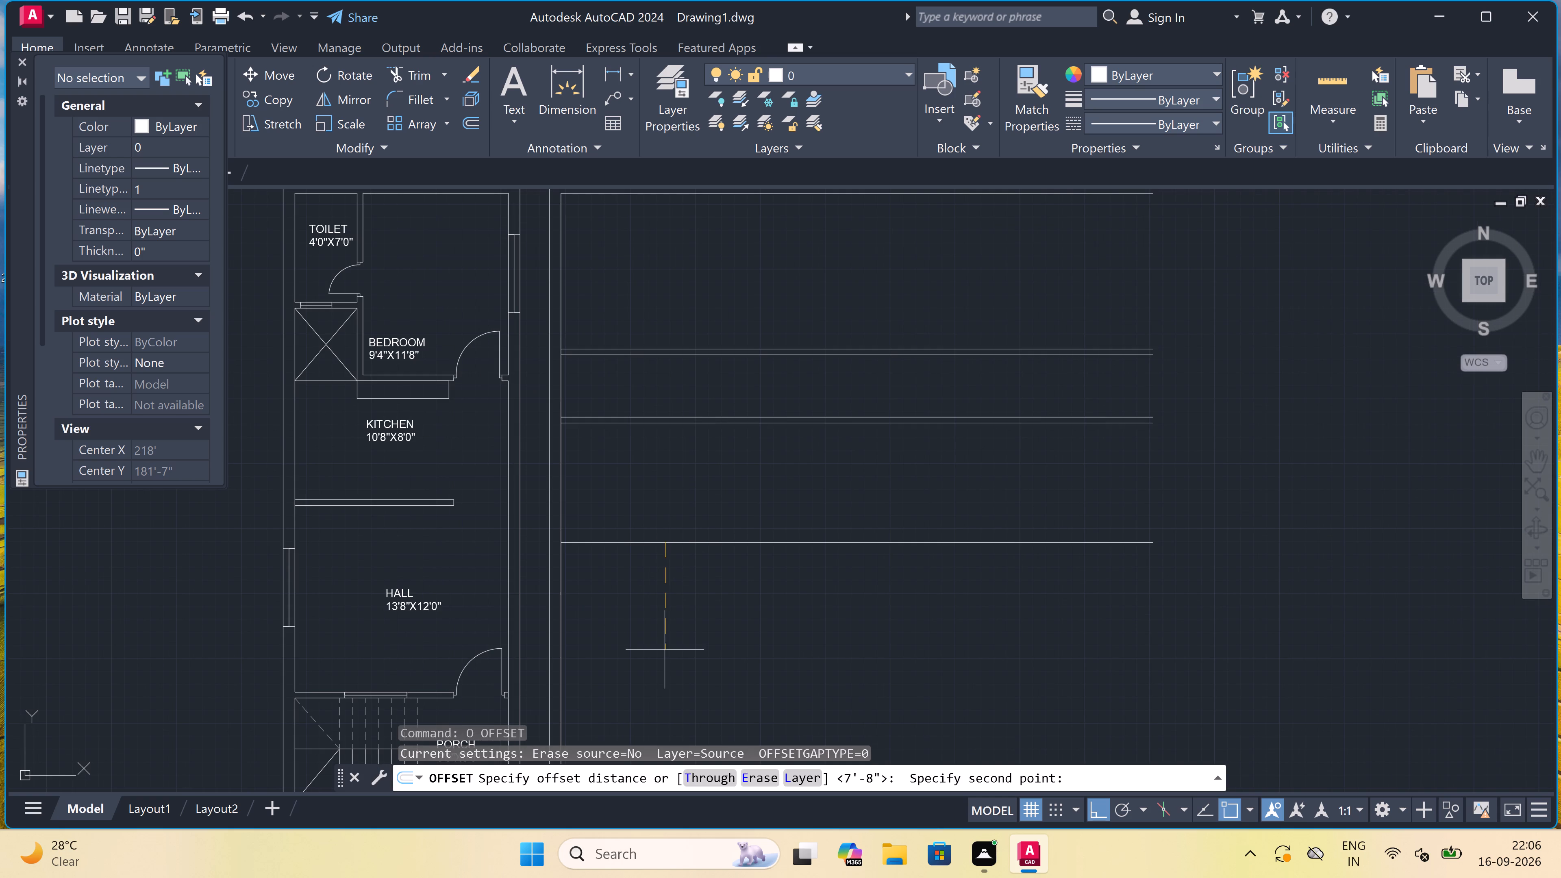
key(4)
key(period)
key(5)
text(")
key(space)
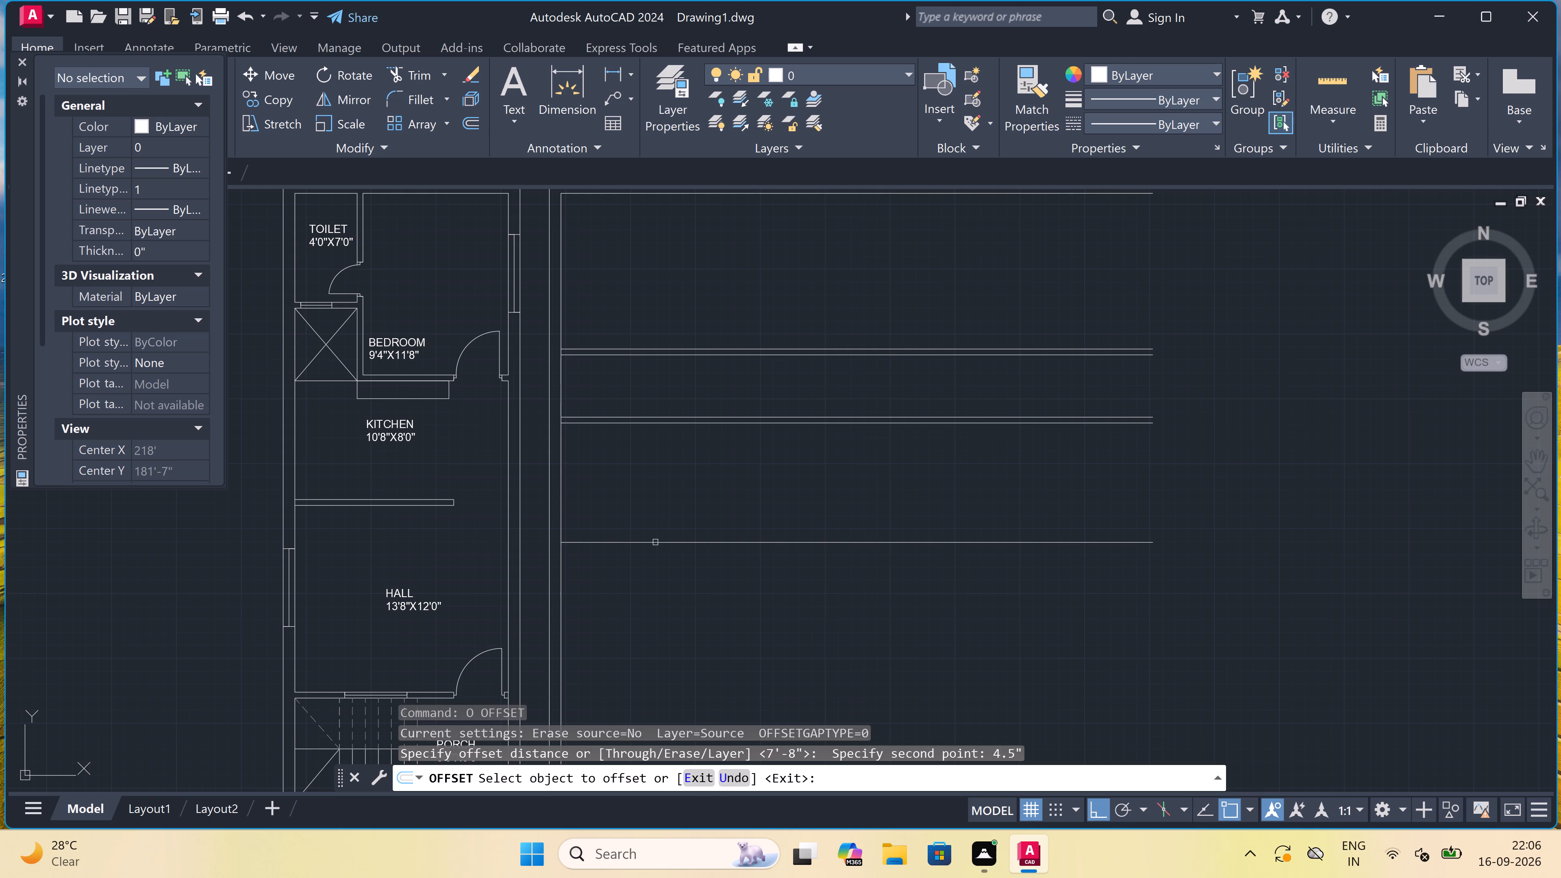
click(655, 542)
click(652, 601)
scroll(648, 577, down, 3)
scroll(639, 589, up, 1)
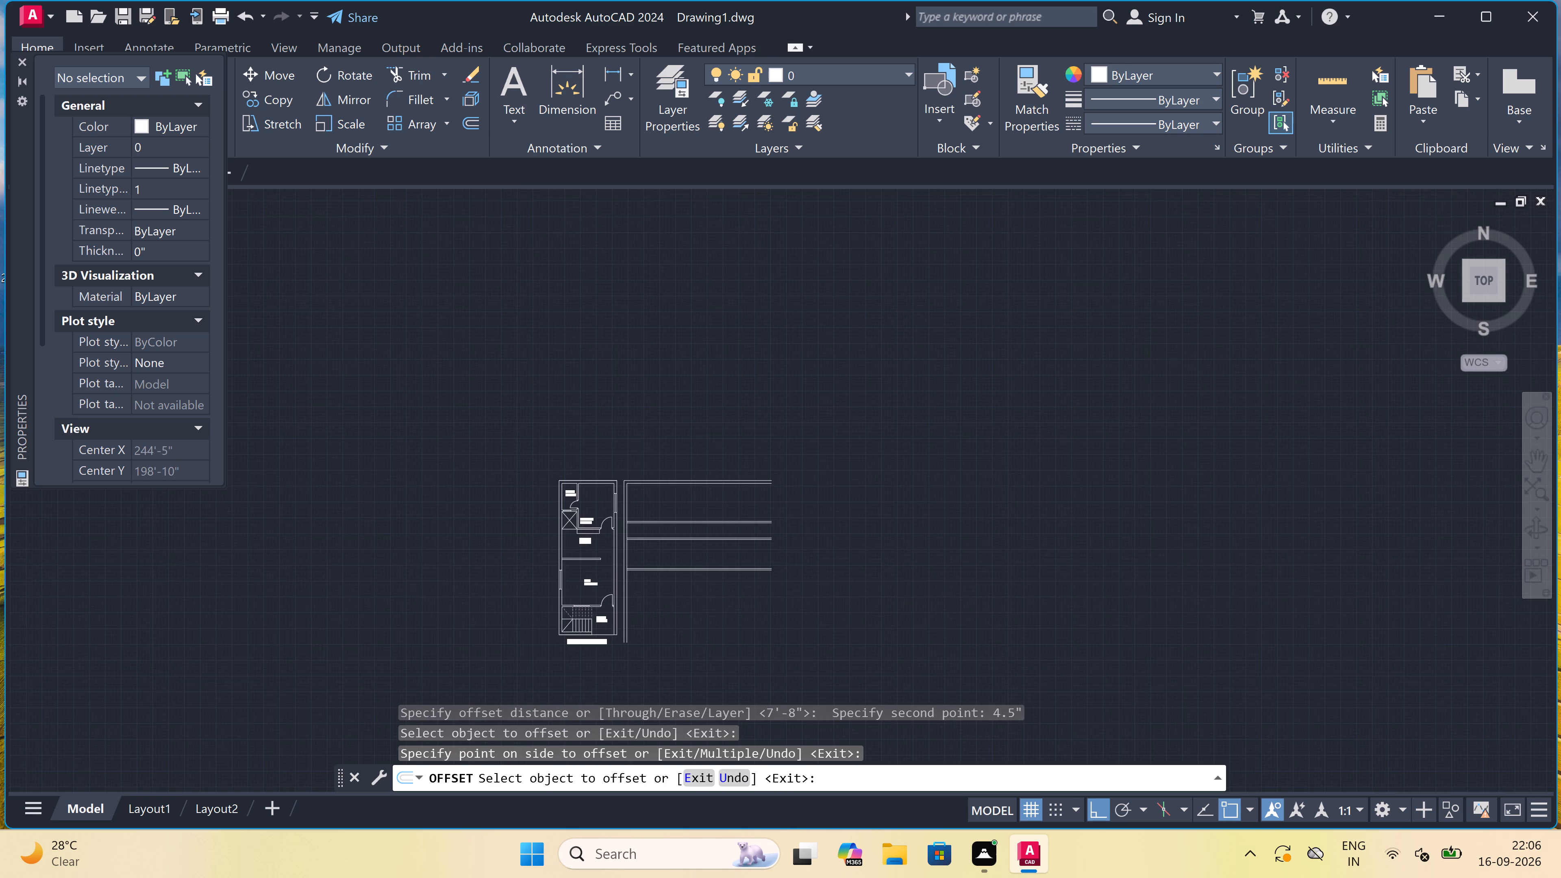
scroll(639, 589, up, 3)
scroll(639, 589, down, 2)
key(Escape)
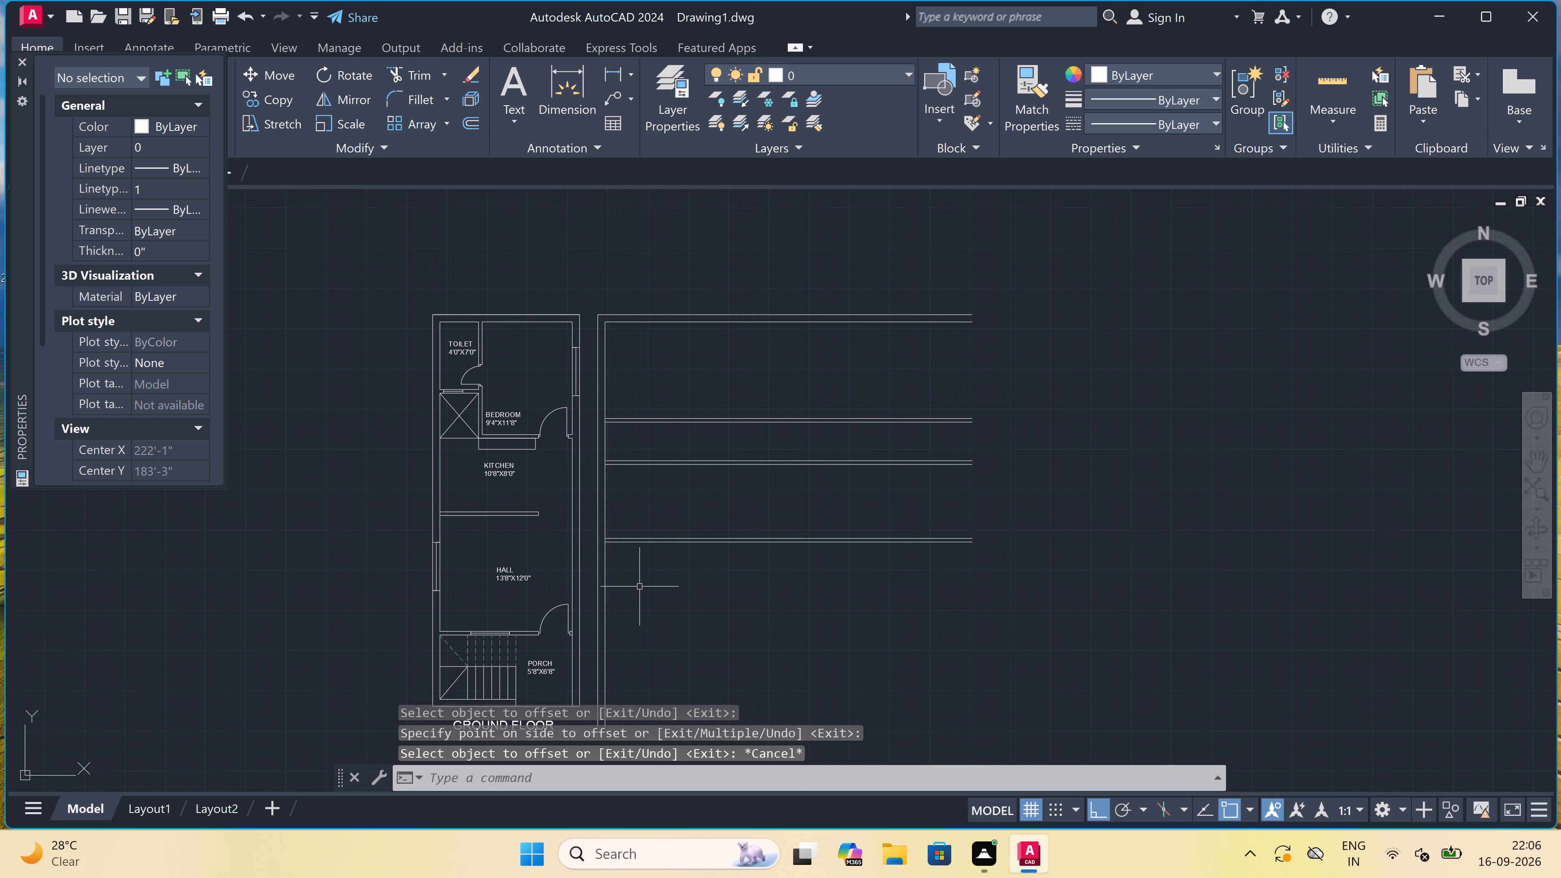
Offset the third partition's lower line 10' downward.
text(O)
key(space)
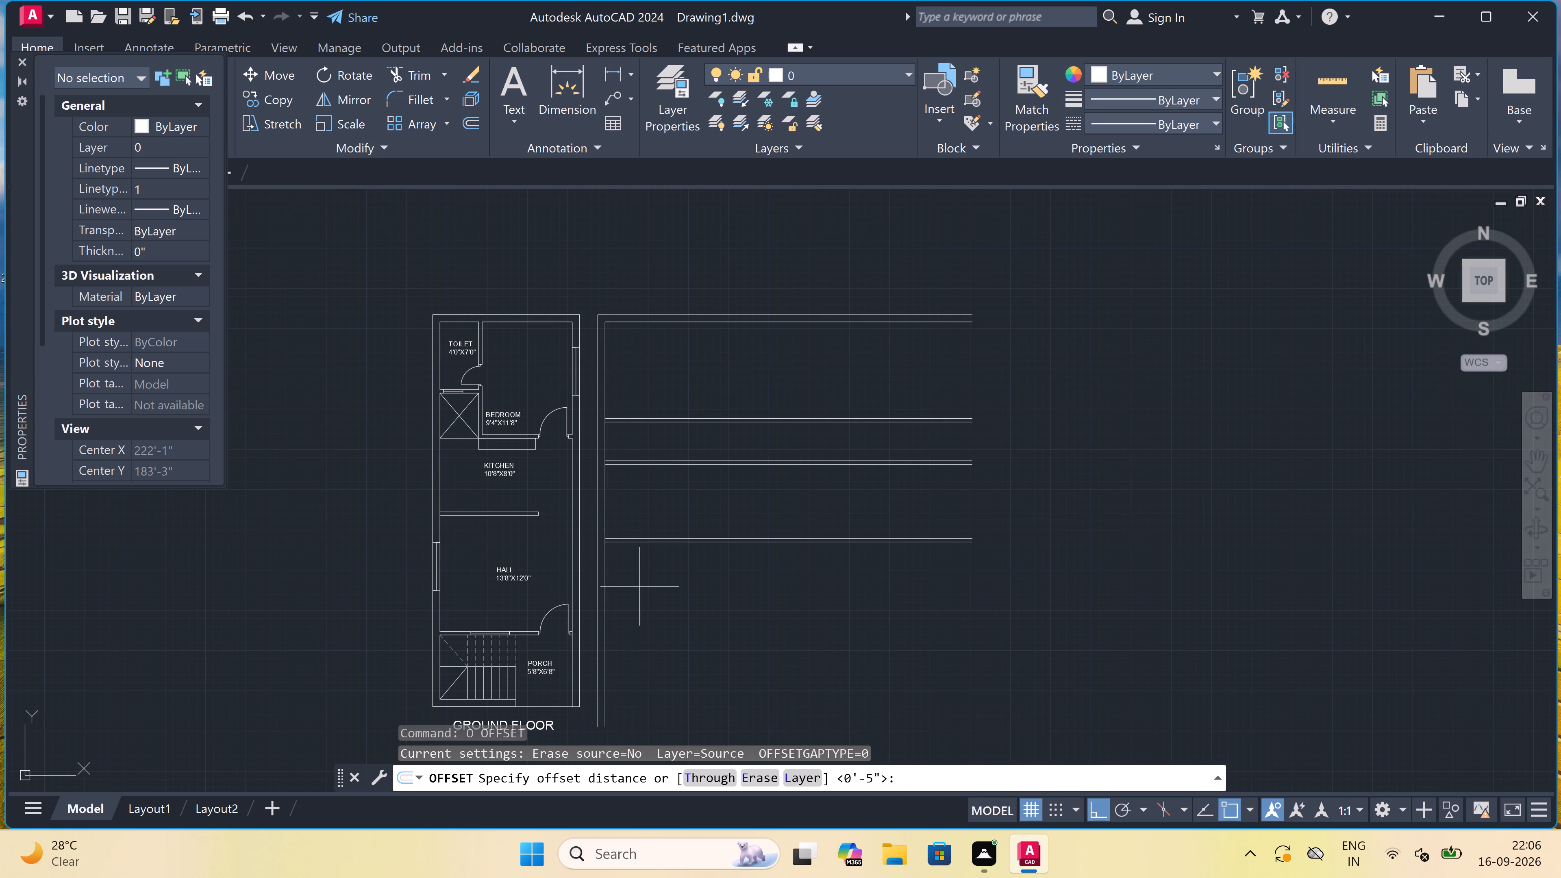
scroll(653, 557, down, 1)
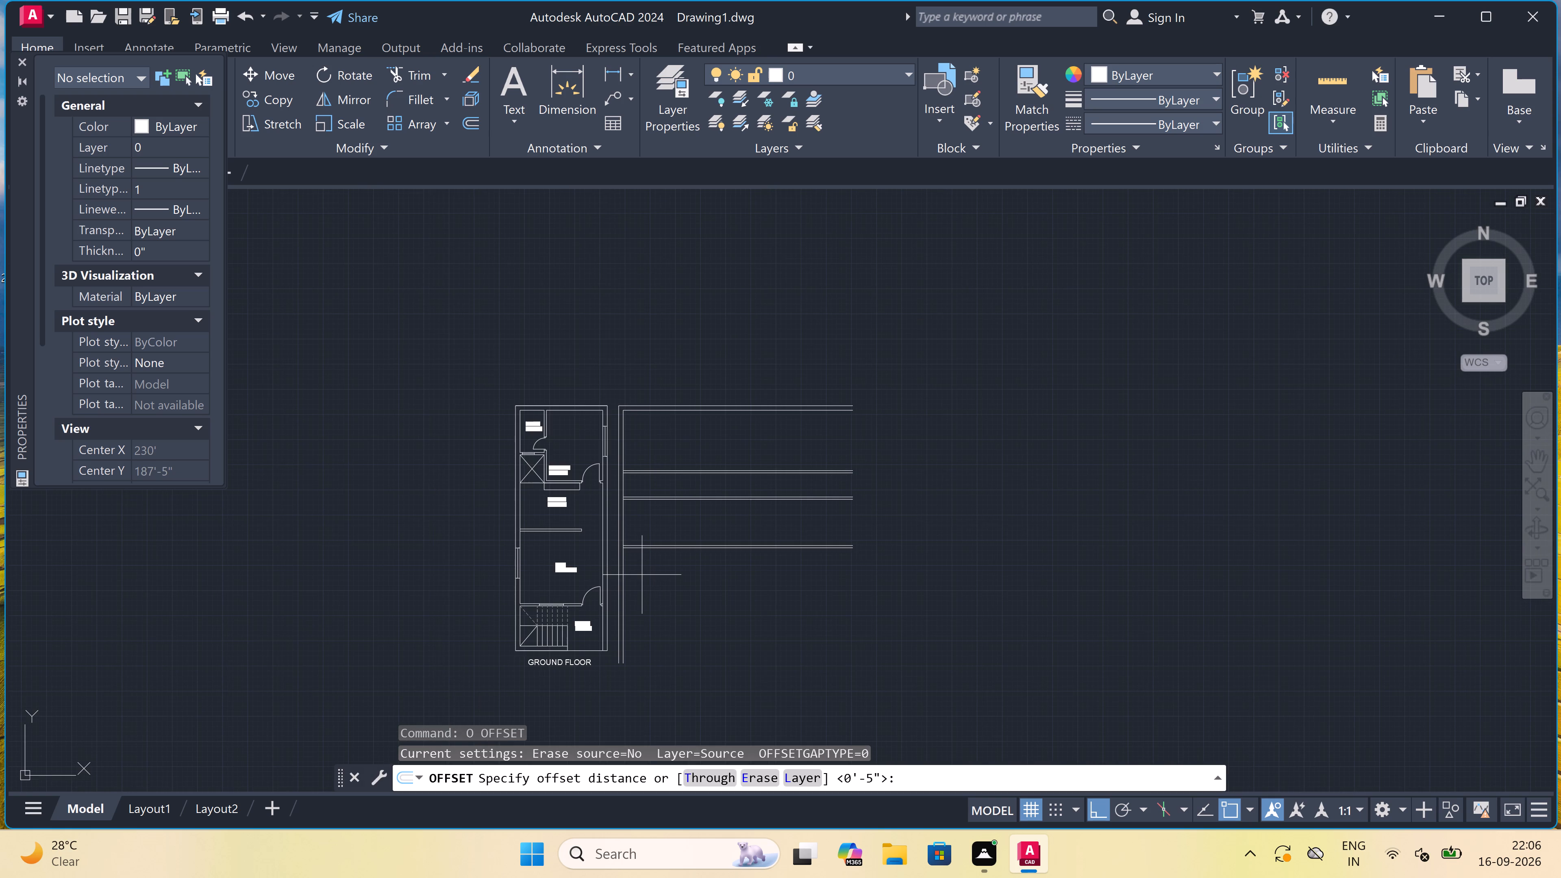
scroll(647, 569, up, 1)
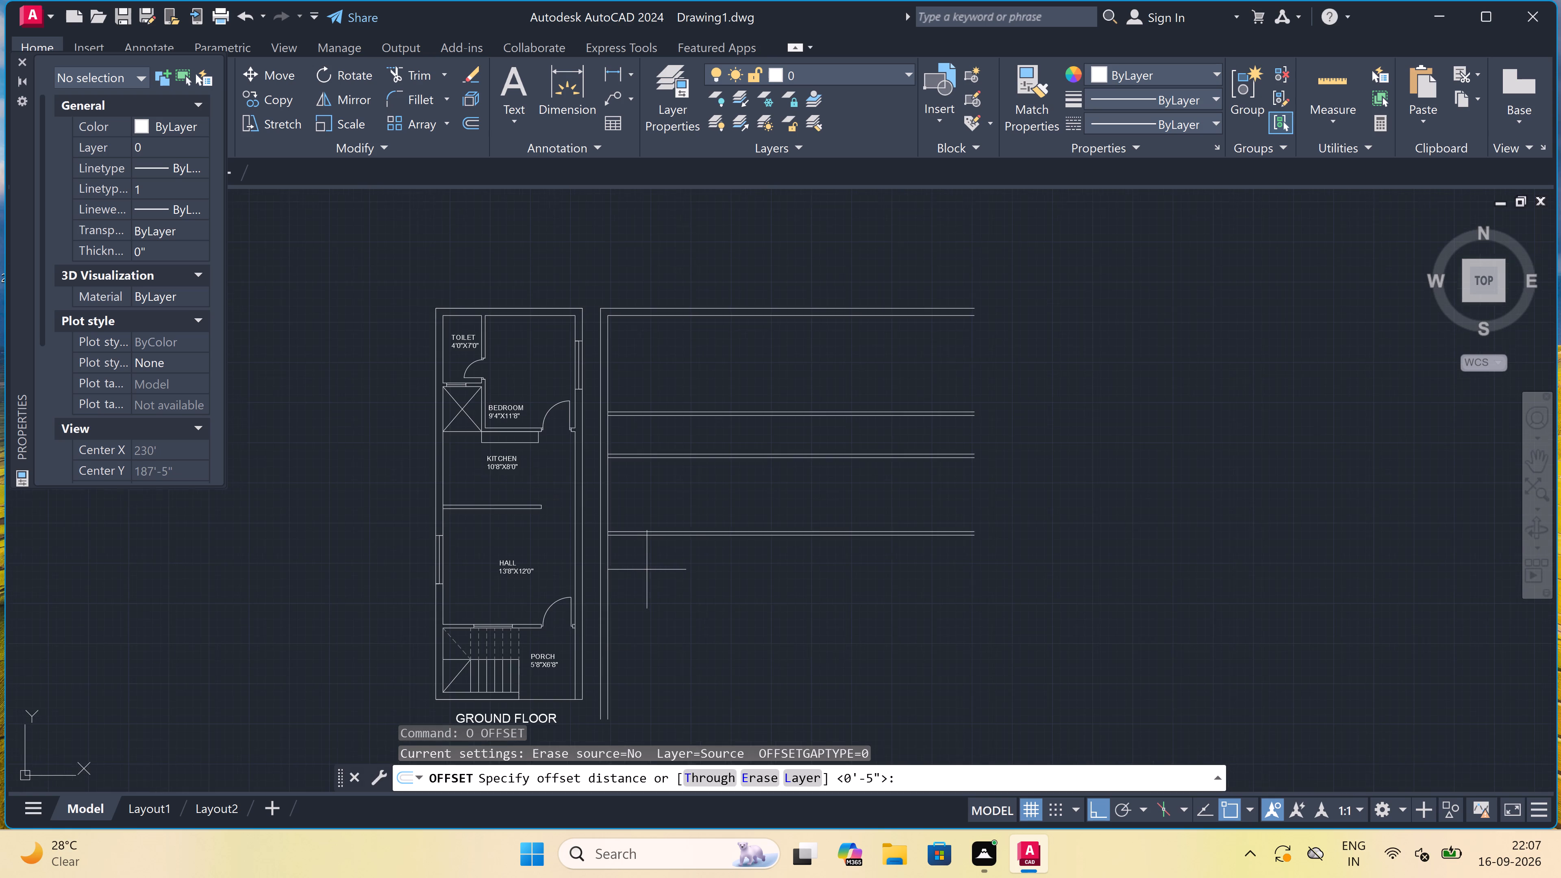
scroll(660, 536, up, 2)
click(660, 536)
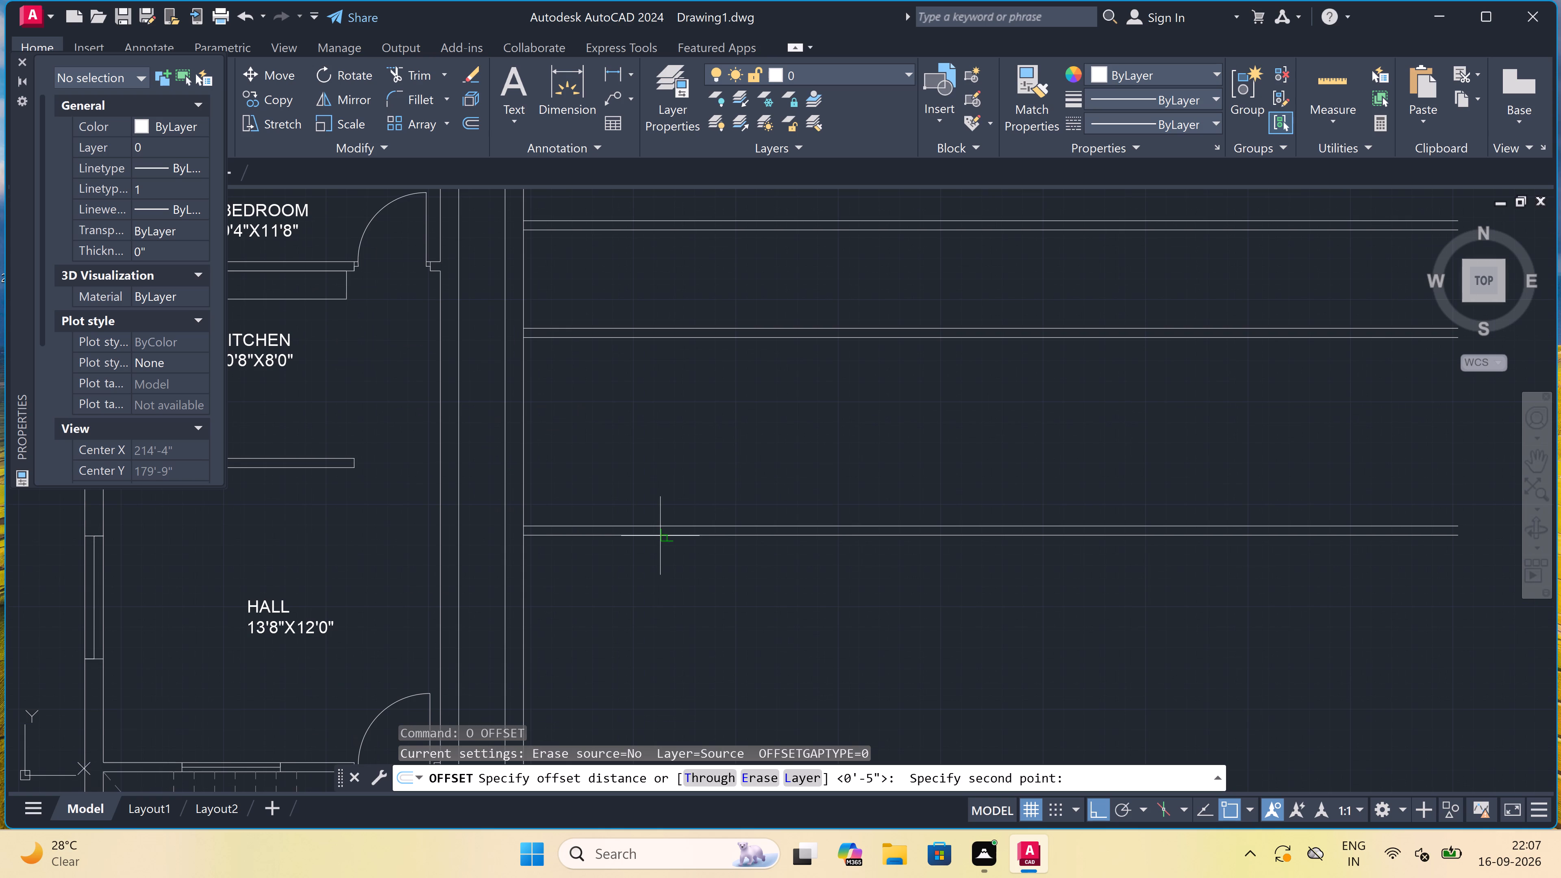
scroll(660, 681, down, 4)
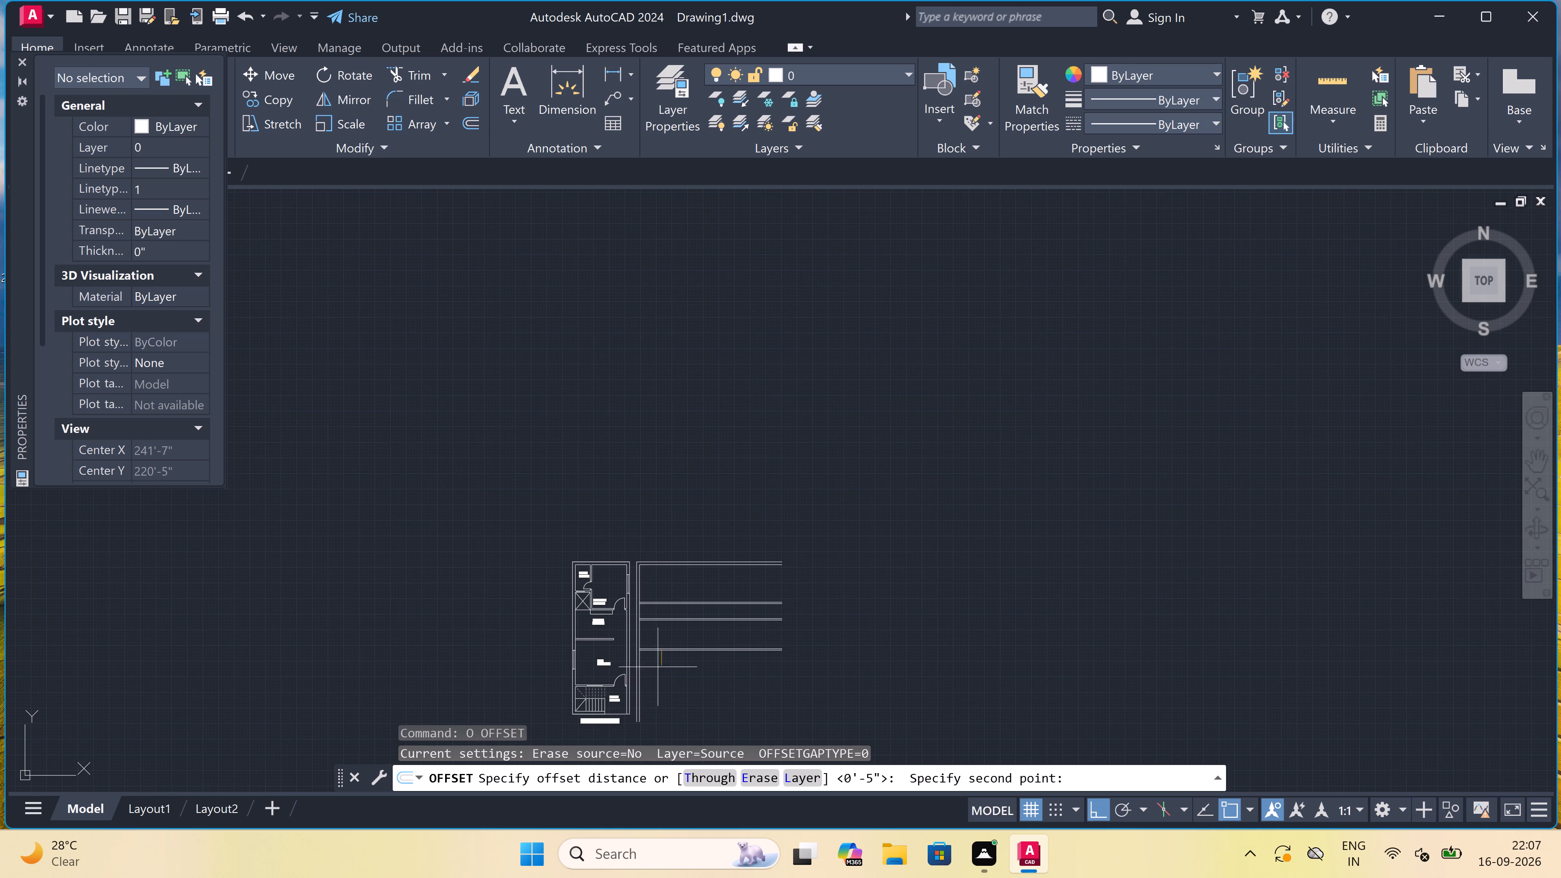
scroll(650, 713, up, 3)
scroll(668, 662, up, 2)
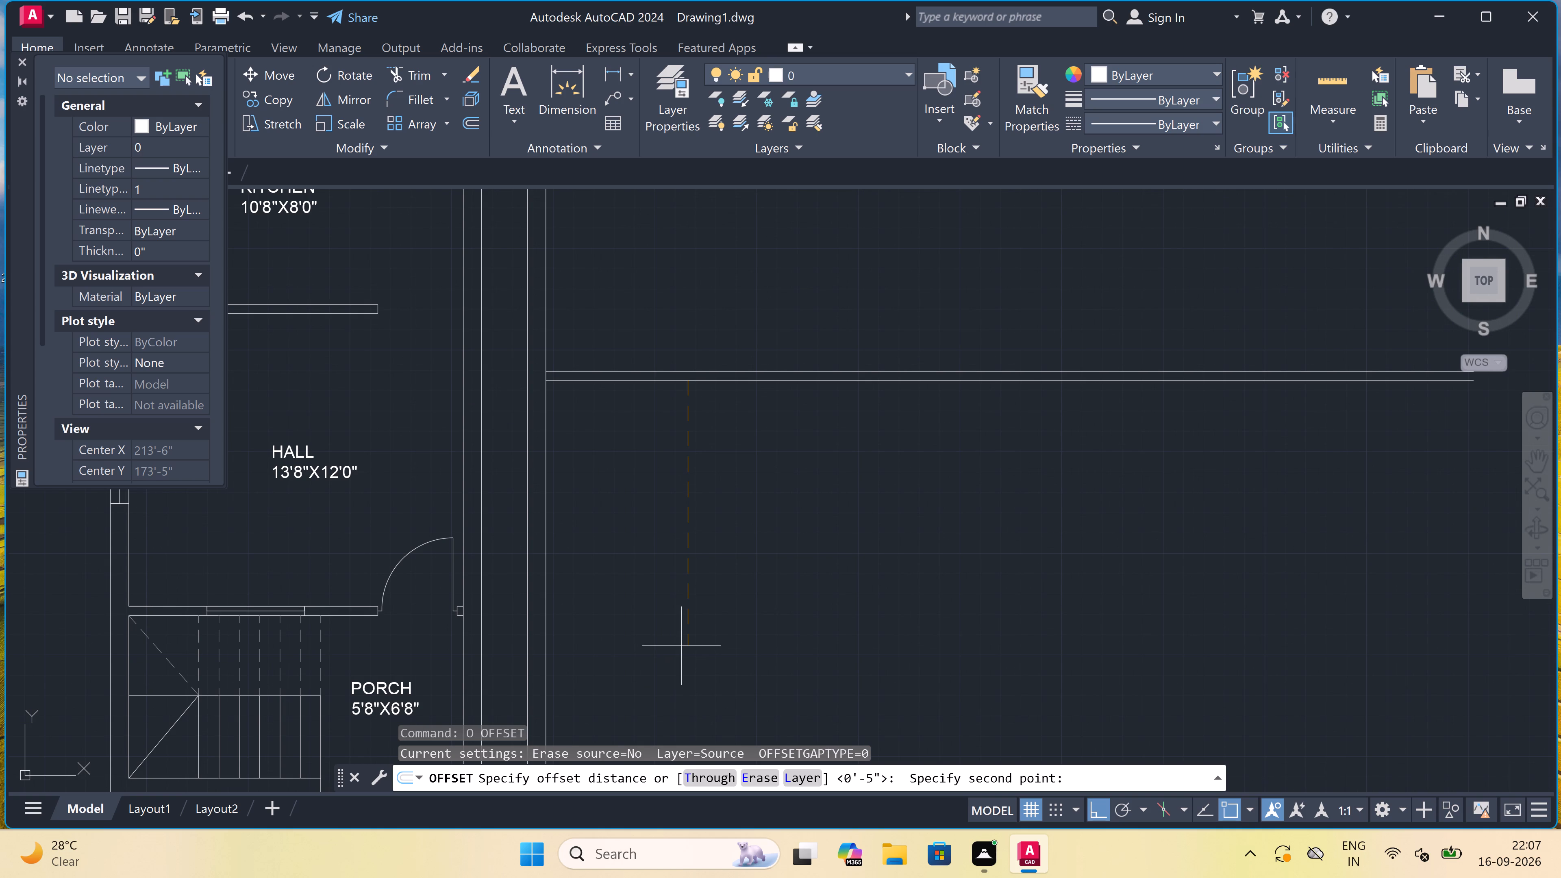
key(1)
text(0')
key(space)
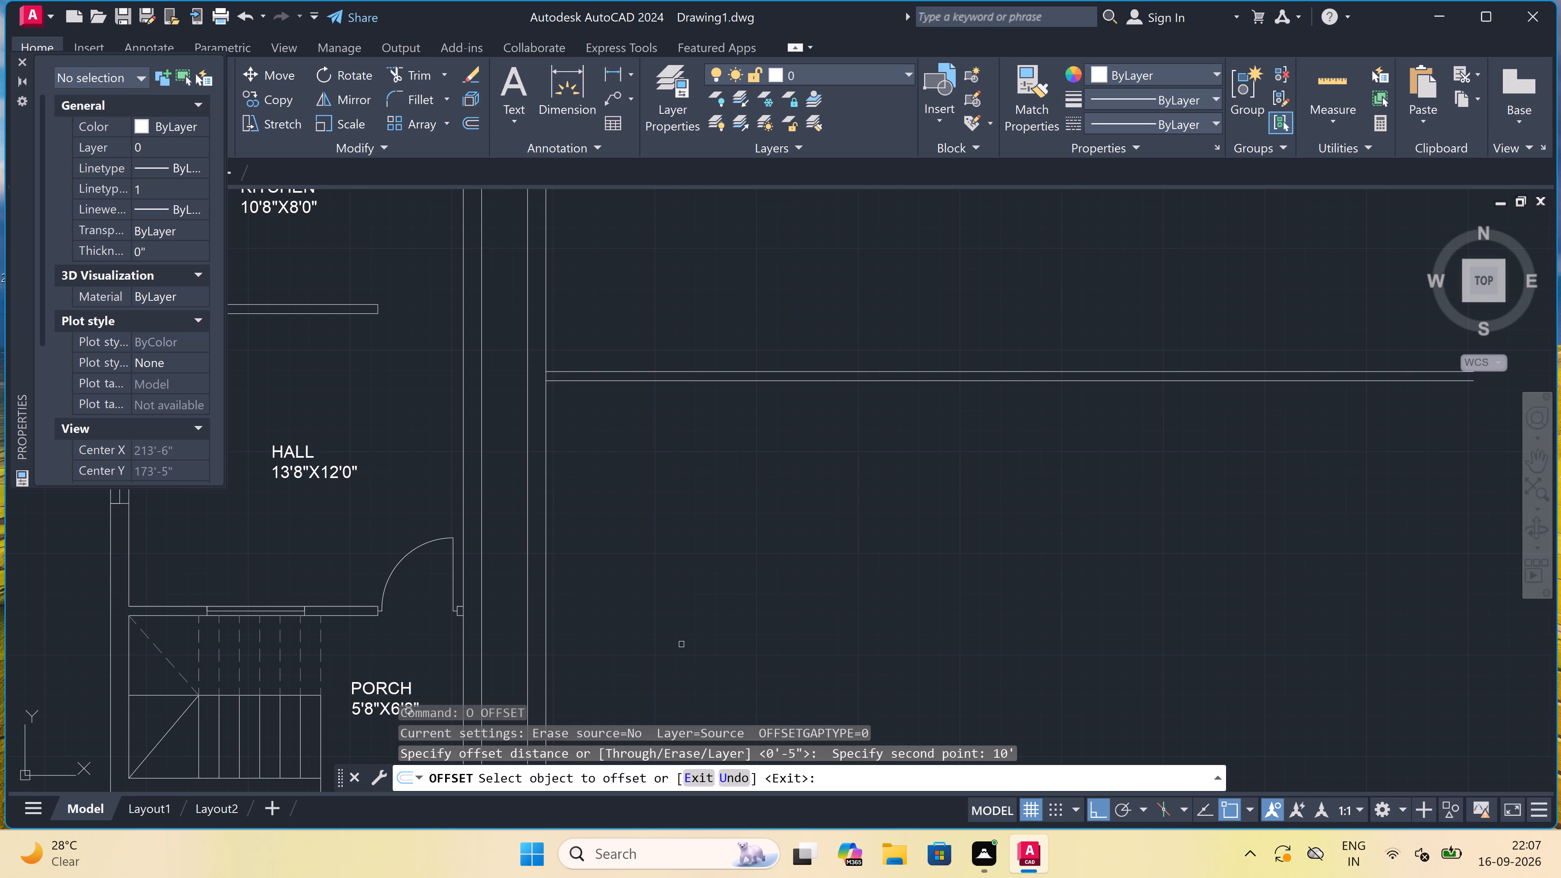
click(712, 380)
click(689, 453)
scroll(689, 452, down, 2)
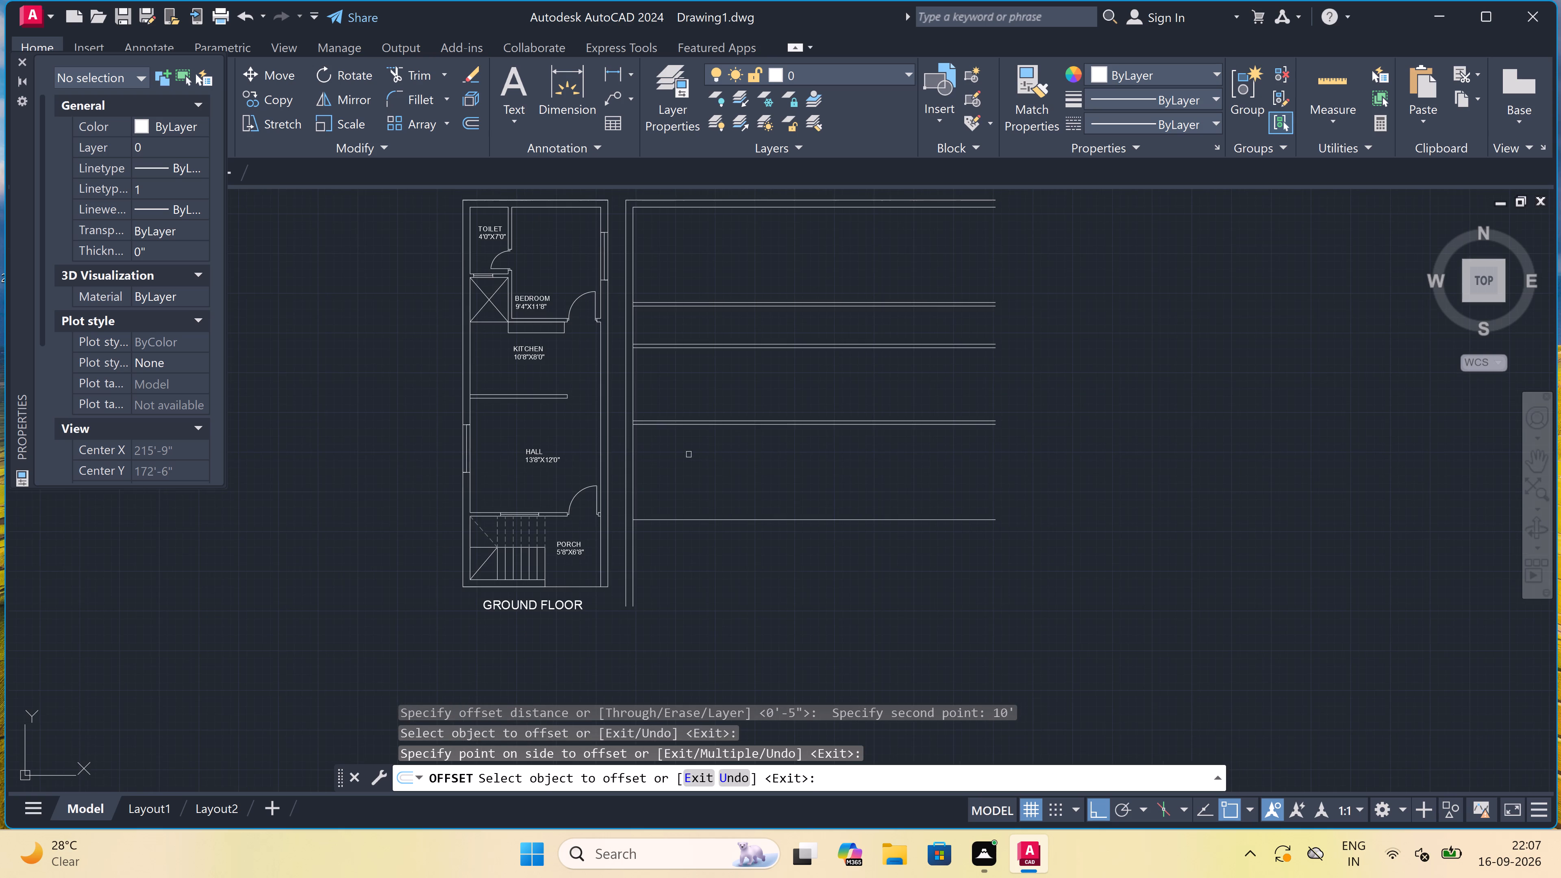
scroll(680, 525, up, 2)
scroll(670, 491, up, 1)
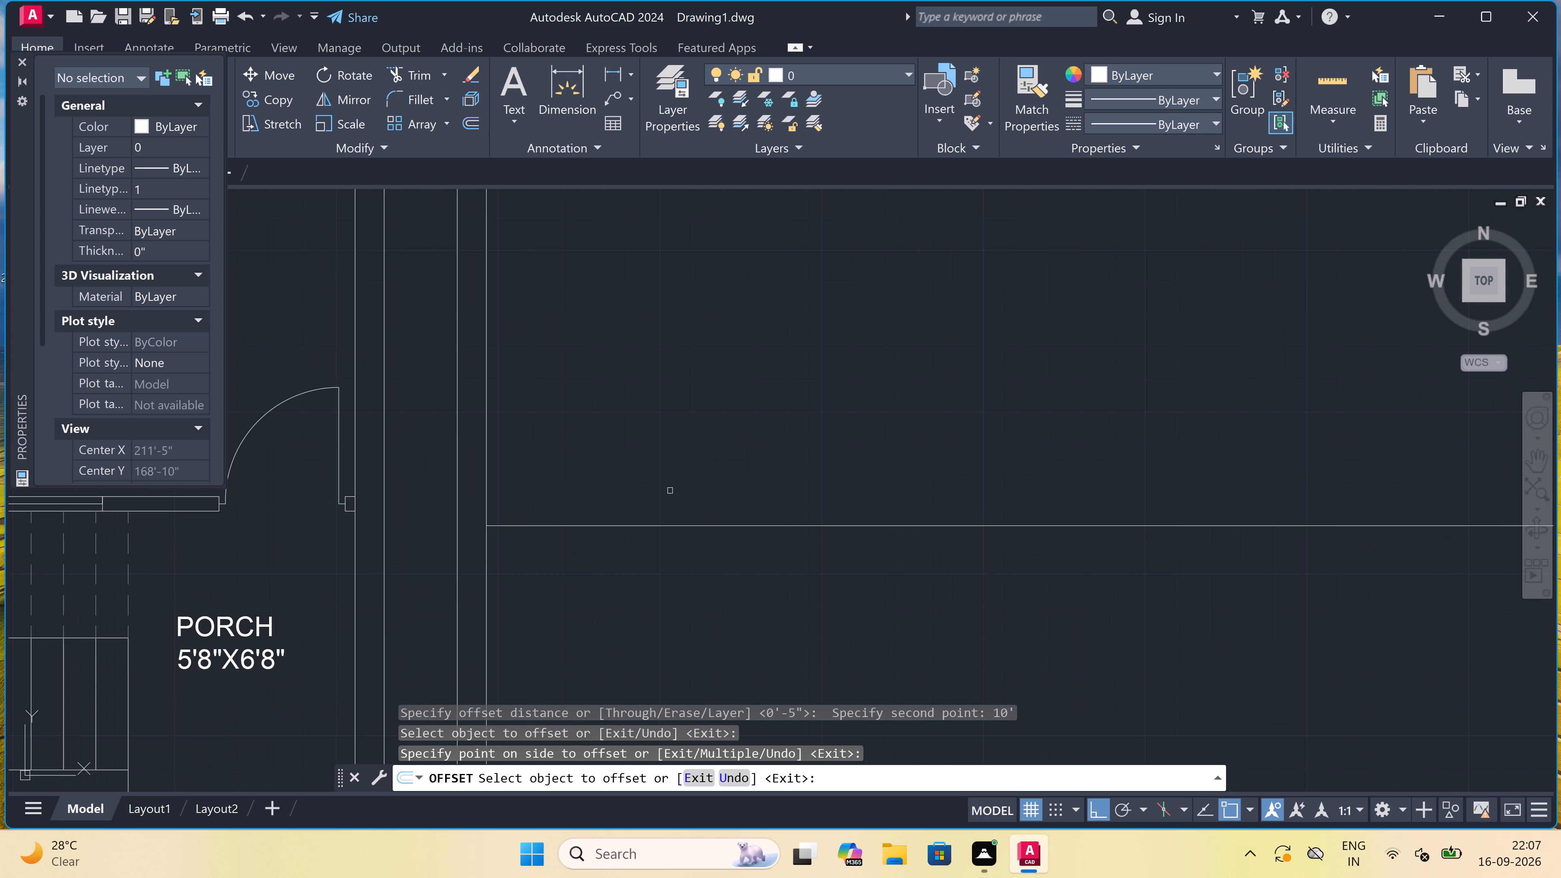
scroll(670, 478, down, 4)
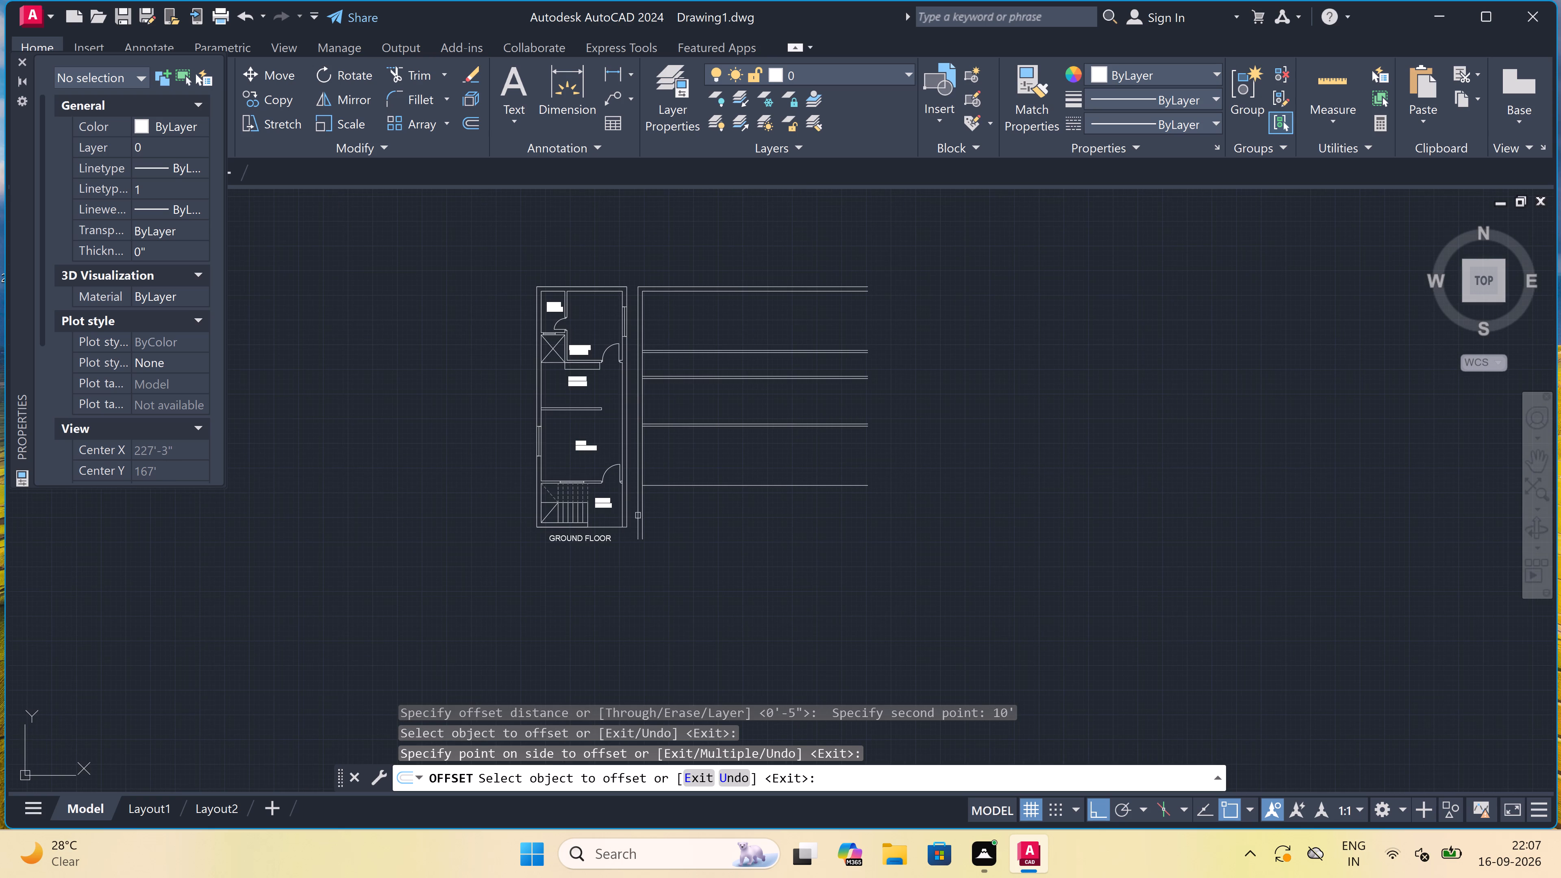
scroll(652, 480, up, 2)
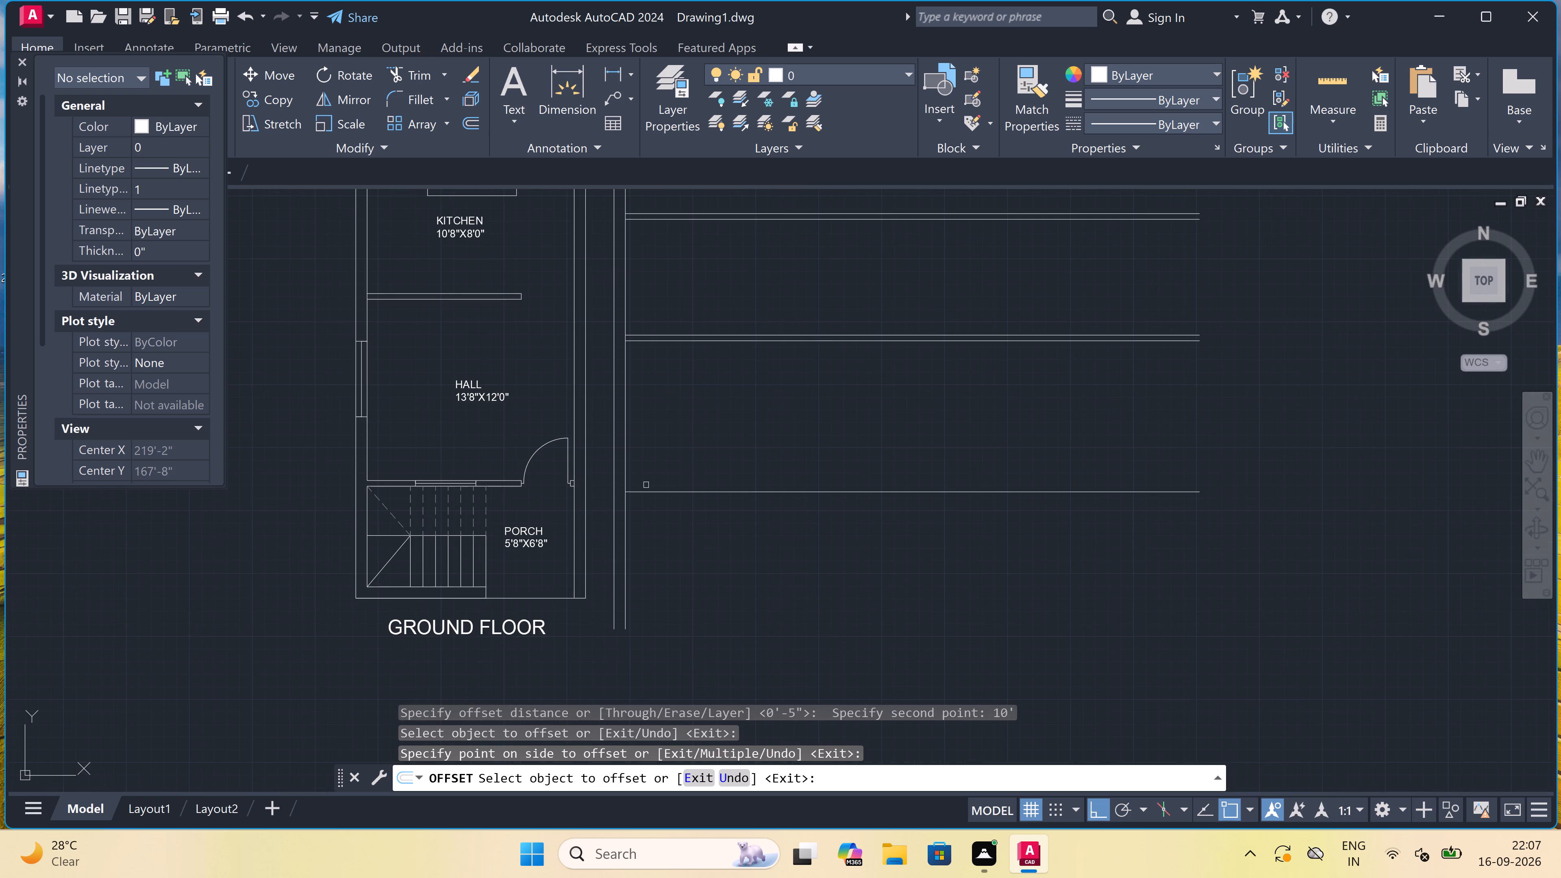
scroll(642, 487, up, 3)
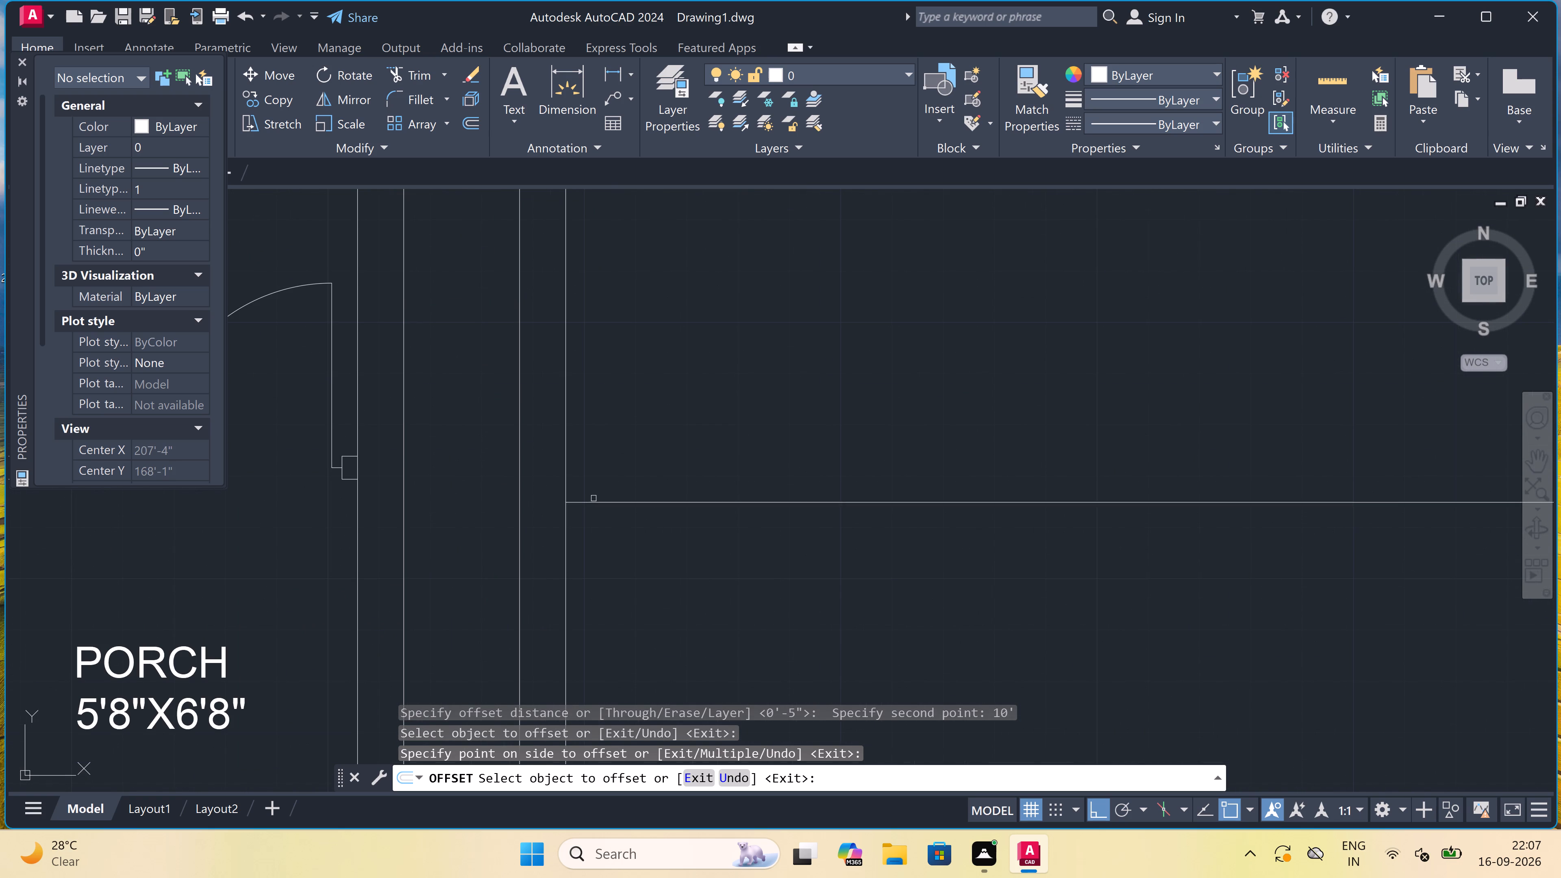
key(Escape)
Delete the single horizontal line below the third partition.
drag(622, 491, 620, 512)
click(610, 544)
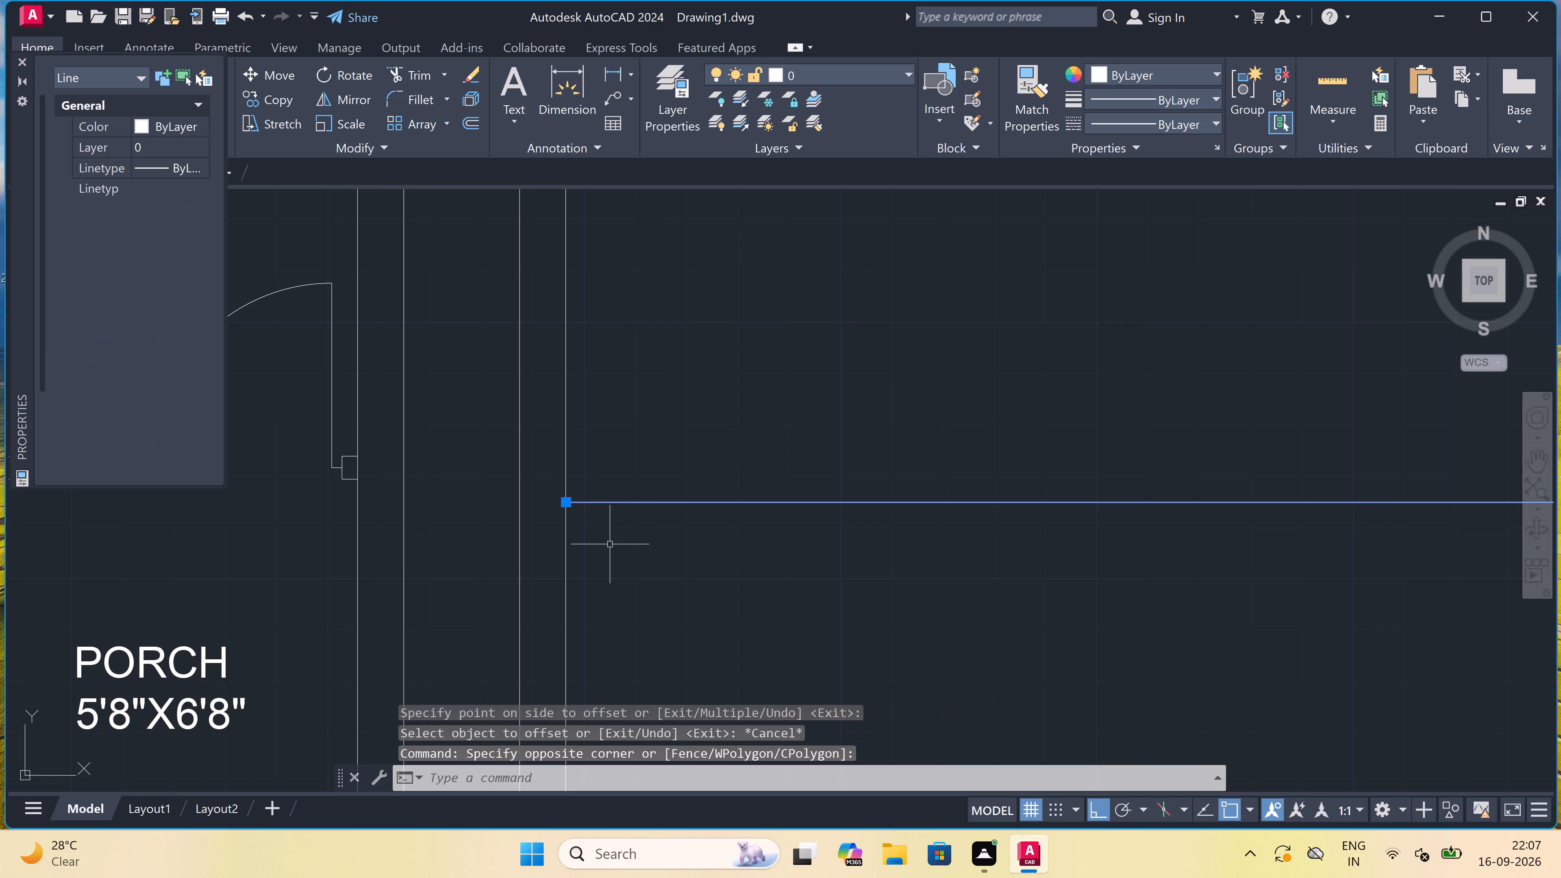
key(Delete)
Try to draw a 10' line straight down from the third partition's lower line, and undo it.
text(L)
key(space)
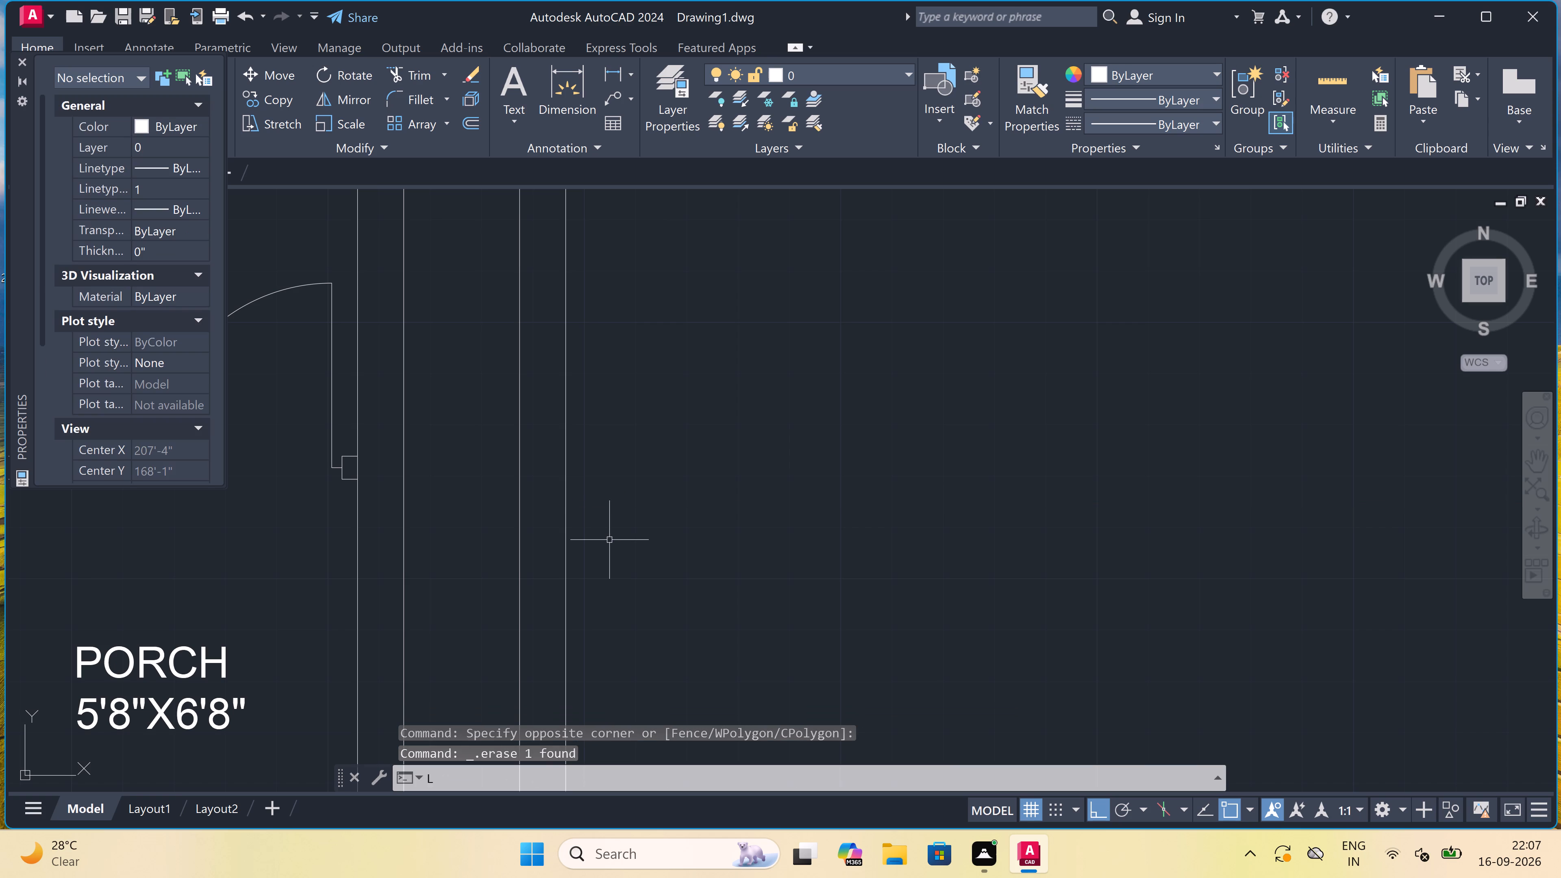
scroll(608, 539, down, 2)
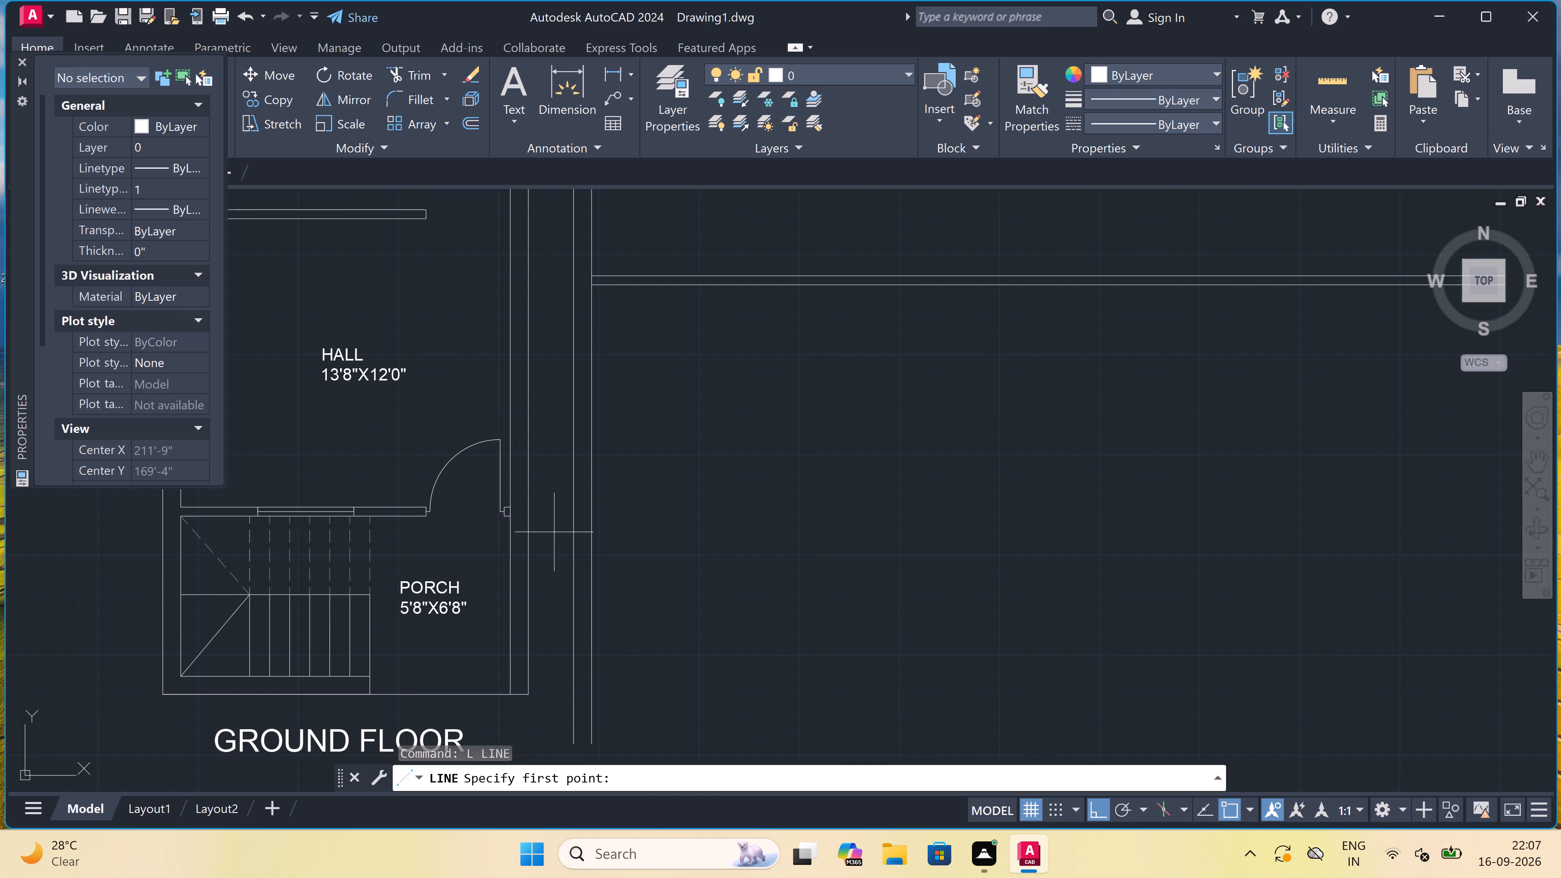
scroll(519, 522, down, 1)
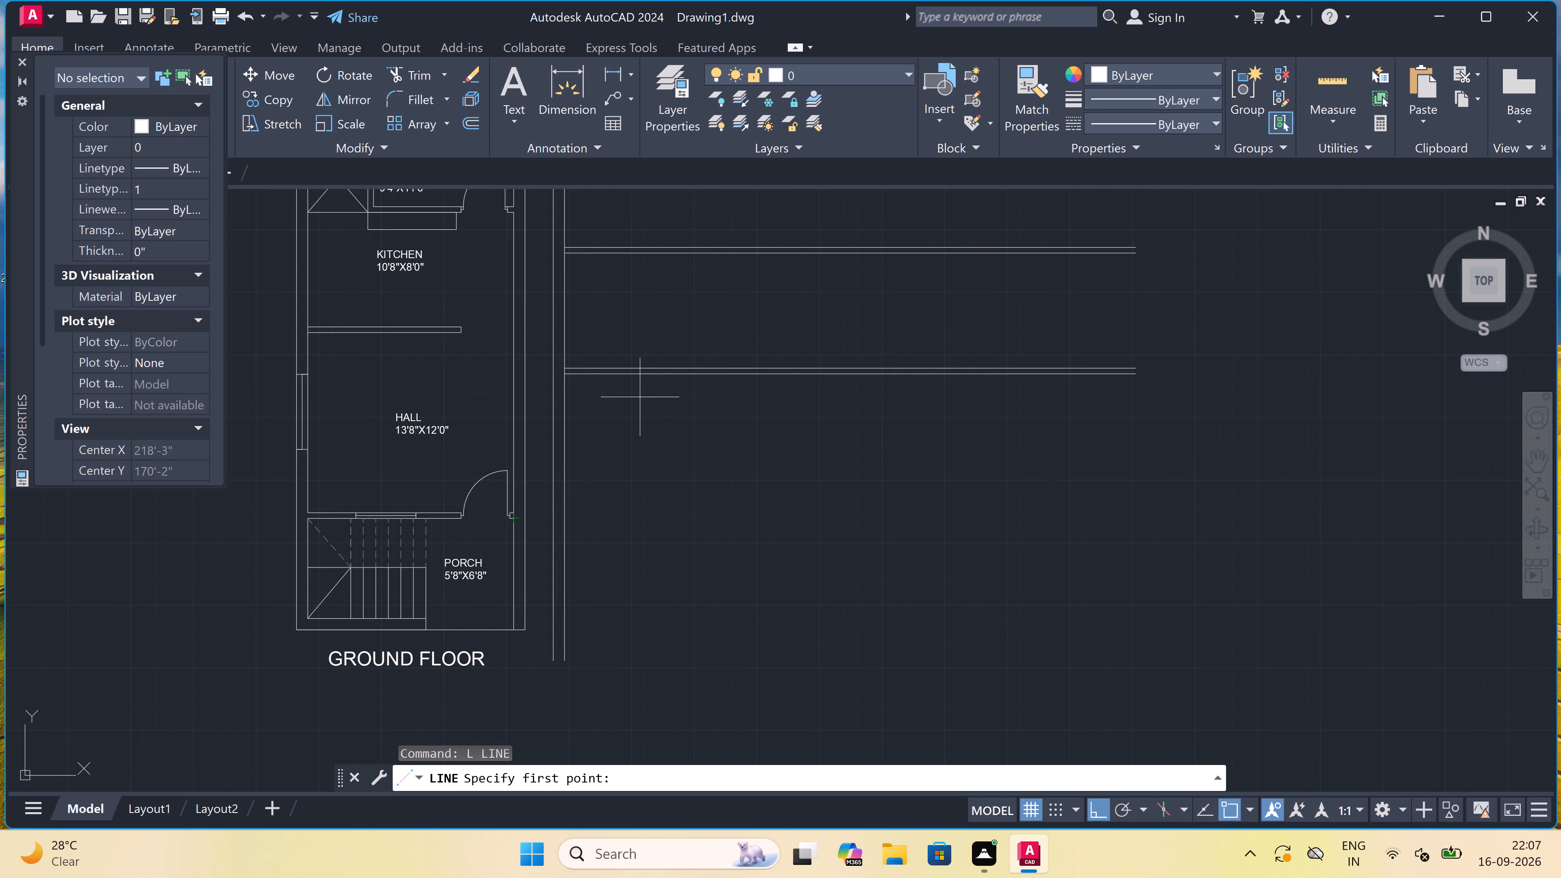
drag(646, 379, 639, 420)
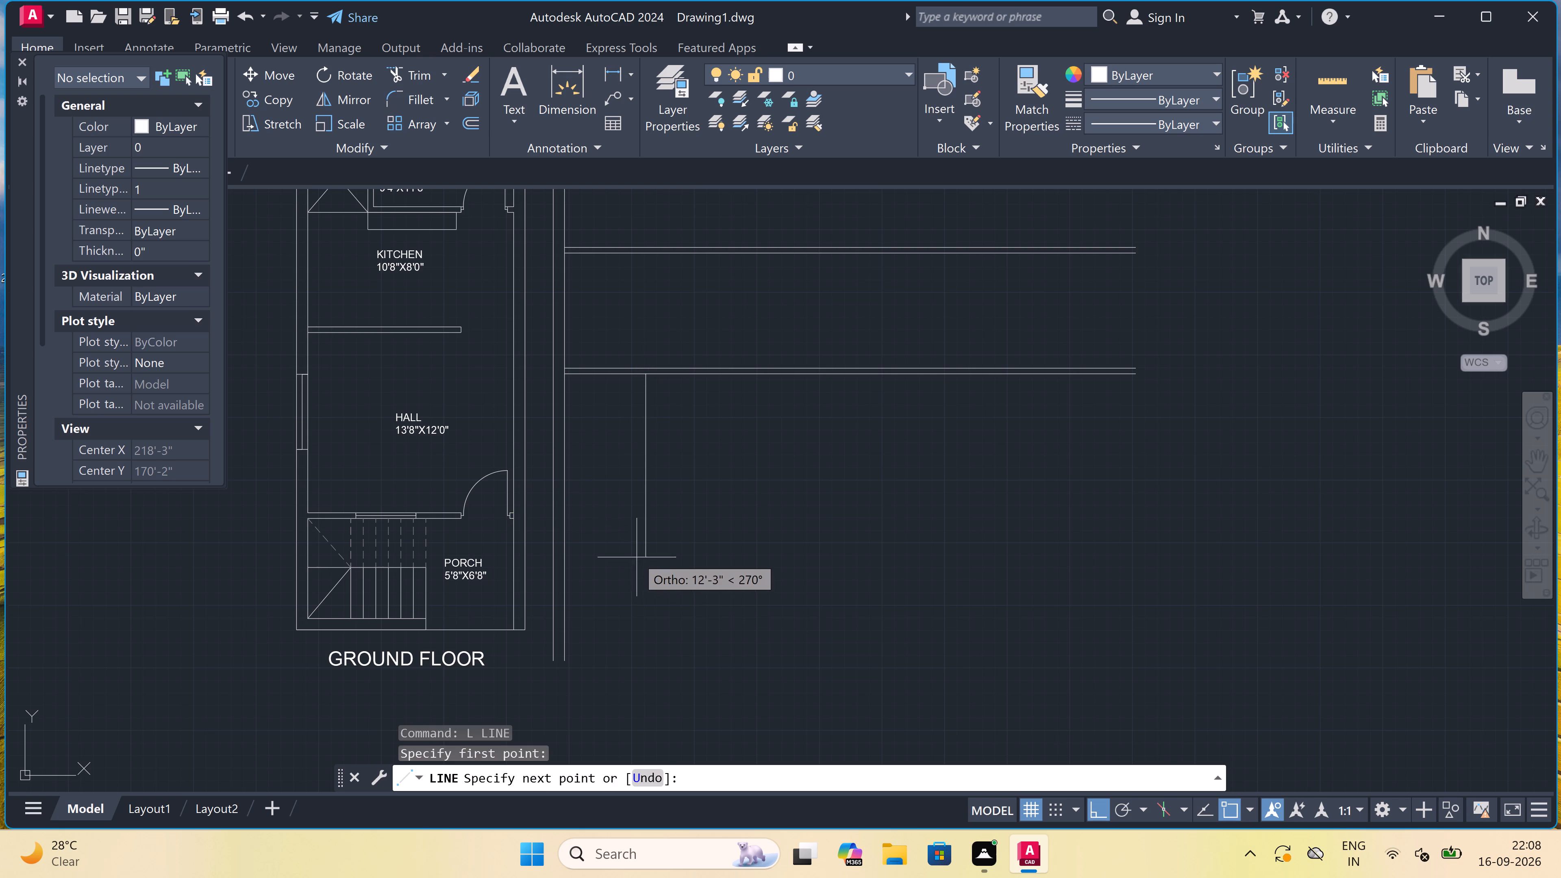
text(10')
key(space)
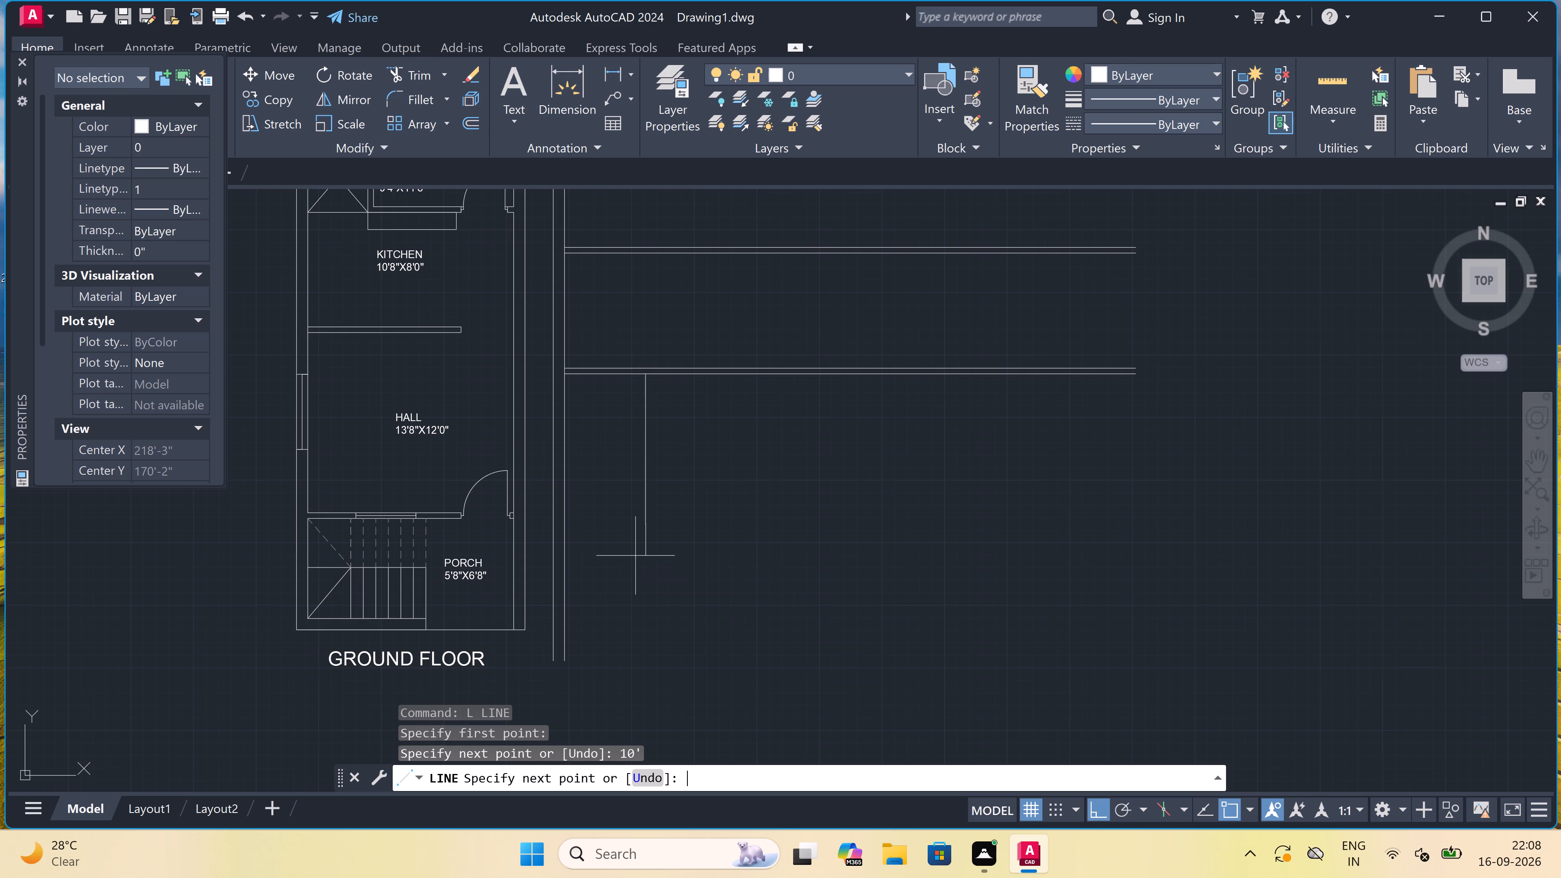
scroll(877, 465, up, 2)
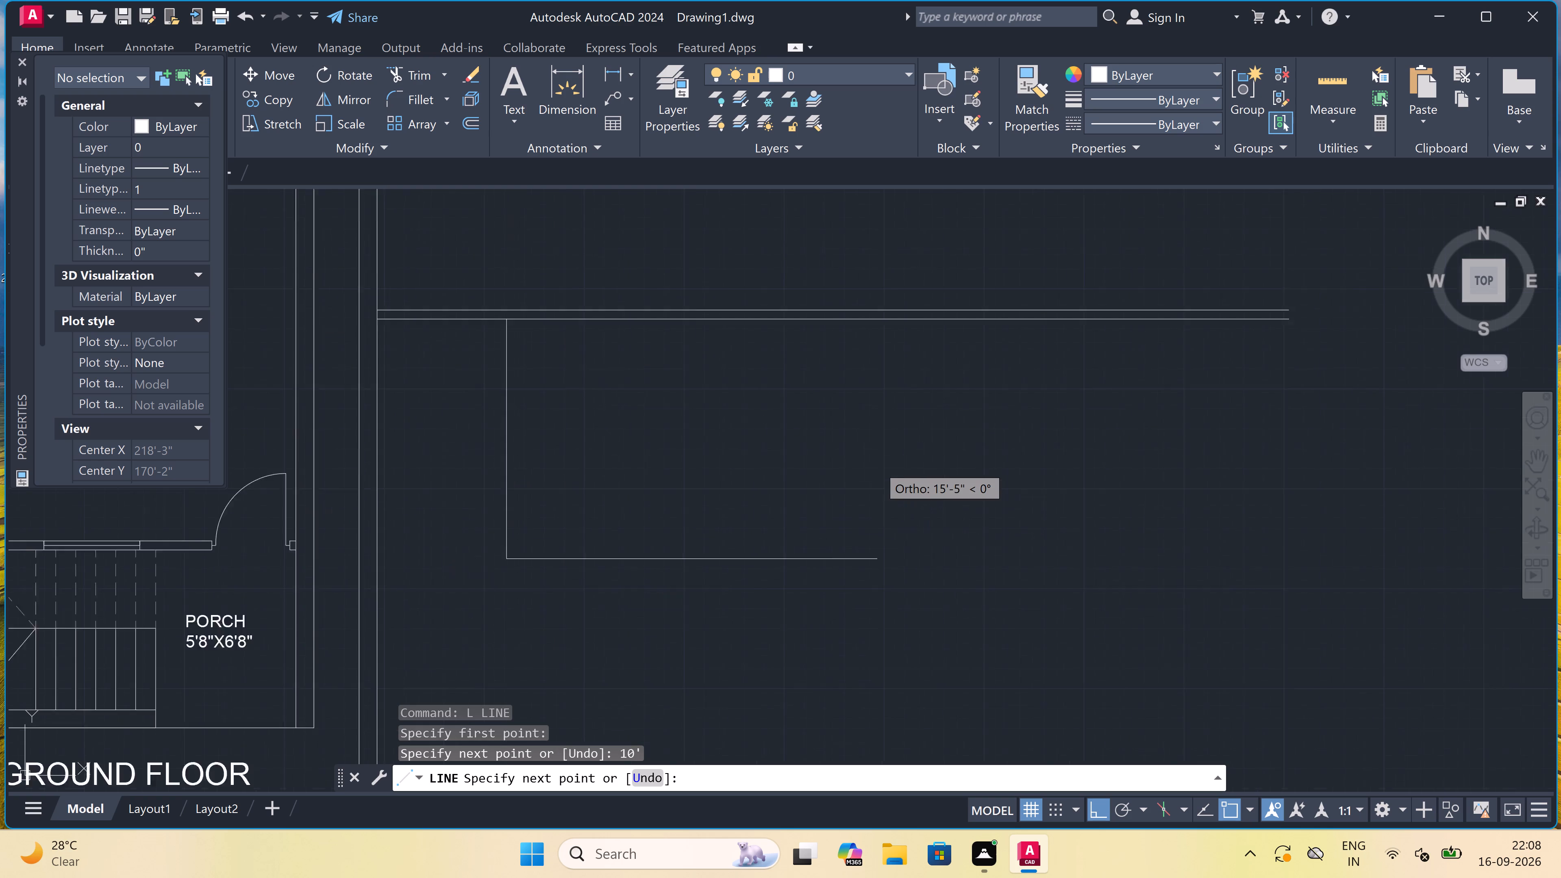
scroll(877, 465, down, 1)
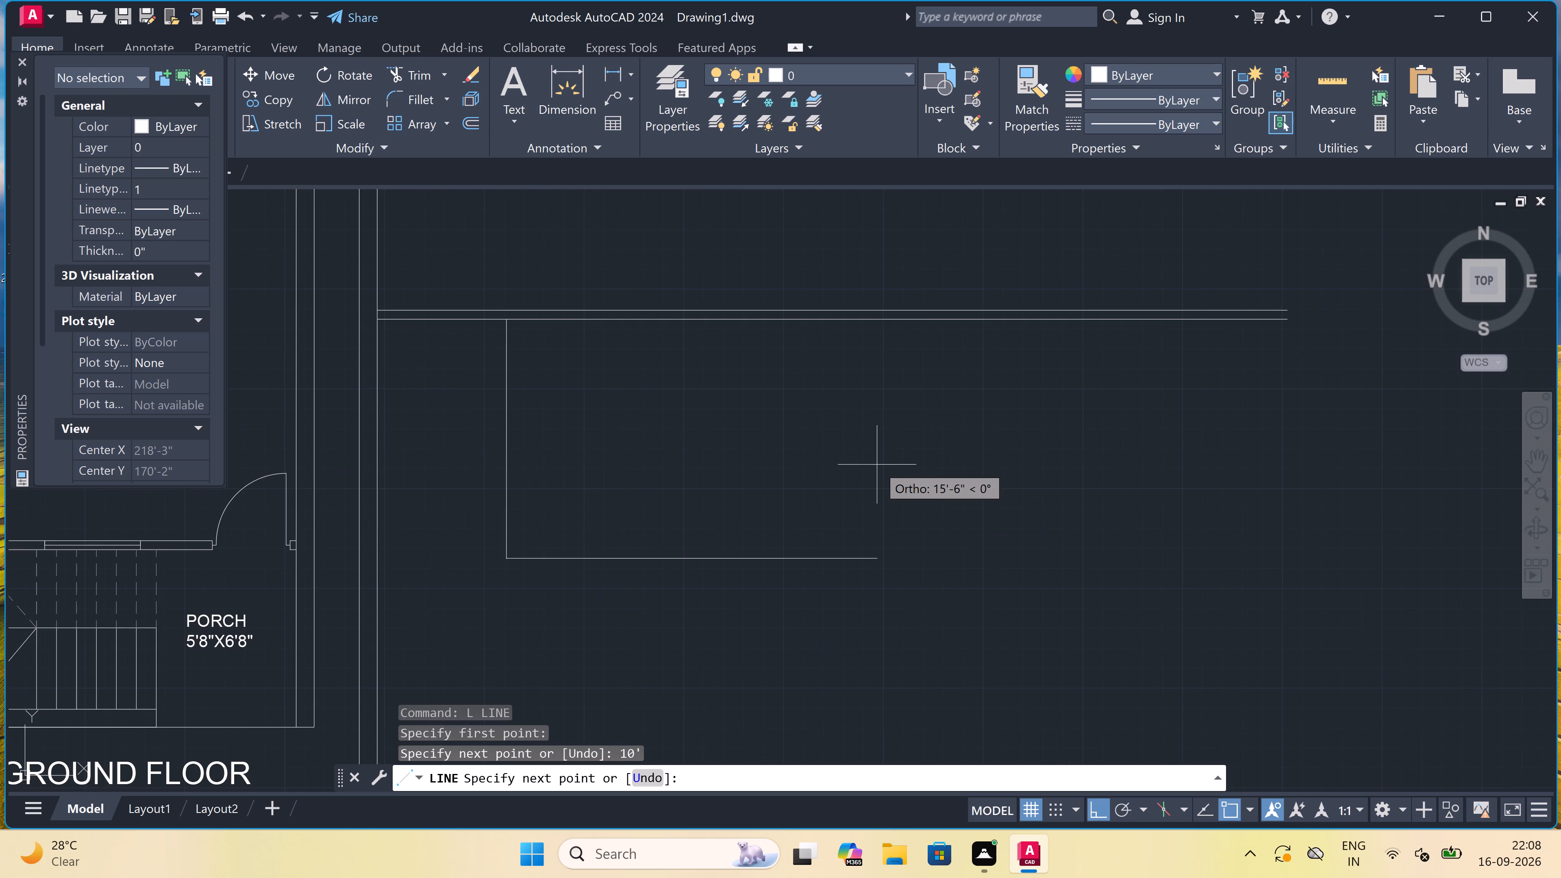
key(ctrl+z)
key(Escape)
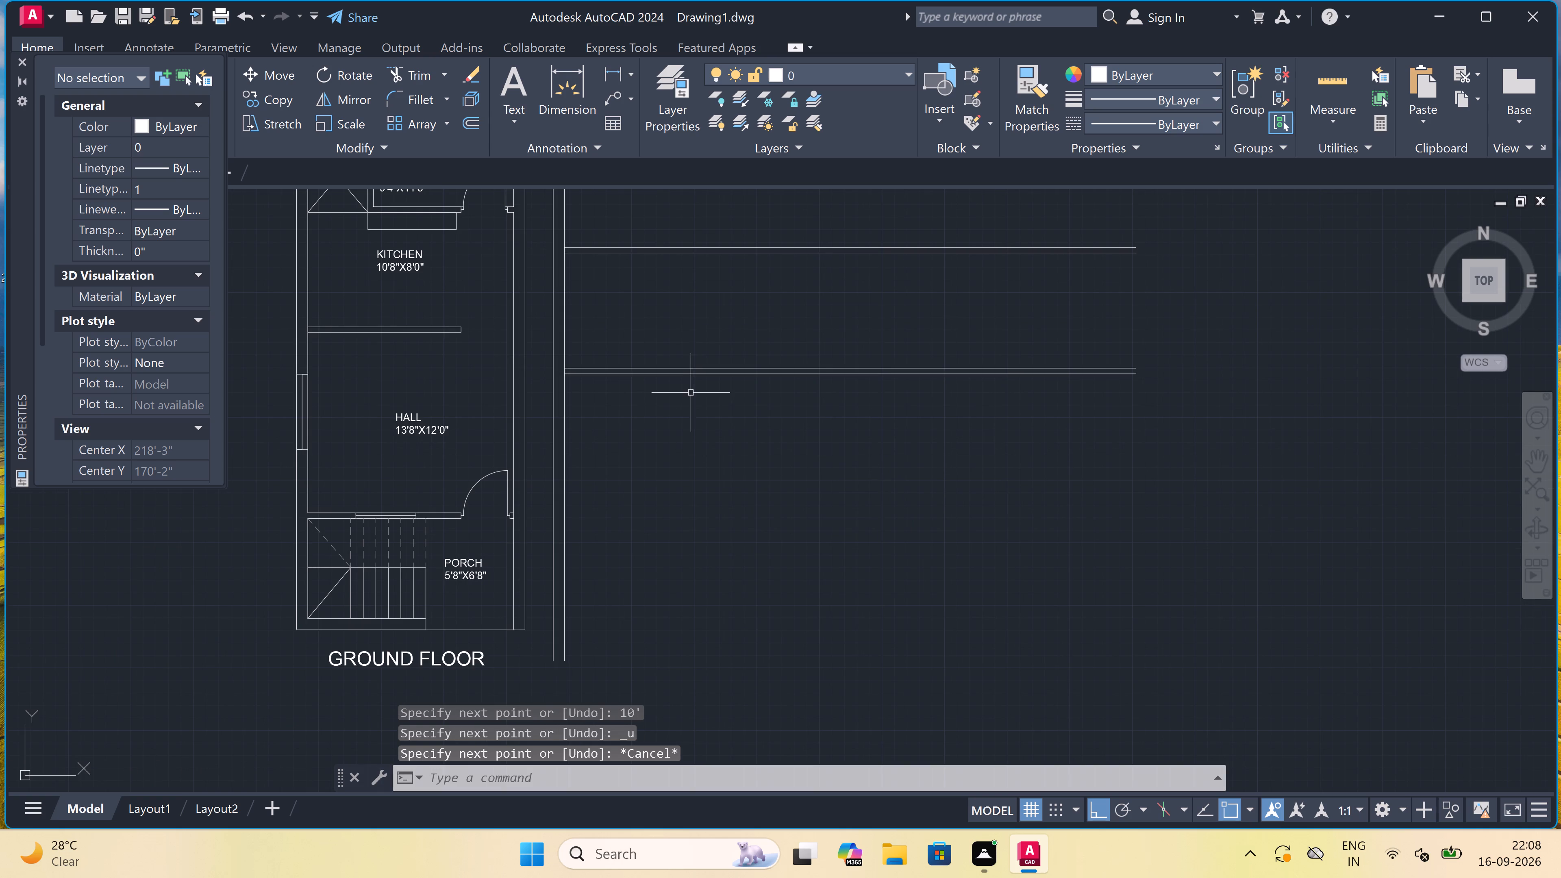
Draw a horizontal line from the upper edge of the ground floor's hall-porch wall, extending right across the new plan.
scroll(623, 428, up, 1)
key(l)
key(space)
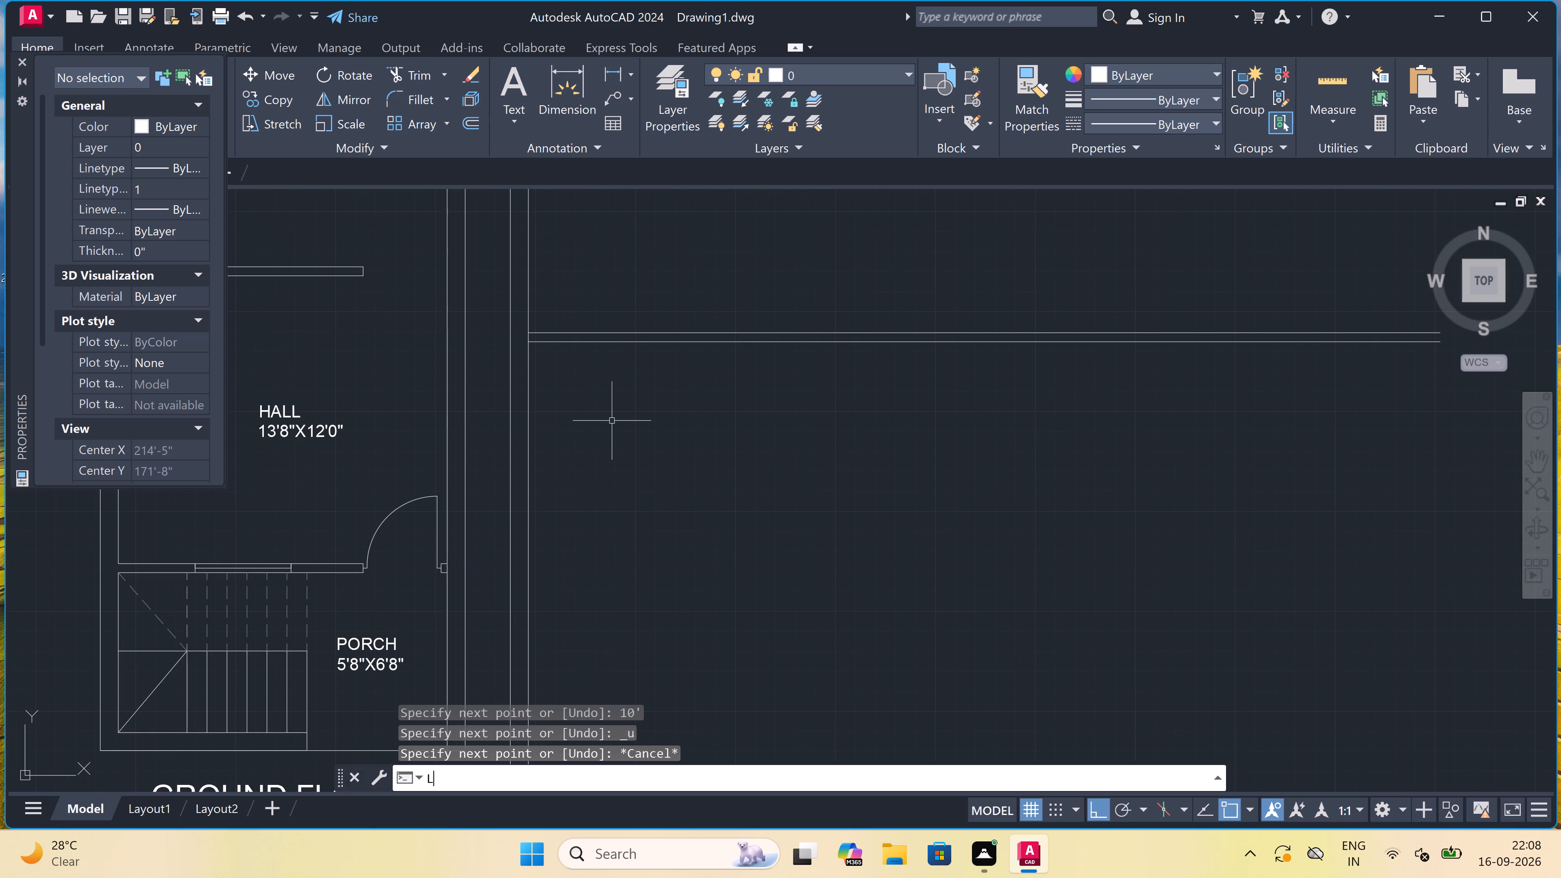
scroll(456, 561, up, 1)
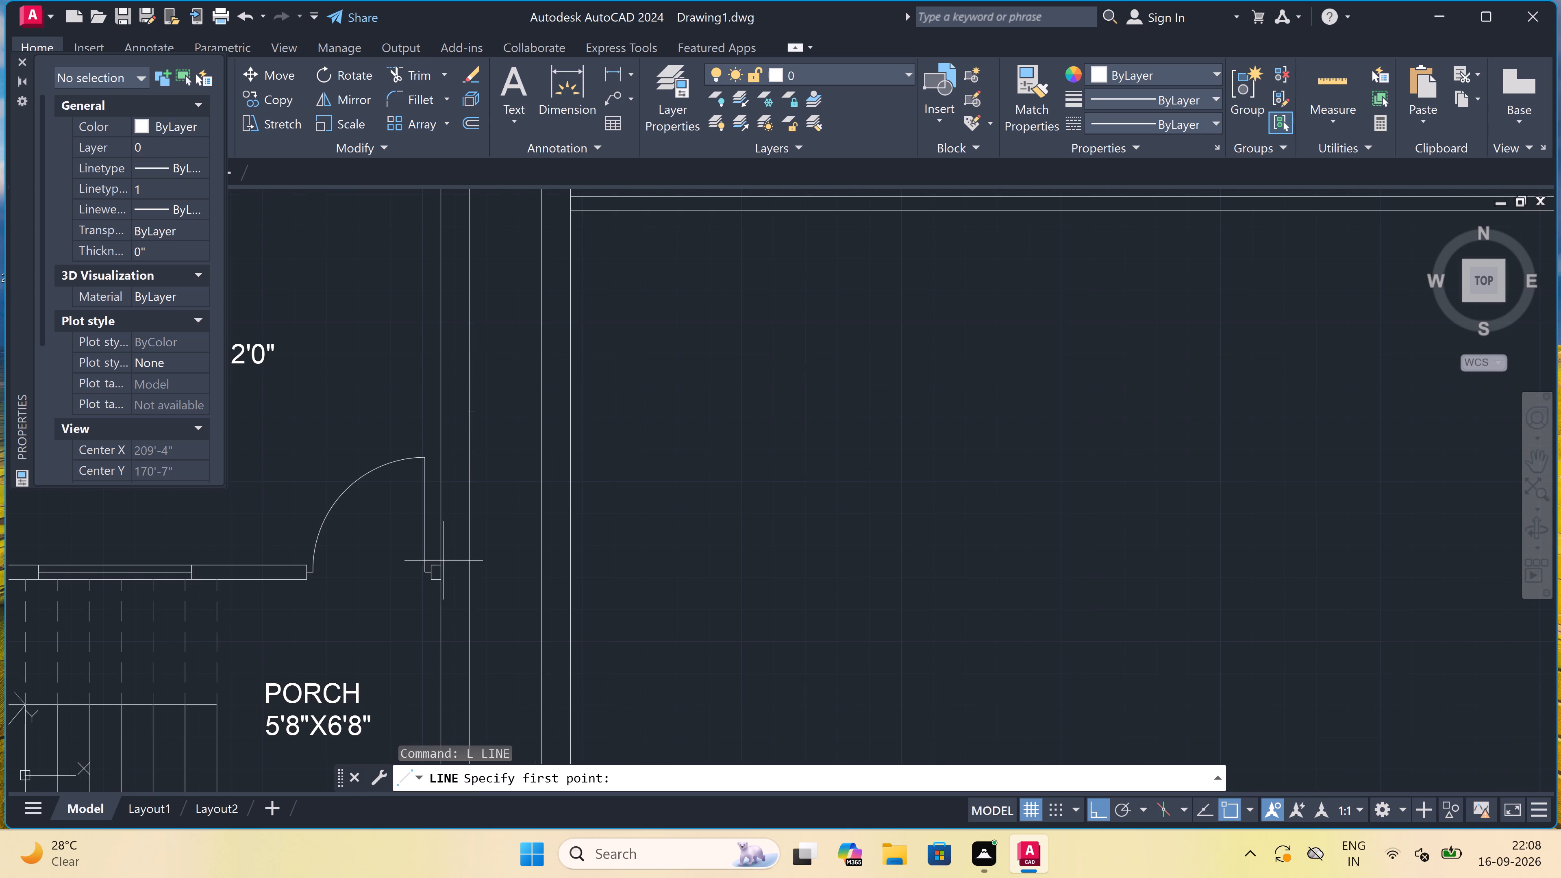
click(435, 561)
scroll(864, 522, down, 1)
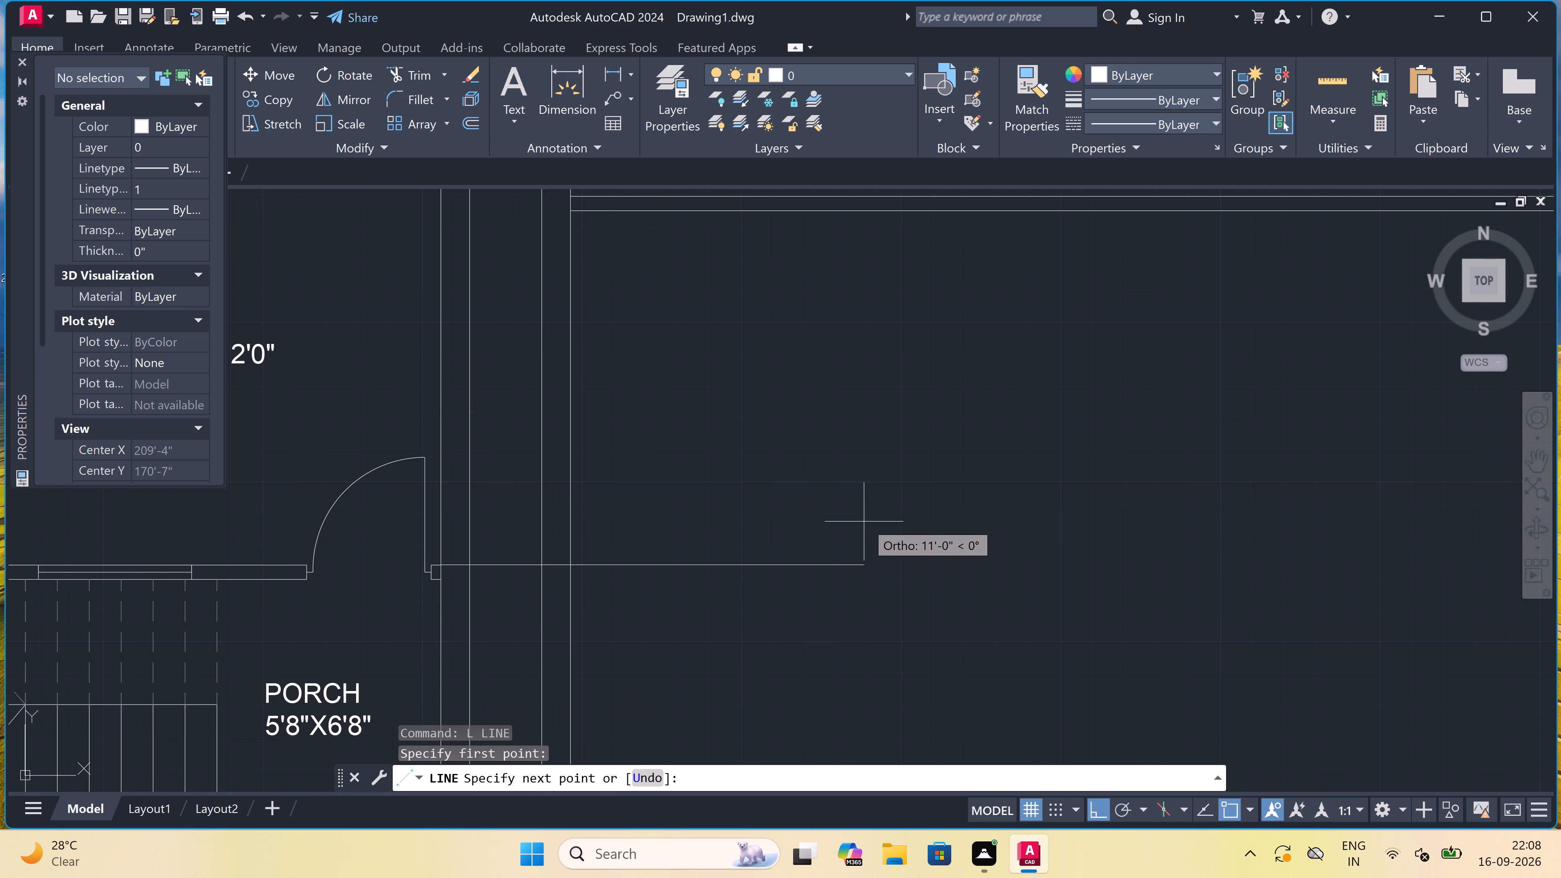
scroll(1167, 502, down, 5)
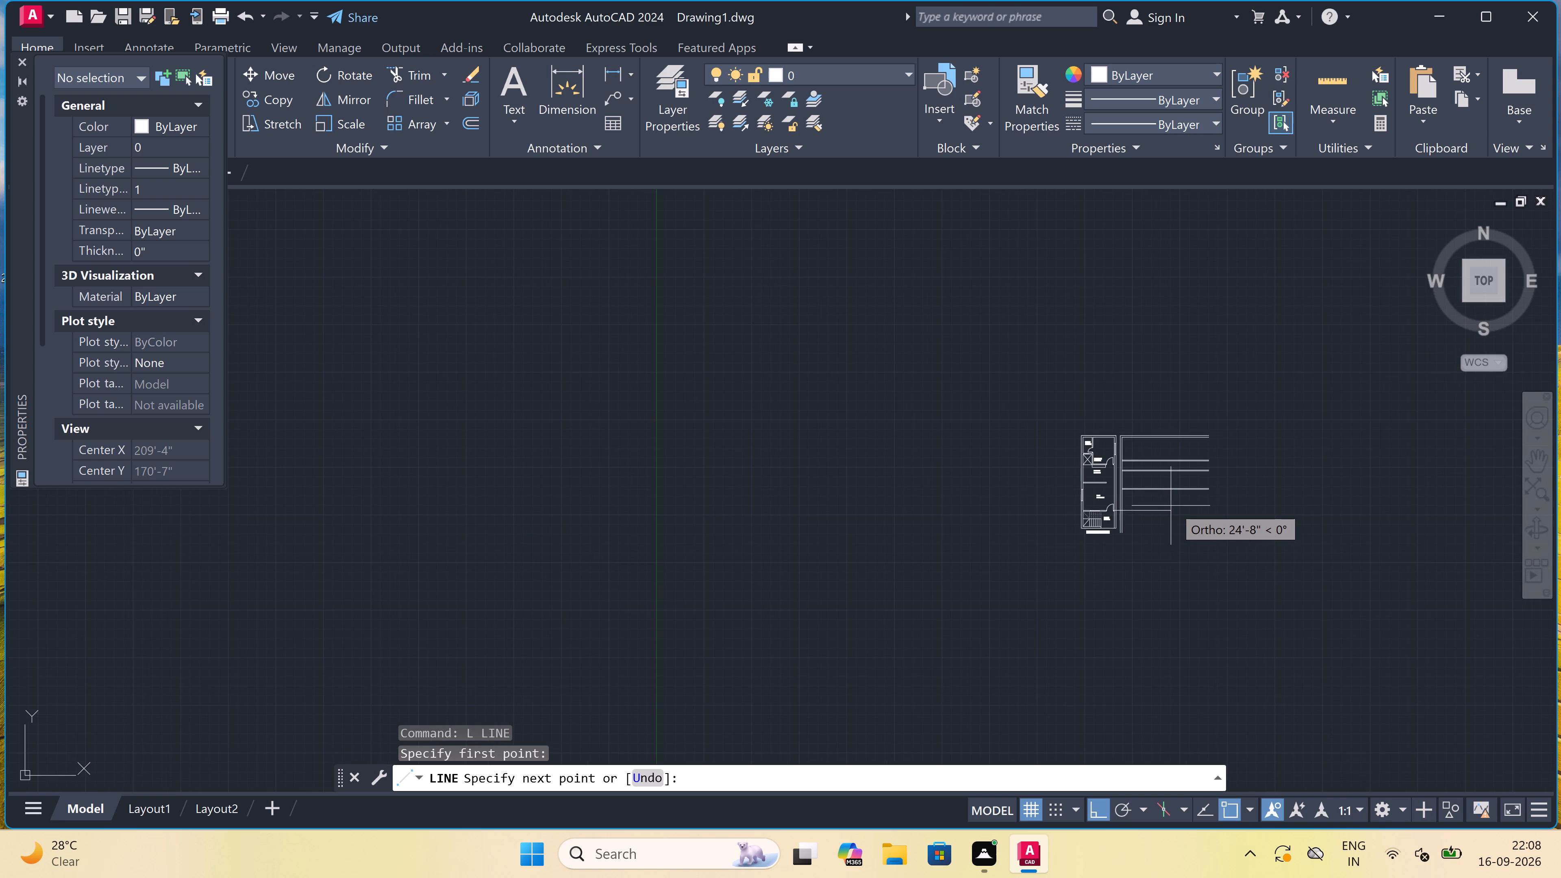
scroll(1174, 506, up, 3)
double_click(1204, 522)
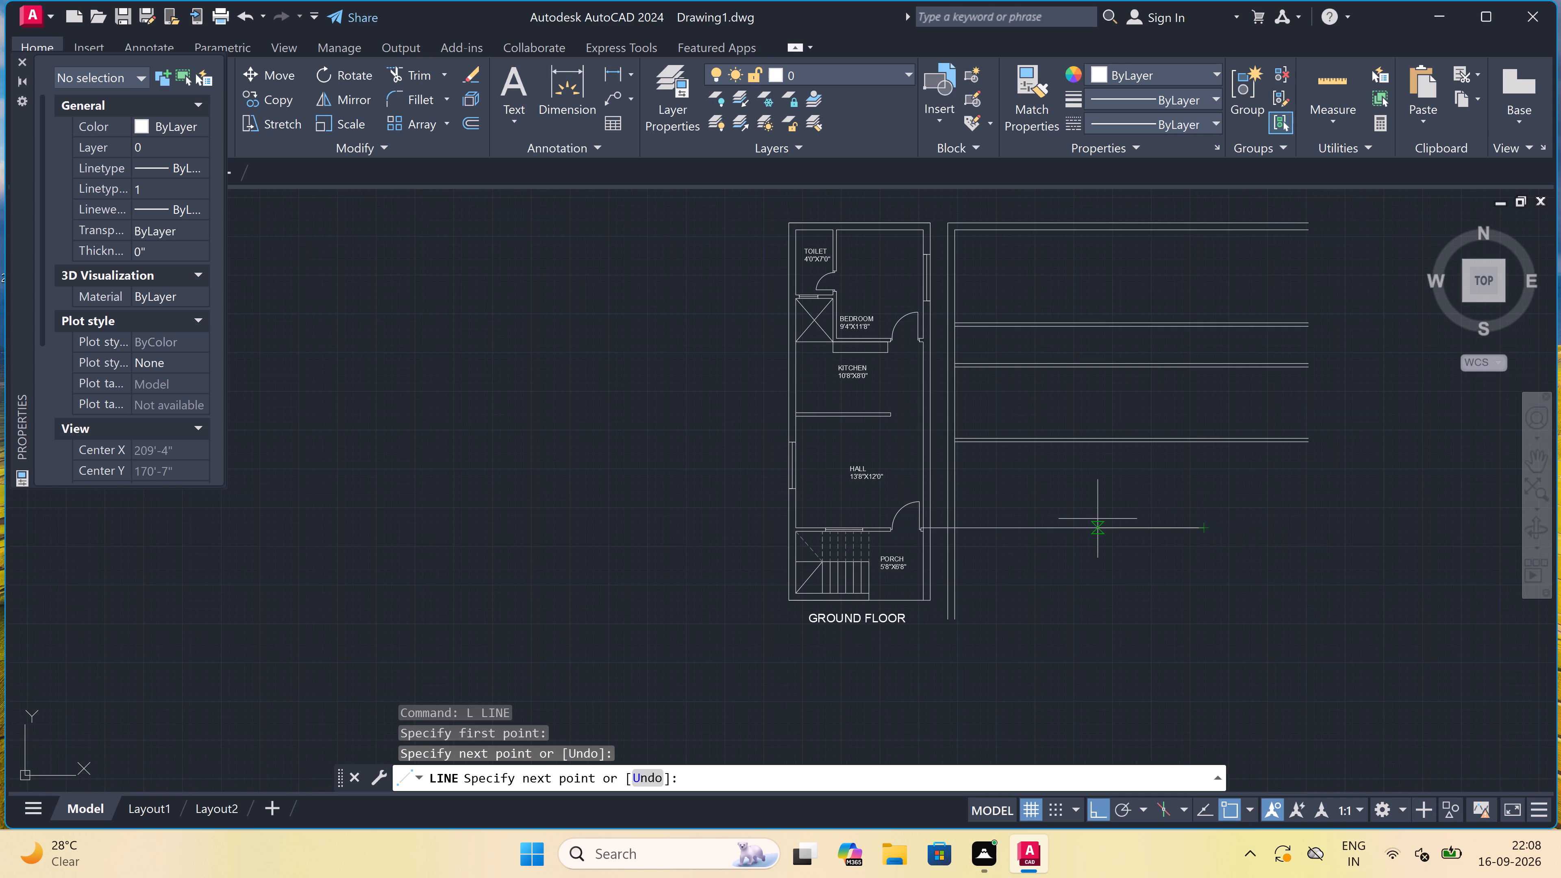
key(Escape)
From that line's crossing with the new plan's inner left wall, draw 4.5" down and about 27' right to form the fourth partition.
scroll(957, 531, up, 4)
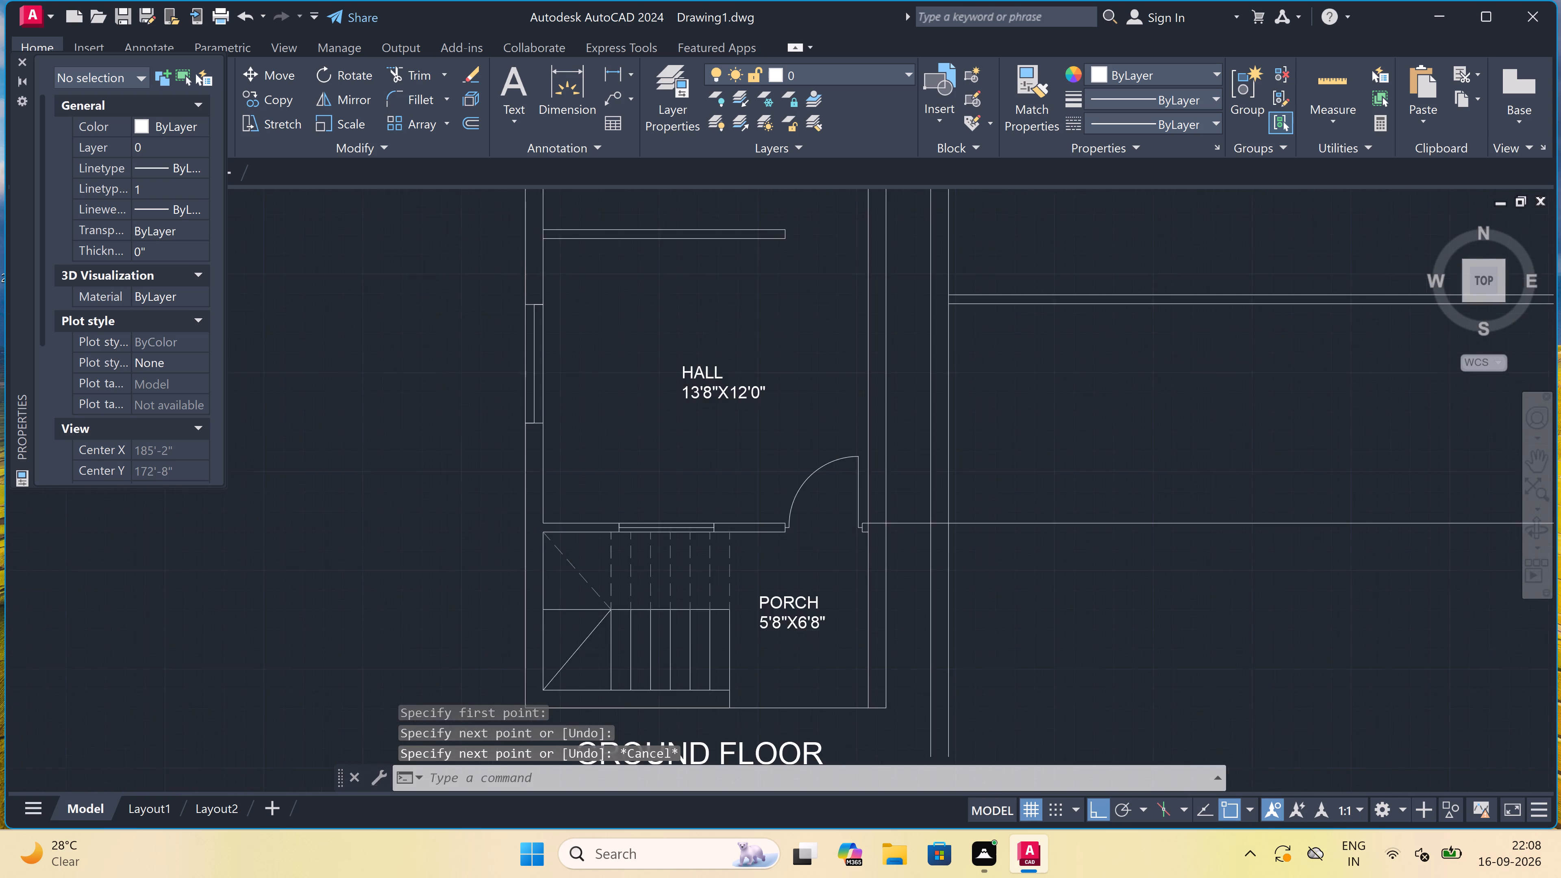
key(space)
click(934, 505)
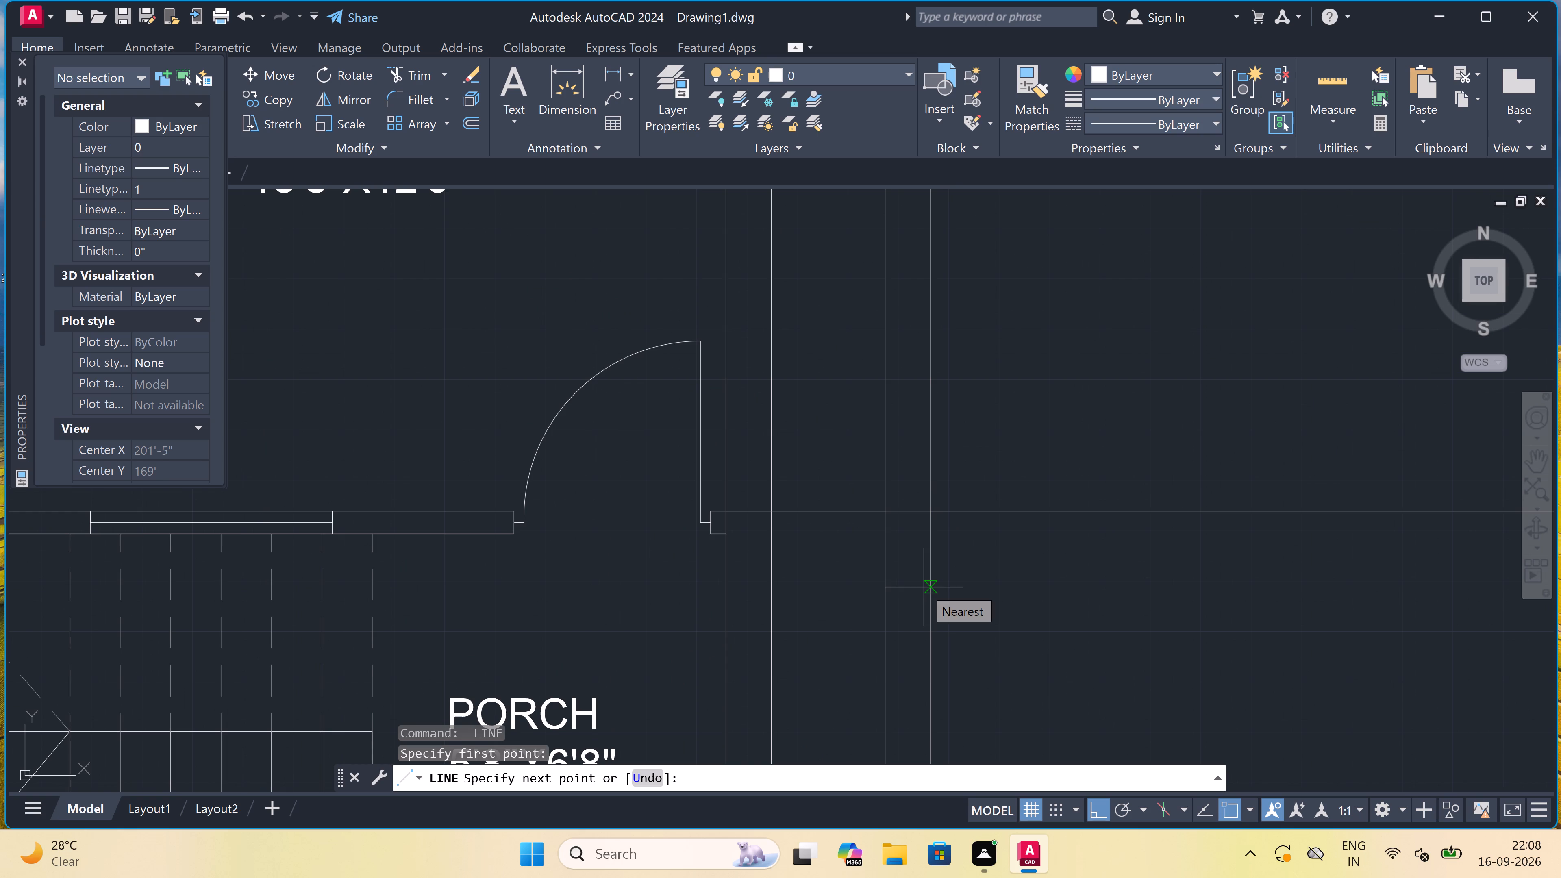
key(4)
text(.5)
text(")
key(space)
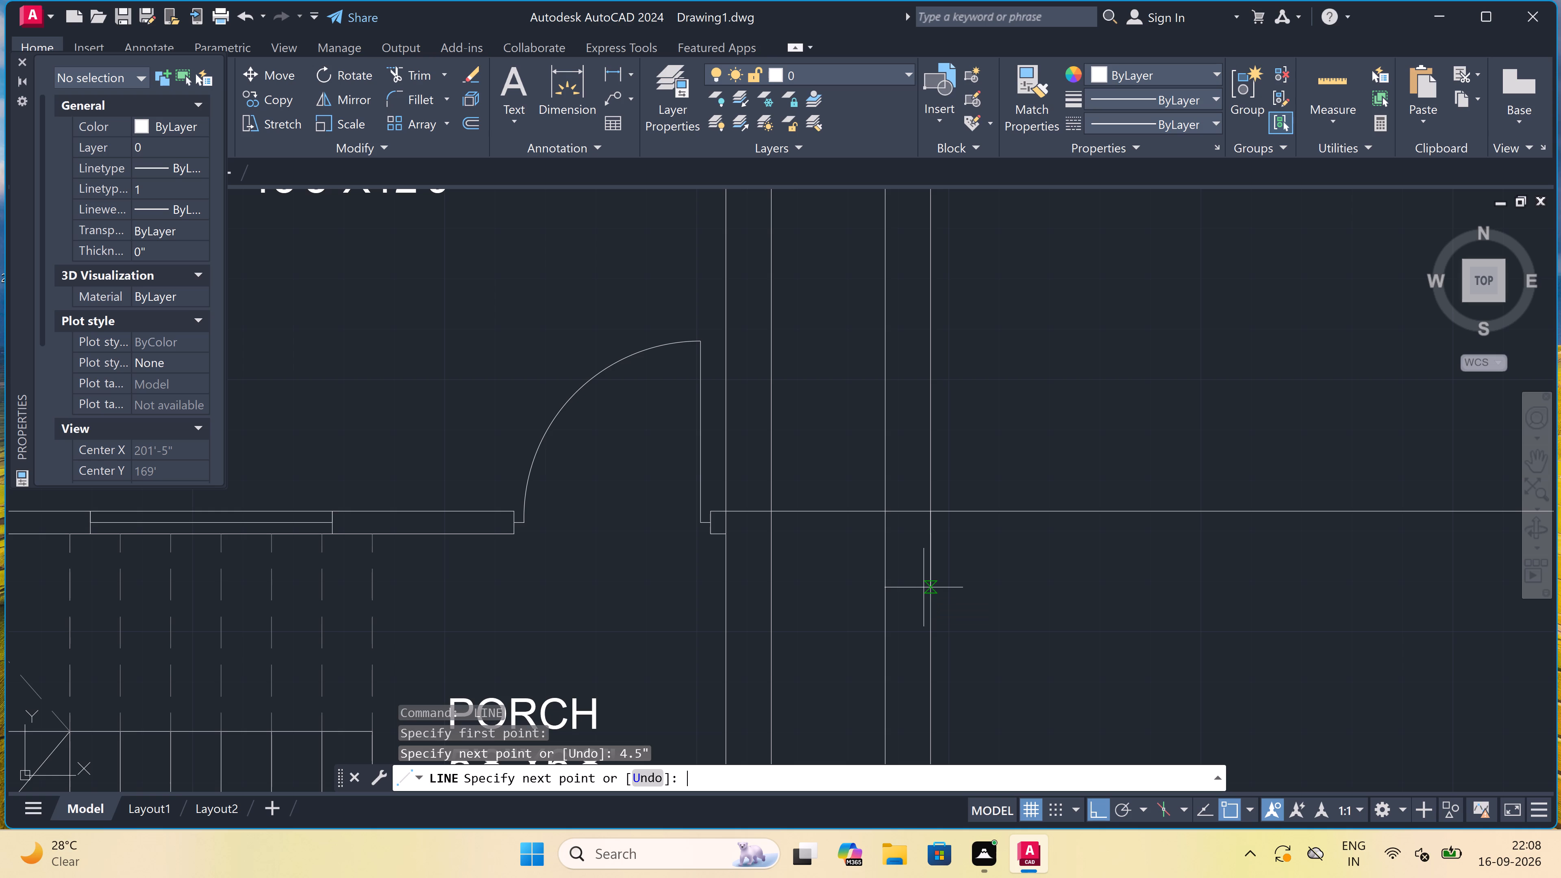
scroll(920, 580, down, 3)
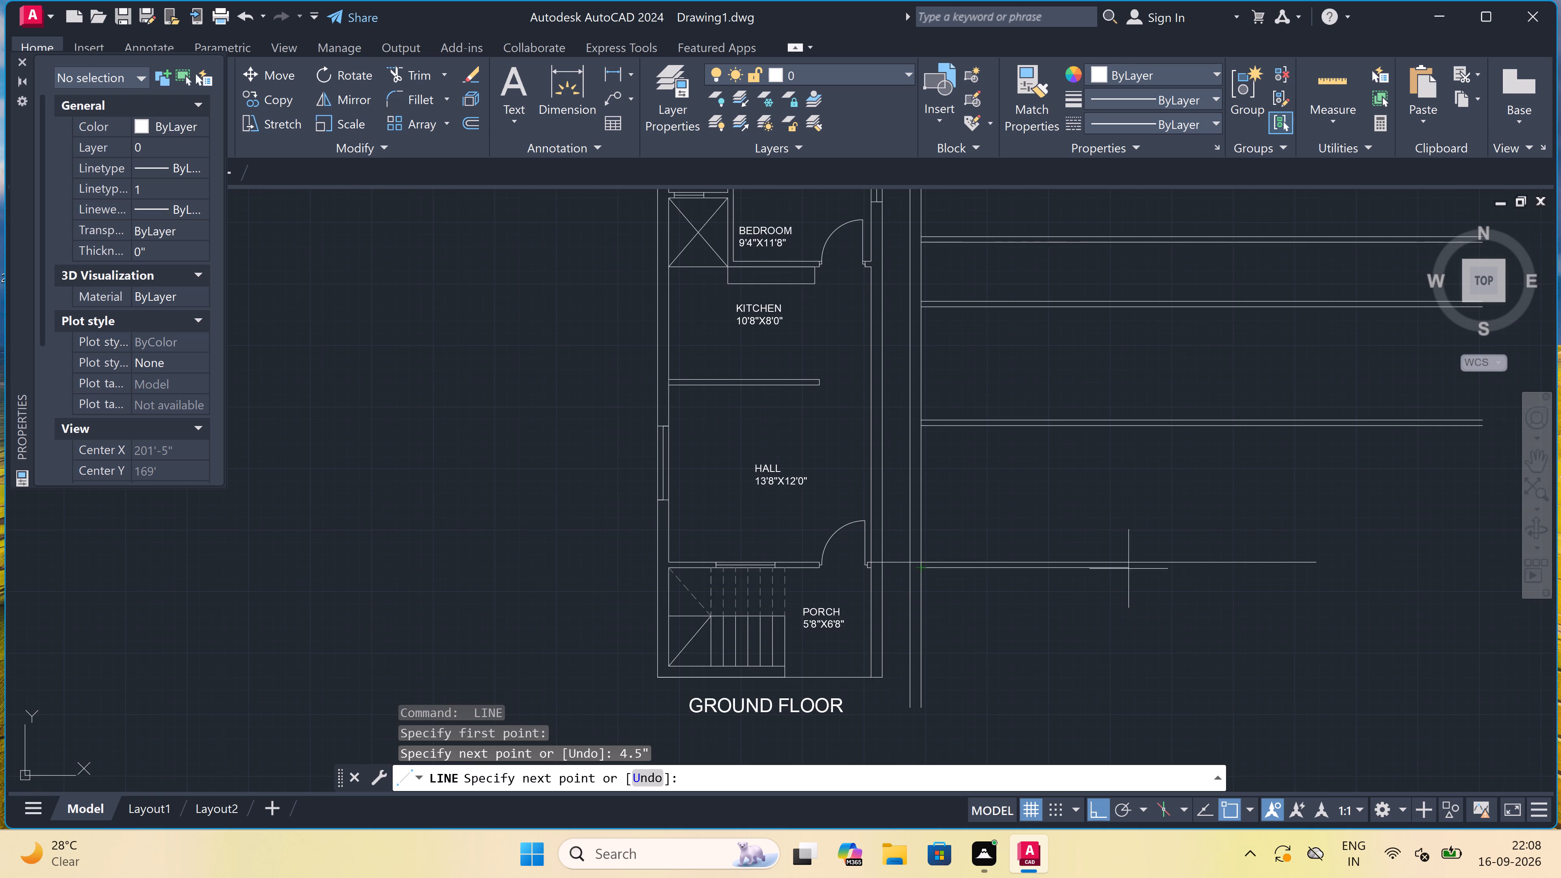
scroll(1258, 570, up, 5)
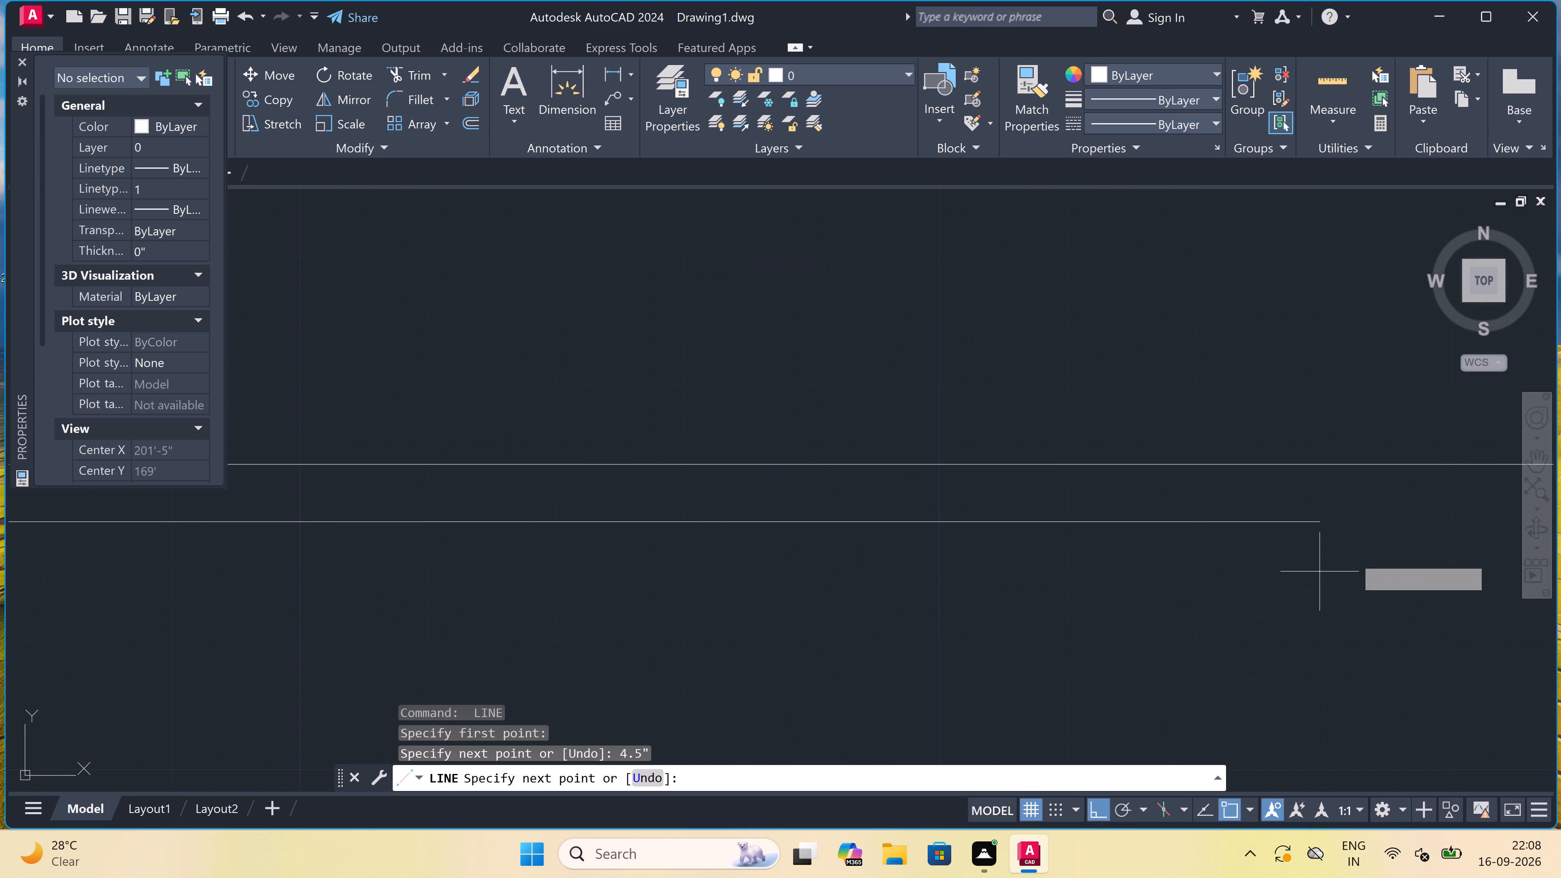
scroll(1359, 551, down, 7)
scroll(1374, 549, up, 6)
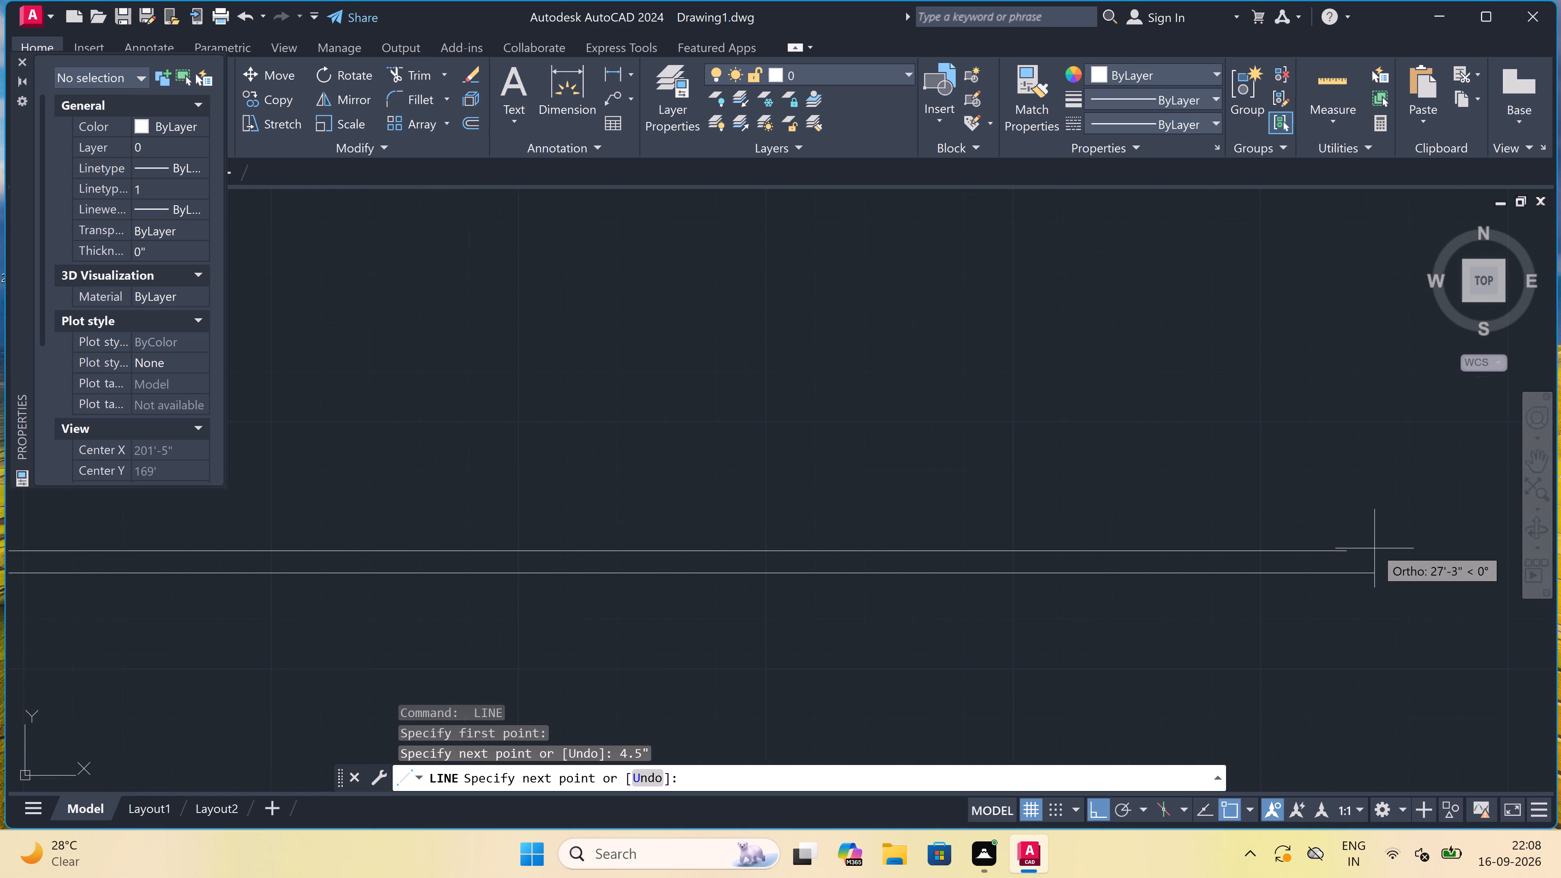
click(1354, 586)
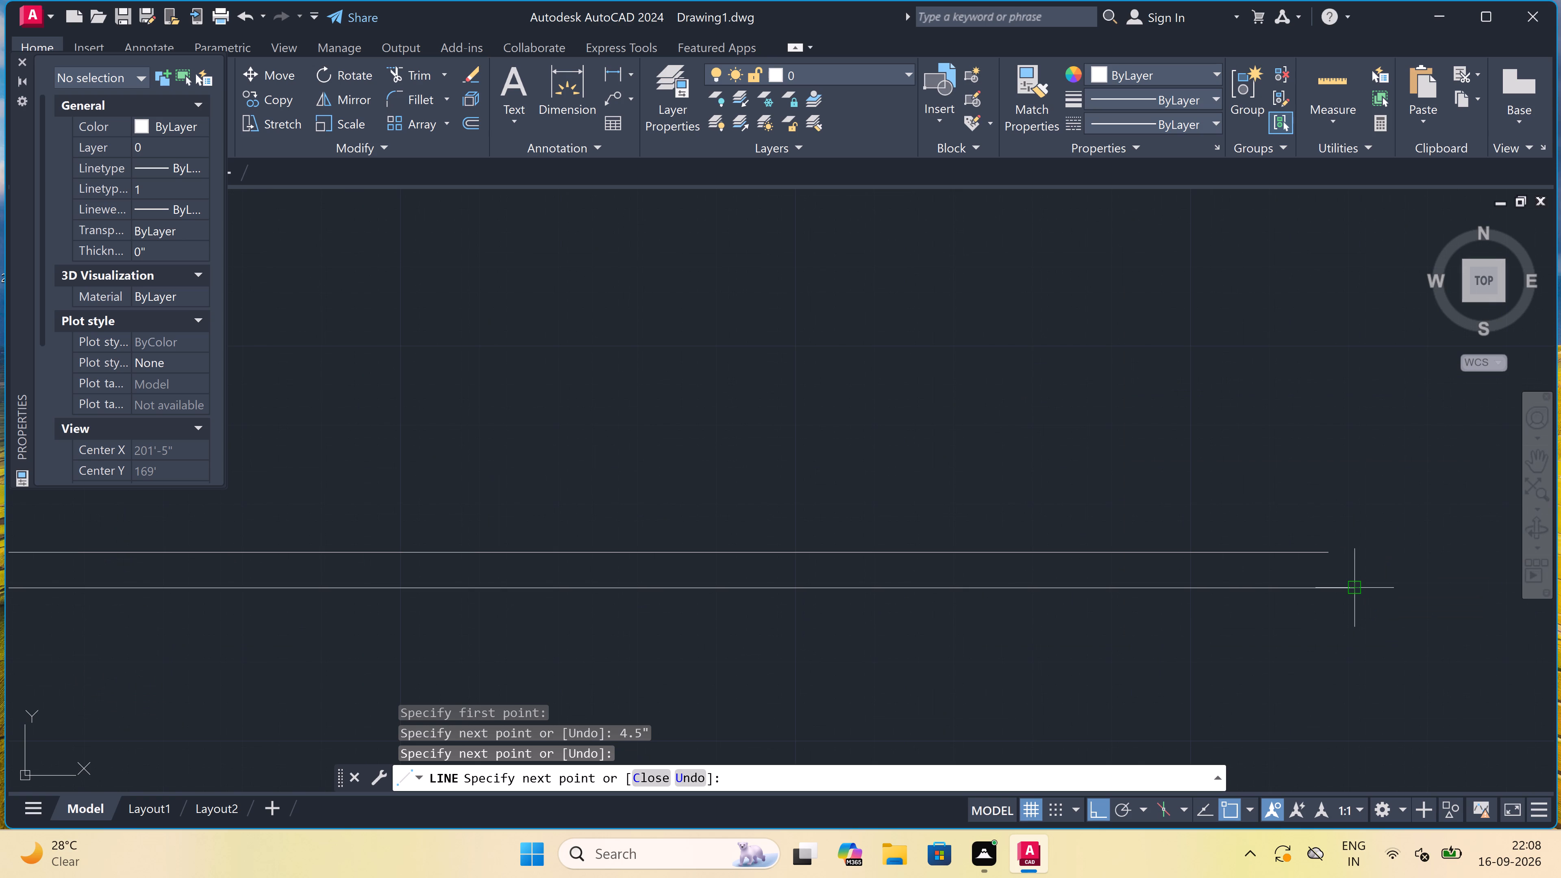
key(Escape)
scroll(1212, 561, down, 4)
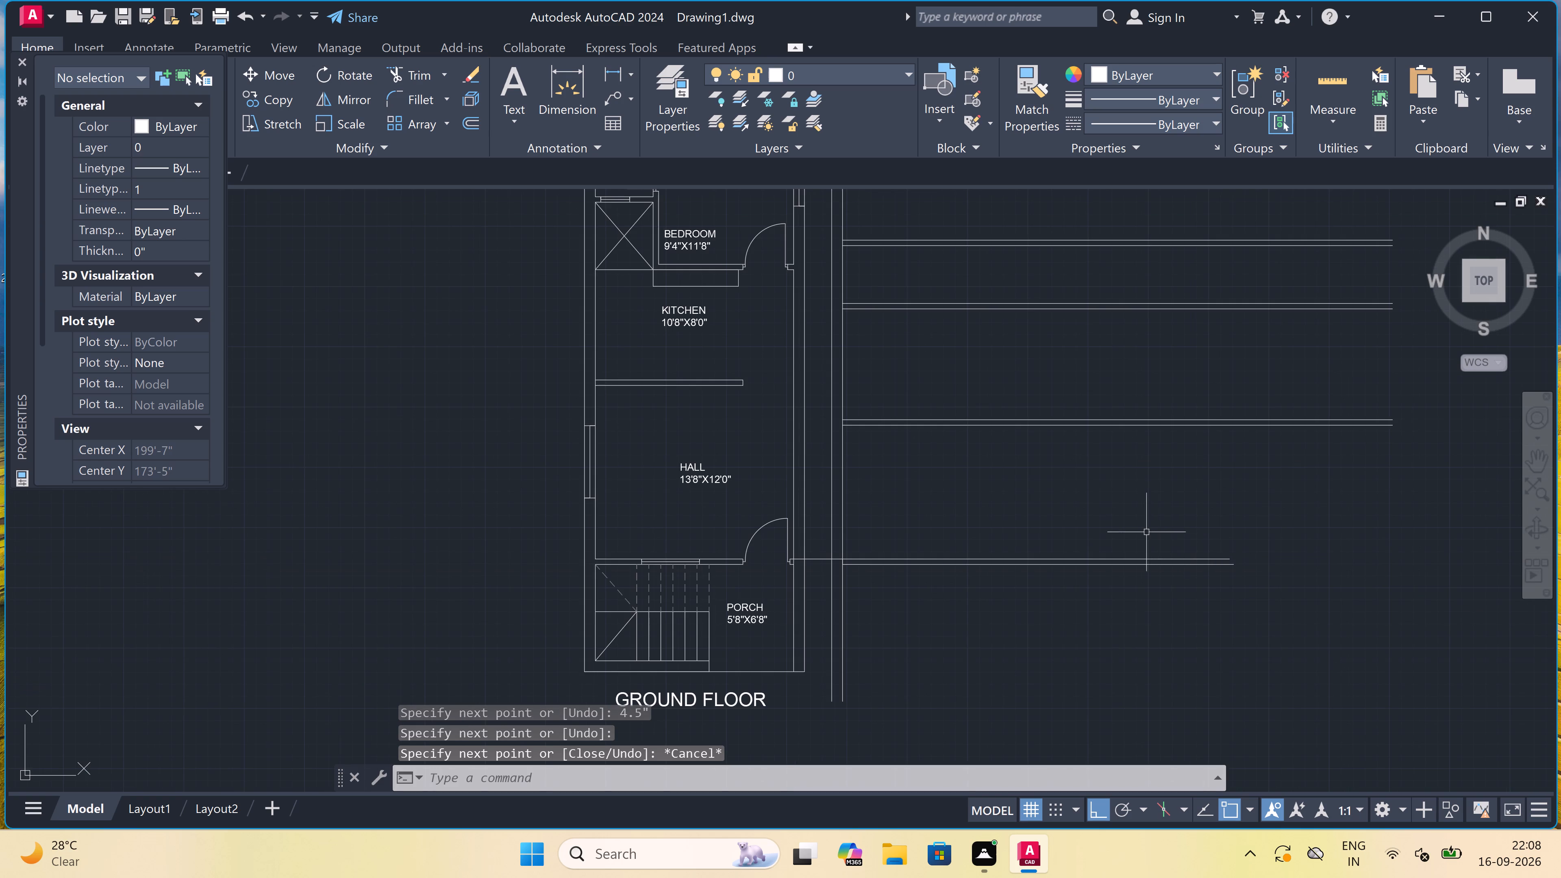
Trim the fourth partition's upper line left of the new plan's inner wall, and the inner wall line between the partition's two lines.
scroll(859, 554, up, 4)
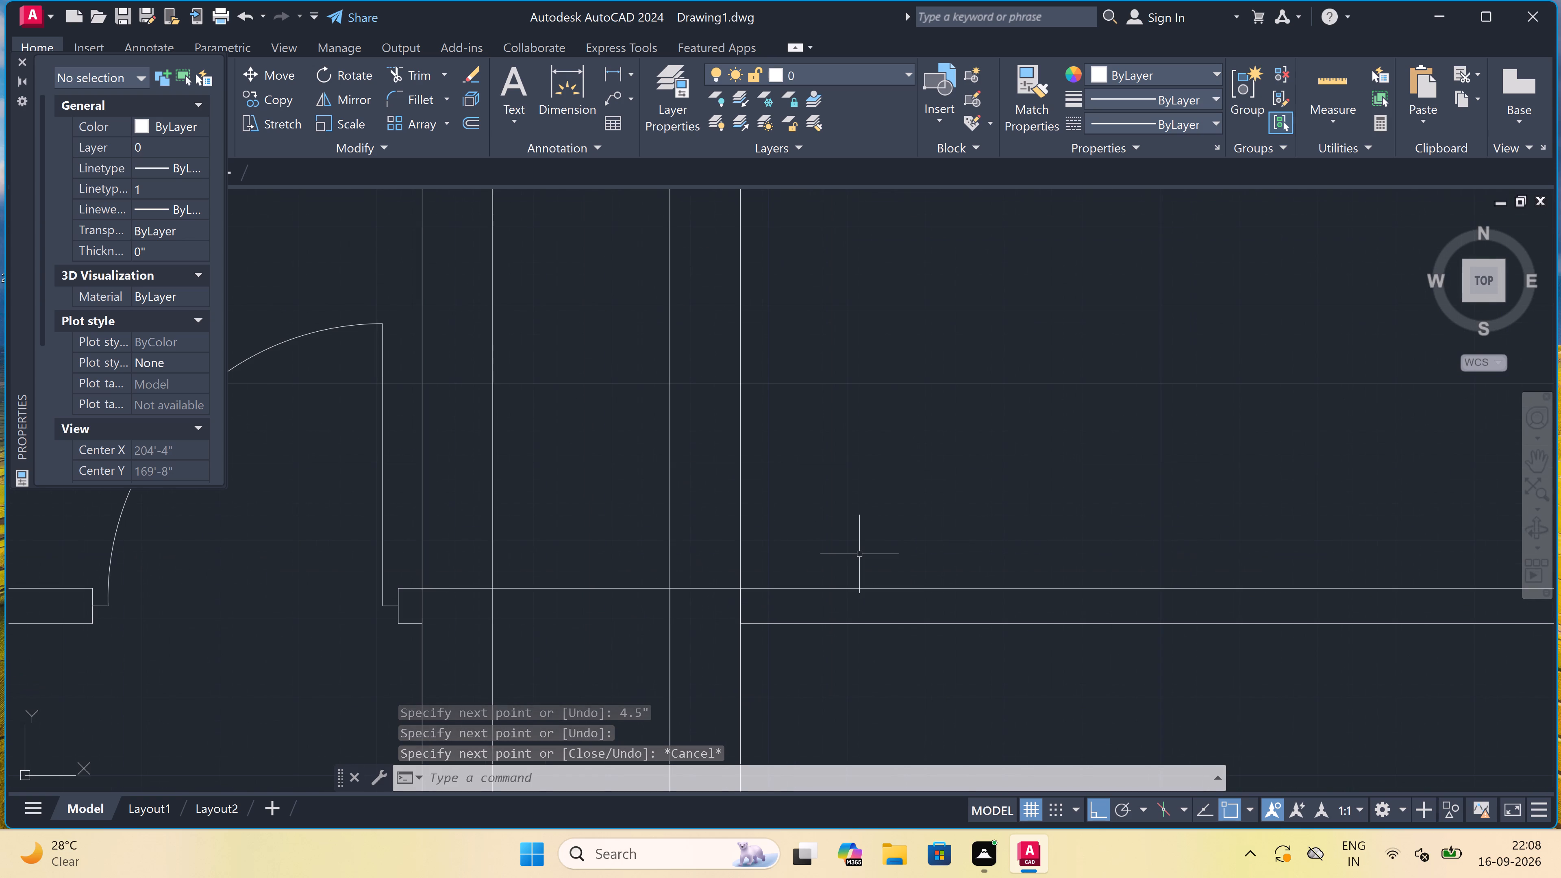
text(TR)
key(space)
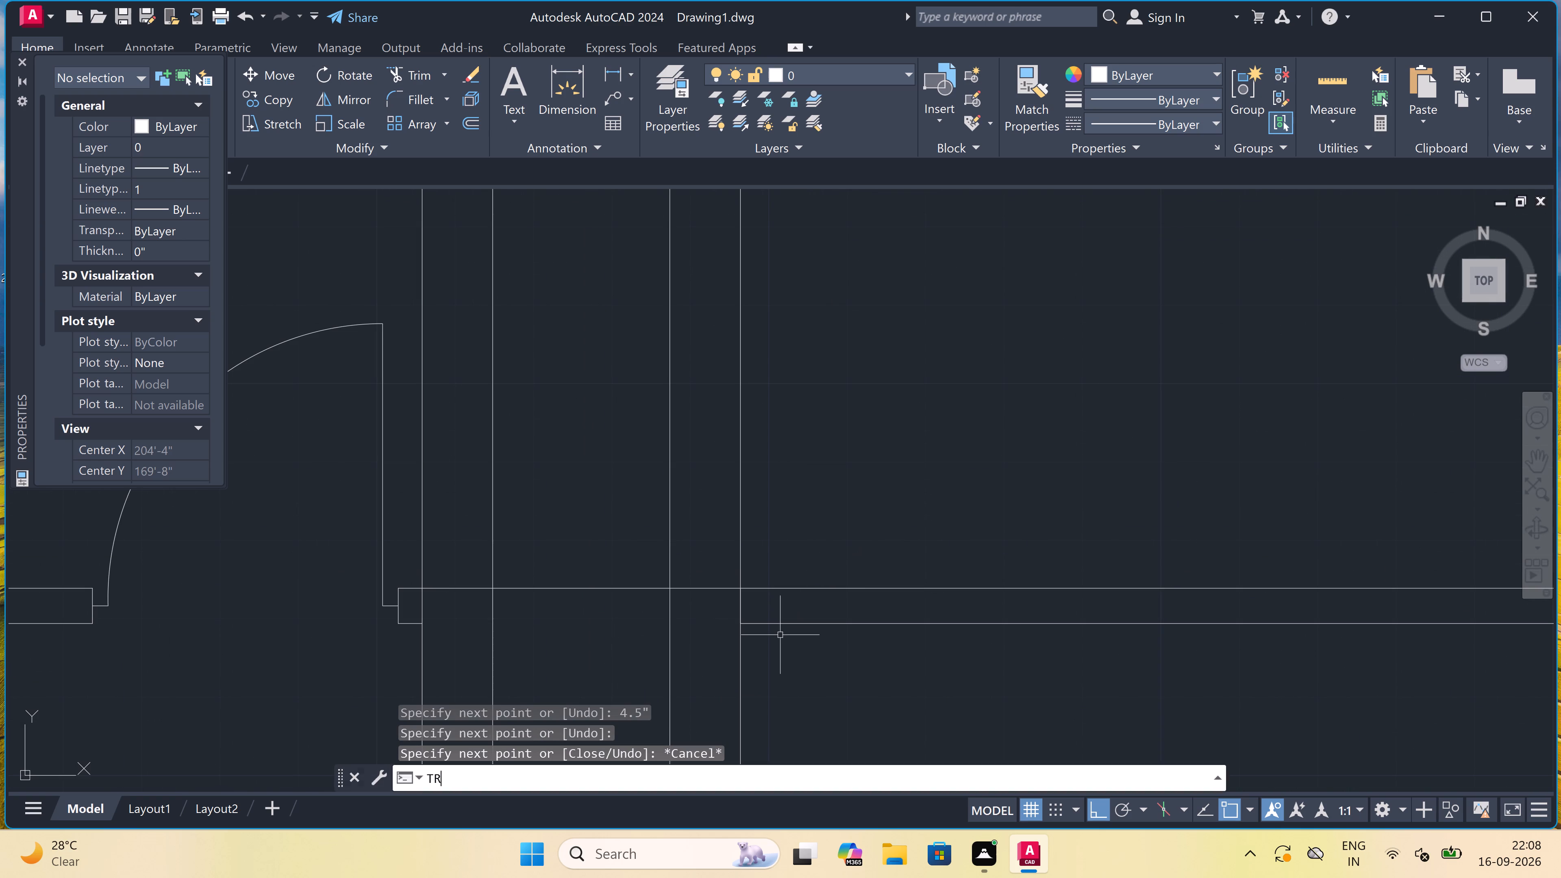
click(702, 613)
click(702, 541)
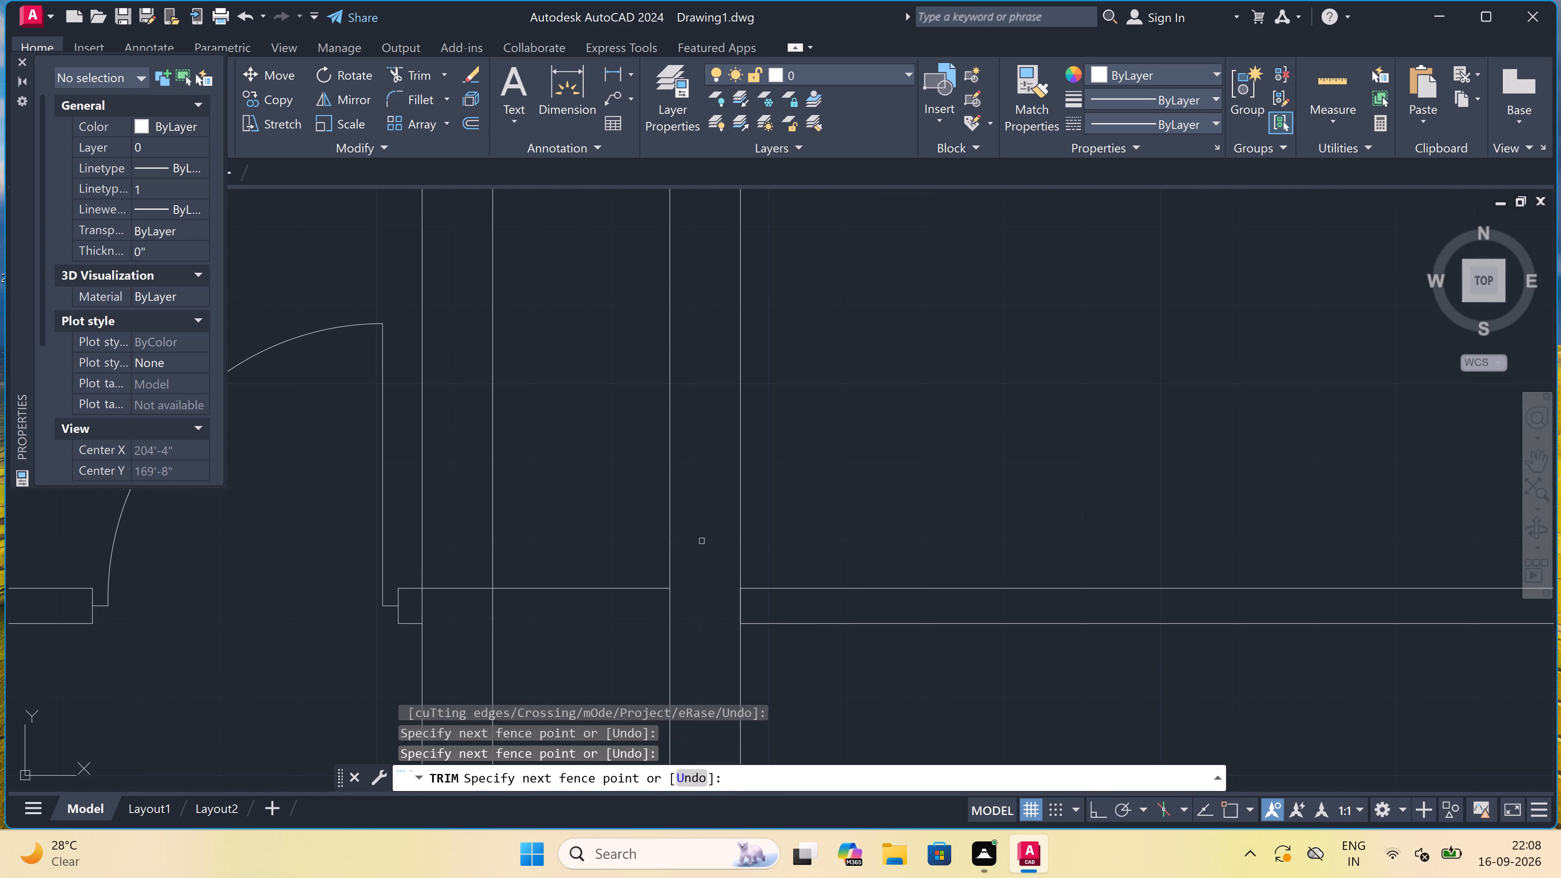
click(547, 603)
click(549, 554)
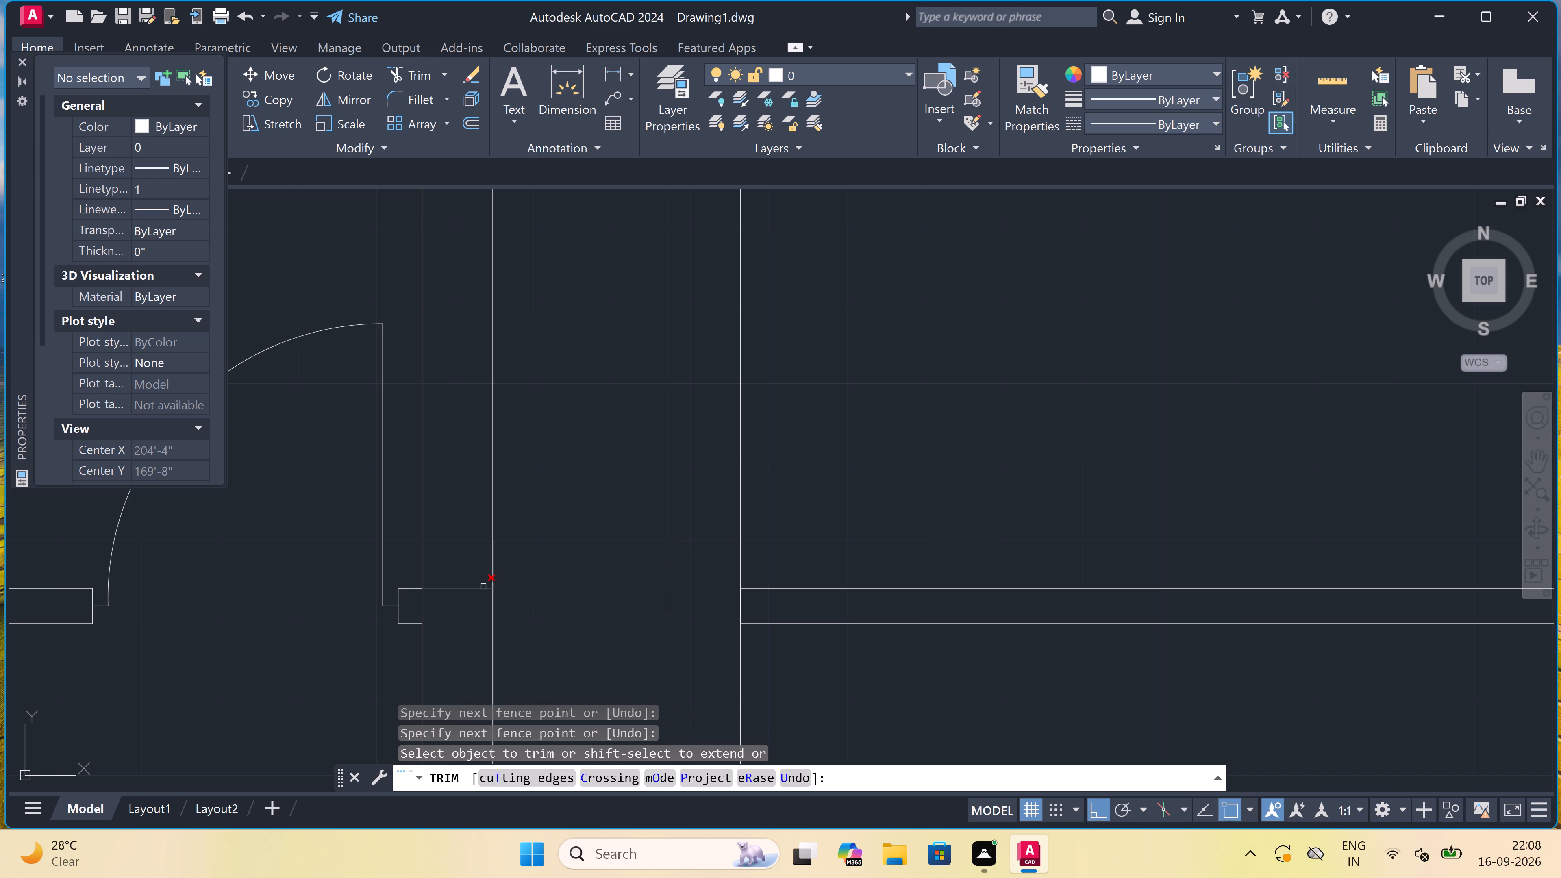
click(483, 587)
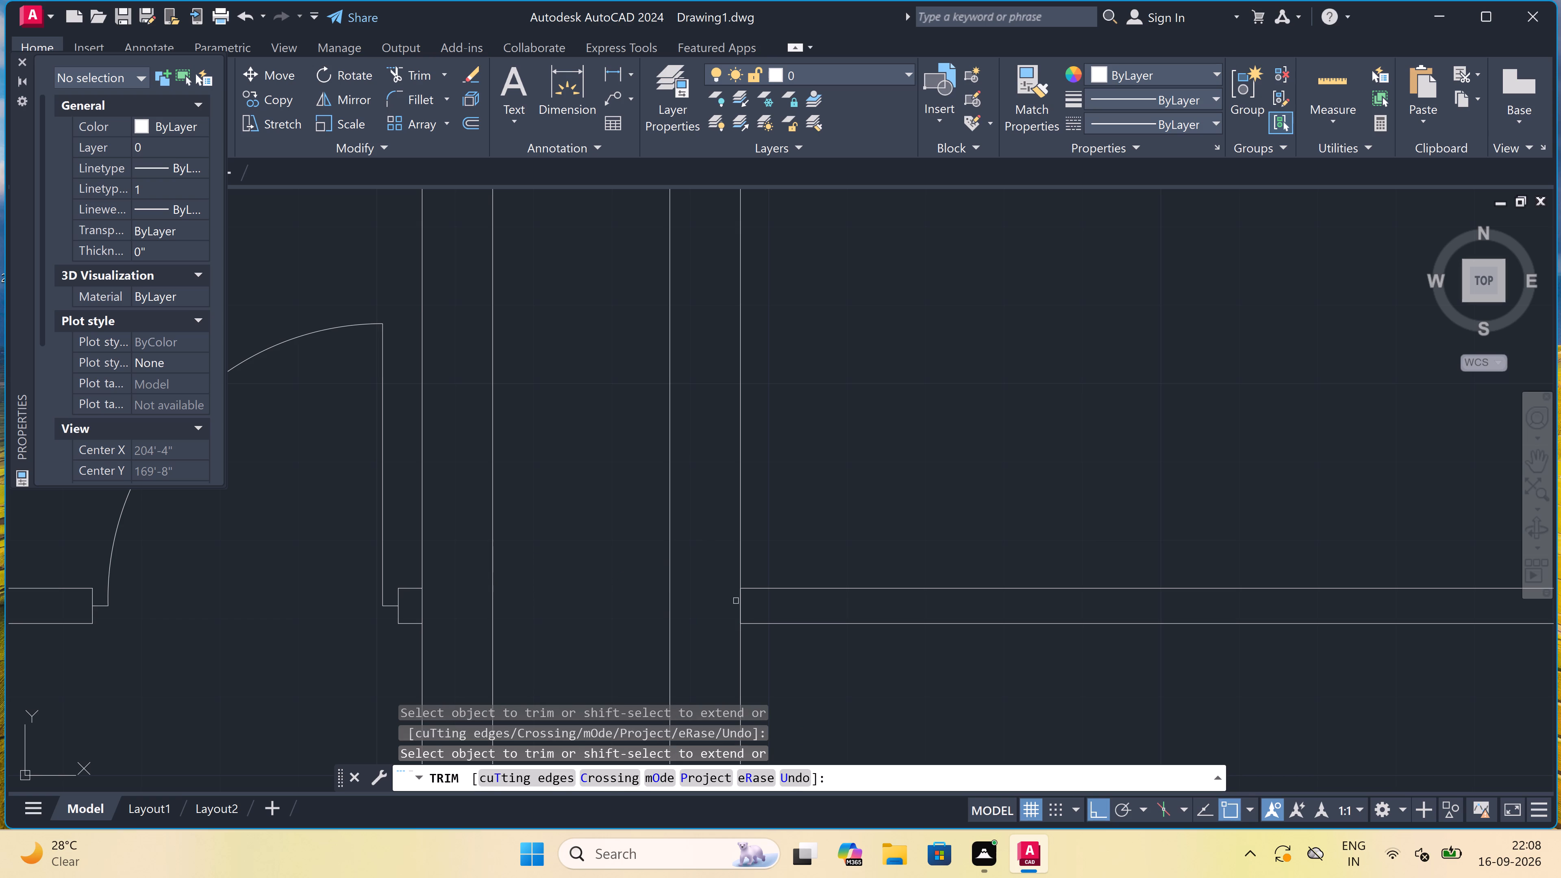
click(738, 602)
click(742, 604)
key(Escape)
Draw the new plan's bottom line rightward from its outer left wall, level with the ground floor plan's bottom edge.
scroll(717, 553, down, 4)
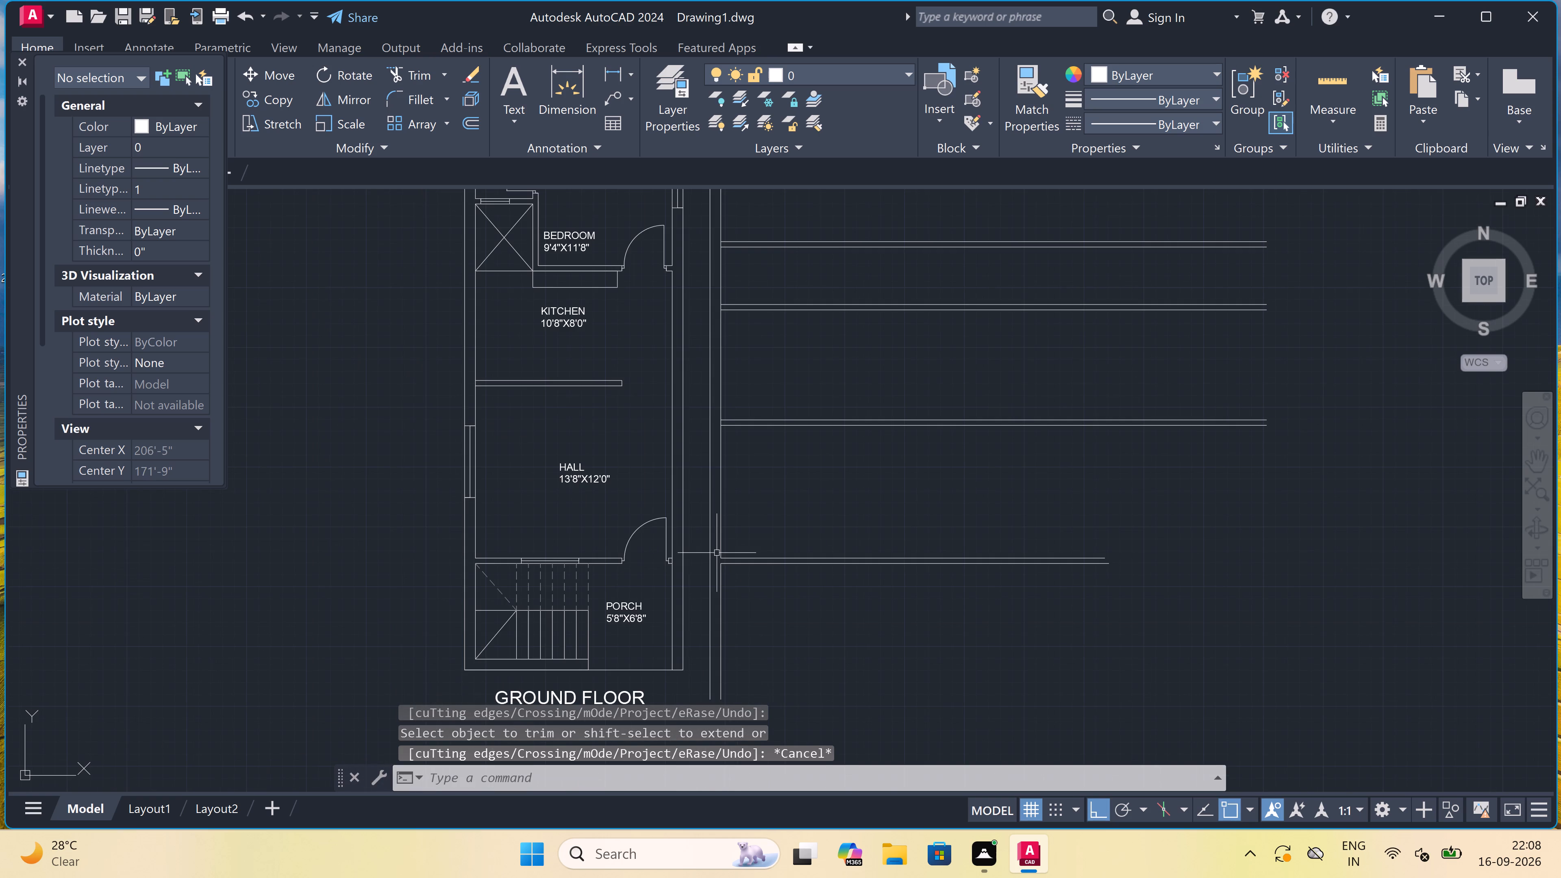
scroll(728, 590, down, 2)
scroll(720, 630, up, 3)
scroll(755, 560, up, 2)
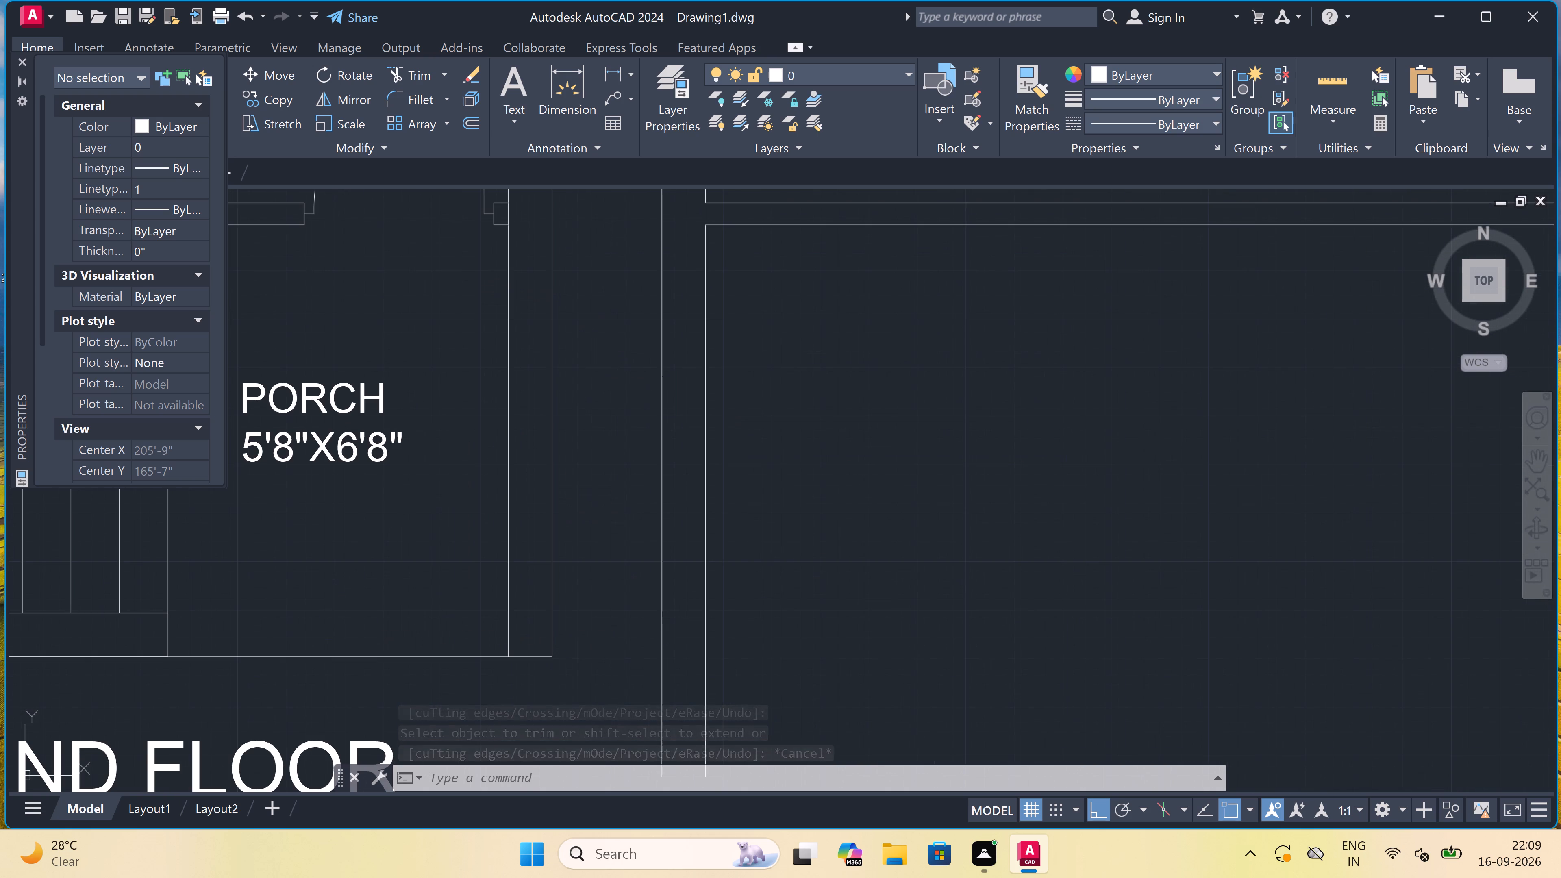
text(L)
key(space)
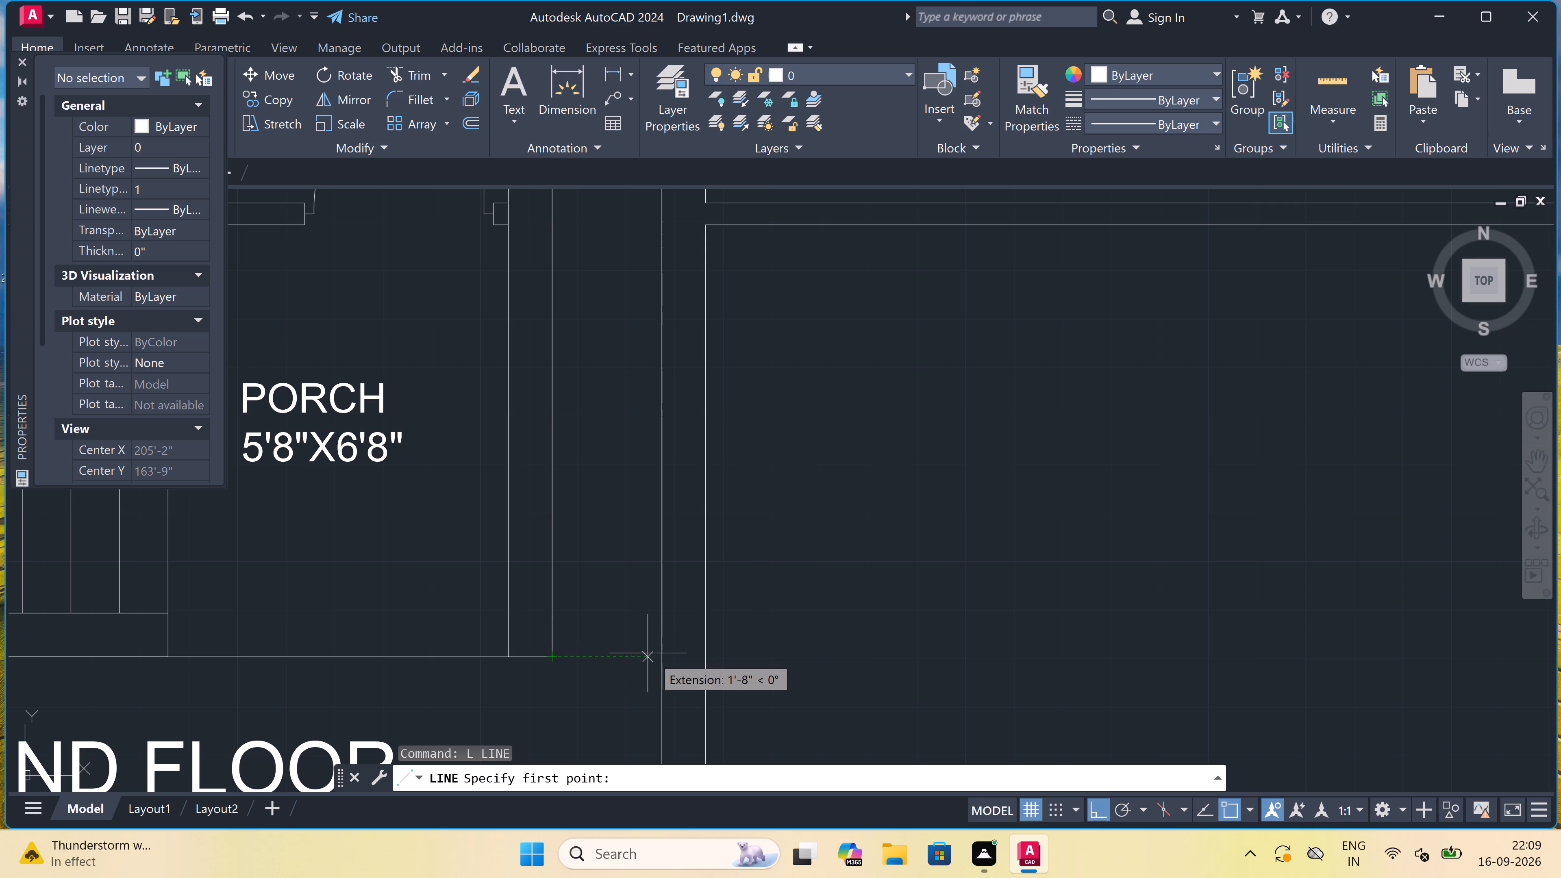
drag(658, 657, 662, 657)
scroll(759, 647, down, 3)
double_click(1177, 639)
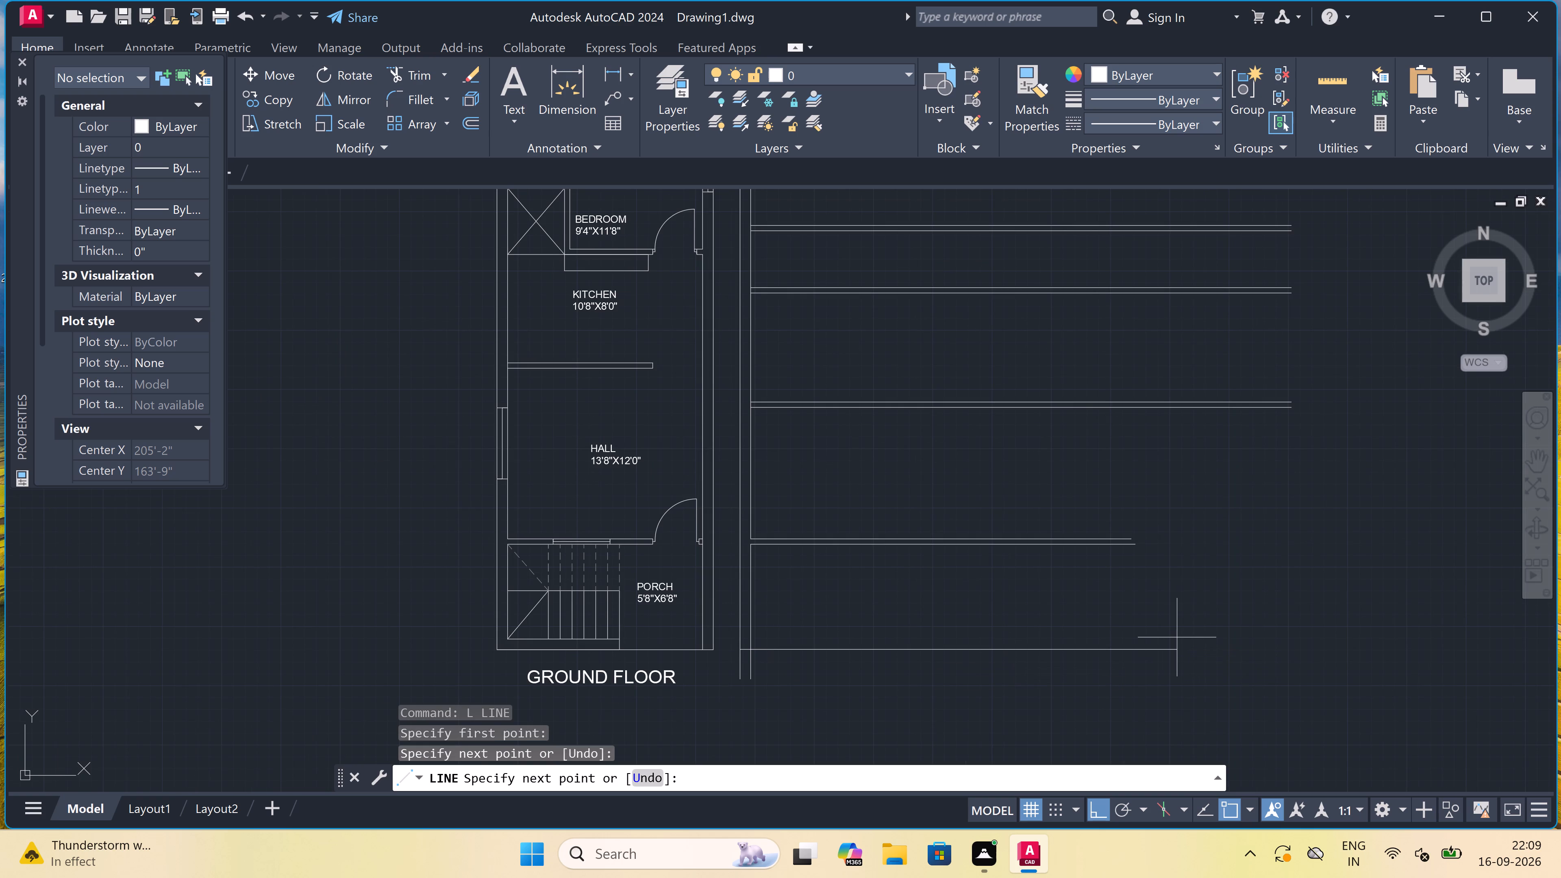
key(Escape)
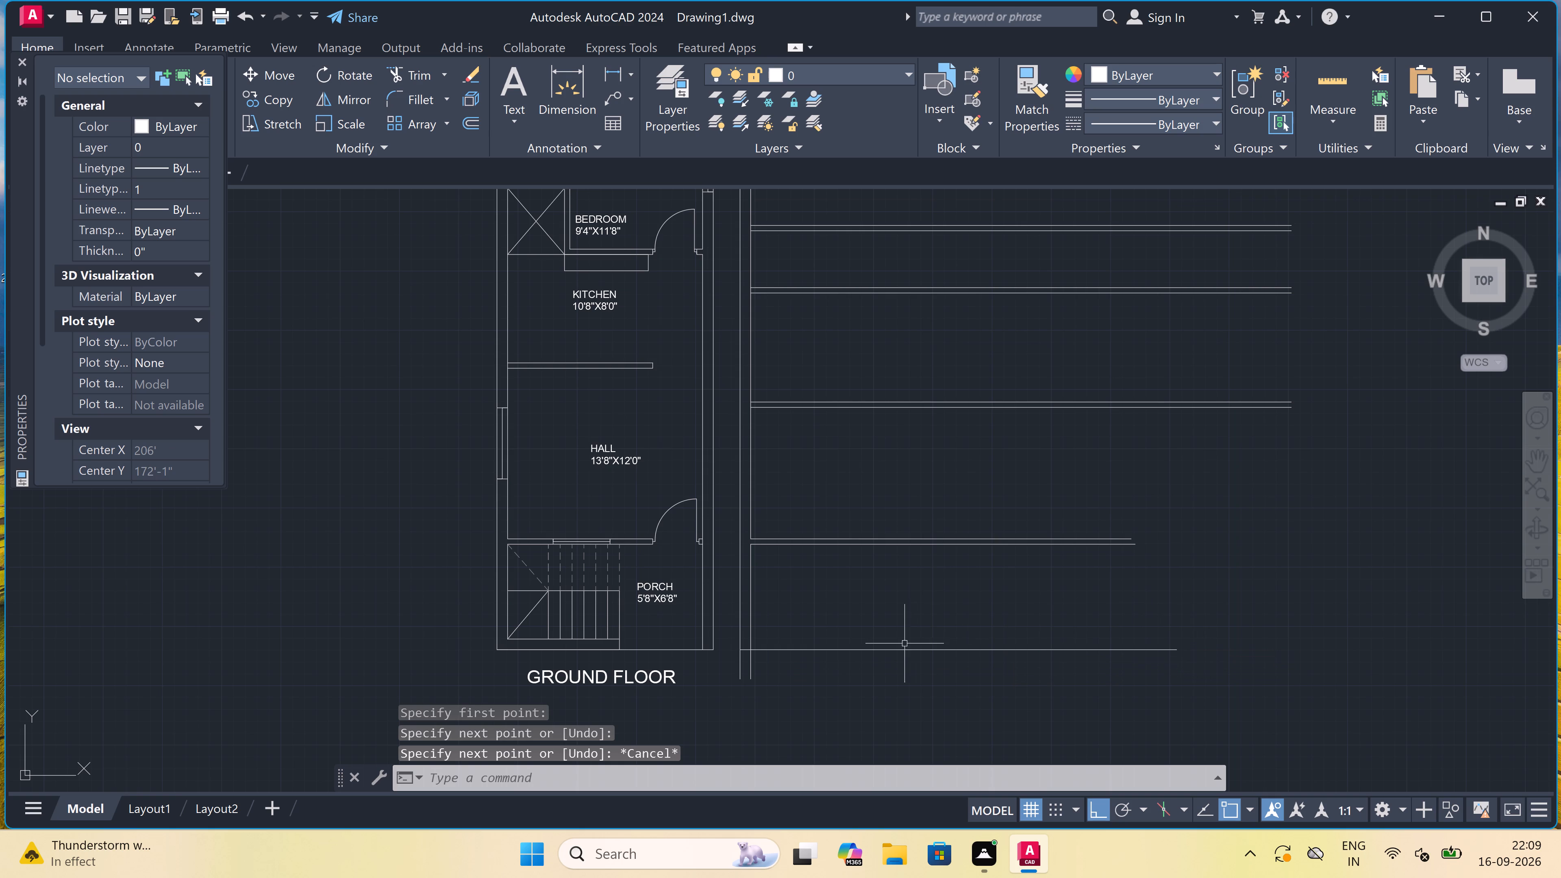
Trim the new plan's two left wall lines where they extend below the bottom line.
key(t)
key(r)
key(space)
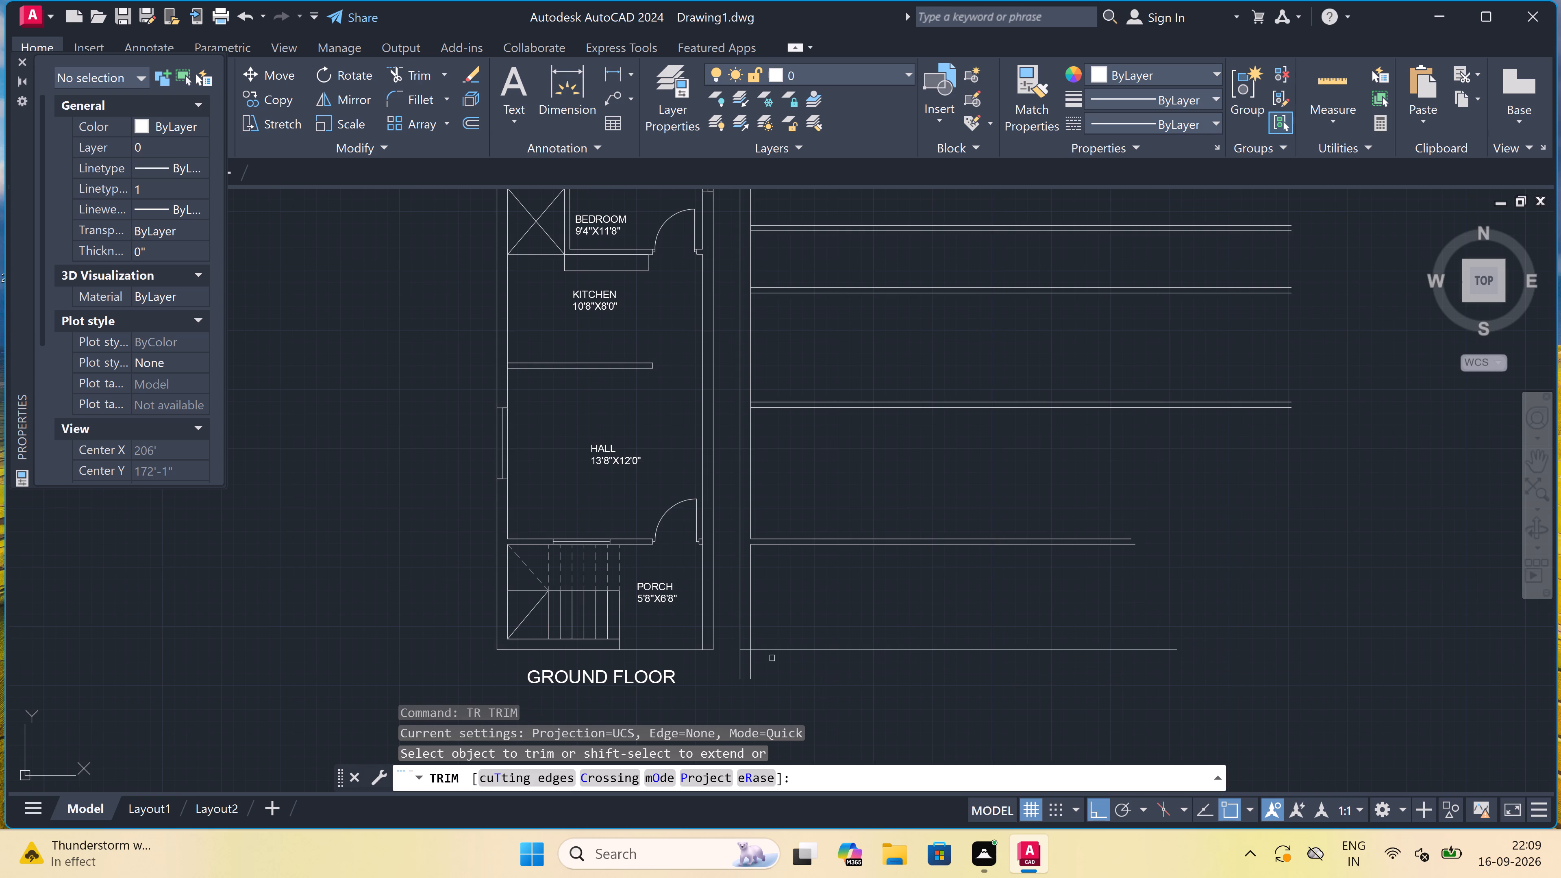
scroll(772, 658, up, 3)
drag(757, 653, 752, 655)
click(628, 661)
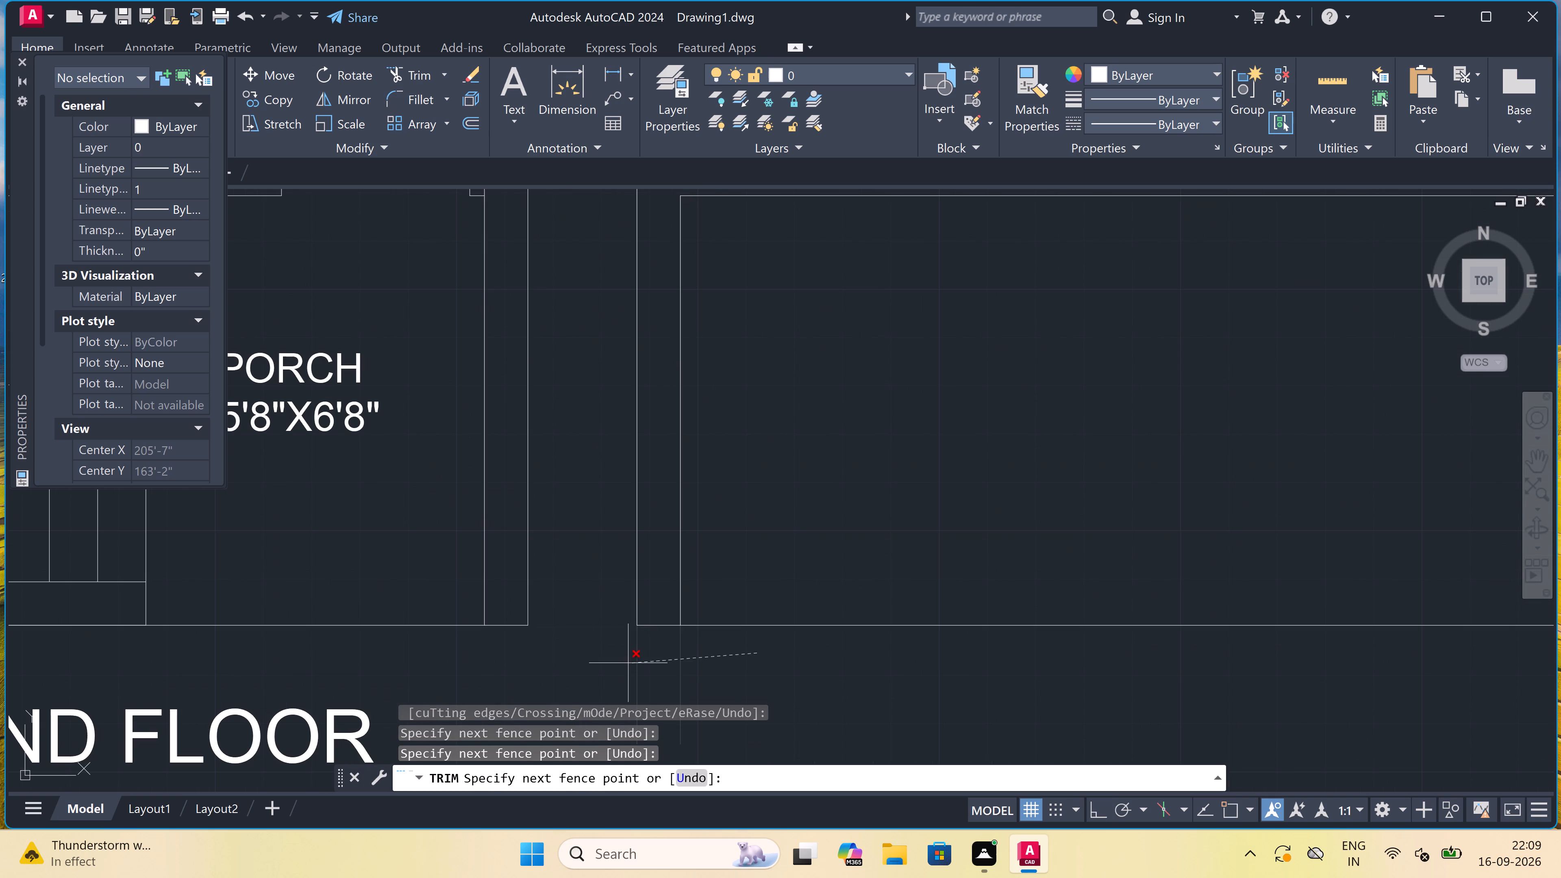
key(Escape)
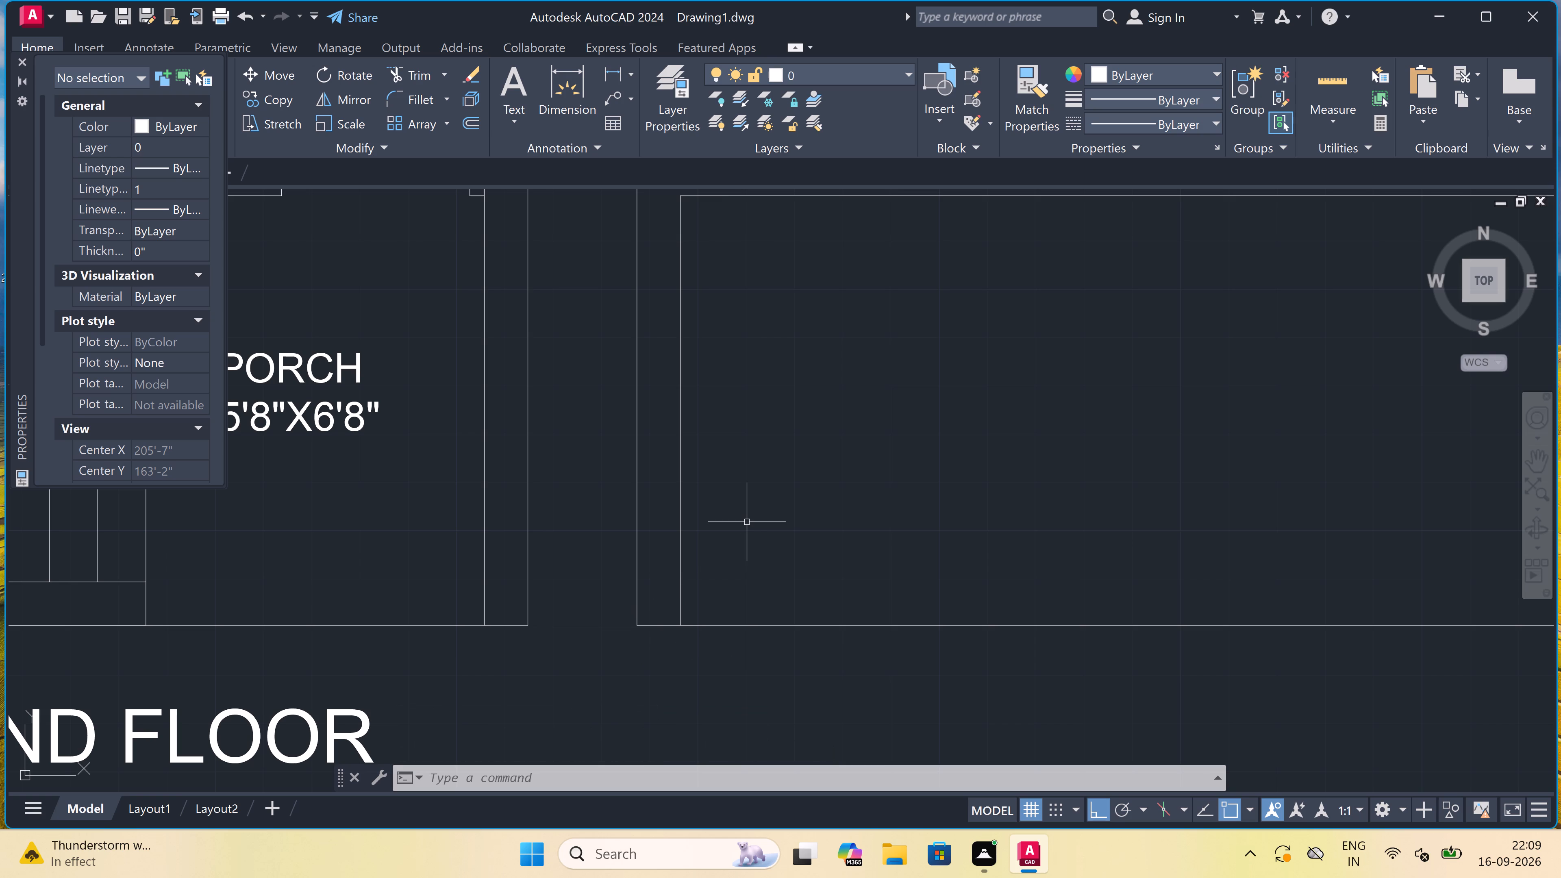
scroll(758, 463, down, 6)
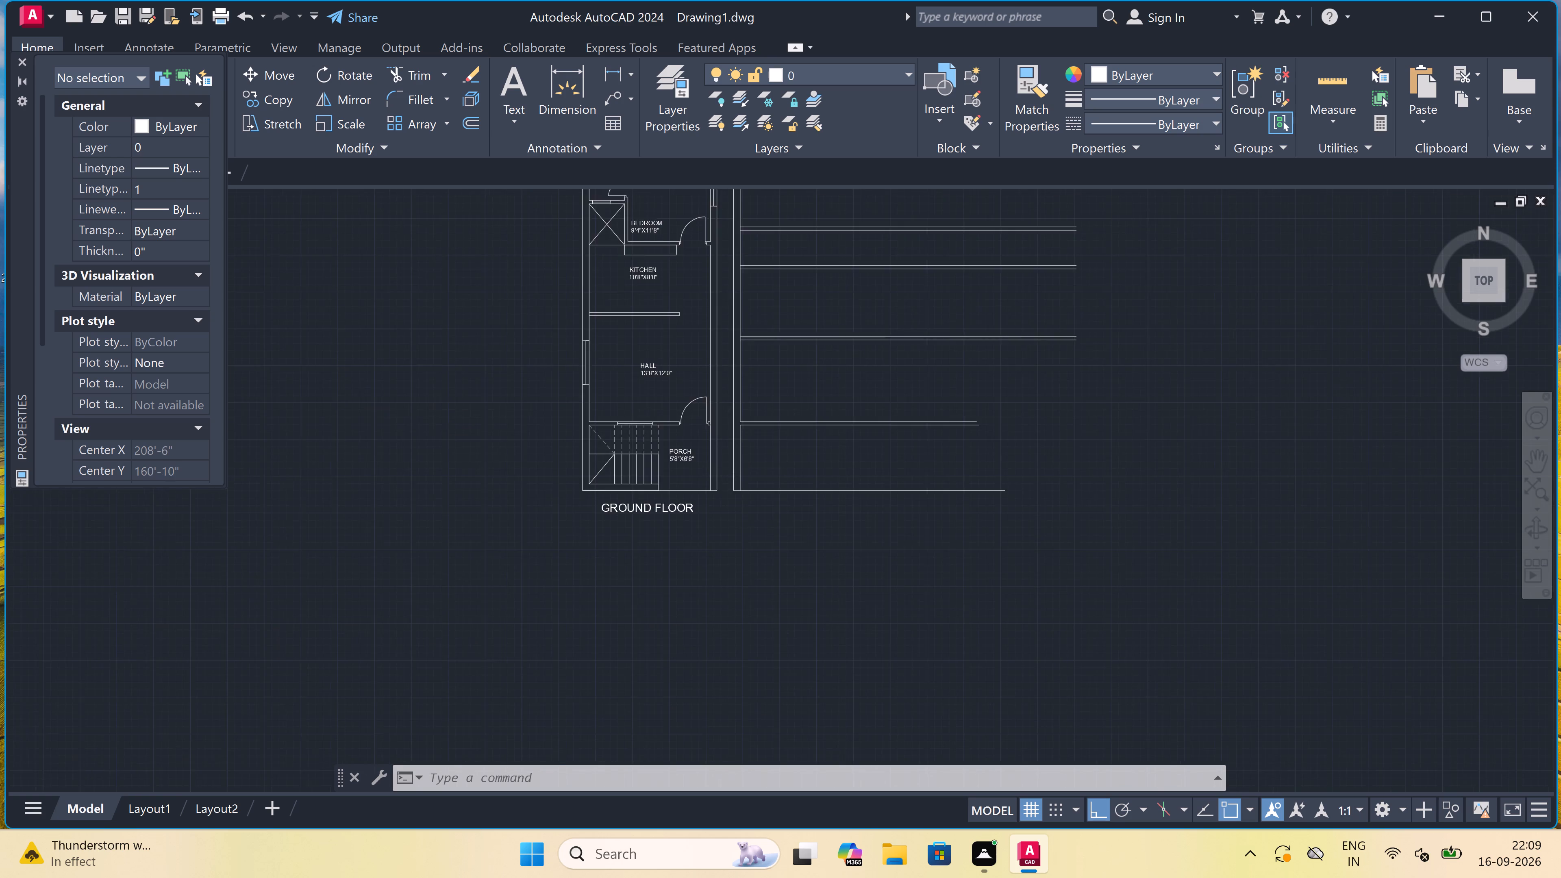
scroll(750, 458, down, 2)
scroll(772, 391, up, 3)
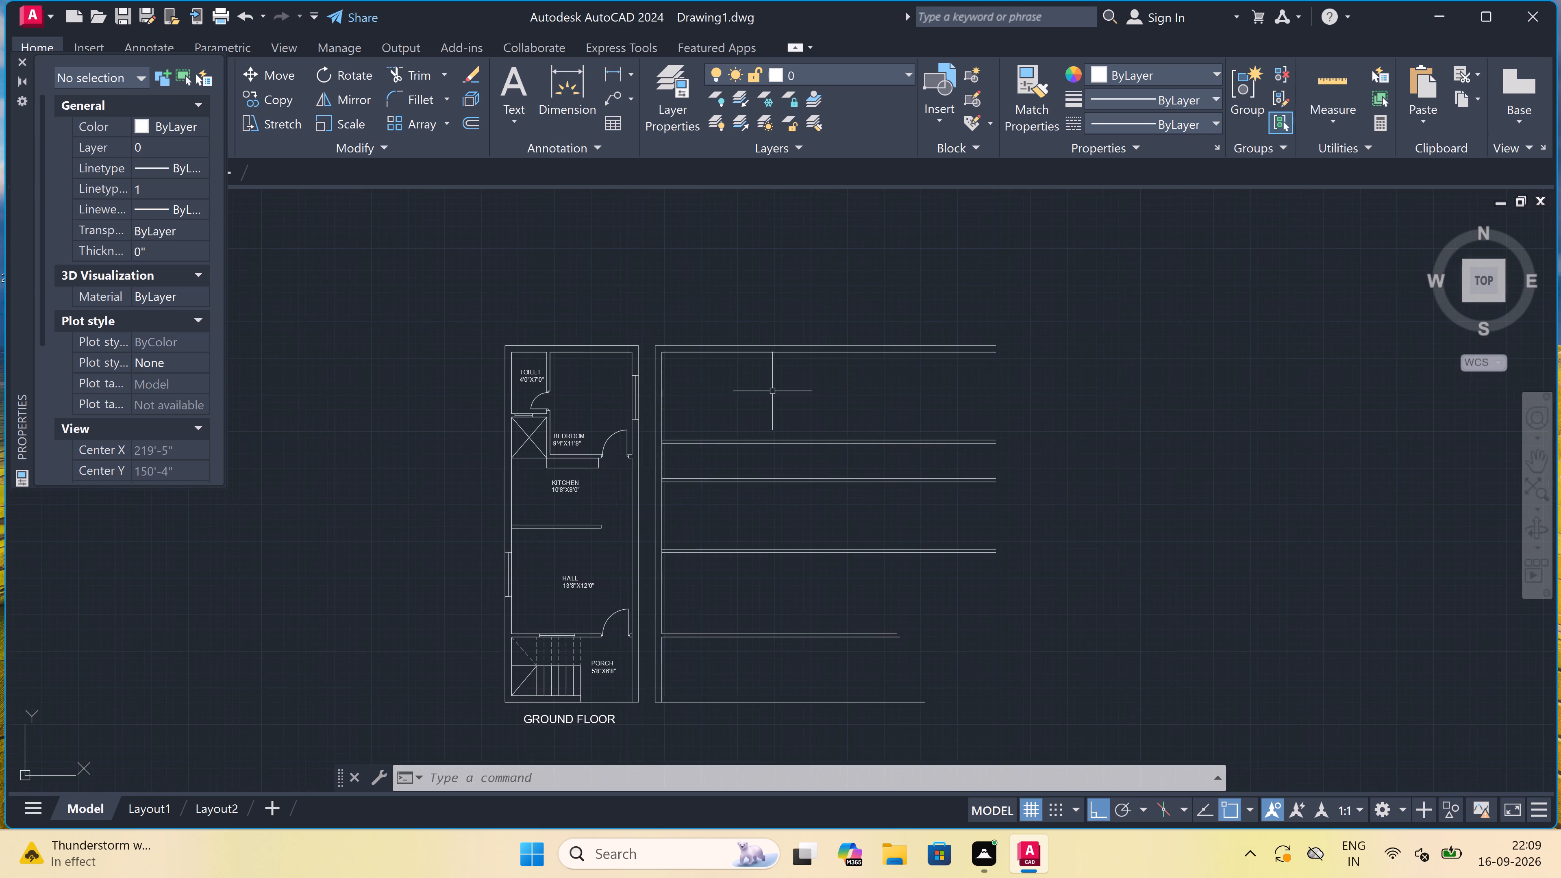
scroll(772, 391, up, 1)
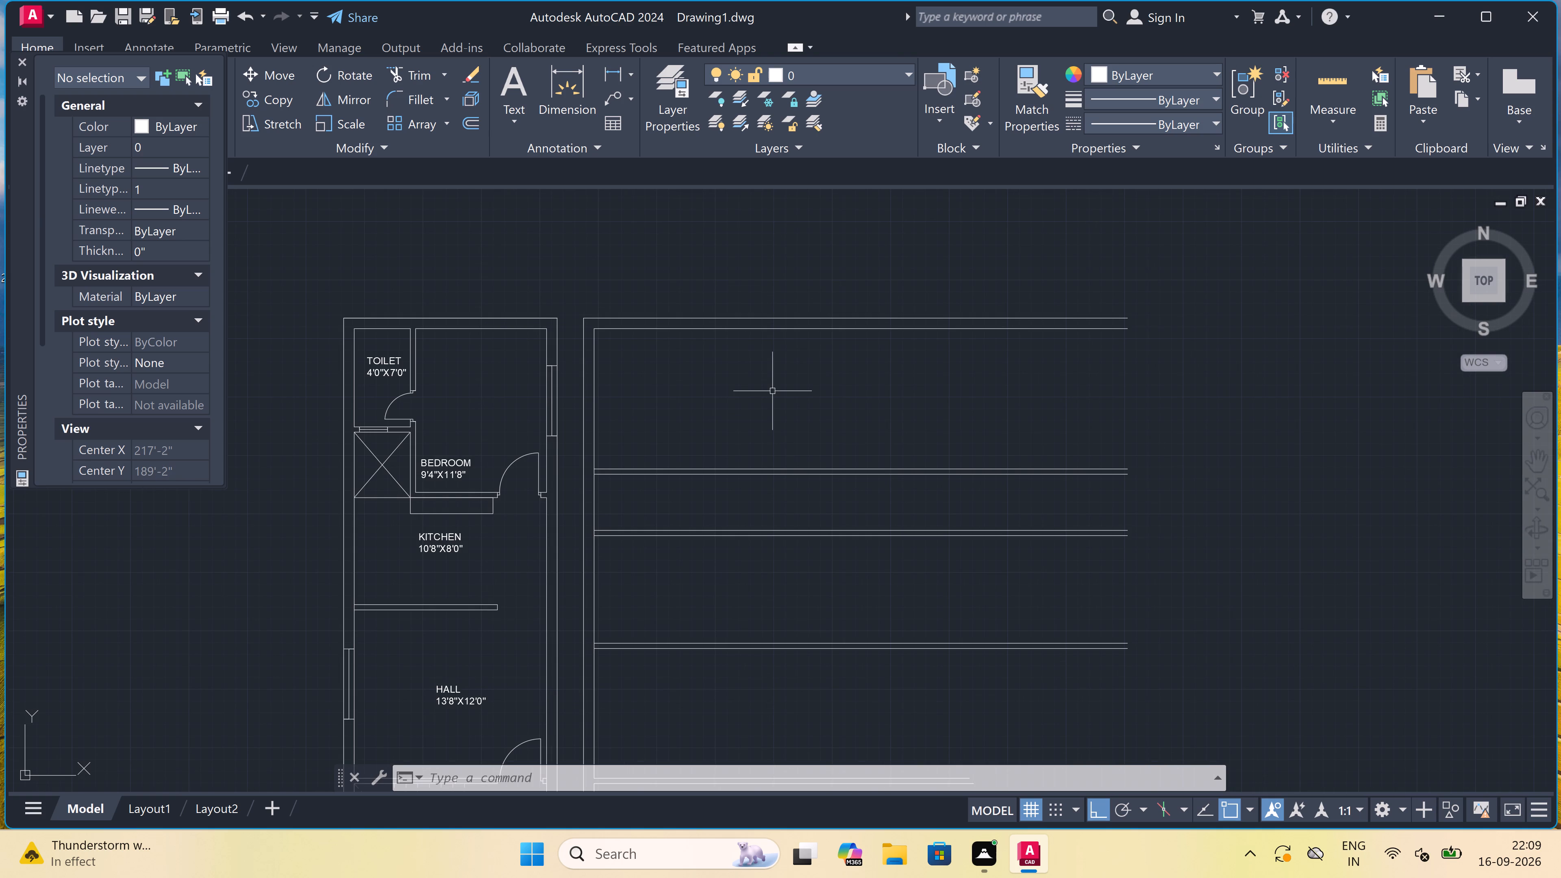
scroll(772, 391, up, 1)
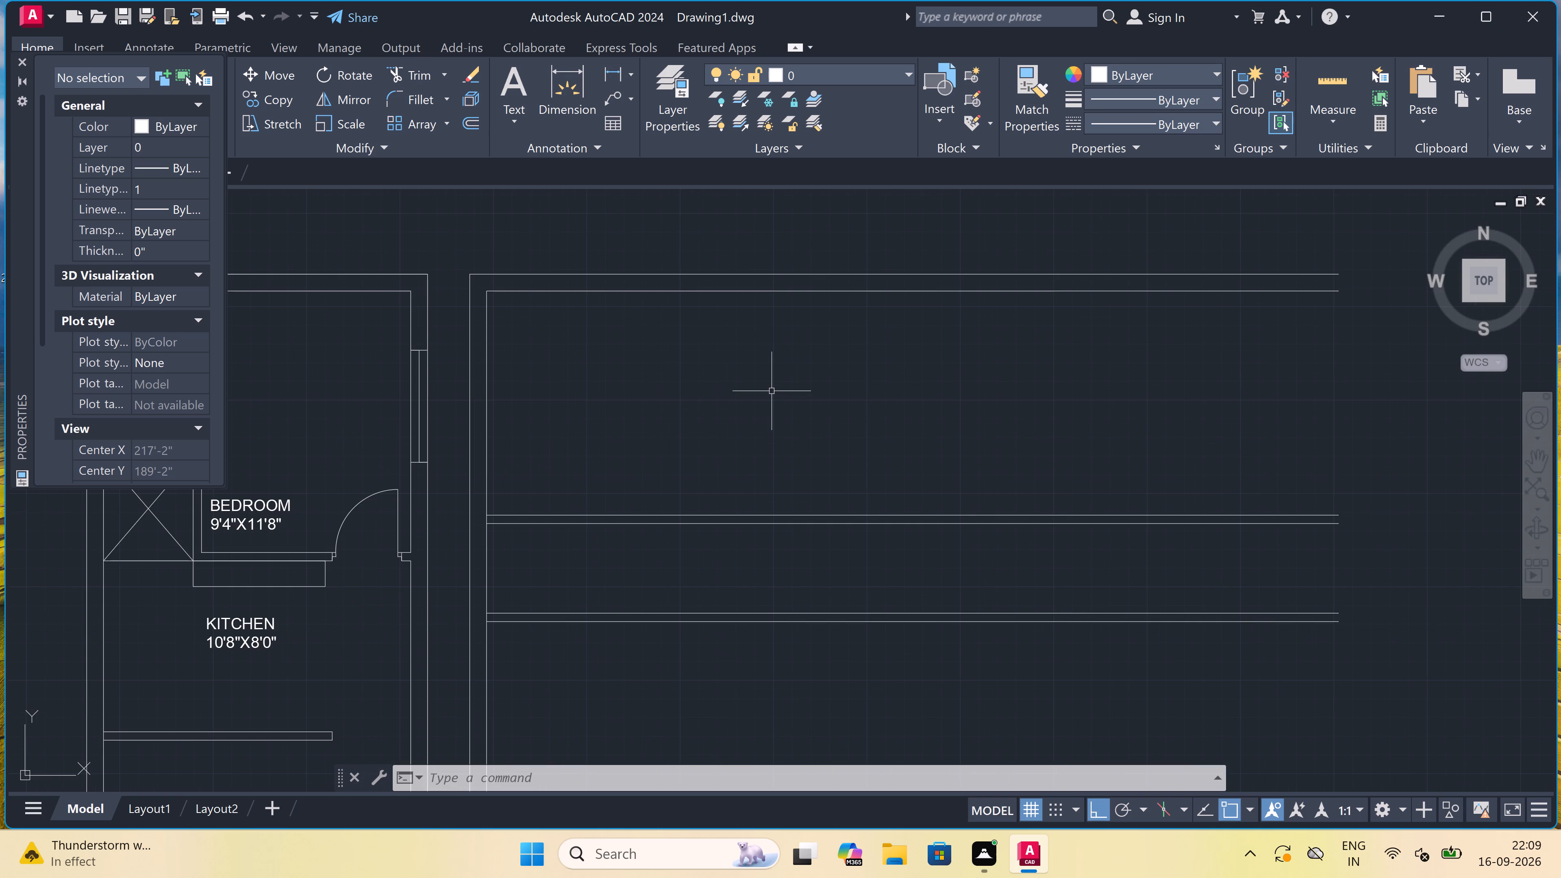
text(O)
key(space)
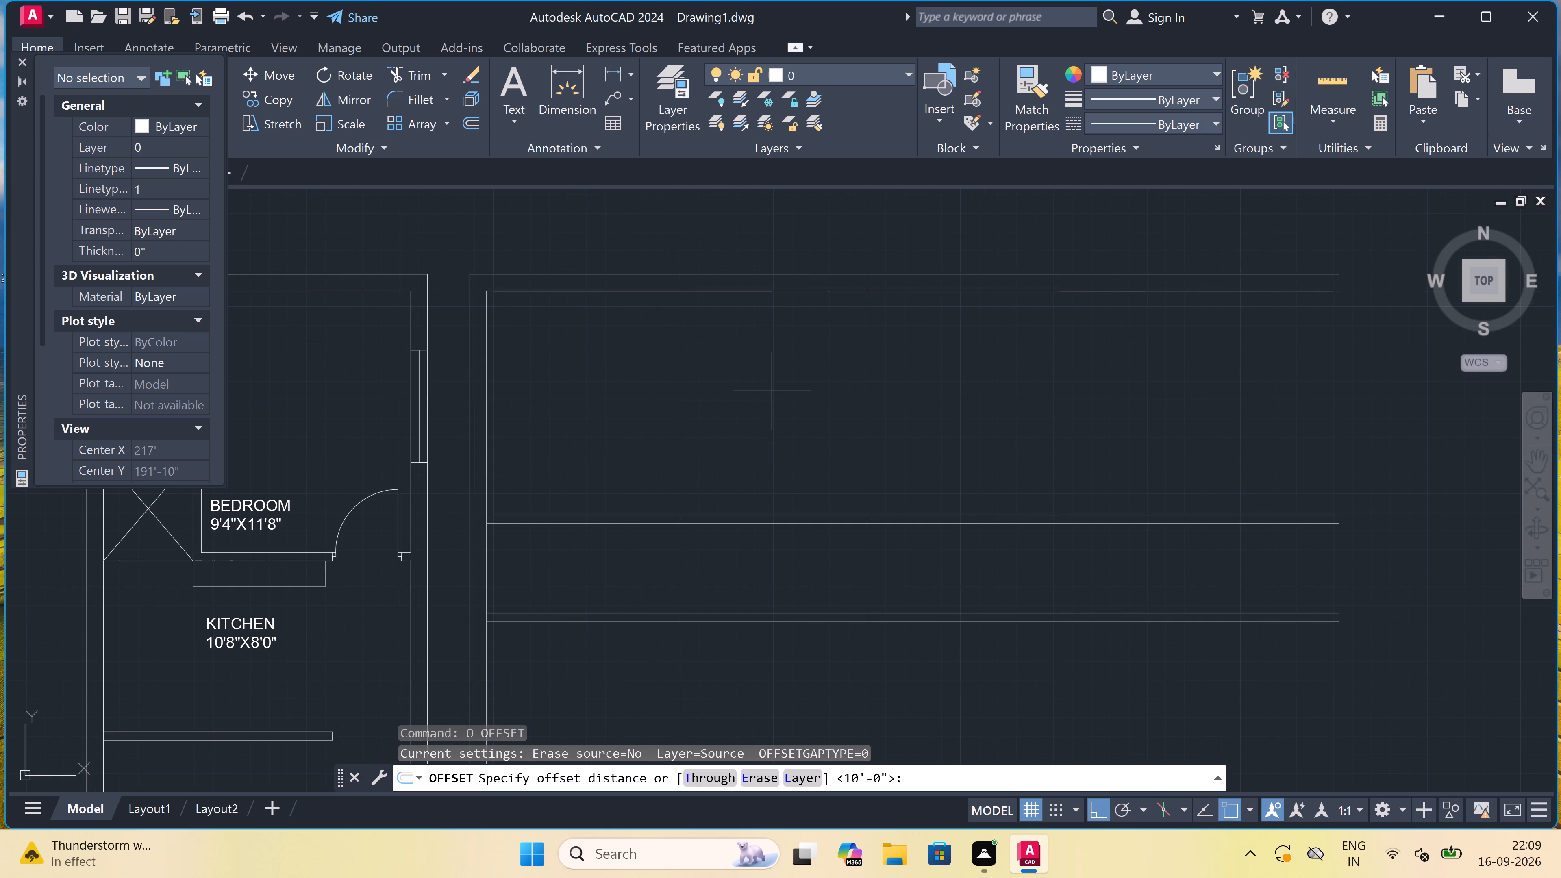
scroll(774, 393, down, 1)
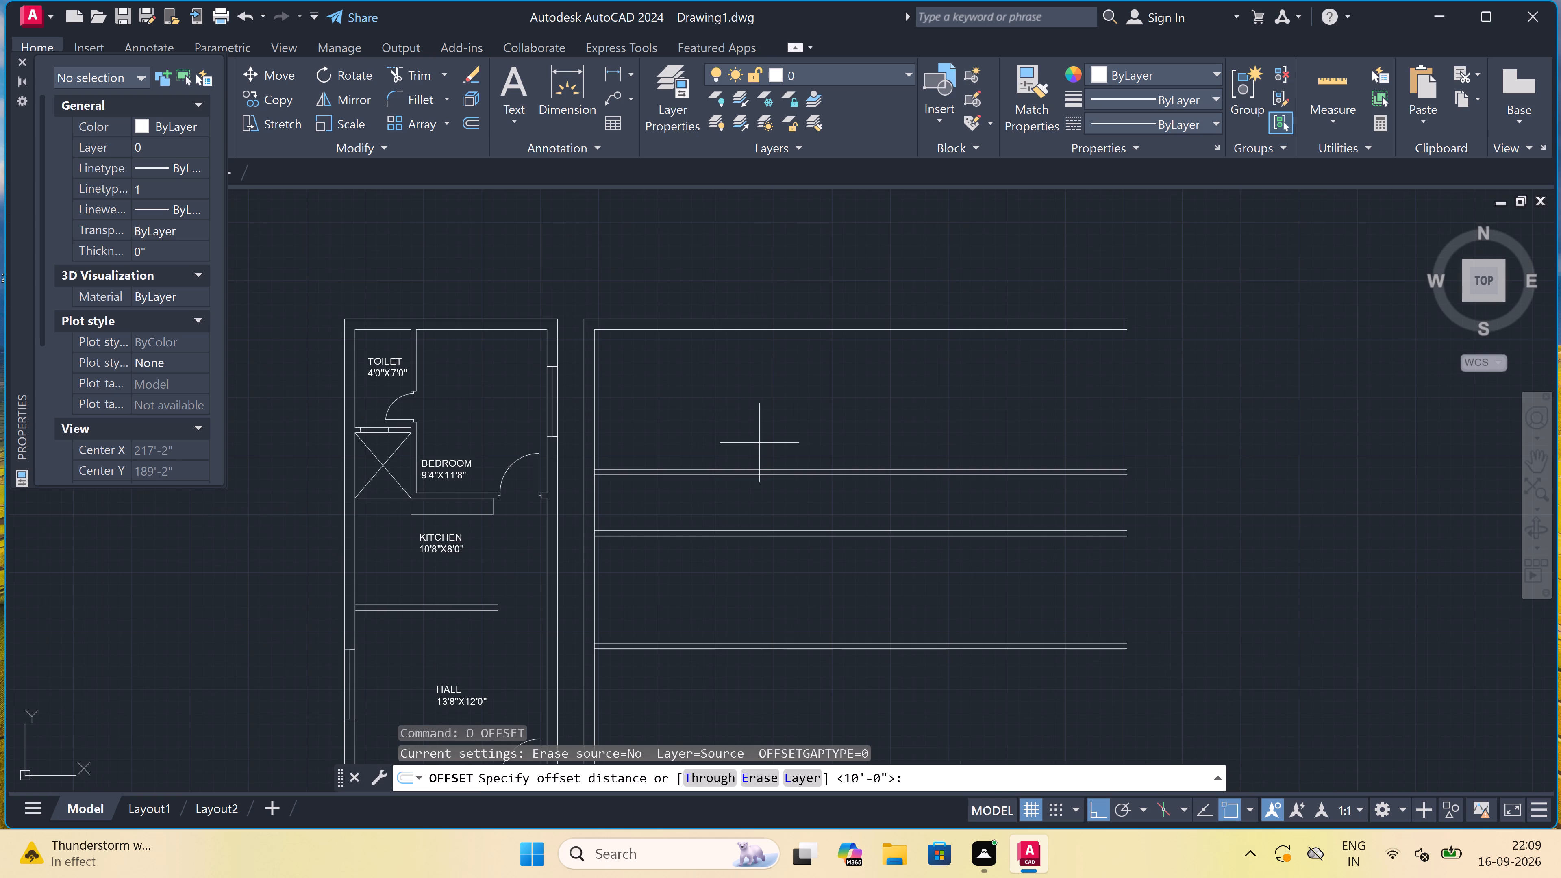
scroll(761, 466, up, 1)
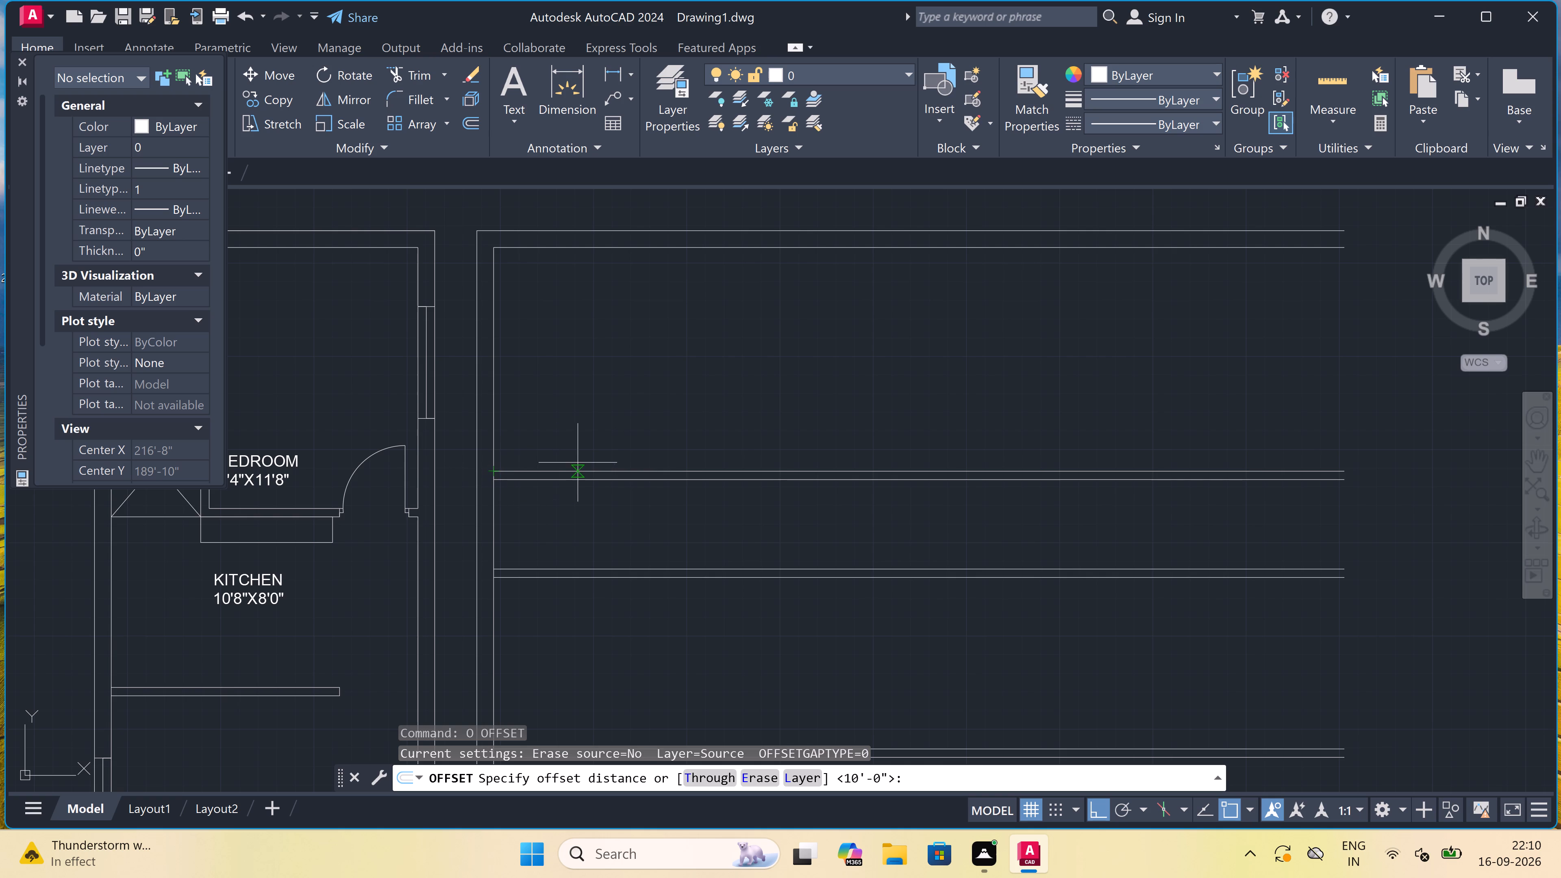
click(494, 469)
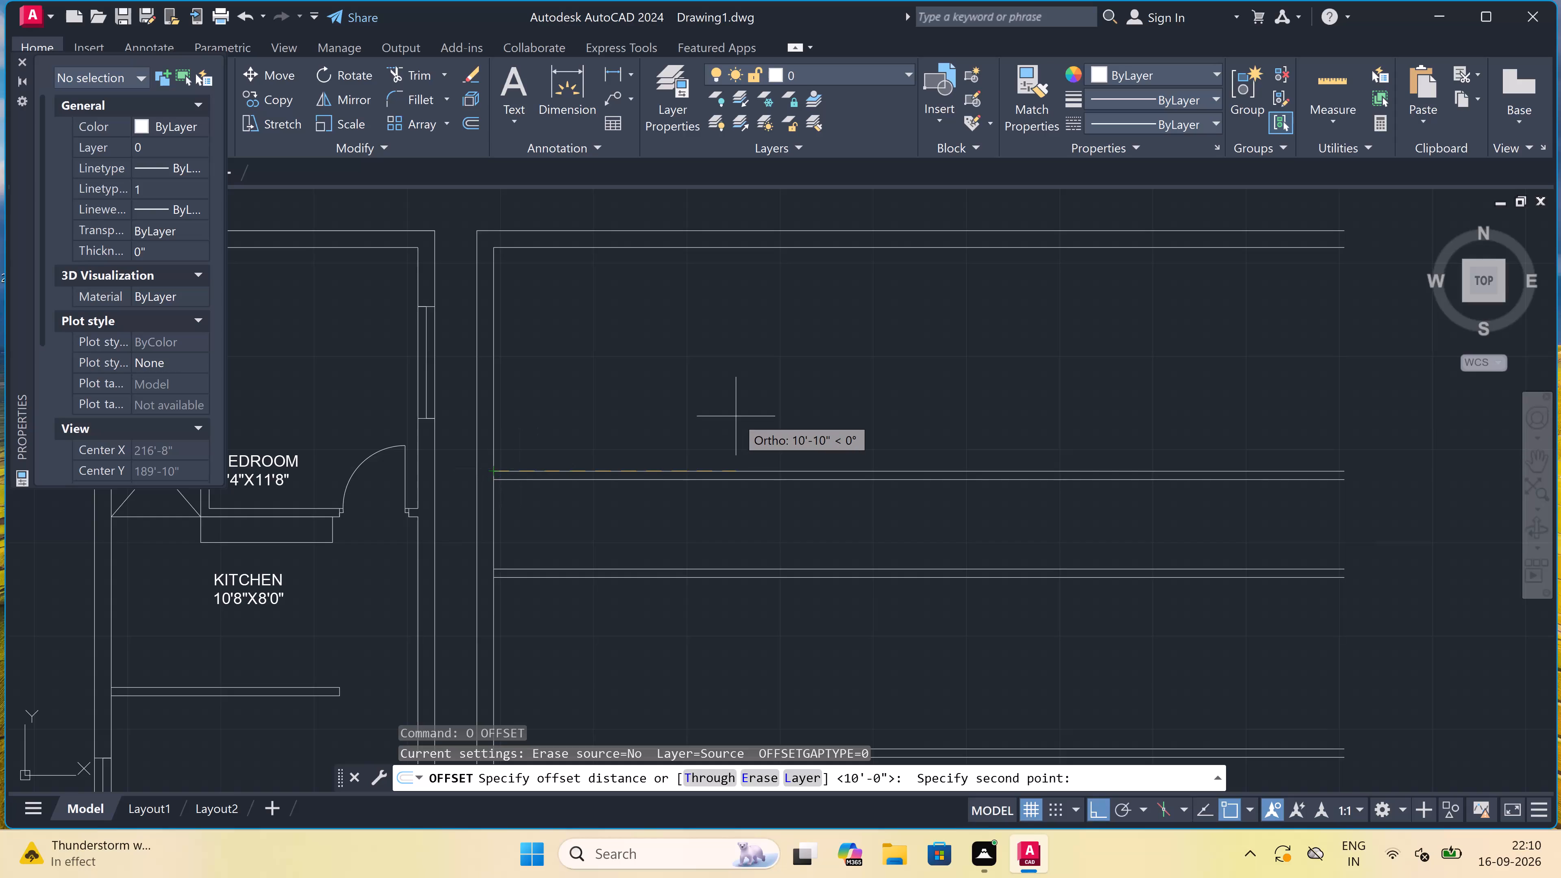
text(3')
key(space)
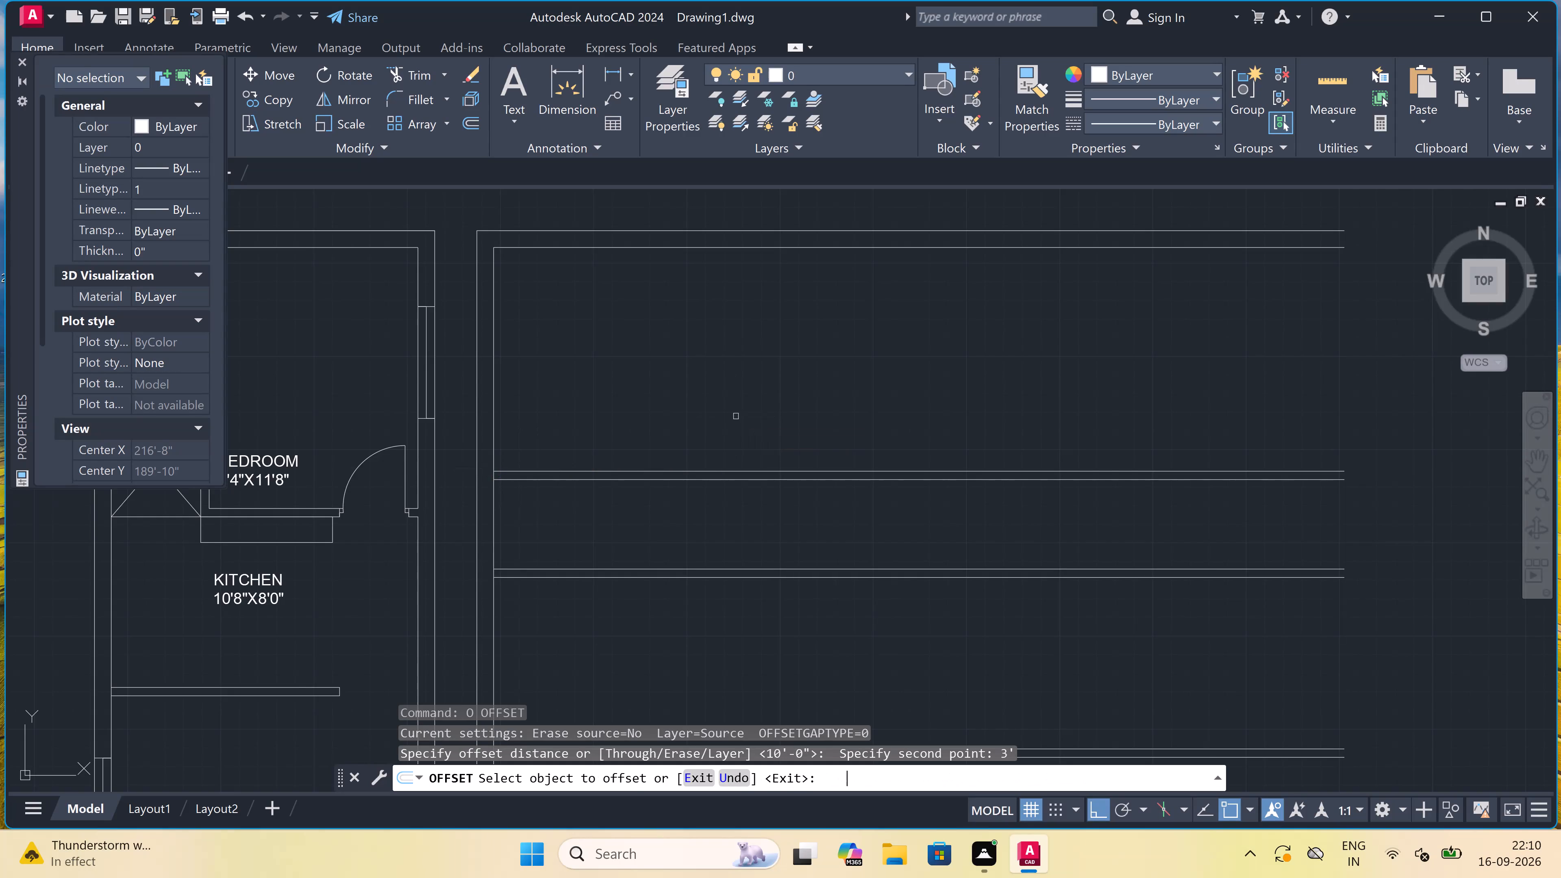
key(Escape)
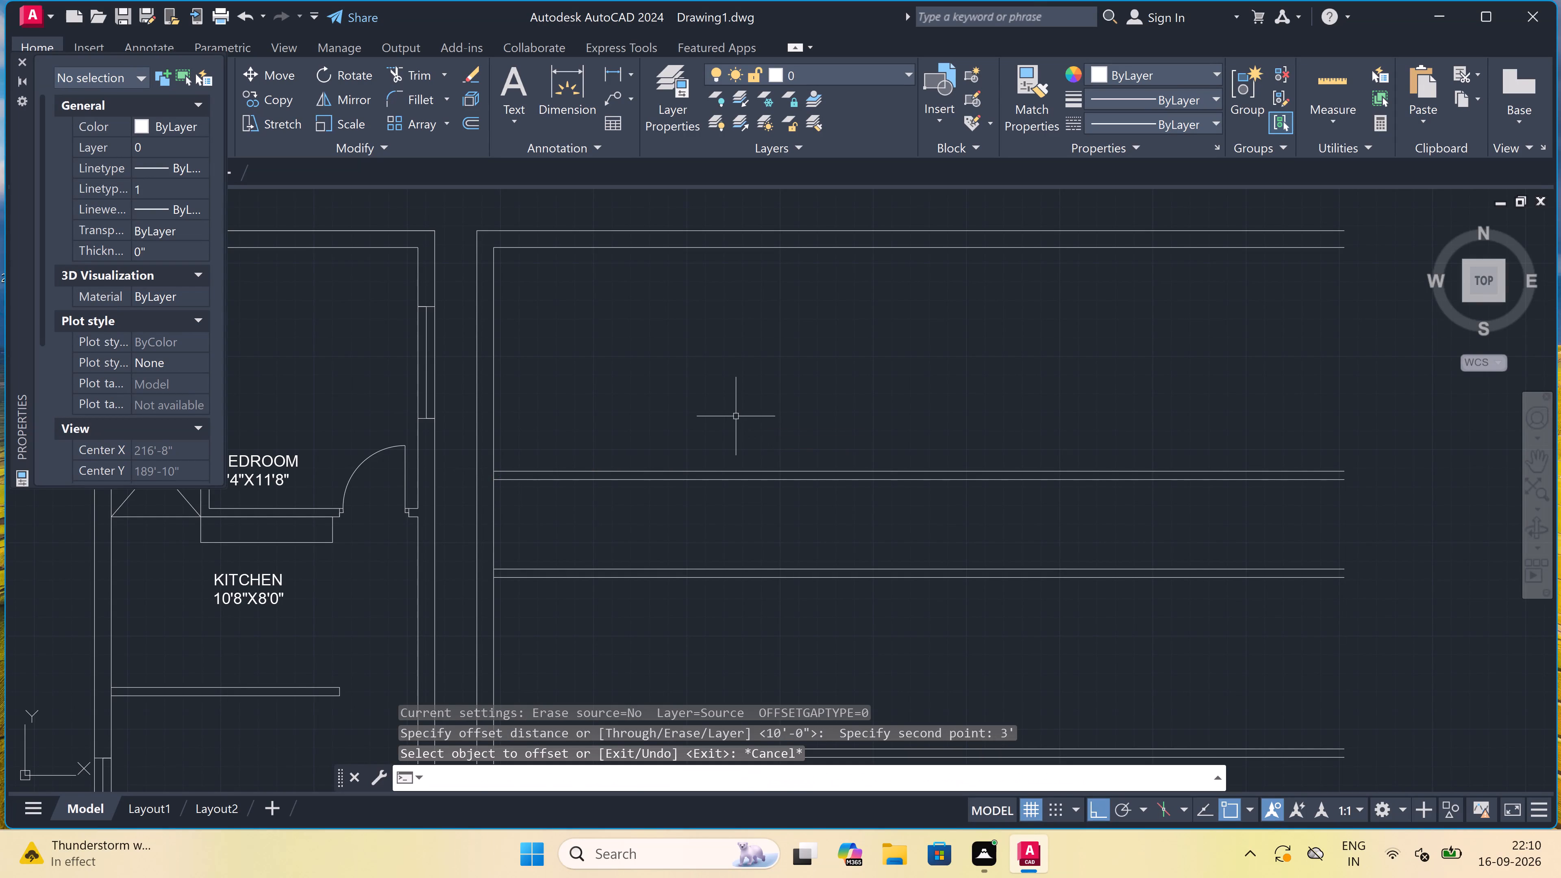
From the first partition's upper line at the new plan's inner left wall, draw 3' and 1' right, continuing down to the second partition's lower line.
key(l)
key(space)
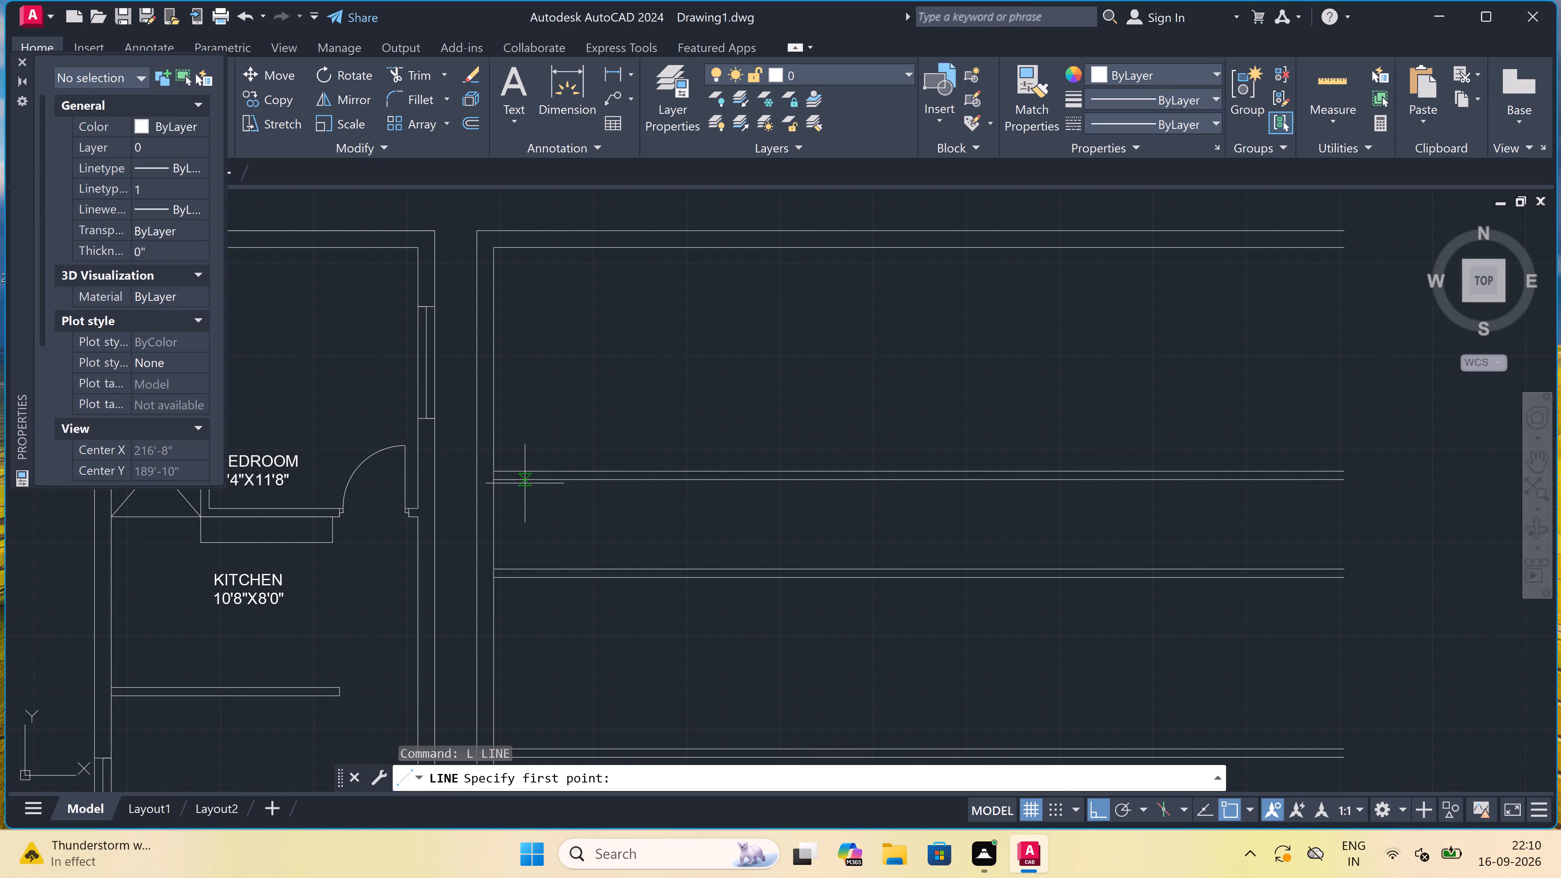
click(495, 469)
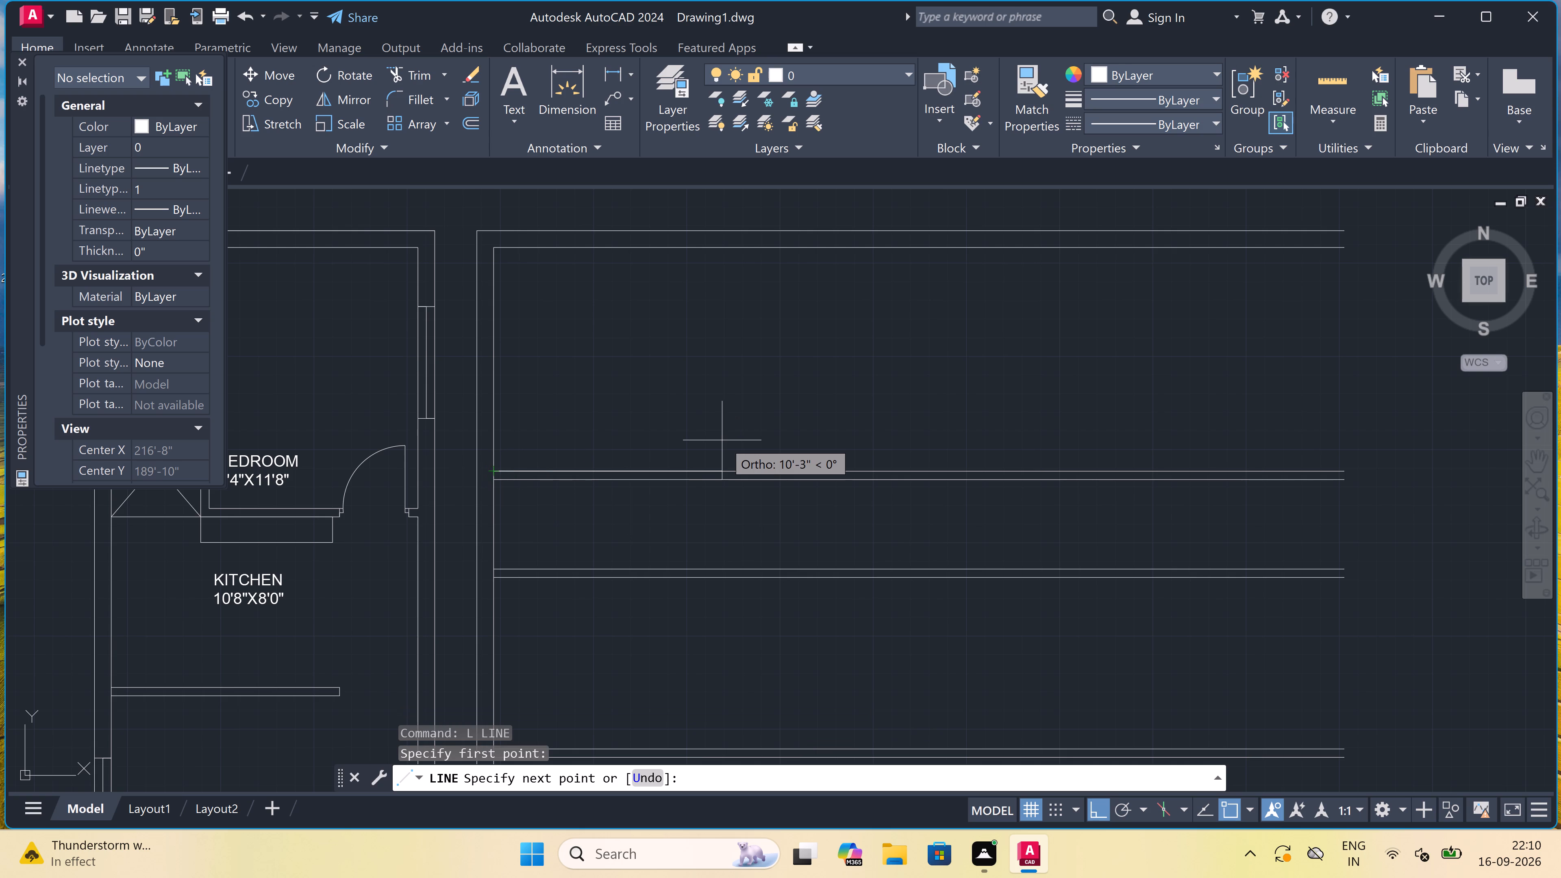
text(3')
key(space)
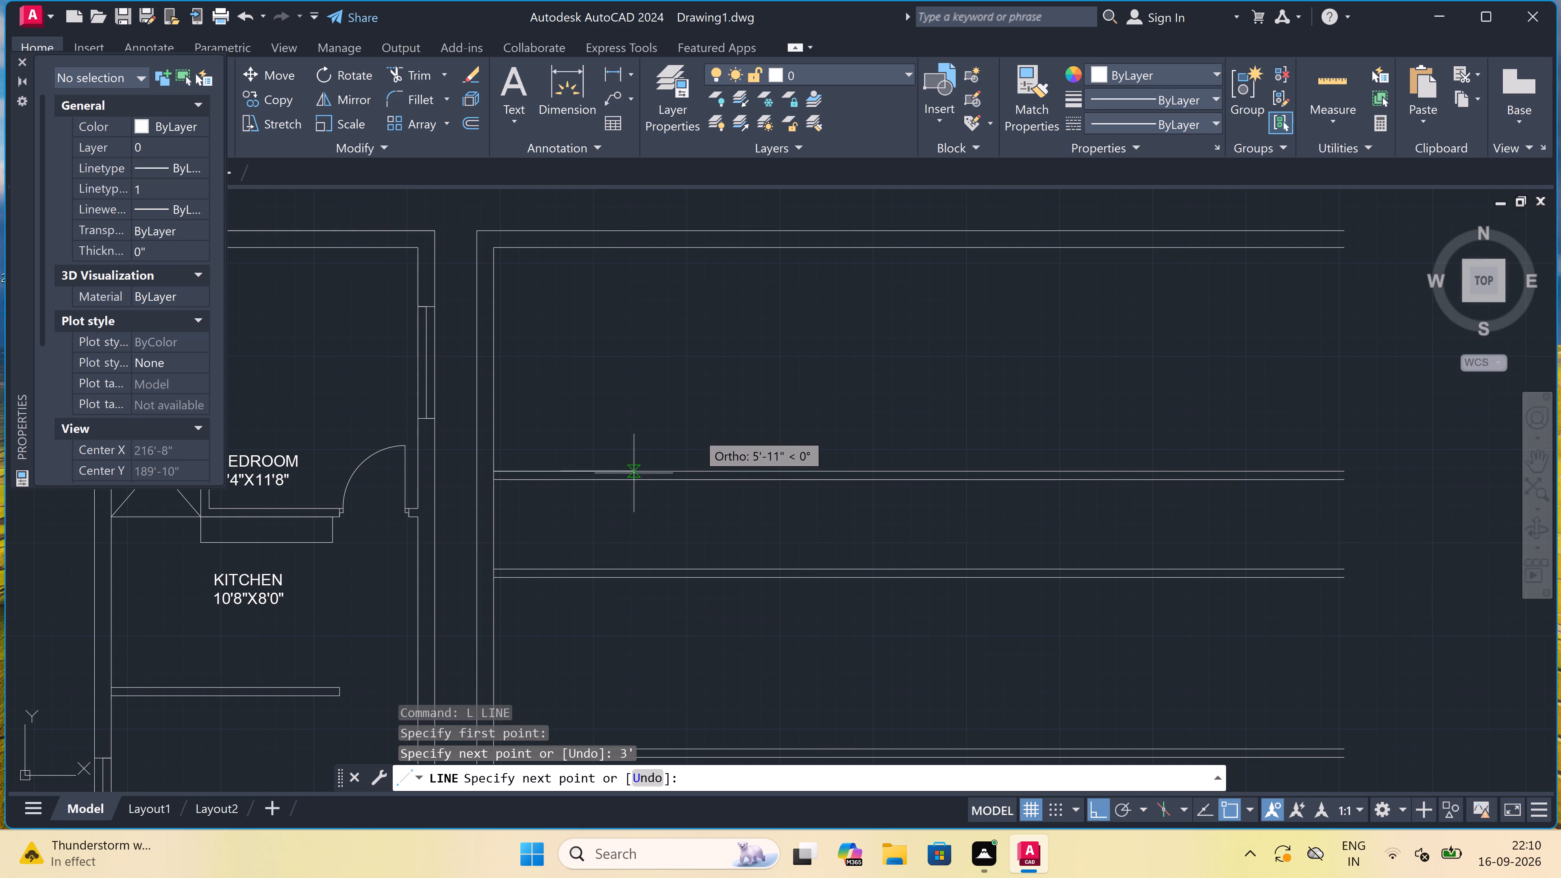
text(1')
key(space)
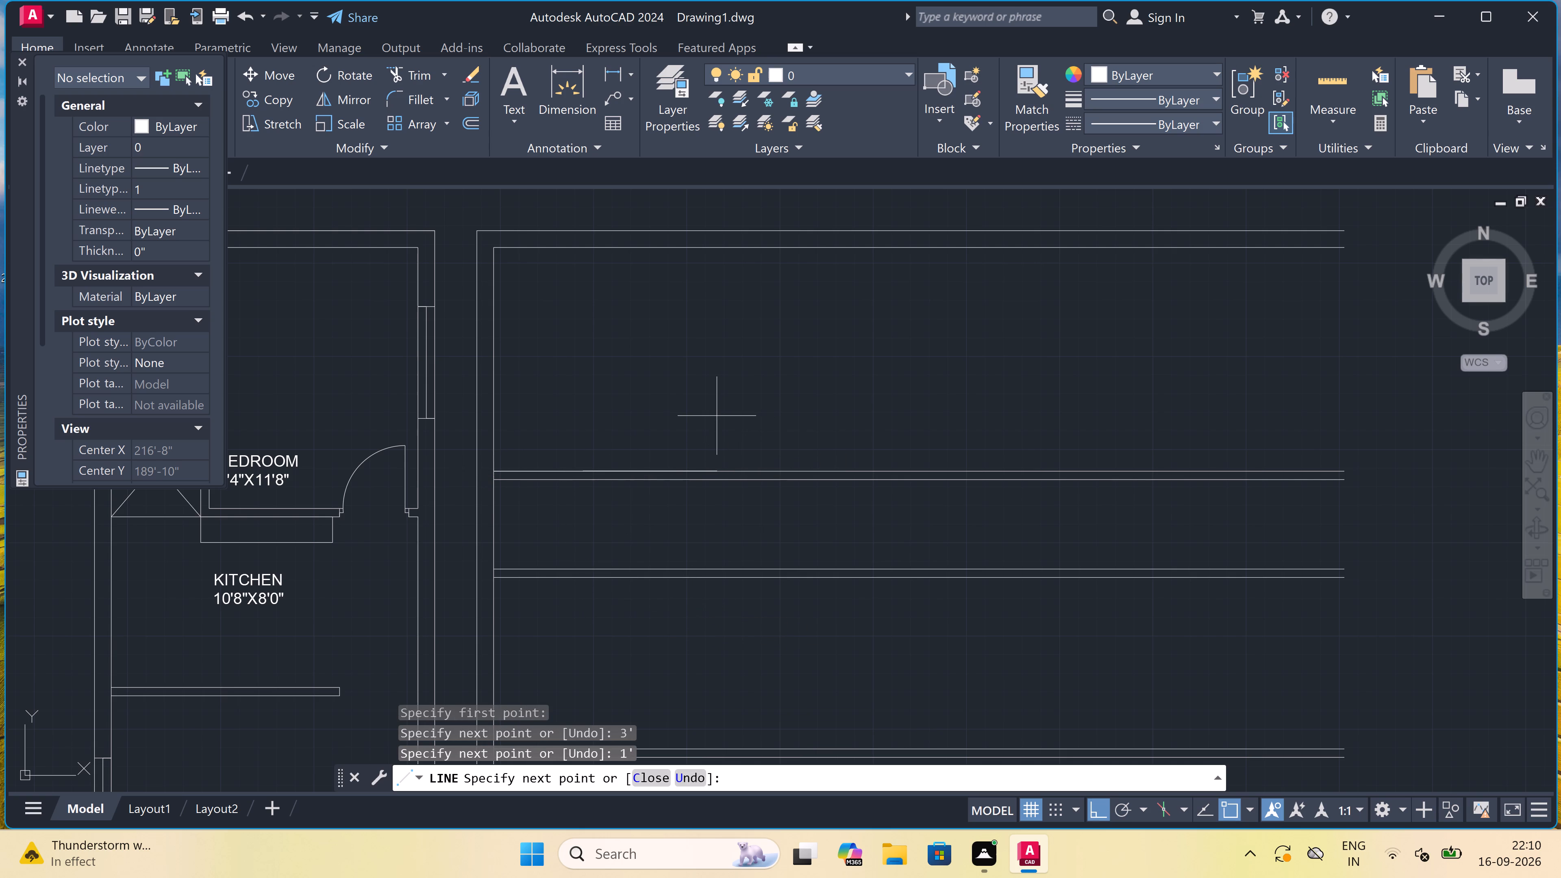
scroll(580, 576, up, 1)
click(582, 576)
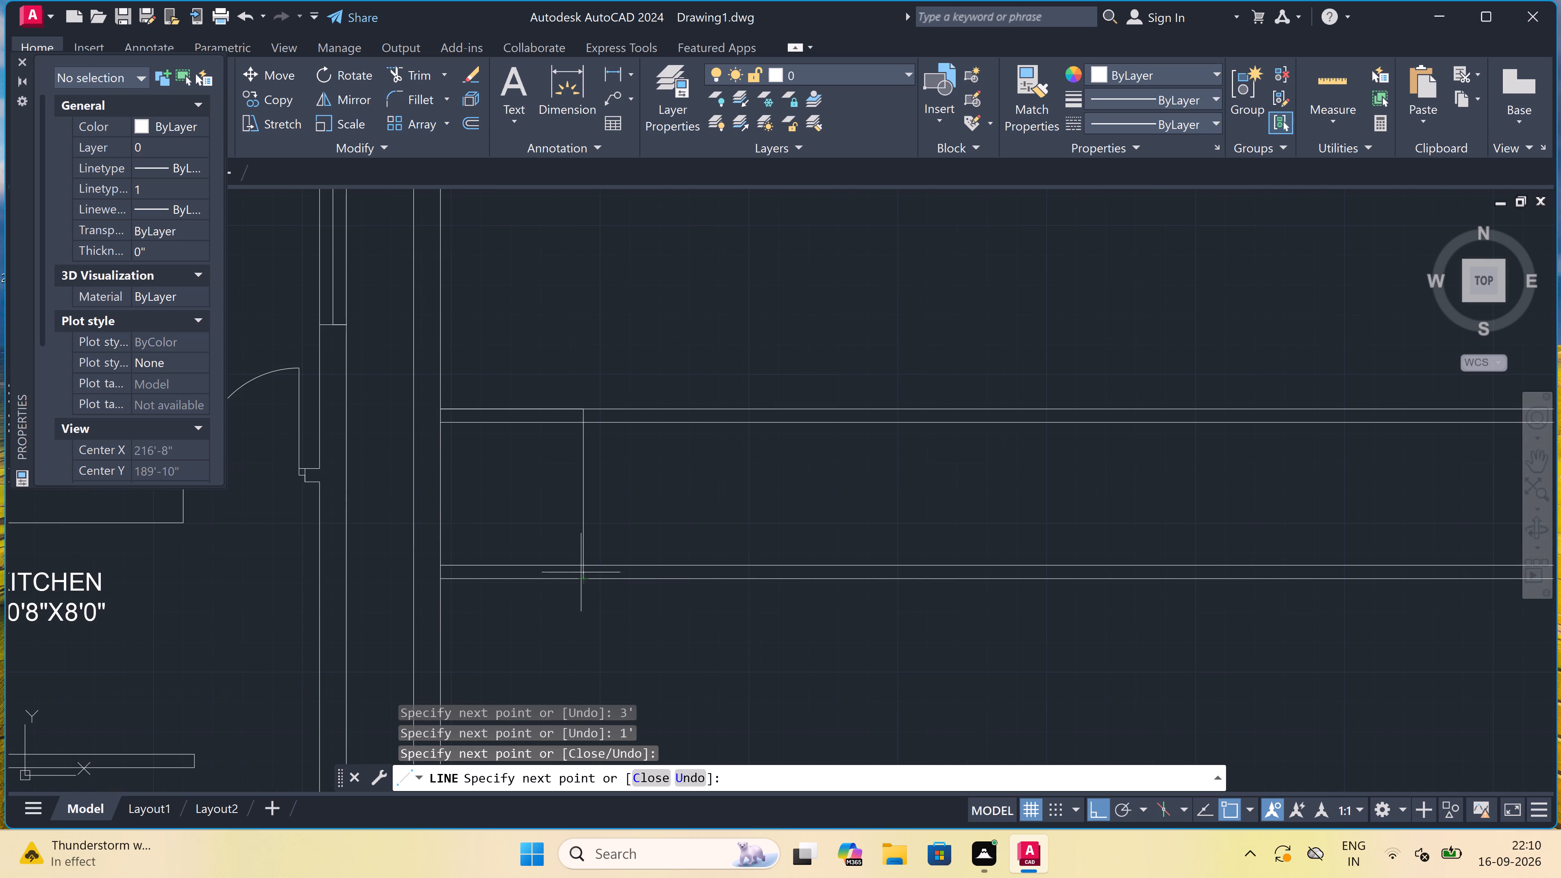
key(Escape)
From that vertical line's crossing with the first partition's lower line, draw 4.5" right and down to the second partition's upper line.
scroll(533, 482, down, 2)
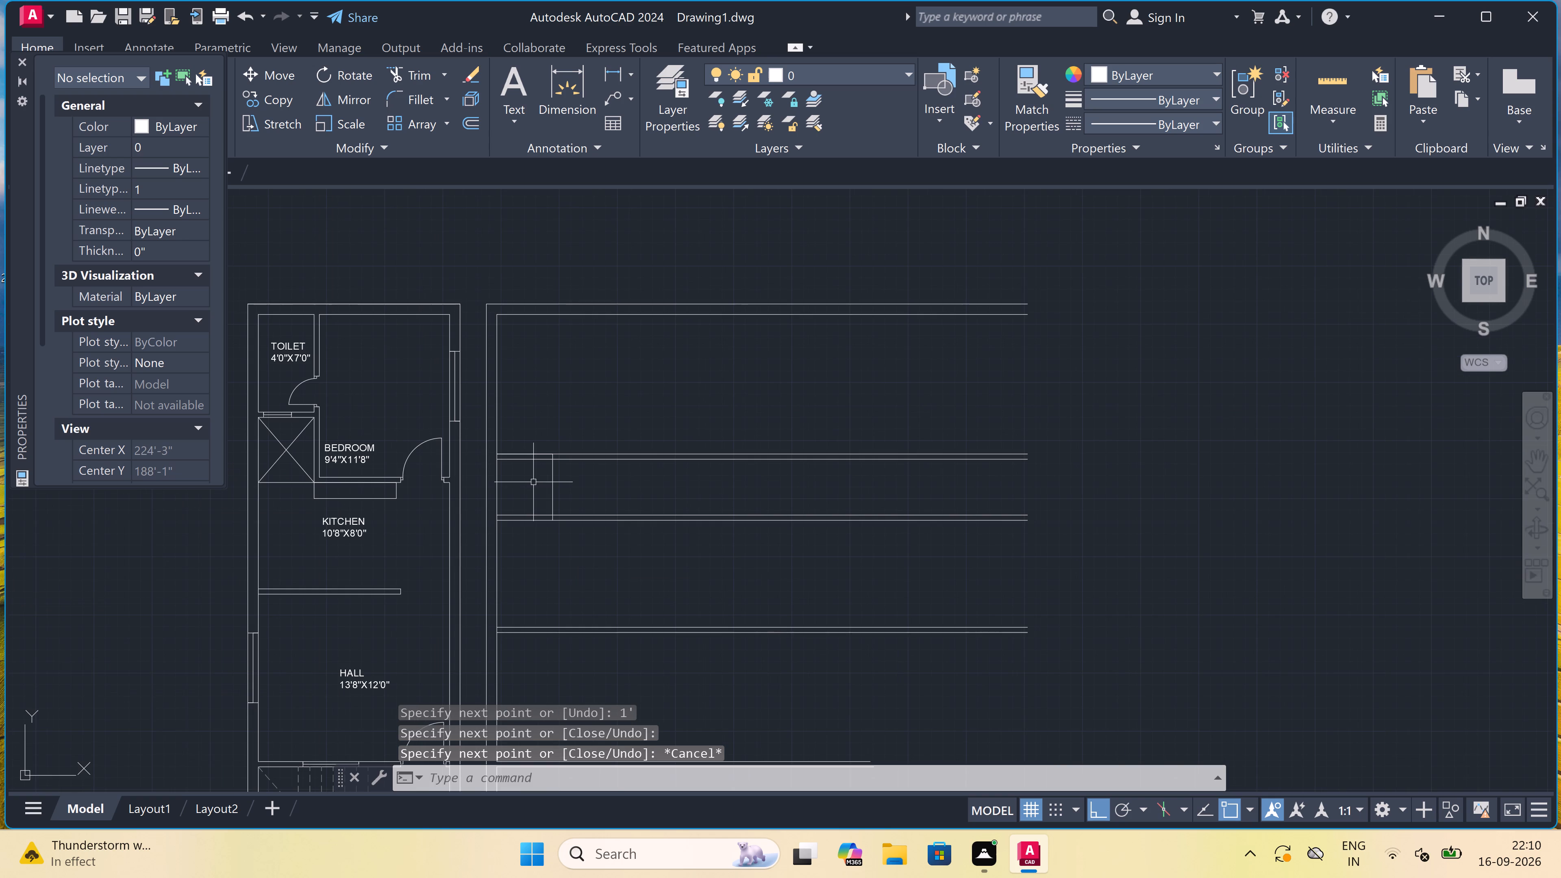
scroll(620, 467, up, 2)
scroll(620, 465, down, 1)
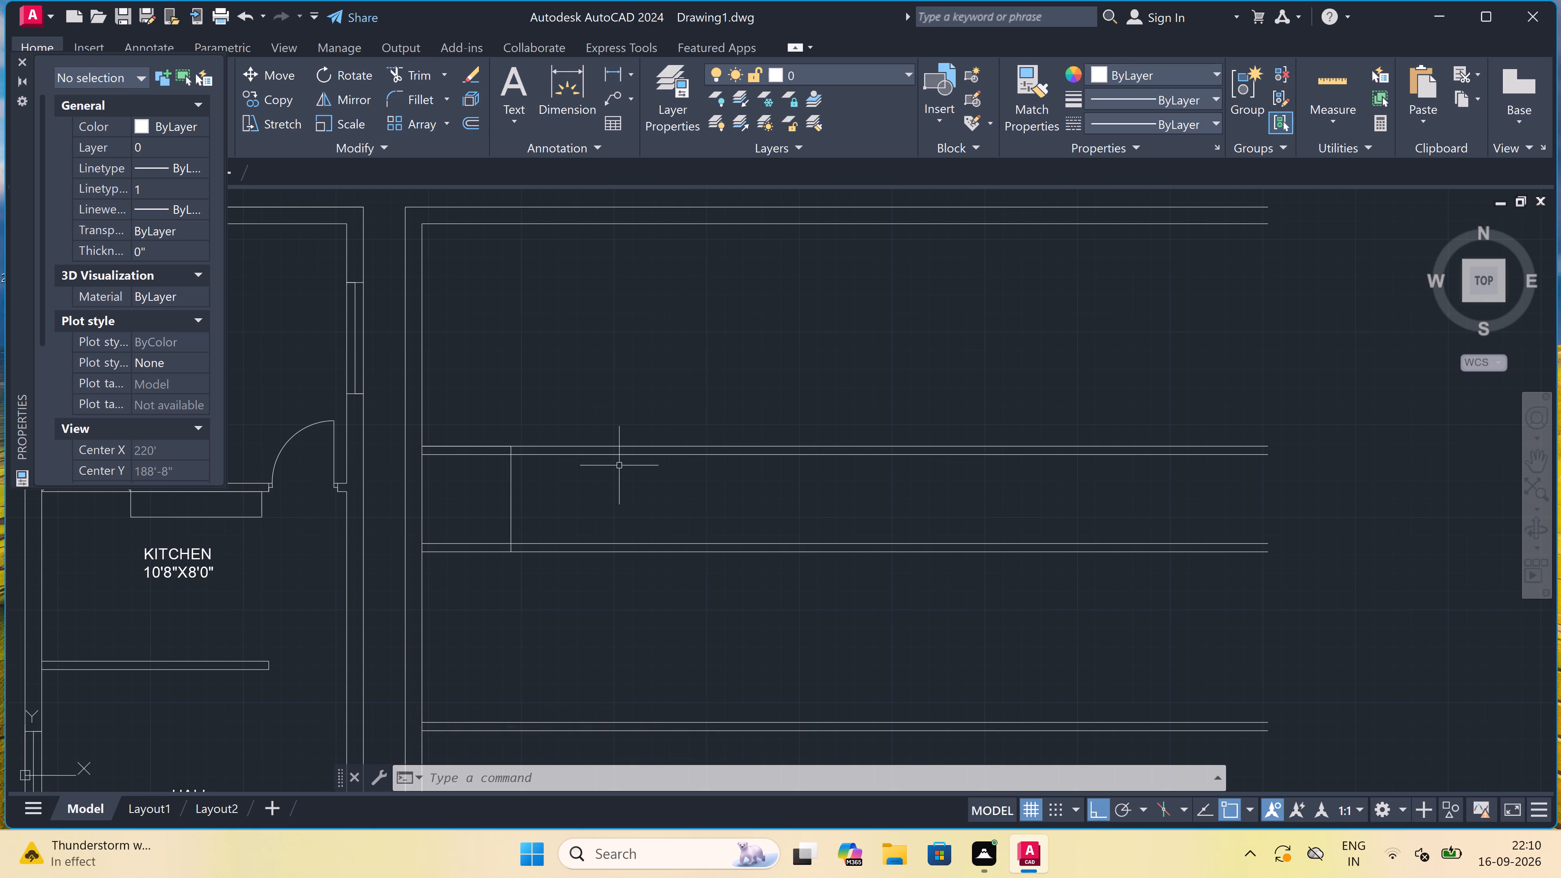
text(L)
key(space)
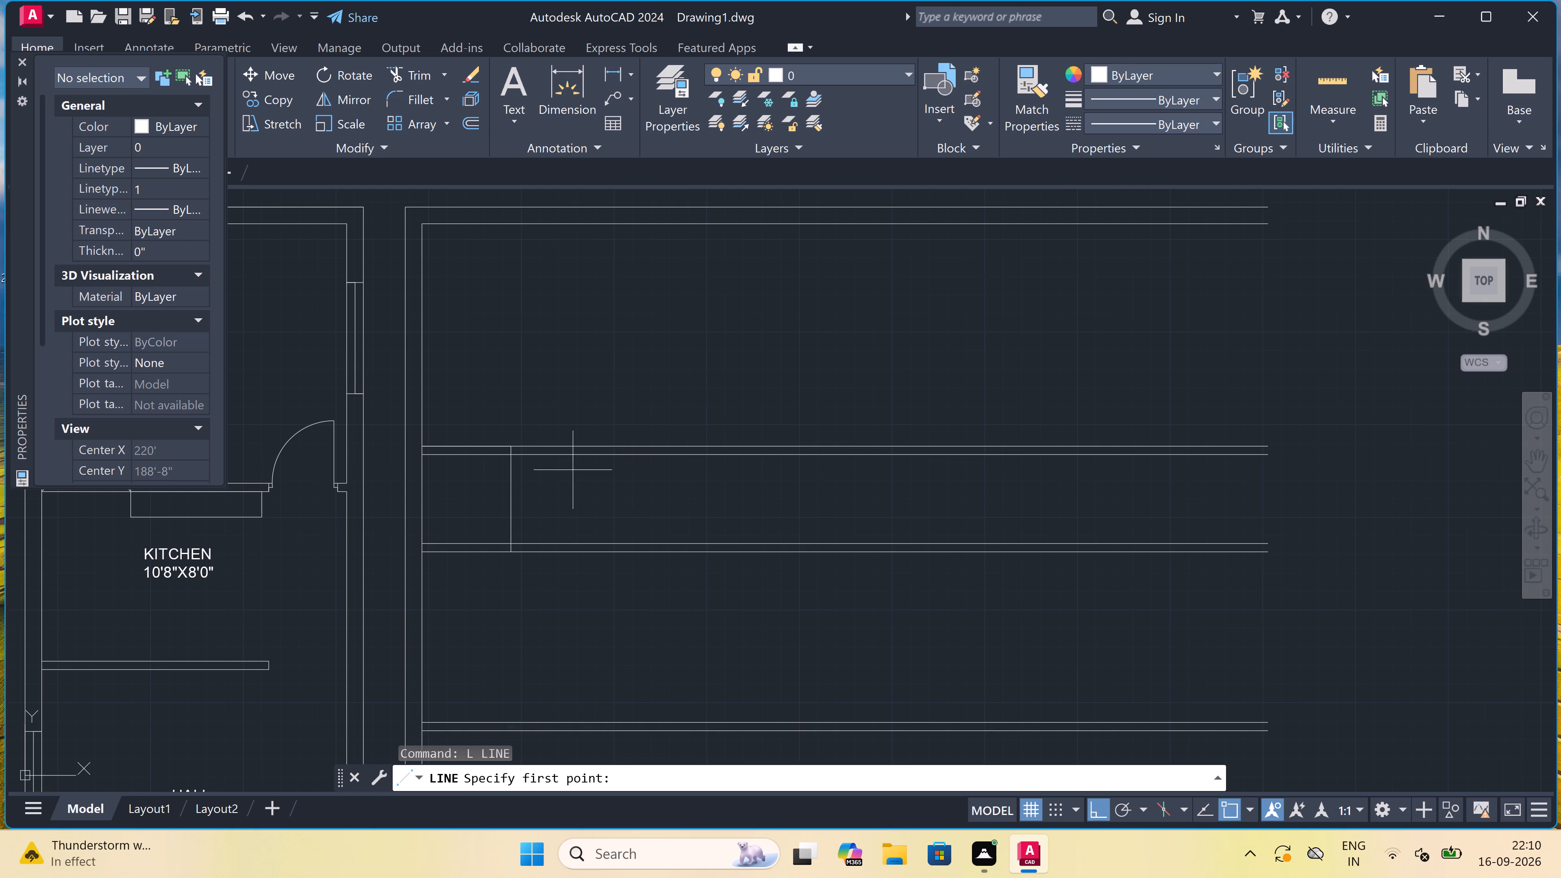
scroll(528, 465, up, 1)
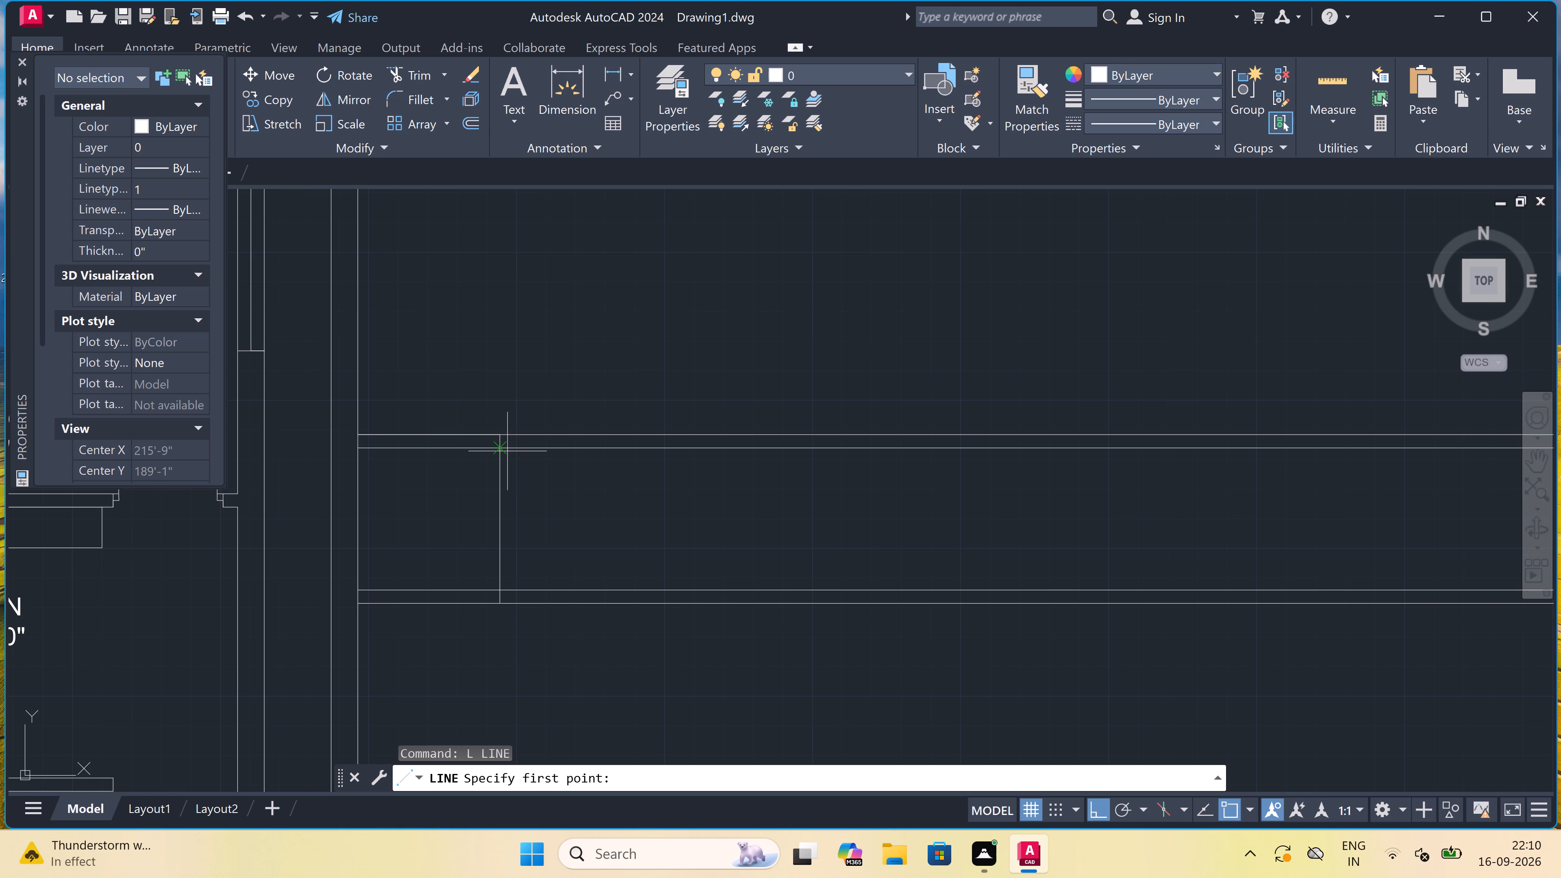
double_click(501, 451)
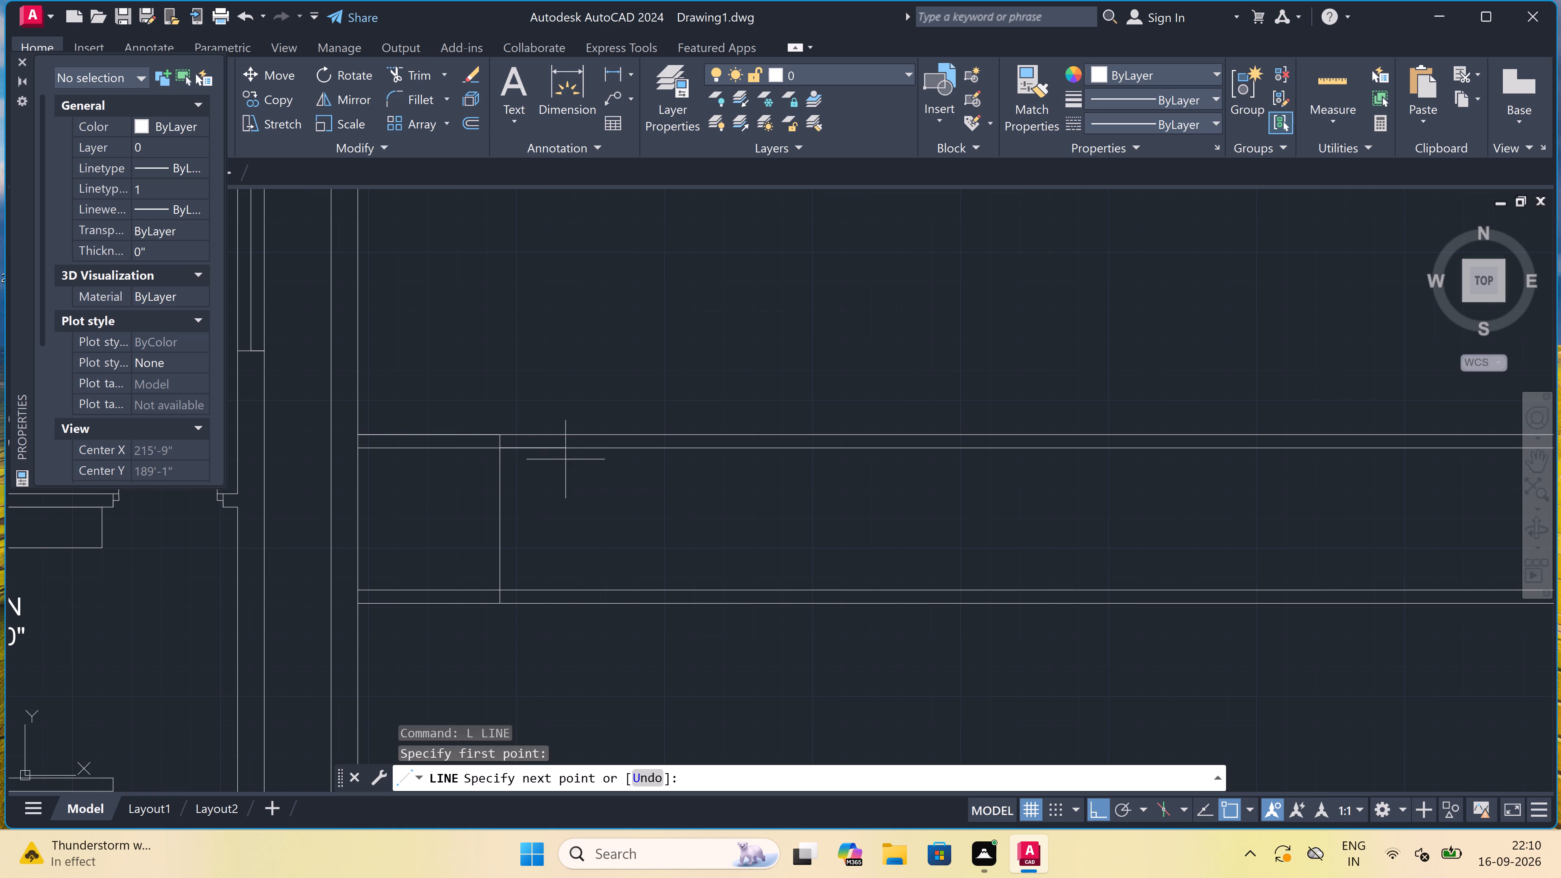
key(4)
text(.5)
text(")
key(space)
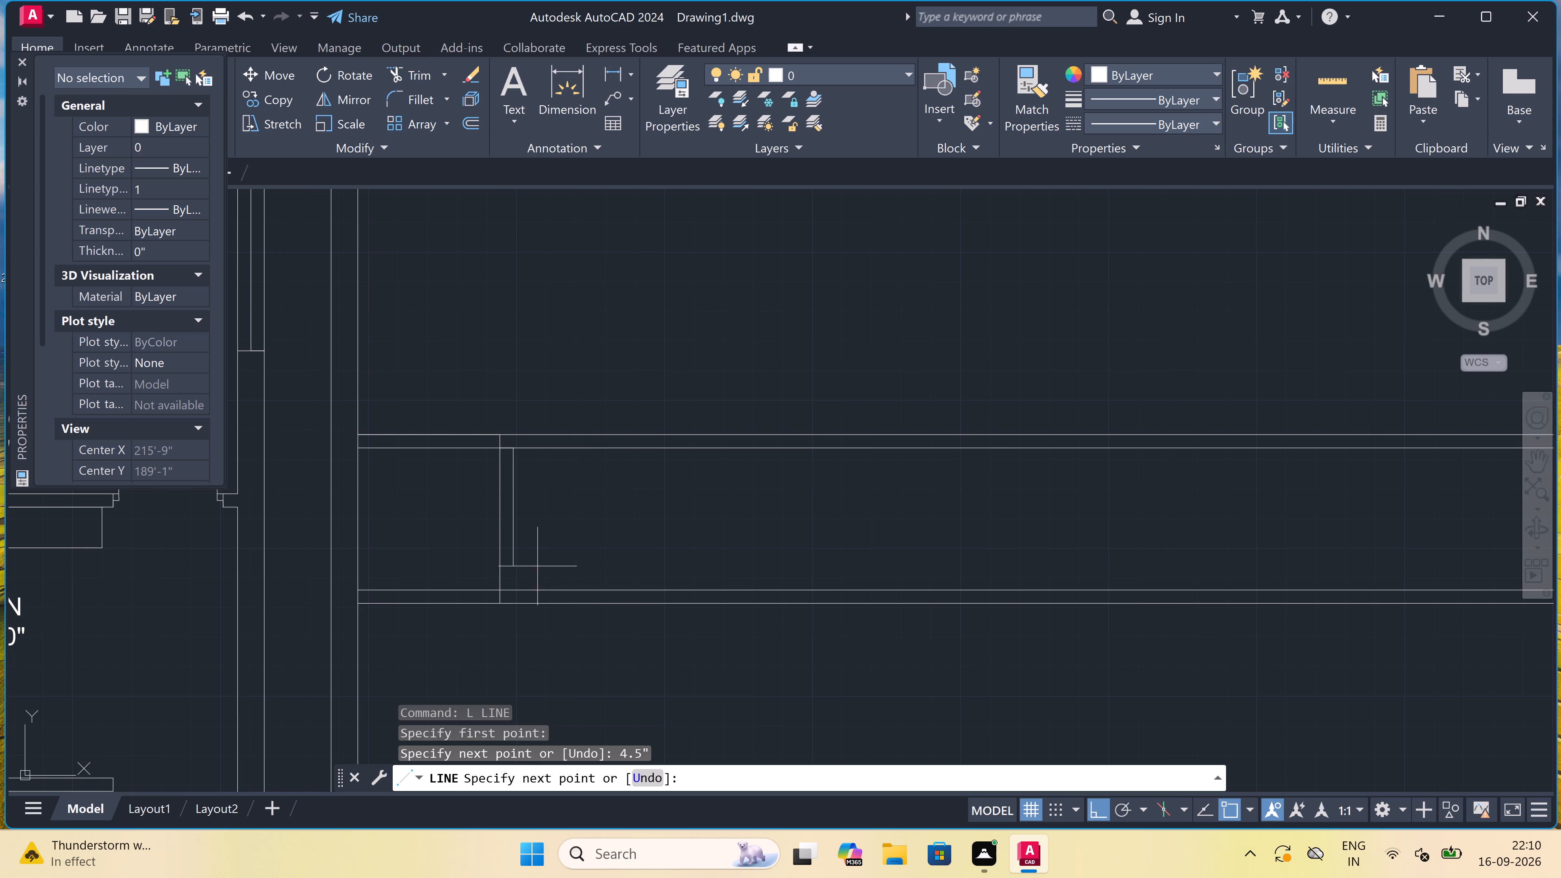
scroll(507, 588, up, 2)
click(525, 590)
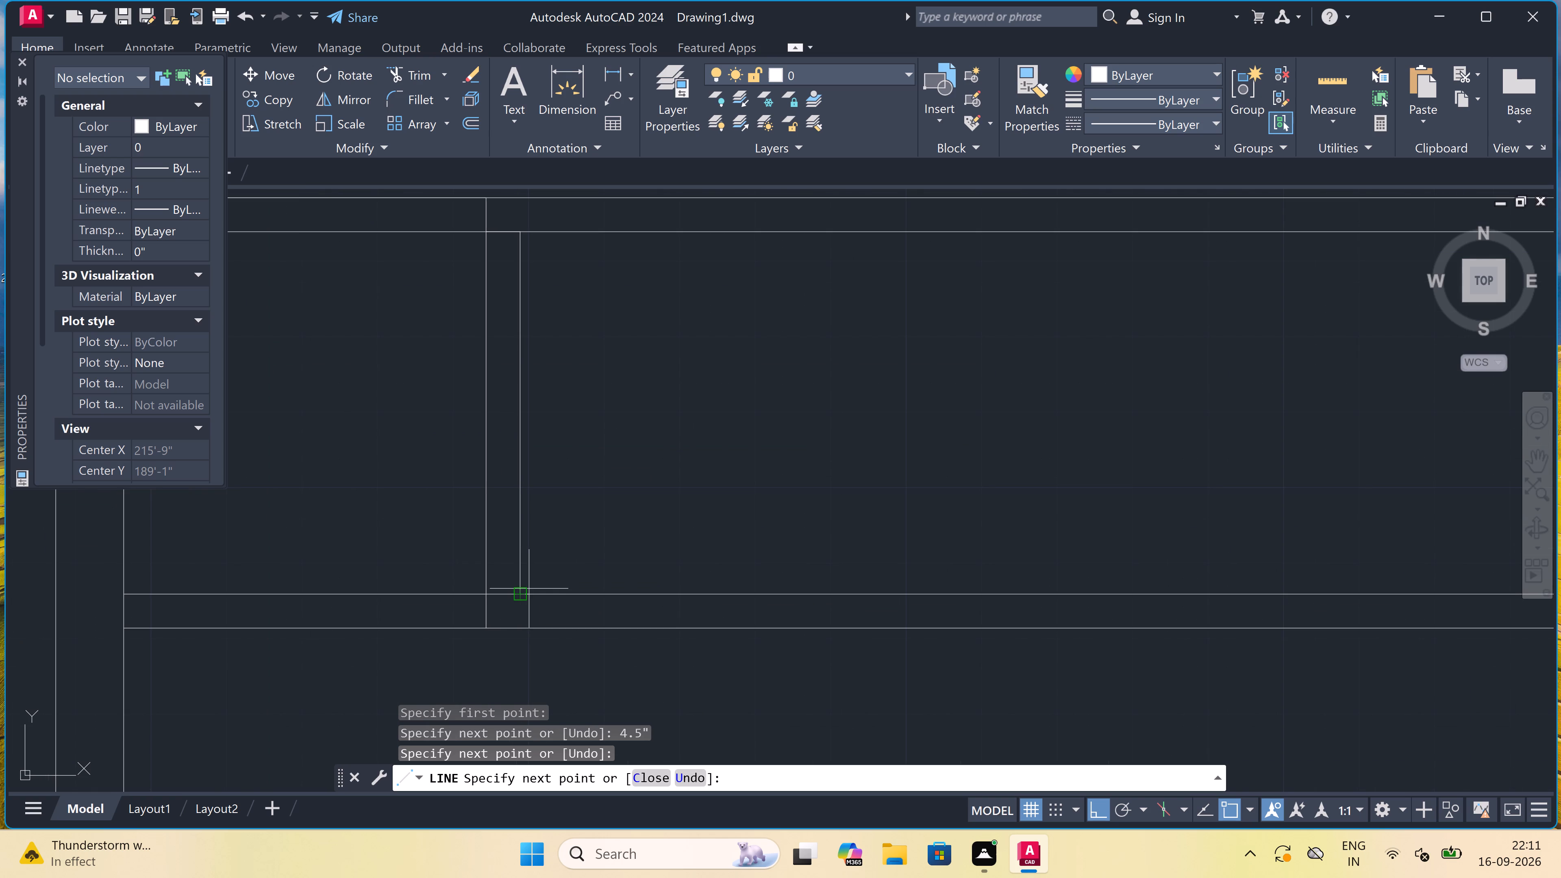
scroll(543, 587, down, 2)
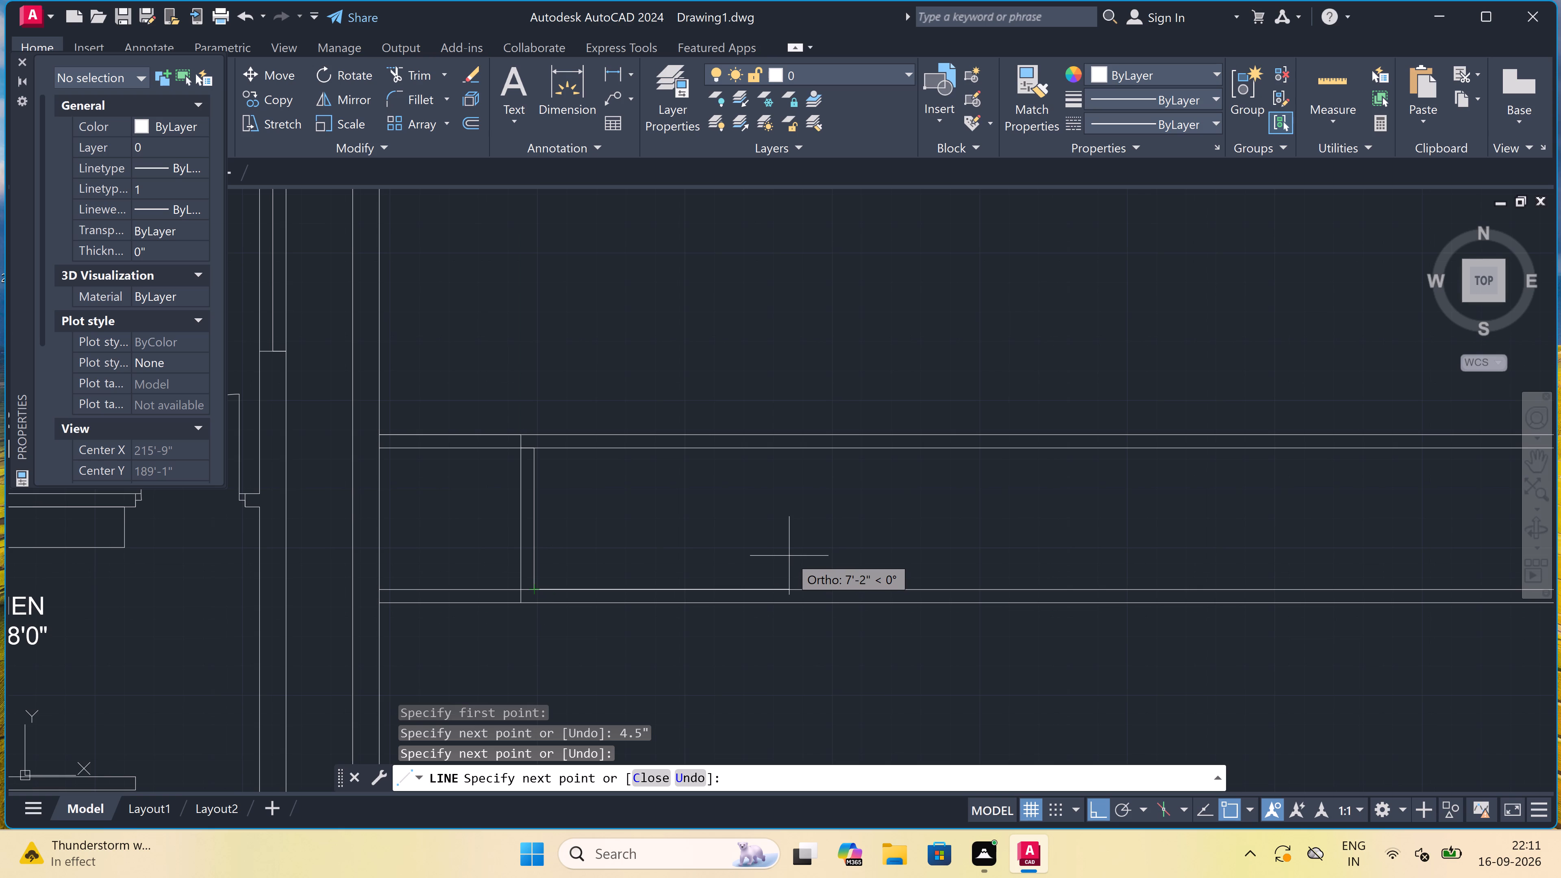
key(Escape)
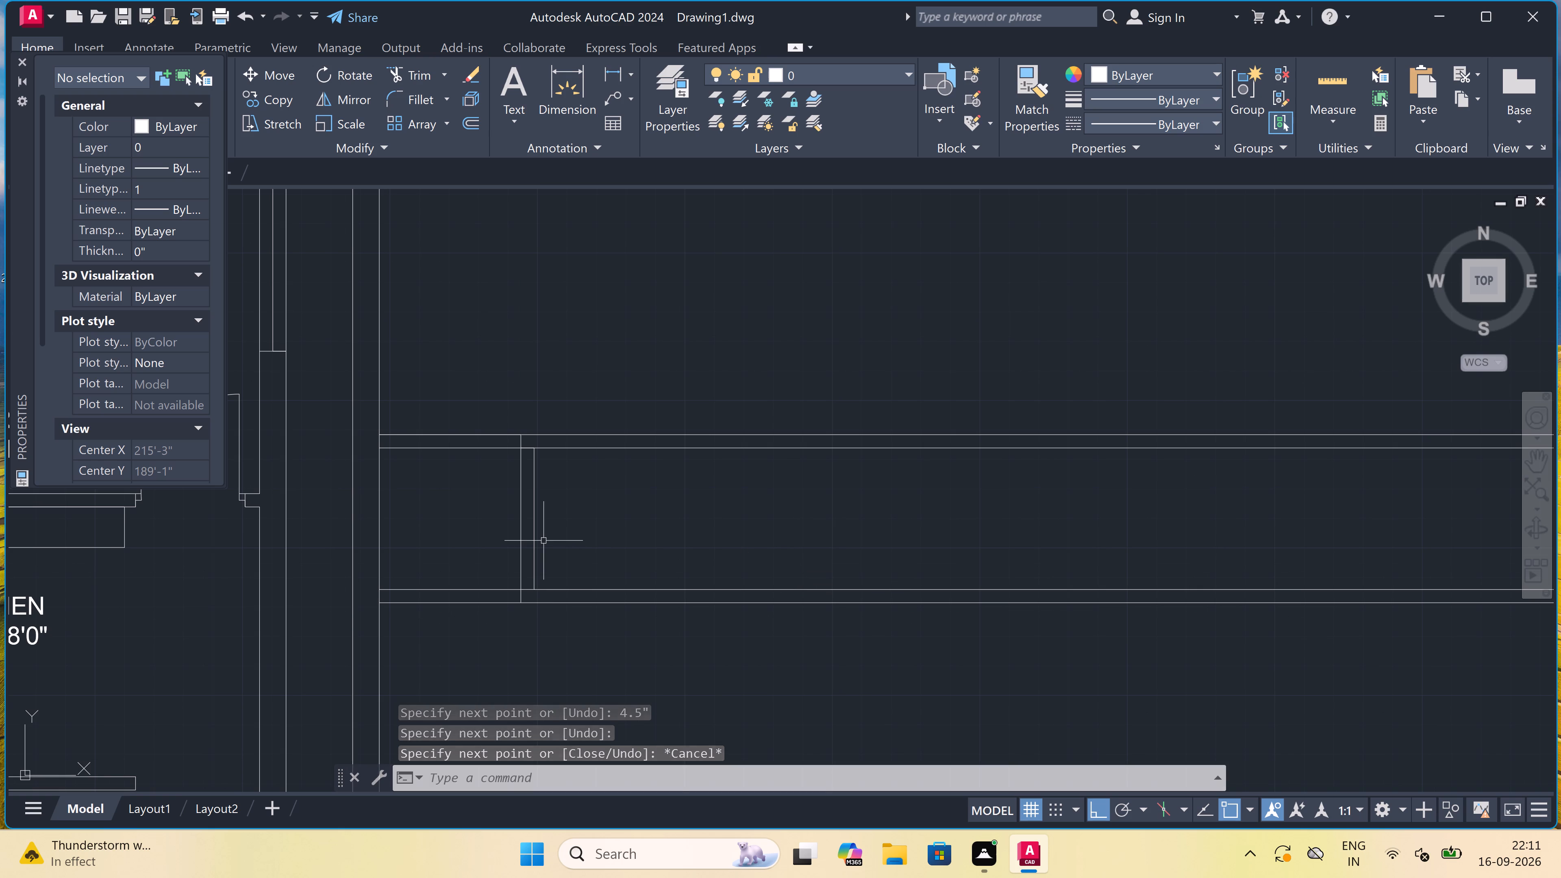
From the first vertical line's top end, draw 7'6" right, down to the second partition's lower line, 4.5" right, and back up to the first partition's upper line.
key(i)
key(Escape)
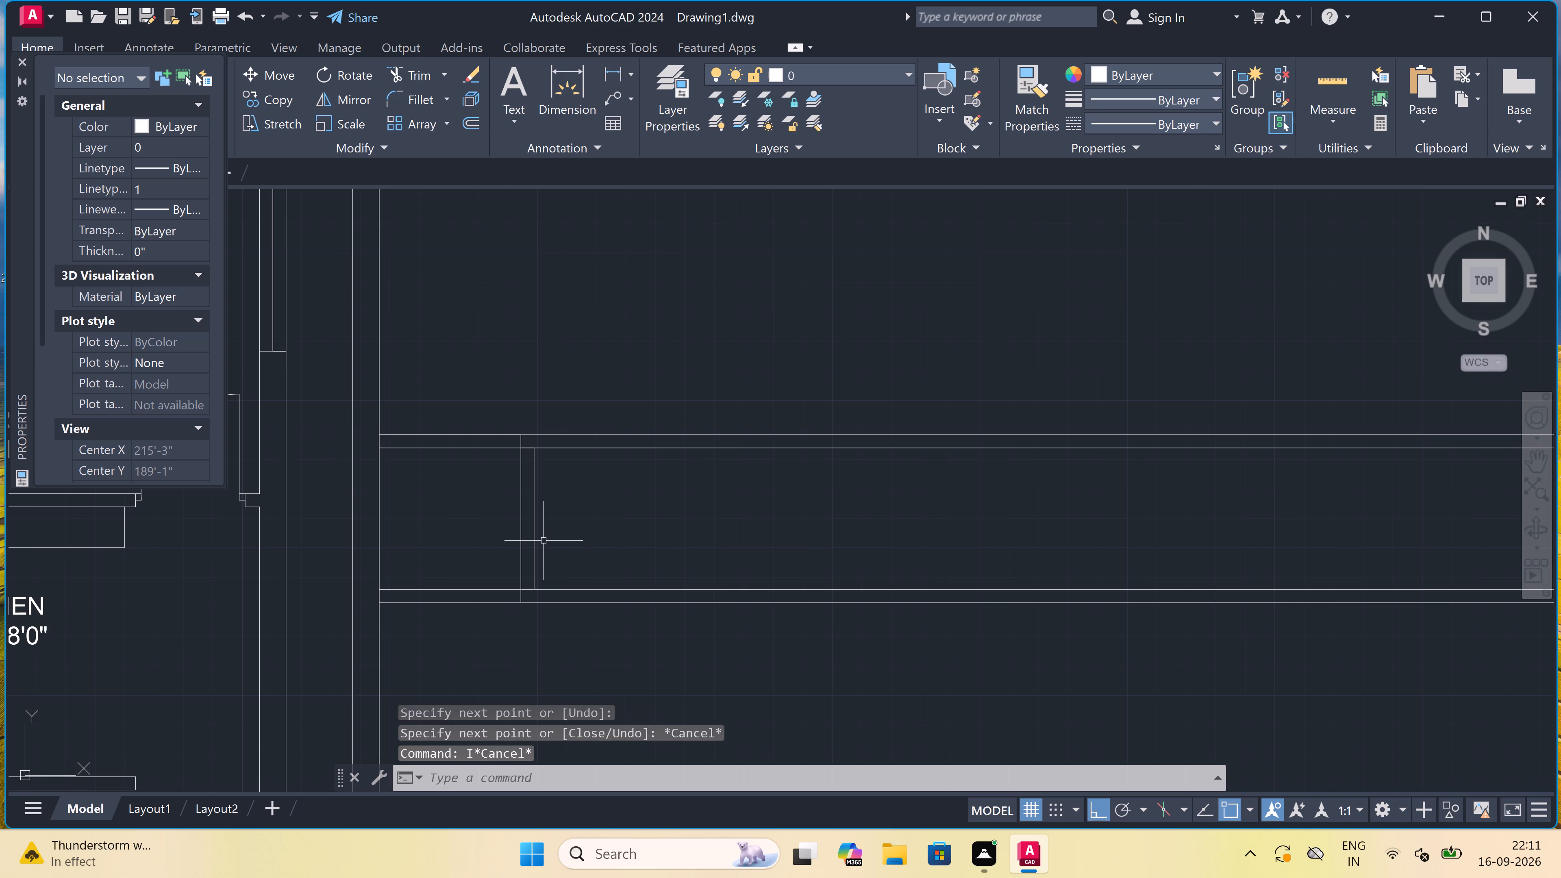
text(L)
key(space)
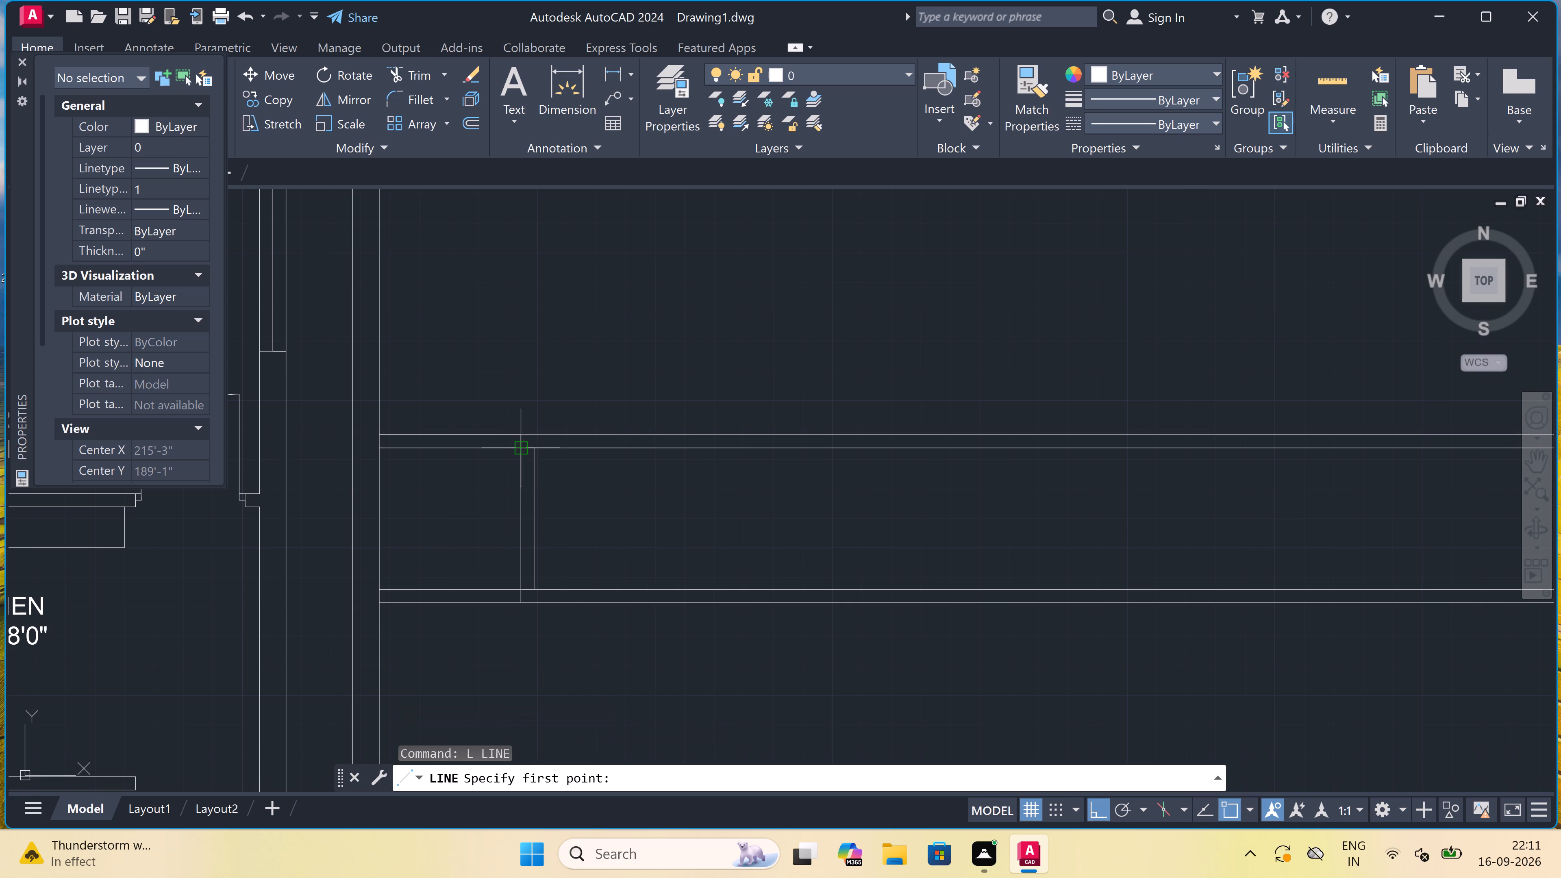
click(520, 430)
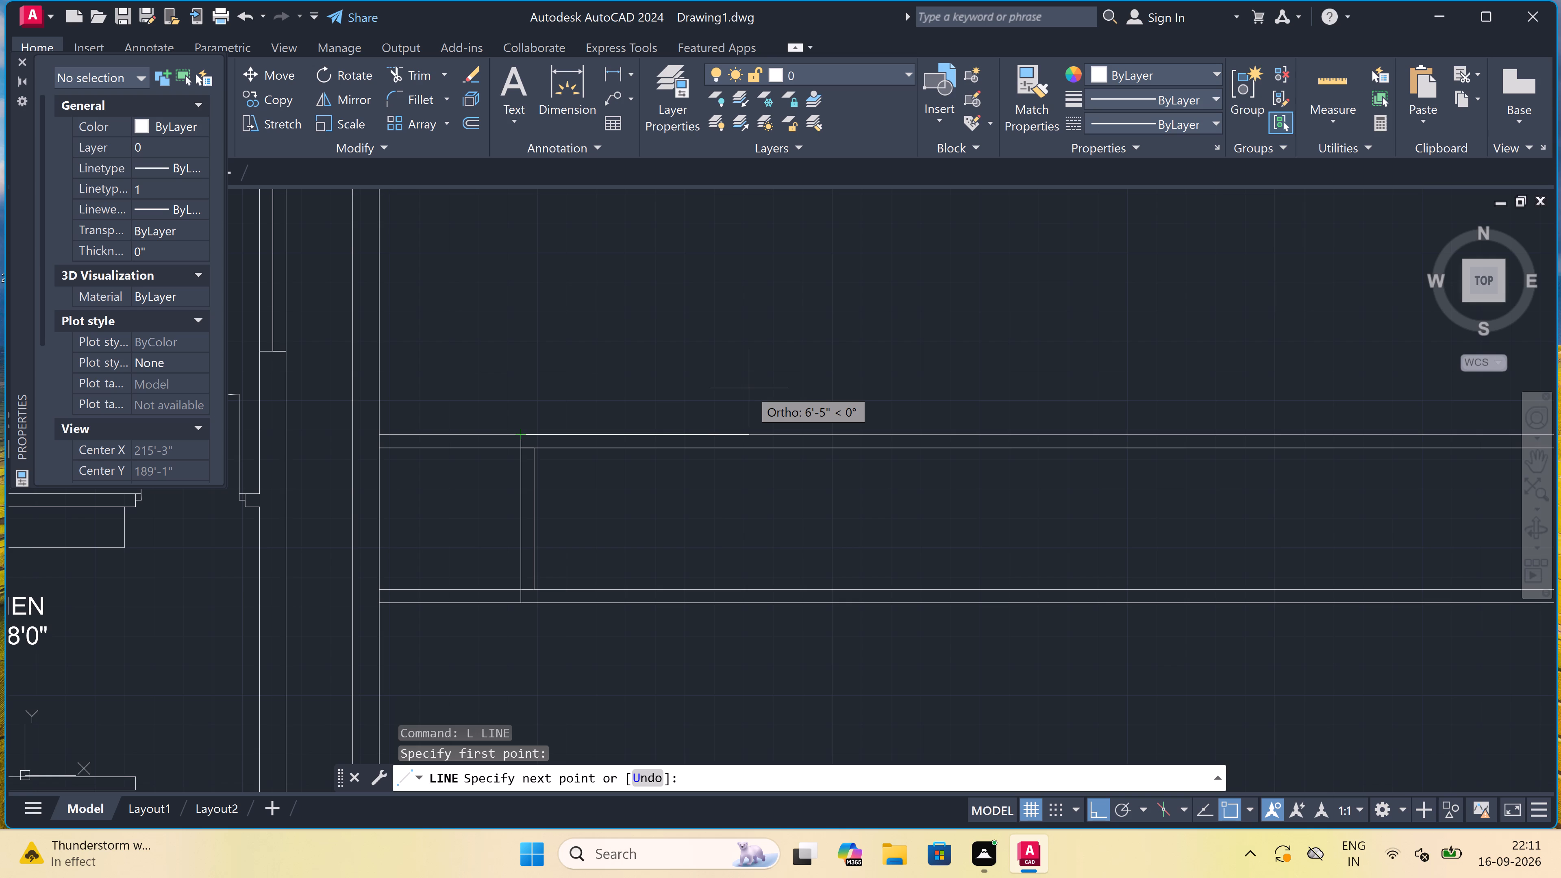
text(7'6)
text(")
key(space)
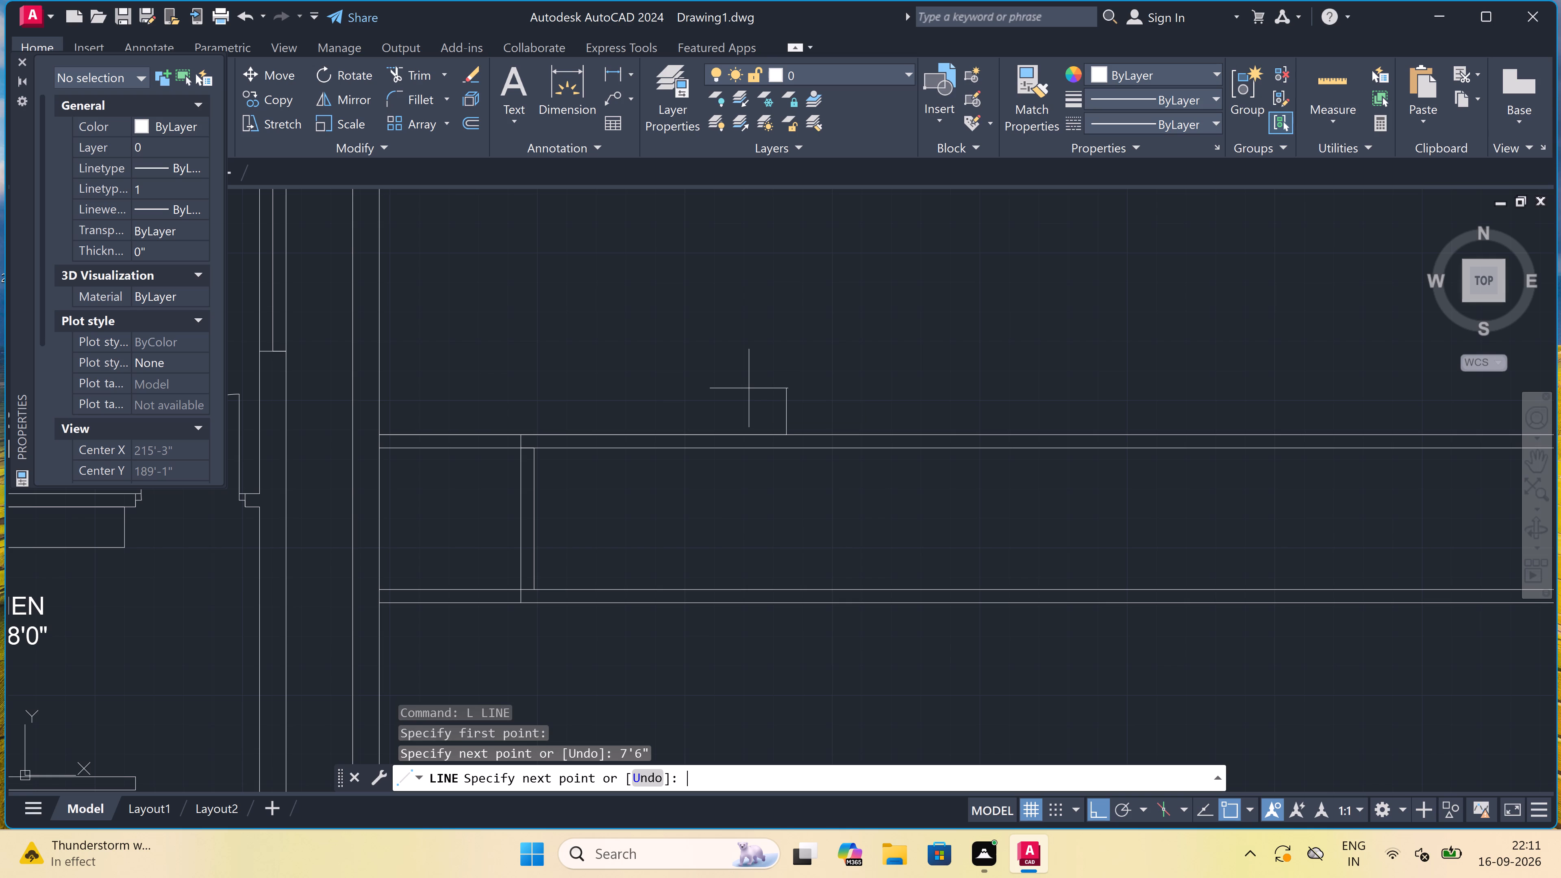
scroll(749, 388, down, 3)
scroll(749, 392, up, 2)
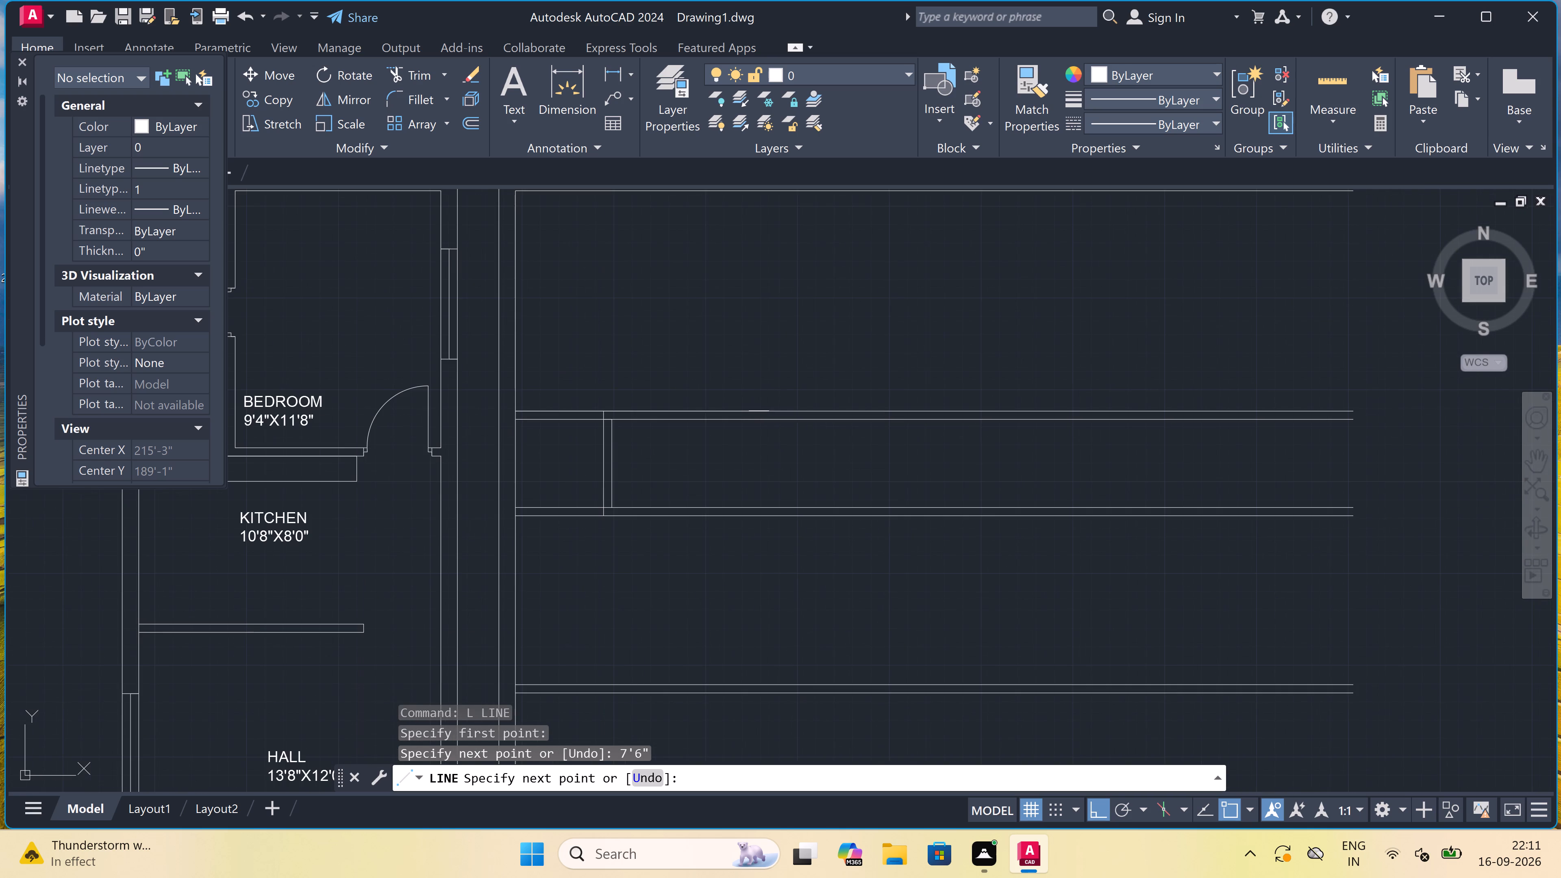
scroll(751, 396, up, 1)
scroll(761, 543, down, 2)
scroll(763, 569, up, 2)
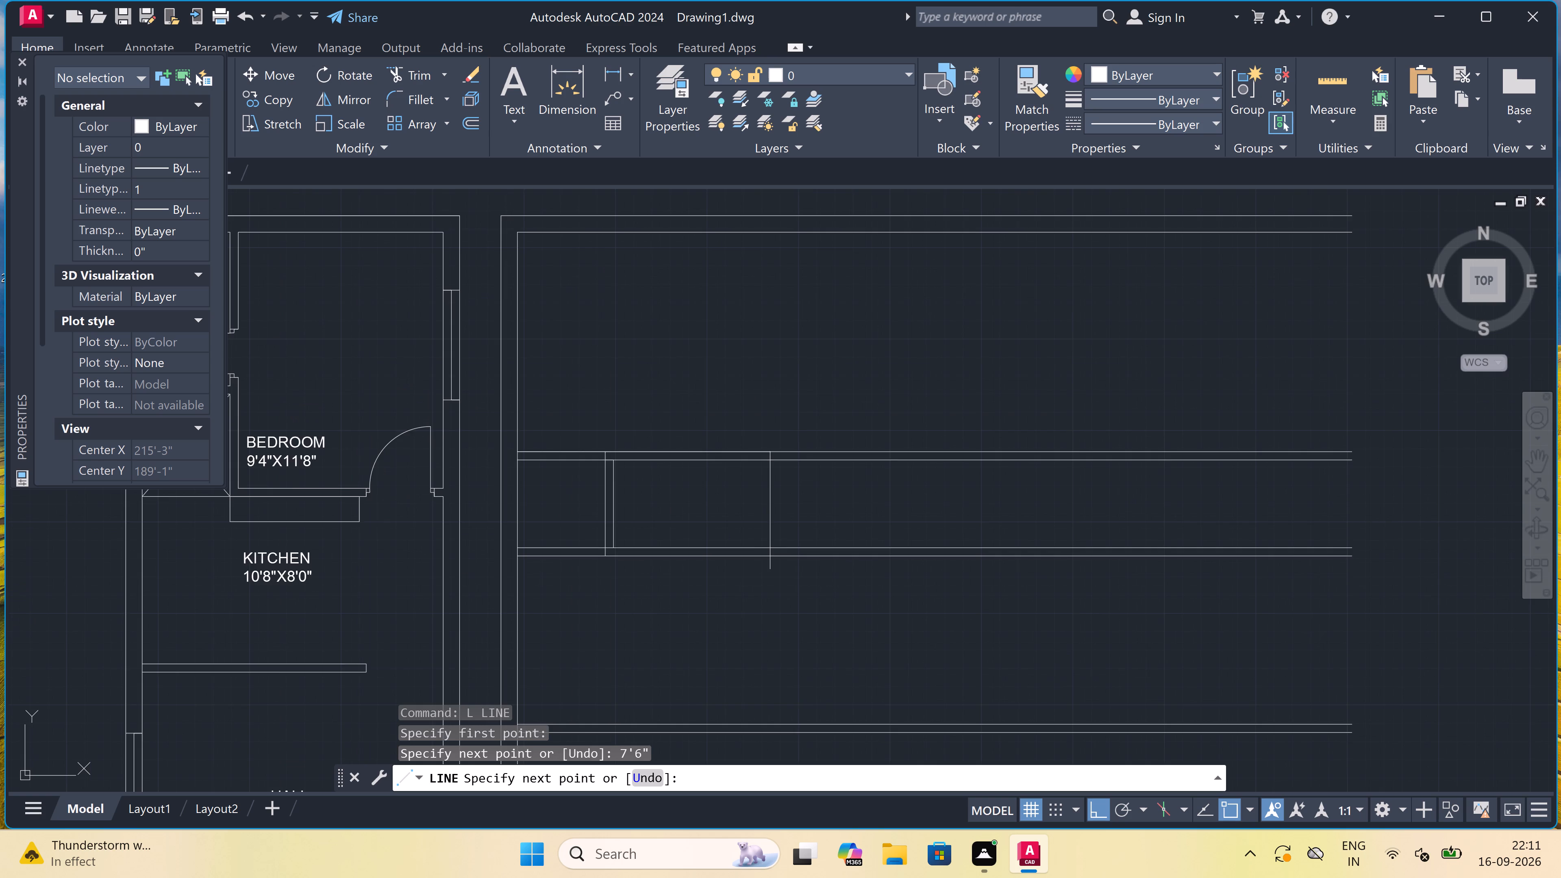
click(770, 552)
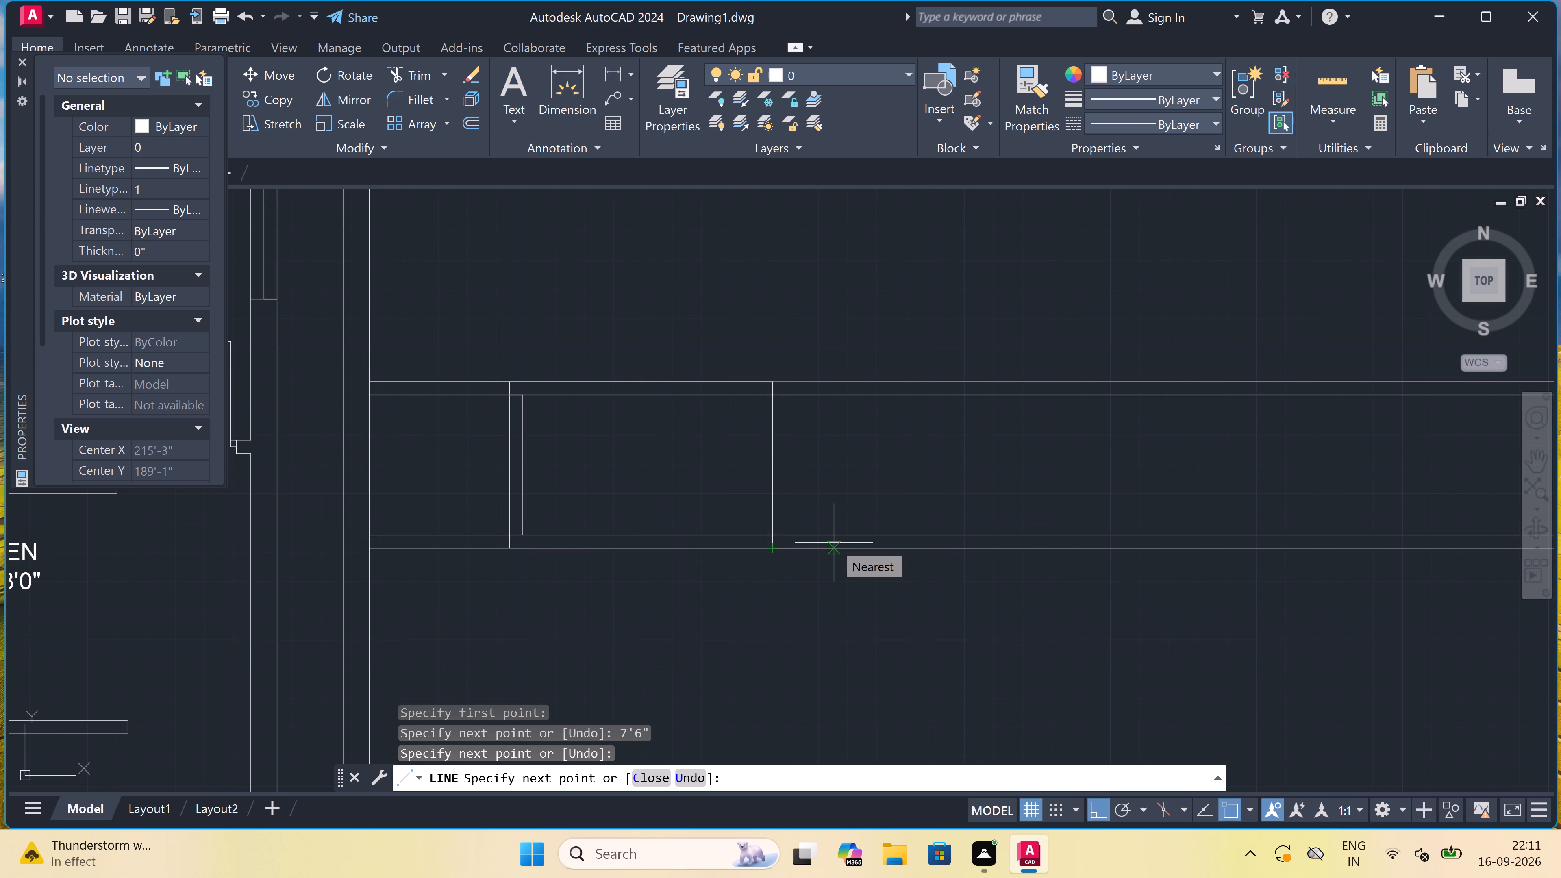
key(4)
key(period)
key(5)
text(")
key(space)
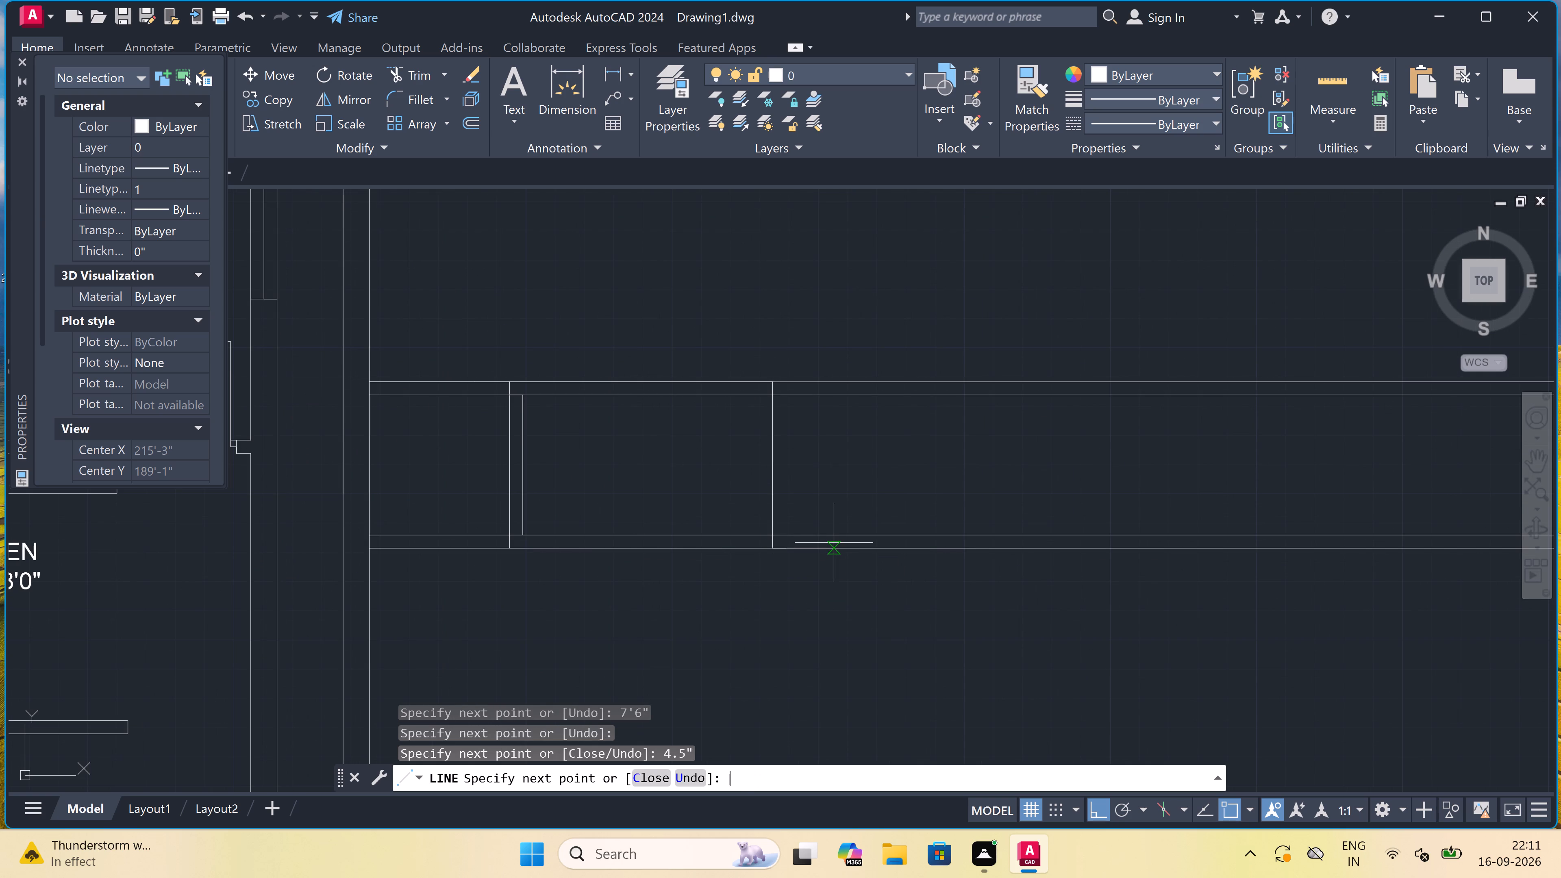
double_click(789, 385)
key(Escape)
Trim the overlapping line segments where the second vertical partition meets the upper and lower horizontal partitions.
text(TR)
key(space)
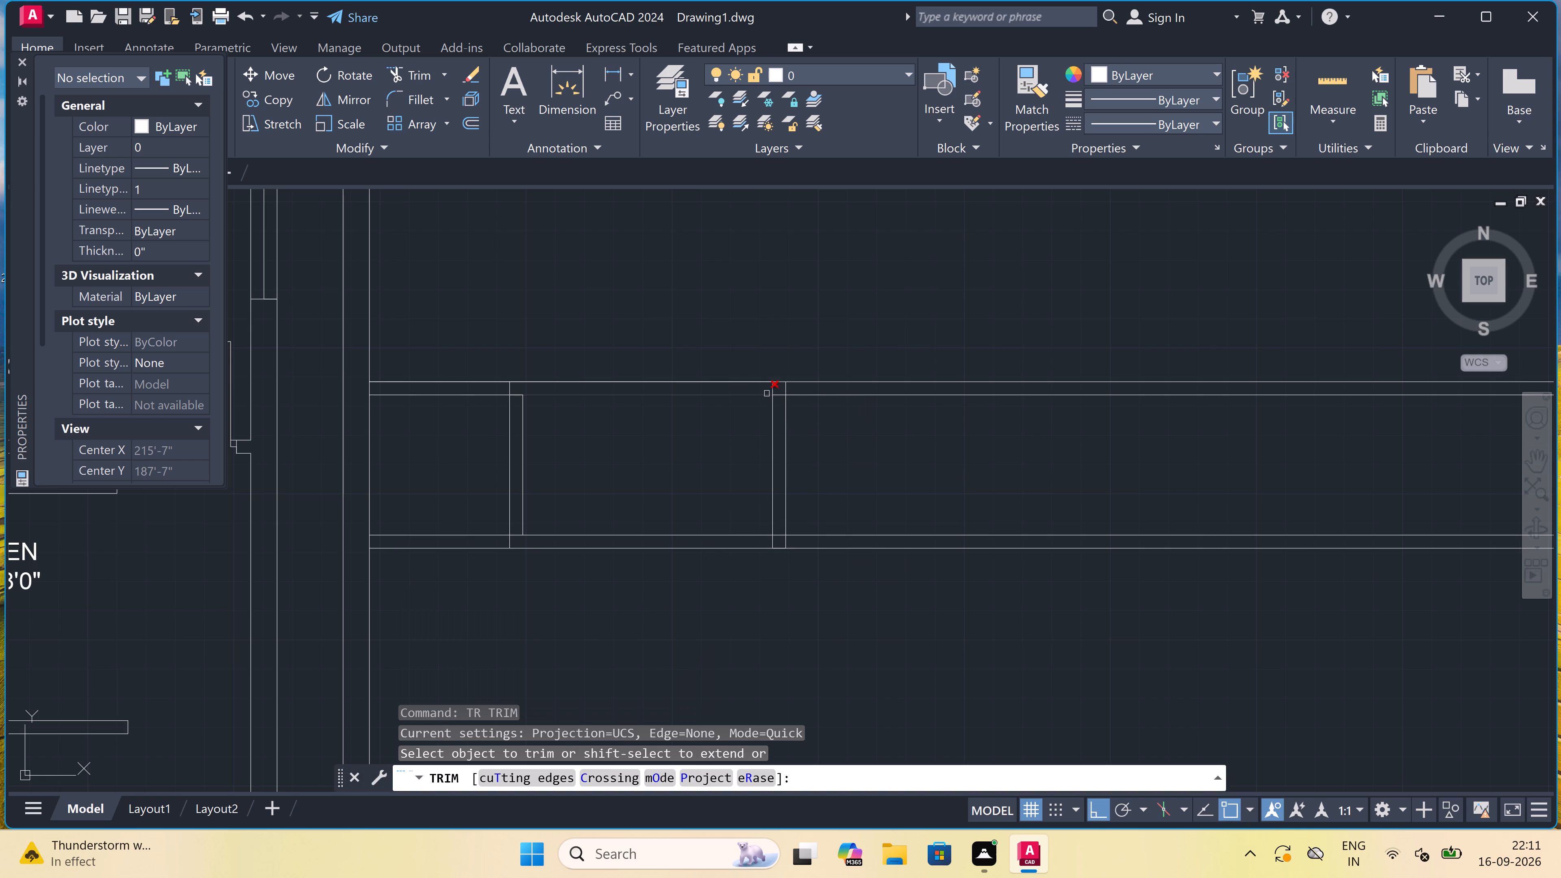
click(773, 390)
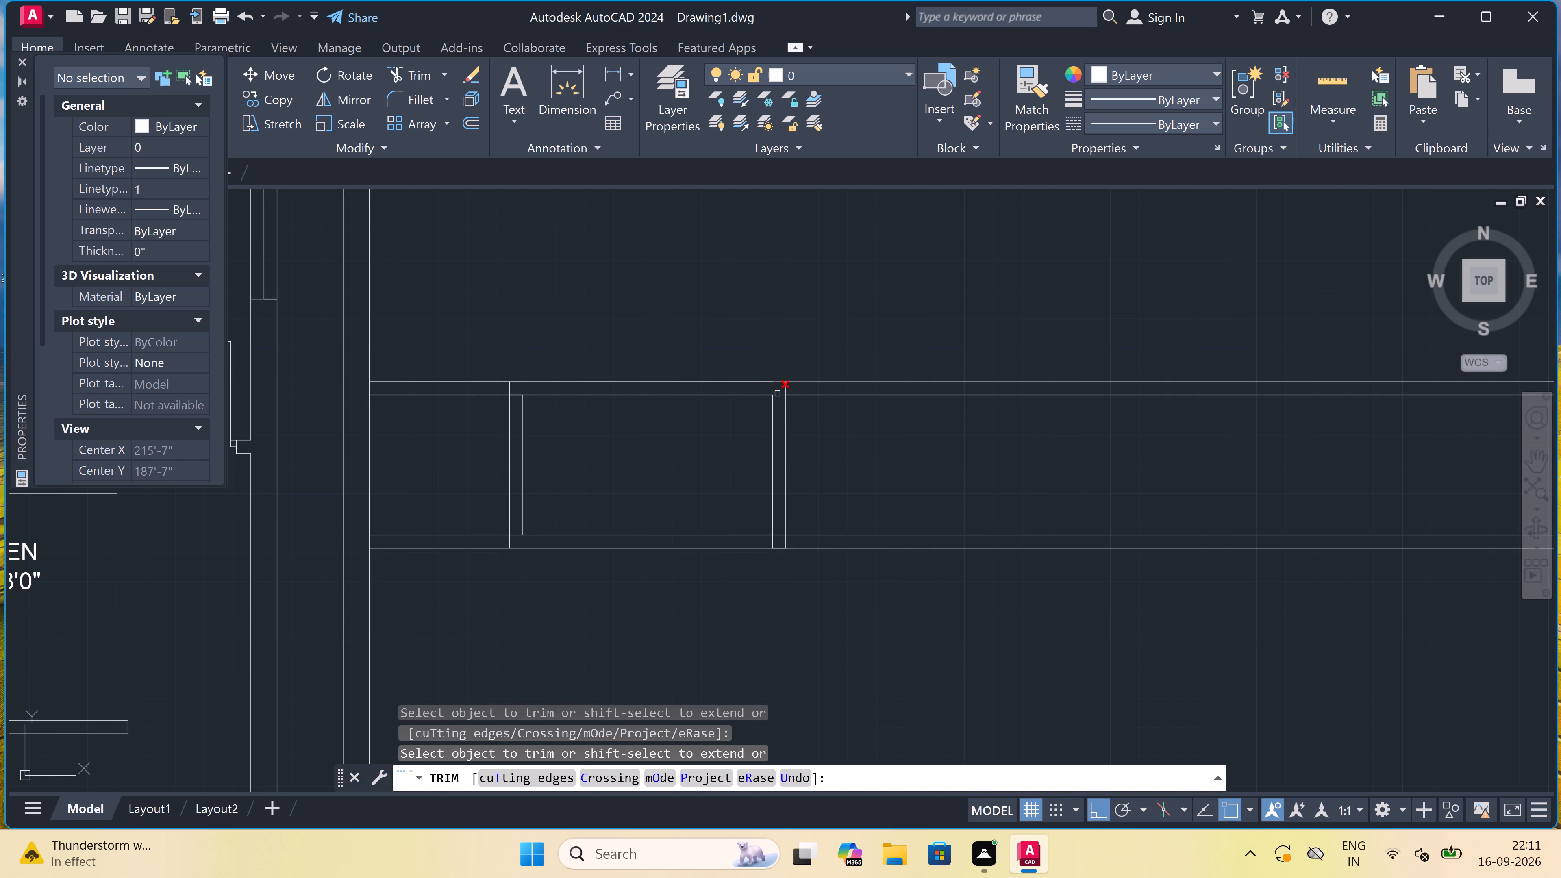
click(777, 393)
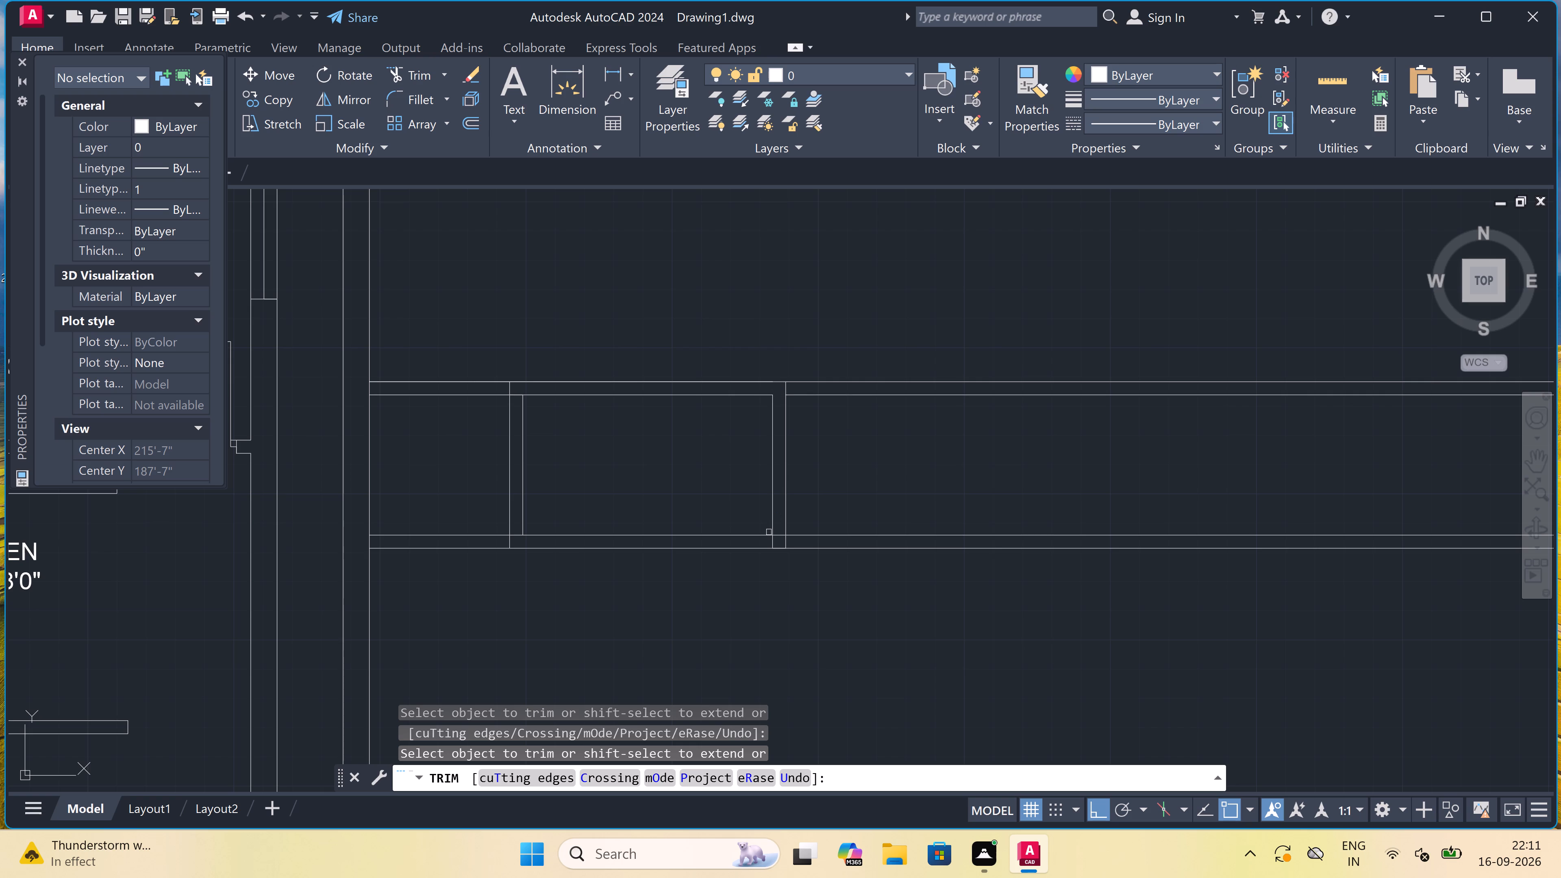
scroll(772, 536, up, 2)
double_click(774, 547)
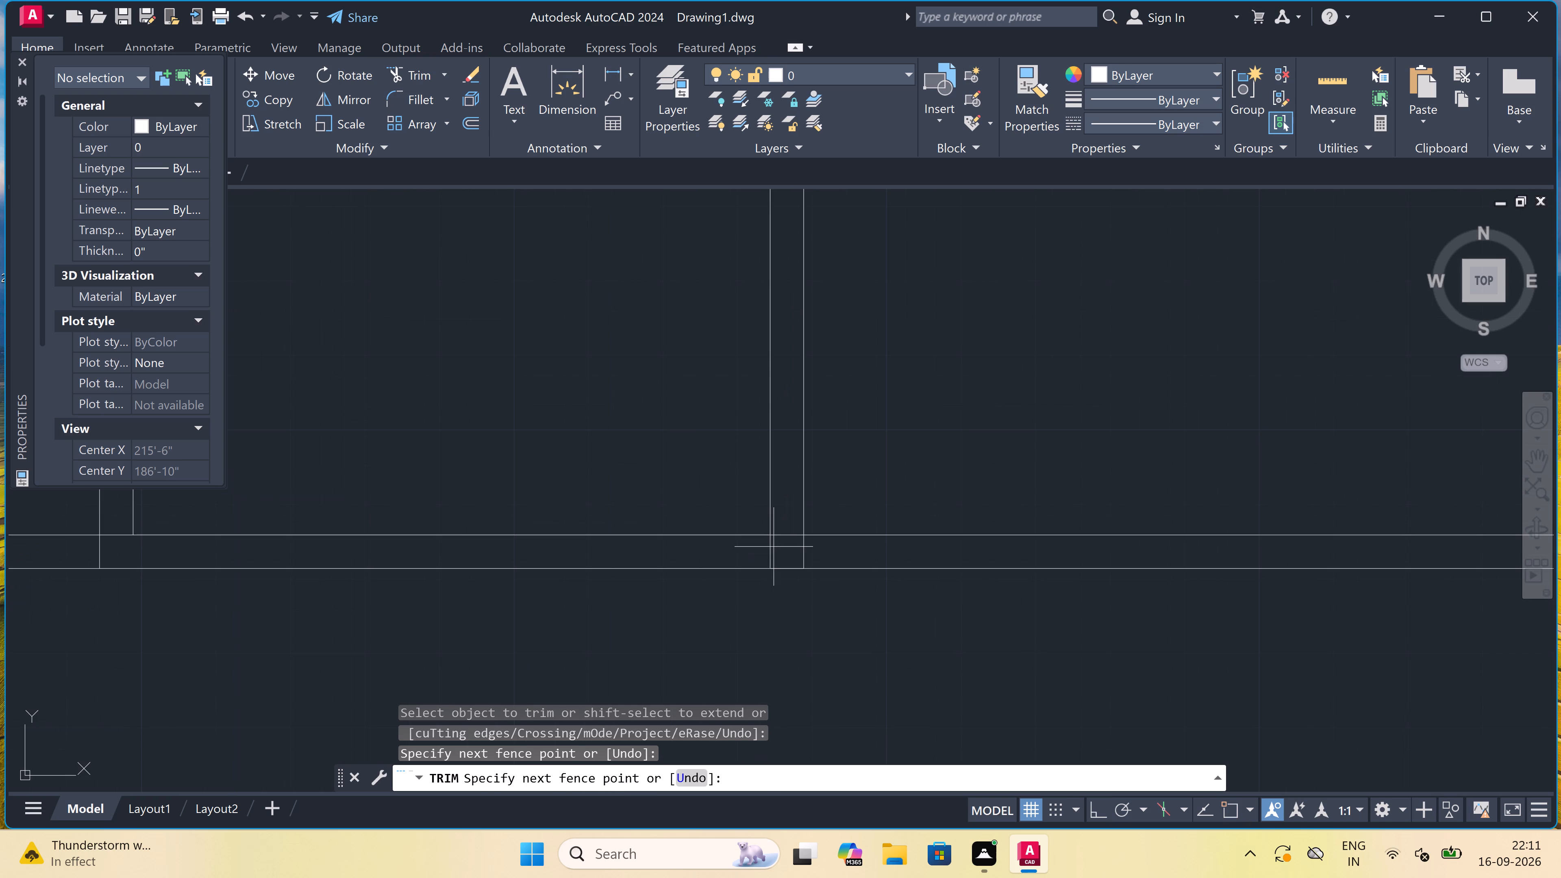
double_click(769, 547)
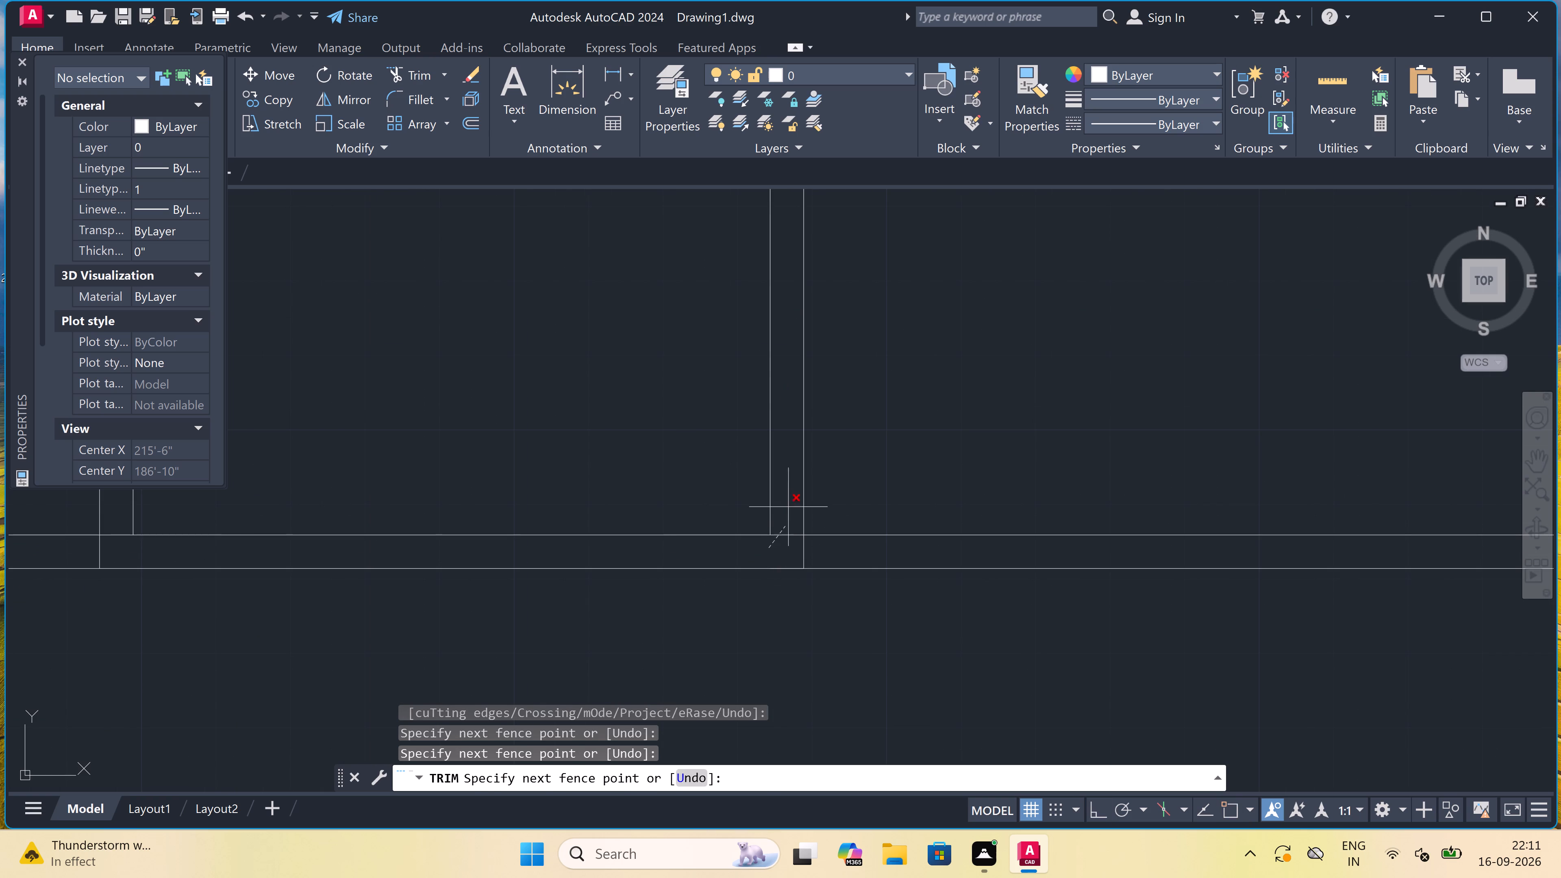
double_click(788, 504)
scroll(788, 505, down, 3)
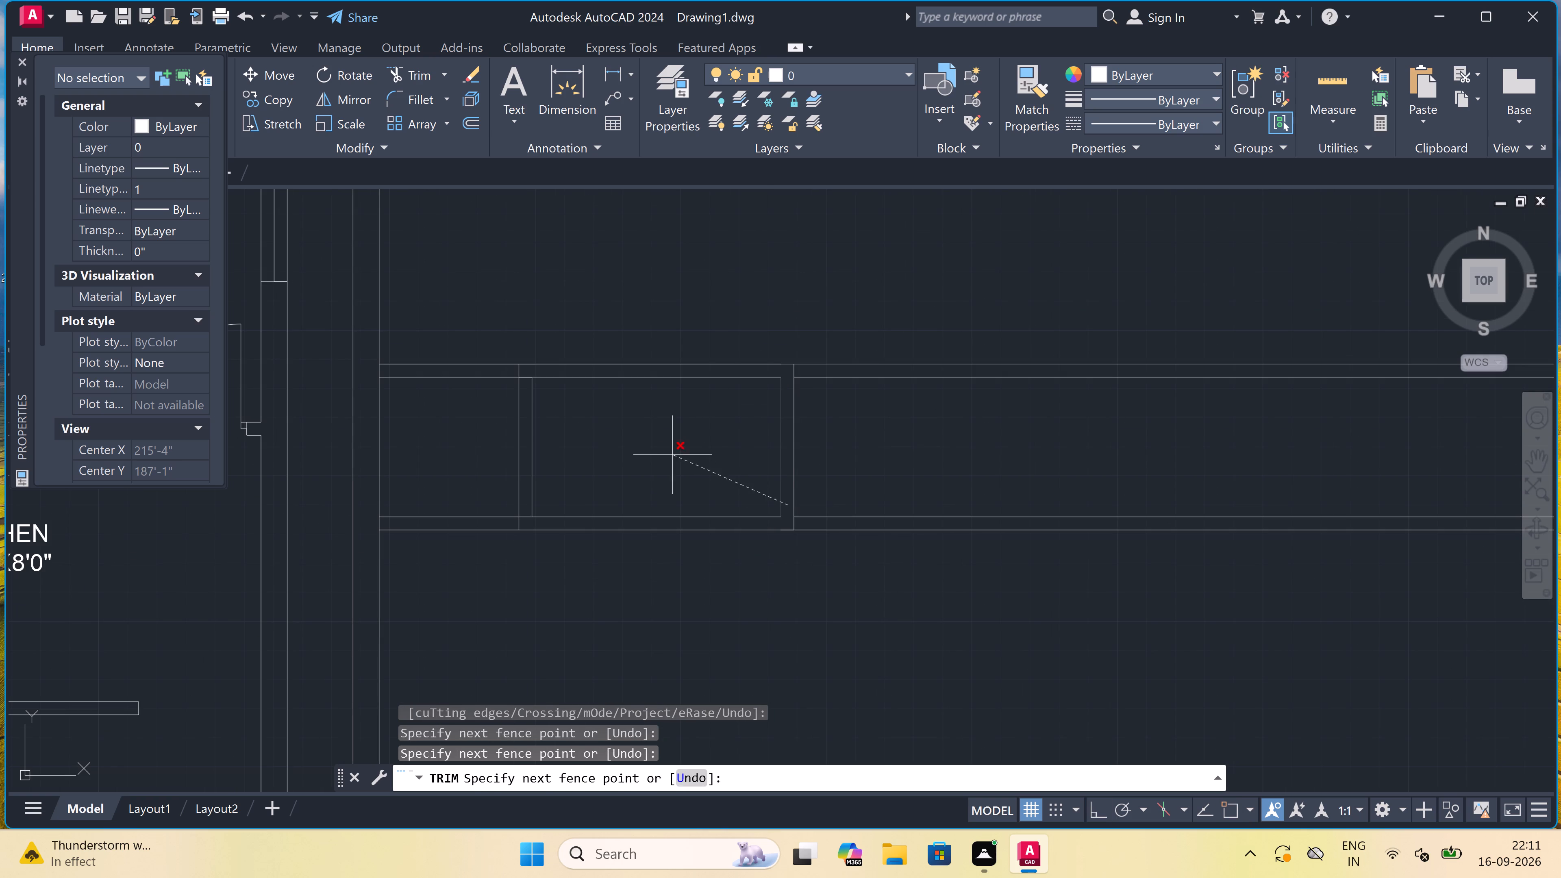
scroll(783, 482, up, 2)
click(785, 481)
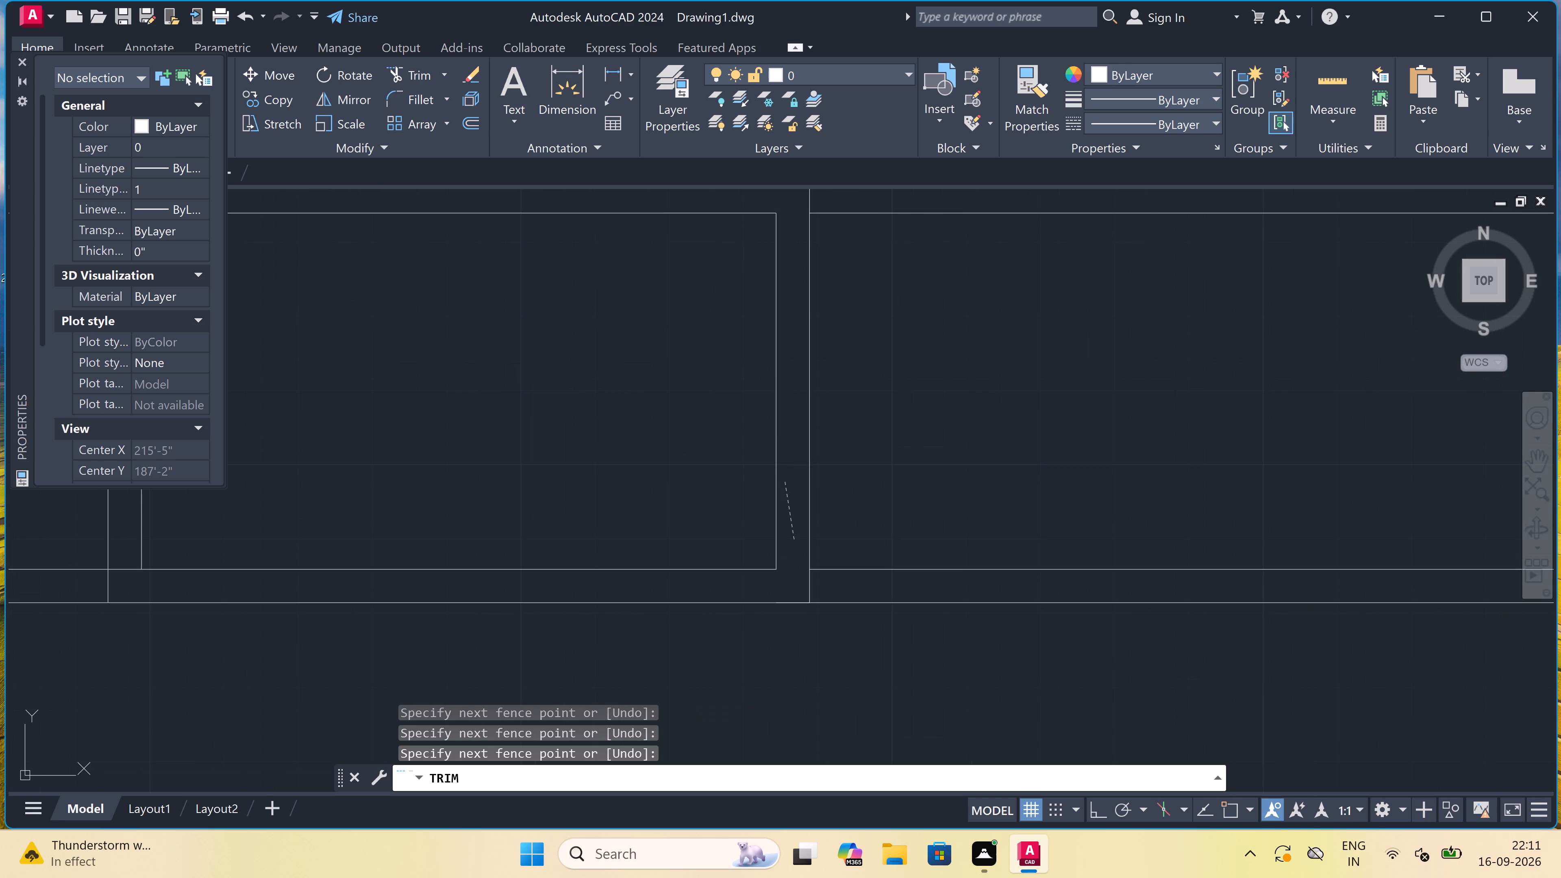
scroll(785, 482, down, 3)
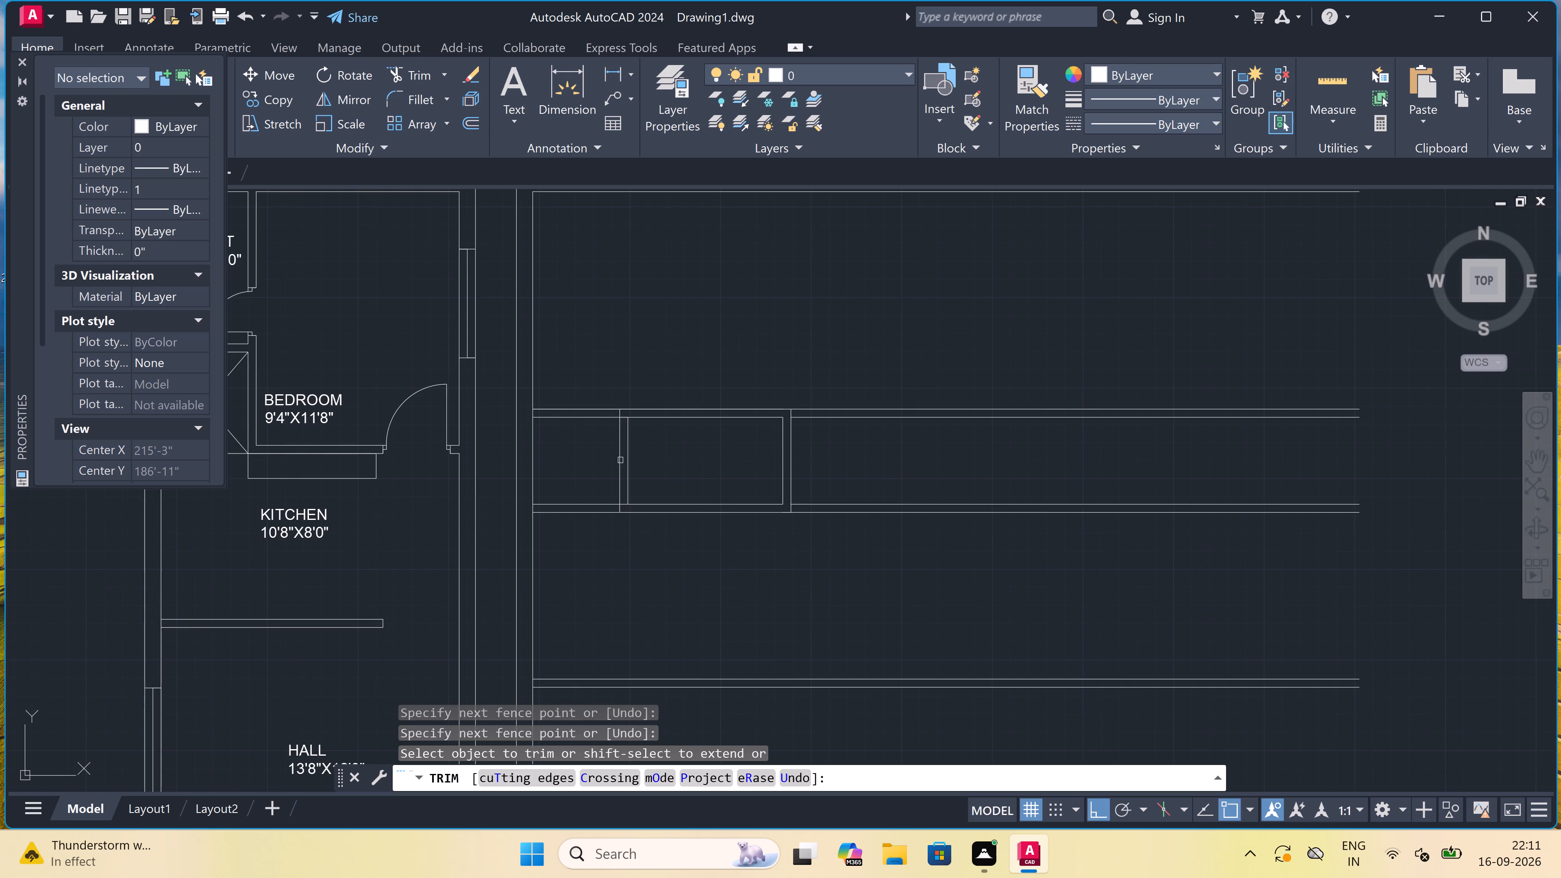
Trim the overlapping line segments where the first vertical partition meets the upper and lower horizontal partitions.
scroll(613, 476, up, 1)
scroll(628, 531, up, 2)
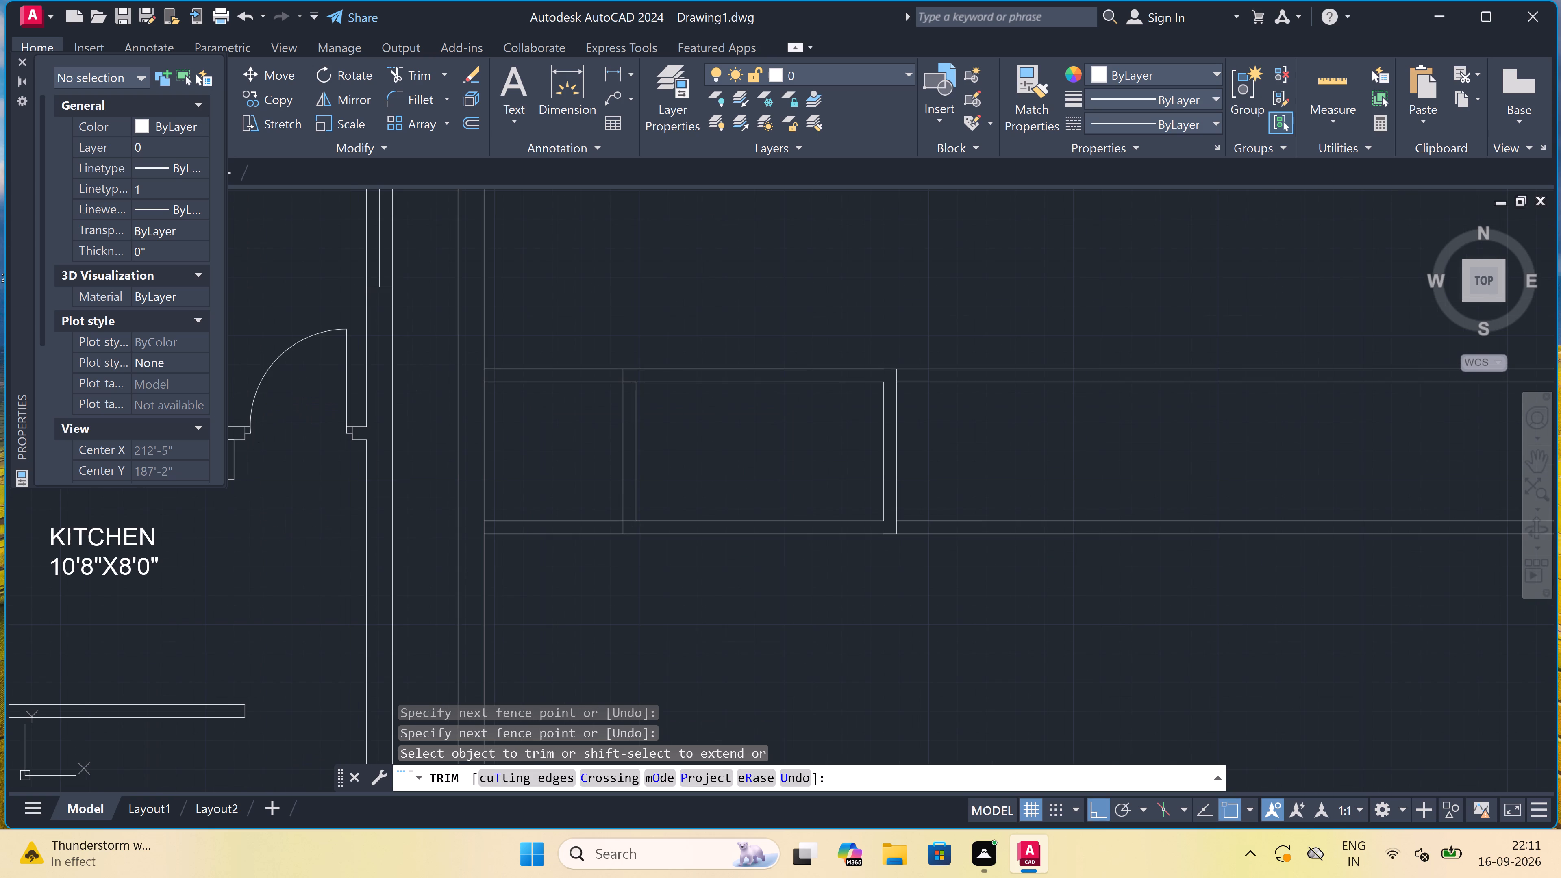
click(623, 517)
scroll(633, 483, down, 2)
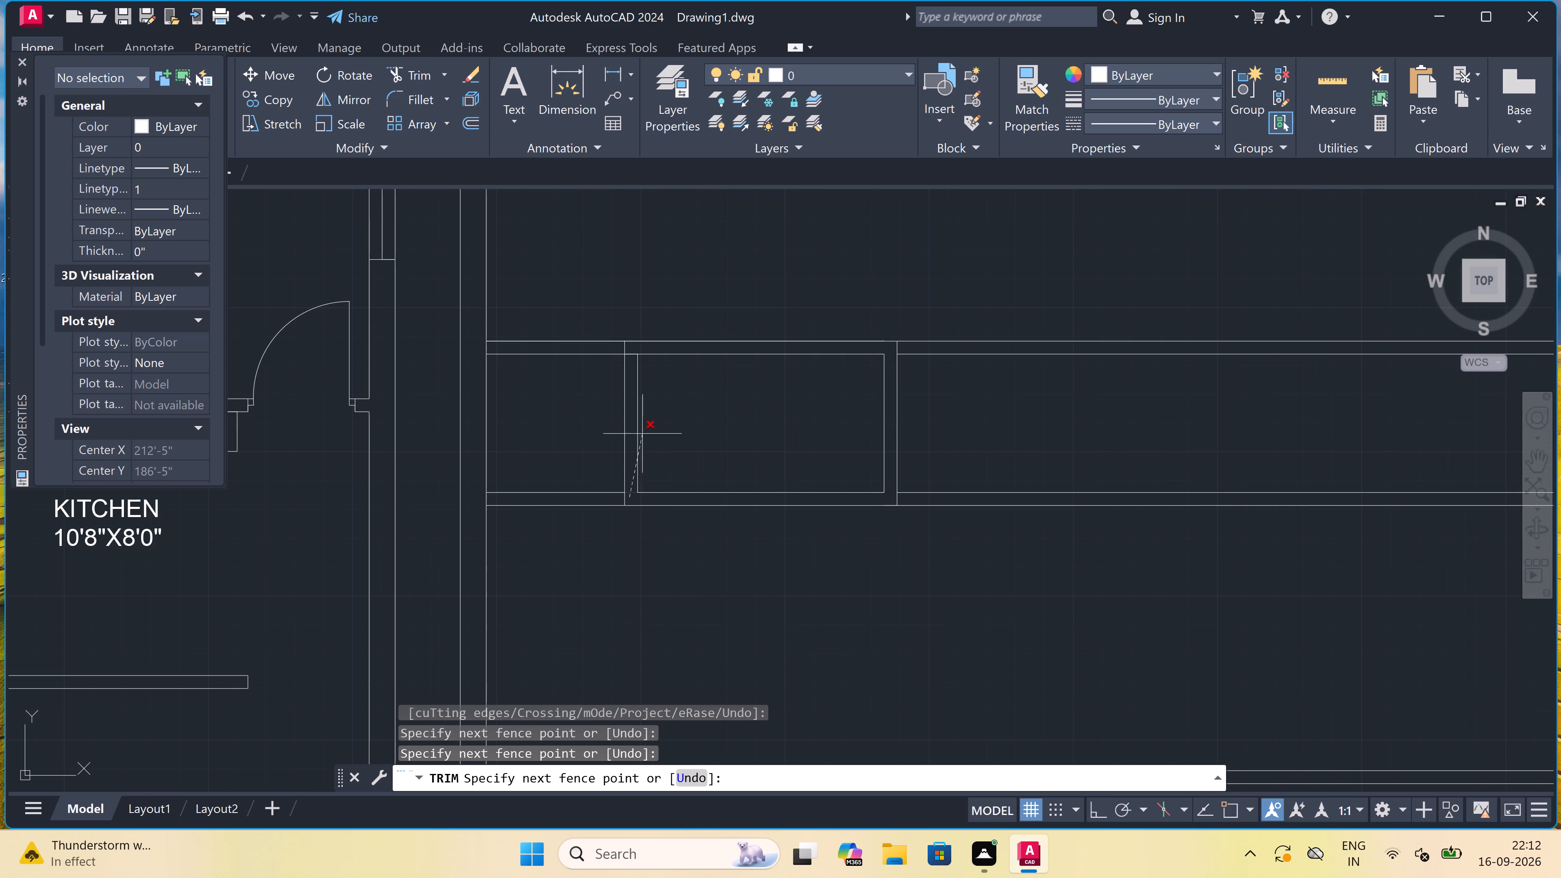
scroll(631, 358, up, 2)
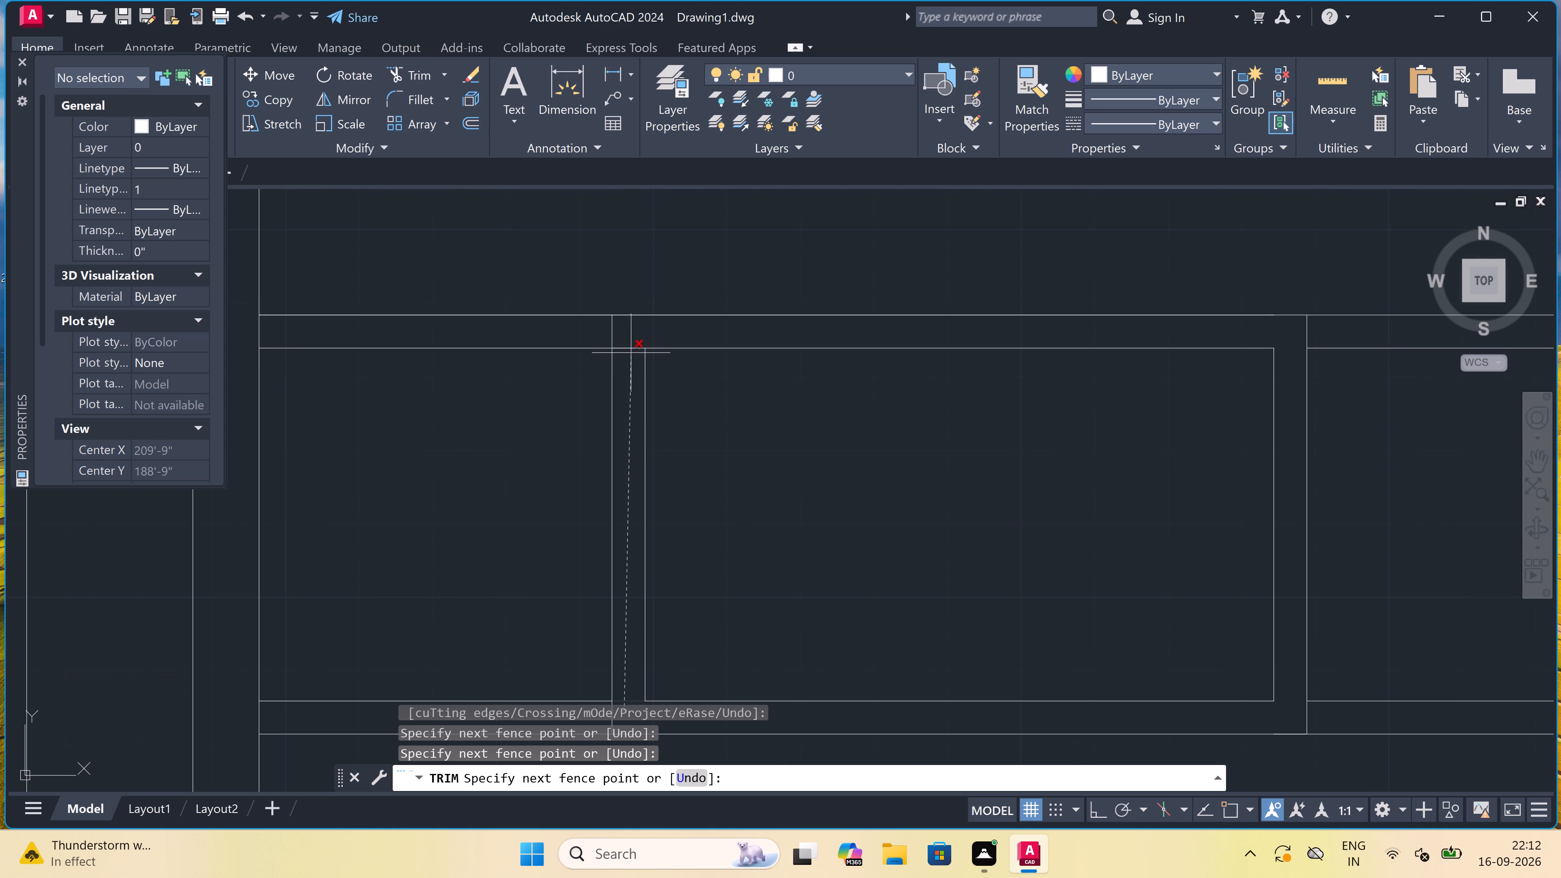
click(634, 333)
key(Escape)
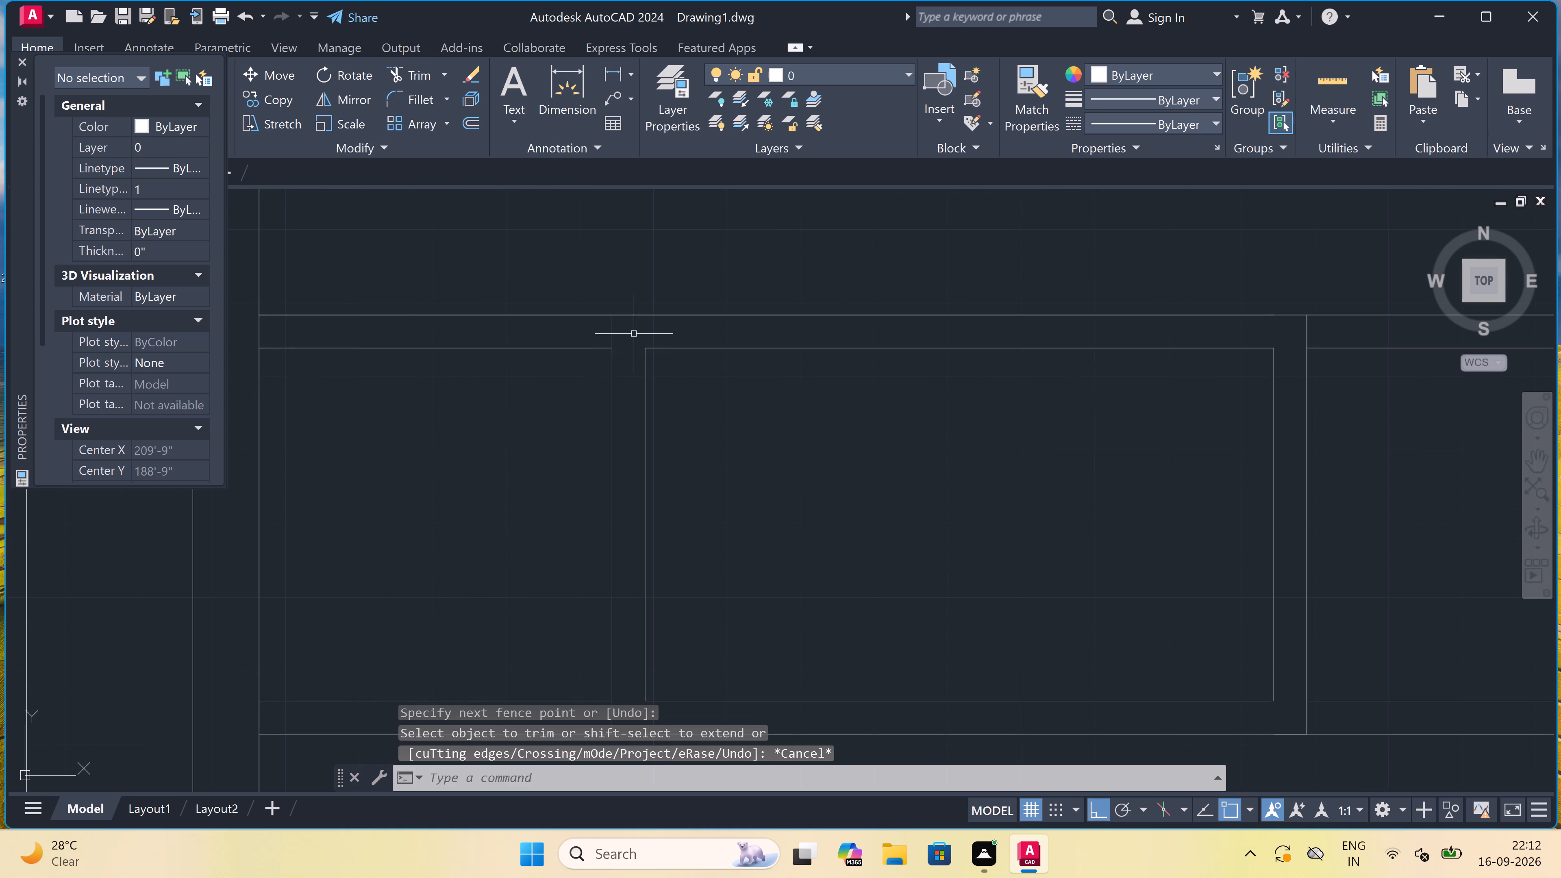
Draw a short jamb line across the upper horizontal partition, just right of the second vertical partition.
scroll(634, 333, down, 3)
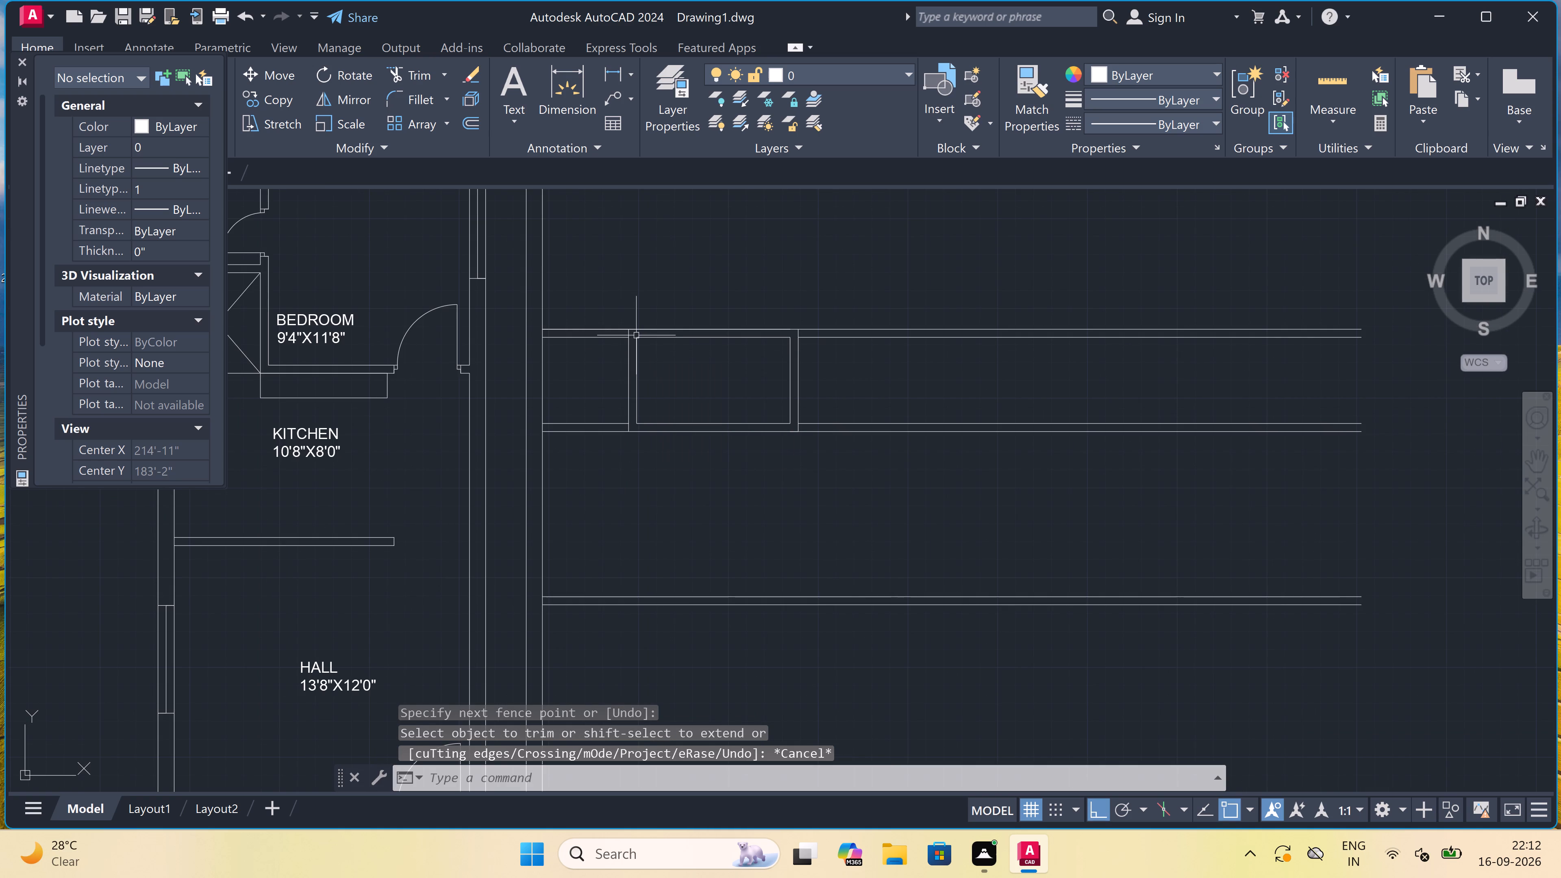
scroll(673, 350, down, 1)
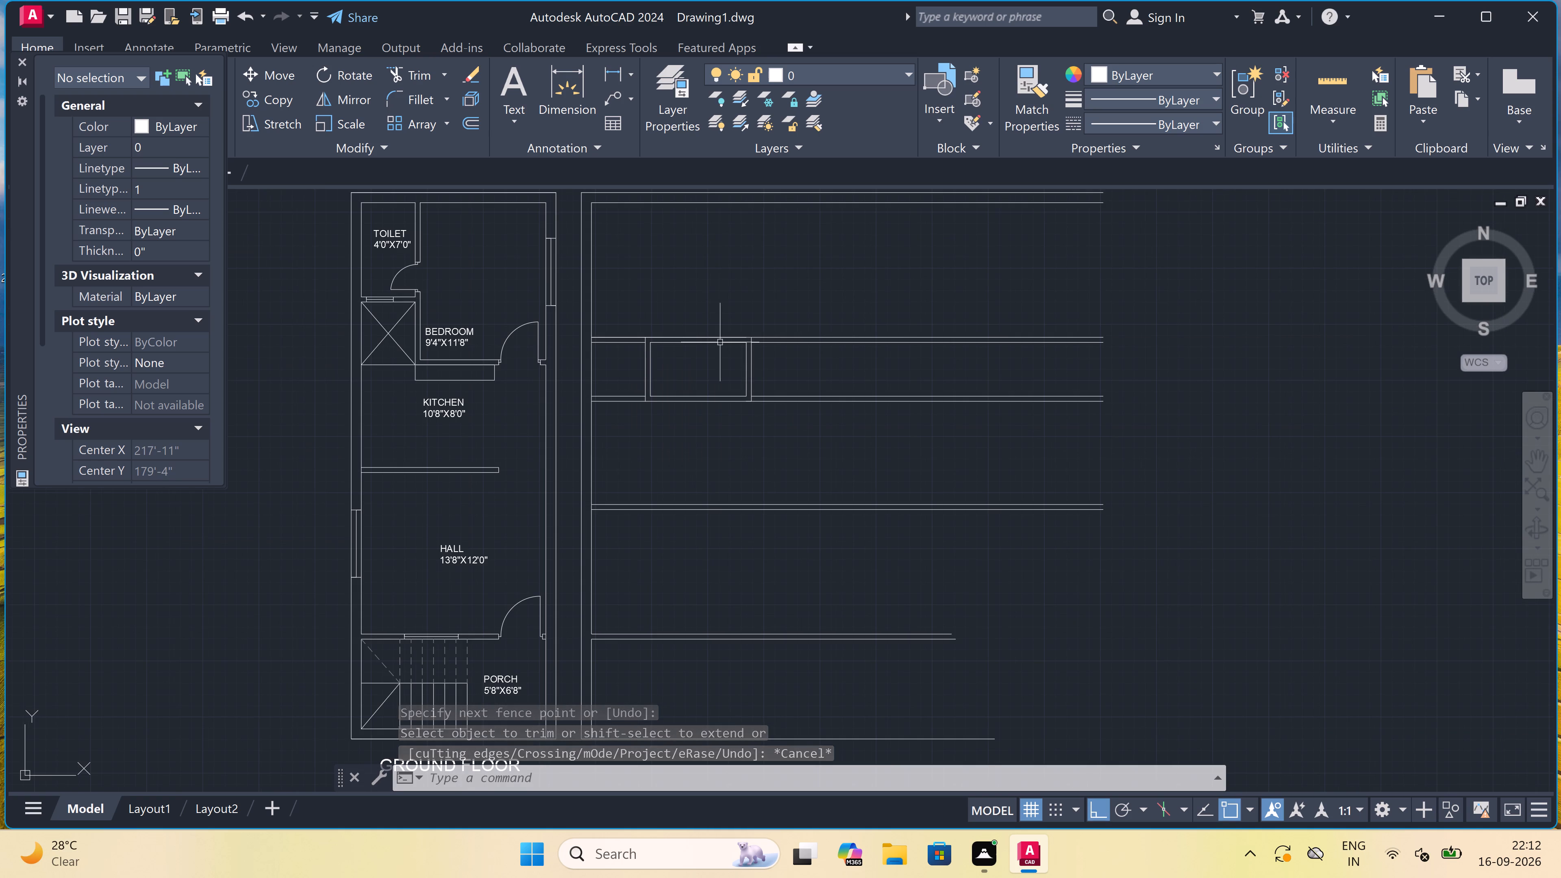
scroll(769, 331, up, 3)
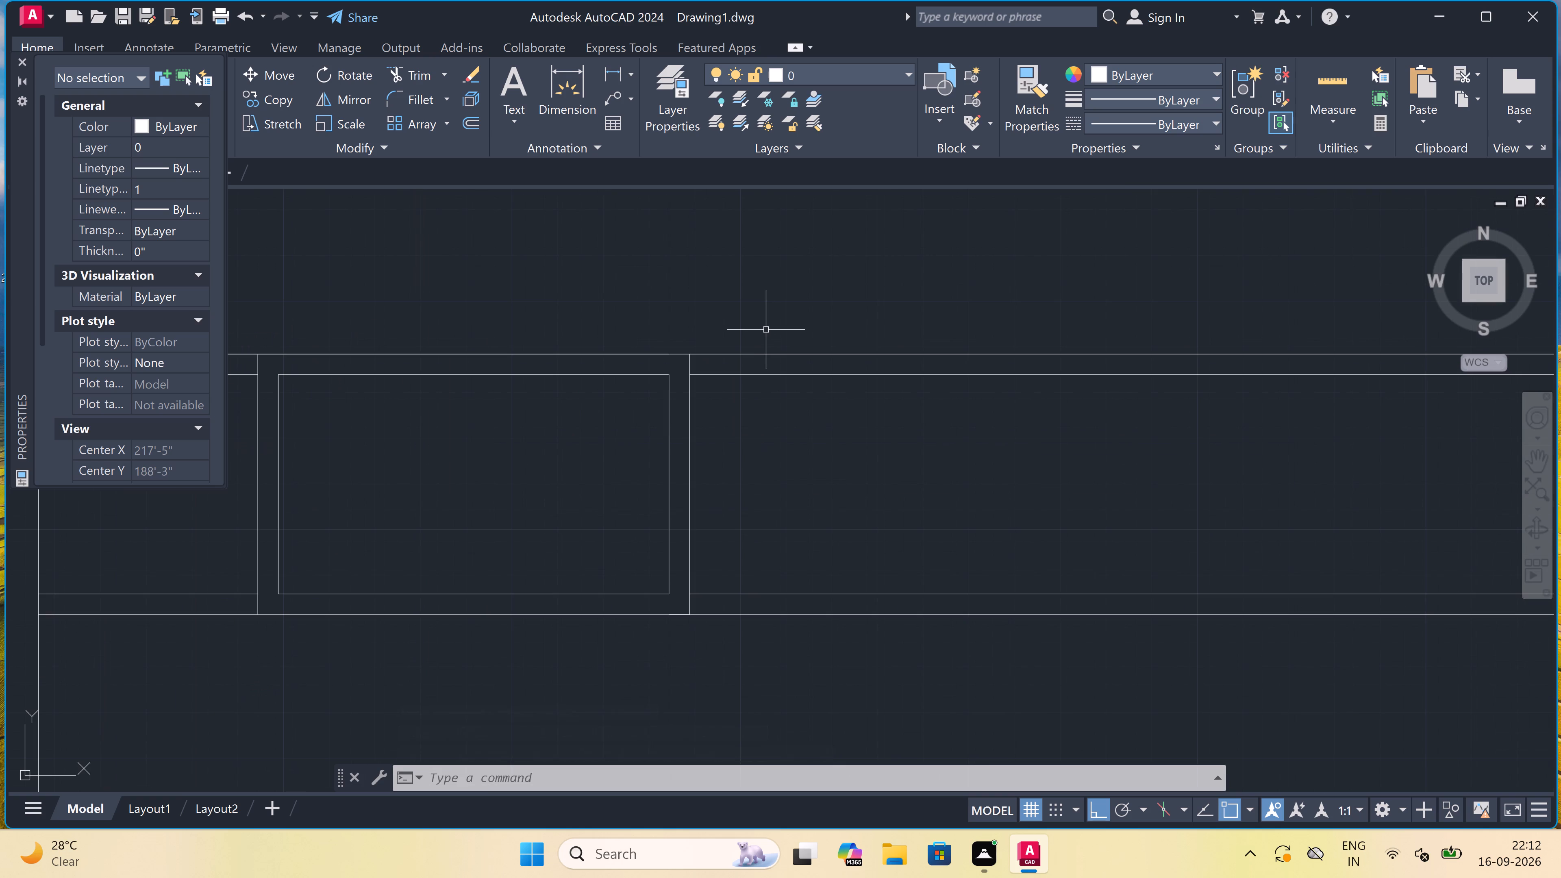
text(L)
key(space)
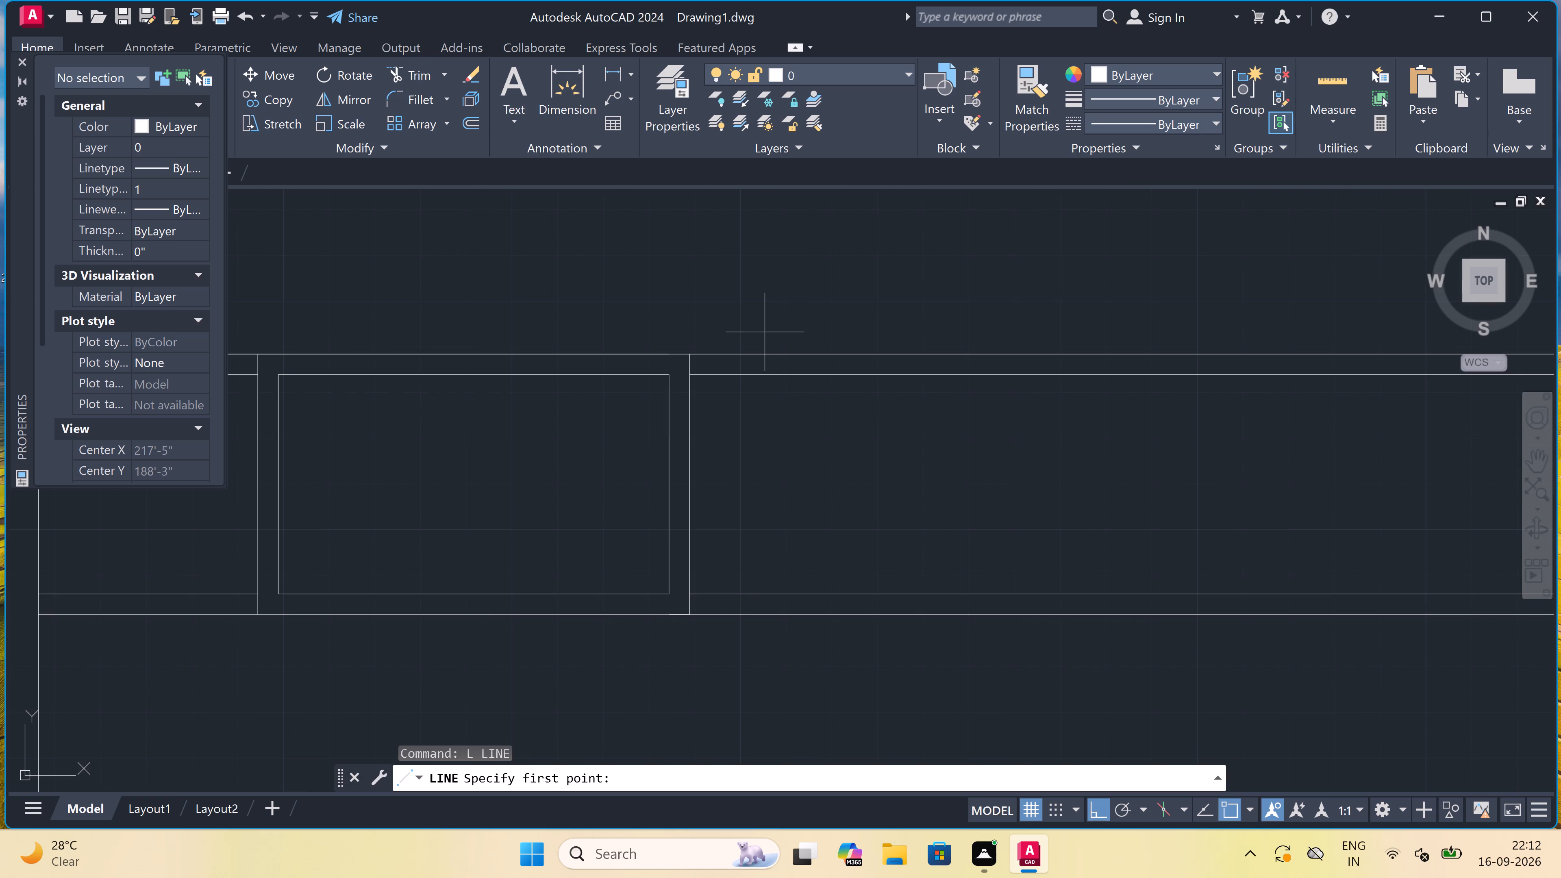
double_click(717, 357)
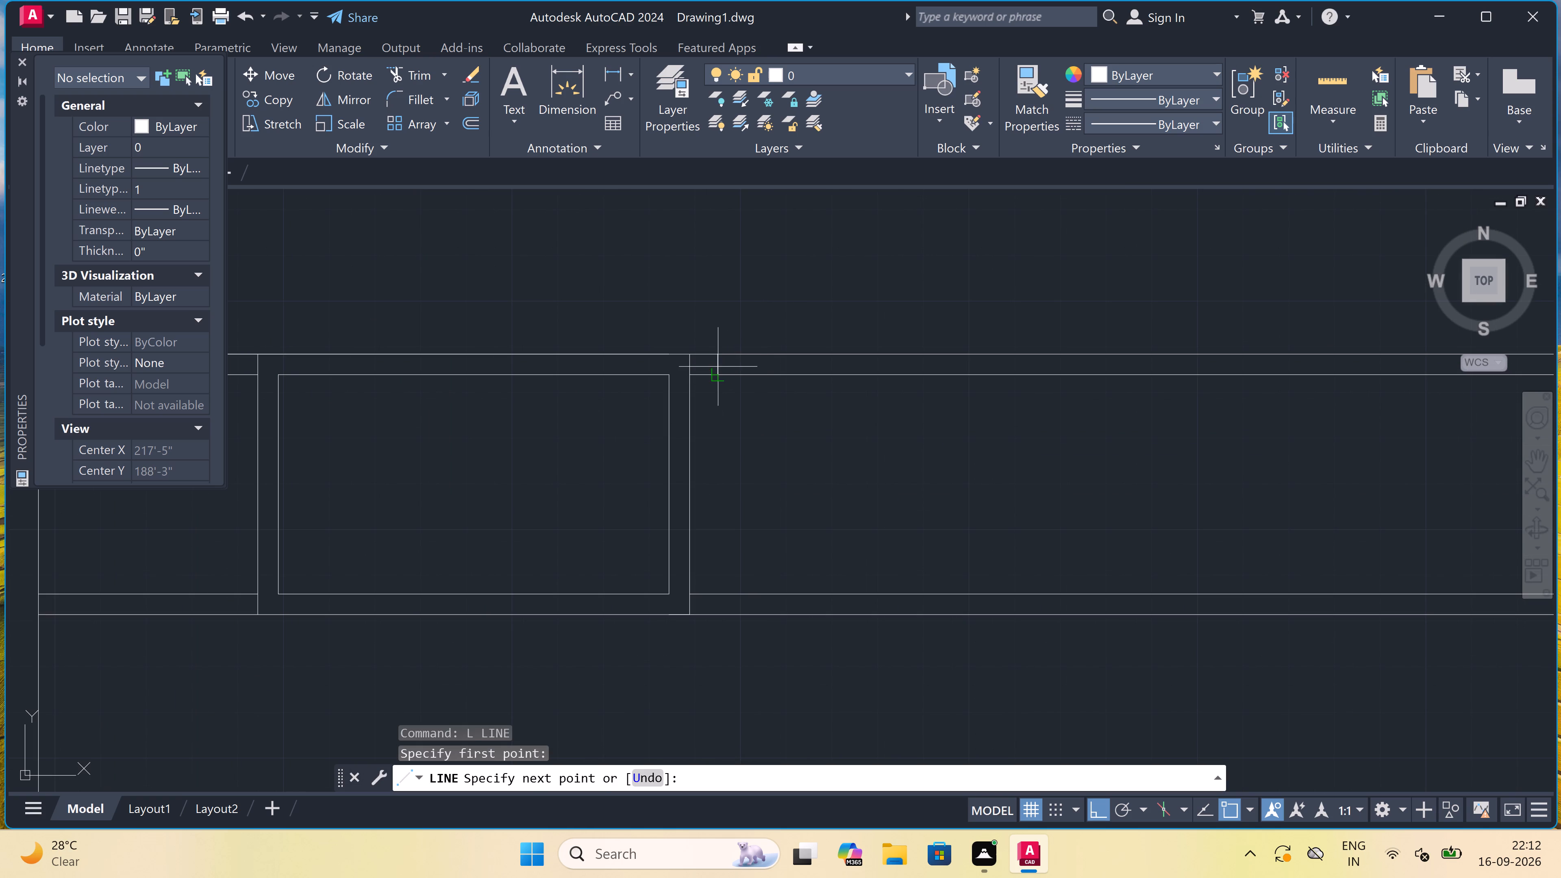
click(717, 368)
key(Escape)
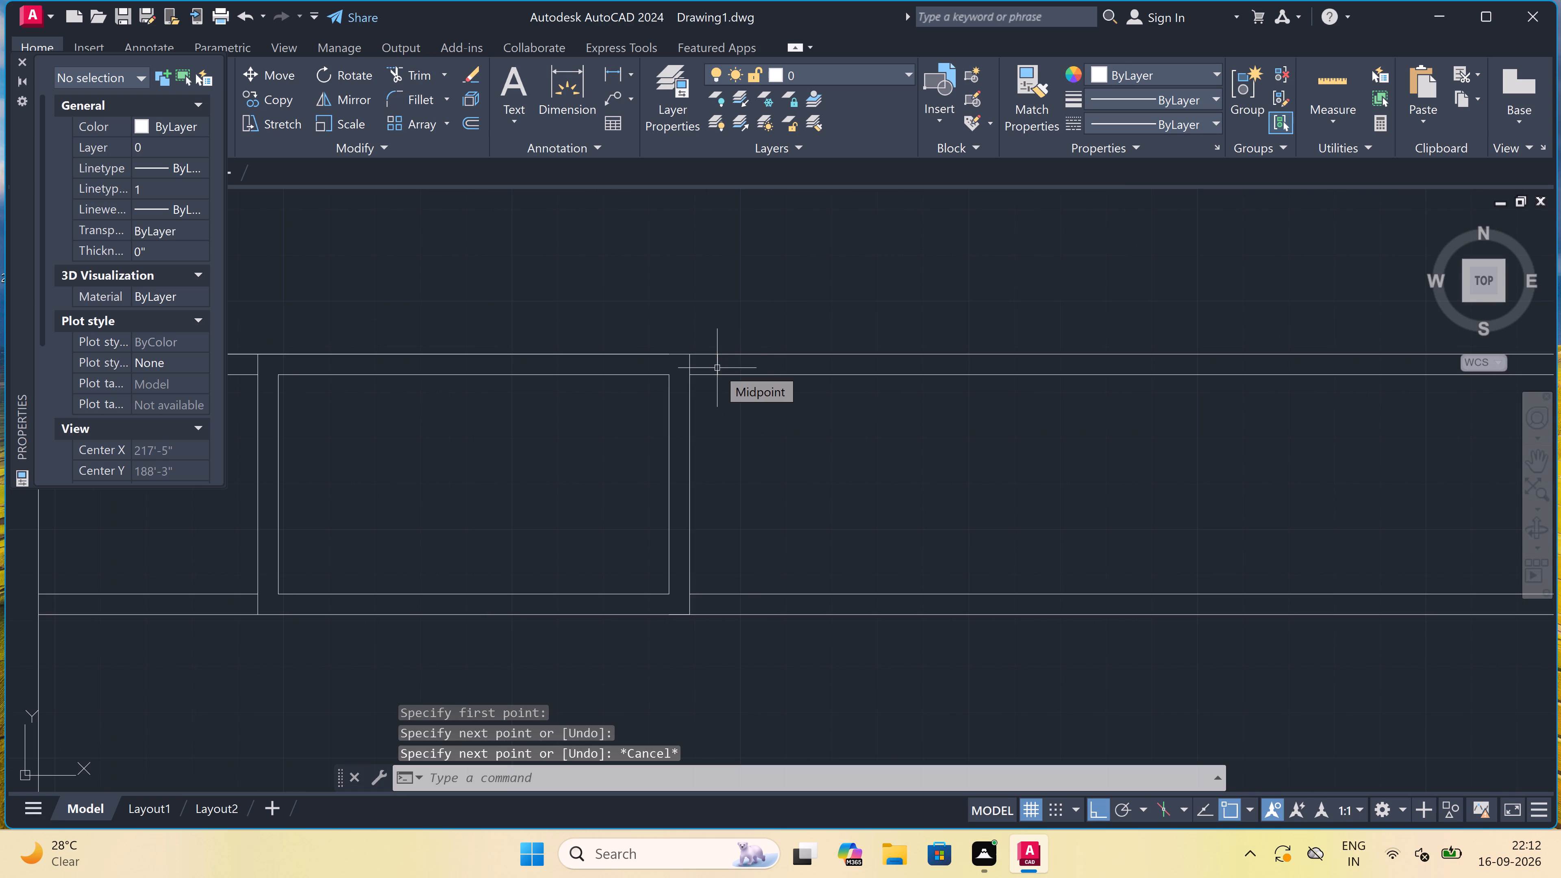
Draw a jamb line across the upper partition just left of the second vertical partition, and from its midpoint draw 2" left and 2' down.
key(space)
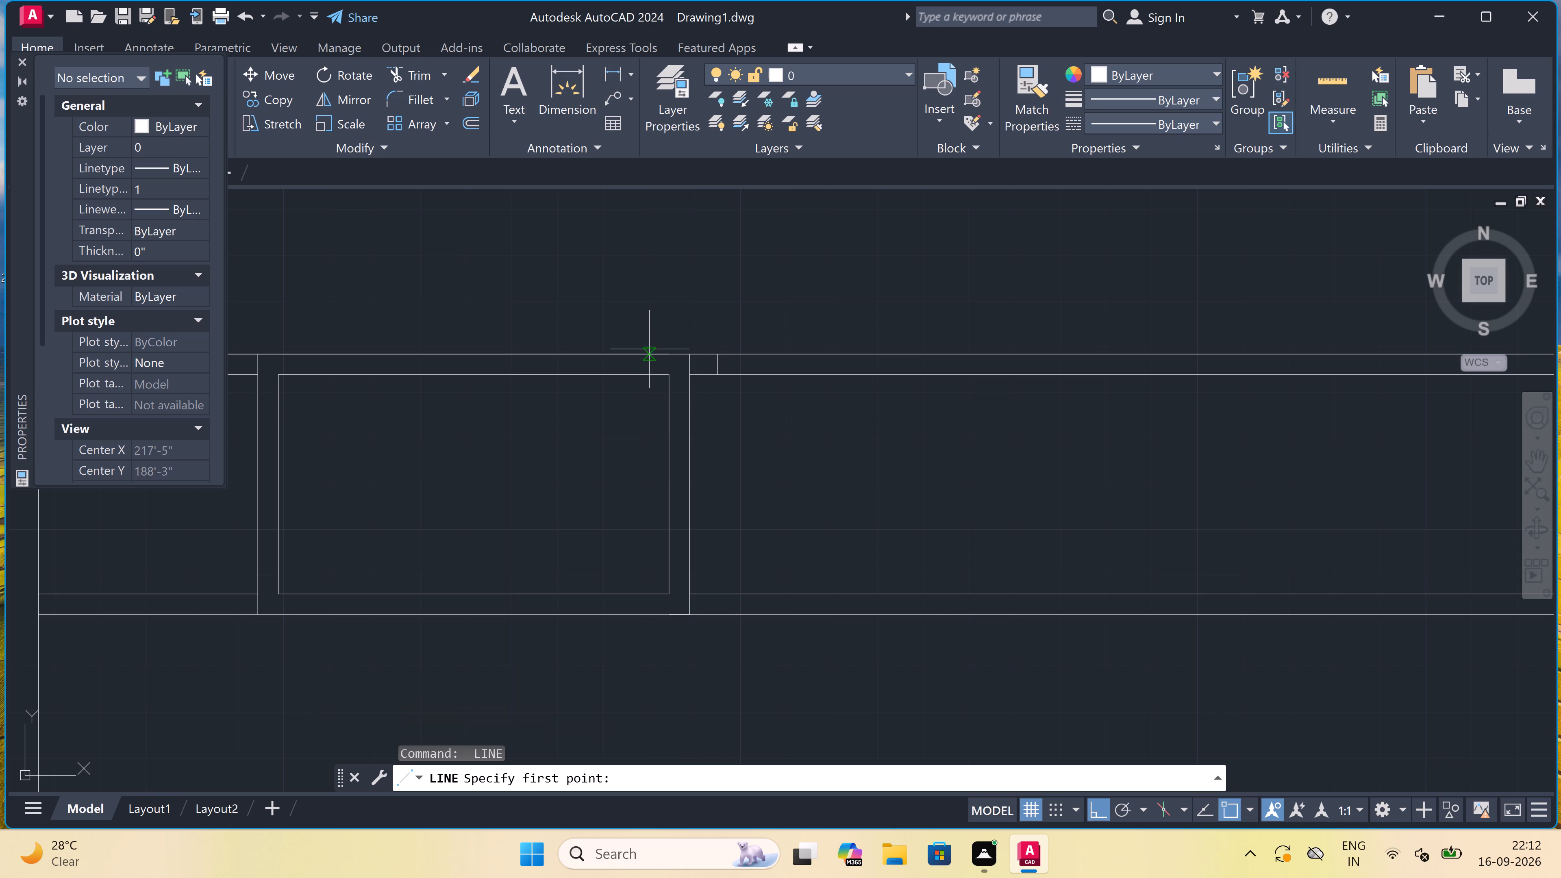
click(648, 352)
drag(647, 352, 645, 357)
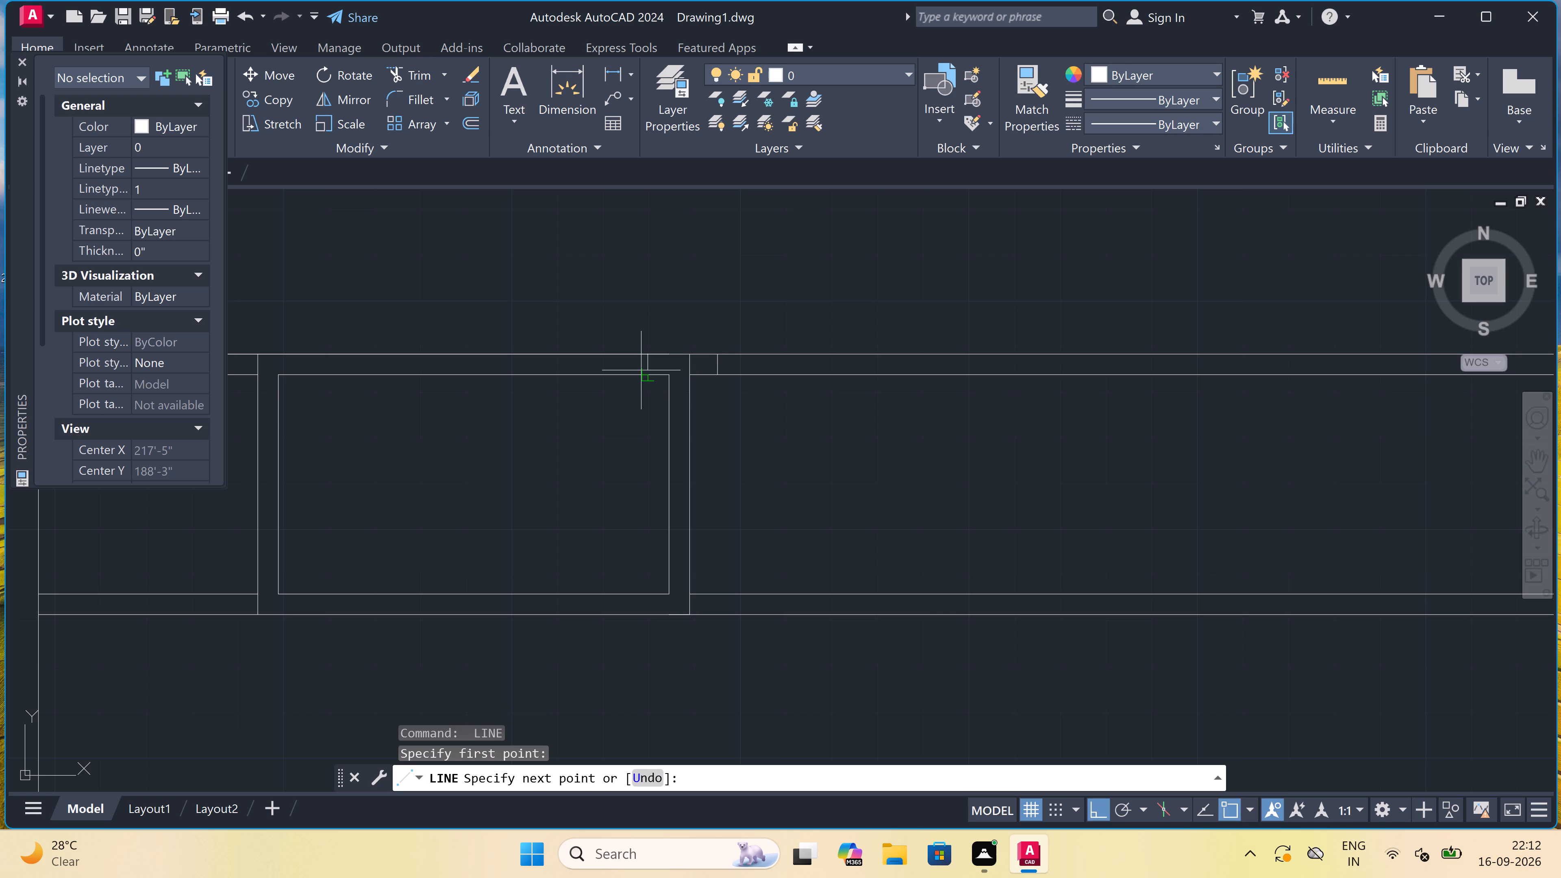
double_click(644, 378)
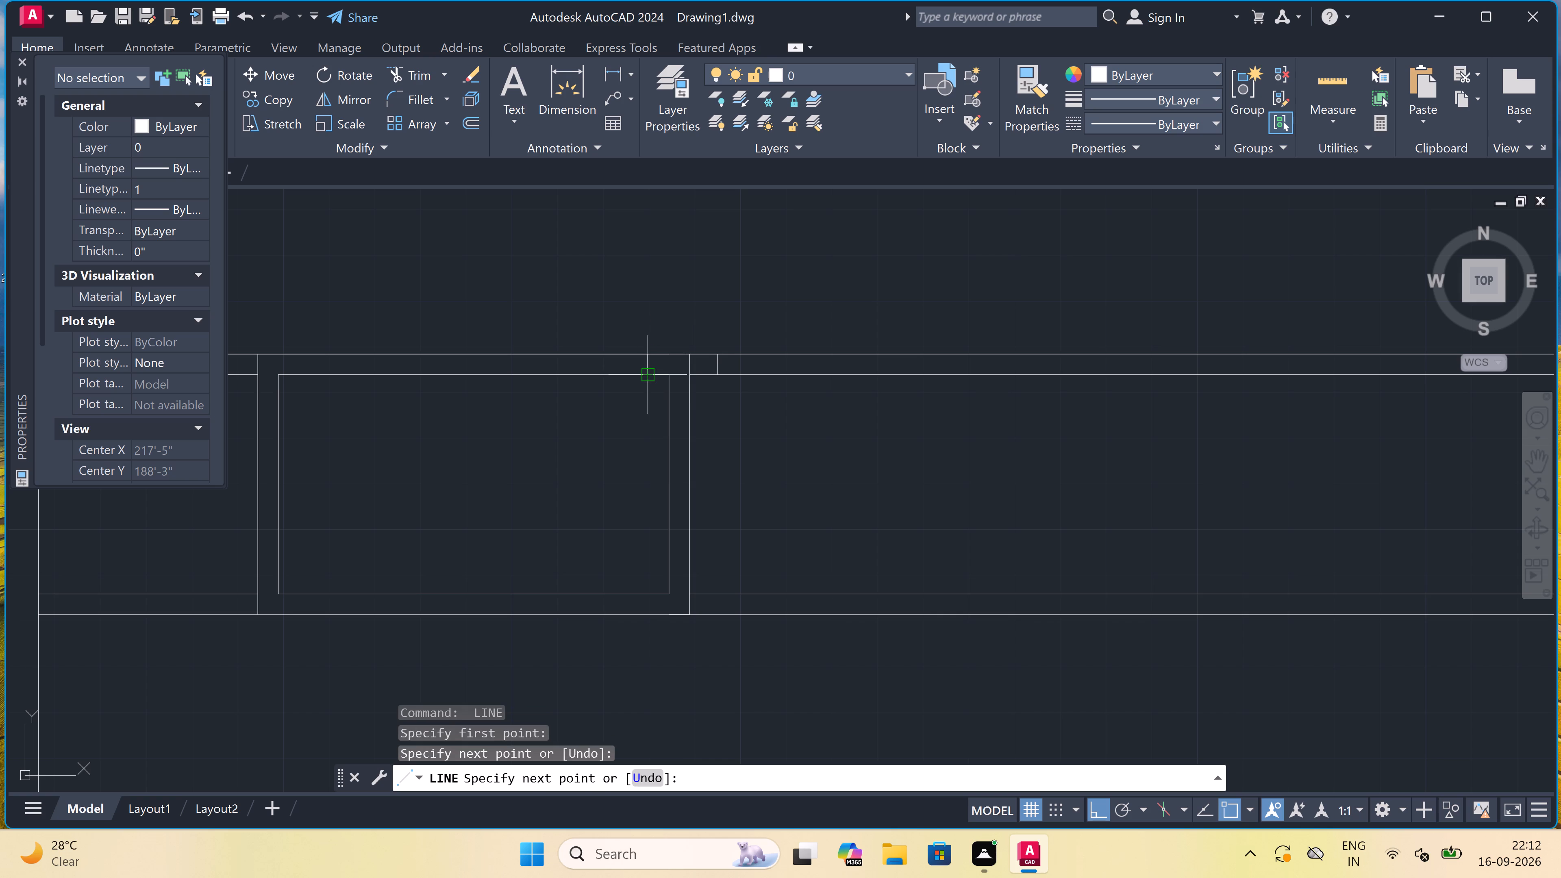
scroll(651, 363, up, 1)
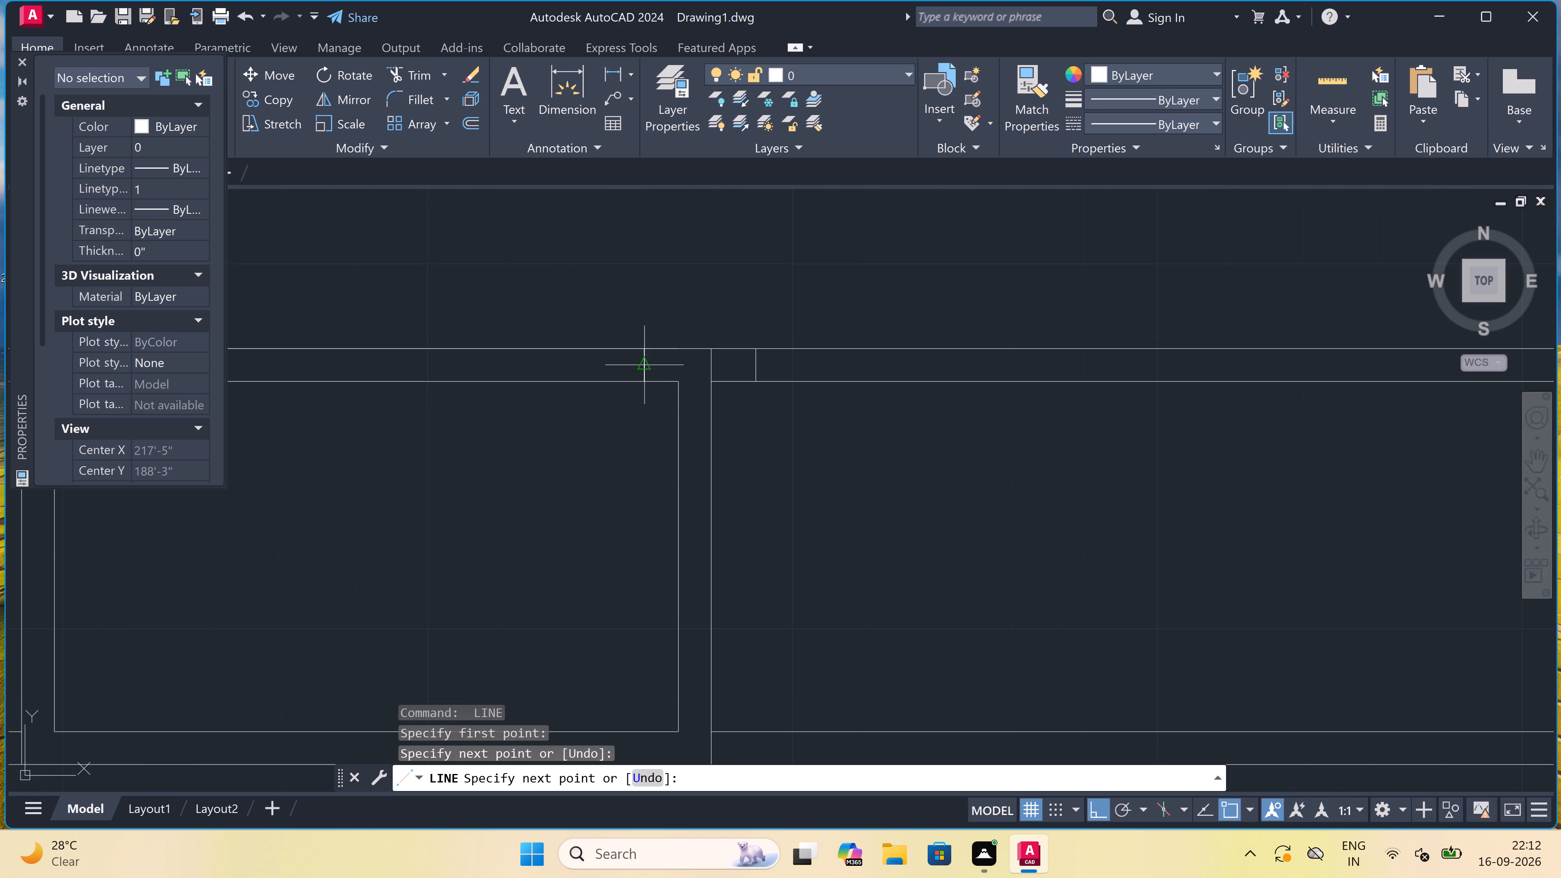
click(648, 364)
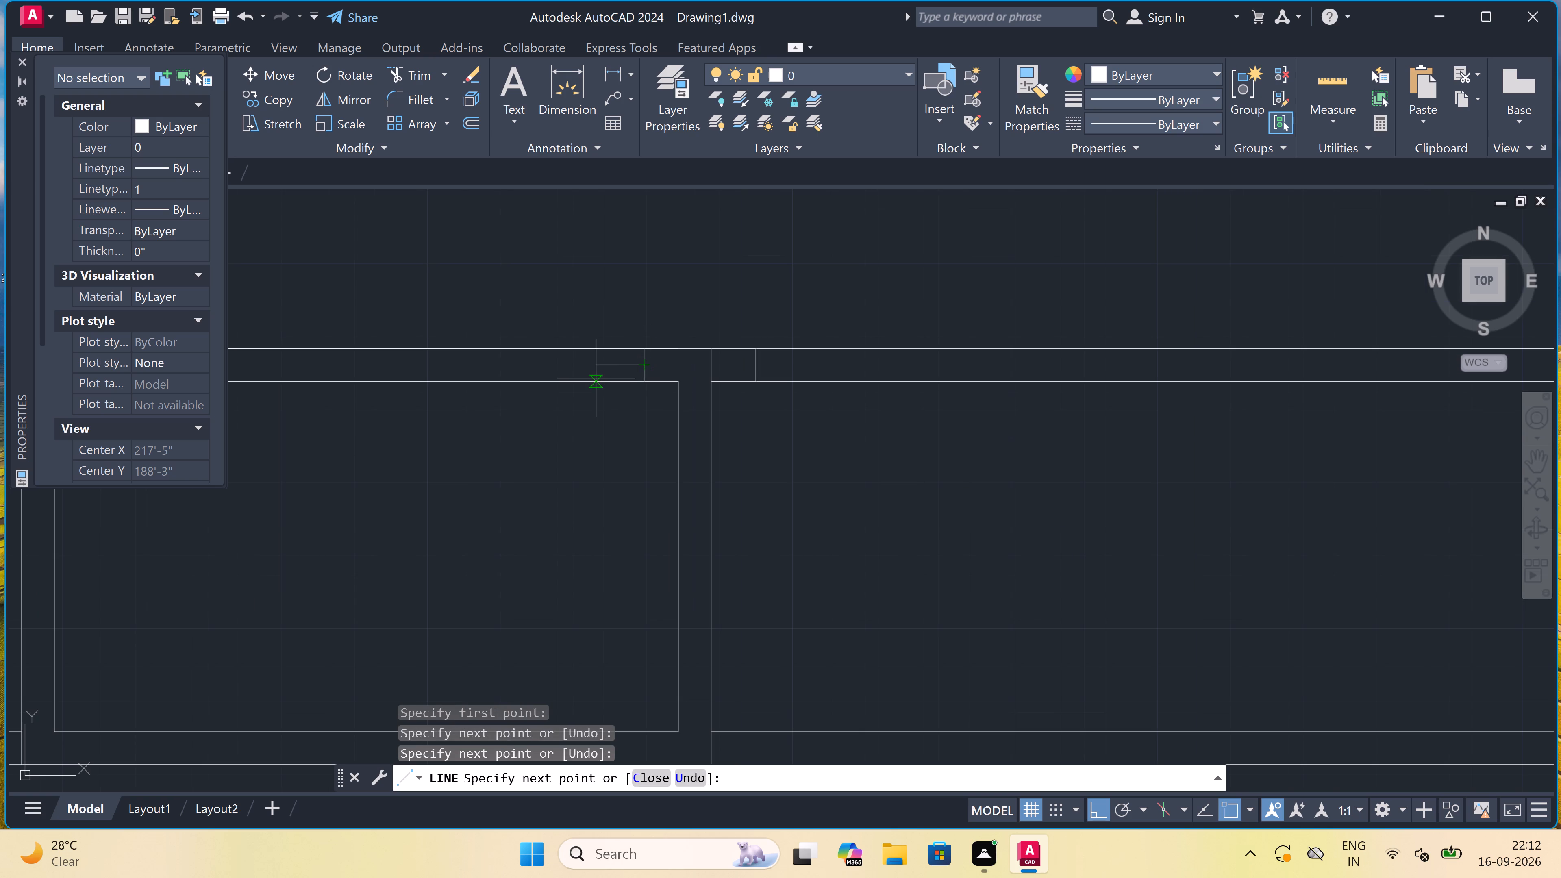
text(2")
key(space)
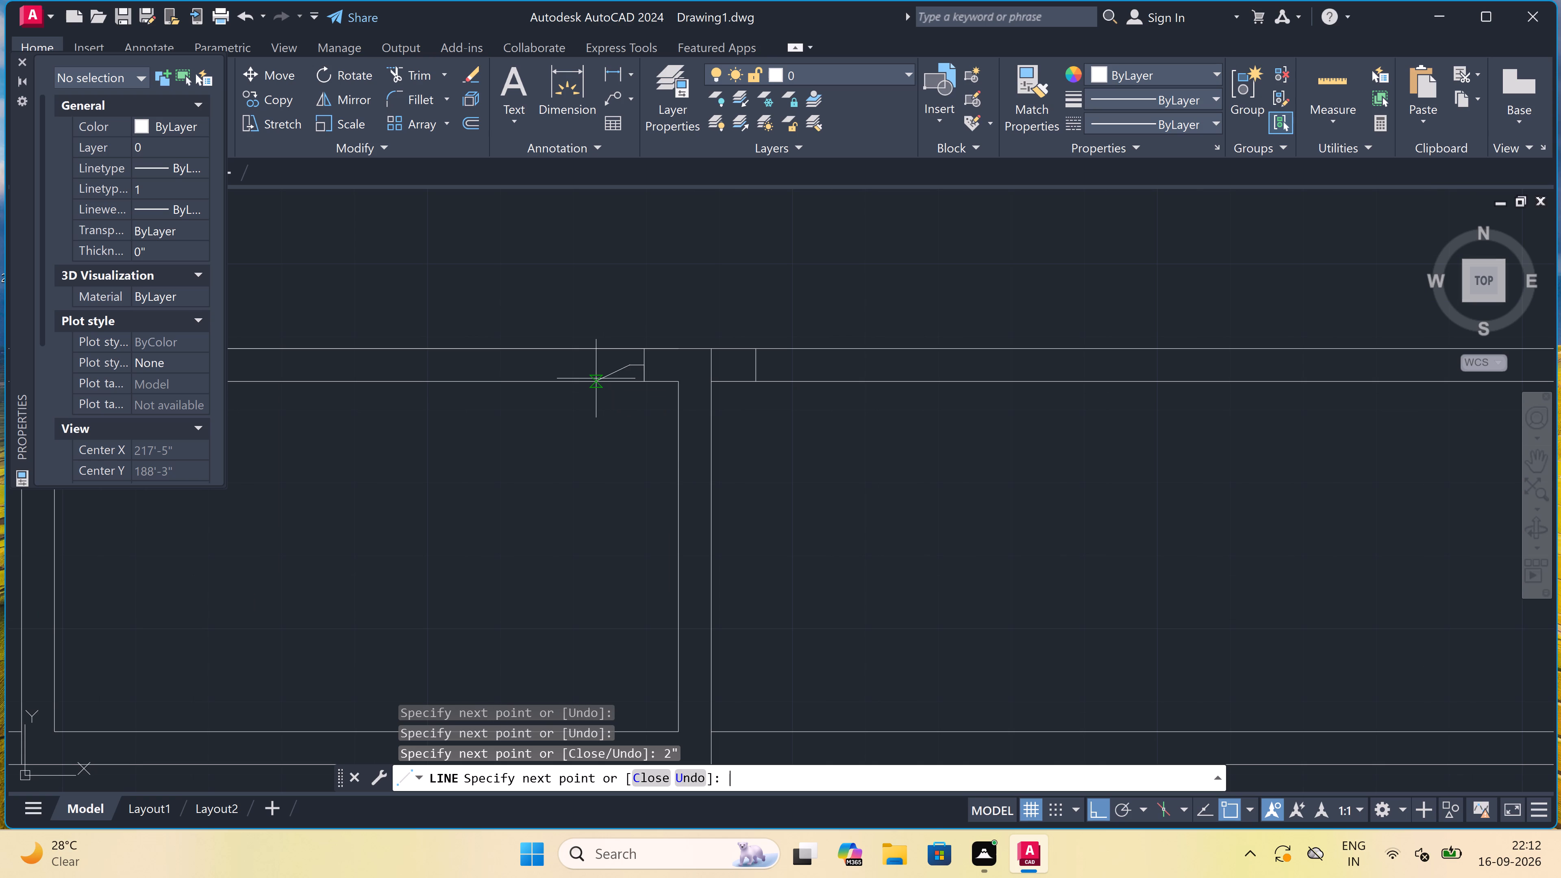
text(2')
key(space)
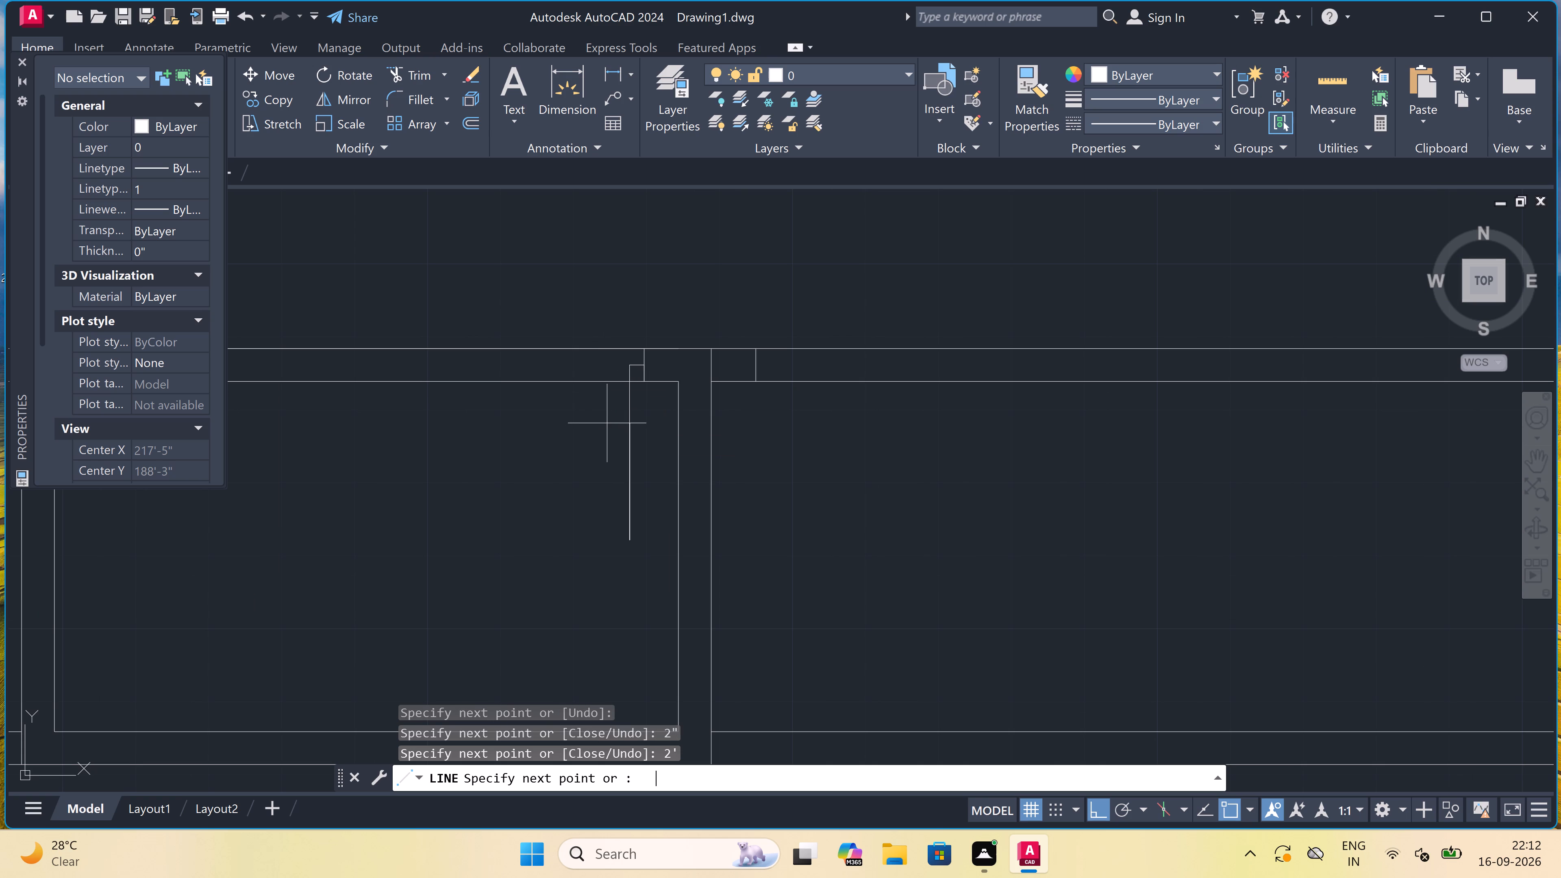
key(Escape)
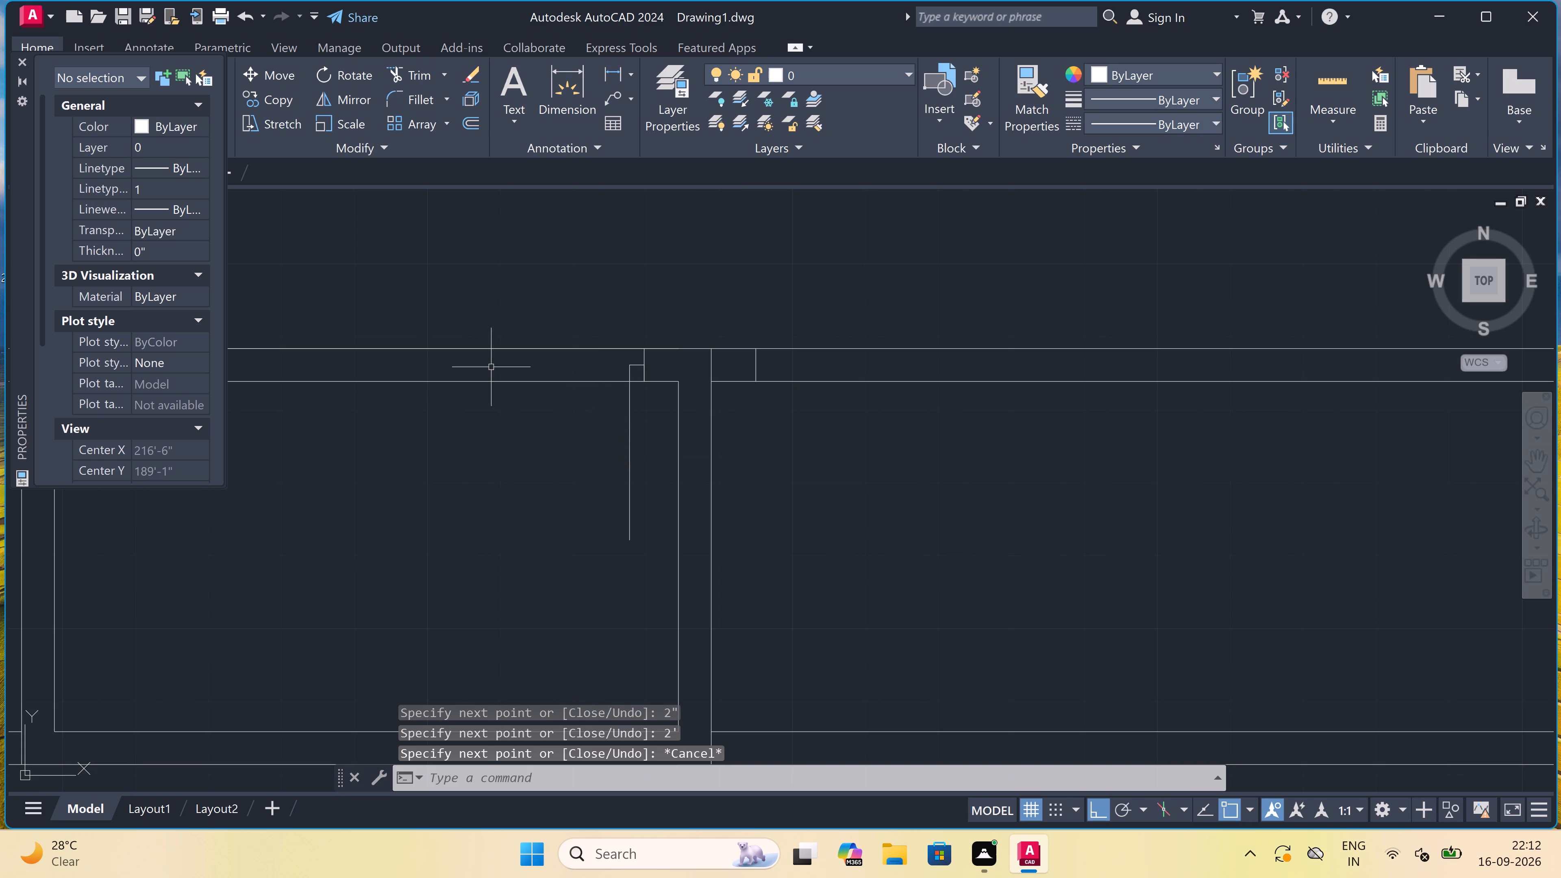
Draw another jamb line across the upper partition, left of the door leaf, with a 2" line right from its midpoint.
key(space)
double_click(446, 348)
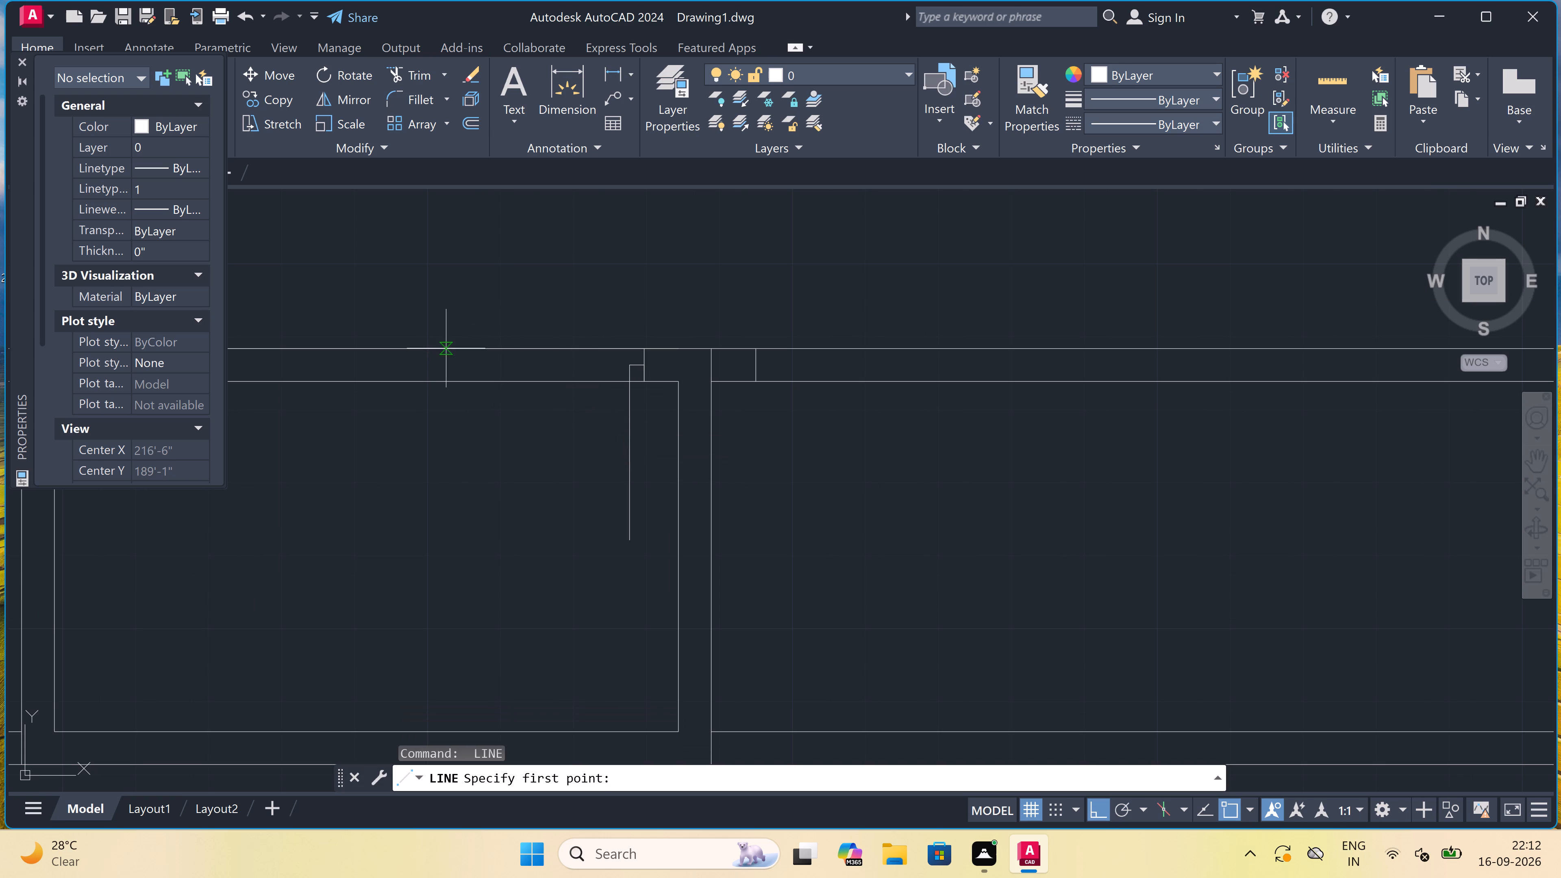
click(450, 381)
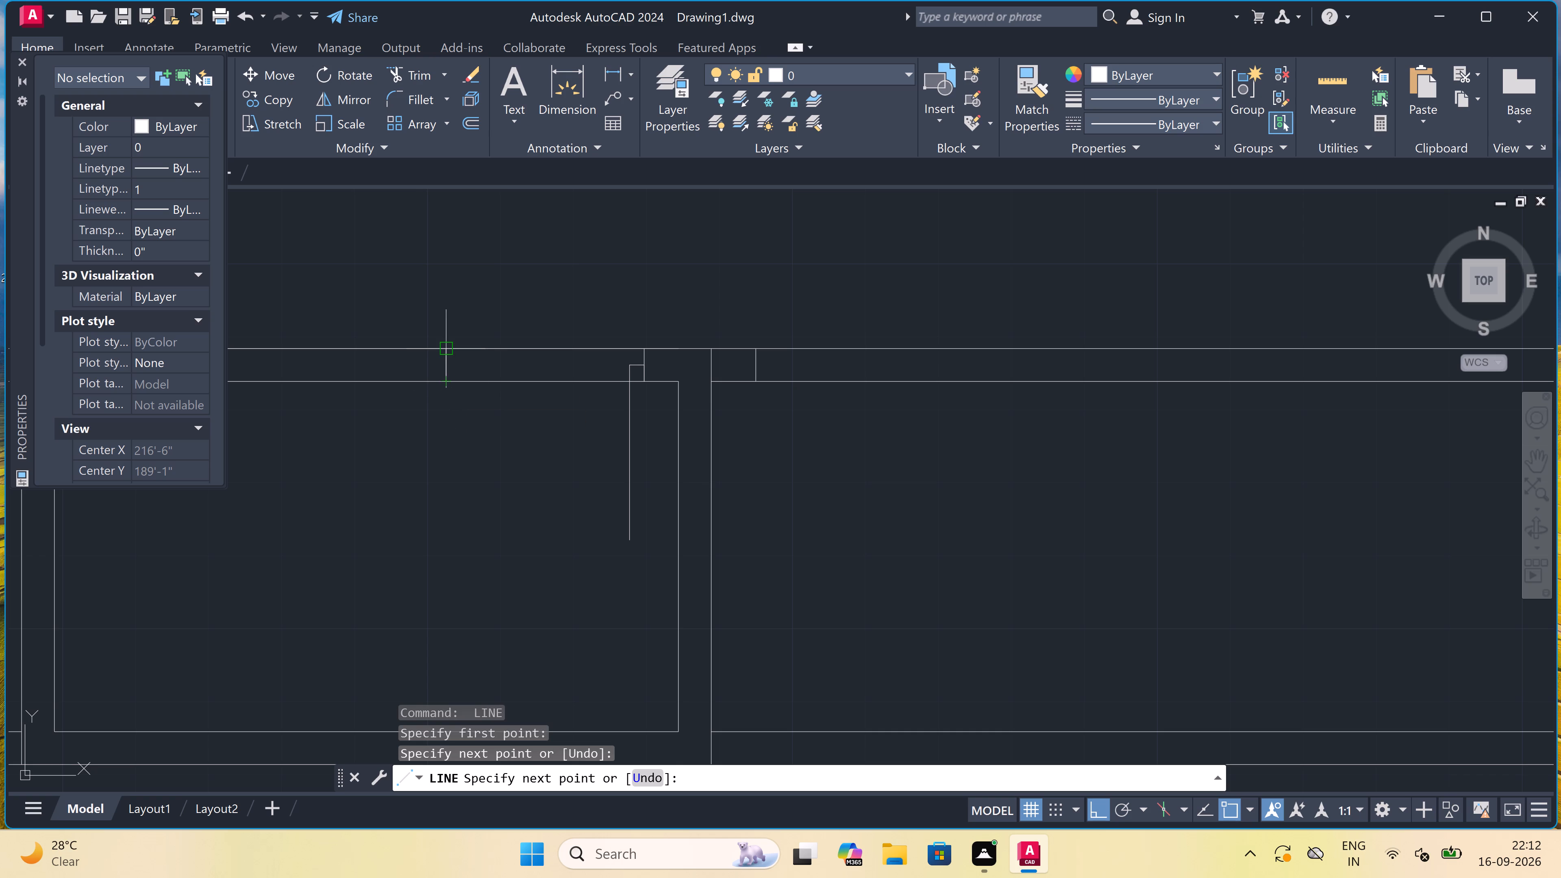
scroll(446, 350, up, 2)
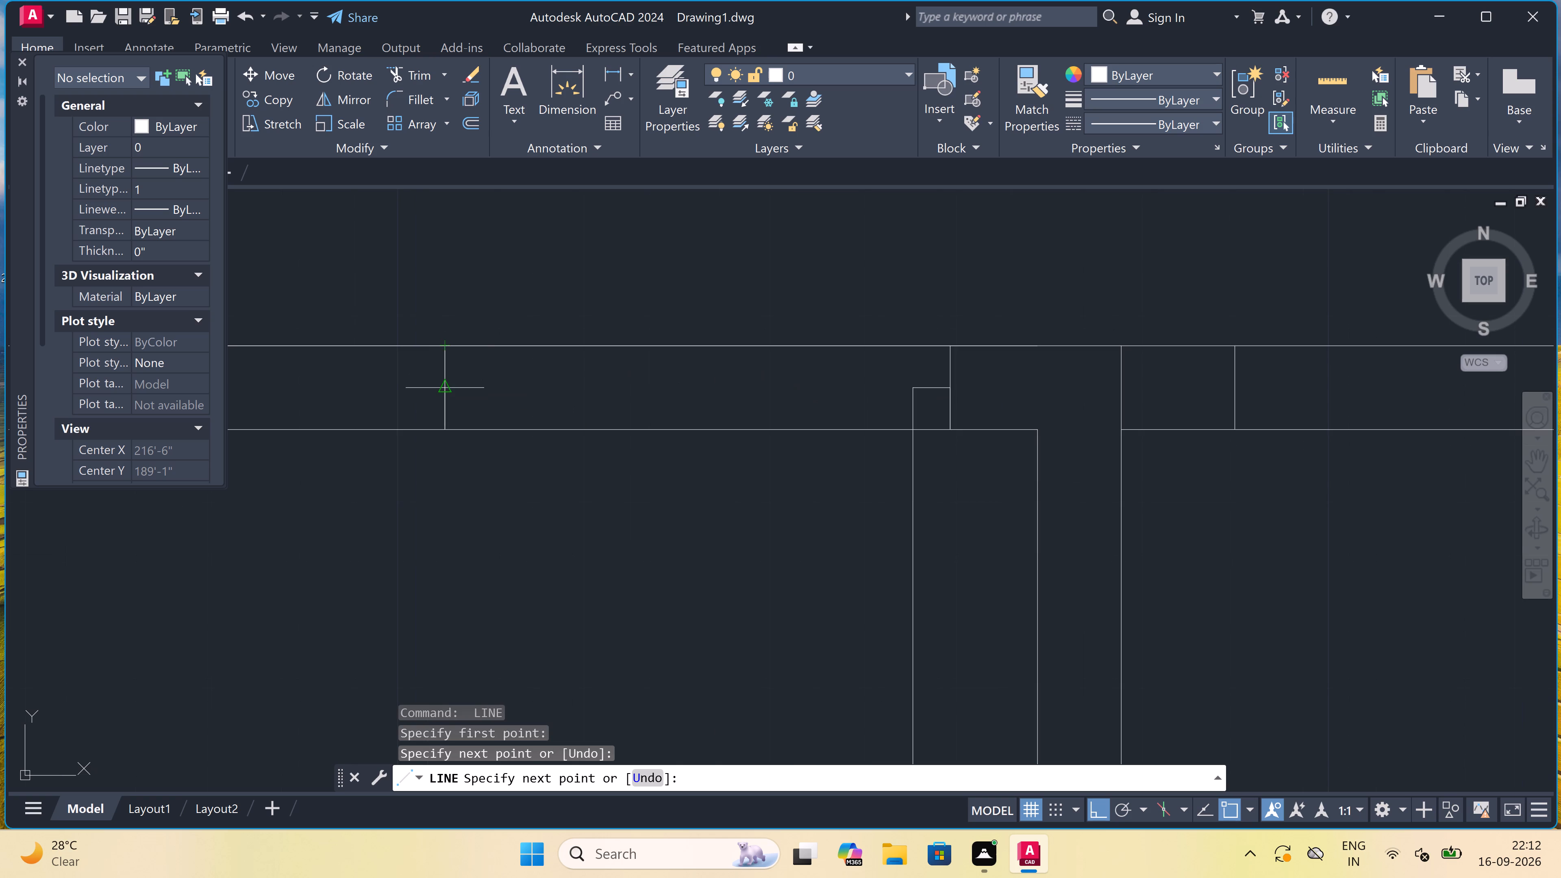
double_click(446, 388)
text(2")
key(space)
key(Escape)
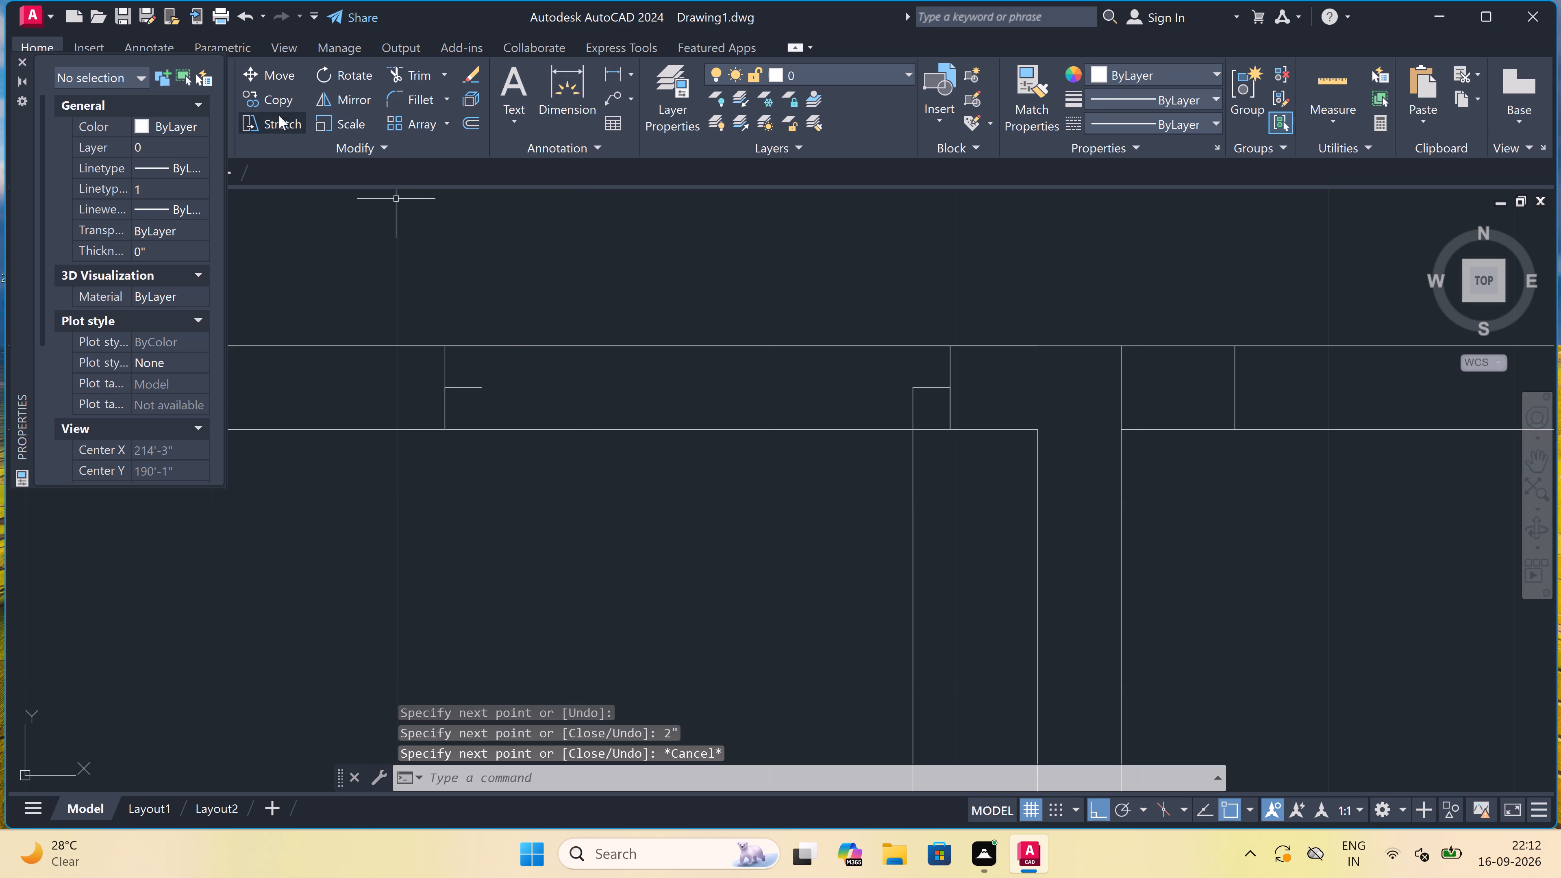
Close the Properties palette.
scroll(289, 102, down, 1)
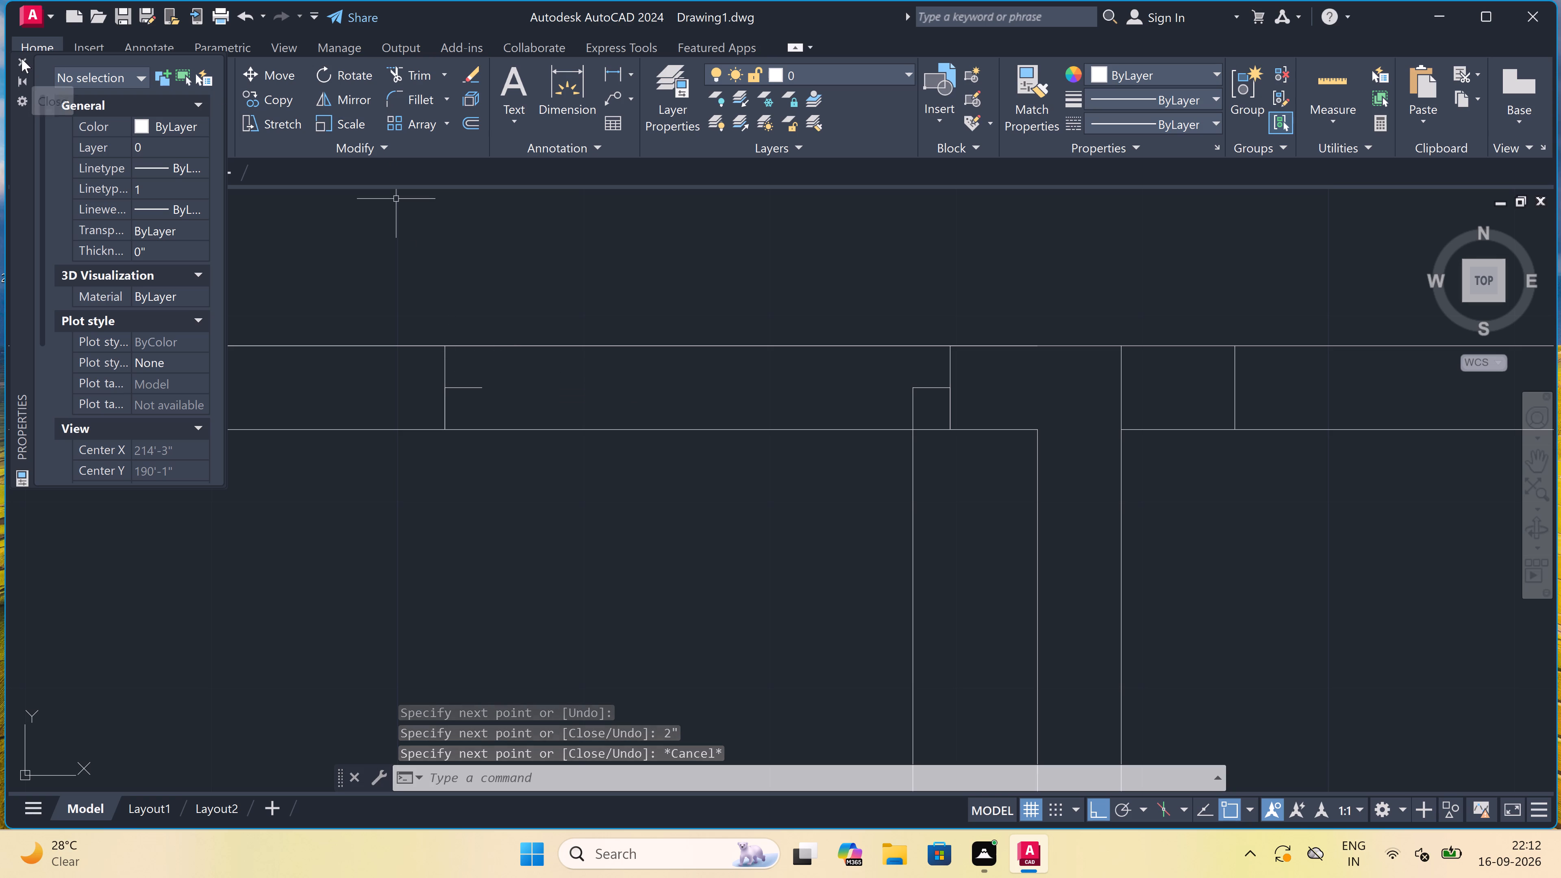
double_click(19, 57)
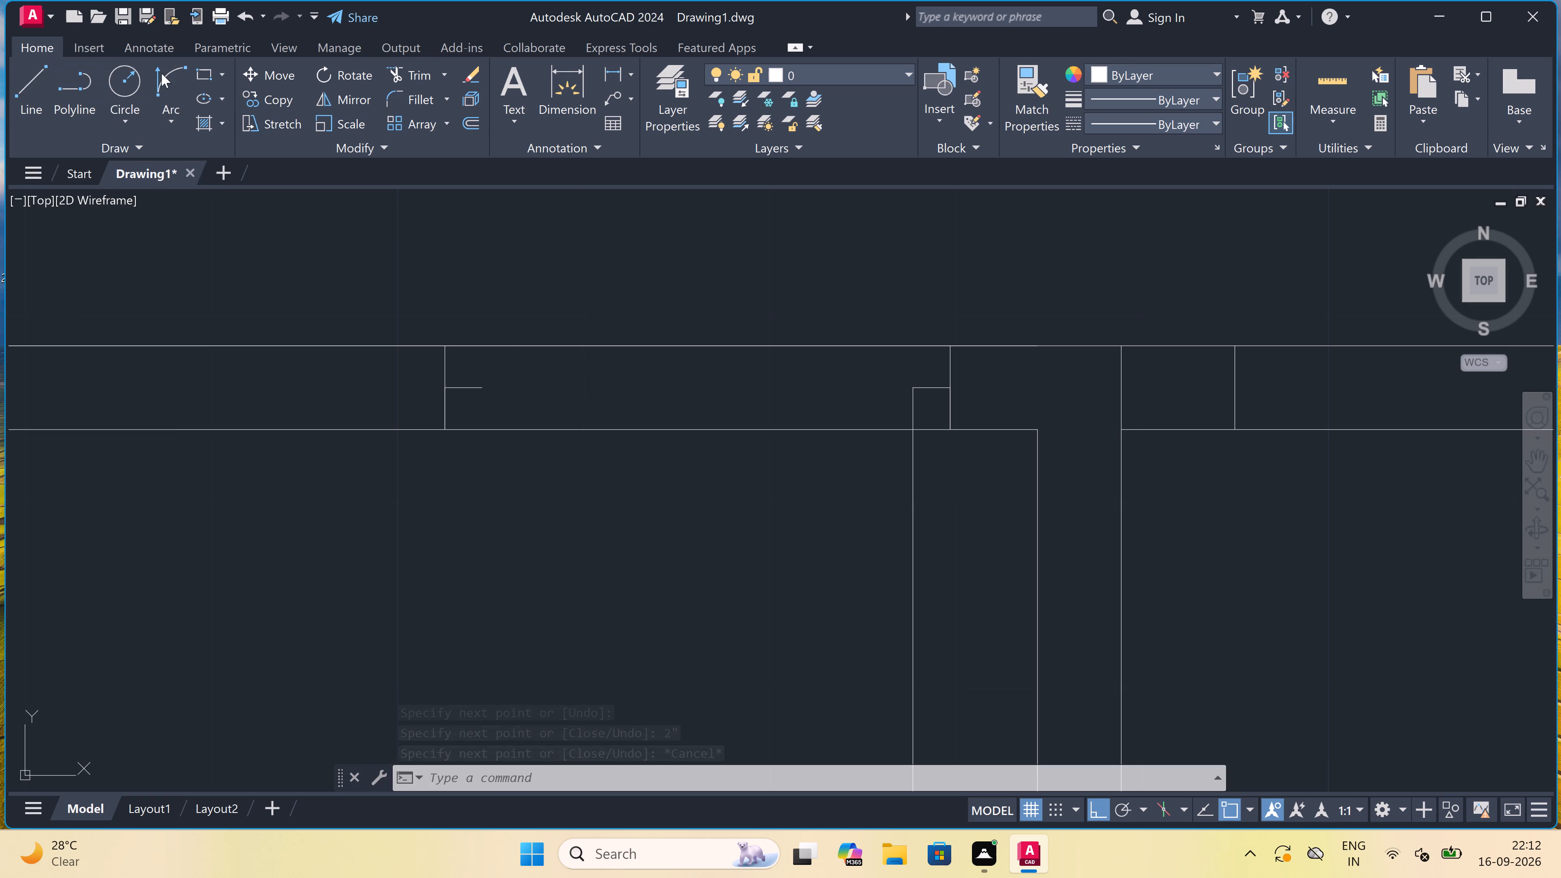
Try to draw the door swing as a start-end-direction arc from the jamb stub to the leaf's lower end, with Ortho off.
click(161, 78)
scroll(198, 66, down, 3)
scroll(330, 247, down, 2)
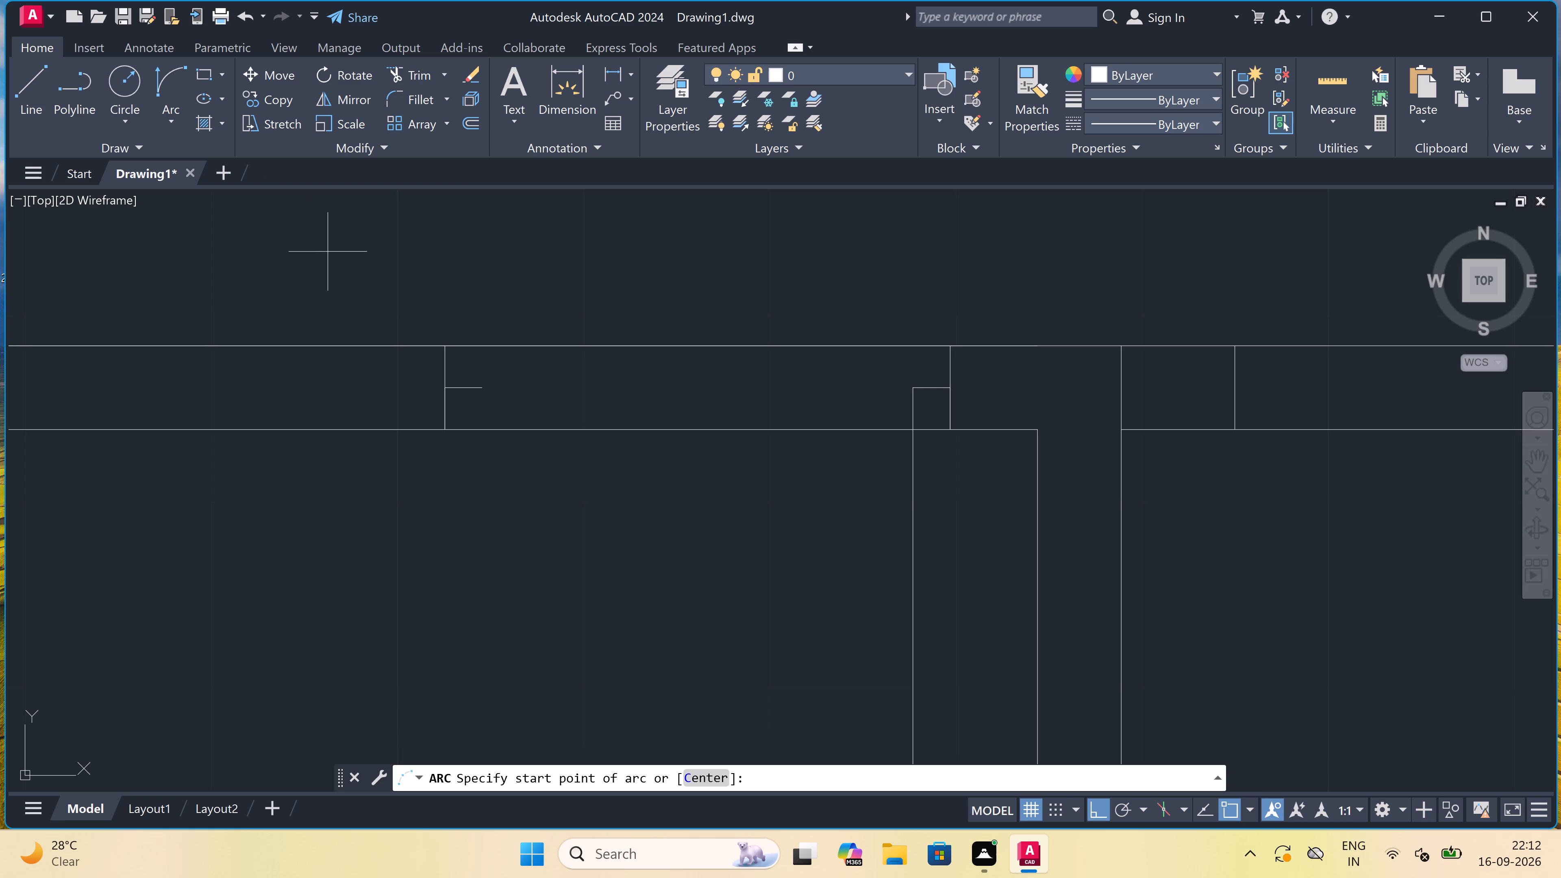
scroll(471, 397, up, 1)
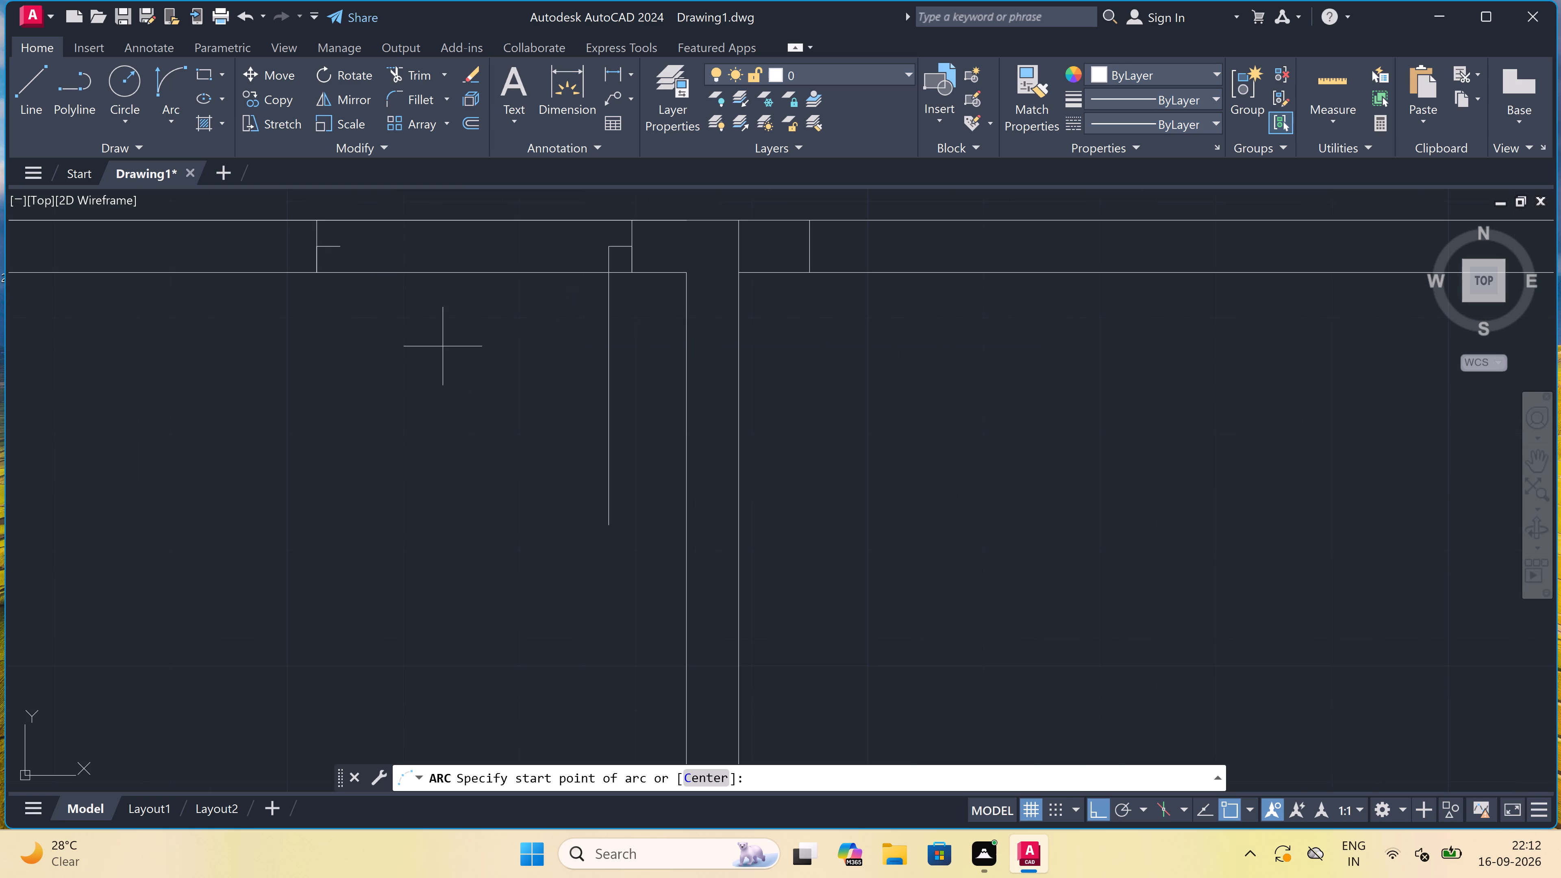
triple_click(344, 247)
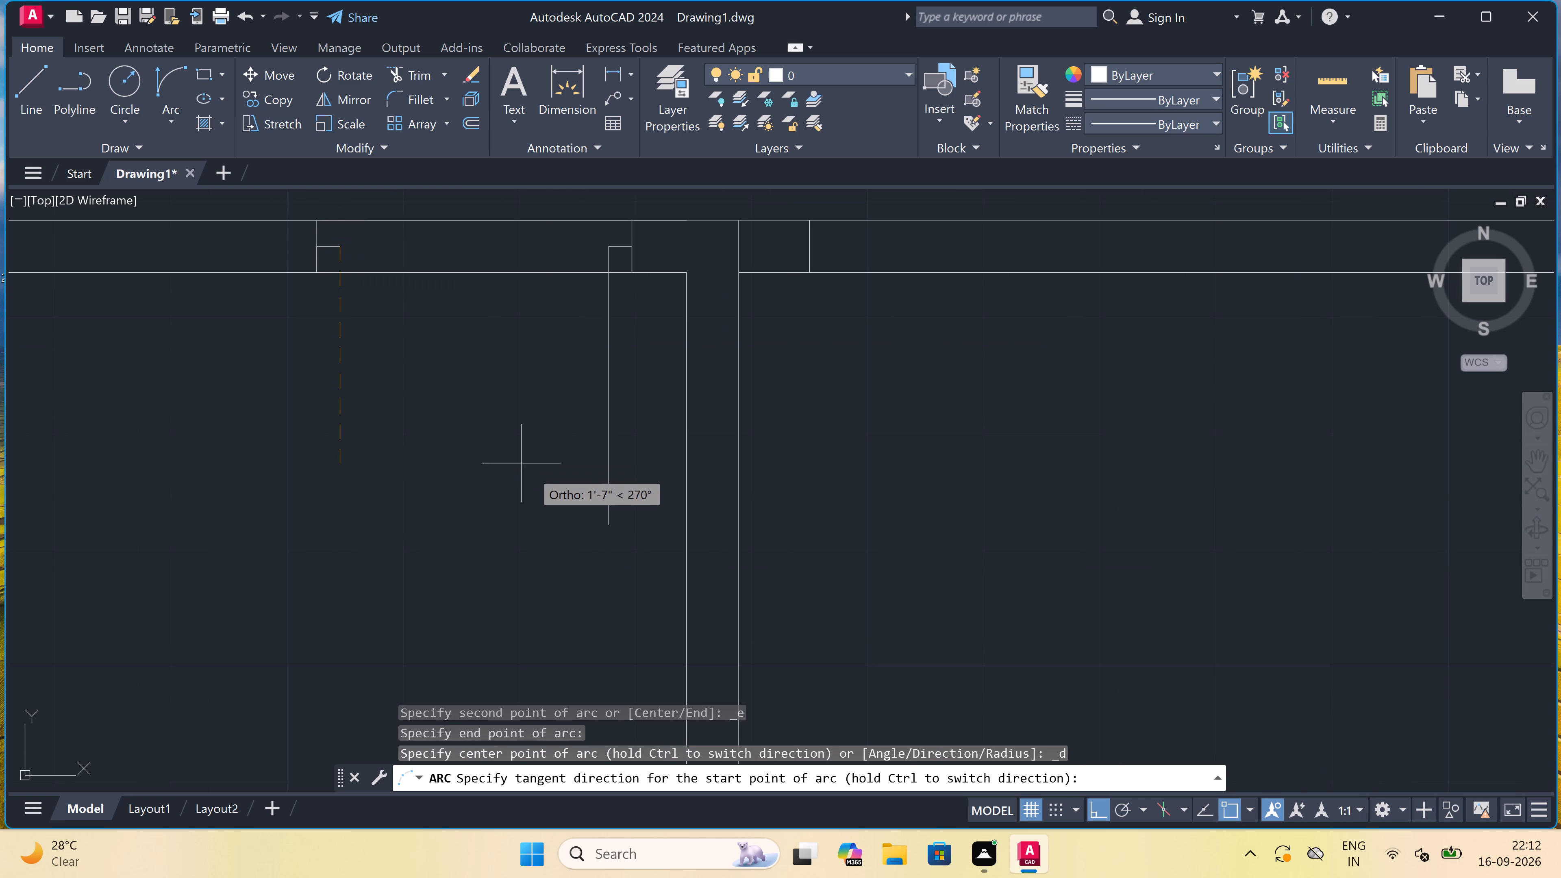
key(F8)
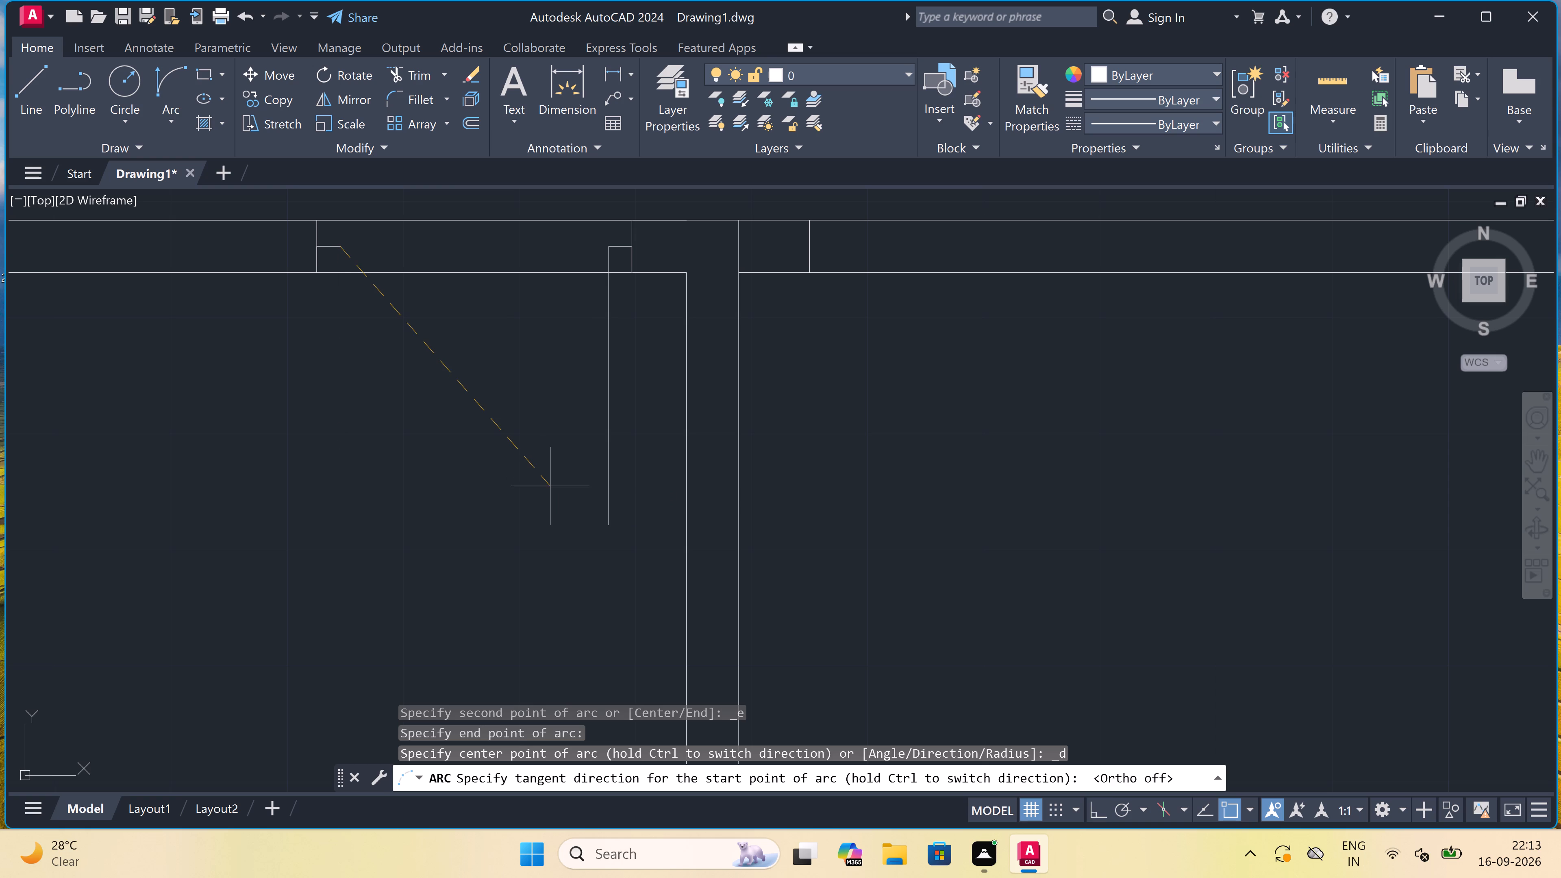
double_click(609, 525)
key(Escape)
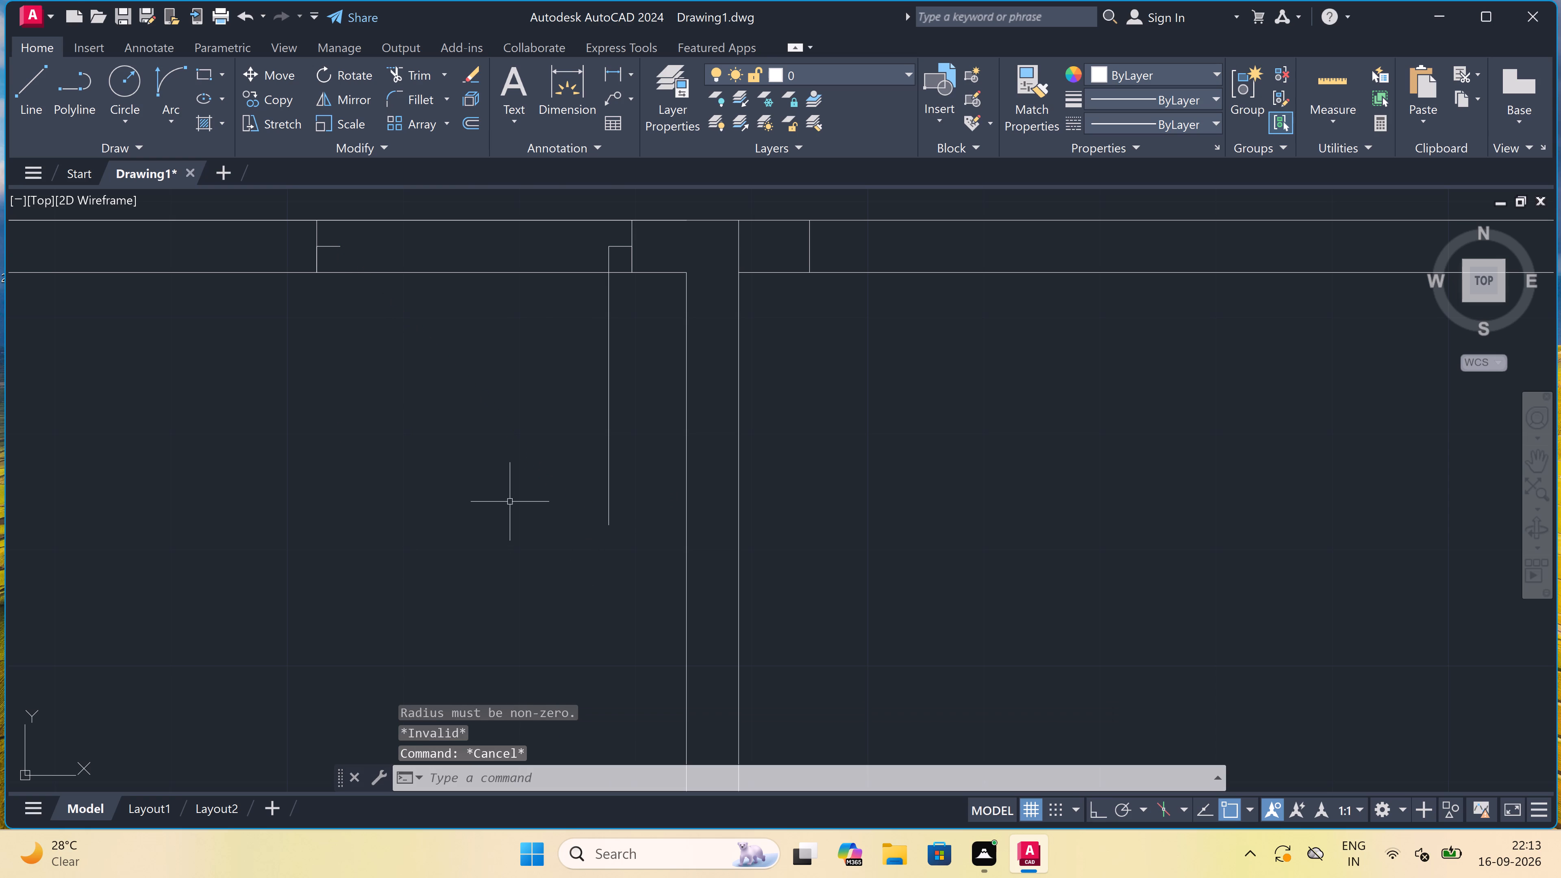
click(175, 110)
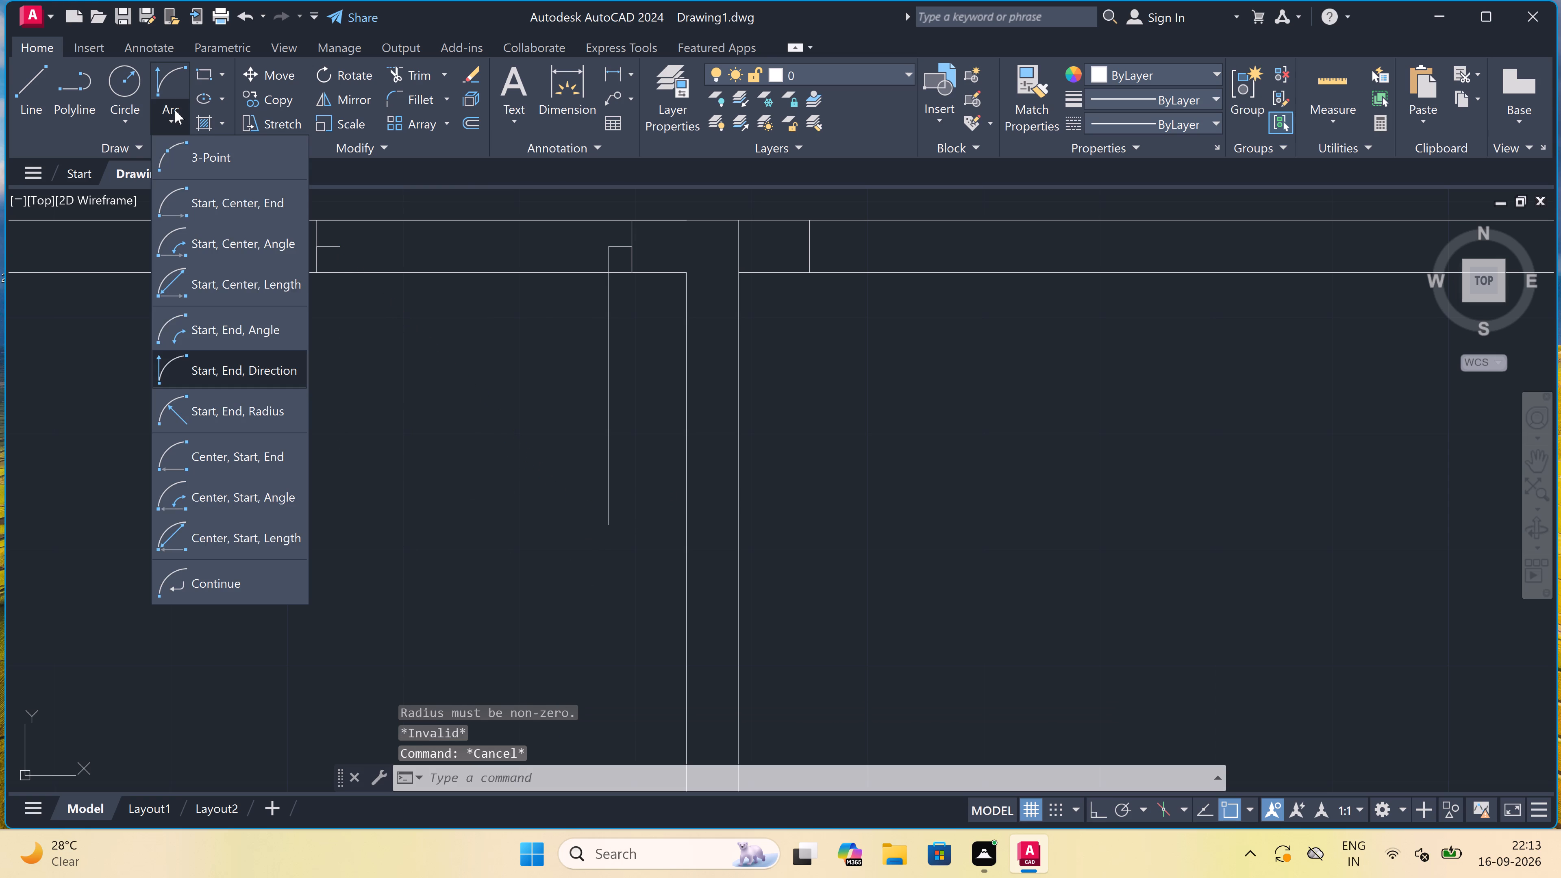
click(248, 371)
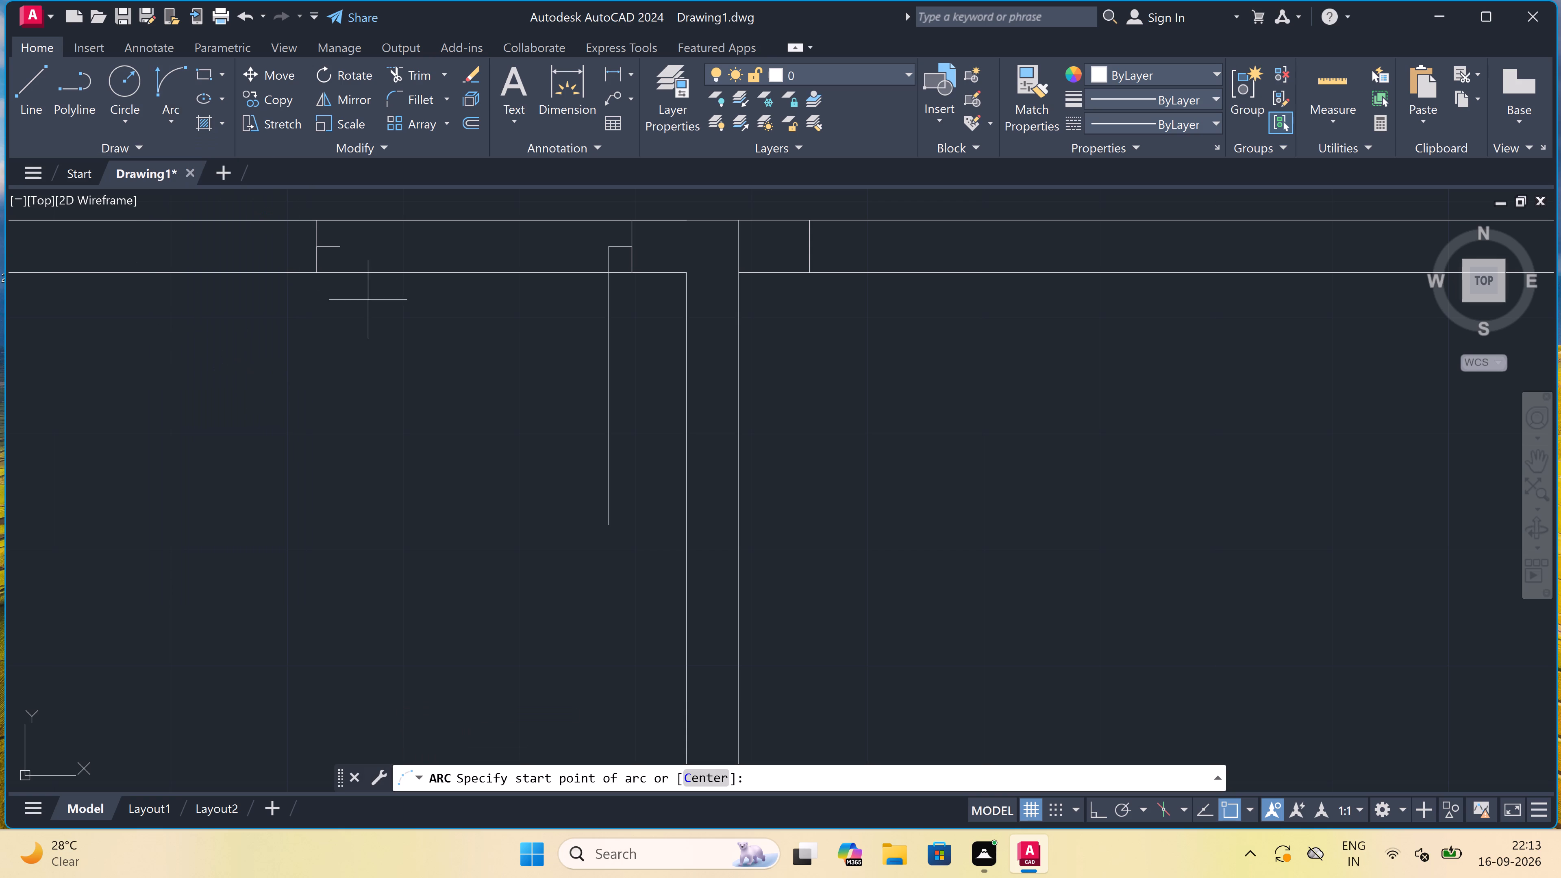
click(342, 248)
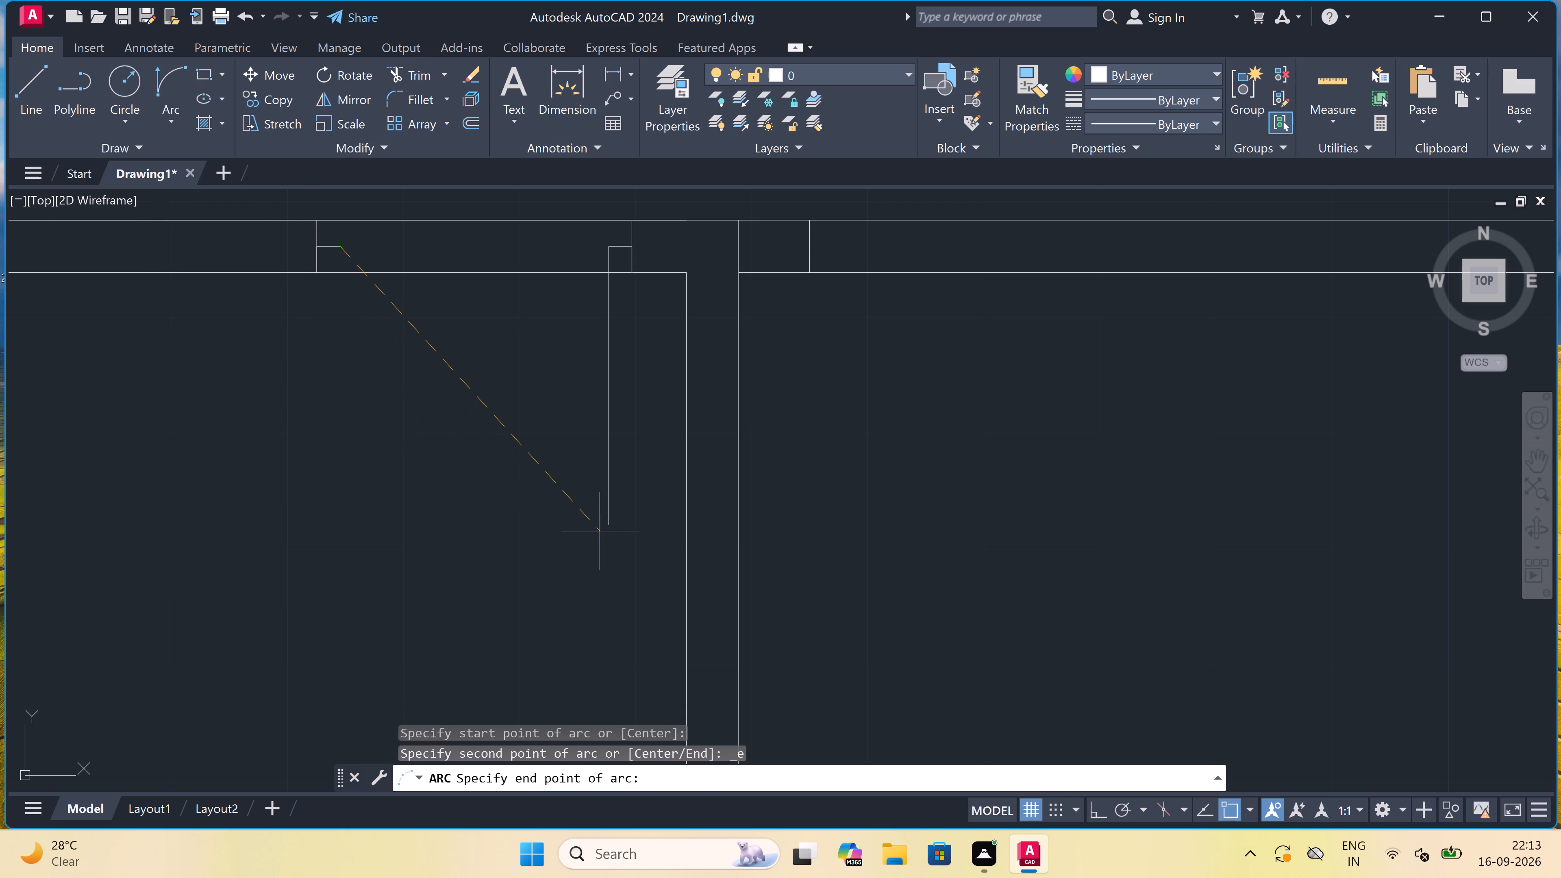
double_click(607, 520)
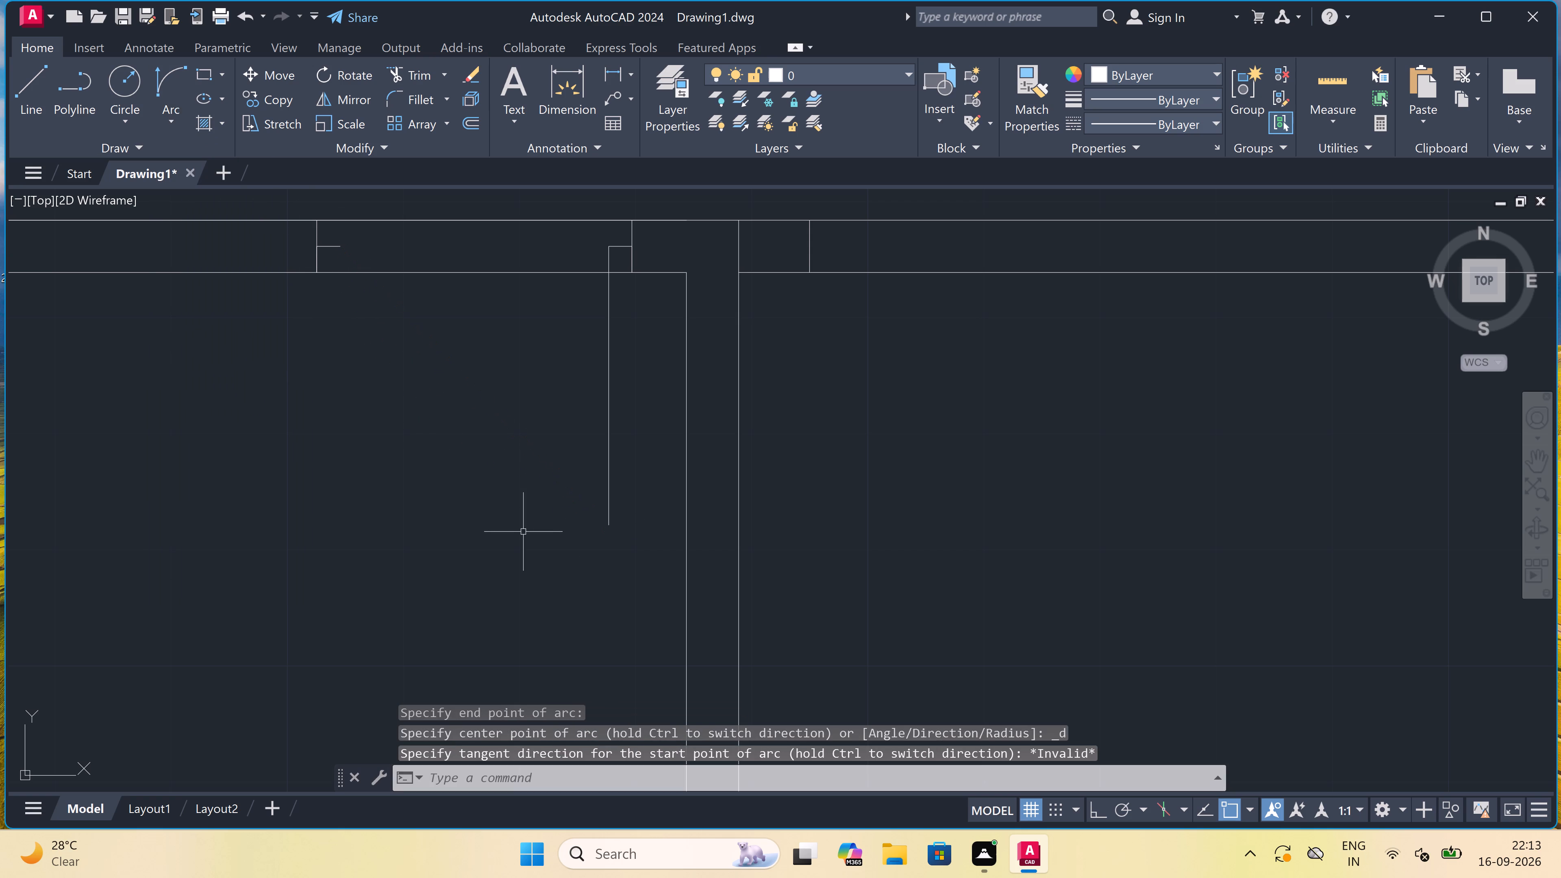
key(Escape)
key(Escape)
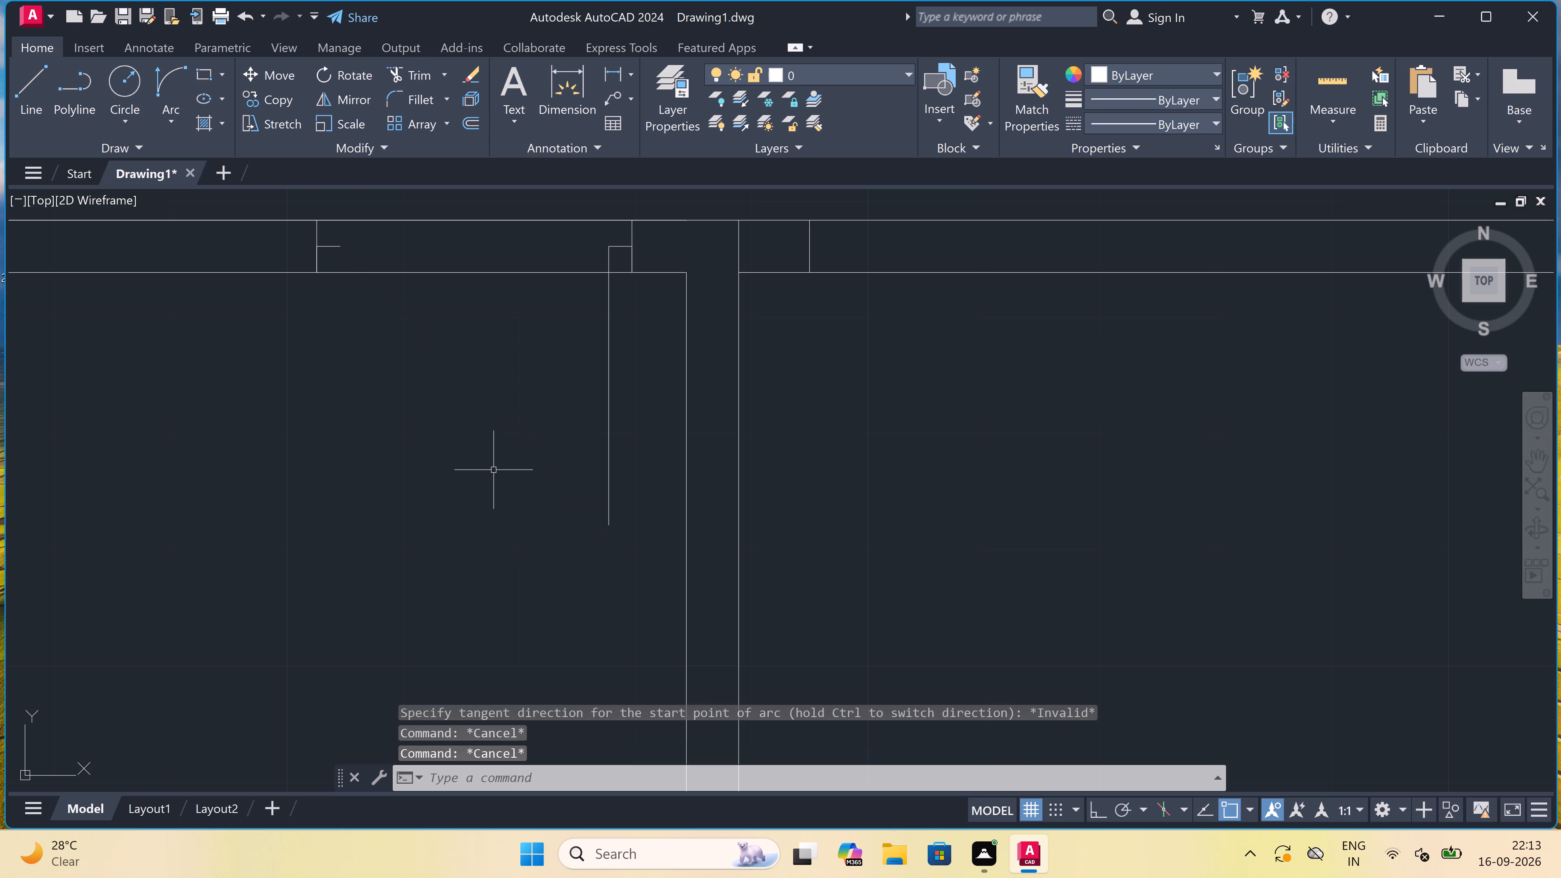
Draw the door swing as a start-end-direction arc from the left jamb's 2" stub to the lower end of the door leaf.
scroll(487, 469, down, 2)
scroll(463, 406, up, 2)
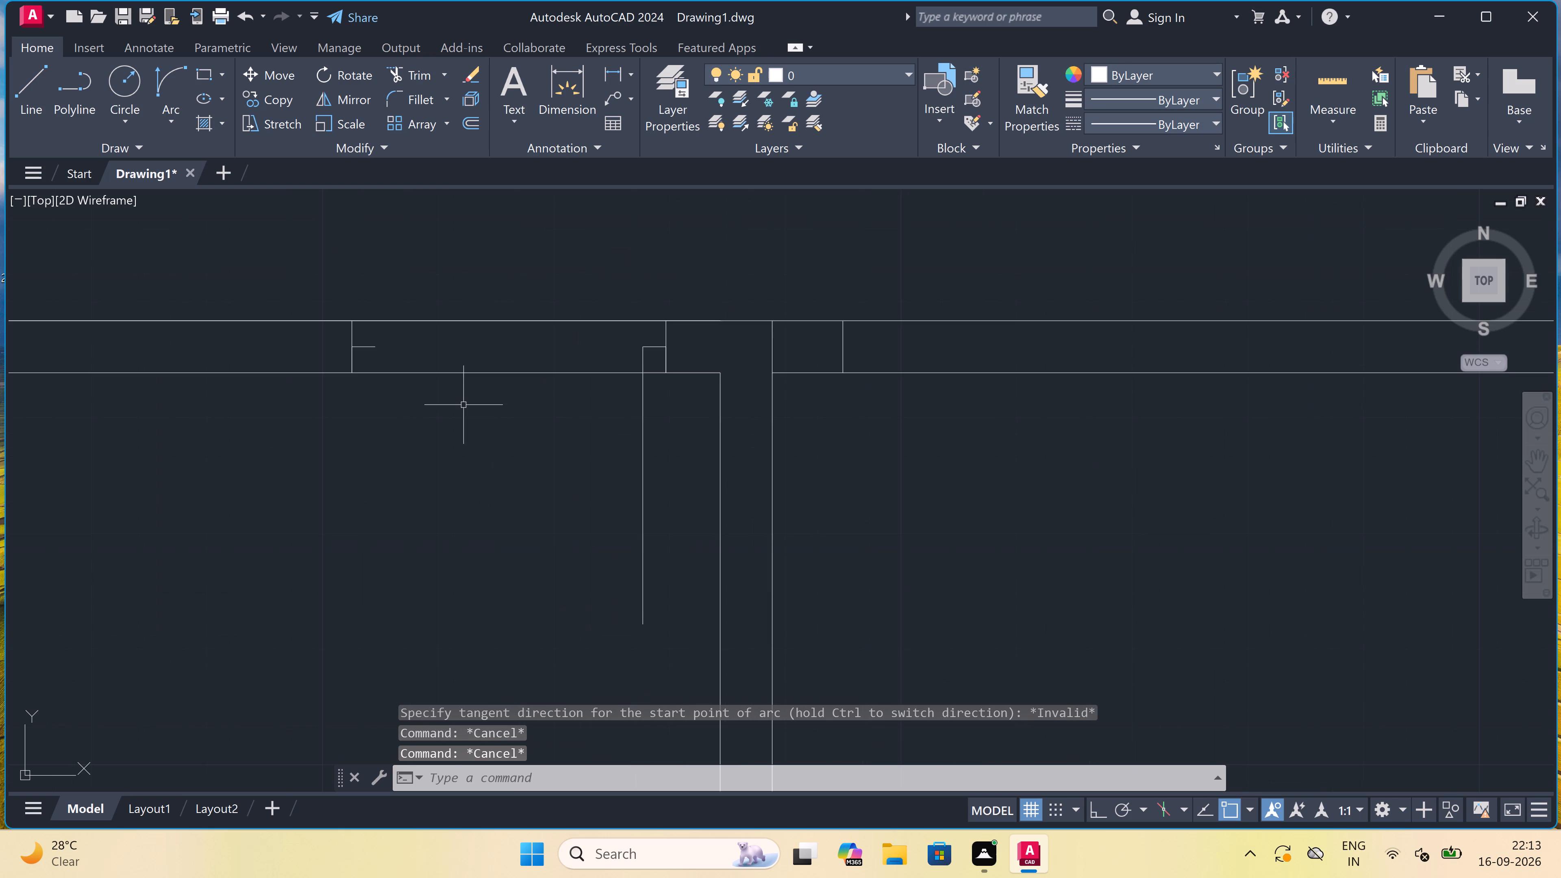
scroll(460, 401, down, 3)
scroll(454, 414, up, 2)
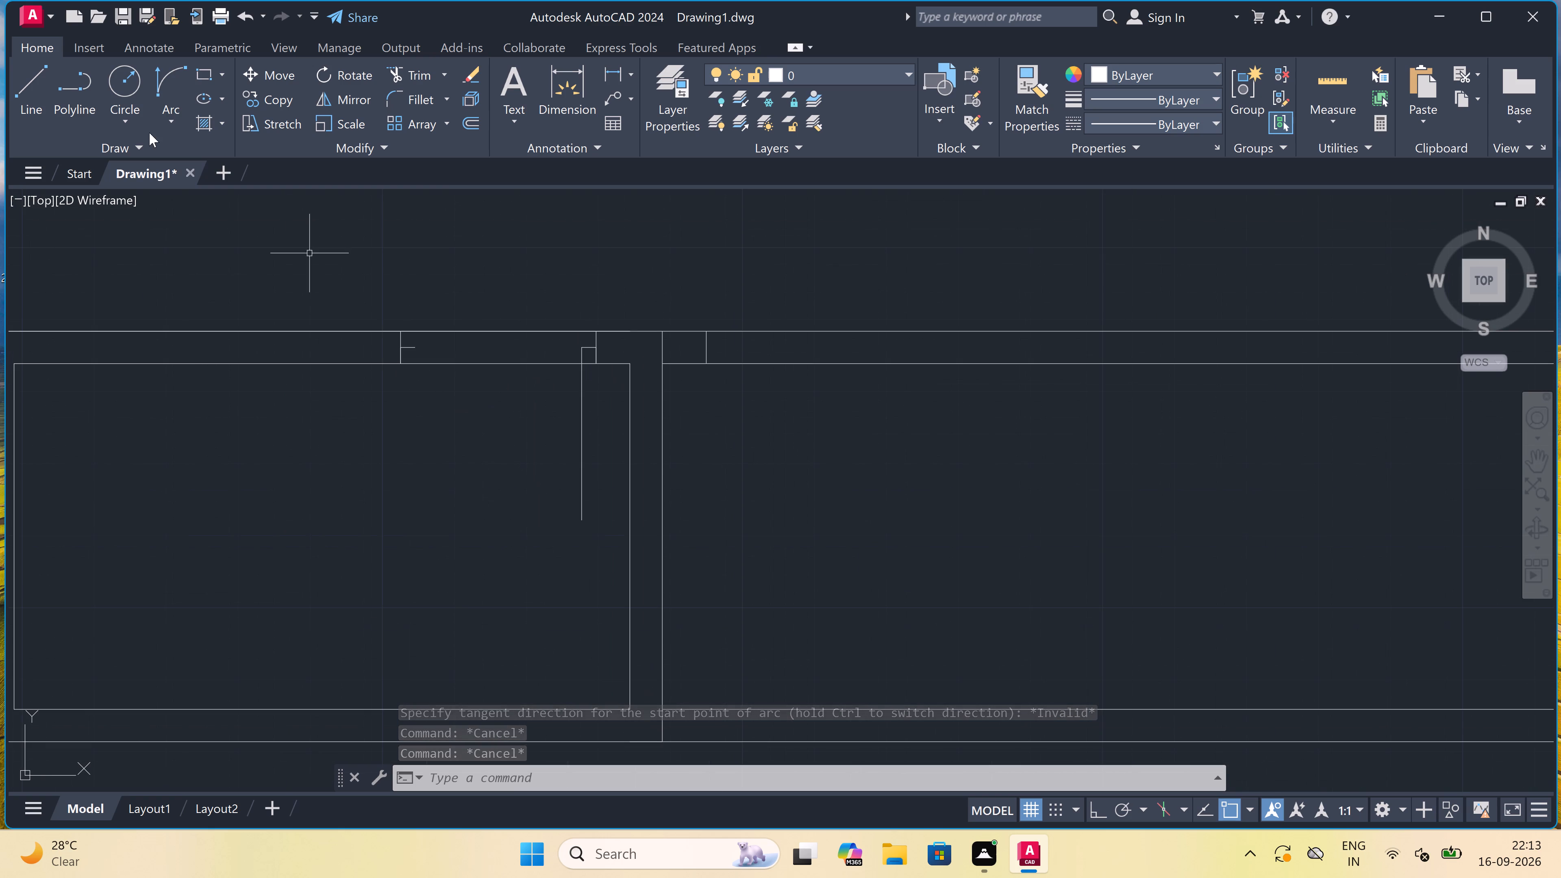
click(162, 73)
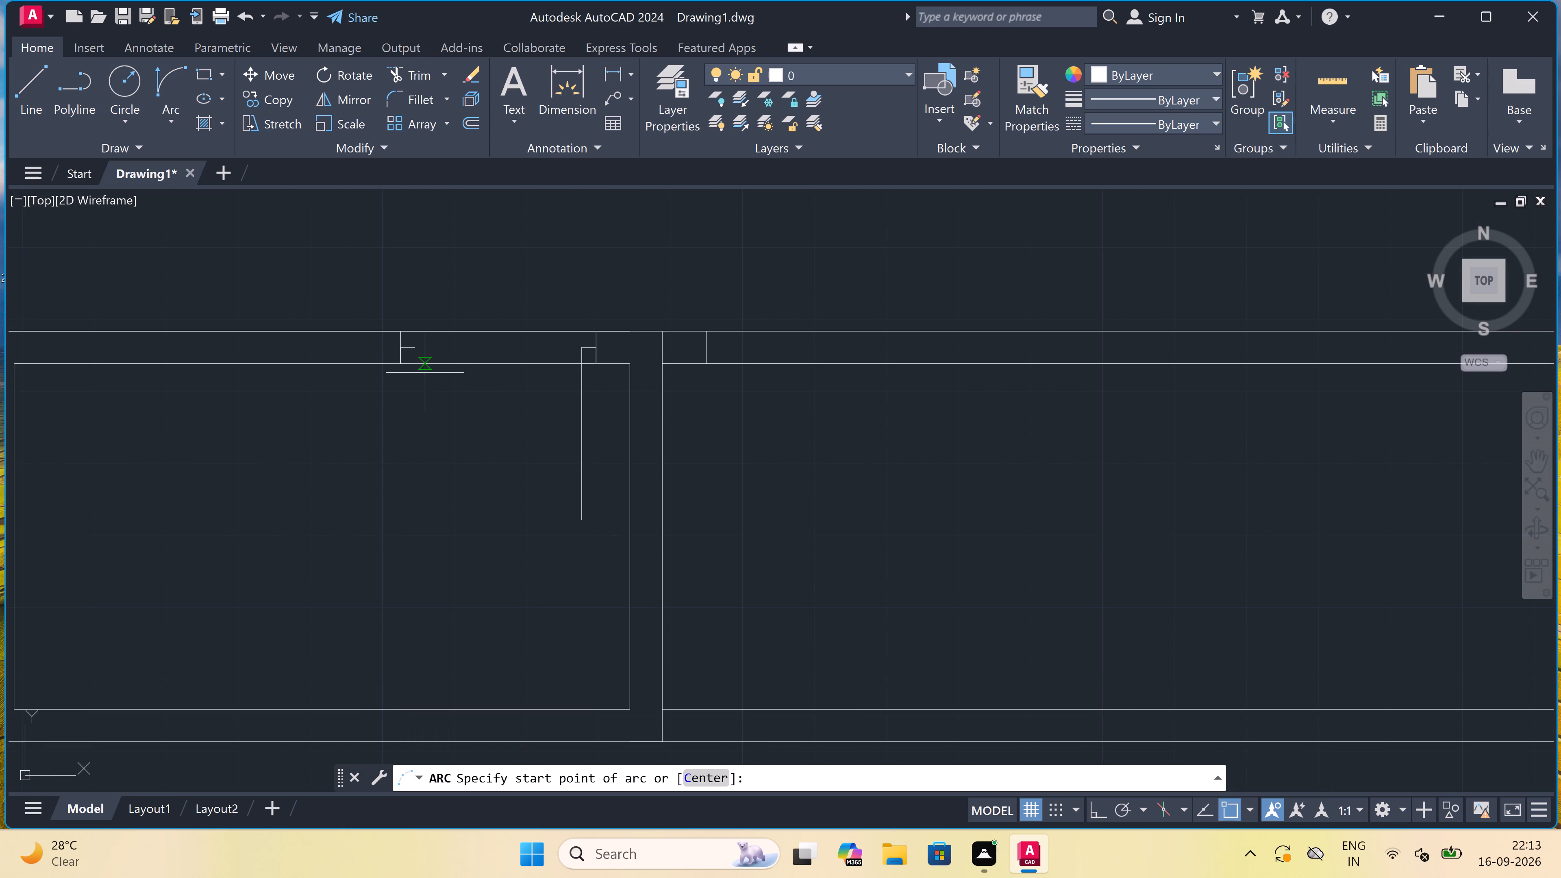
click(415, 343)
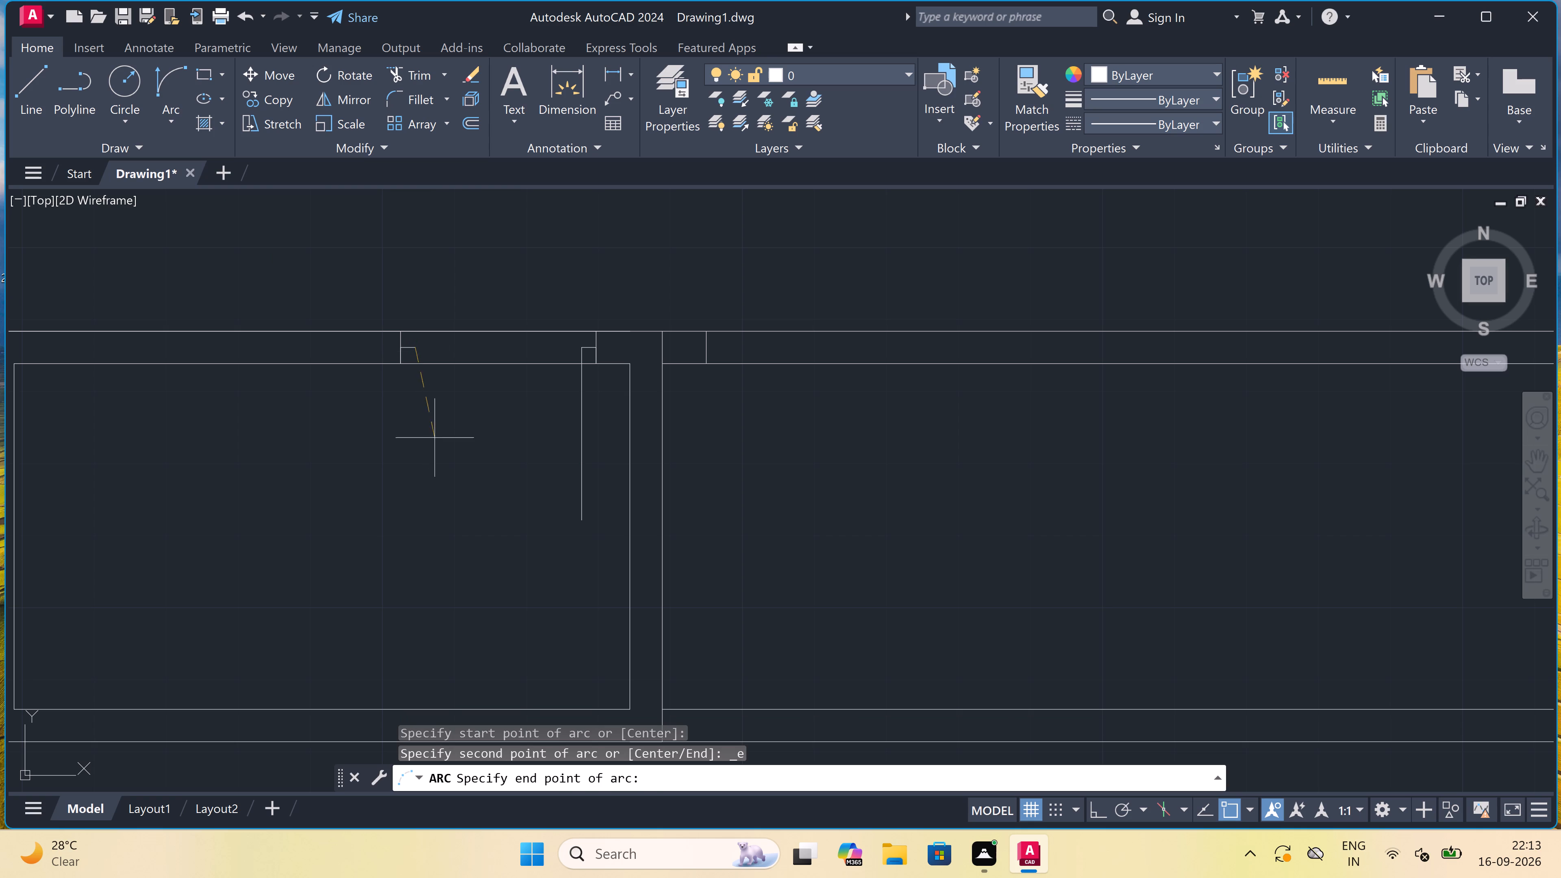
scroll(538, 534, up, 2)
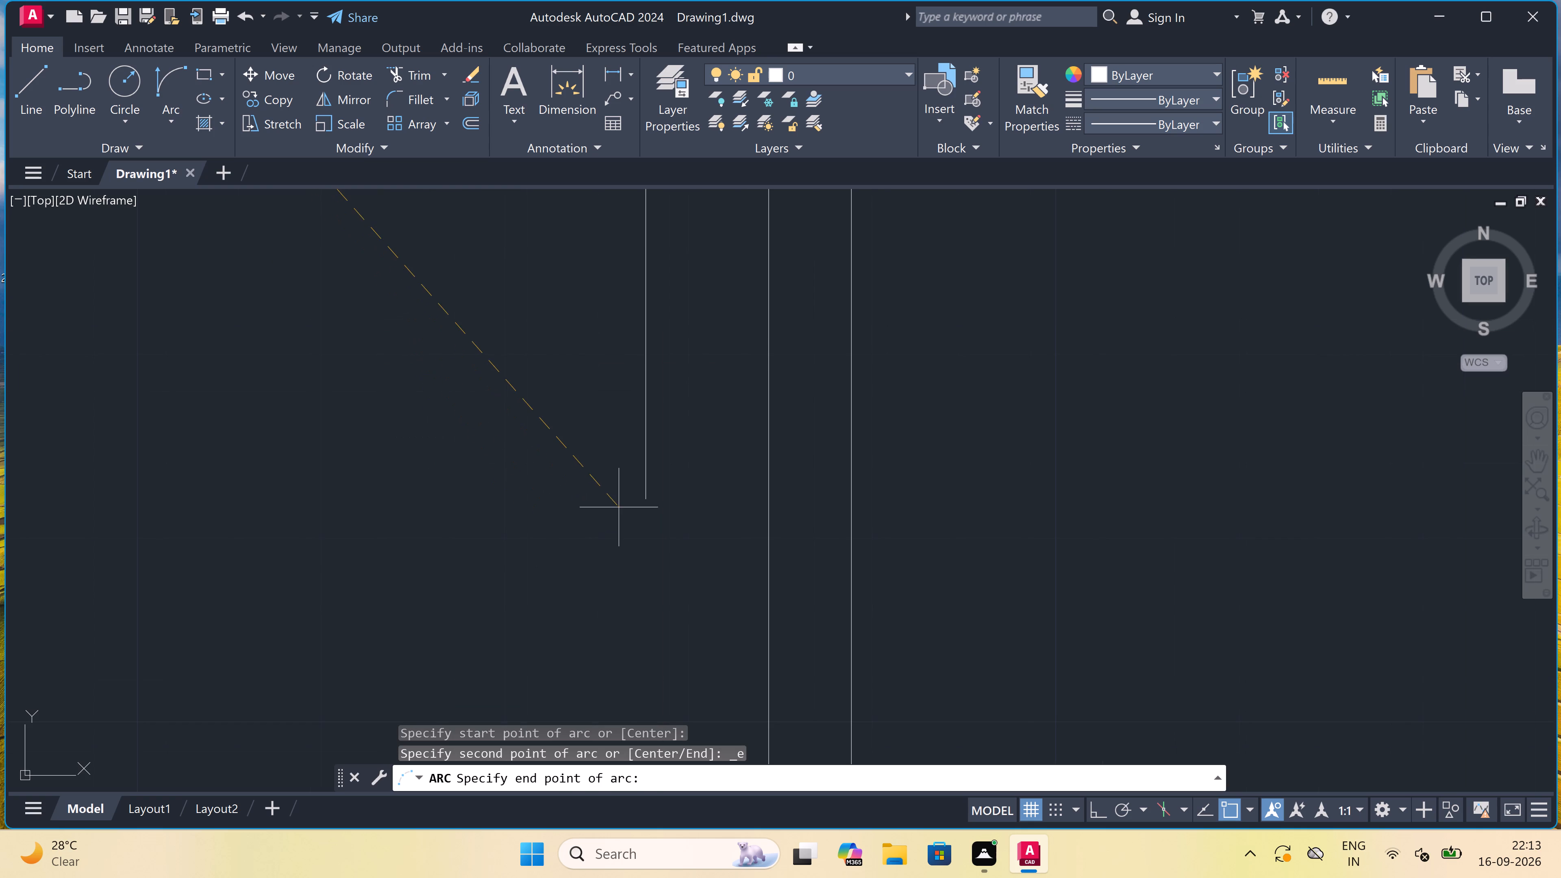
click(650, 502)
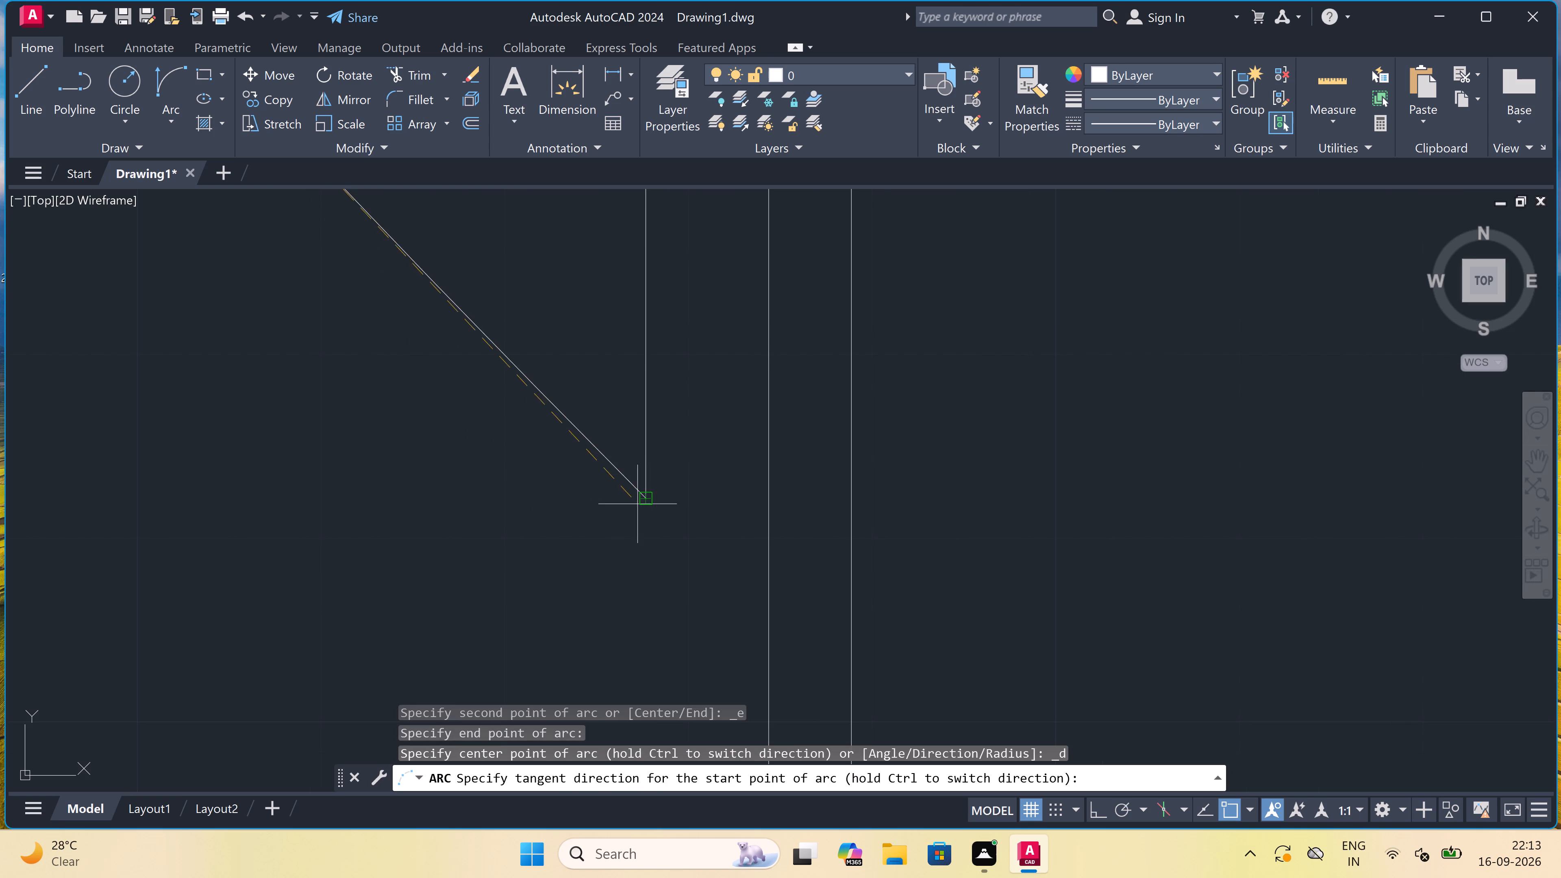
scroll(480, 514, down, 5)
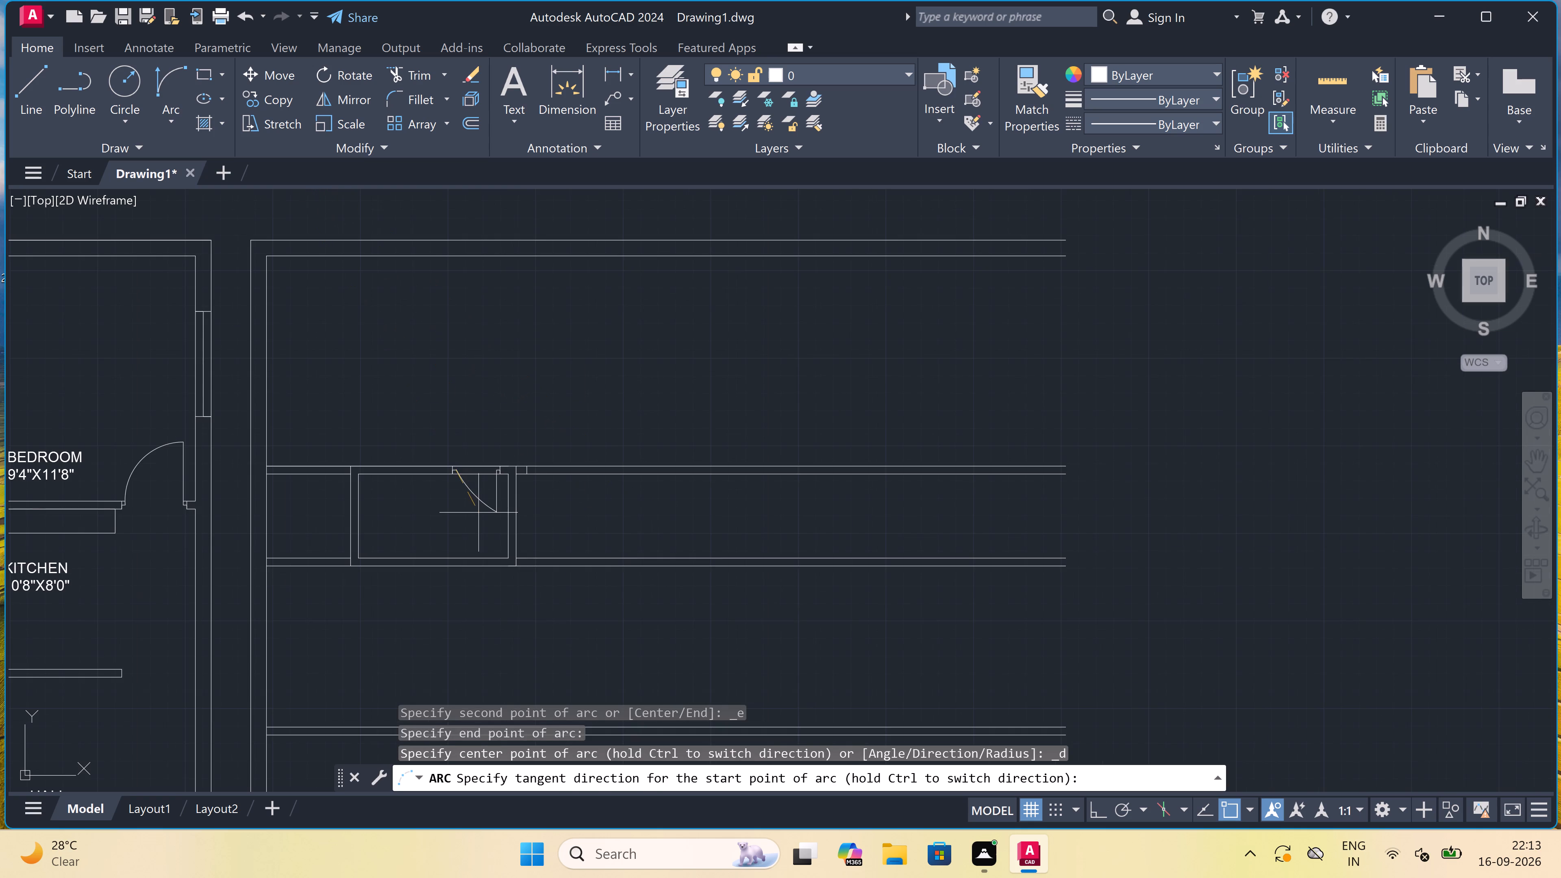
scroll(448, 519, up, 4)
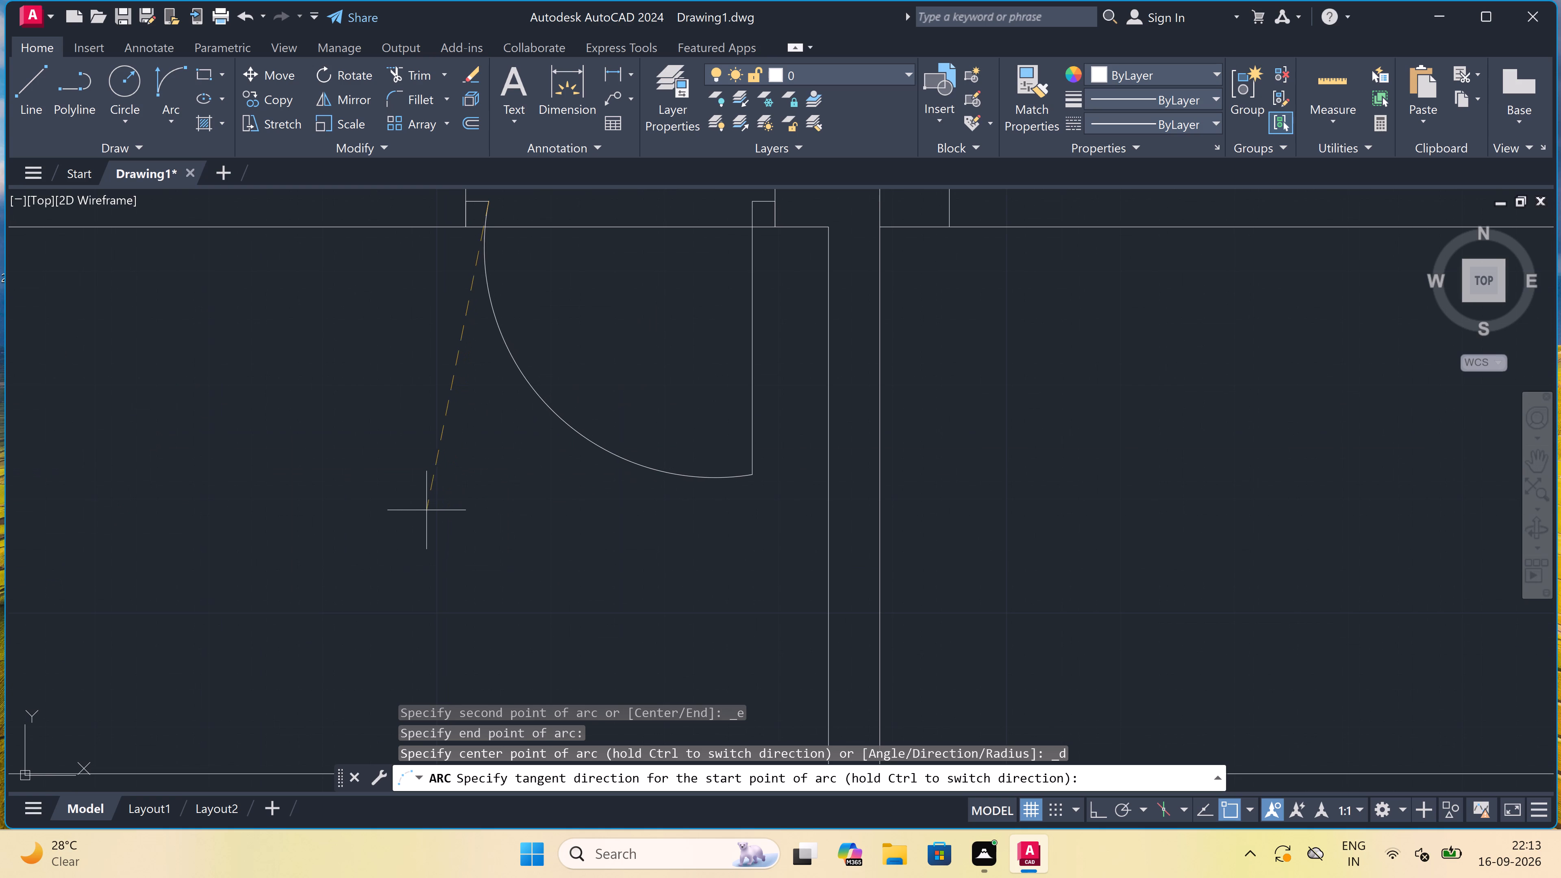
click(426, 510)
Trim both lines of the upper partition between the two door jambs to open the doorway.
key(t)
key(r)
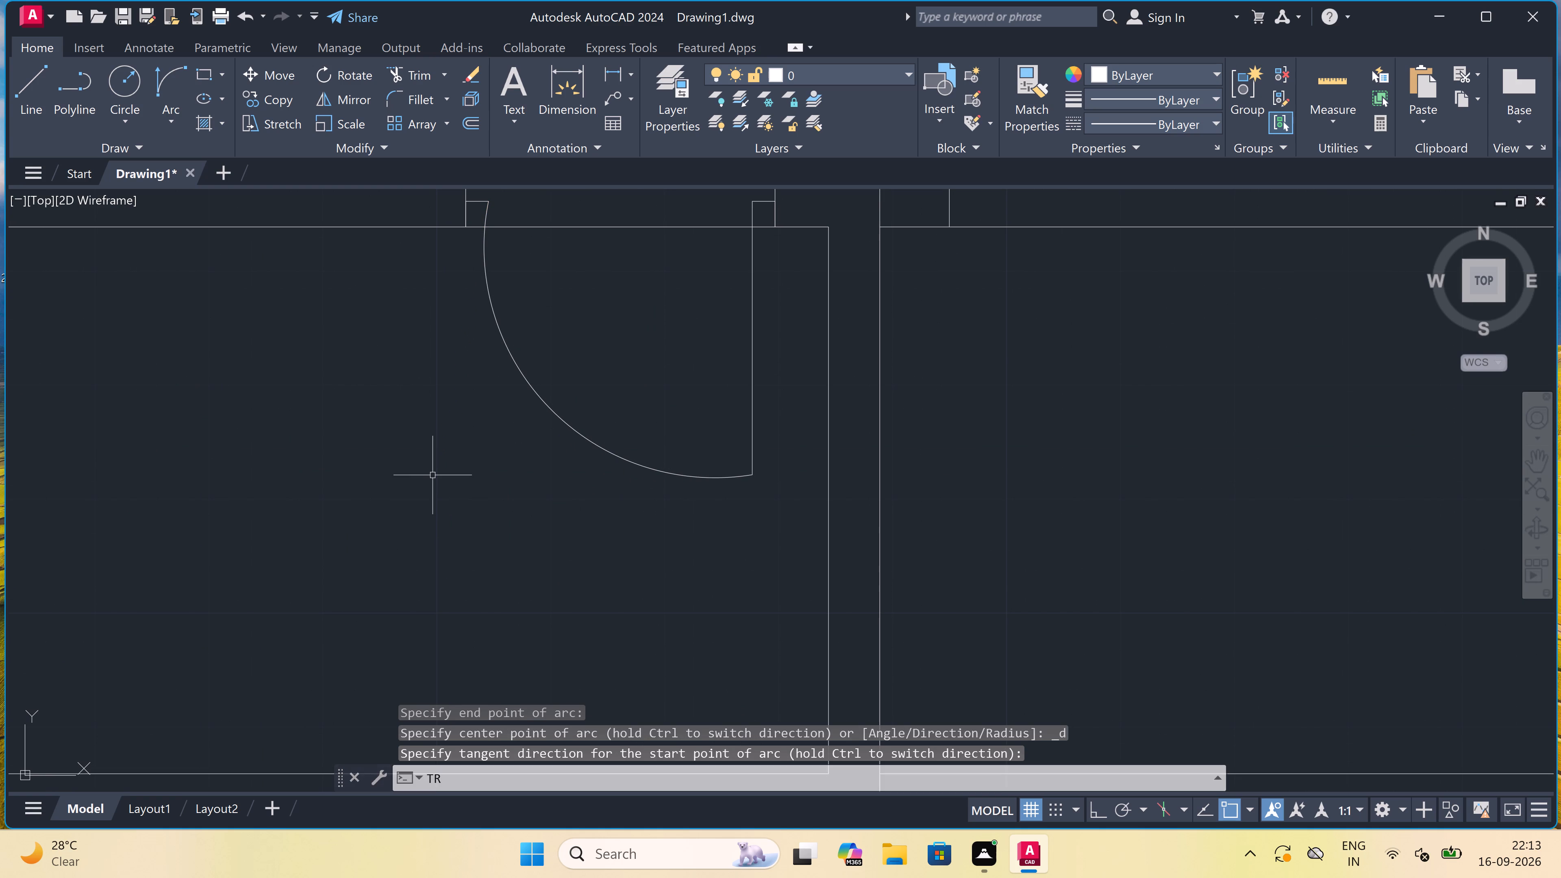
key(space)
scroll(447, 470, down, 2)
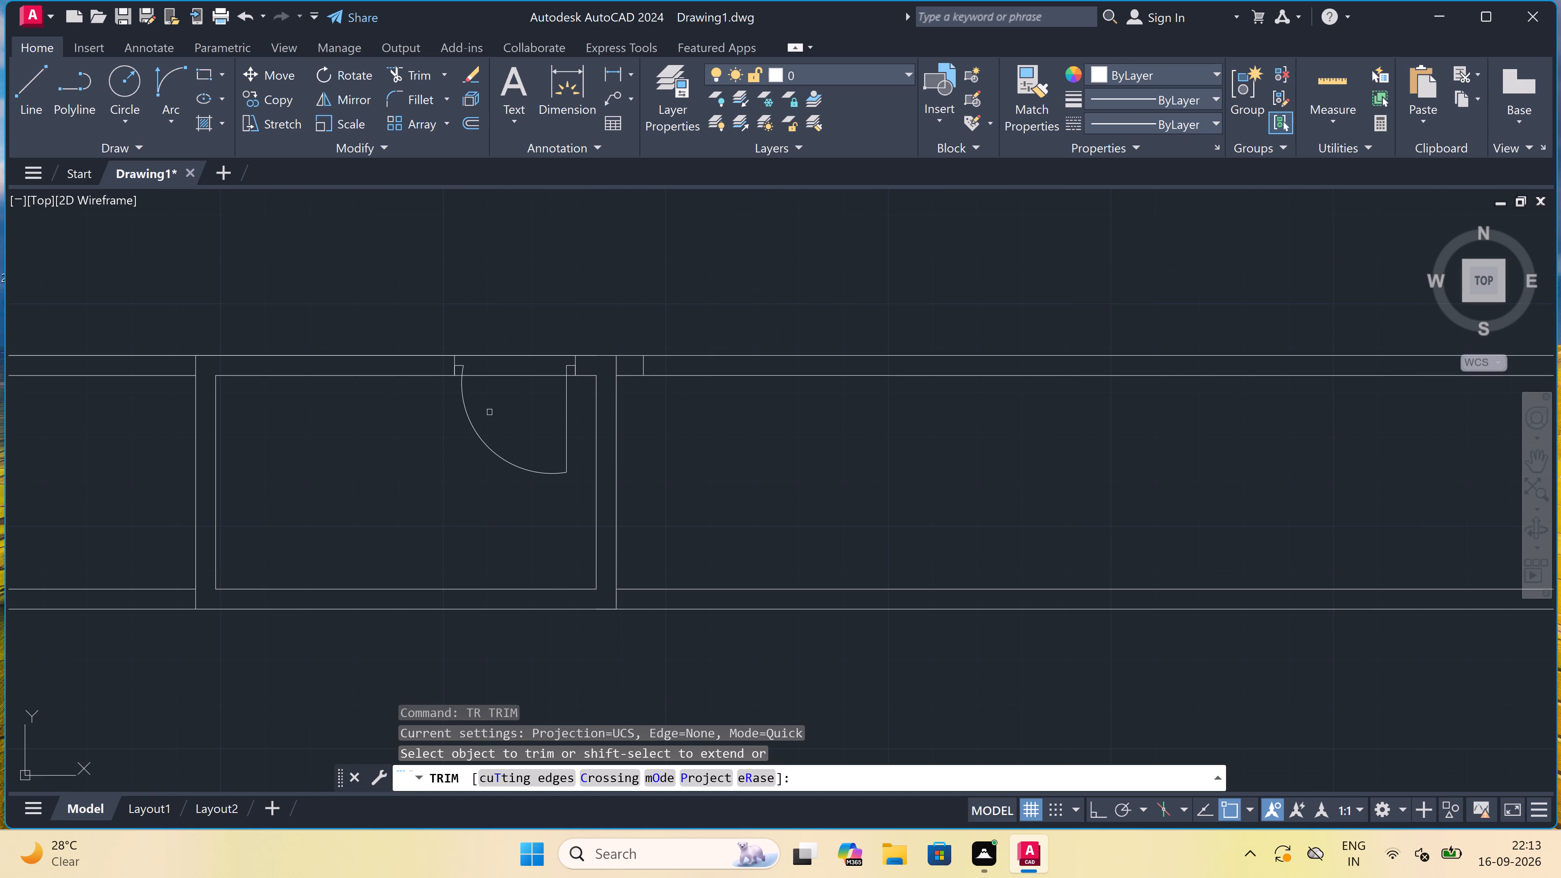
click(499, 385)
double_click(503, 340)
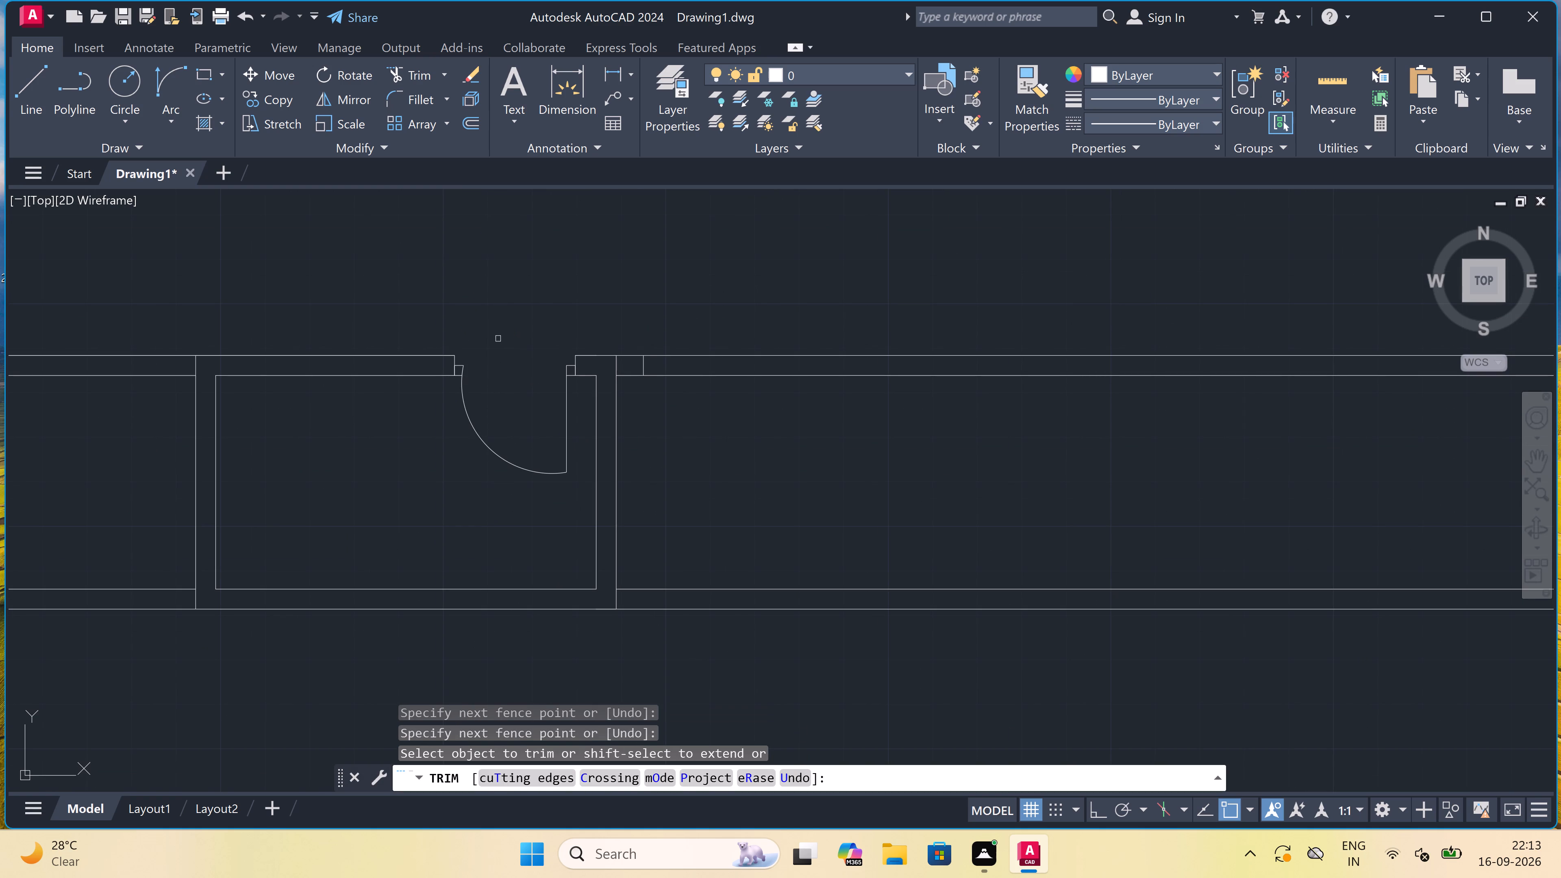
key(Escape)
Trim the piece of the second vertical partition's right edge that crosses the upper horizontal partition.
scroll(493, 335, down, 2)
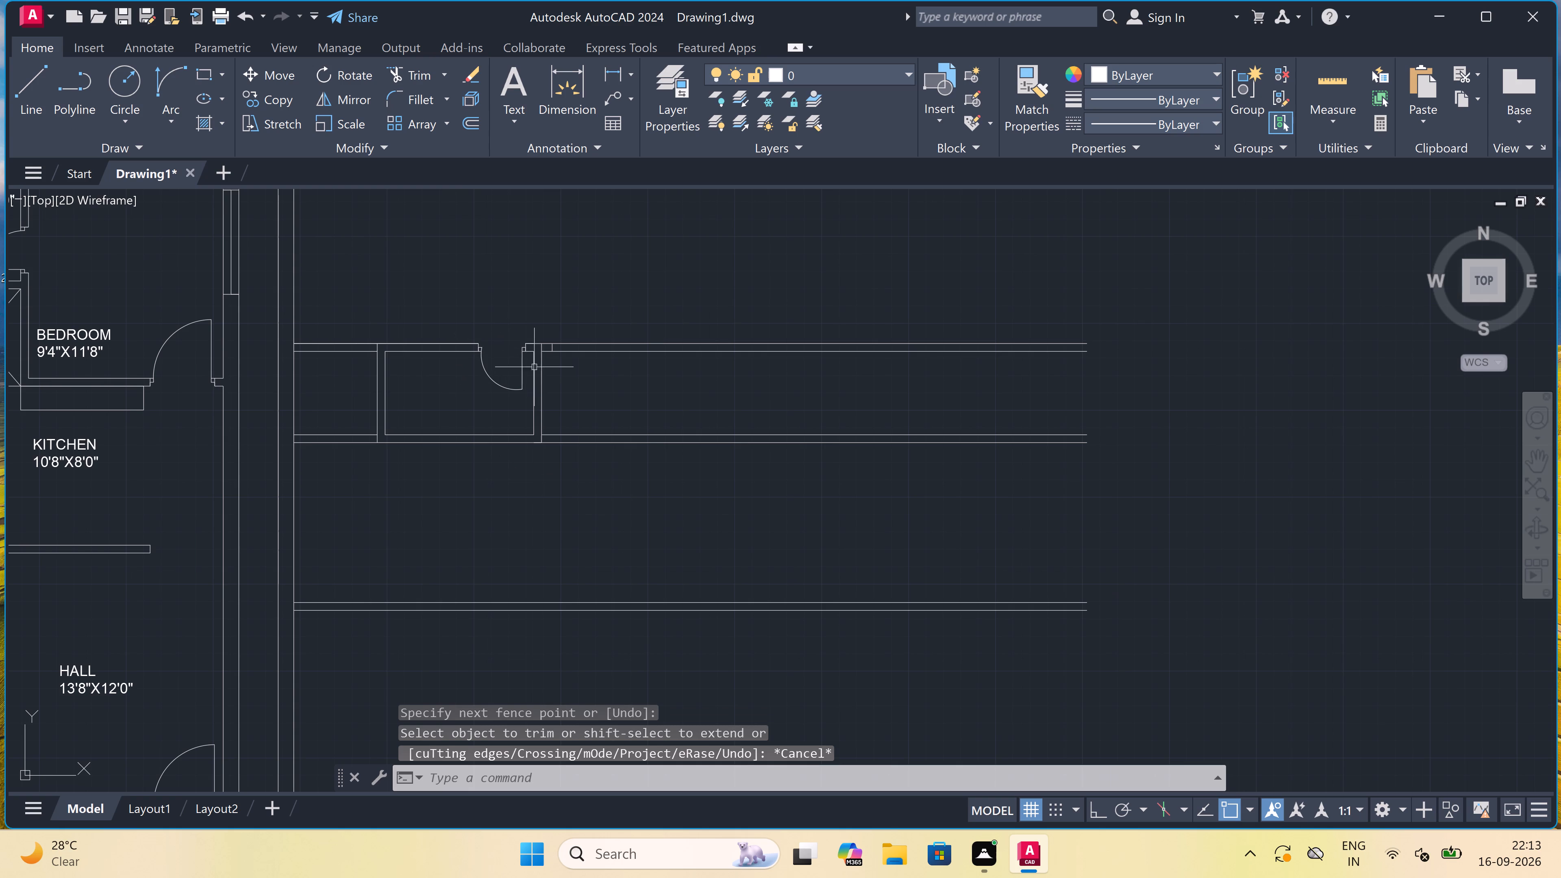
key(space)
scroll(538, 349, up, 4)
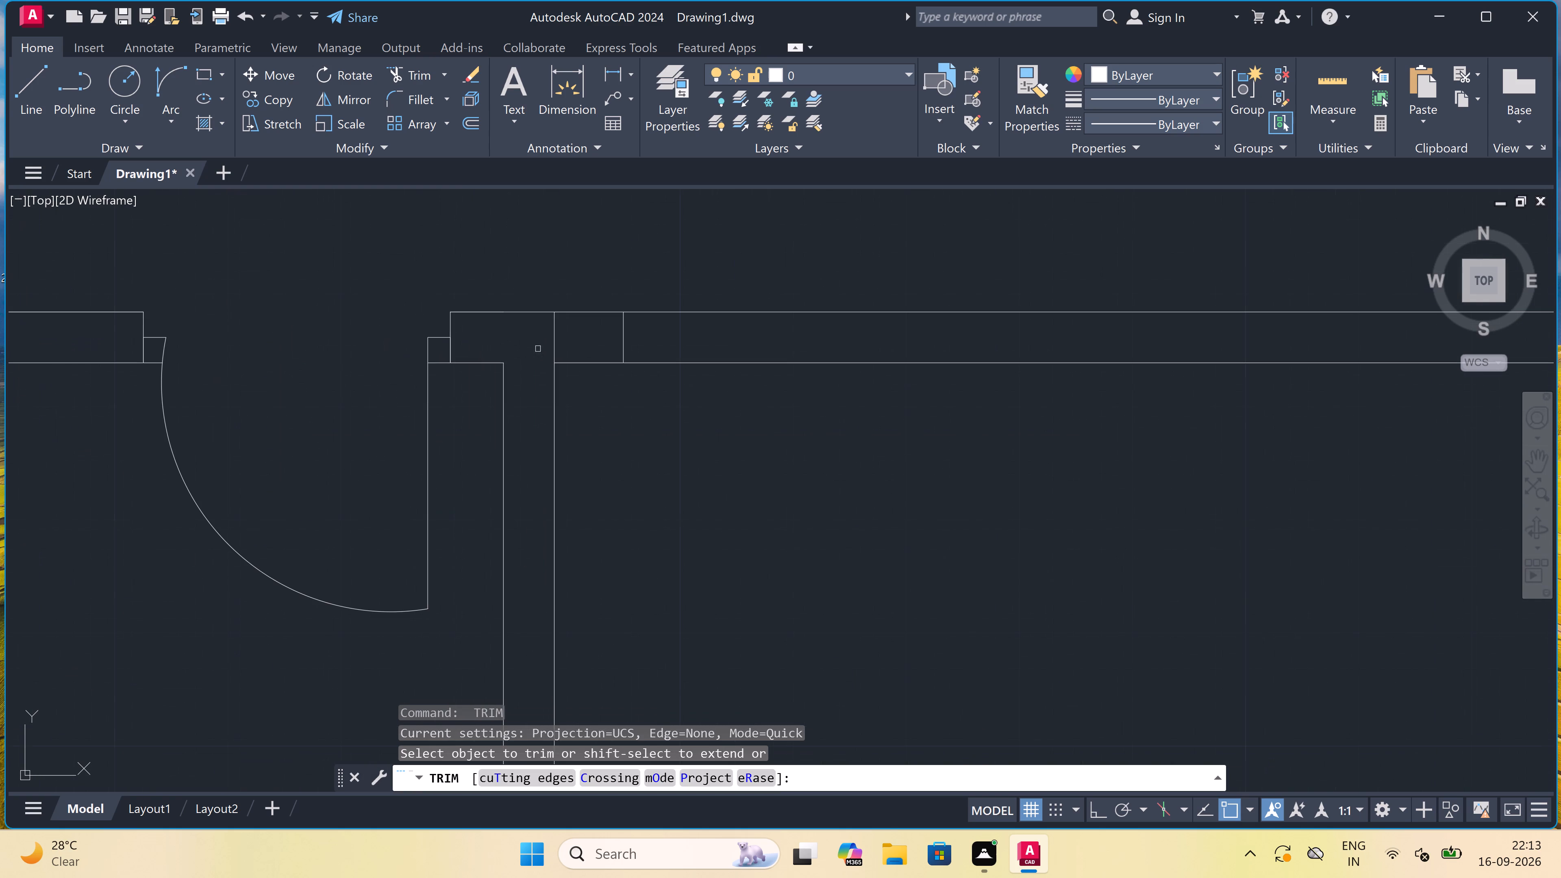
click(554, 326)
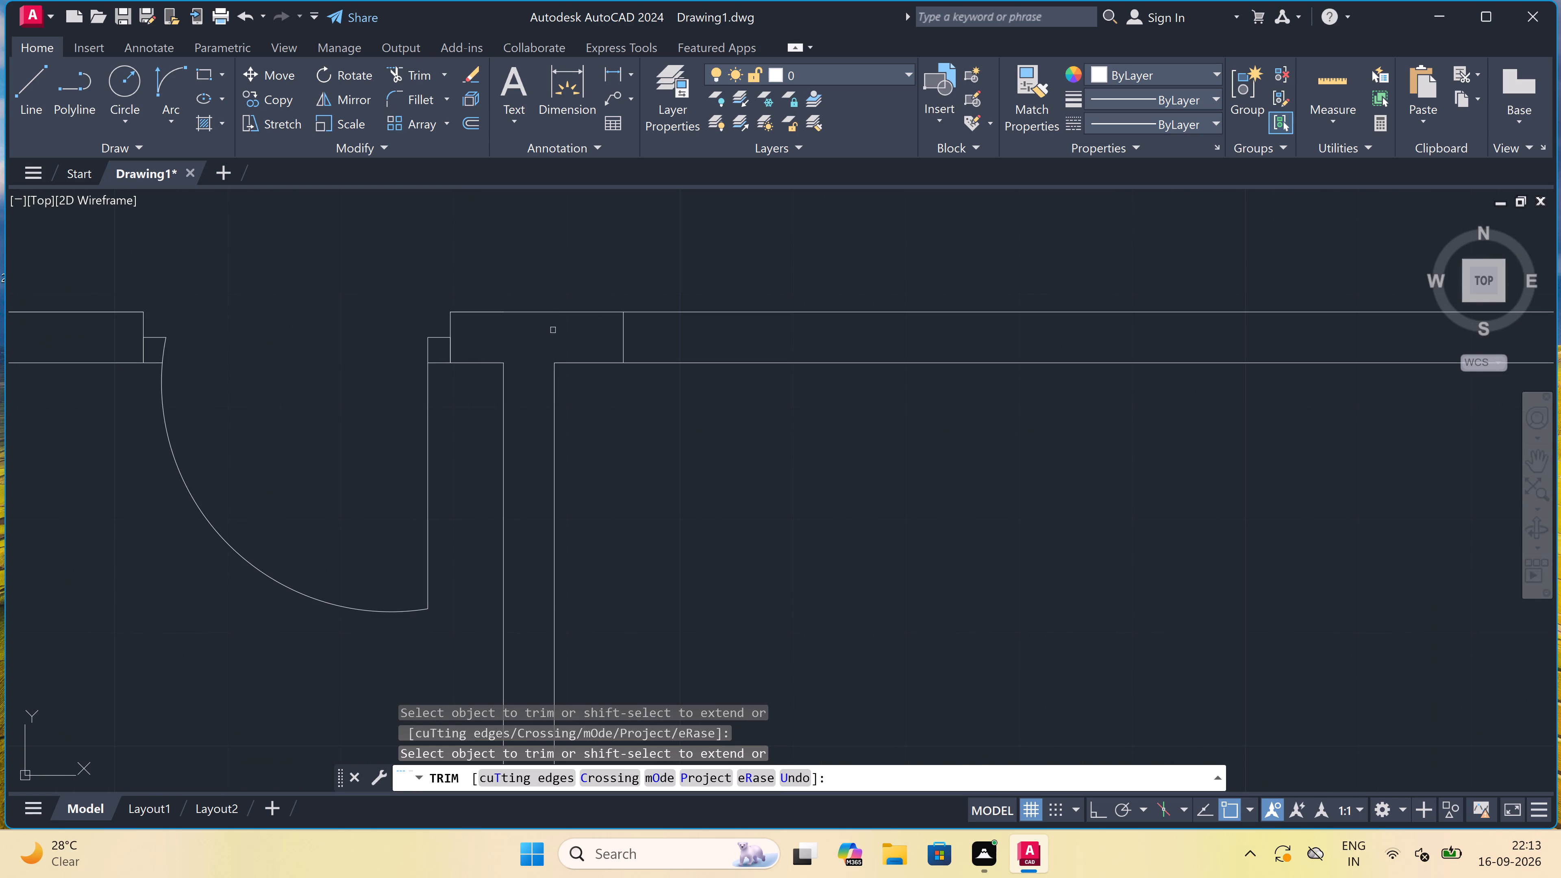
key(Escape)
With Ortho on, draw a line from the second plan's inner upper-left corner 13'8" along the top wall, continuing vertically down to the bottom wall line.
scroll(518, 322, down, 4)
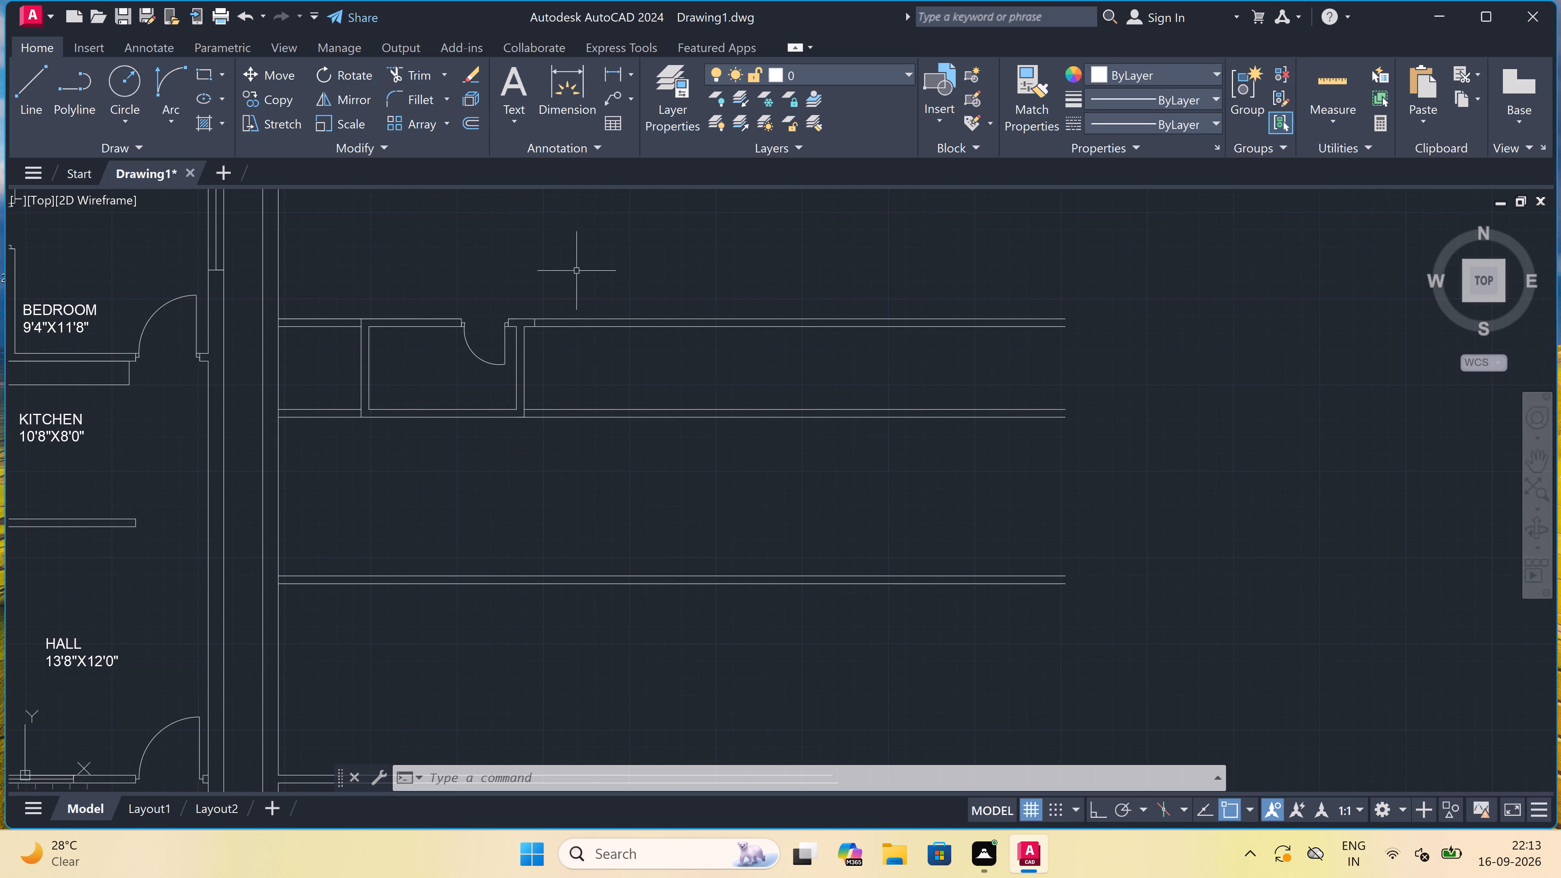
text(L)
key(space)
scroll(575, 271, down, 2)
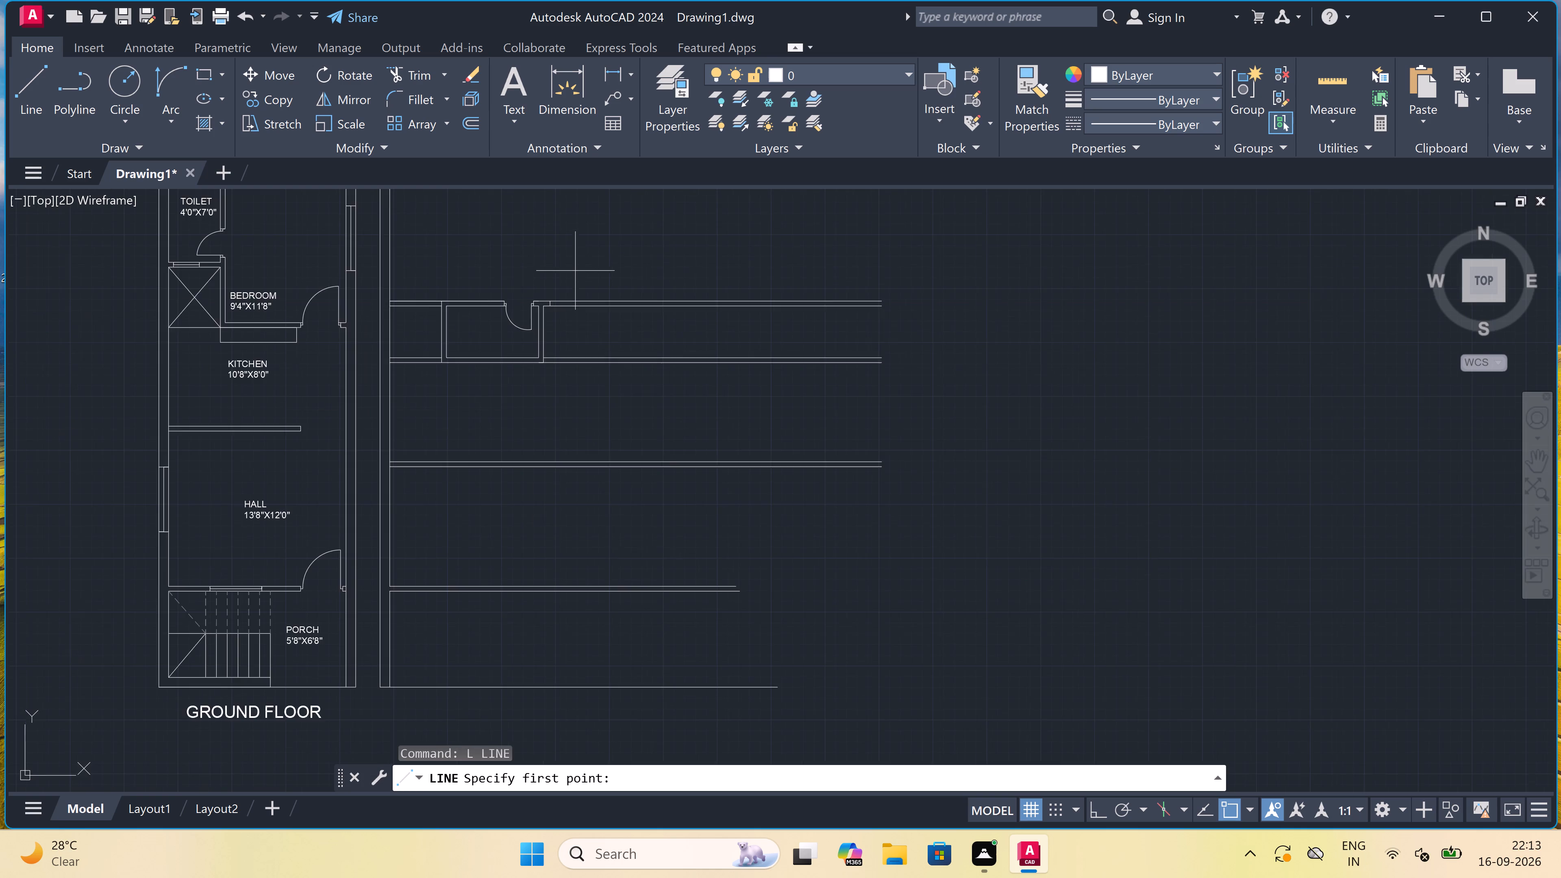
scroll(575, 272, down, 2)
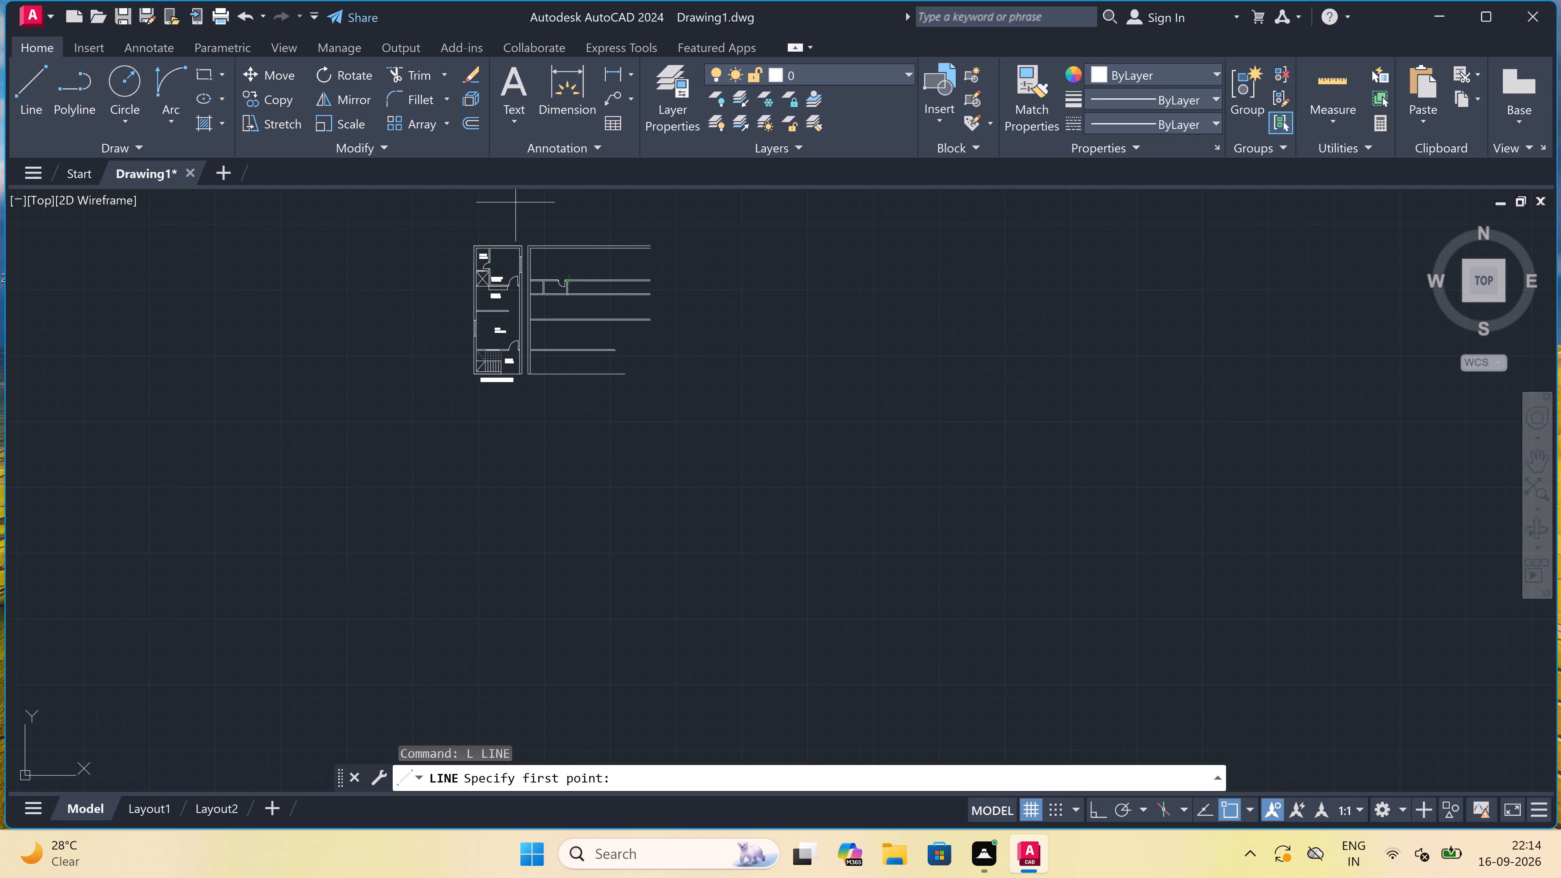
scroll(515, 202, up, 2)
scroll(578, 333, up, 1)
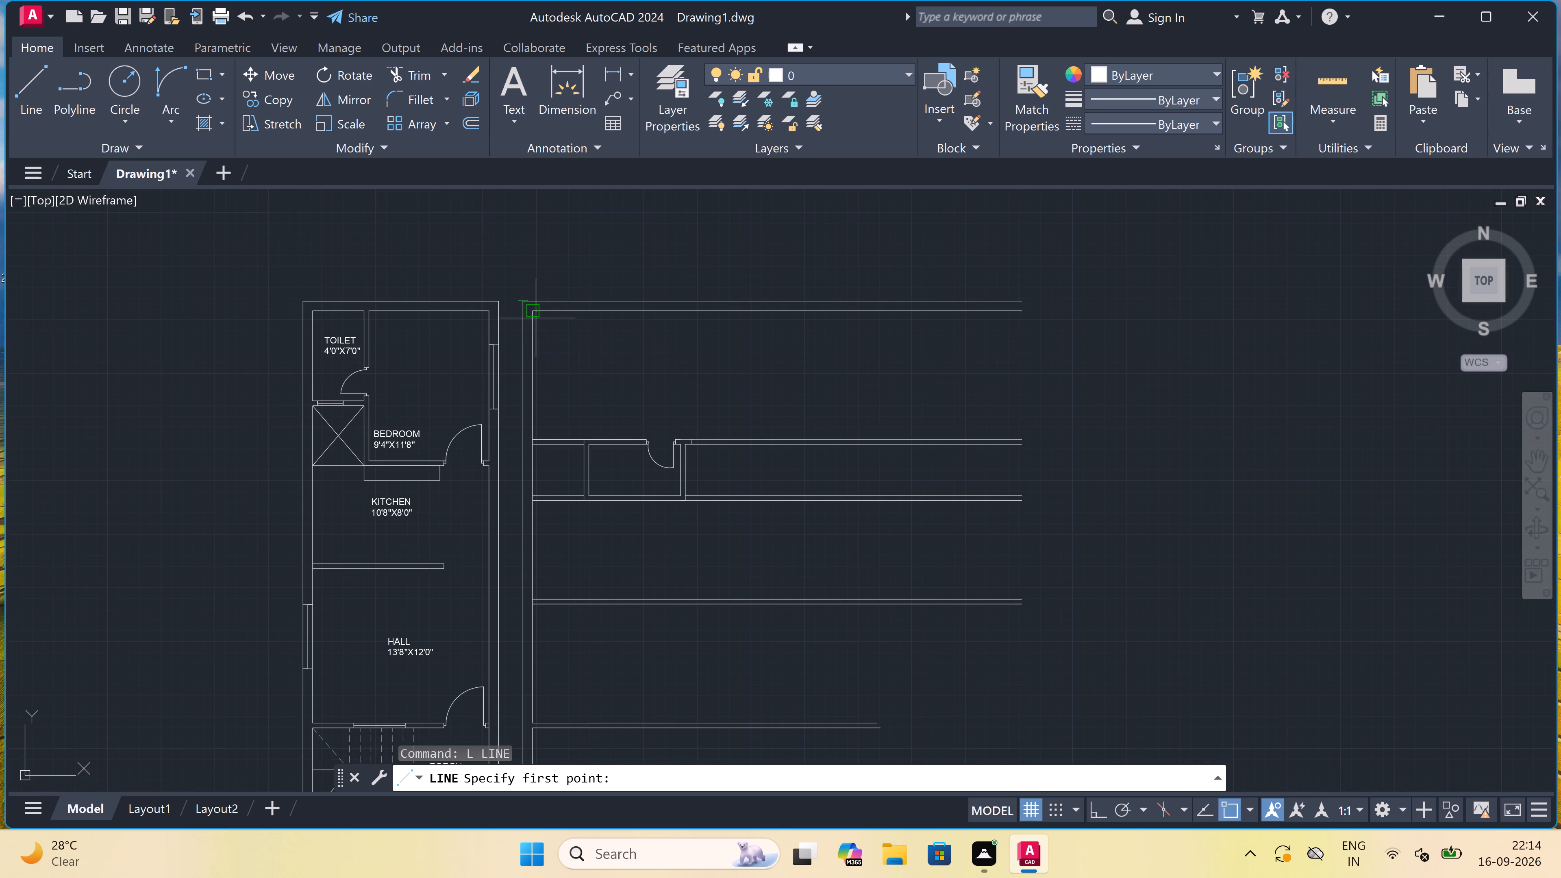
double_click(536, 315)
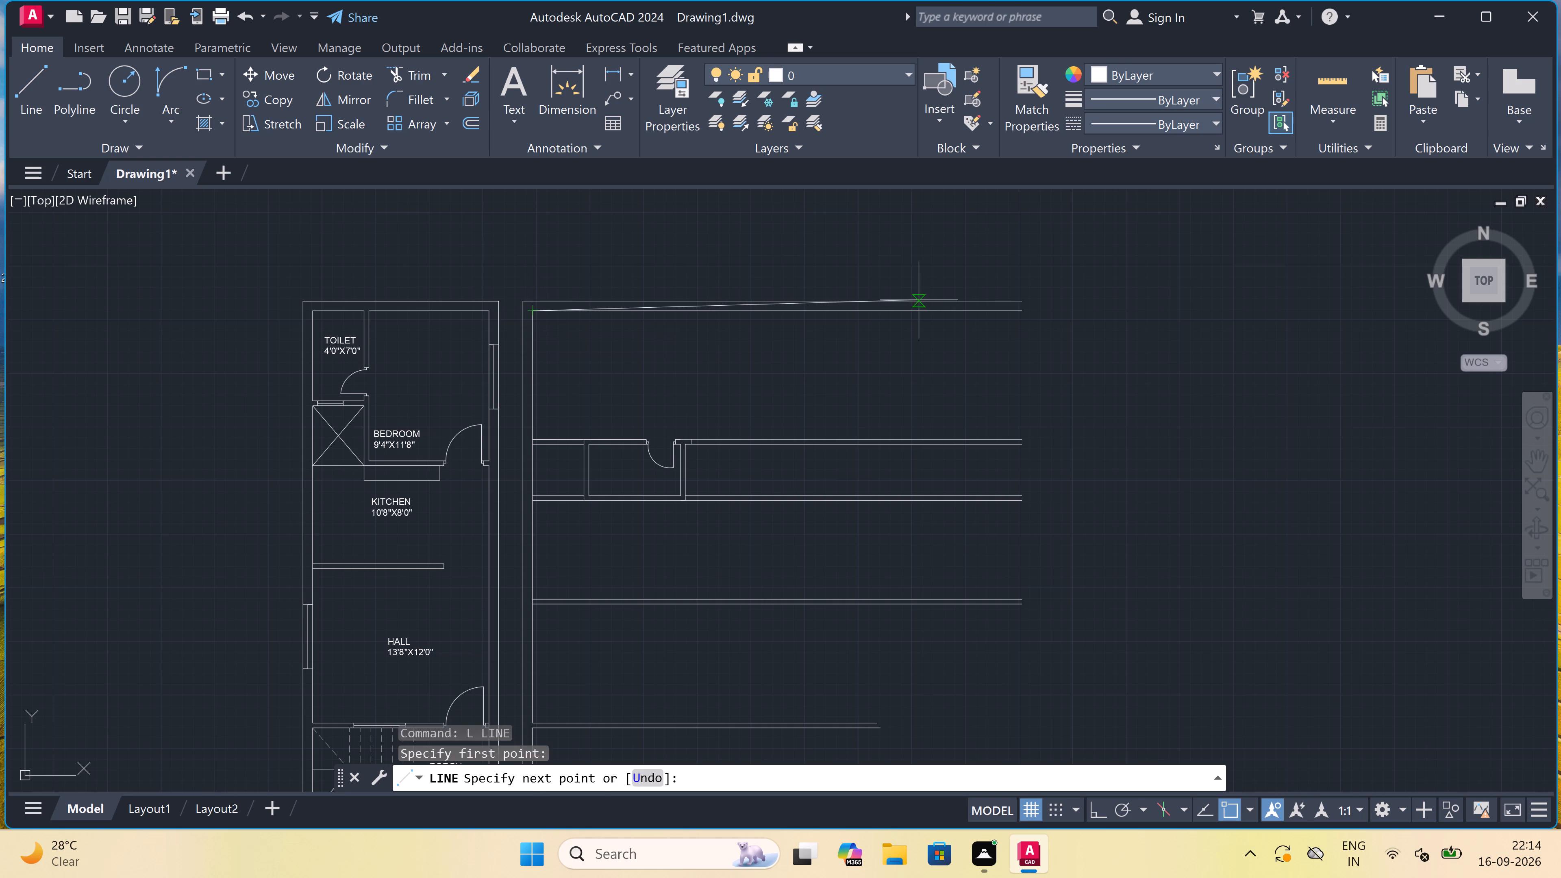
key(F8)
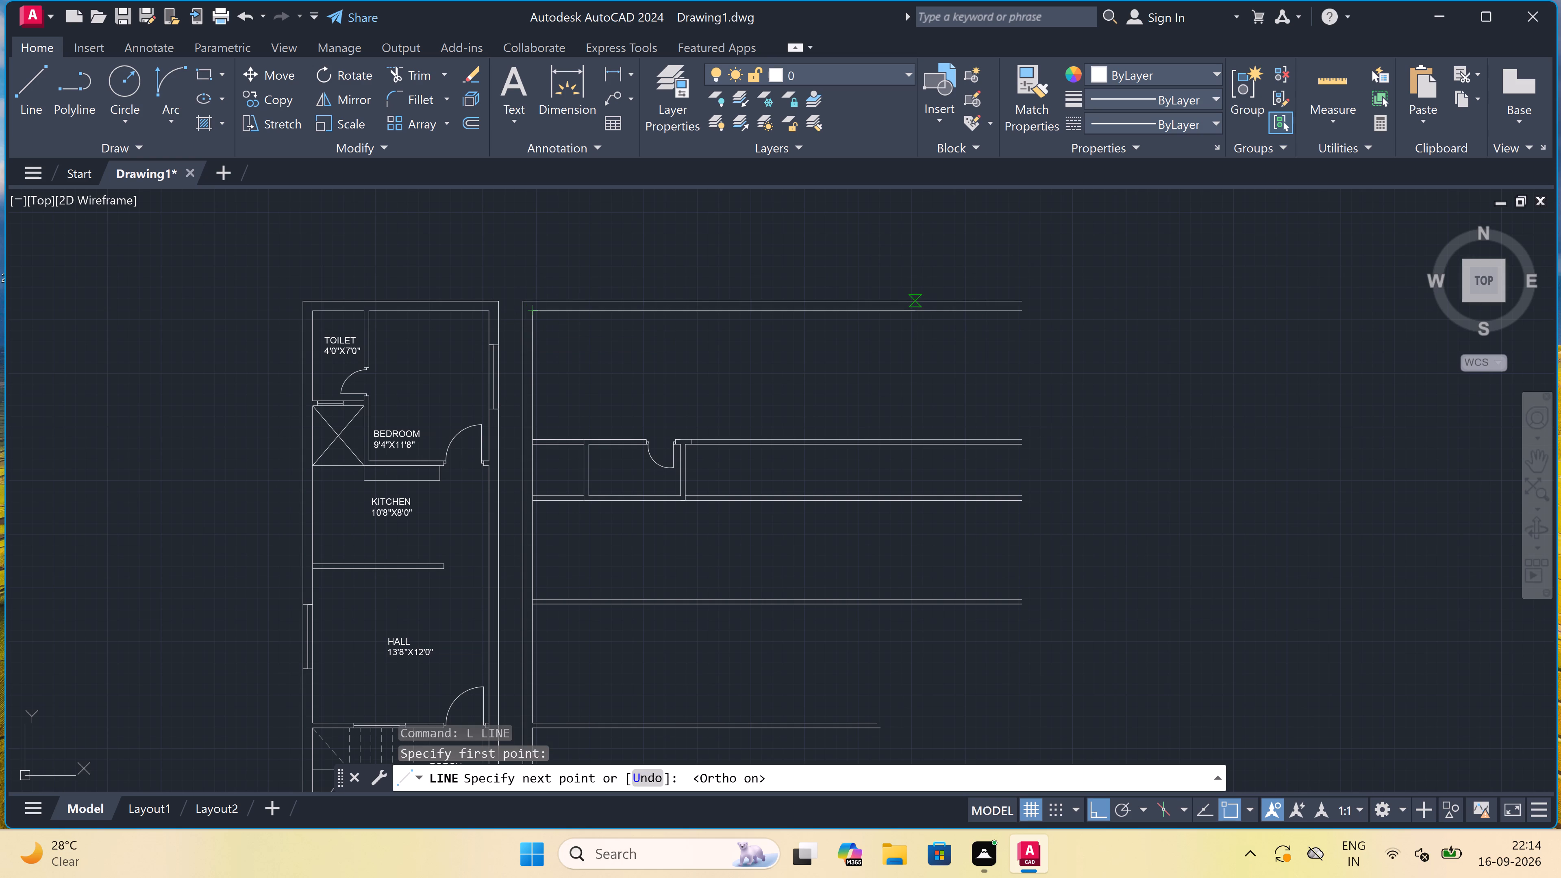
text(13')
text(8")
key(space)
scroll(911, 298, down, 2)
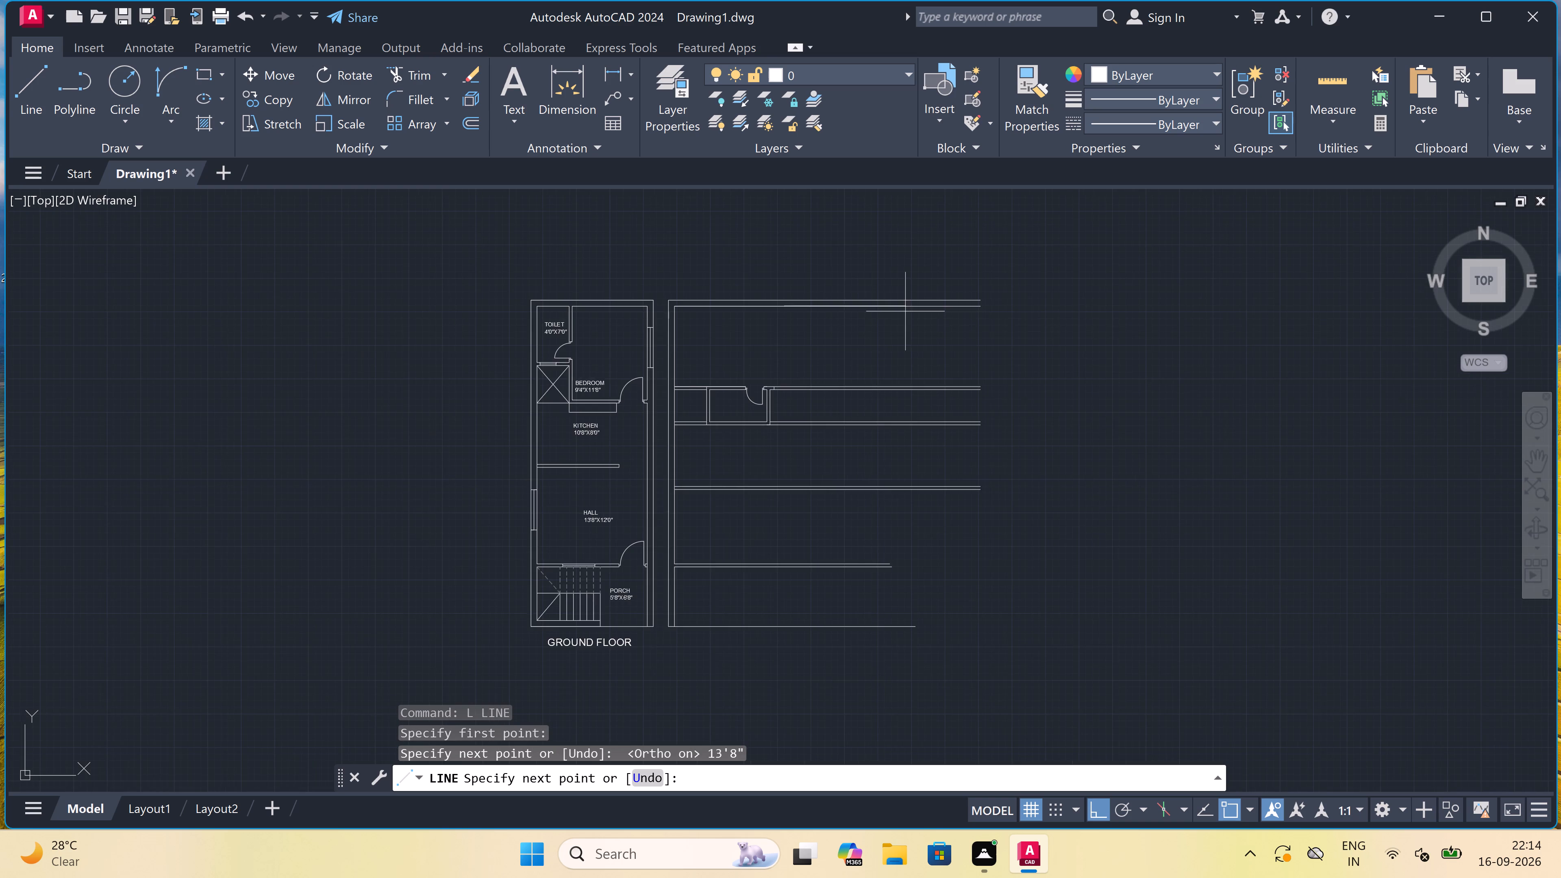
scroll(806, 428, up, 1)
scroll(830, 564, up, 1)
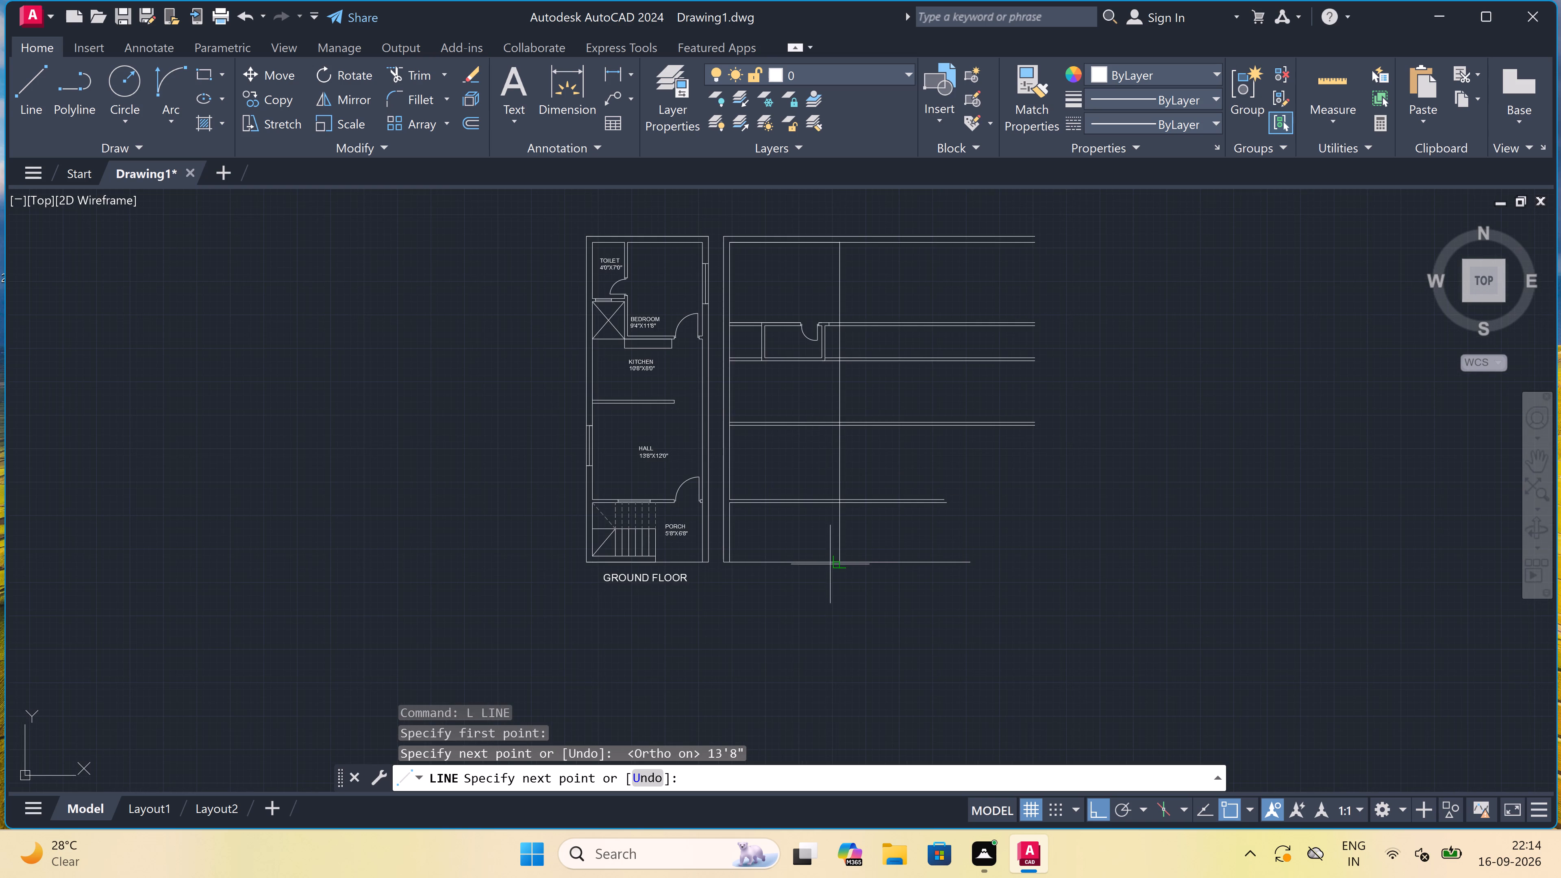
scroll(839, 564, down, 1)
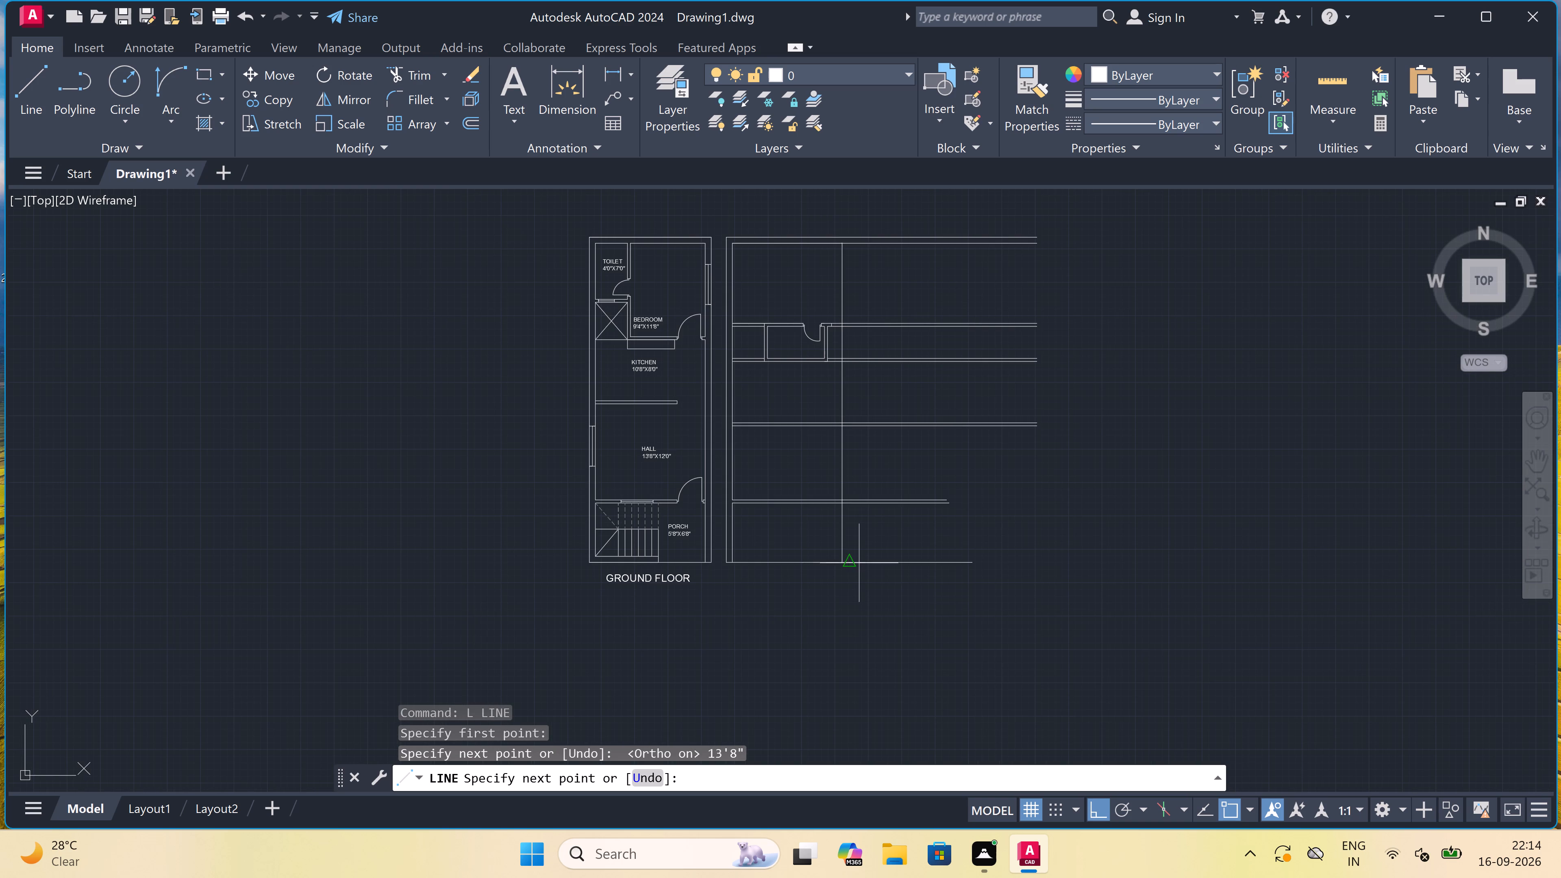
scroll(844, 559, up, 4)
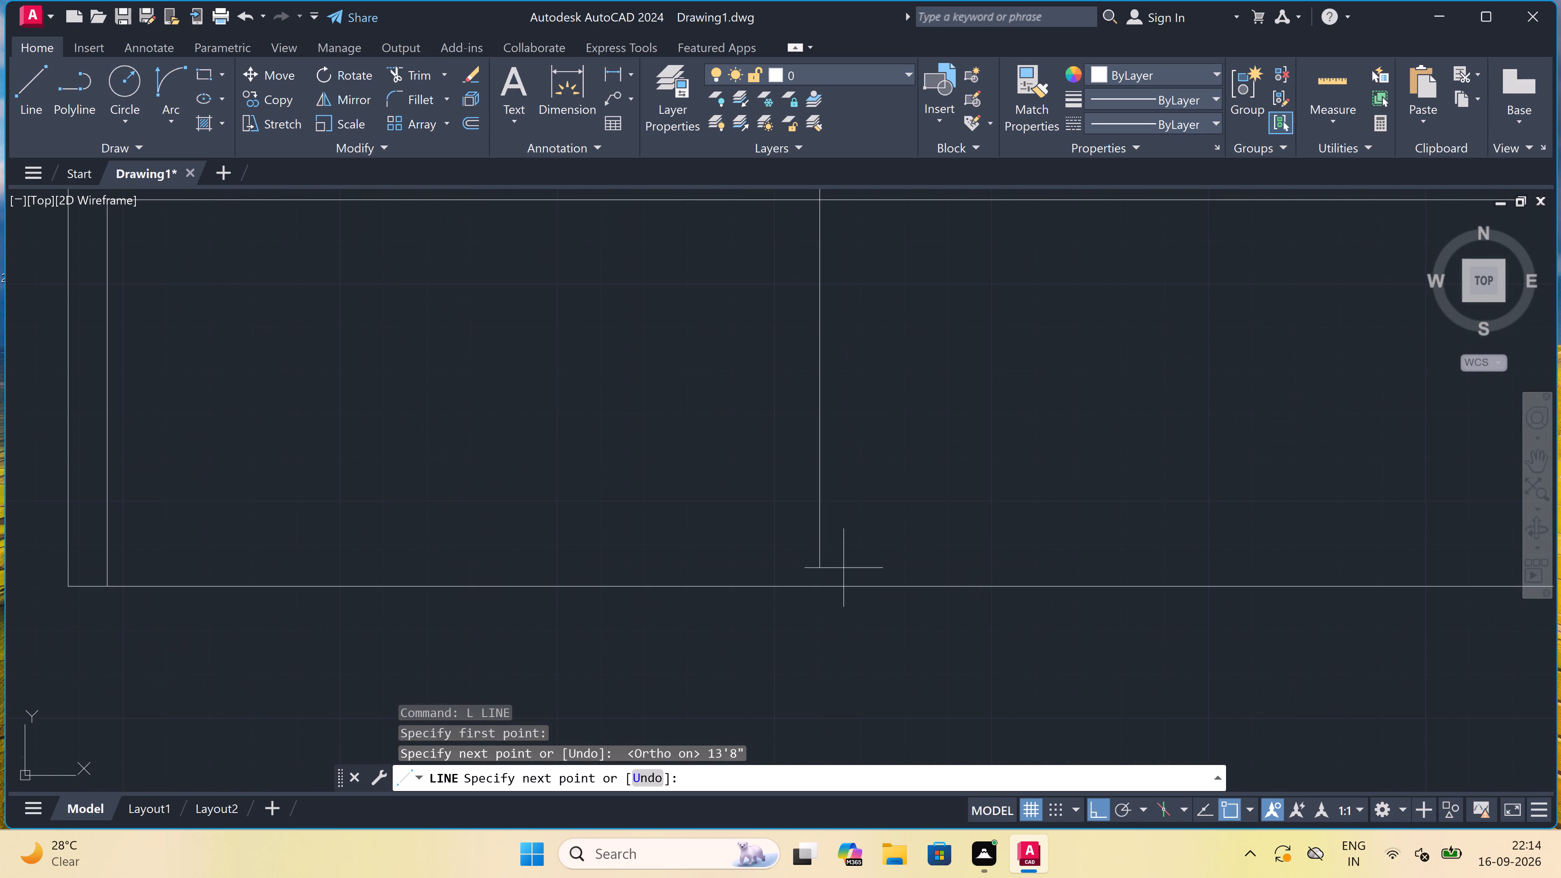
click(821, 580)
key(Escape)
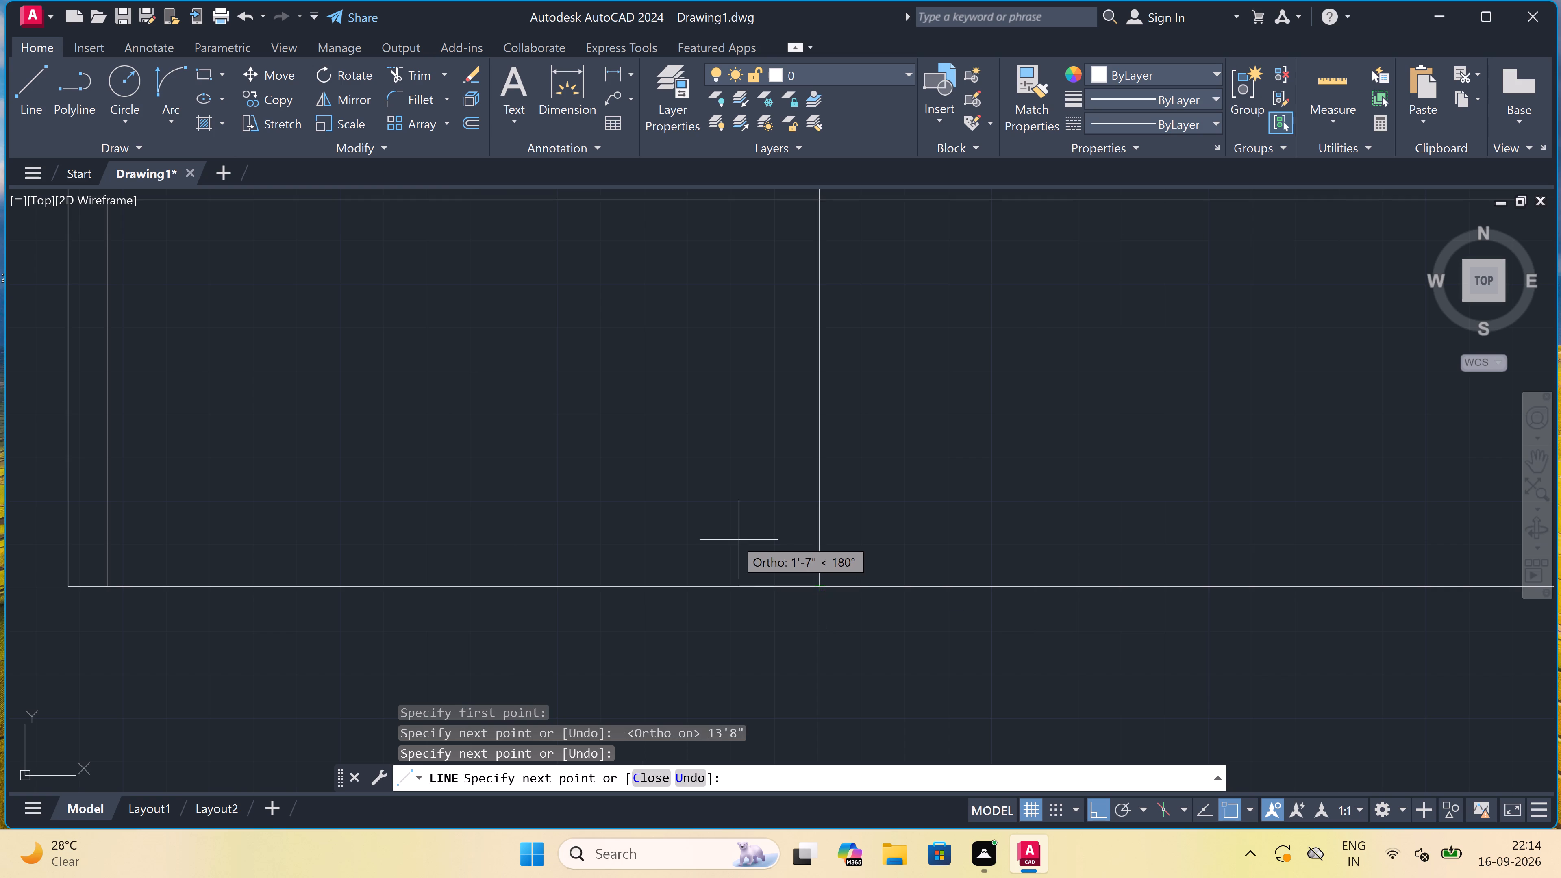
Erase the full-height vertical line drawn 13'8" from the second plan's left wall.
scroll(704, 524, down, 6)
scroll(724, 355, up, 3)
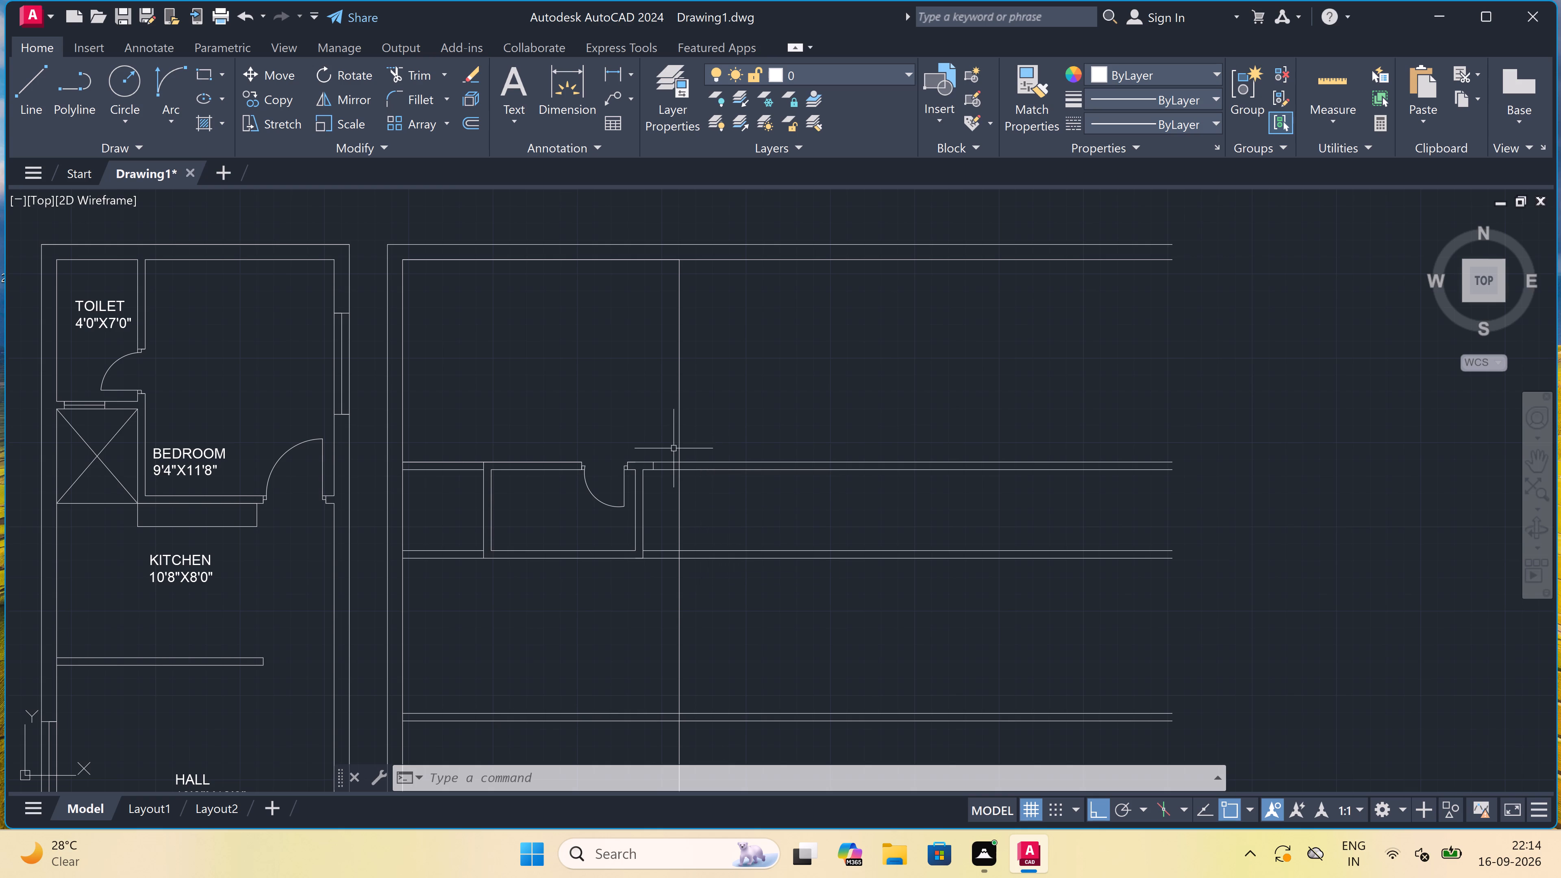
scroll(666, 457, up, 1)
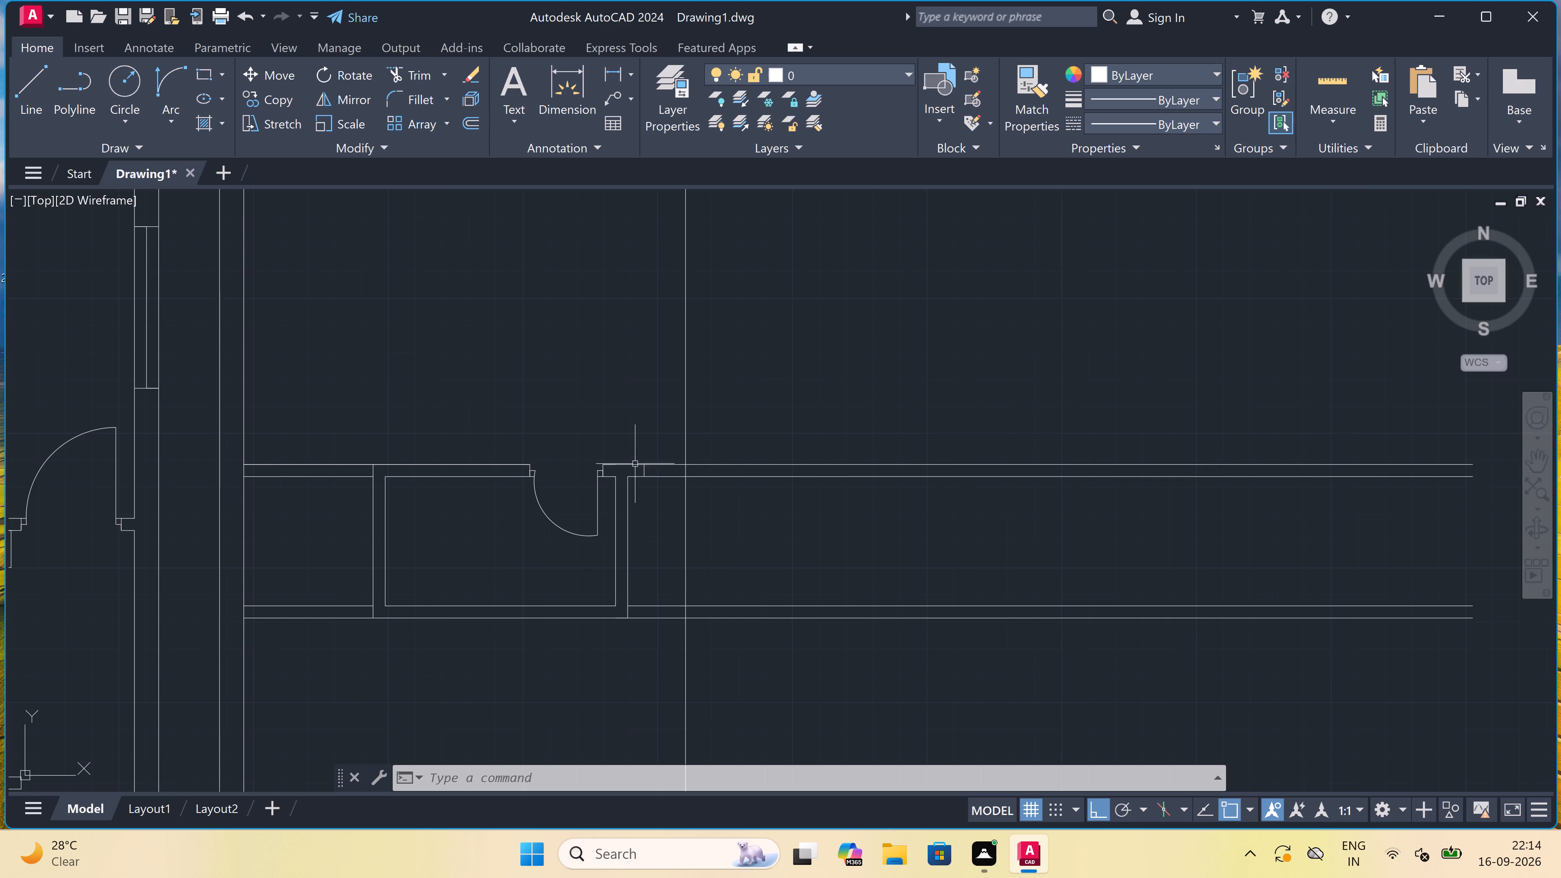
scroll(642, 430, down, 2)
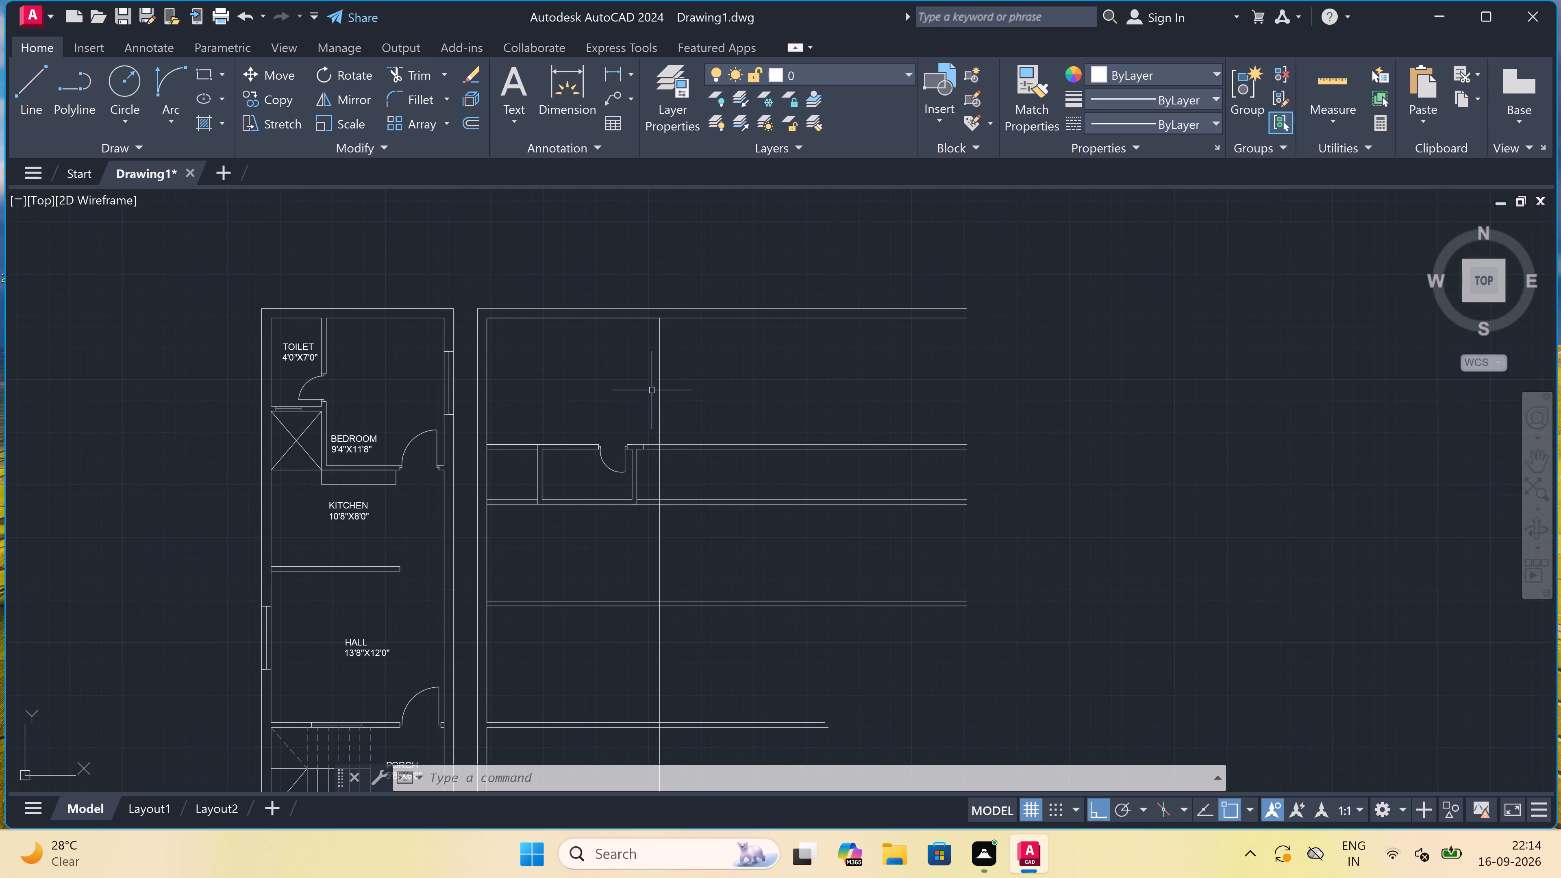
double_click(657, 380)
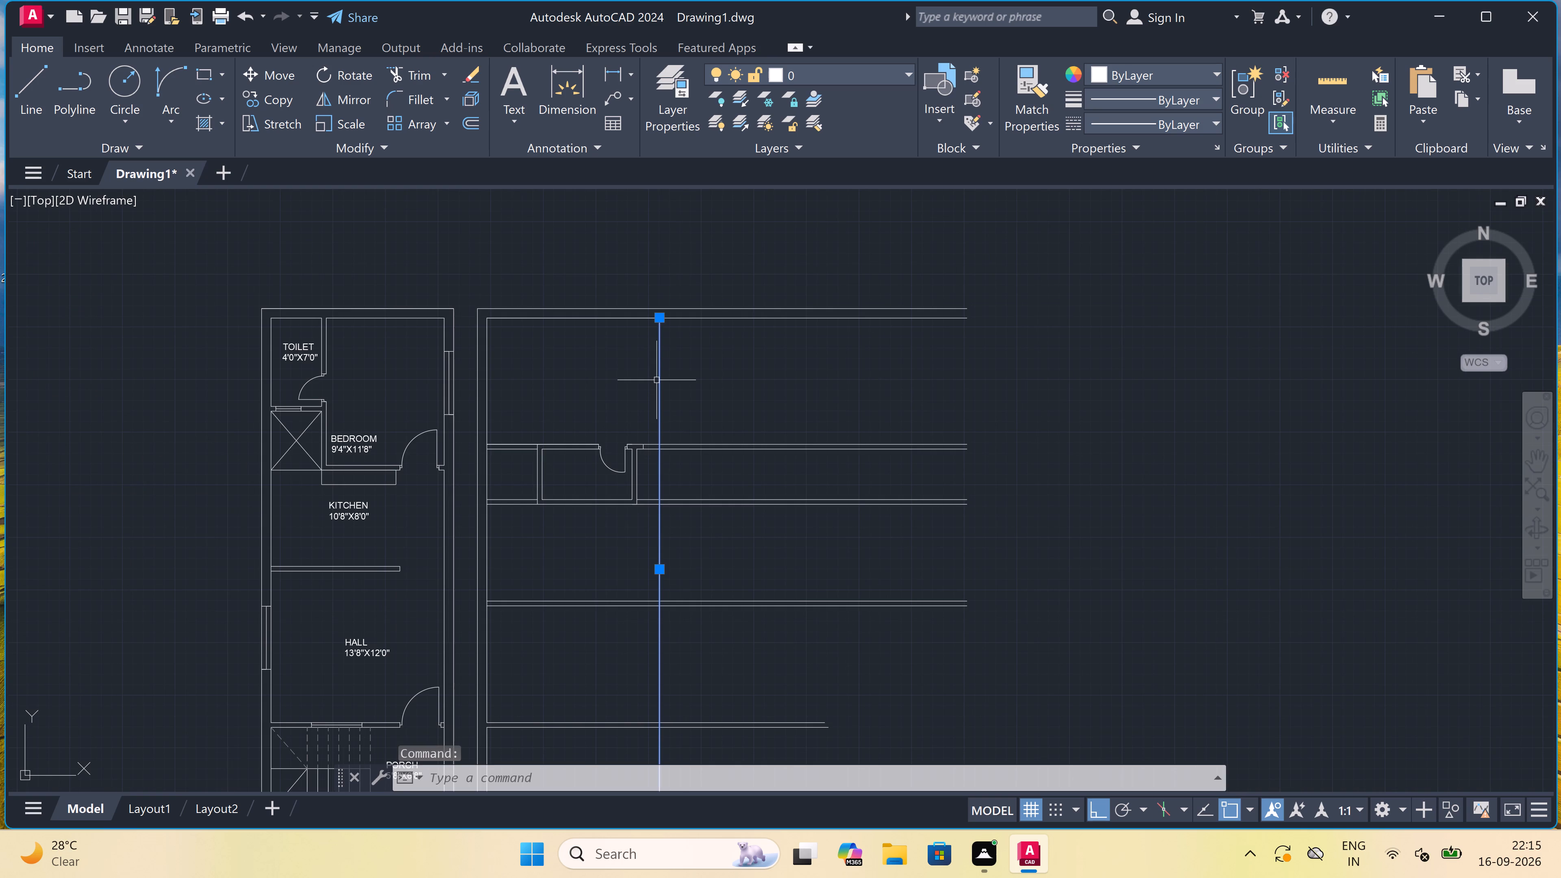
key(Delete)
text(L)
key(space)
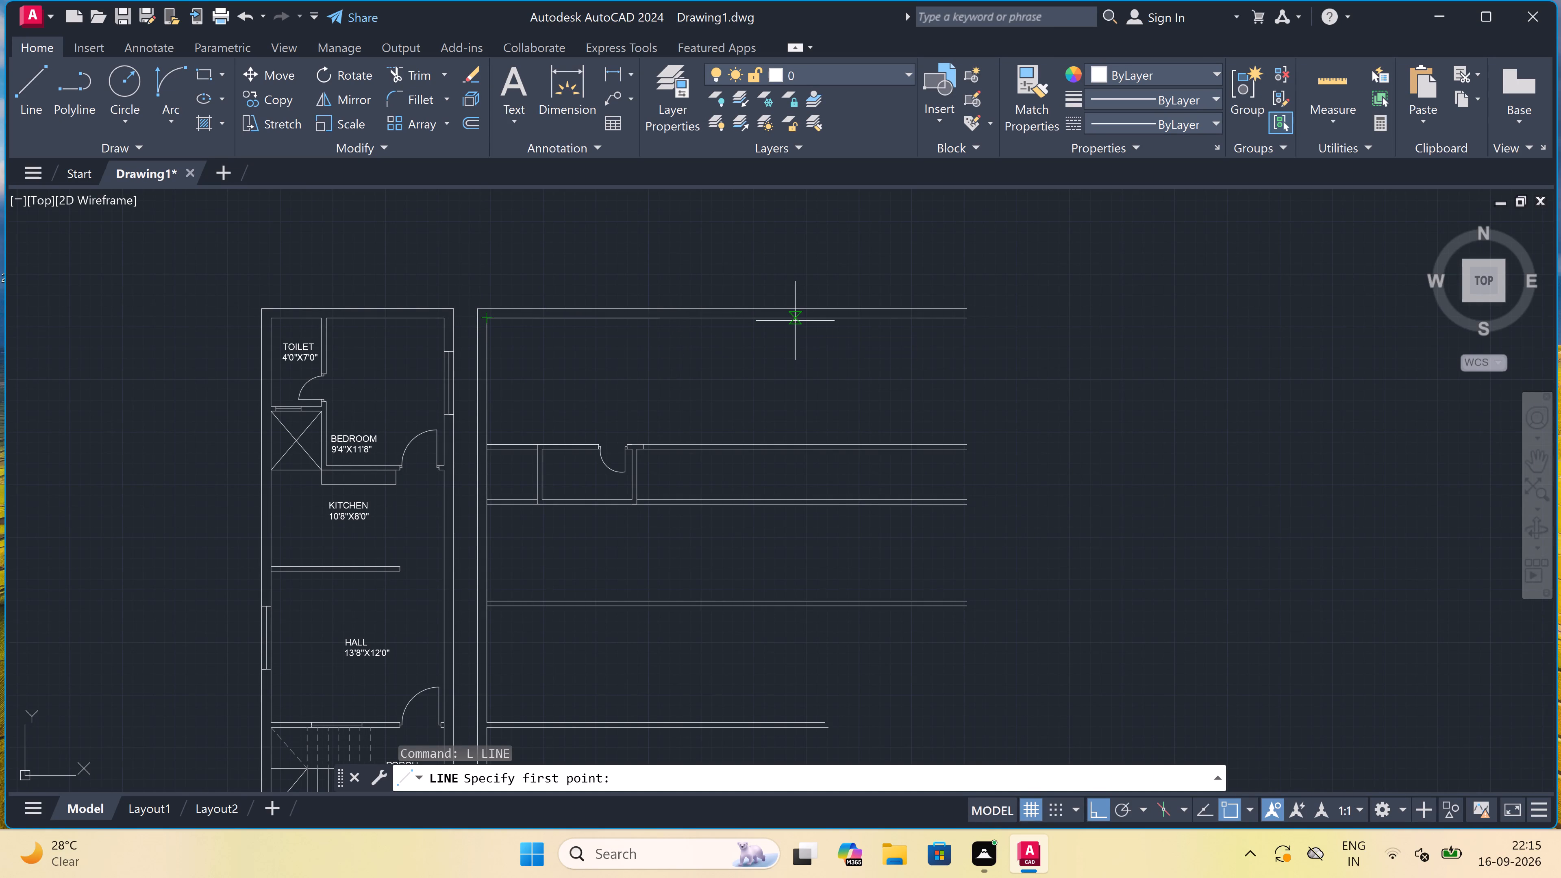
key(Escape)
Trim both upper and lower partition line pairs between the second plan's left wall and the small room's left partition.
scroll(661, 436, up, 2)
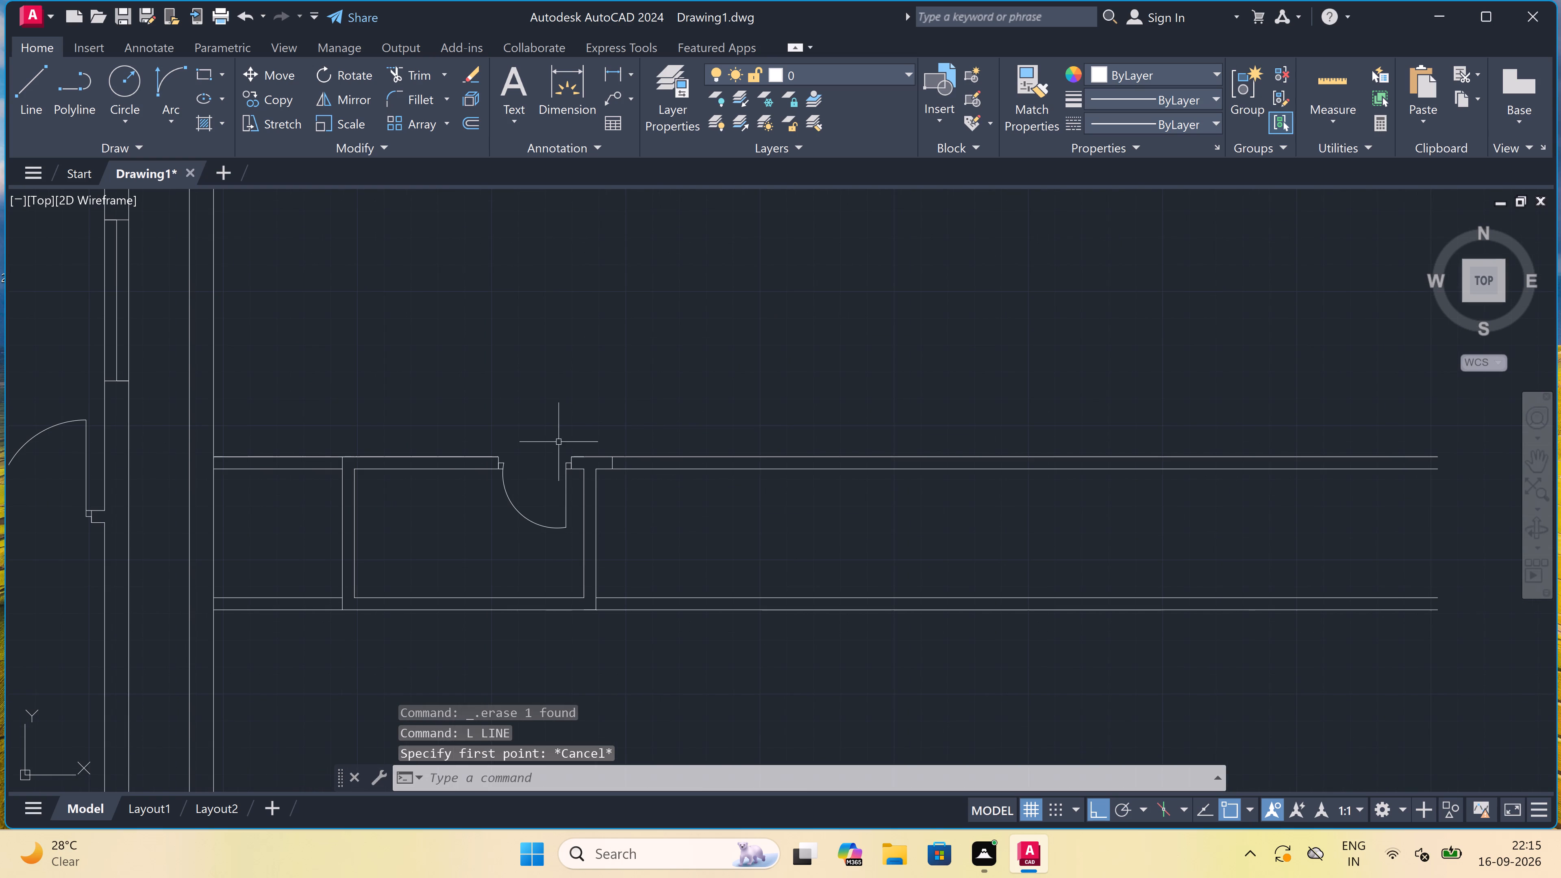
scroll(367, 417, down, 1)
text(TR)
key(space)
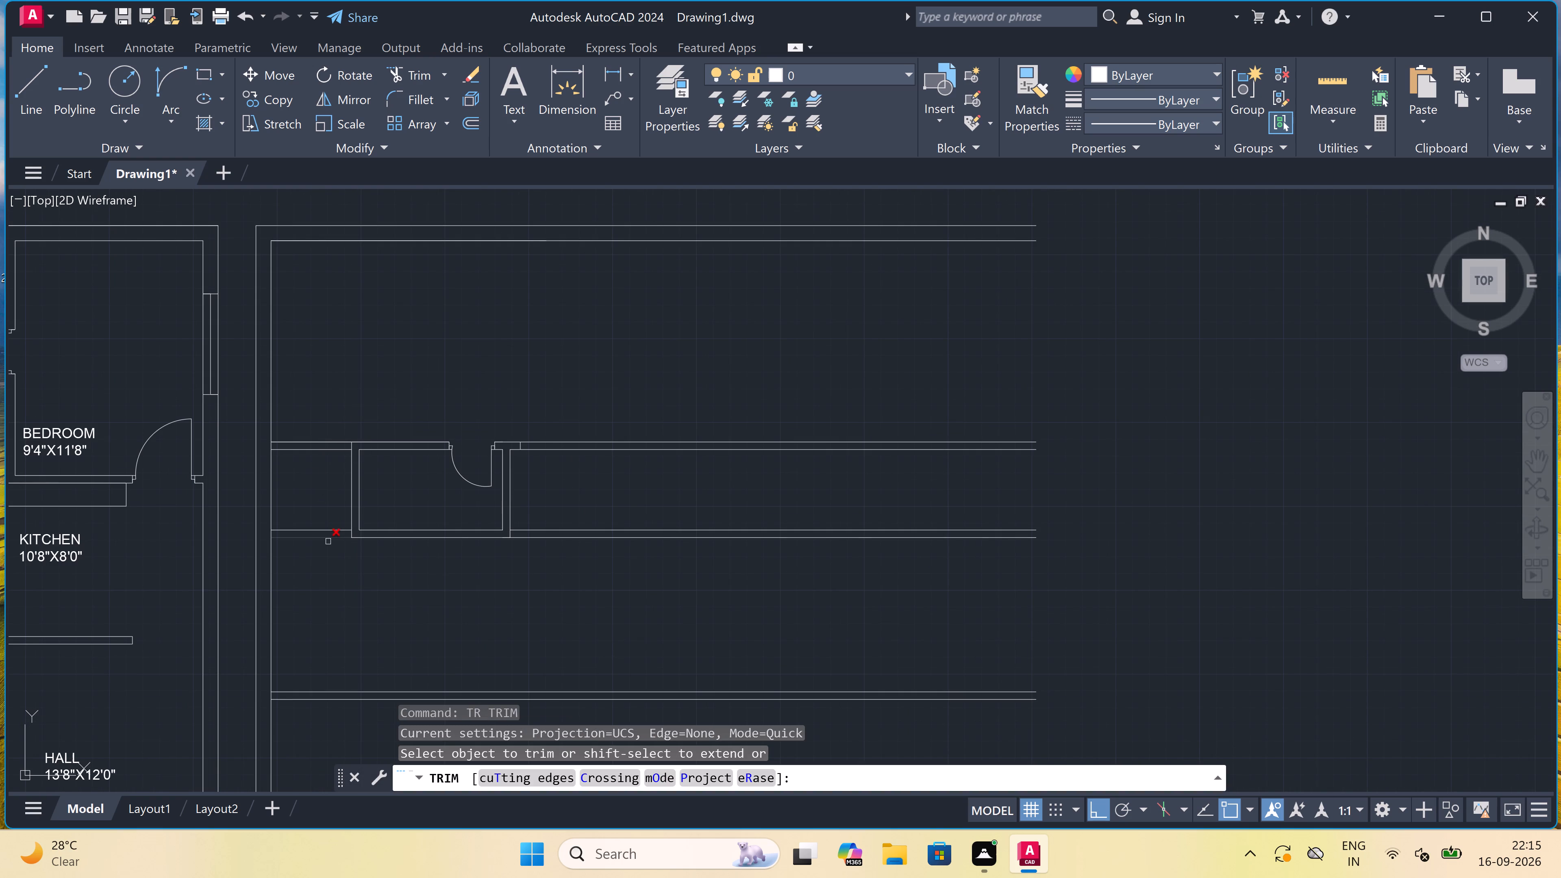
click(332, 559)
double_click(341, 409)
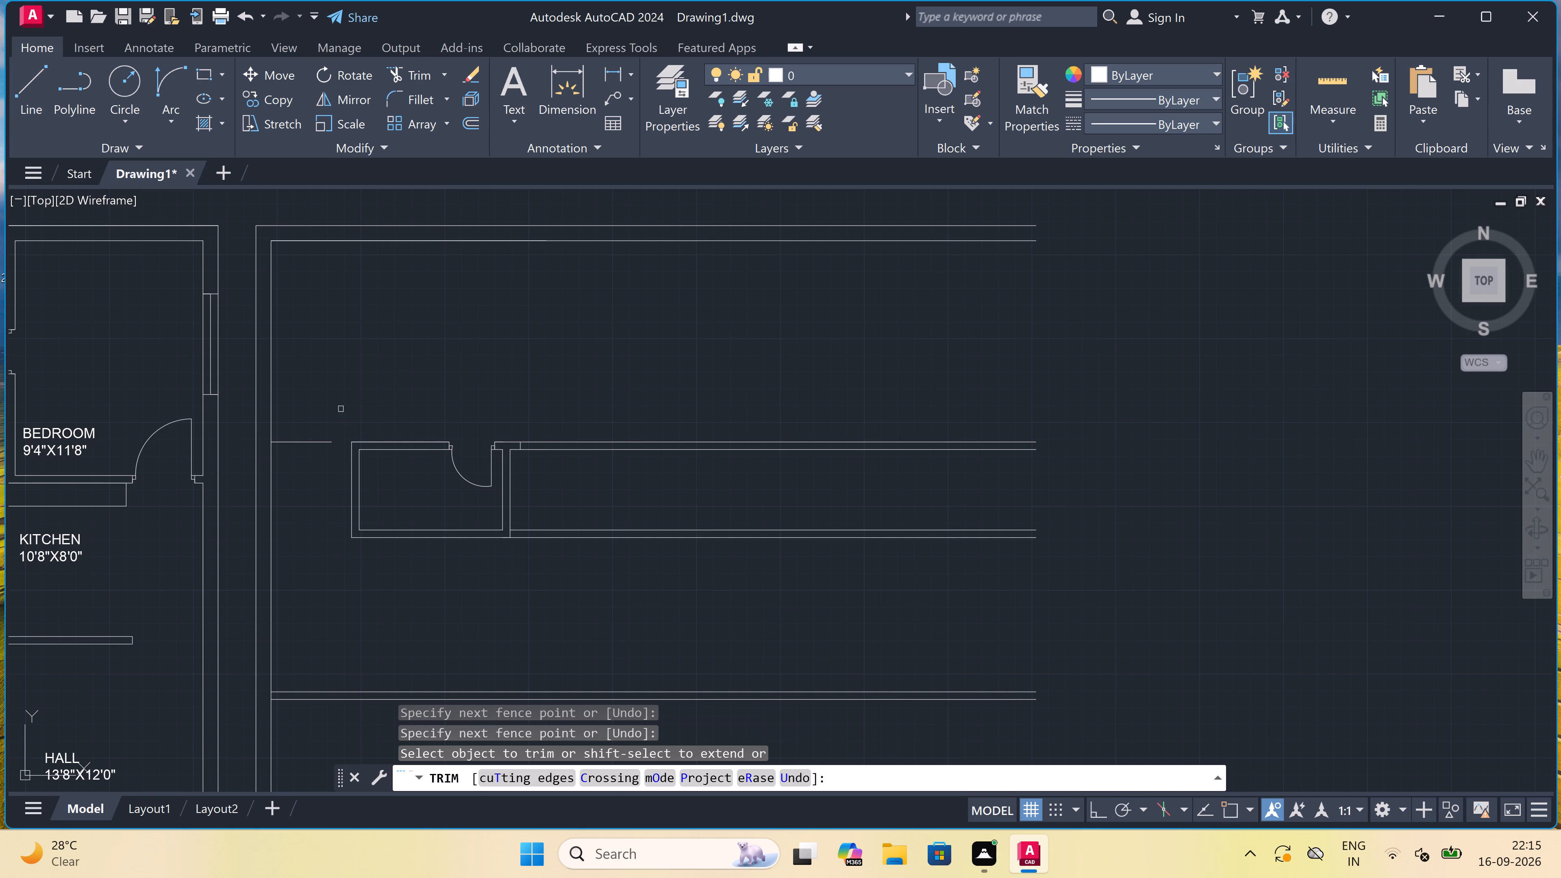
click(317, 448)
click(314, 424)
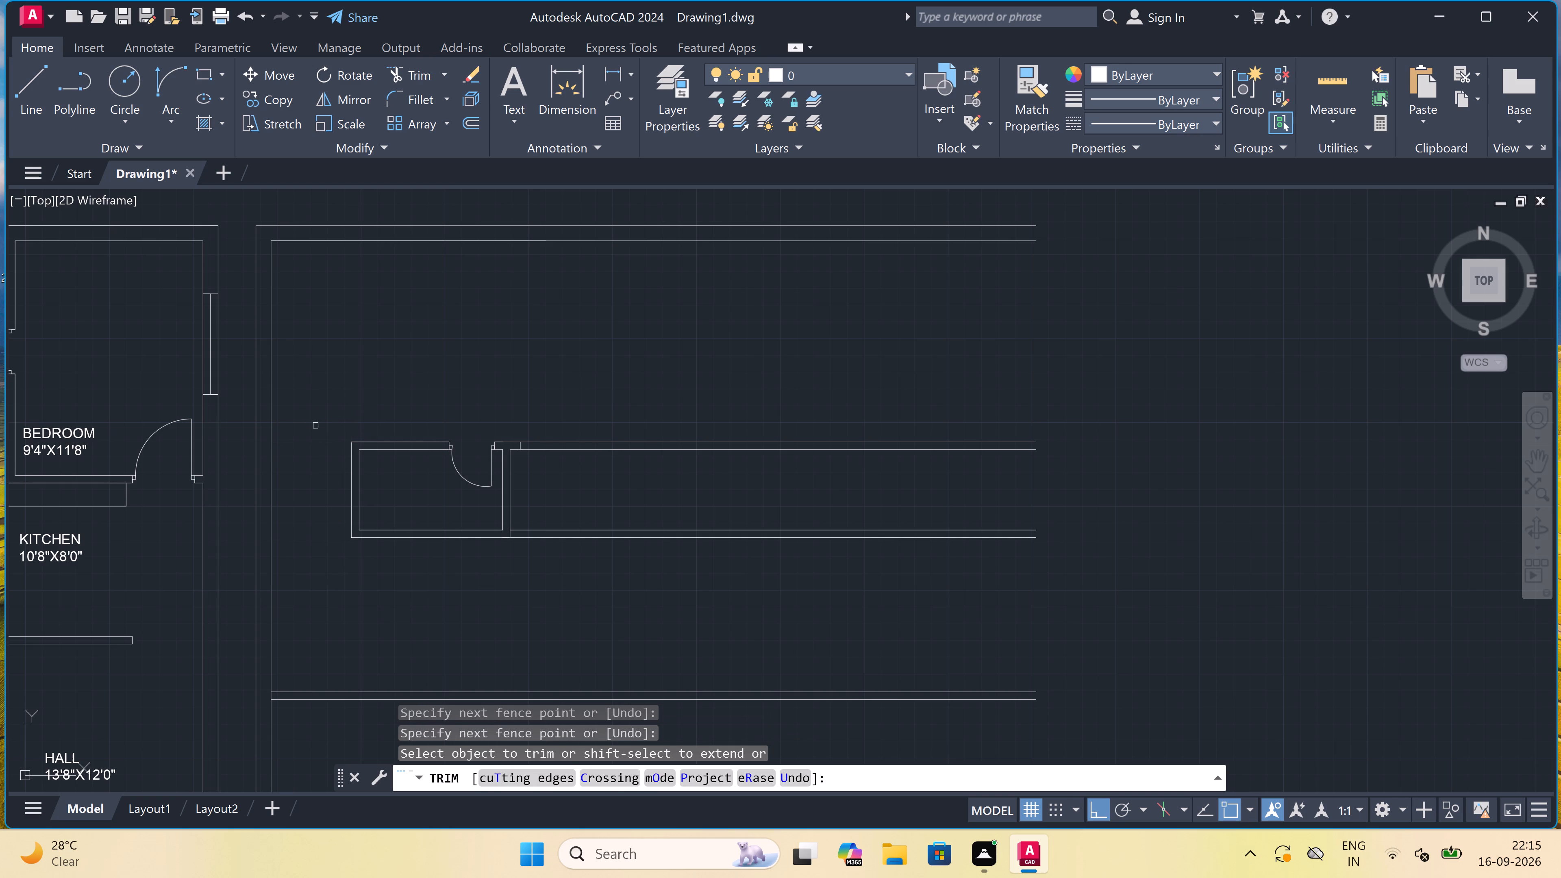
key(Escape)
Move the small room with its door and attached partition lines about 1' horizontally toward the second plan's left wall, using its upper-left corner as base point.
click(959, 414)
drag(959, 414, 956, 420)
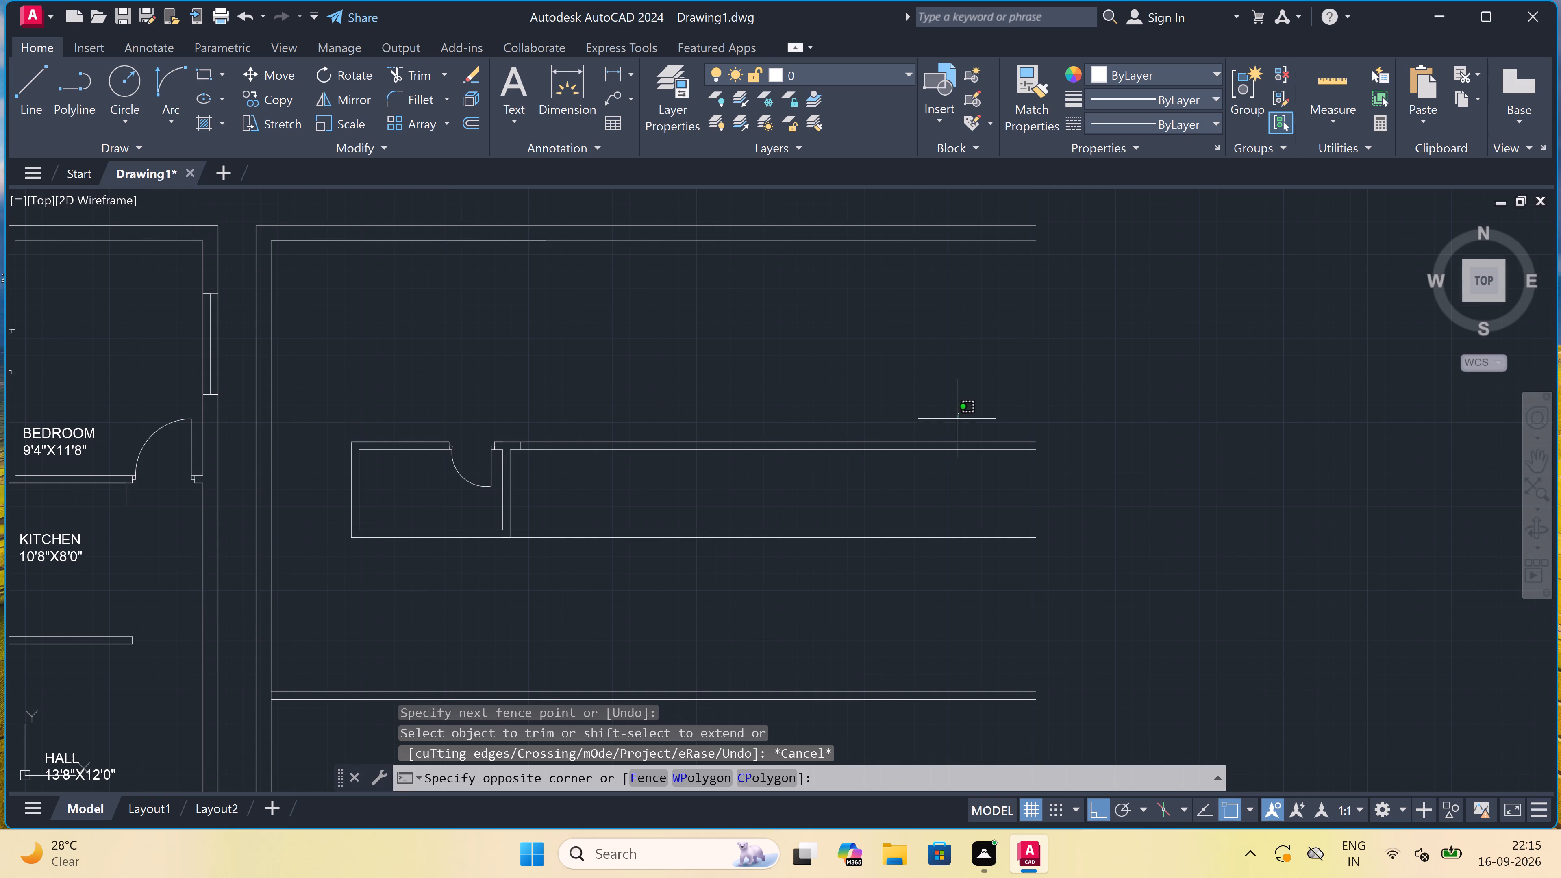
click(346, 547)
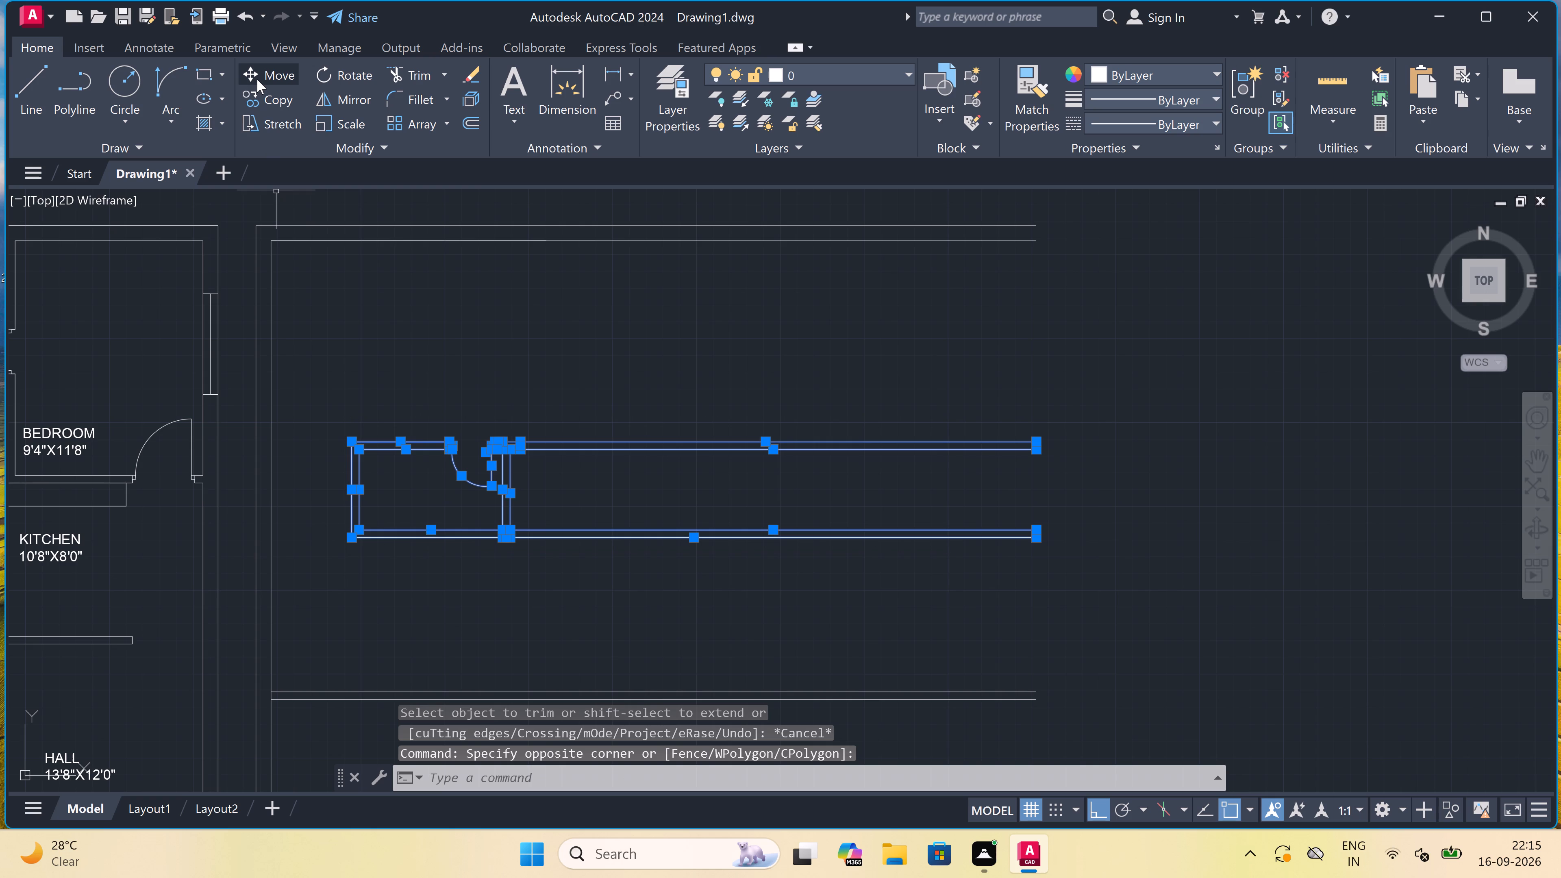
click(250, 69)
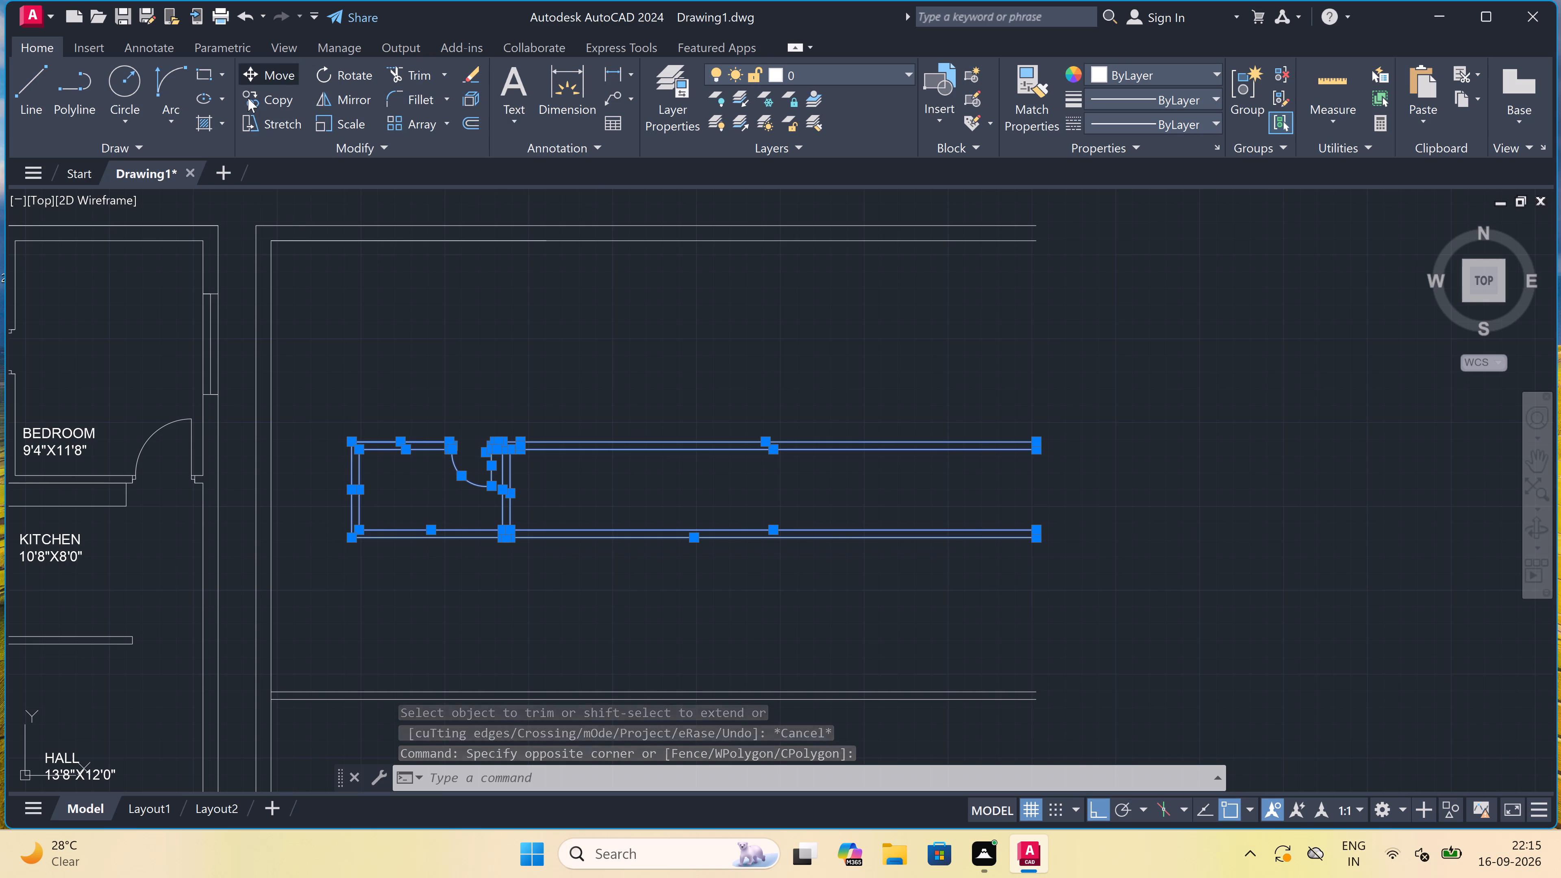
scroll(337, 459, up, 1)
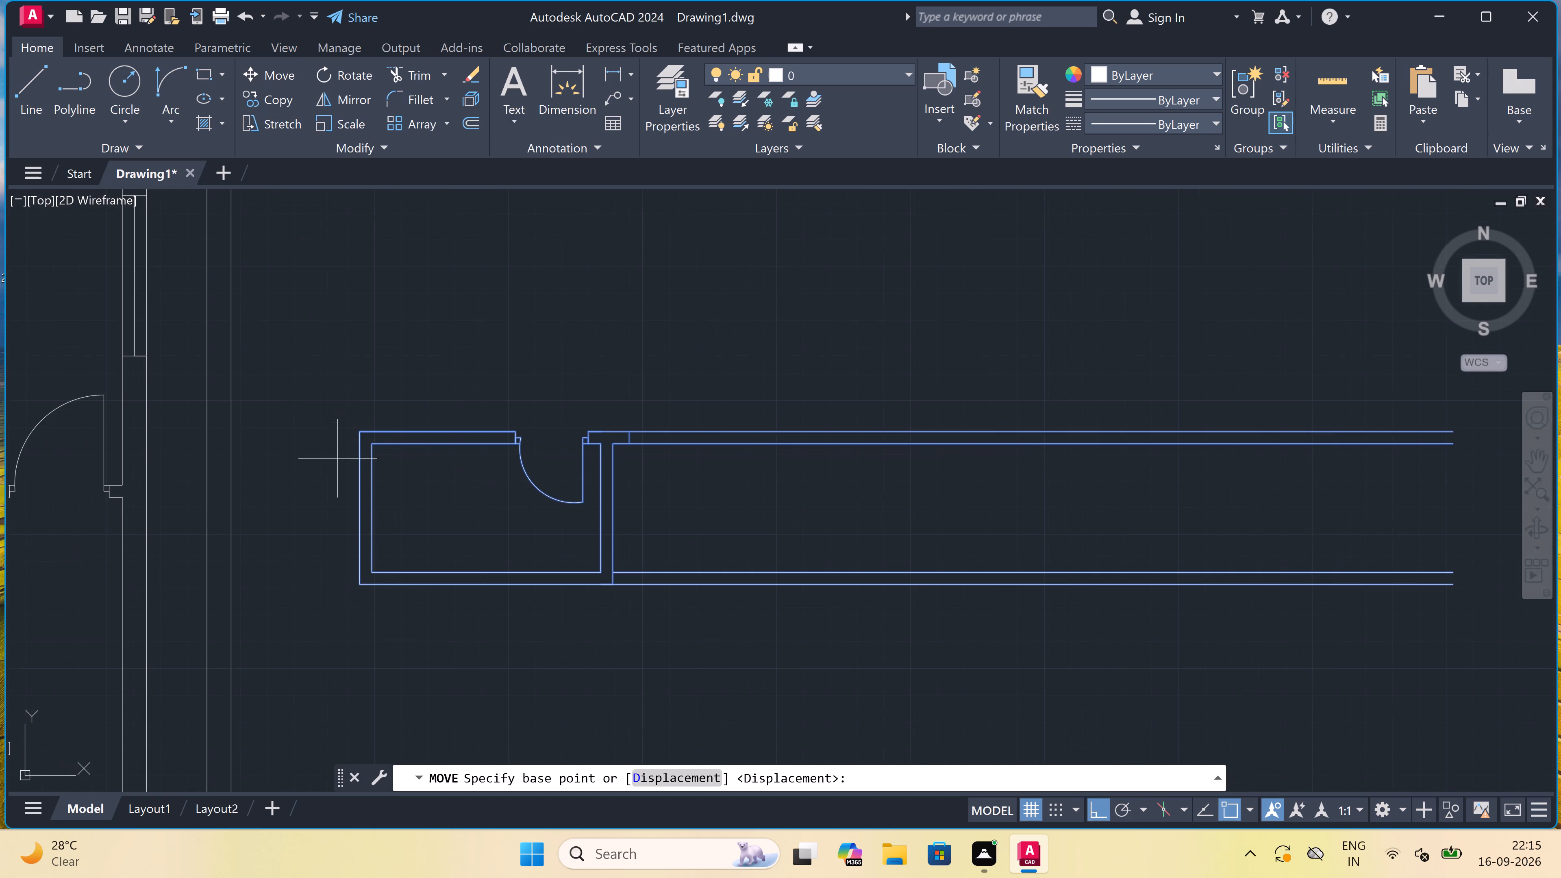
double_click(360, 430)
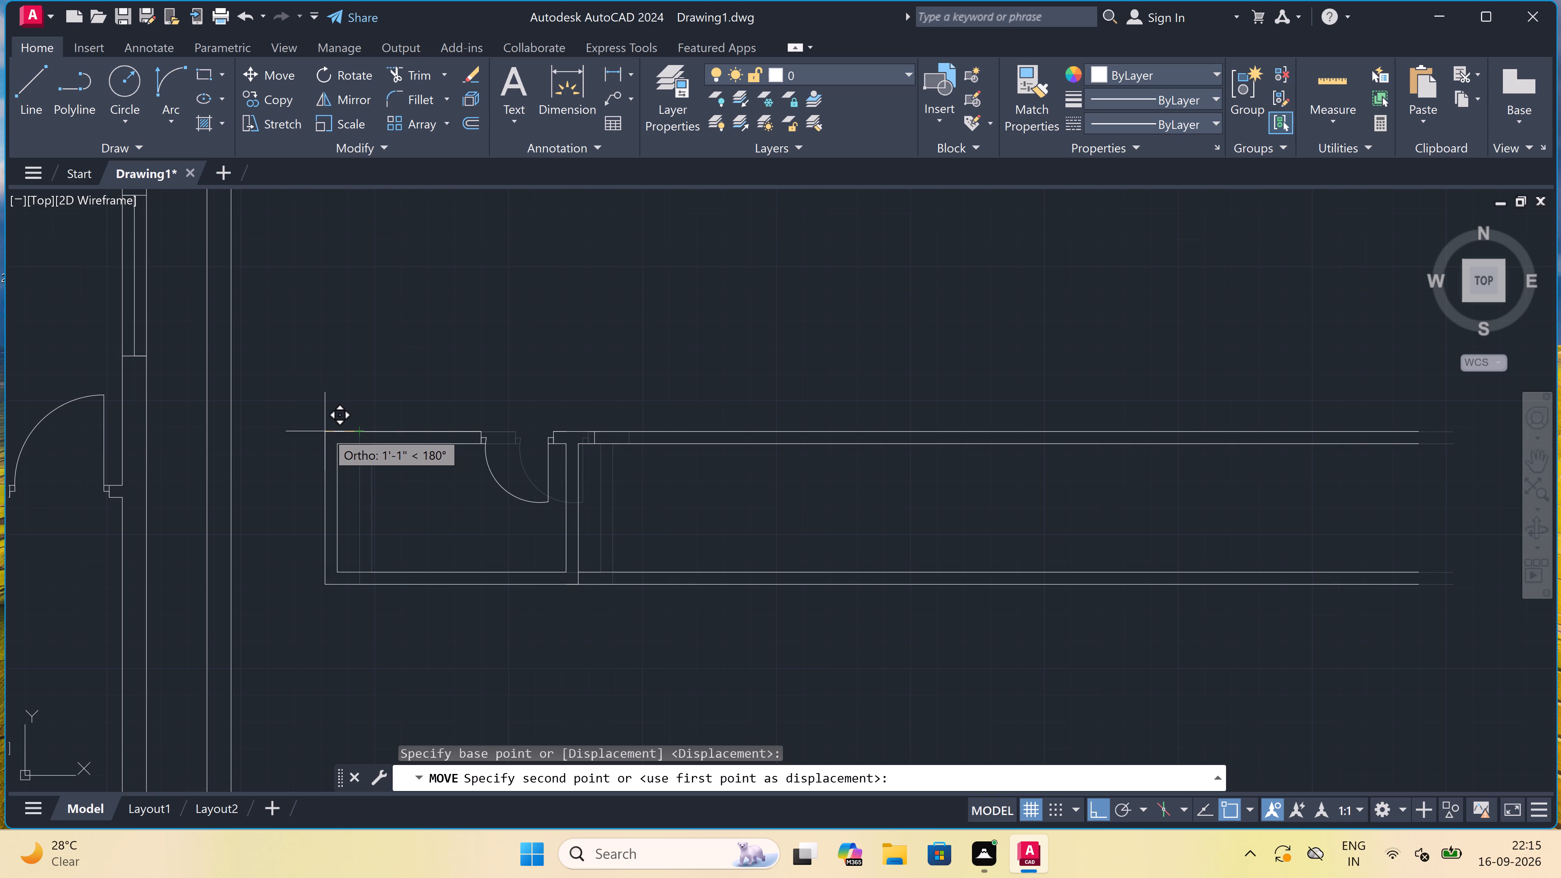
key(F8)
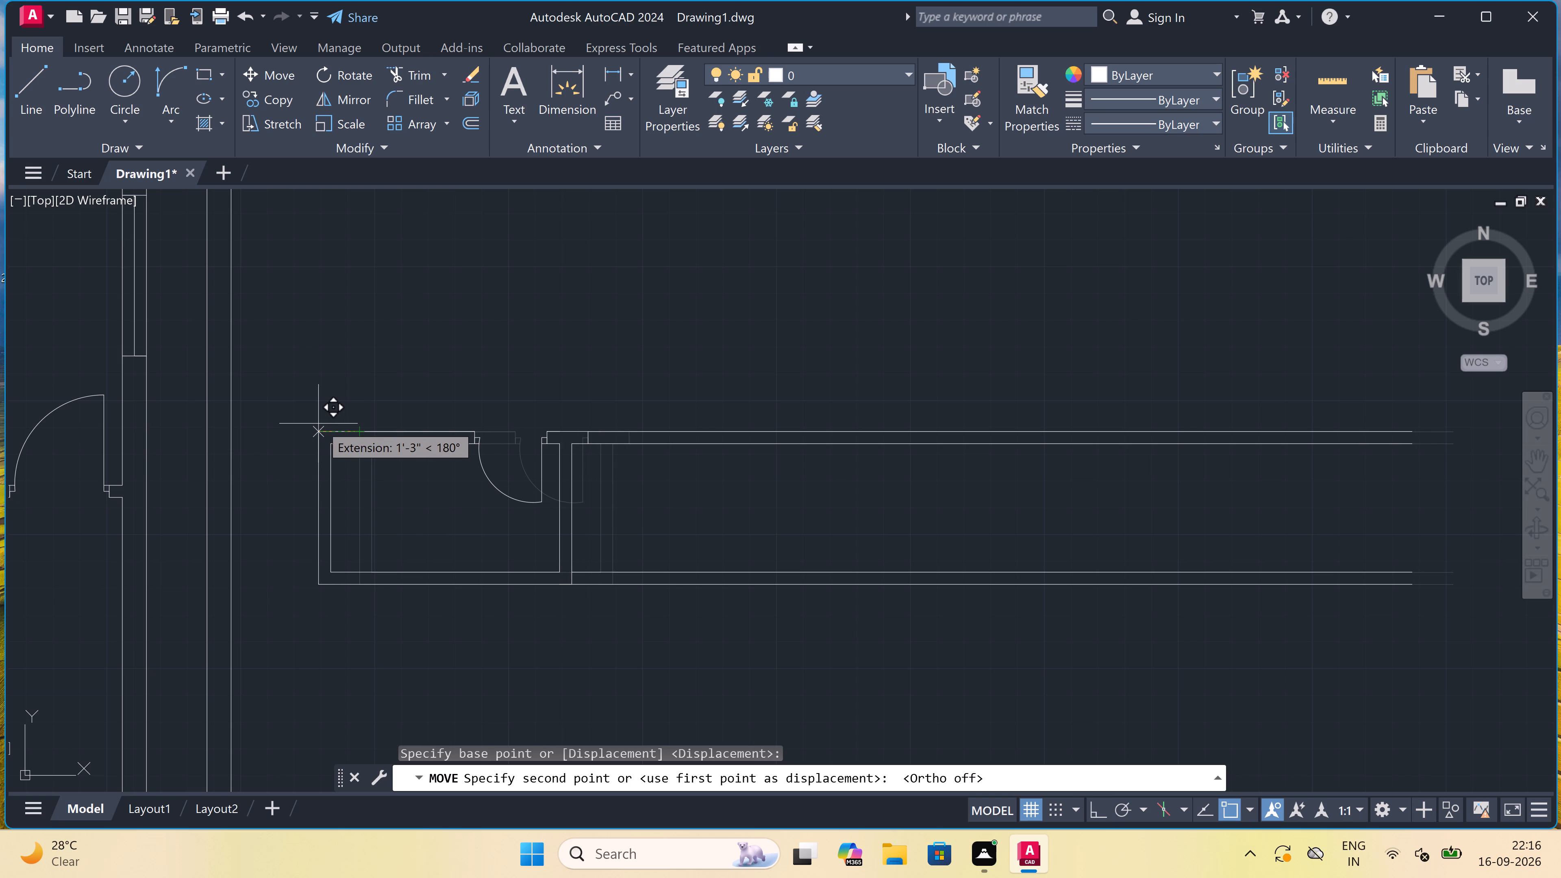
double_click(327, 424)
key(Escape)
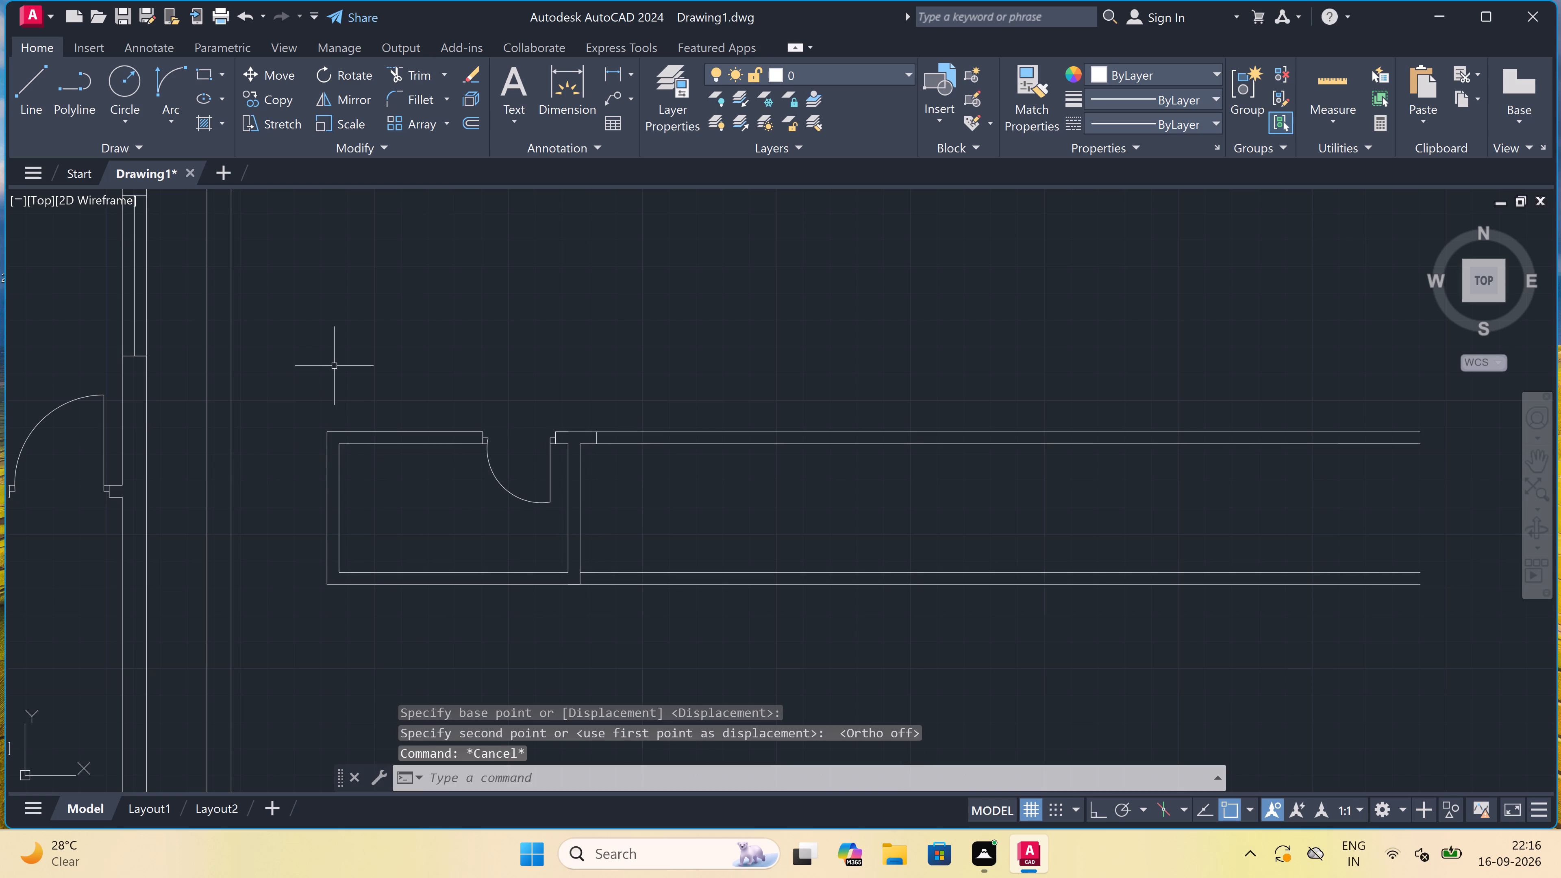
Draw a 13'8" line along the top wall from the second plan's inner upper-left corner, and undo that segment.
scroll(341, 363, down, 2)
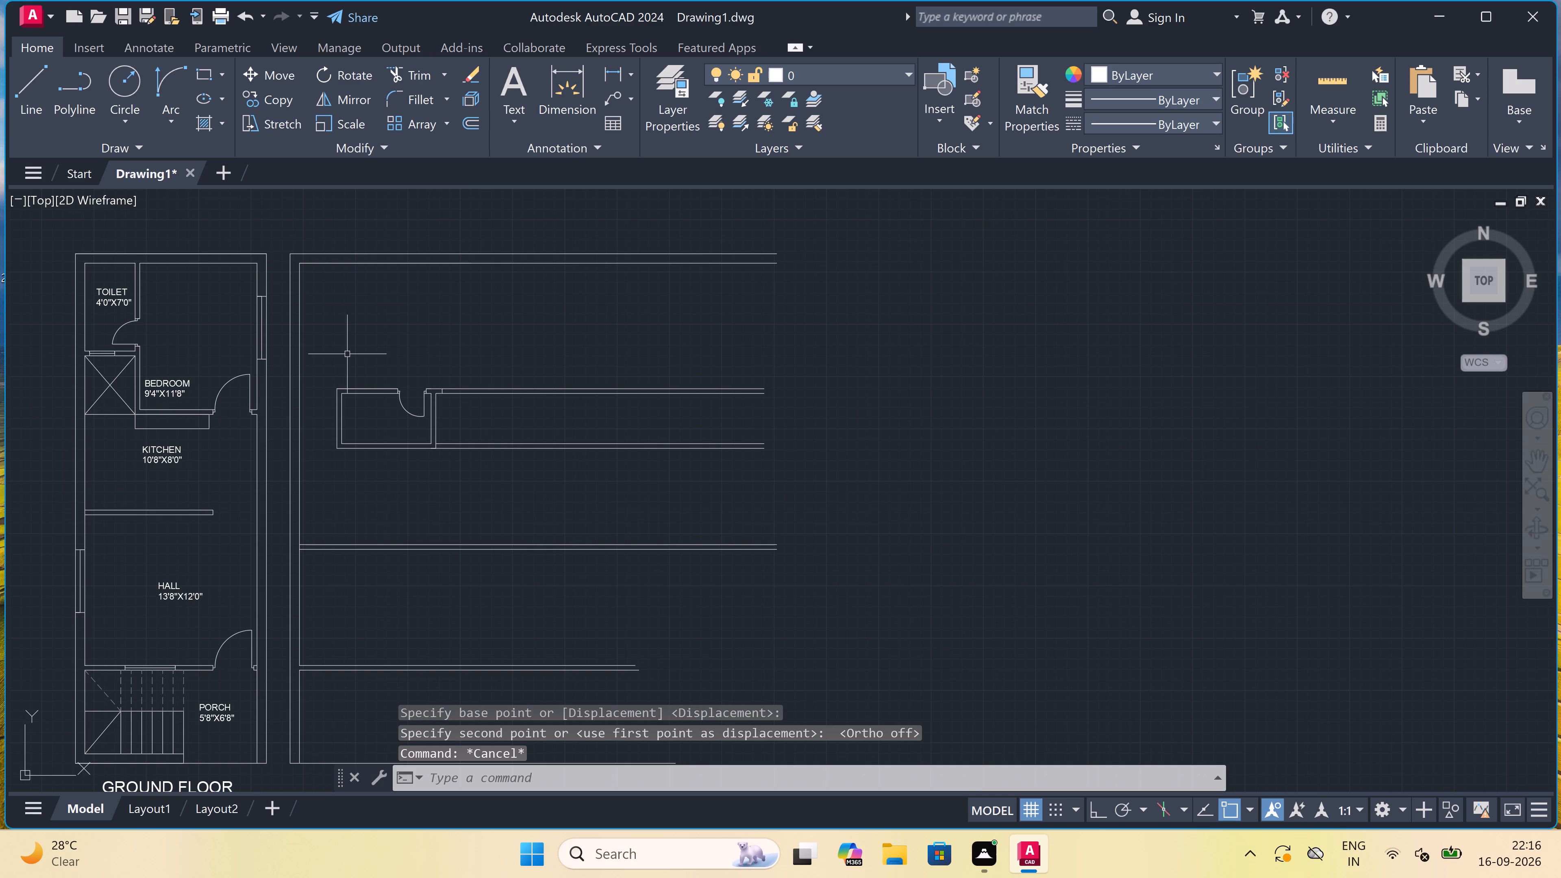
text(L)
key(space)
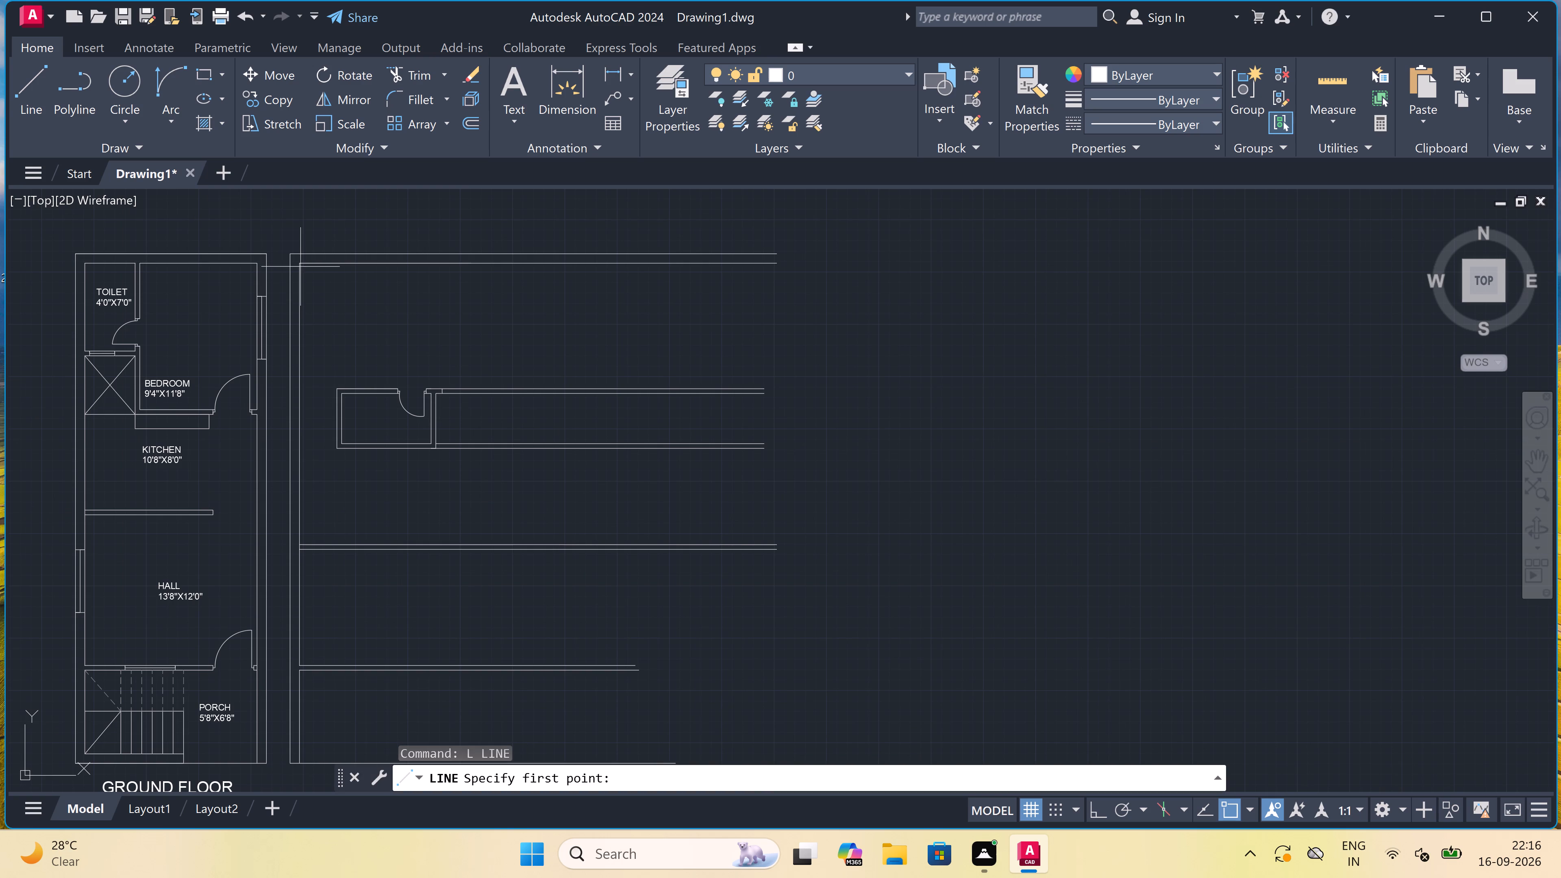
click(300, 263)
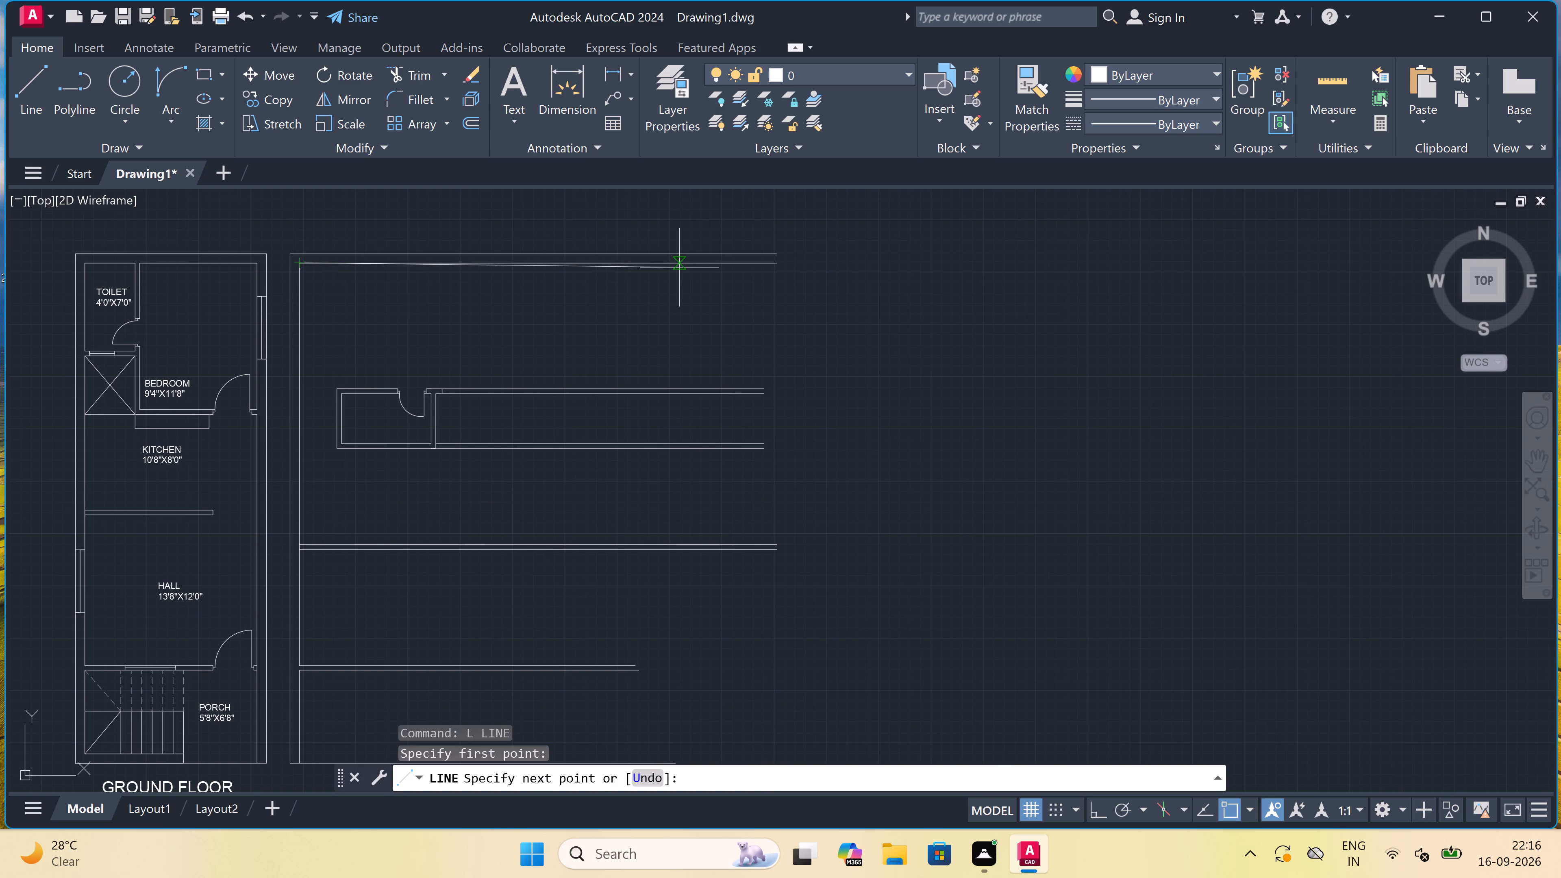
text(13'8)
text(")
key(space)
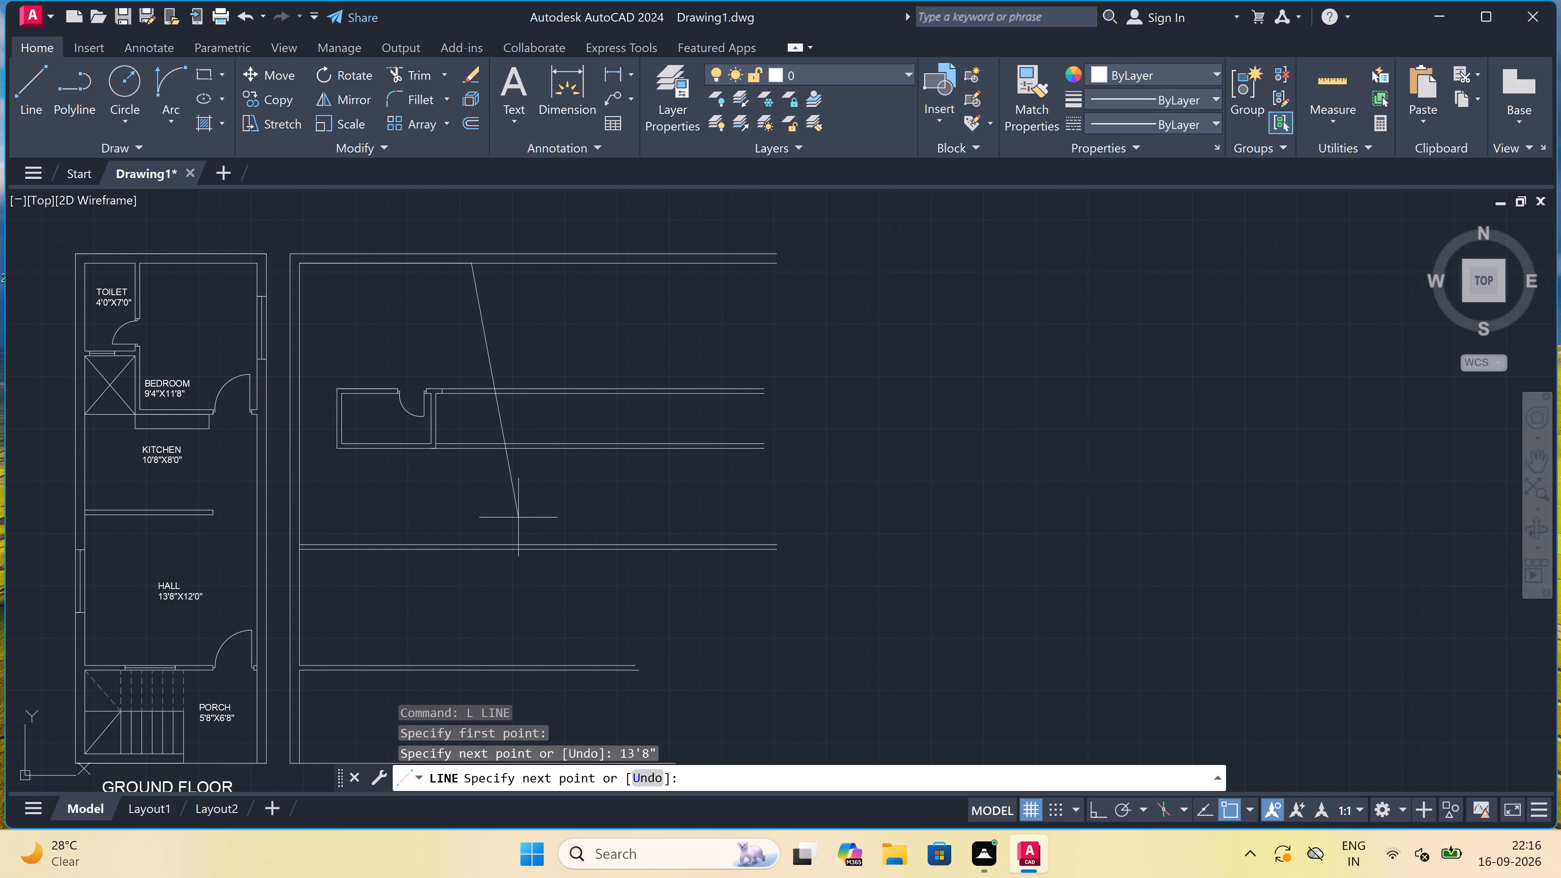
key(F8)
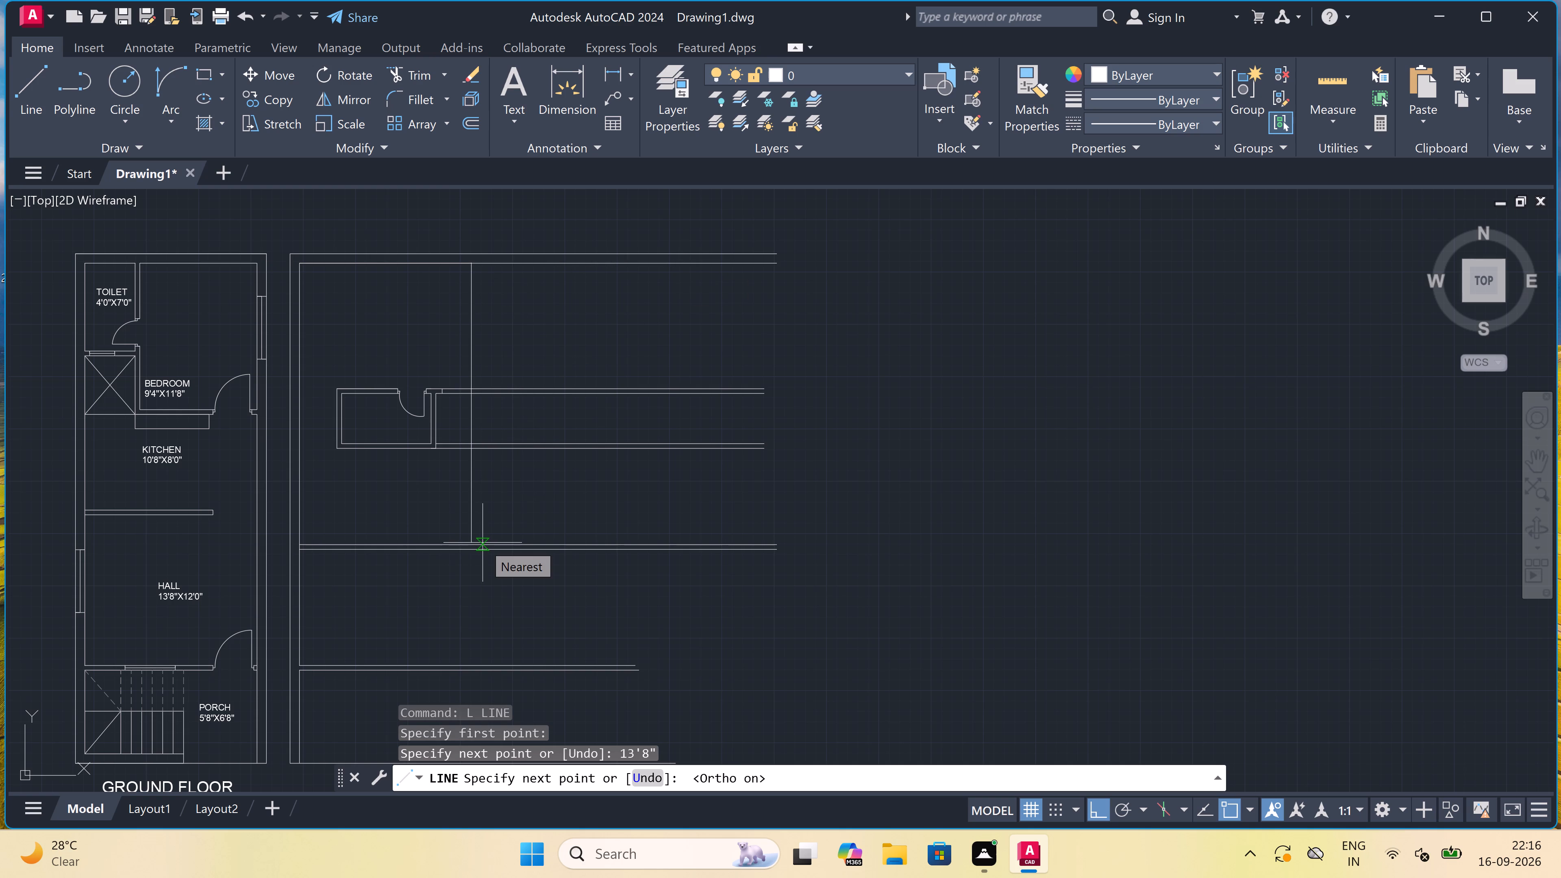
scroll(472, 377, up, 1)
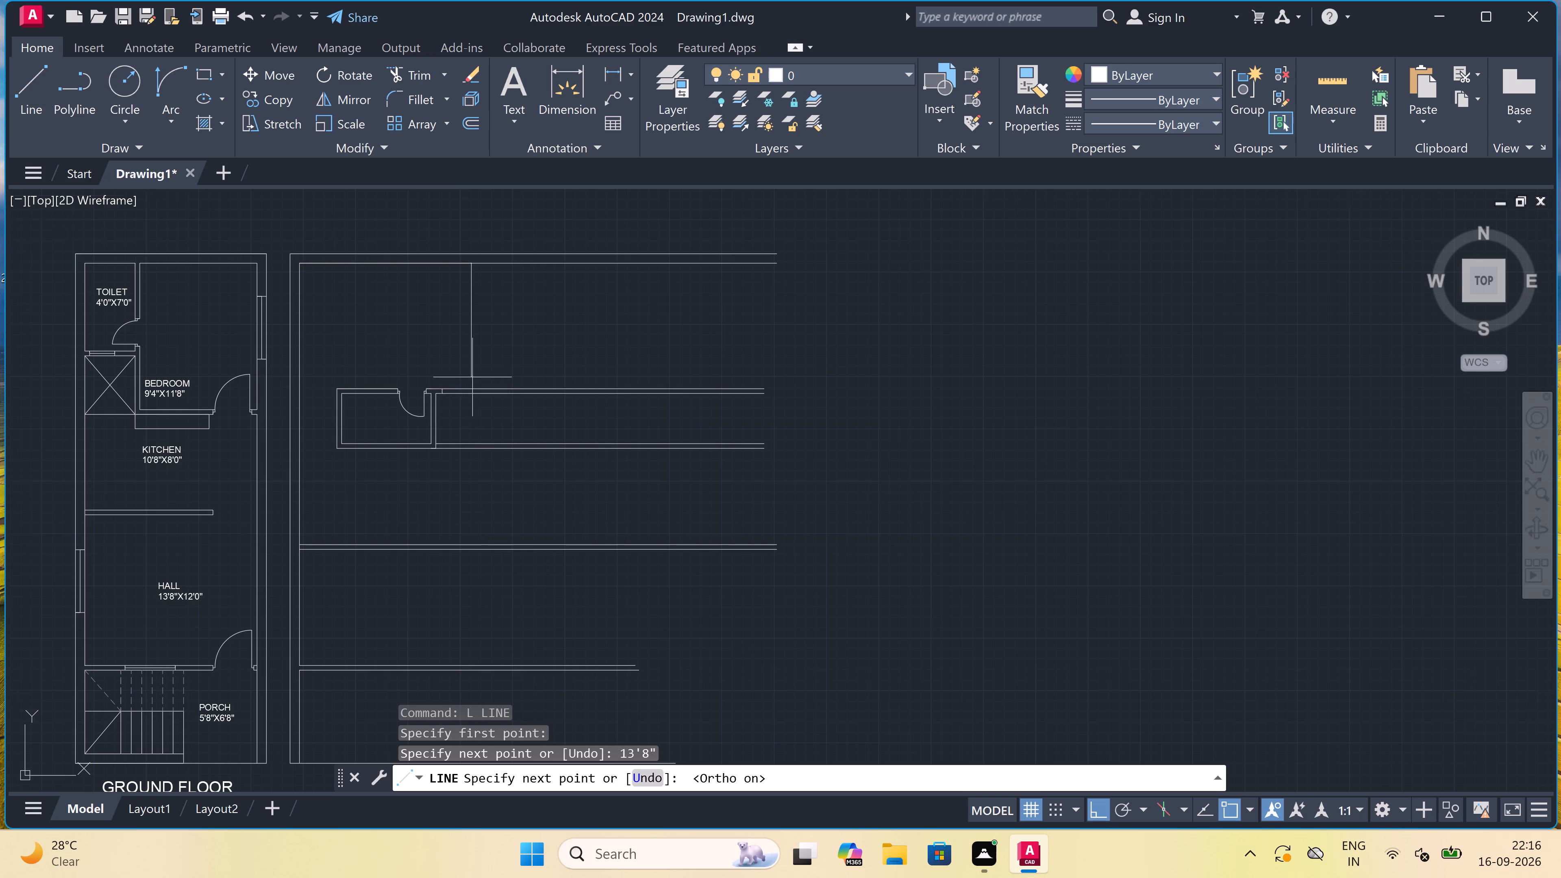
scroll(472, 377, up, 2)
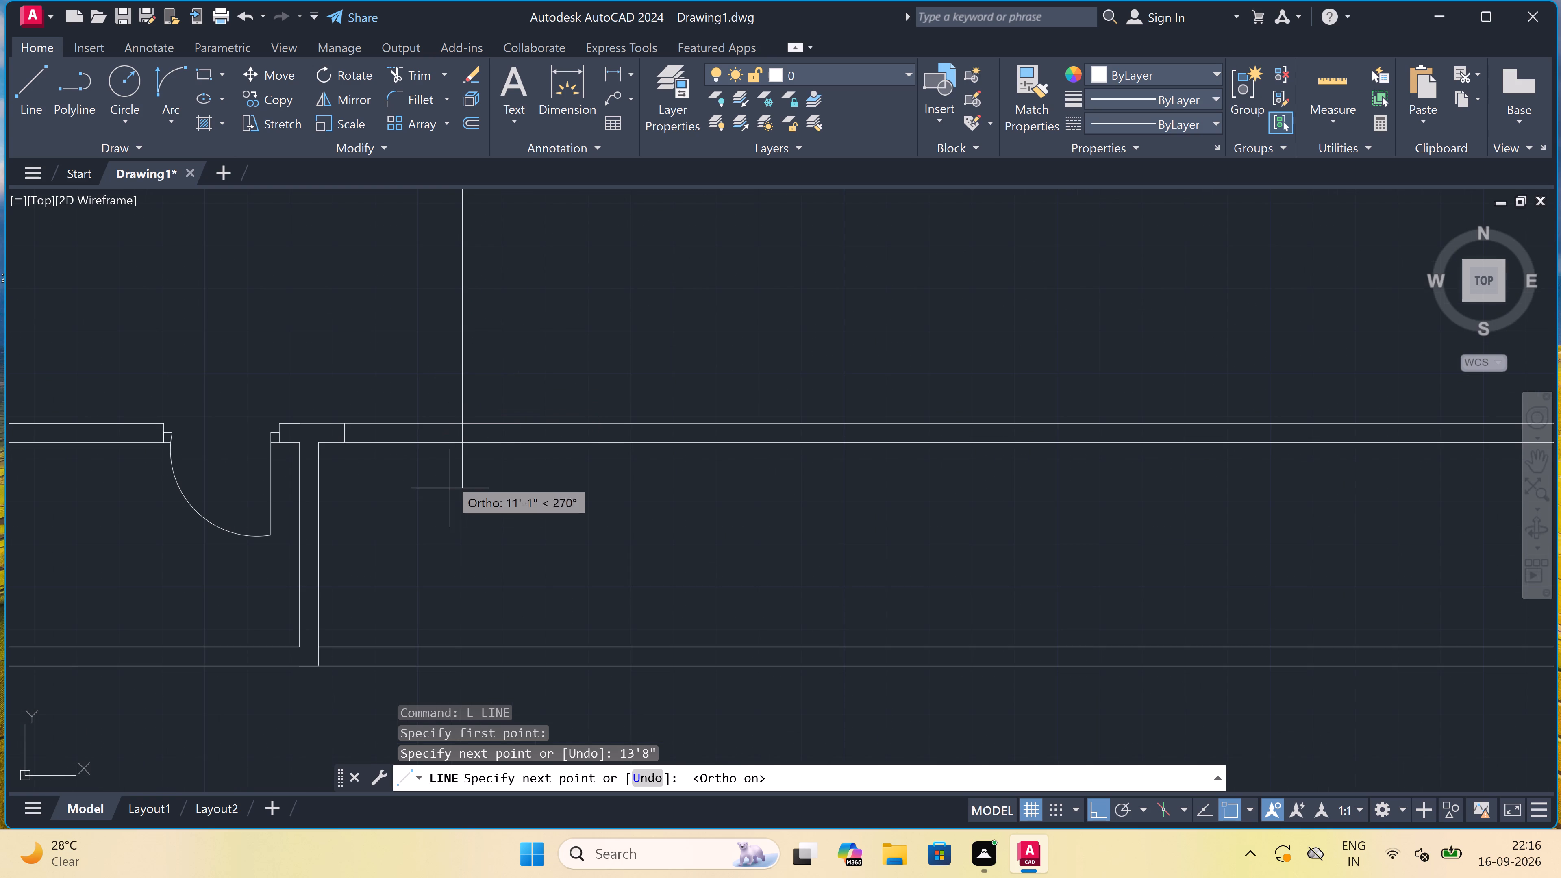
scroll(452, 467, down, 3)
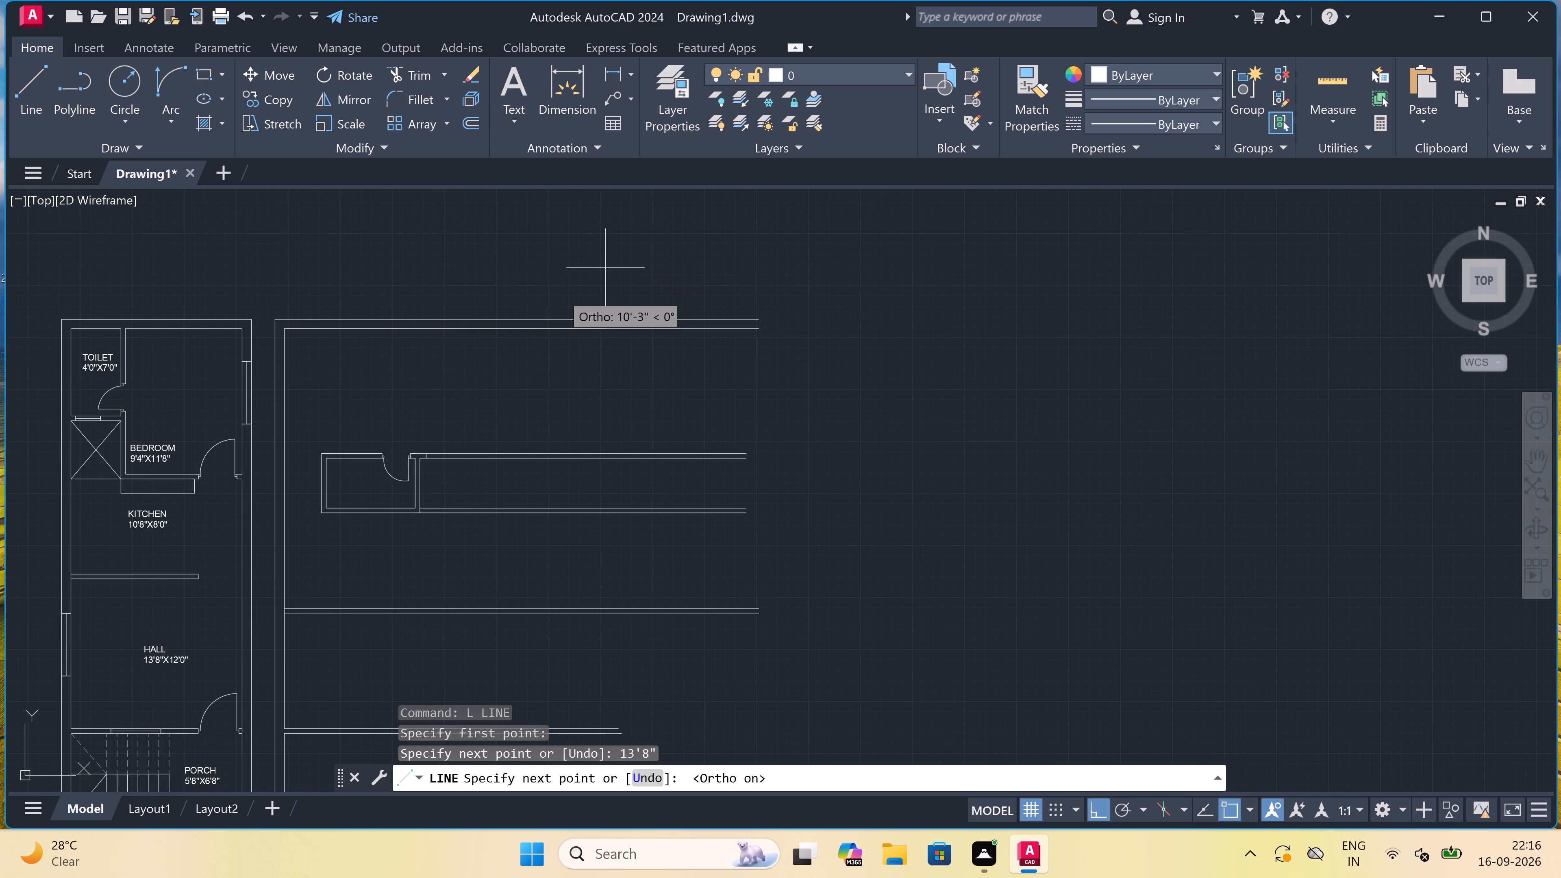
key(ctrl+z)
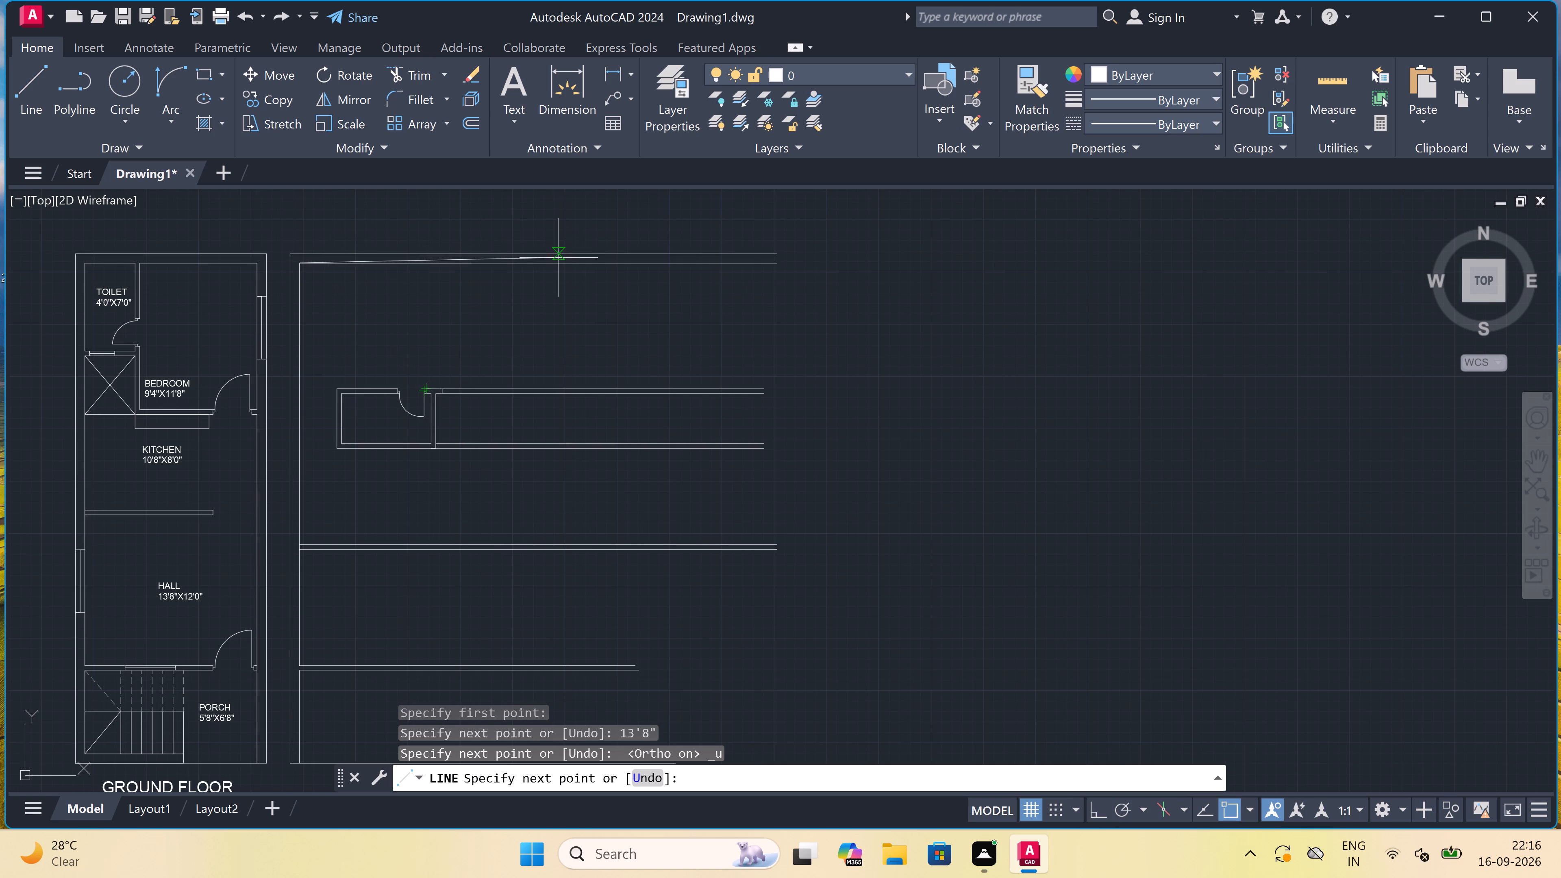
With Ortho on, draw the line 14' along the top wall from the inner upper-left corner and straight down to the bottom wall line.
key(F8)
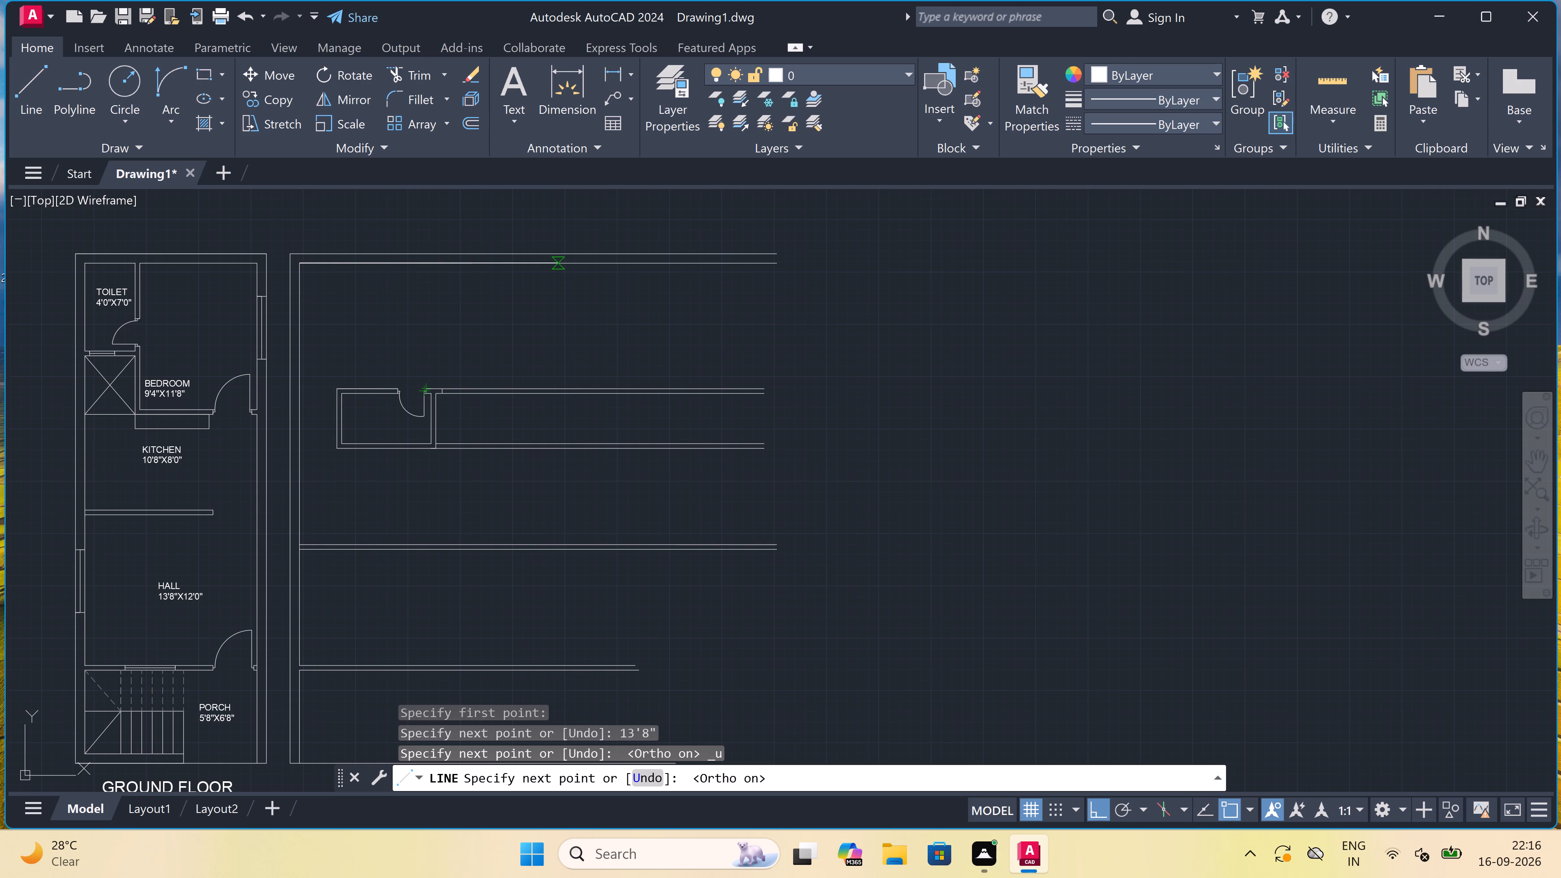
key(1)
key(4)
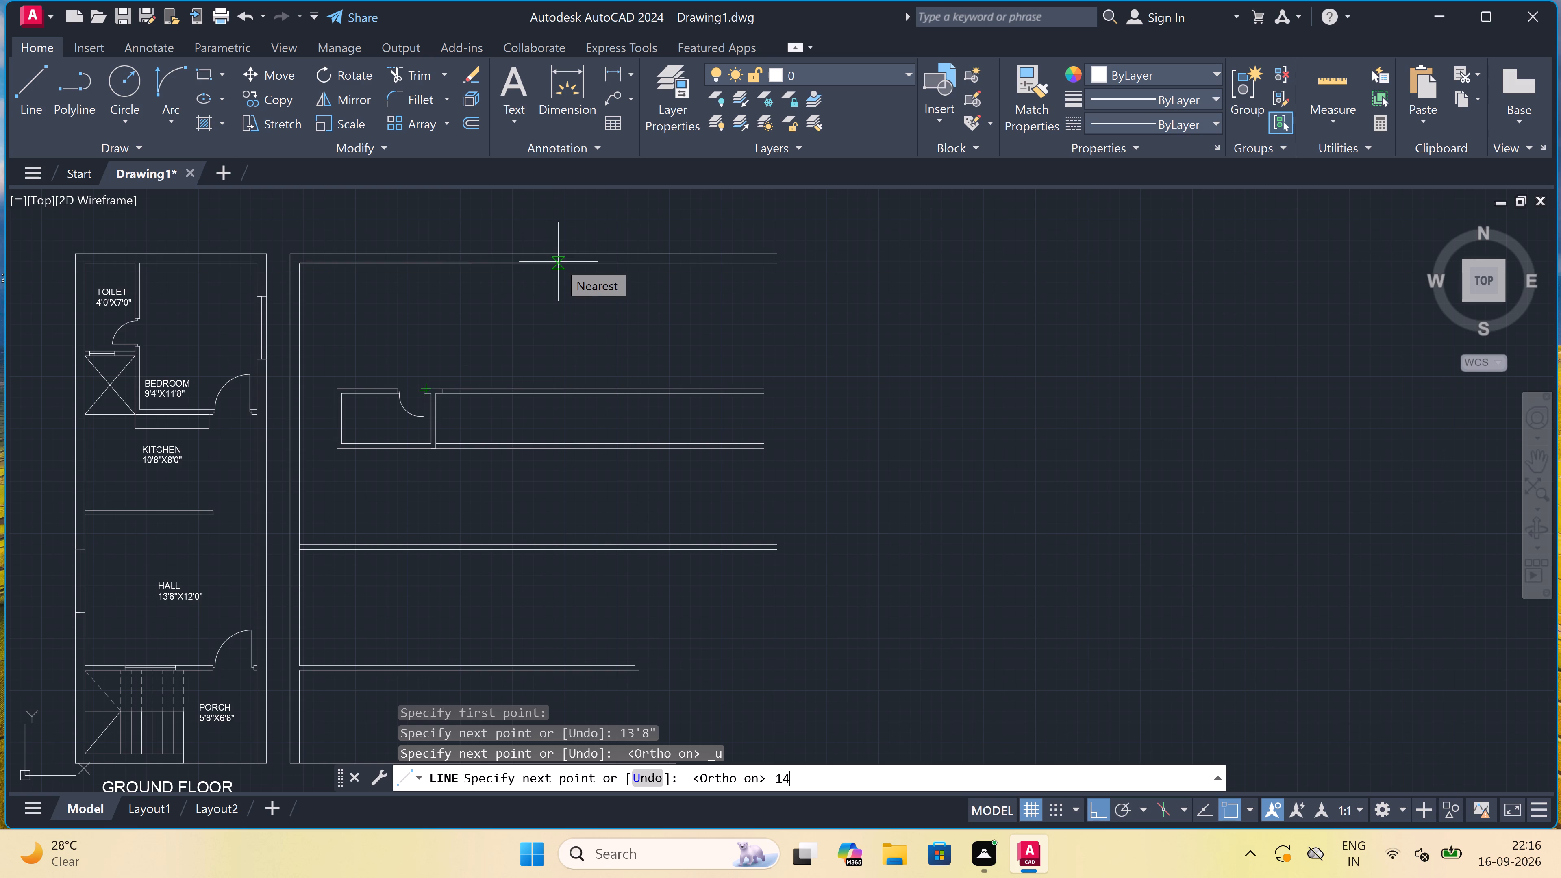
text(')
key(space)
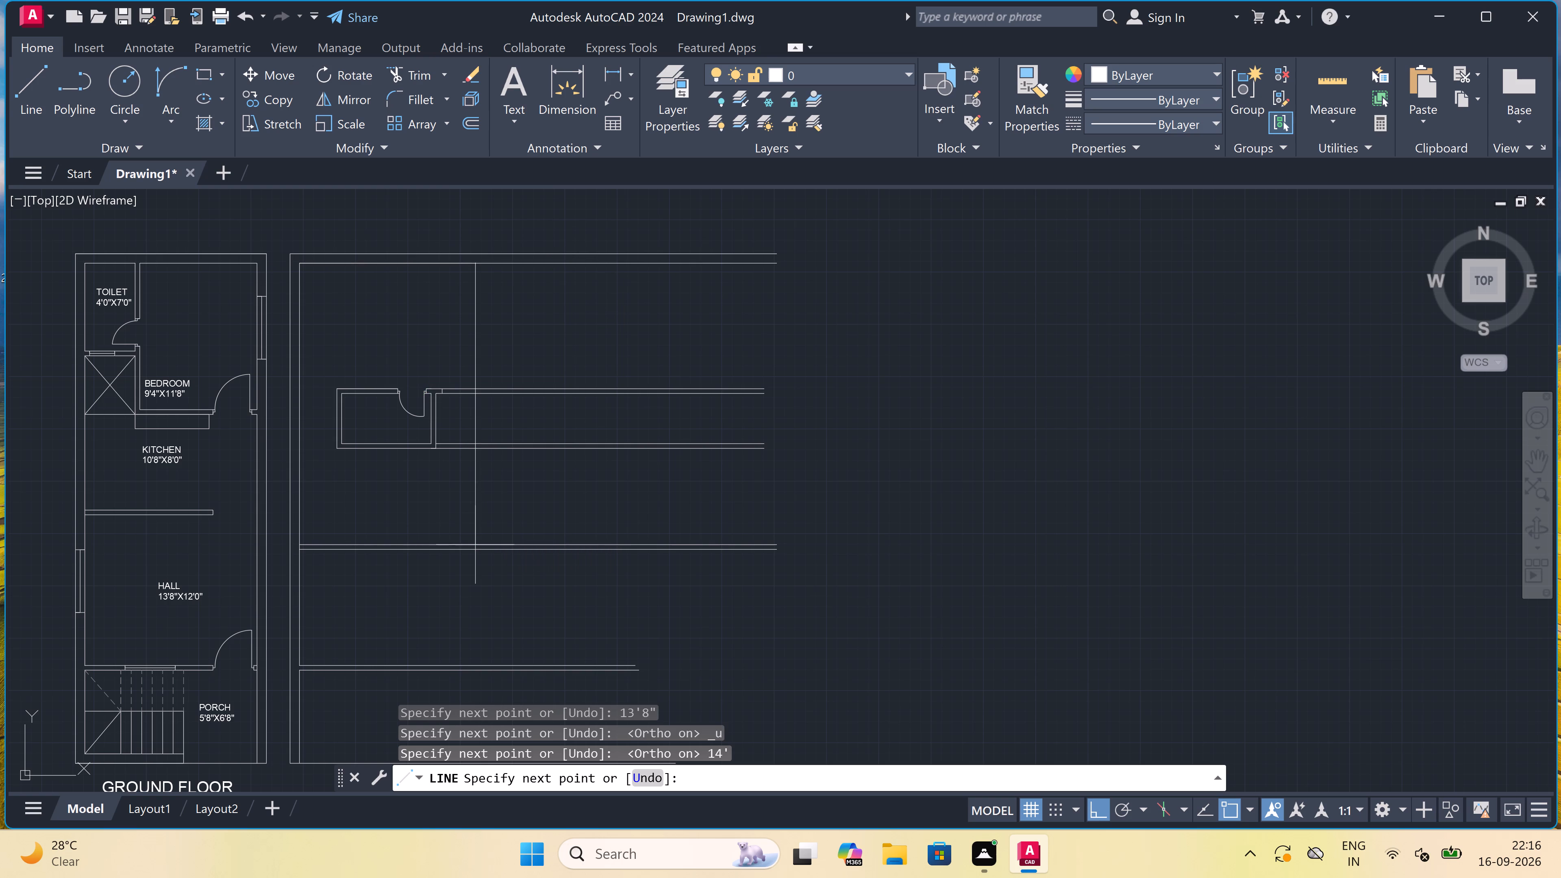
scroll(470, 544, up, 1)
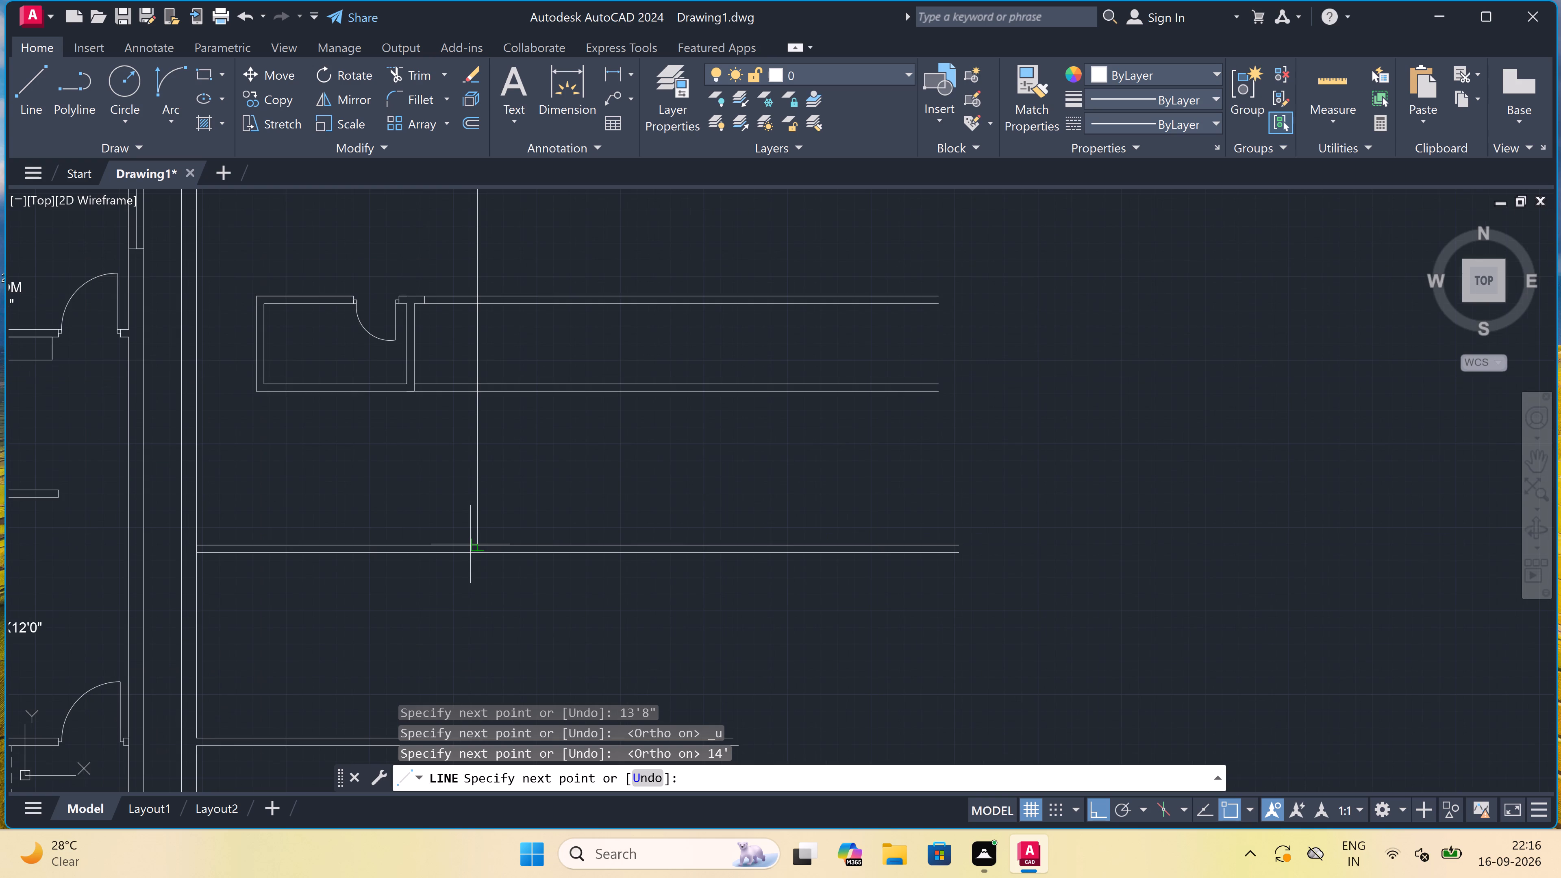
scroll(477, 544, down, 4)
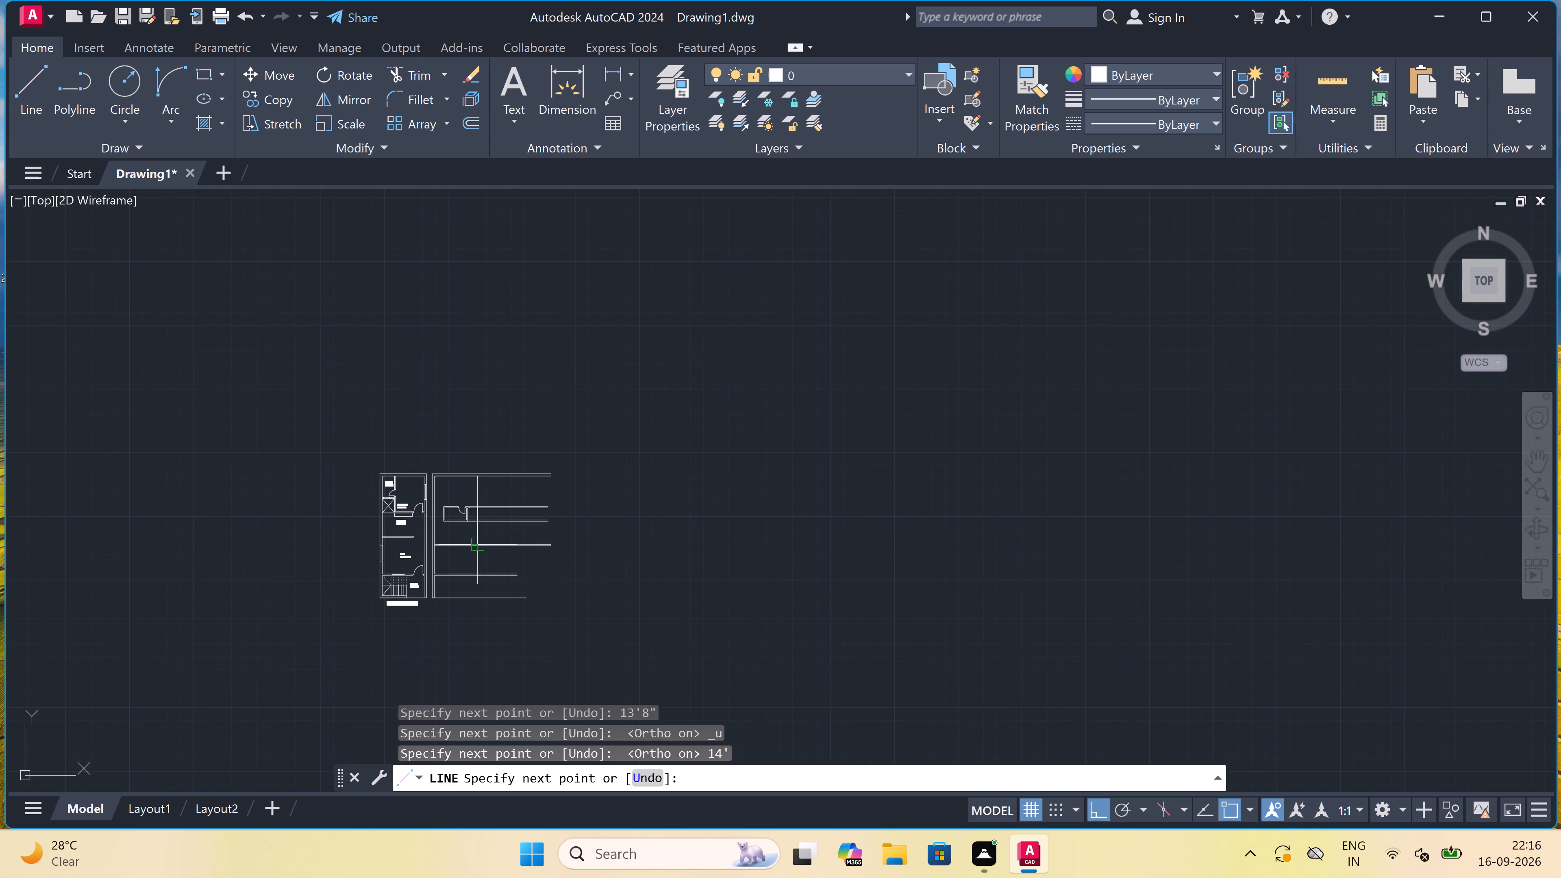
scroll(485, 604, up, 2)
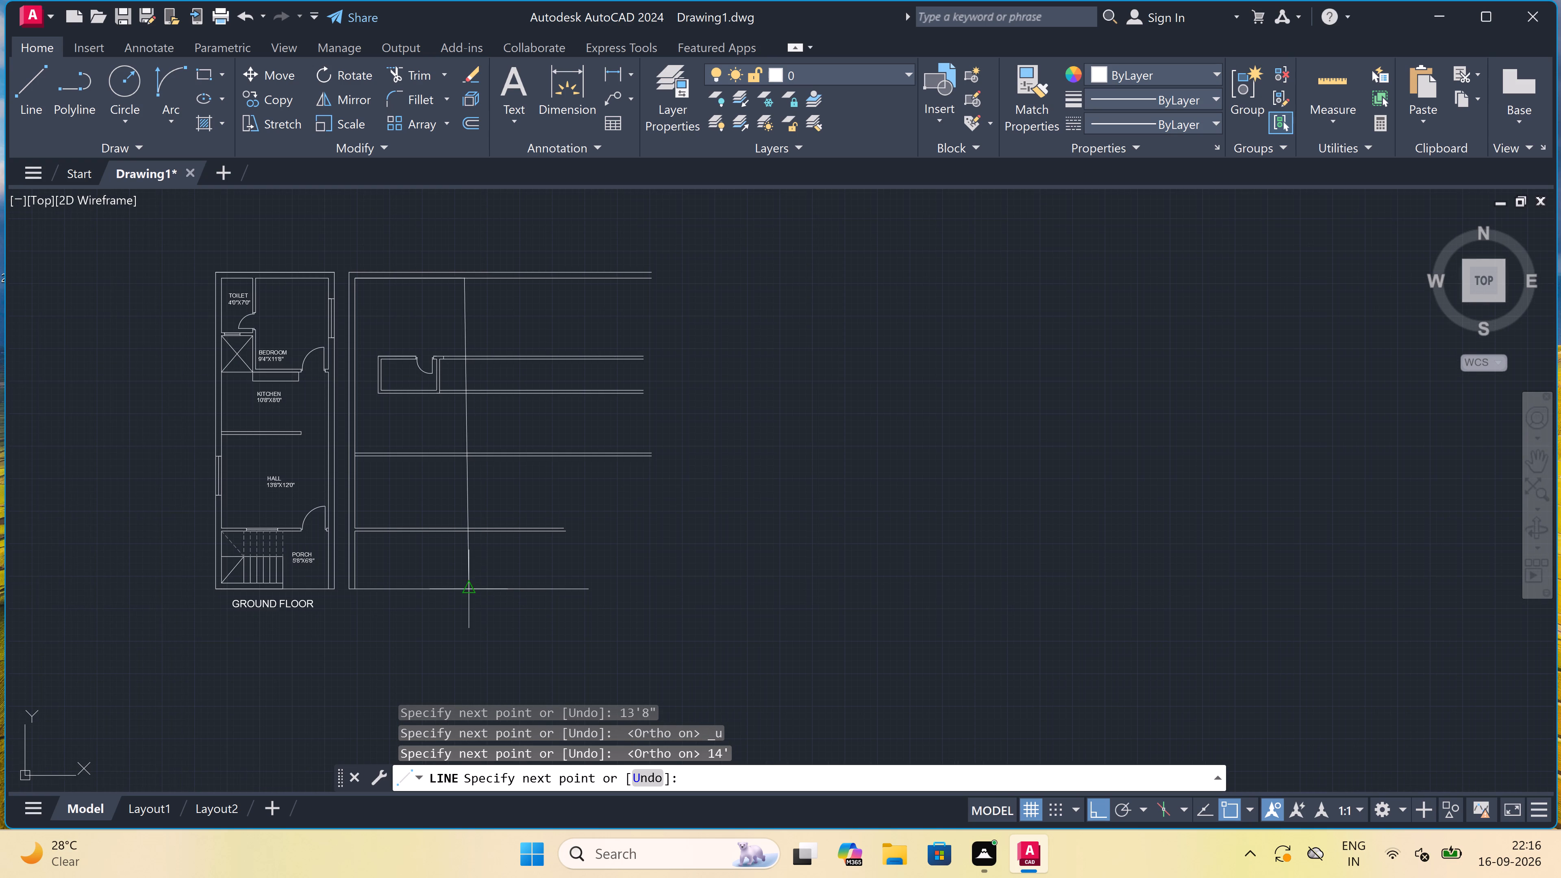
scroll(457, 587, up, 3)
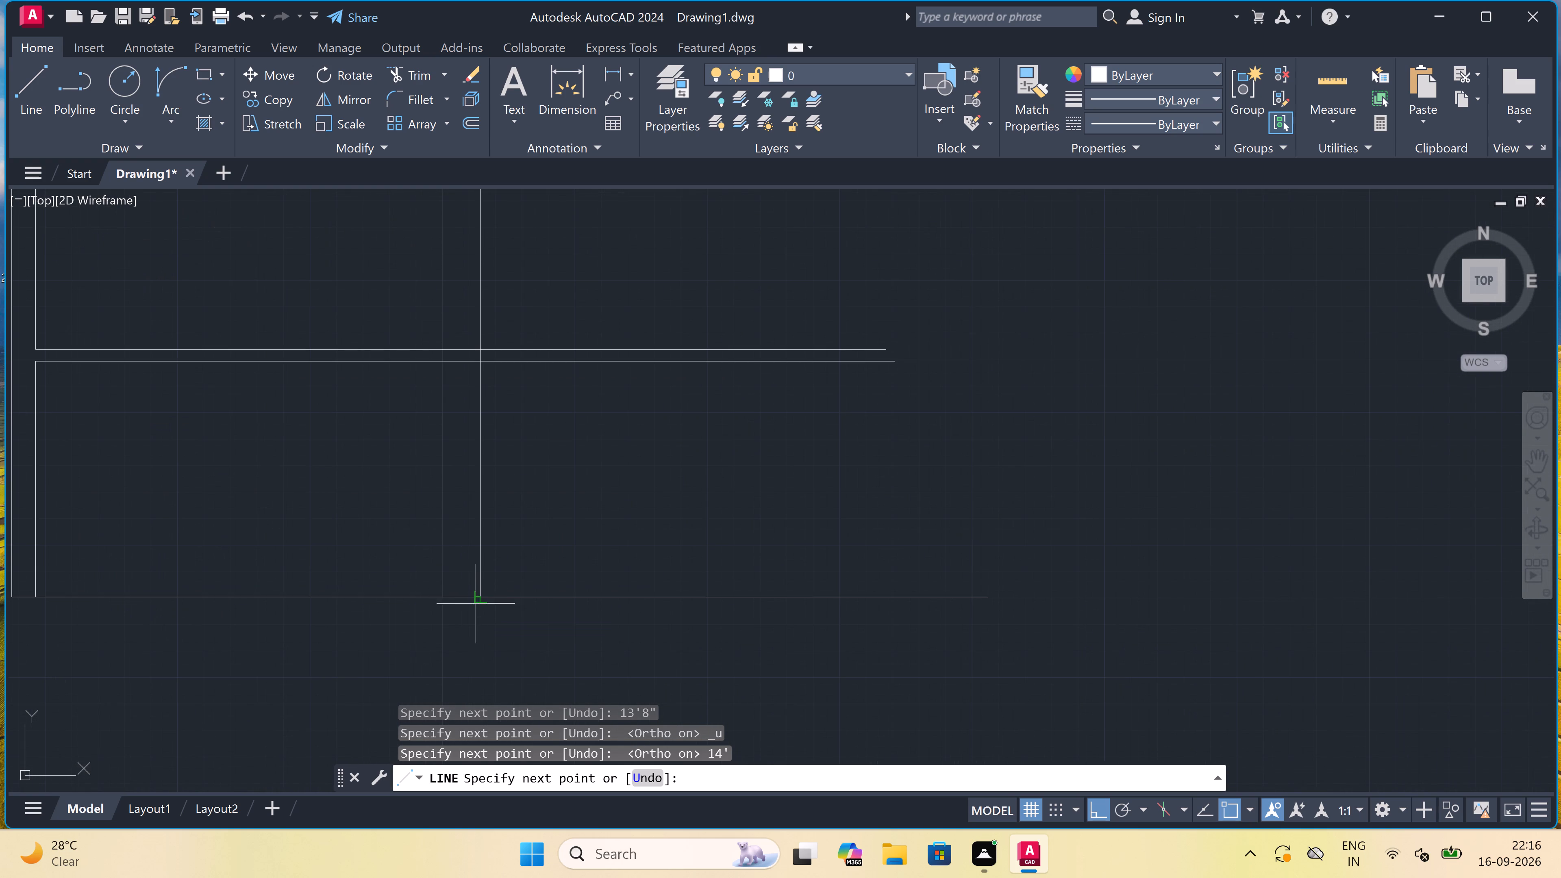
double_click(476, 594)
key(Escape)
Draw the outer side wall line from the new line's top end up to the outer wall line, 9" outward, and down to the bottom line.
scroll(462, 593, down, 3)
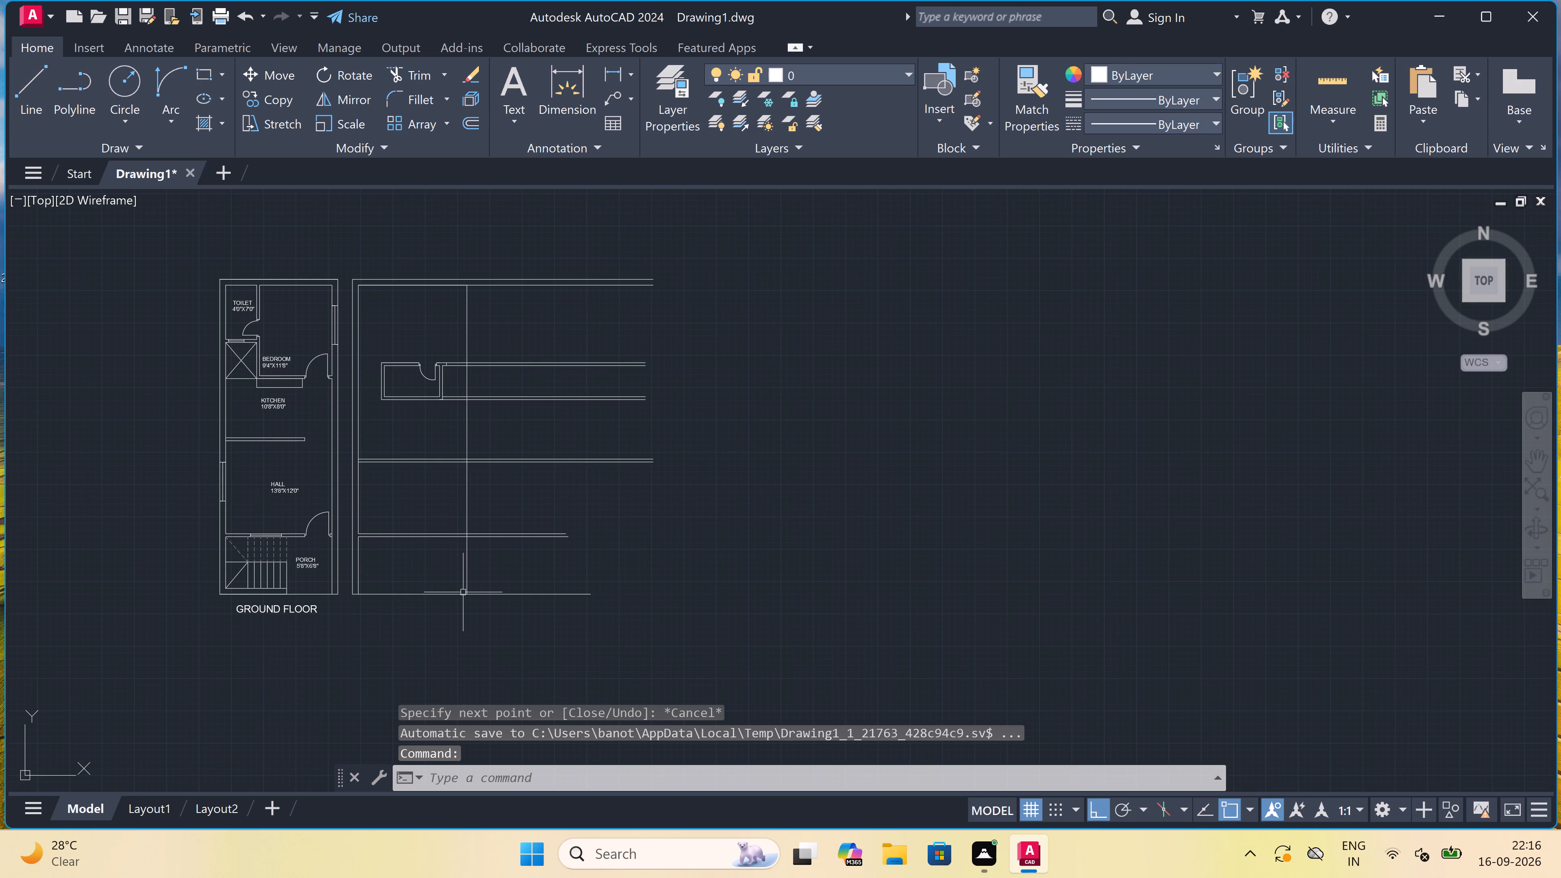
scroll(467, 336, up, 3)
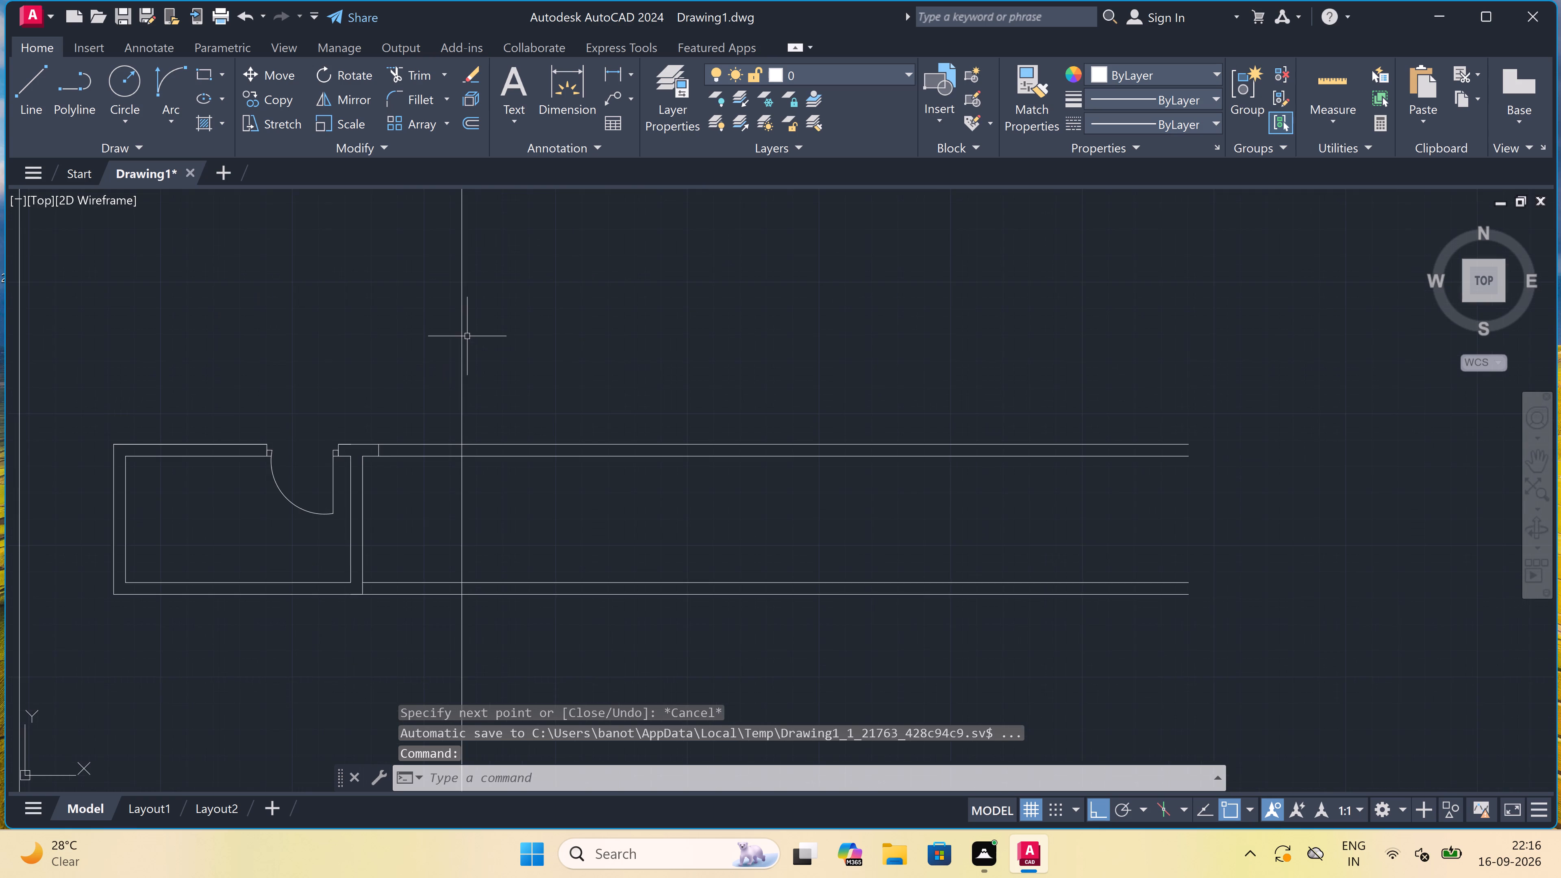
scroll(467, 336, down, 3)
key(l)
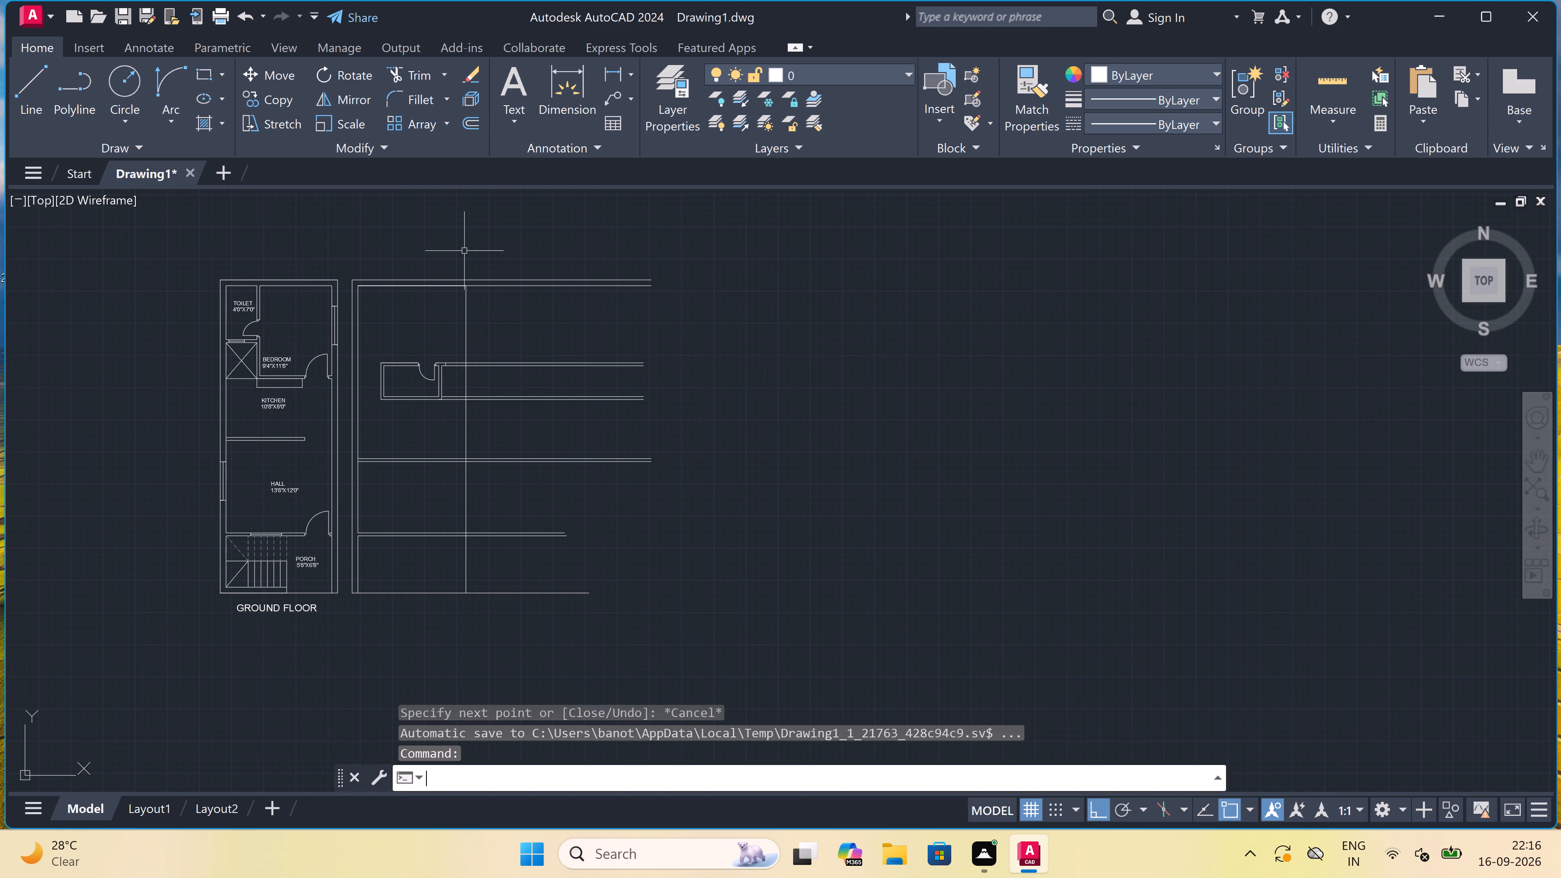
key(space)
scroll(465, 262, up, 3)
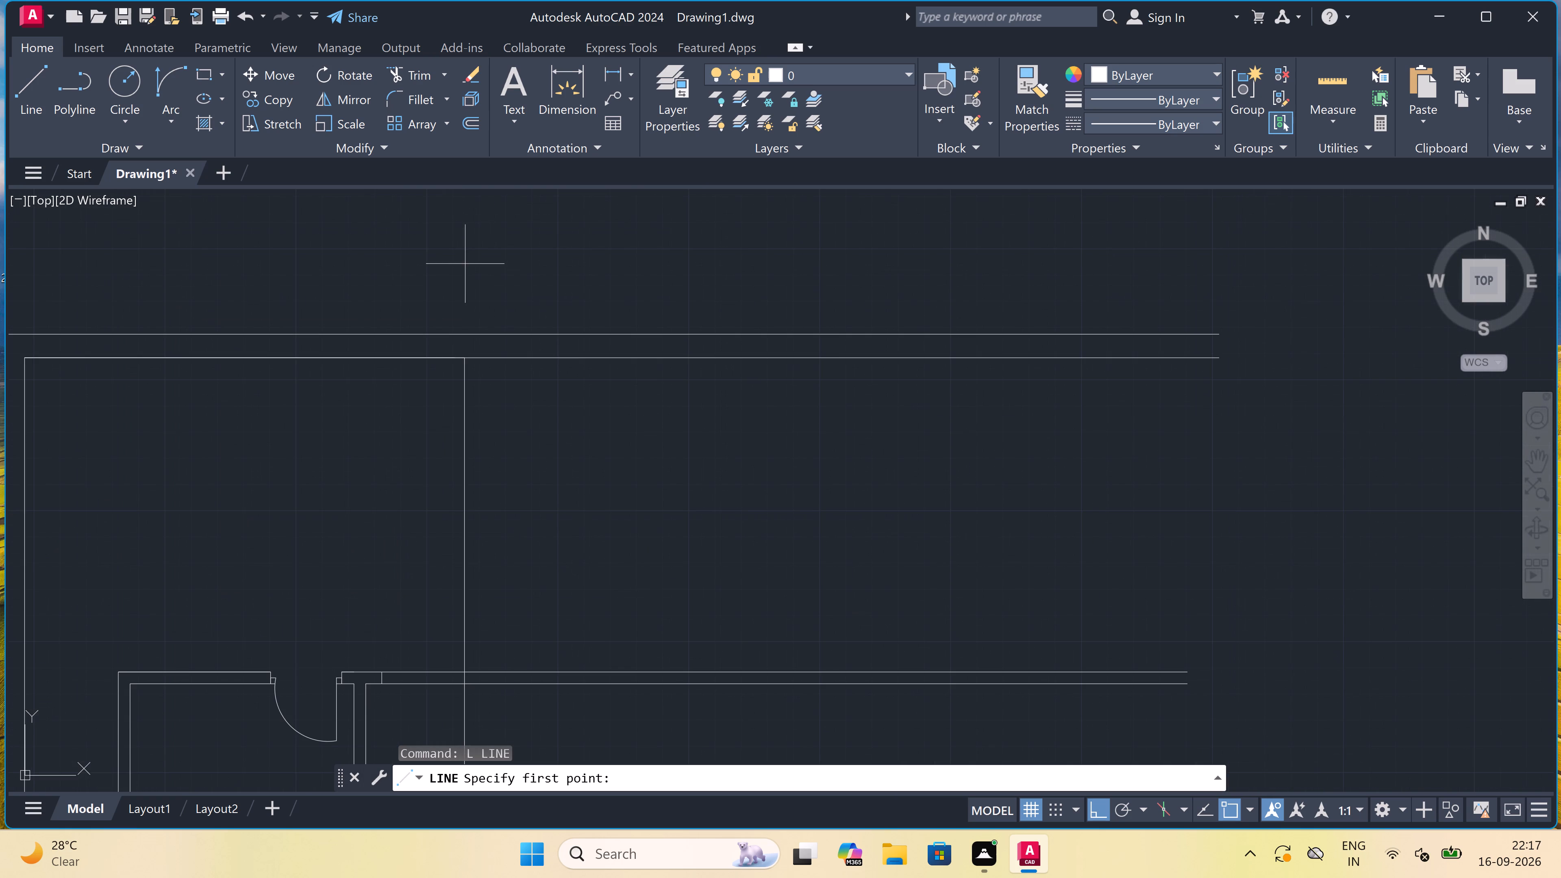
click(466, 356)
click(464, 331)
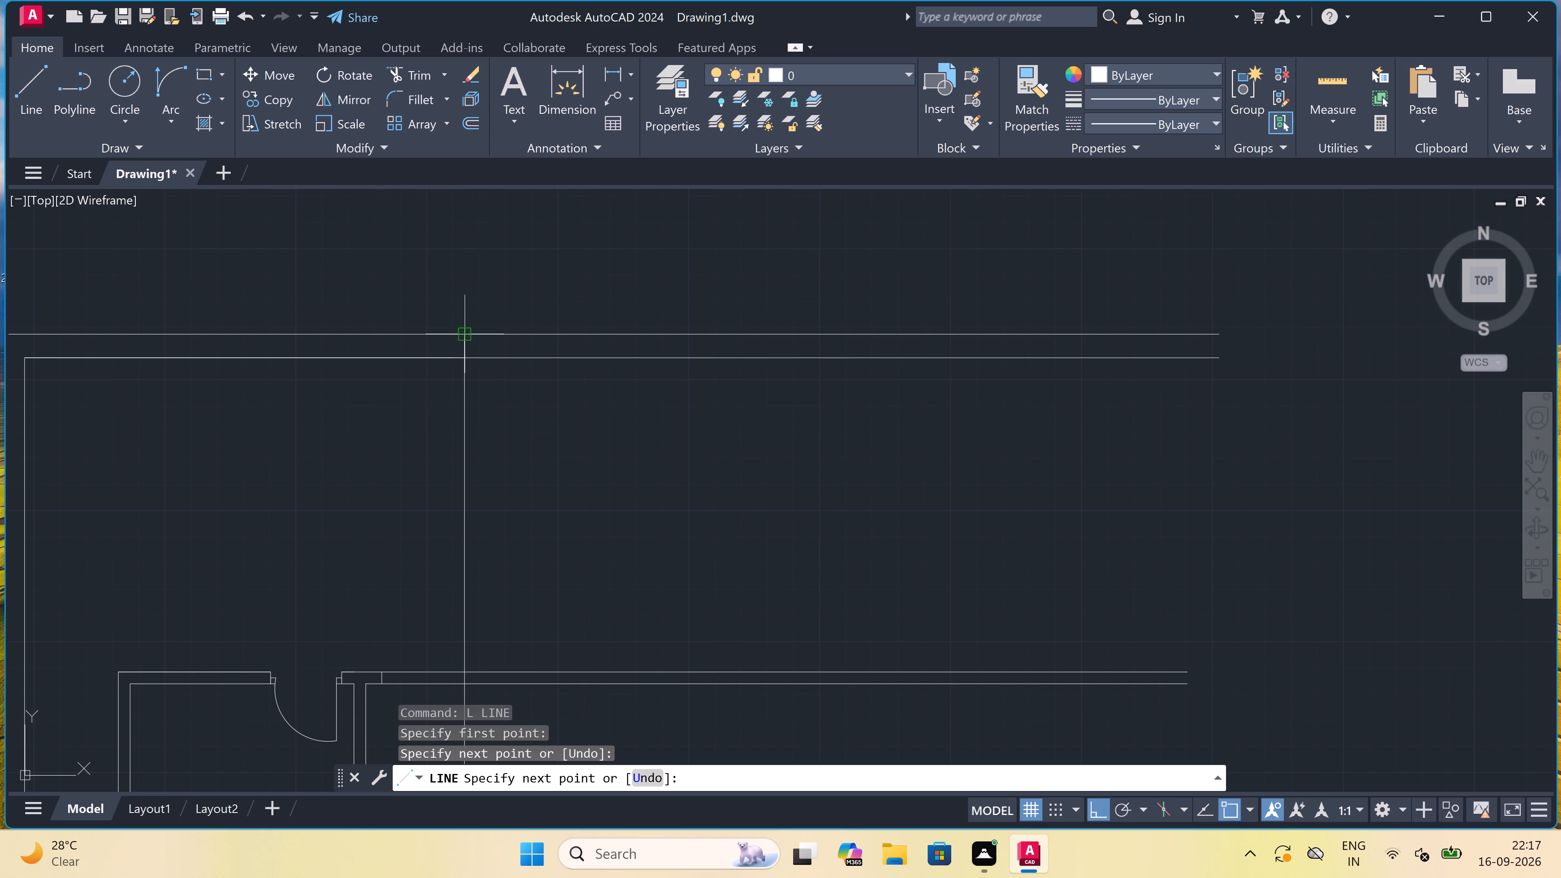
key(9)
text(")
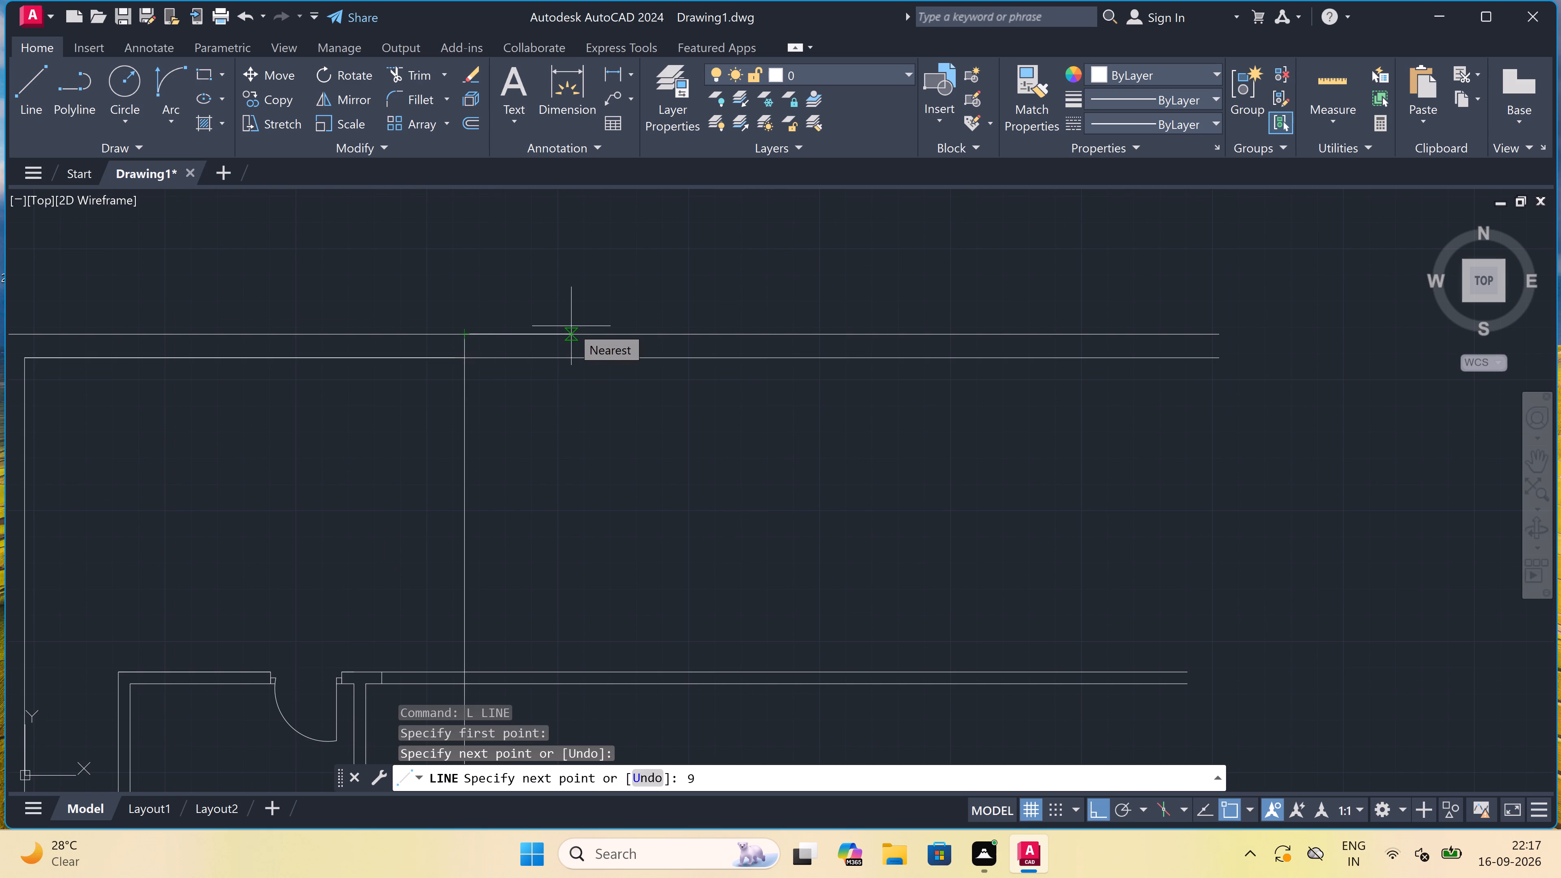
key(space)
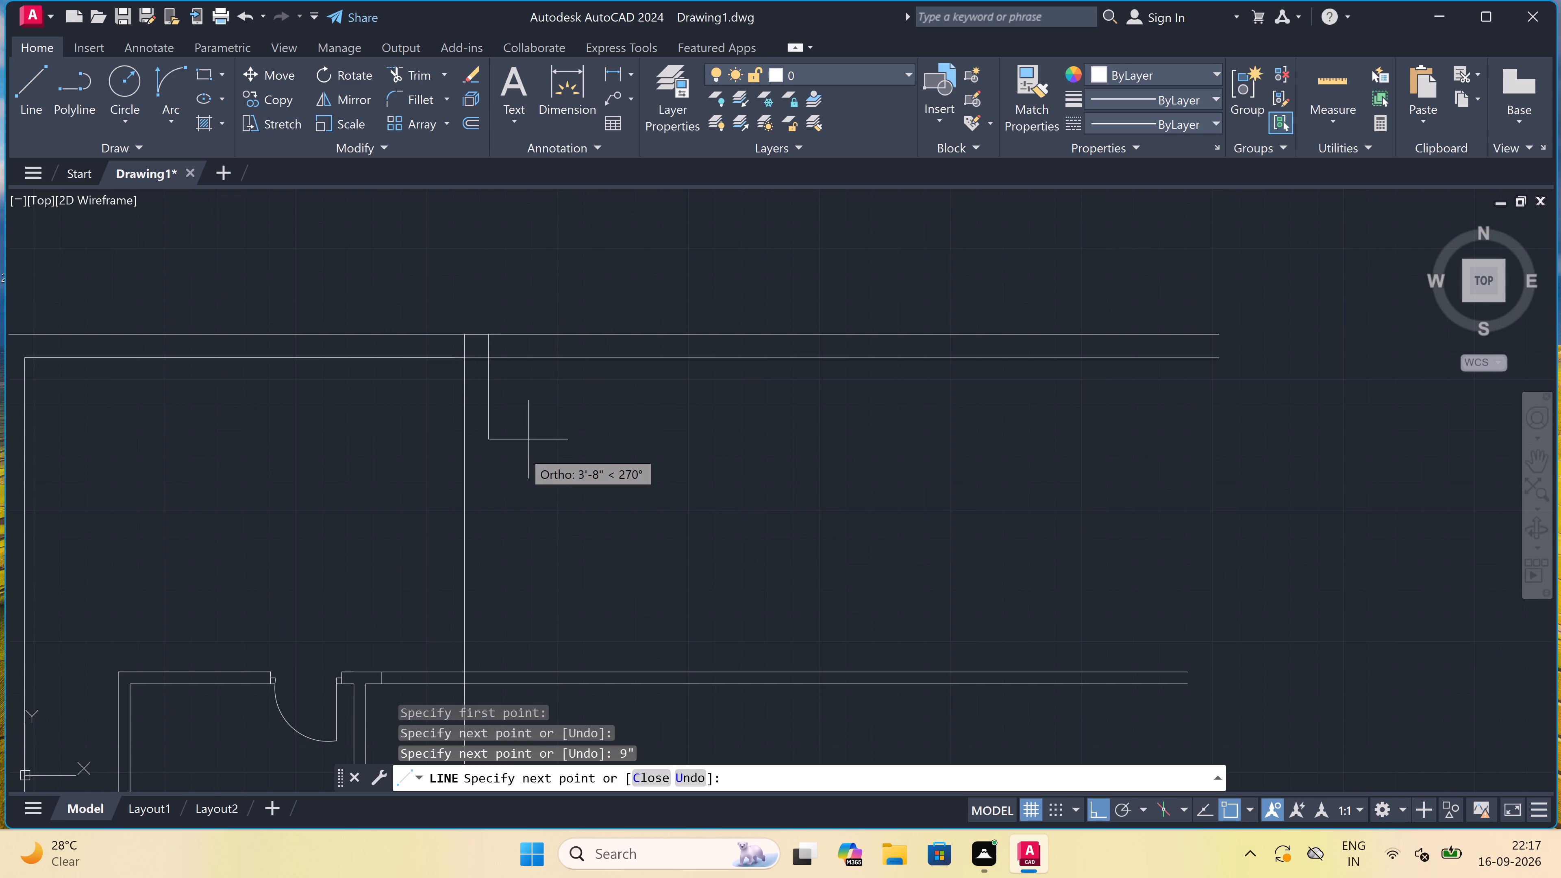
scroll(519, 454, down, 6)
scroll(517, 505, up, 4)
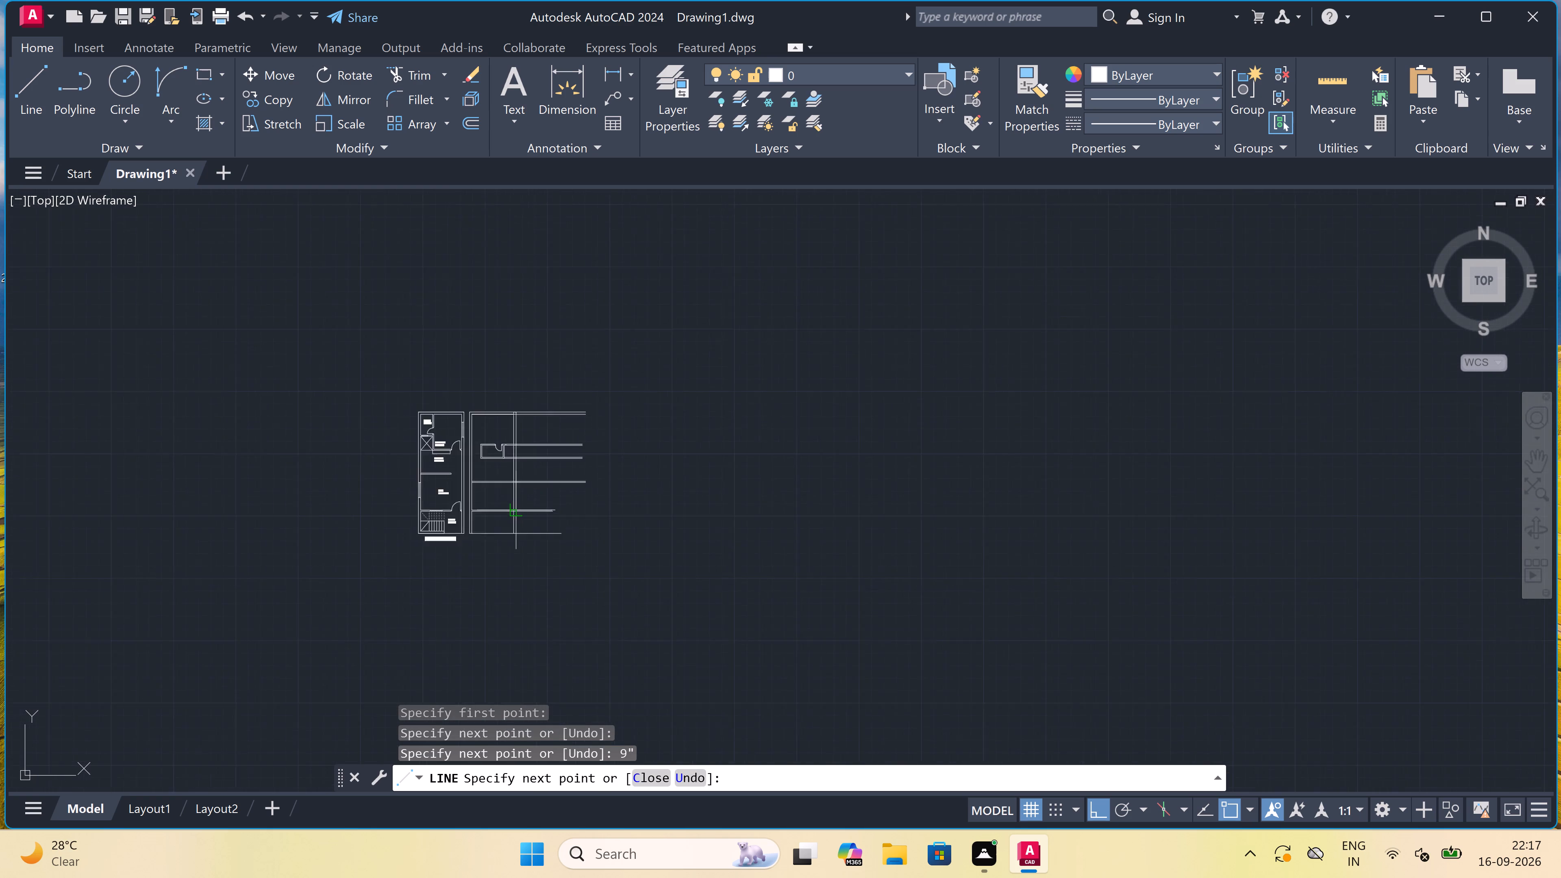
scroll(498, 623, up, 3)
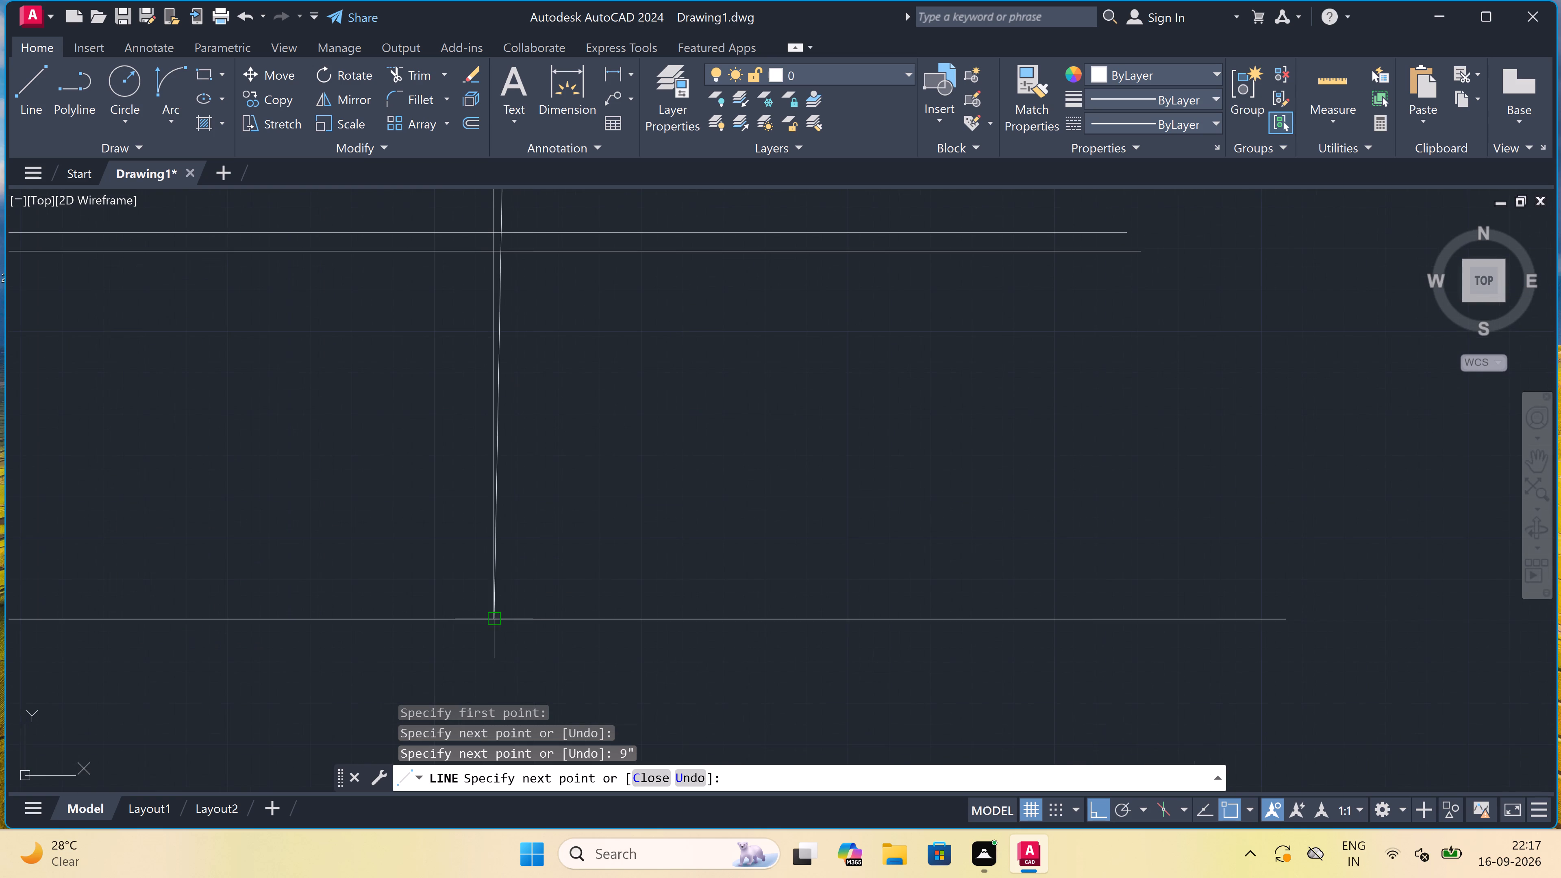
scroll(525, 620, up, 3)
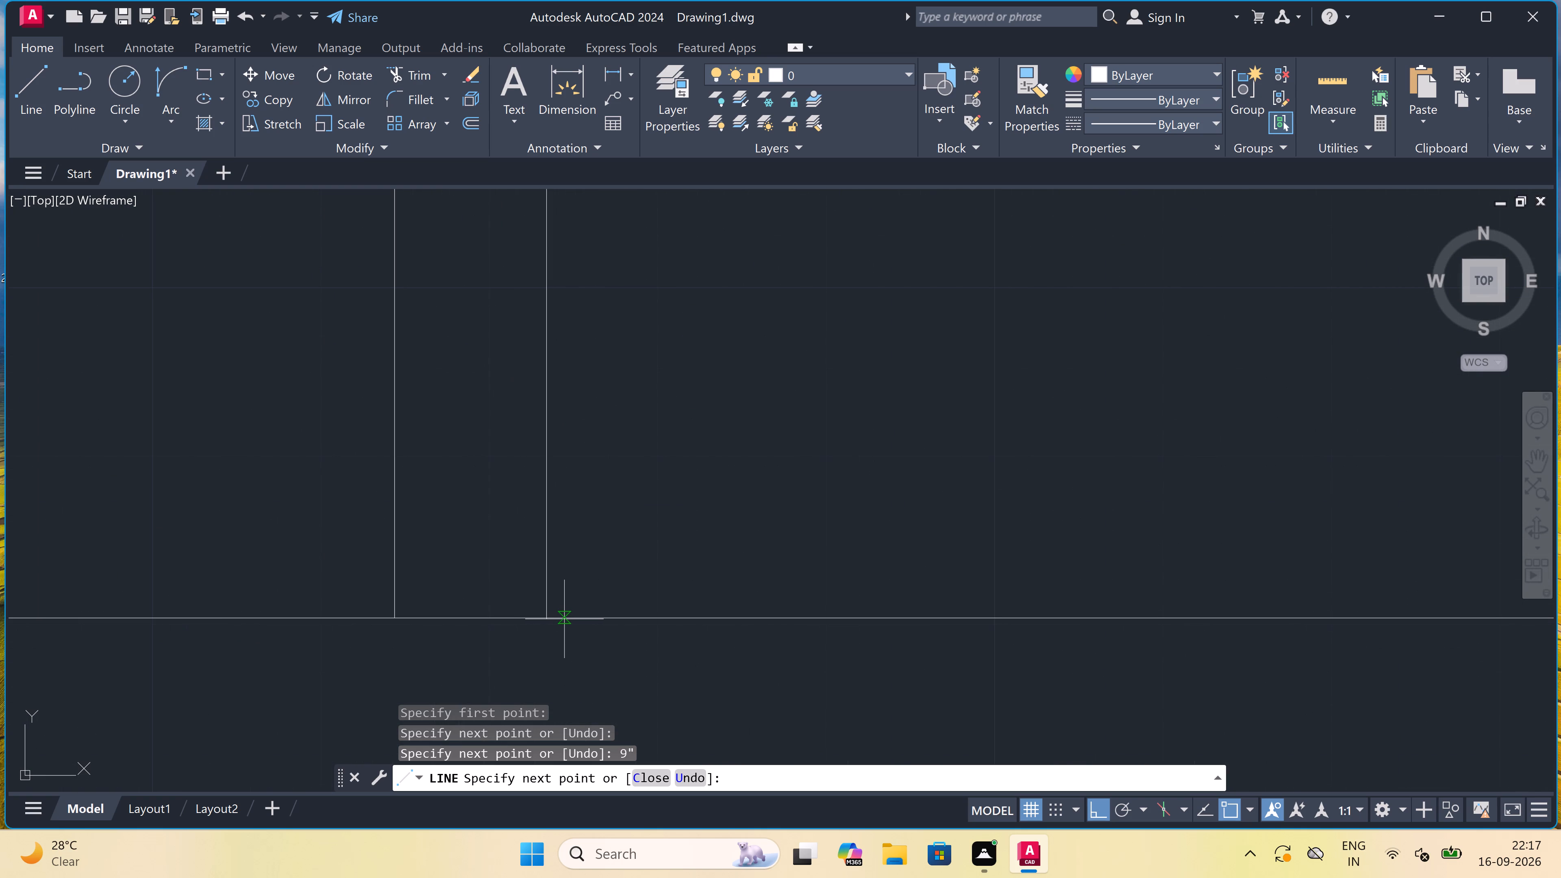
triple_click(550, 615)
key(Escape)
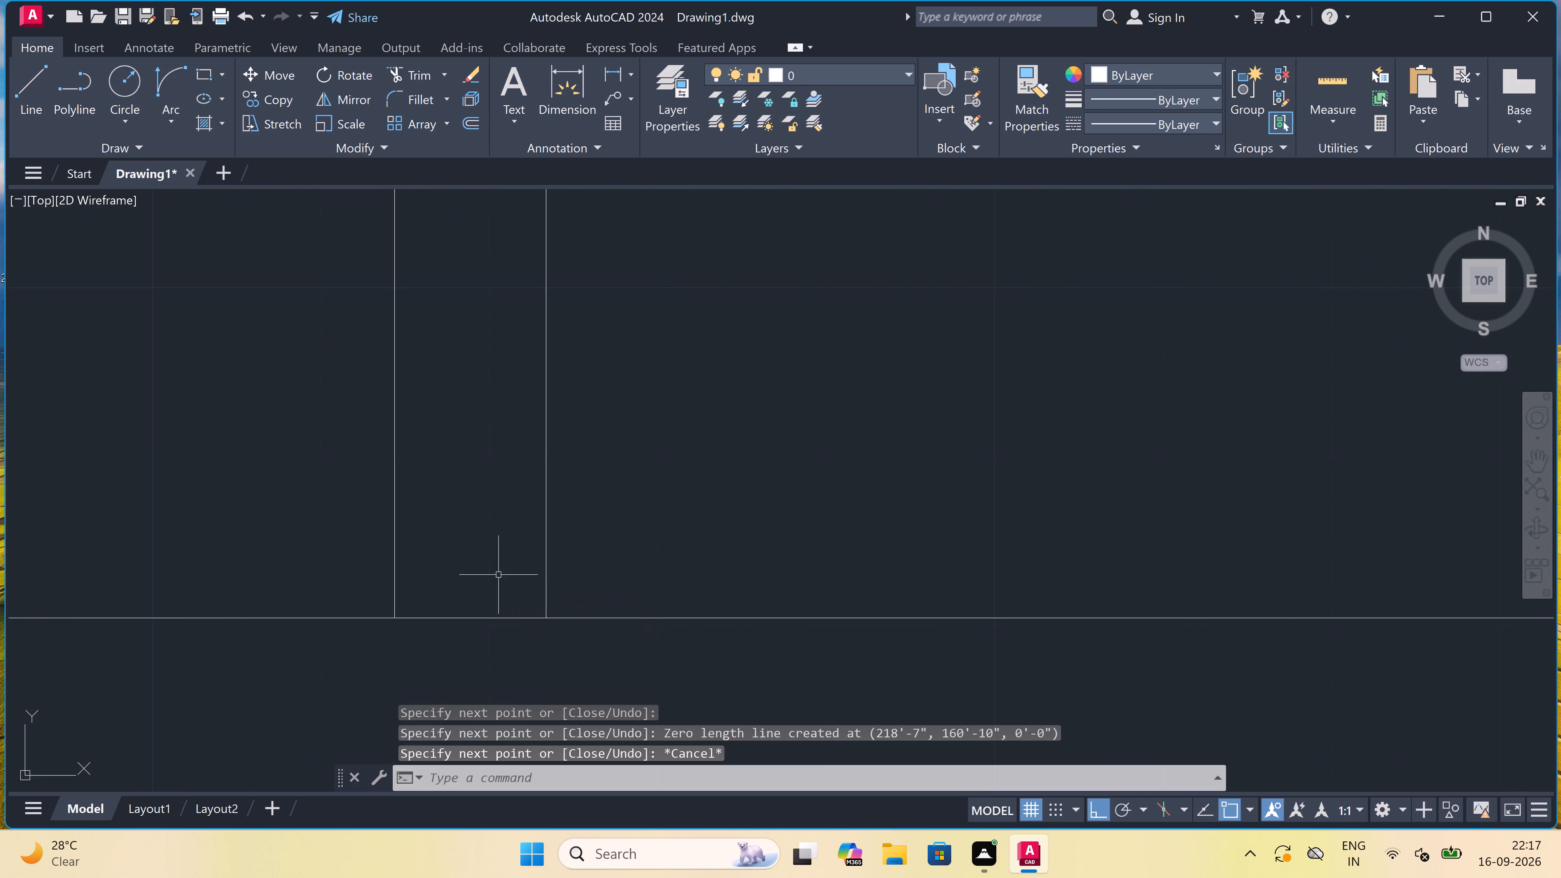
Trim all horizontal wall and partition lines that extend beyond the second plan's new outer right wall line.
scroll(494, 575, down, 7)
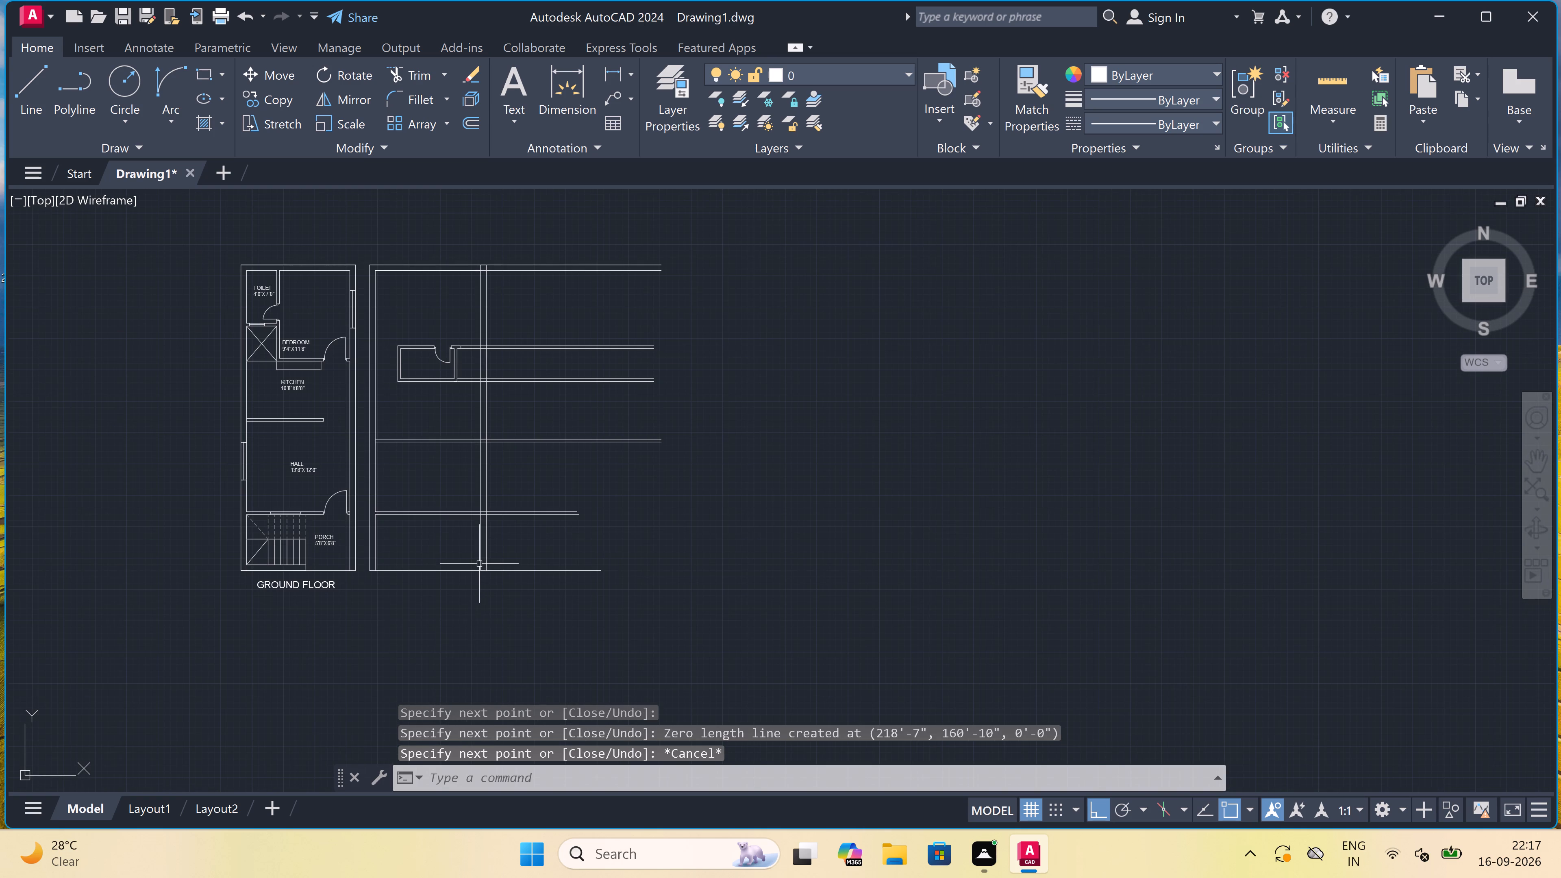
text(TR)
key(space)
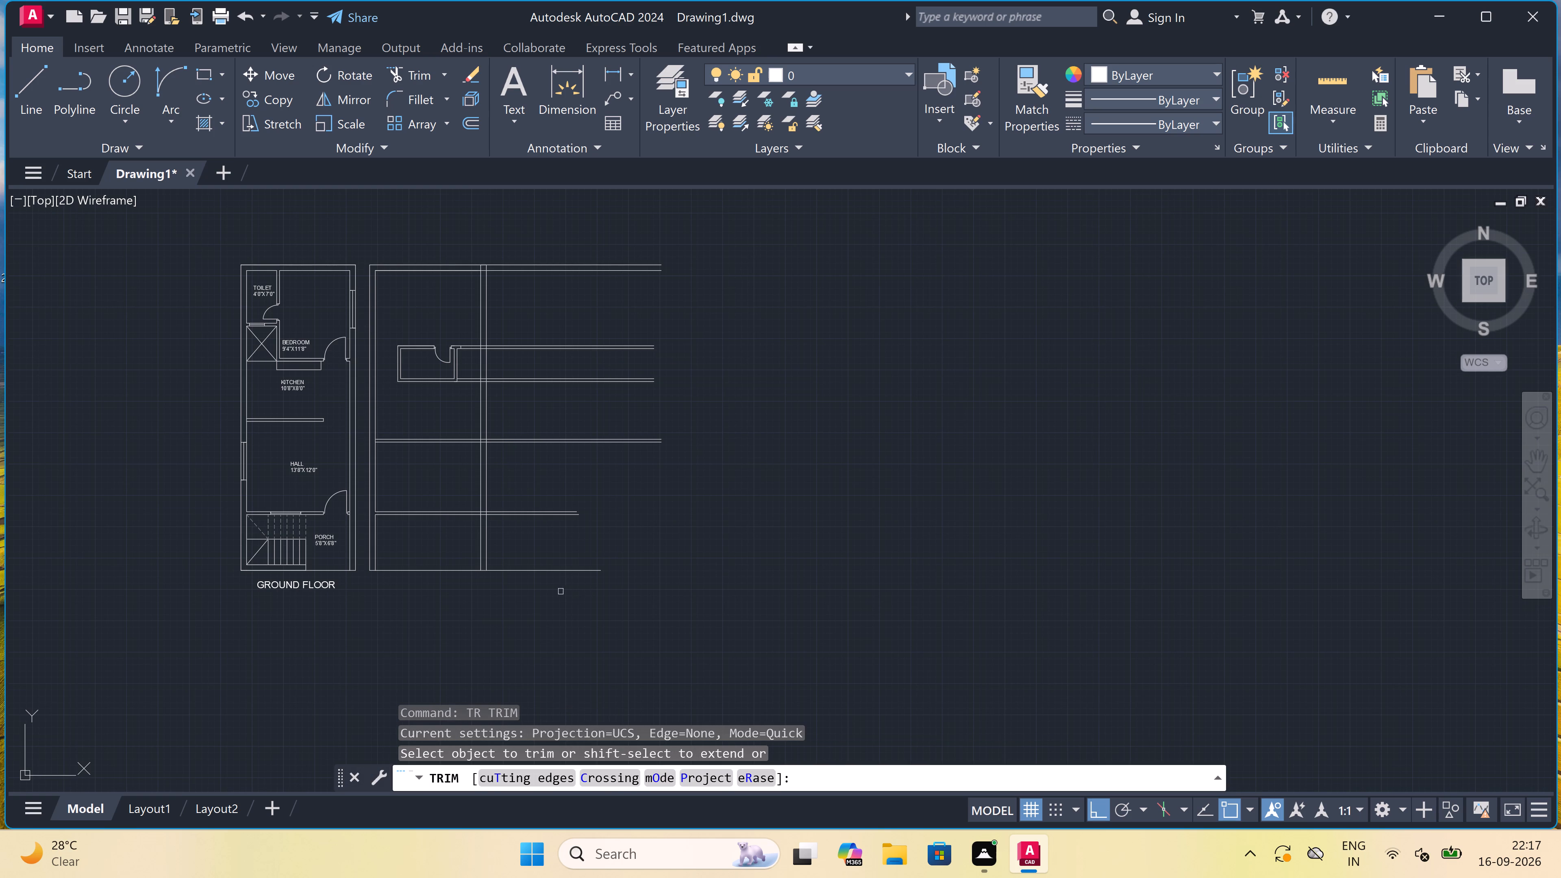
click(559, 592)
click(557, 593)
double_click(556, 231)
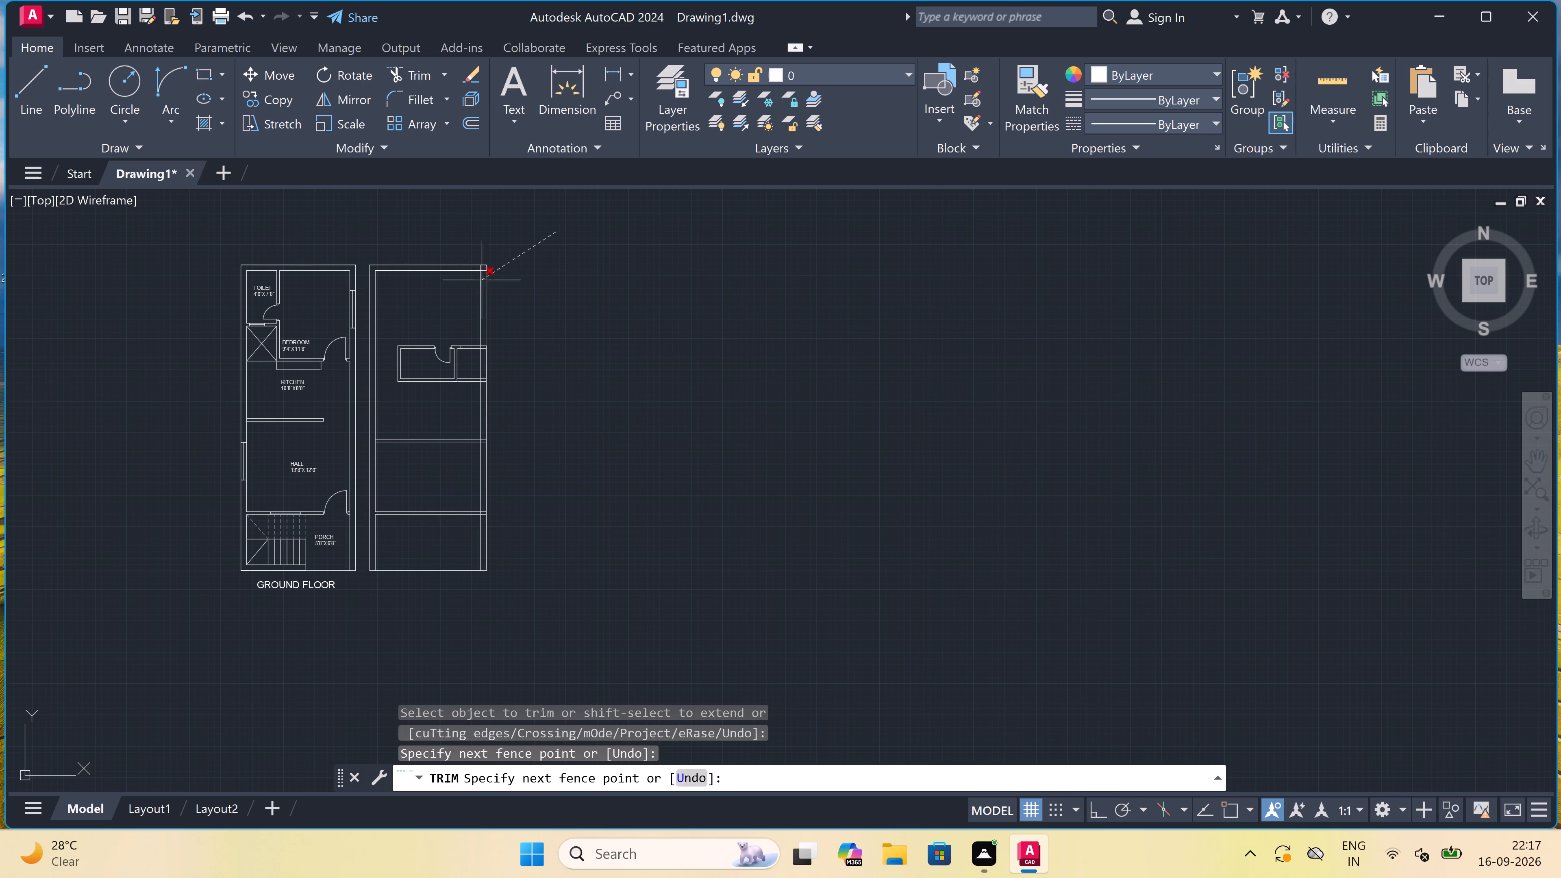
click(511, 232)
Trim the inner wall lines crossing the wall thickness at the second plan's upper-right corner.
scroll(477, 275, up, 3)
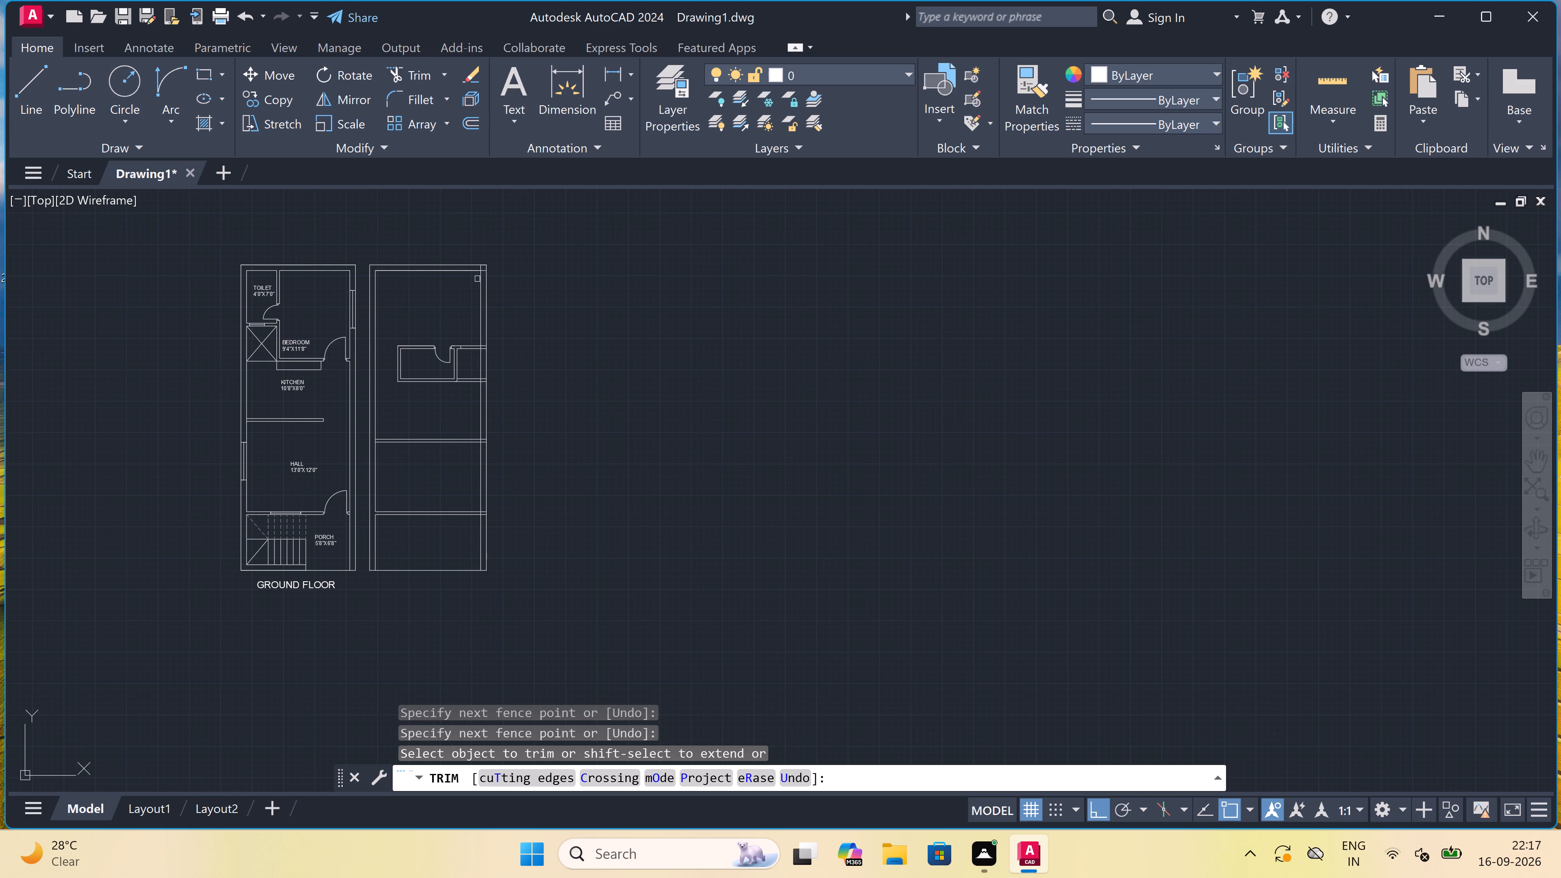
scroll(493, 242, up, 4)
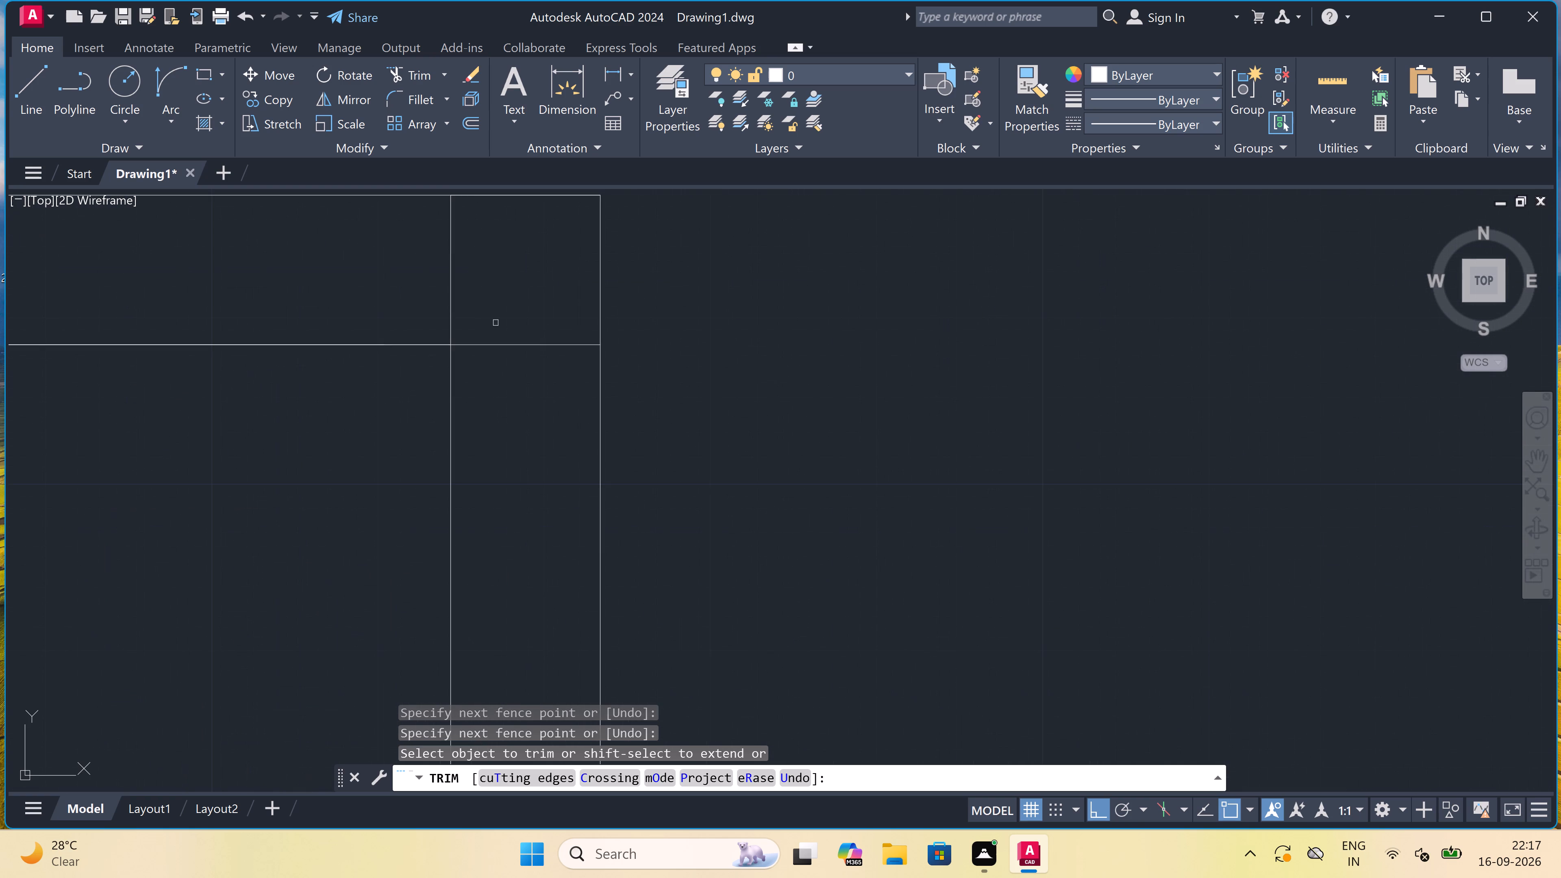
drag(500, 362, 502, 356)
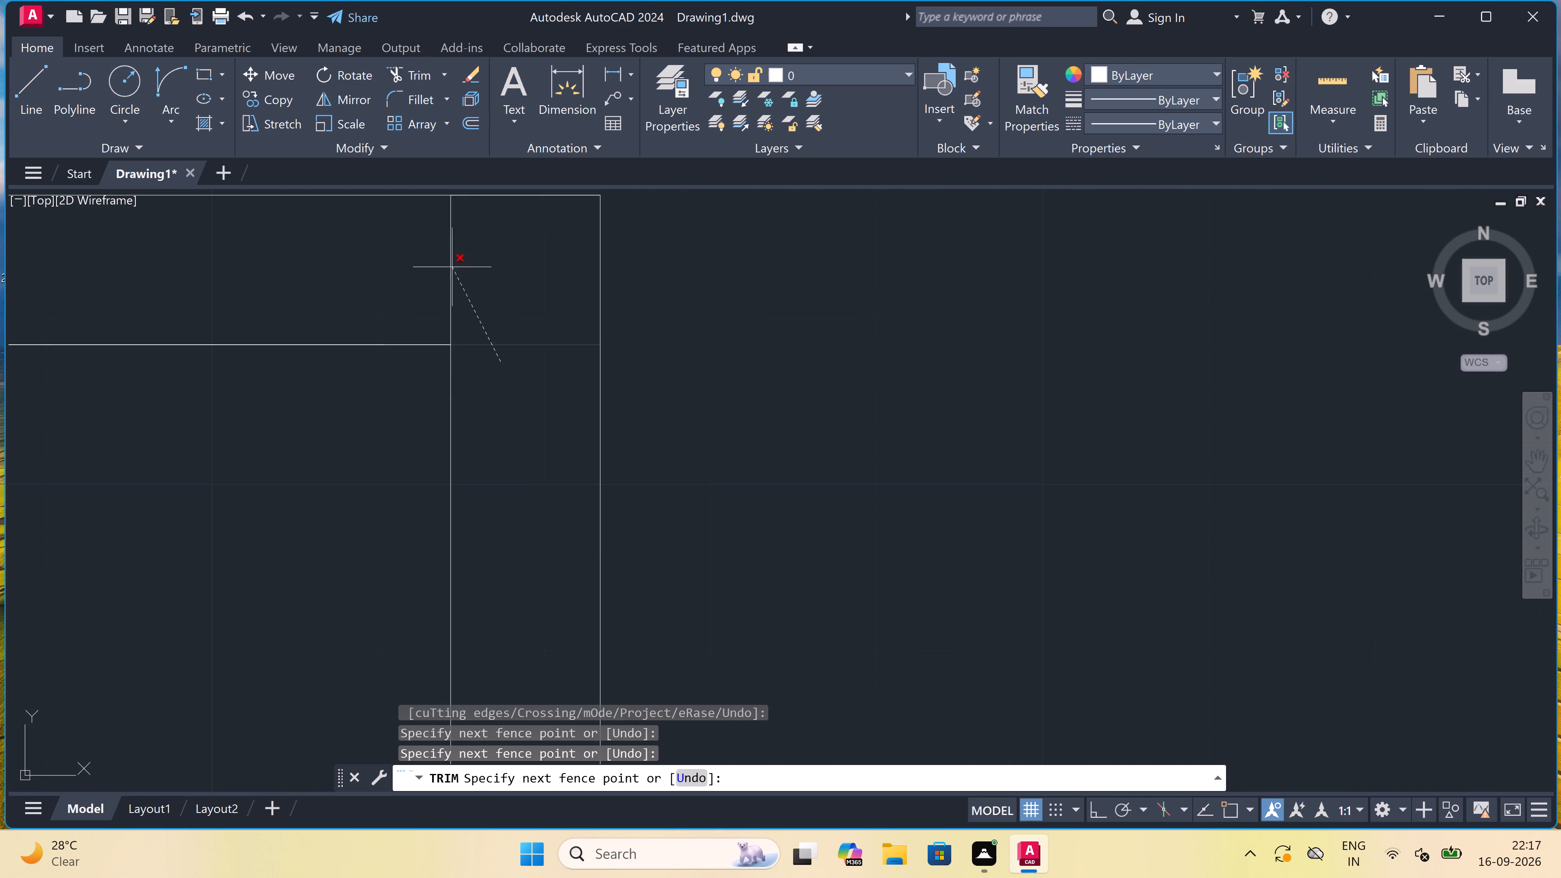
click(426, 266)
scroll(463, 260, down, 4)
scroll(450, 475, down, 3)
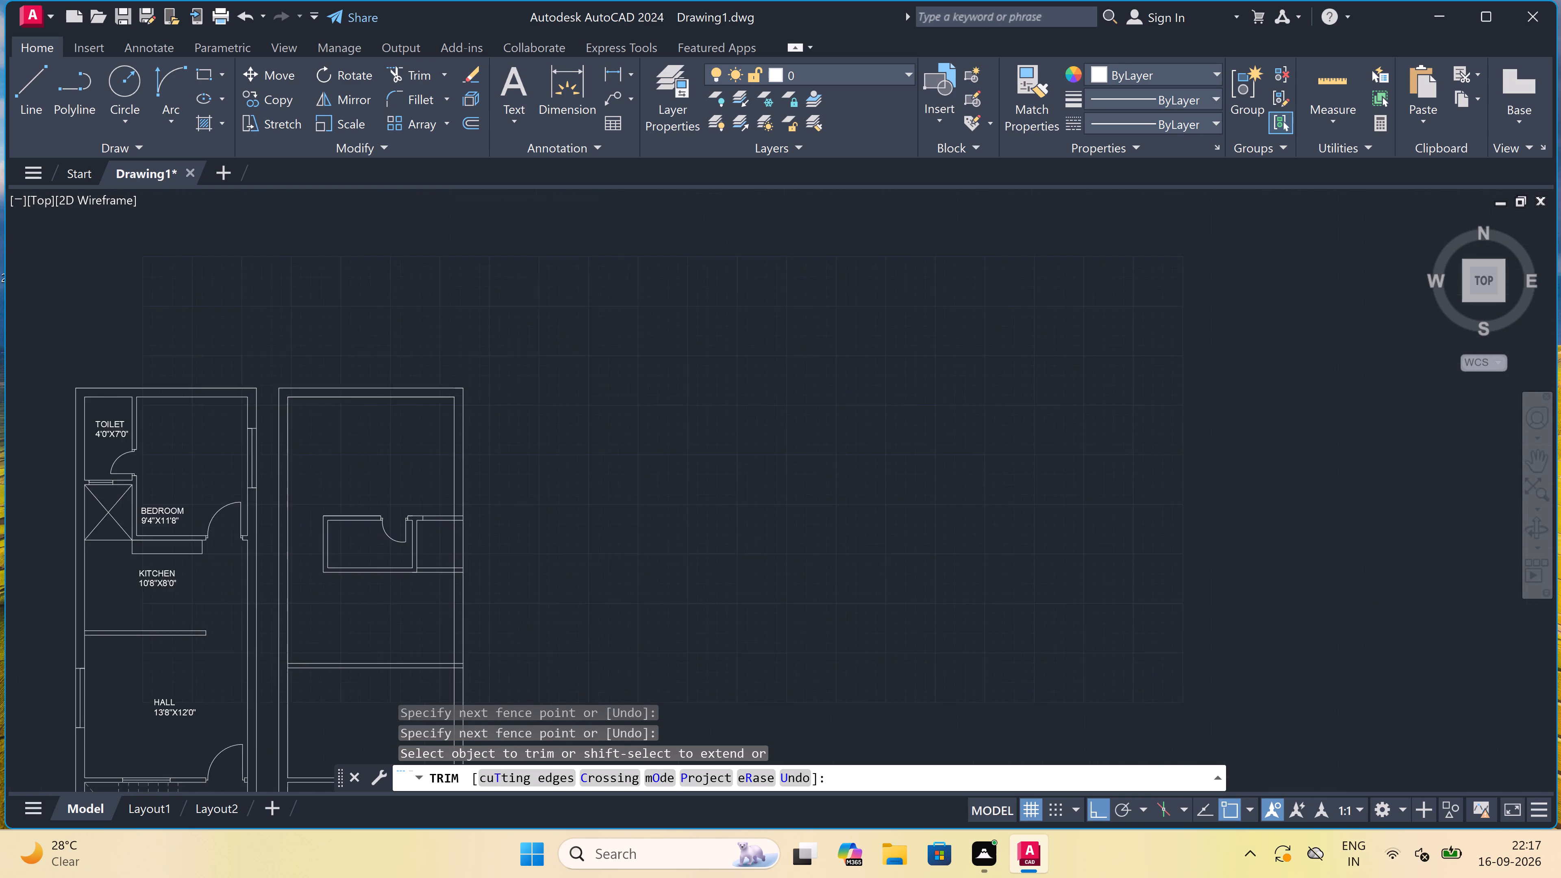
Trim the partition lines inside the second plan's right wall thickness and the lower partition lines between the small room and that wall.
scroll(451, 526, up, 3)
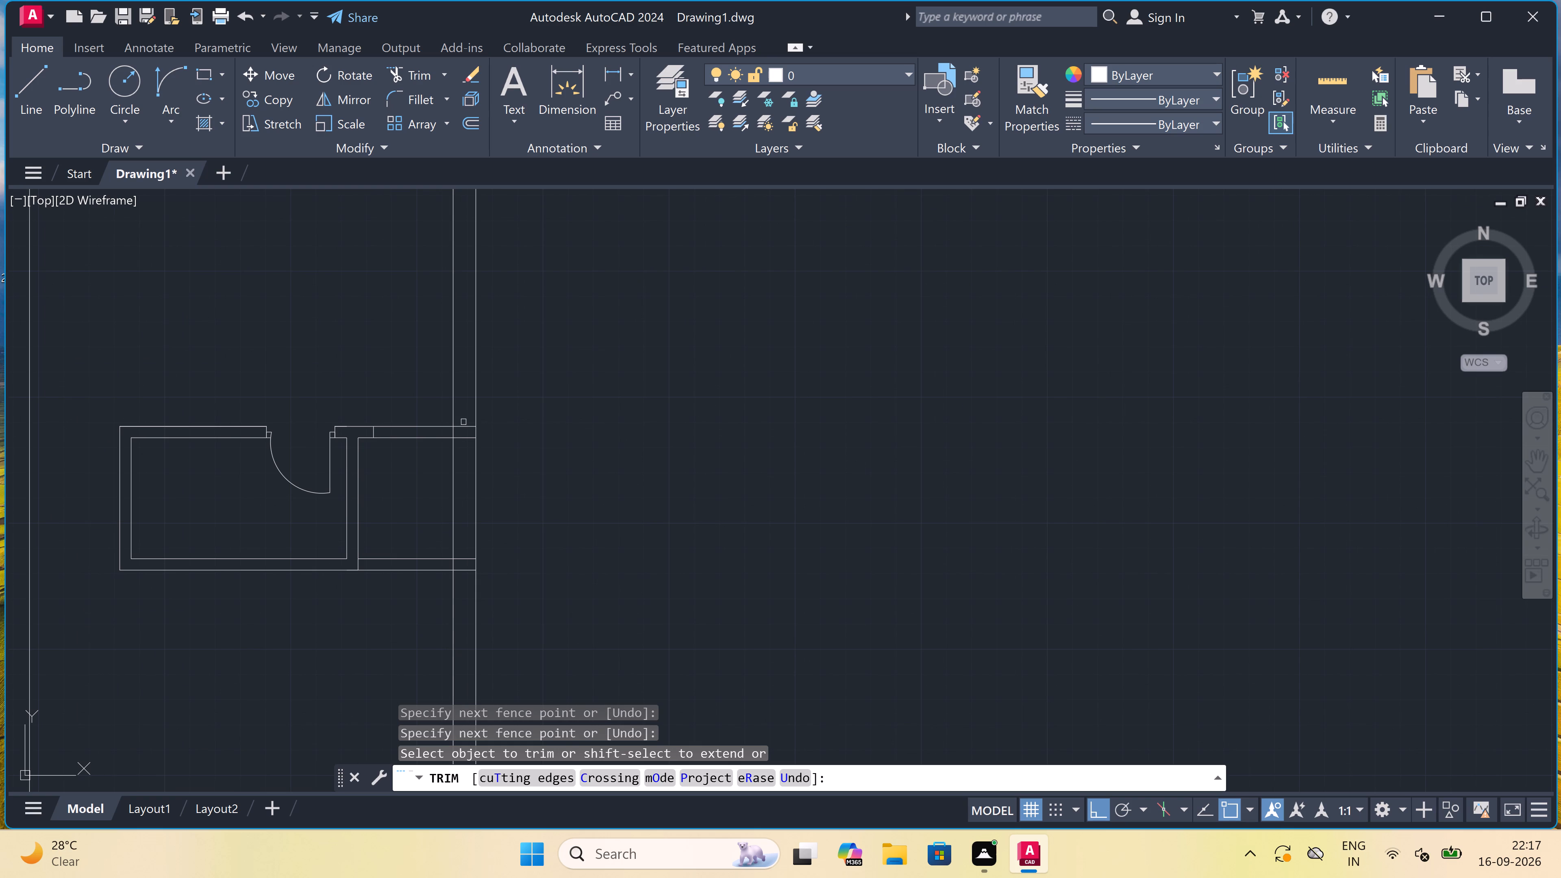
double_click(463, 422)
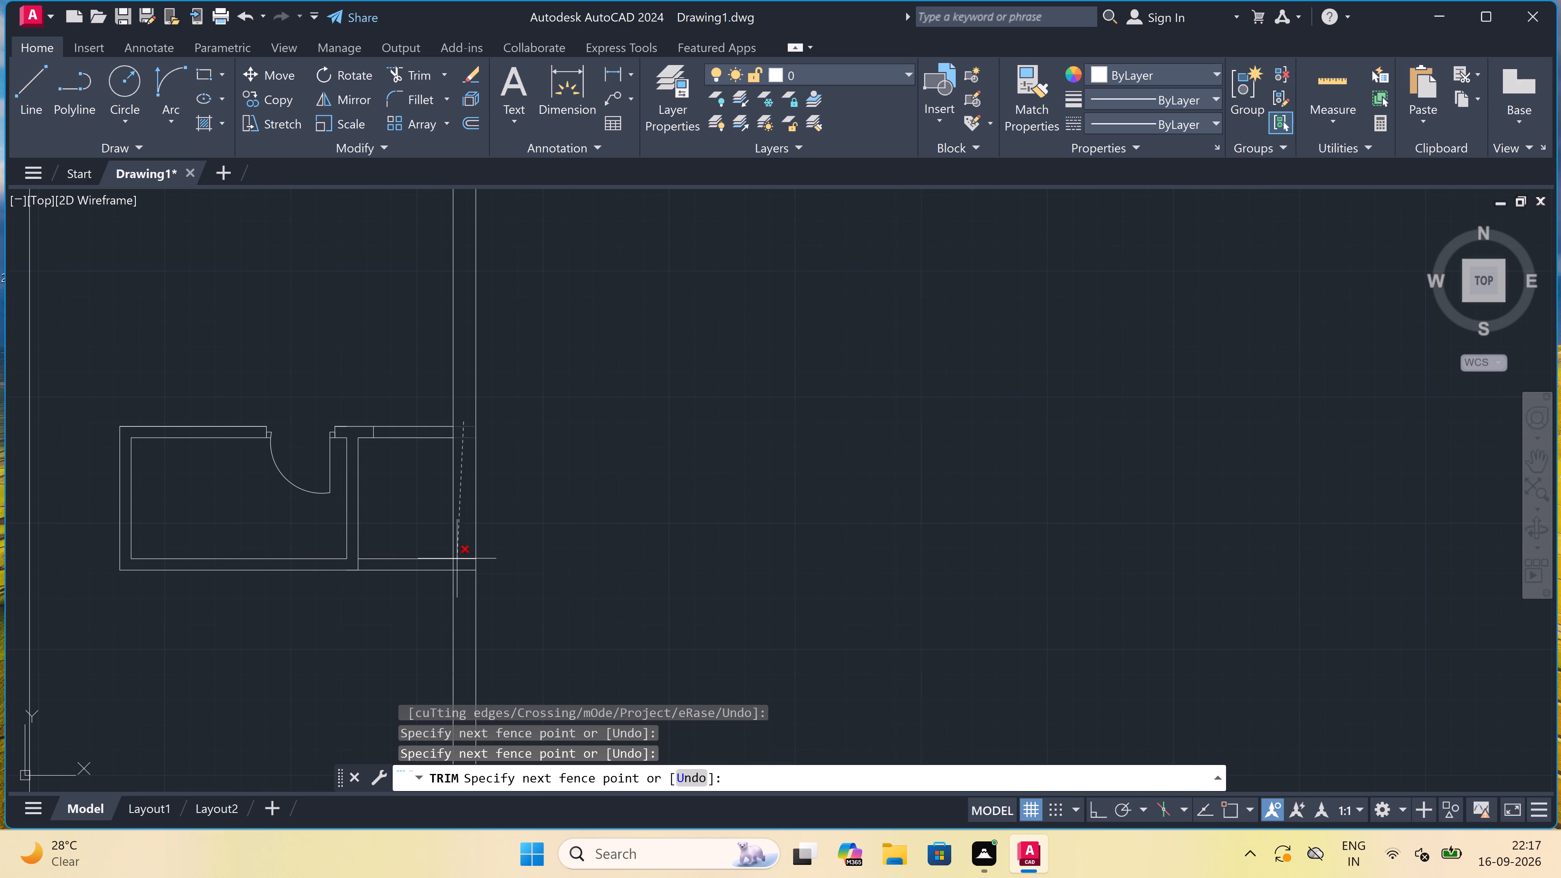
double_click(459, 576)
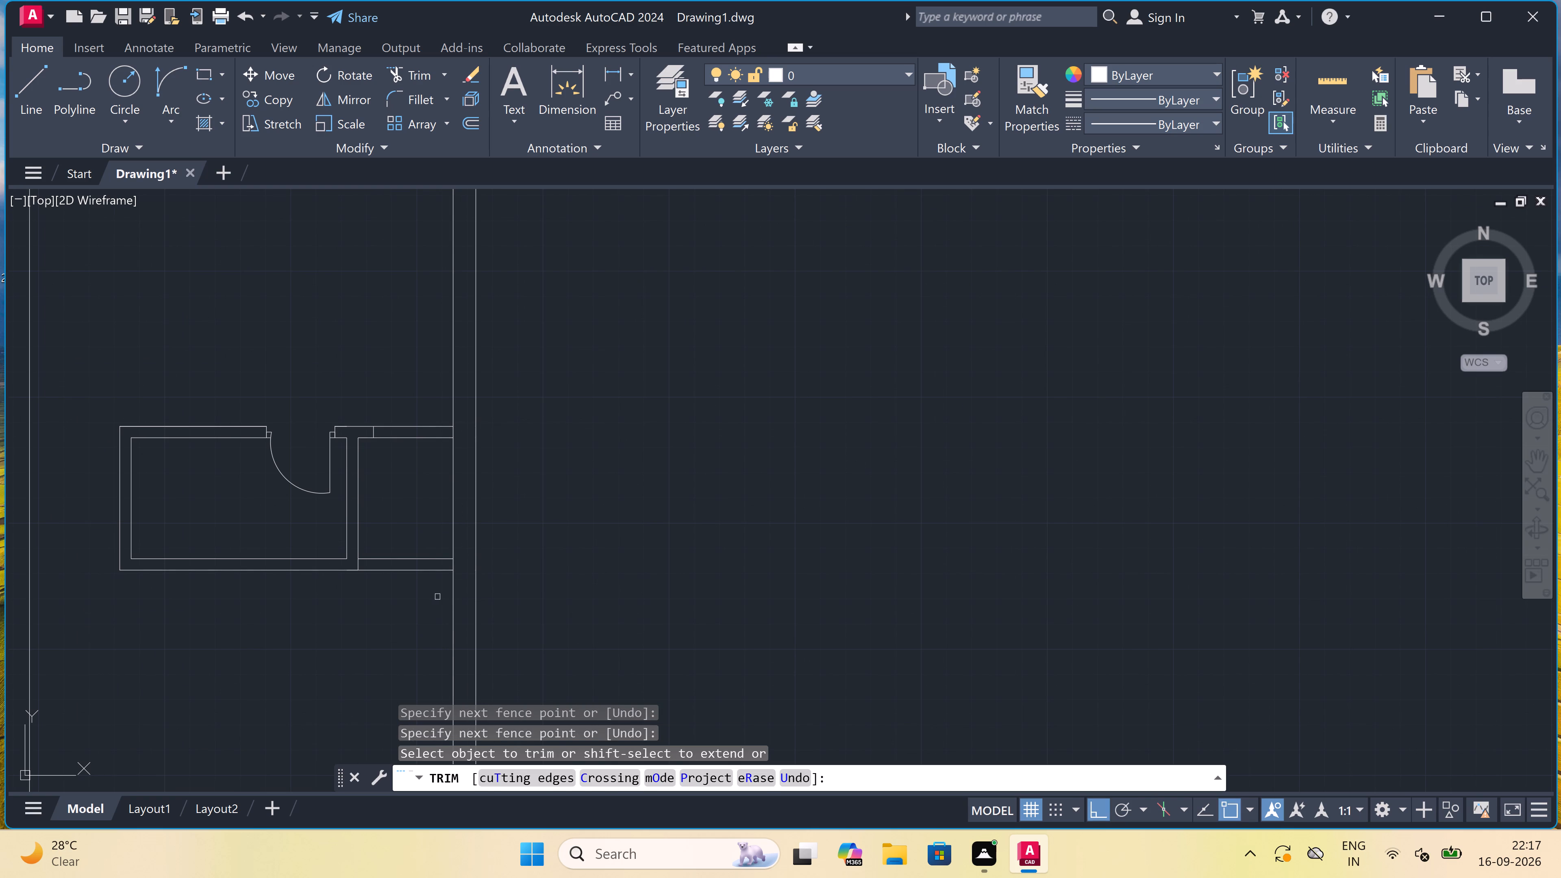
click(427, 596)
click(427, 531)
key(Escape)
Delete the short jamb line across the upper partition beside the small room and redraw it closer to the room's upper-right corner.
scroll(361, 420, up, 2)
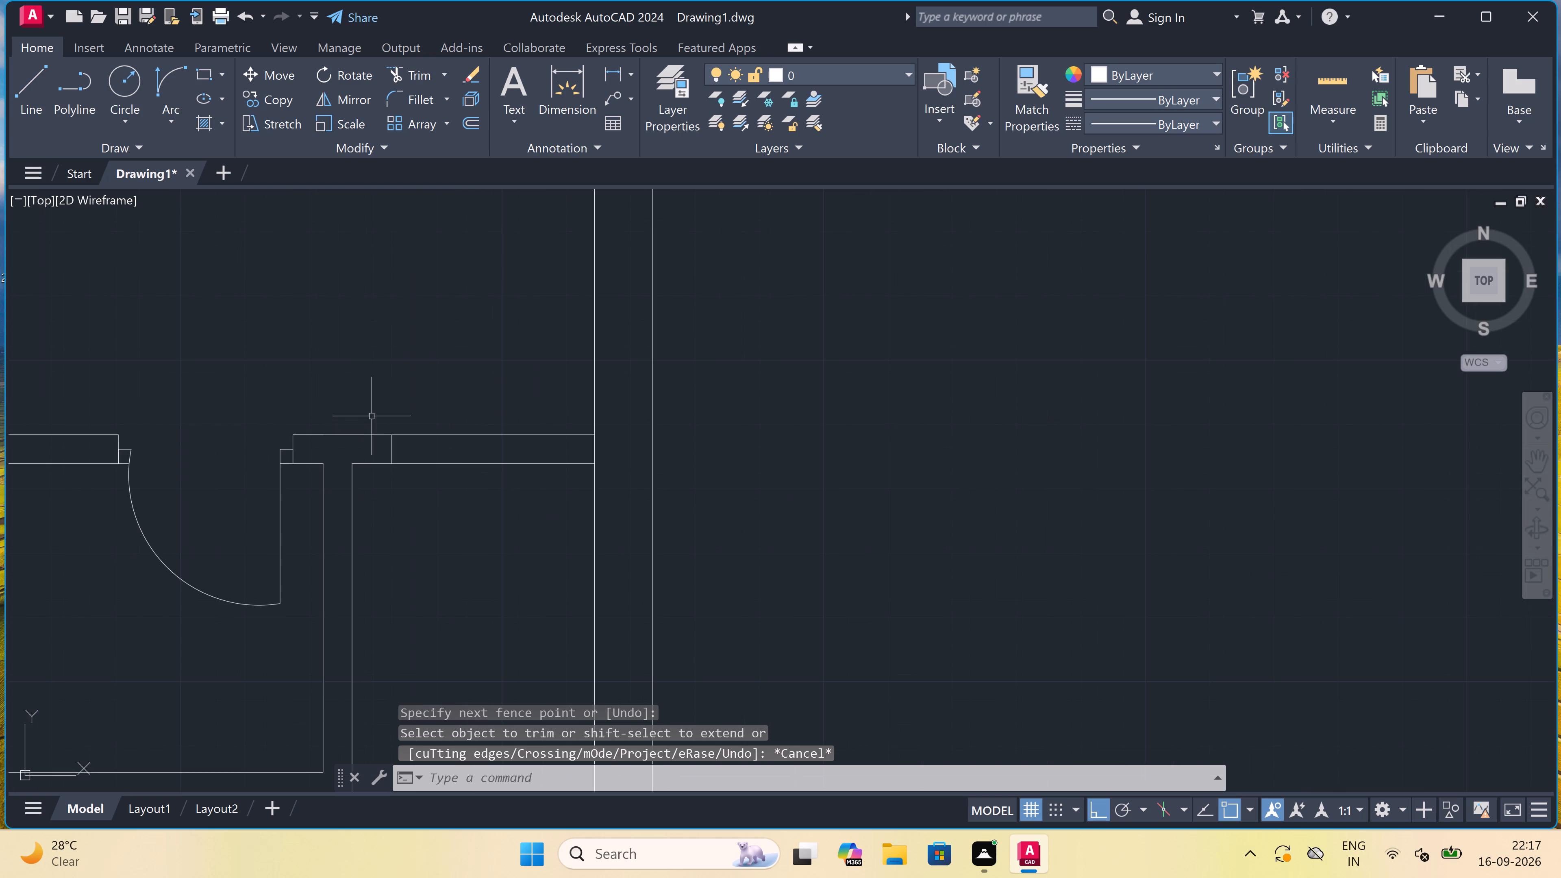
click(392, 448)
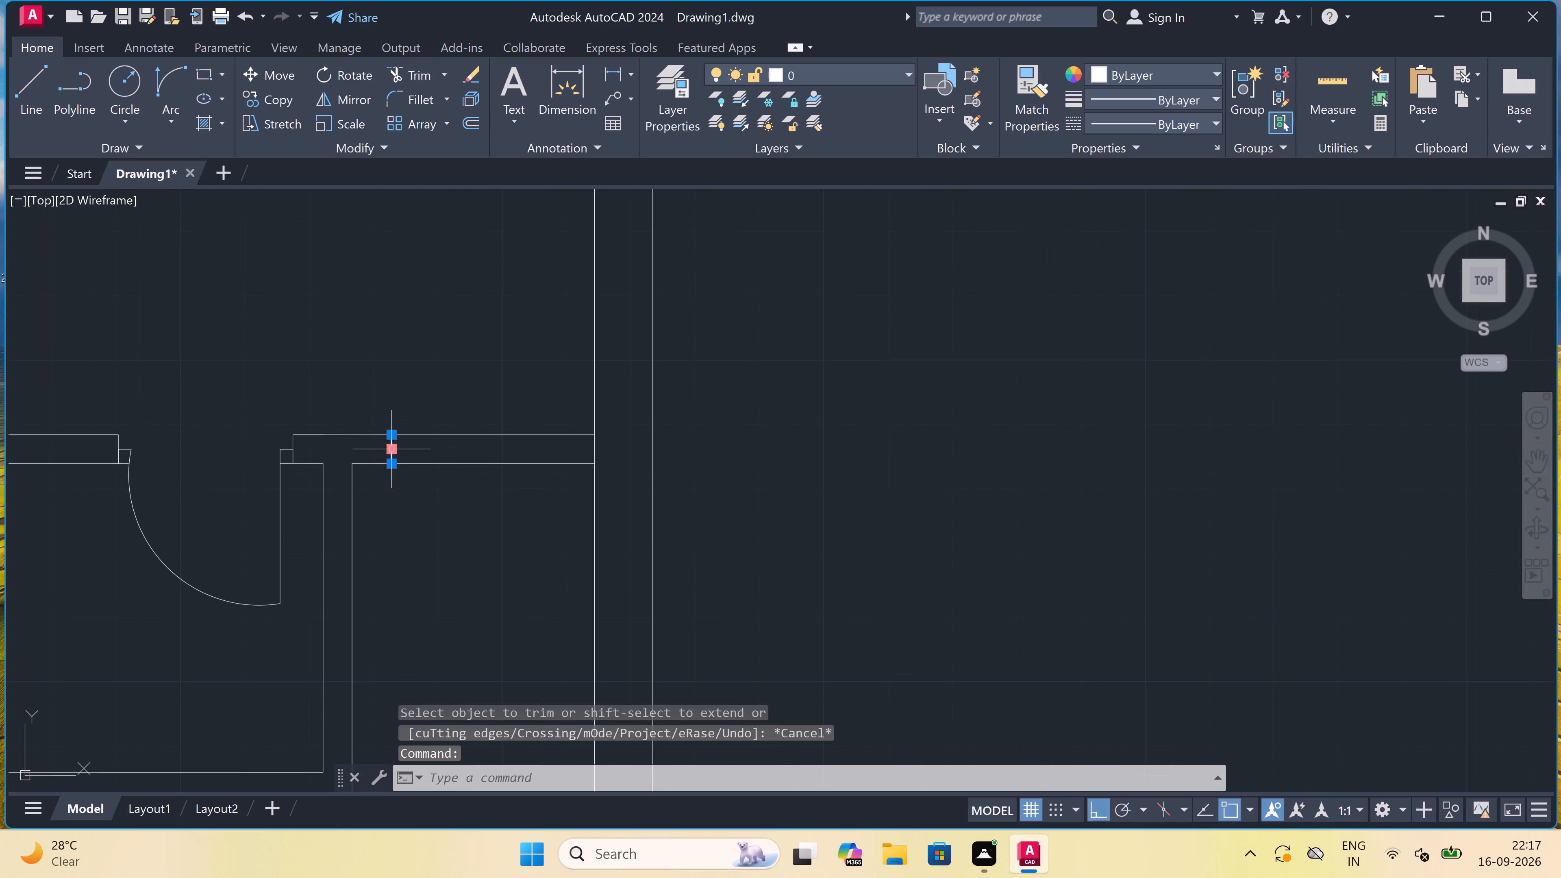
key(Delete)
text(L)
key(space)
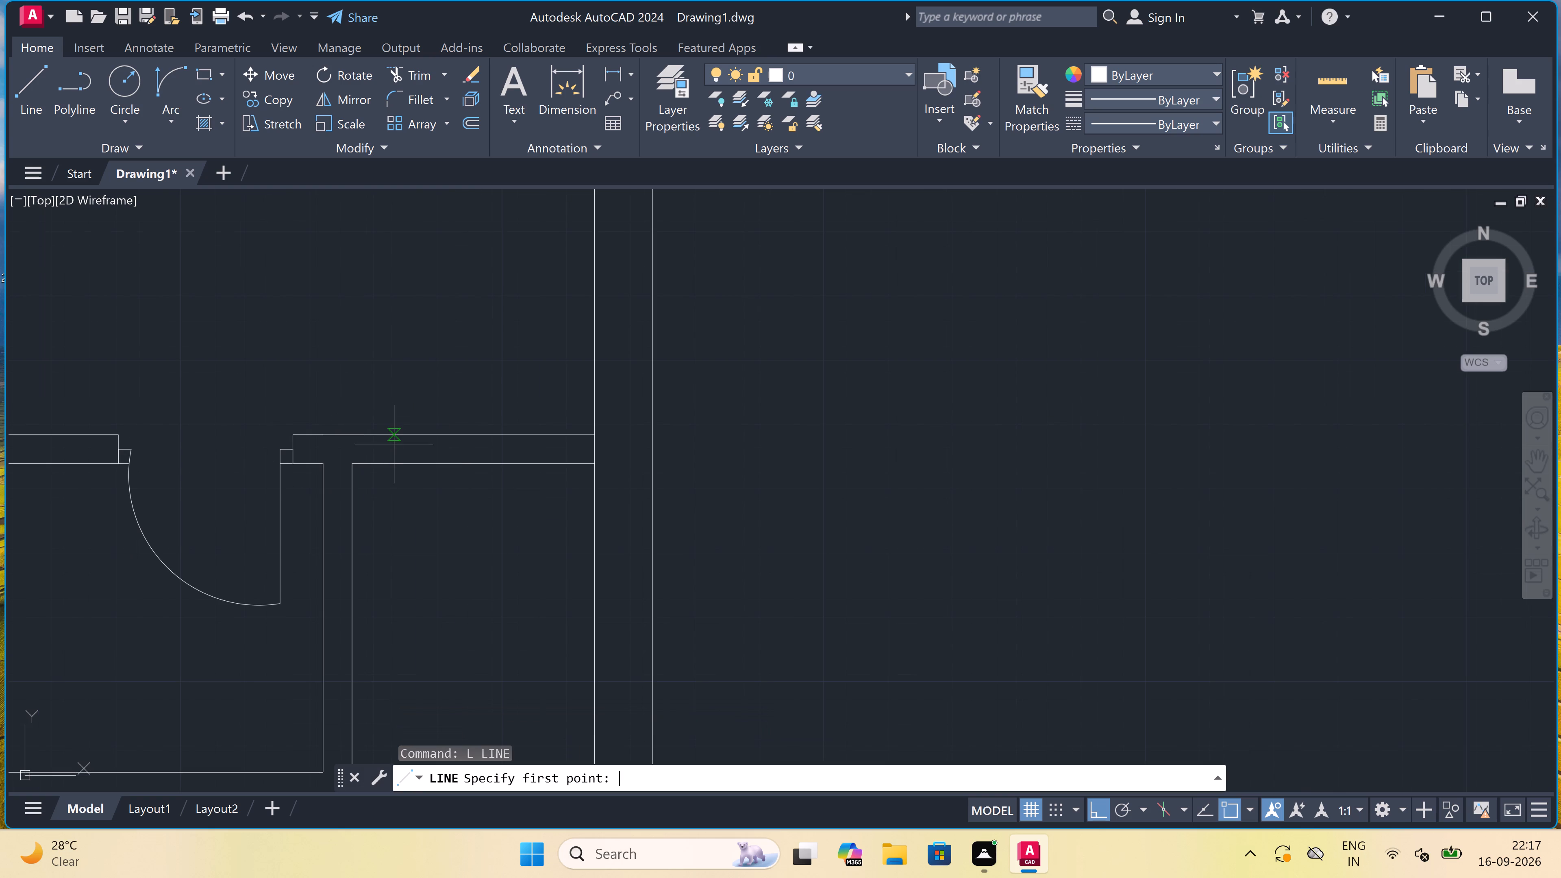
scroll(389, 441, up, 2)
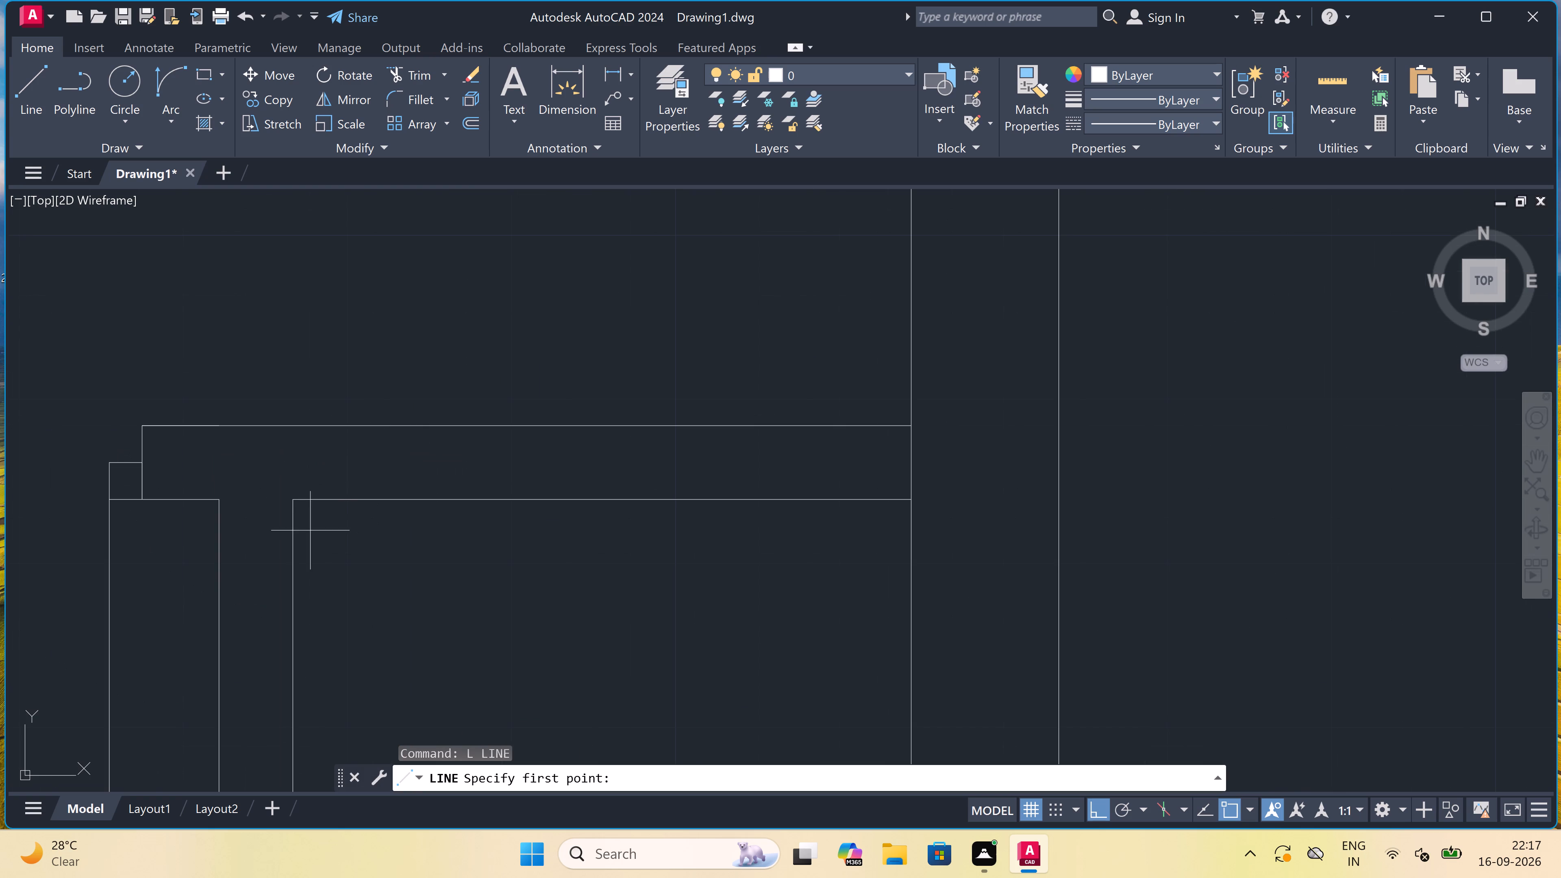
triple_click(324, 496)
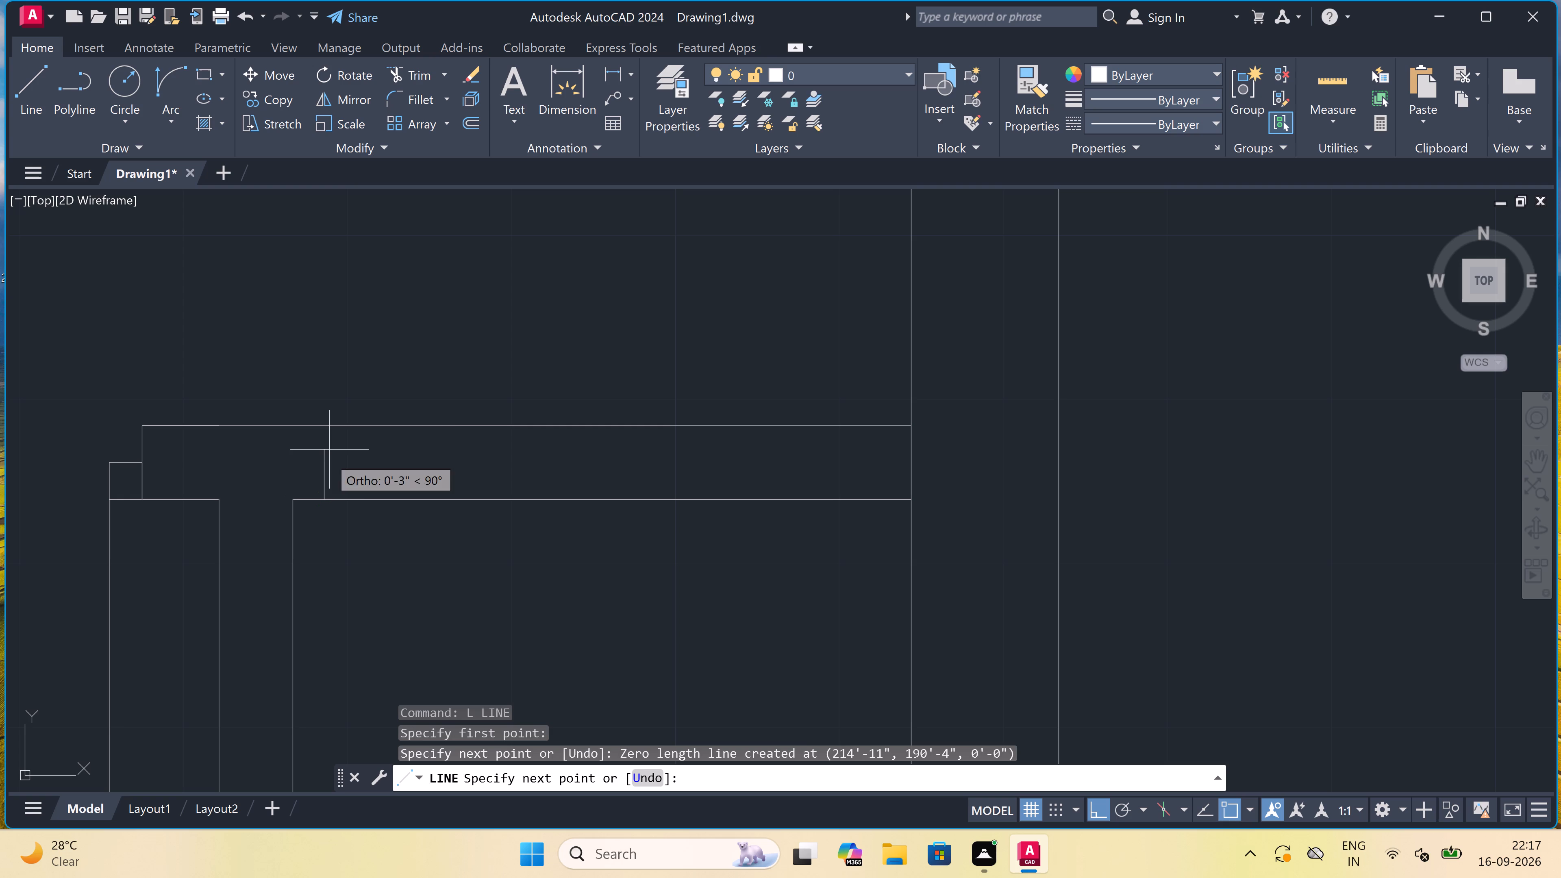
double_click(330, 424)
key(Escape)
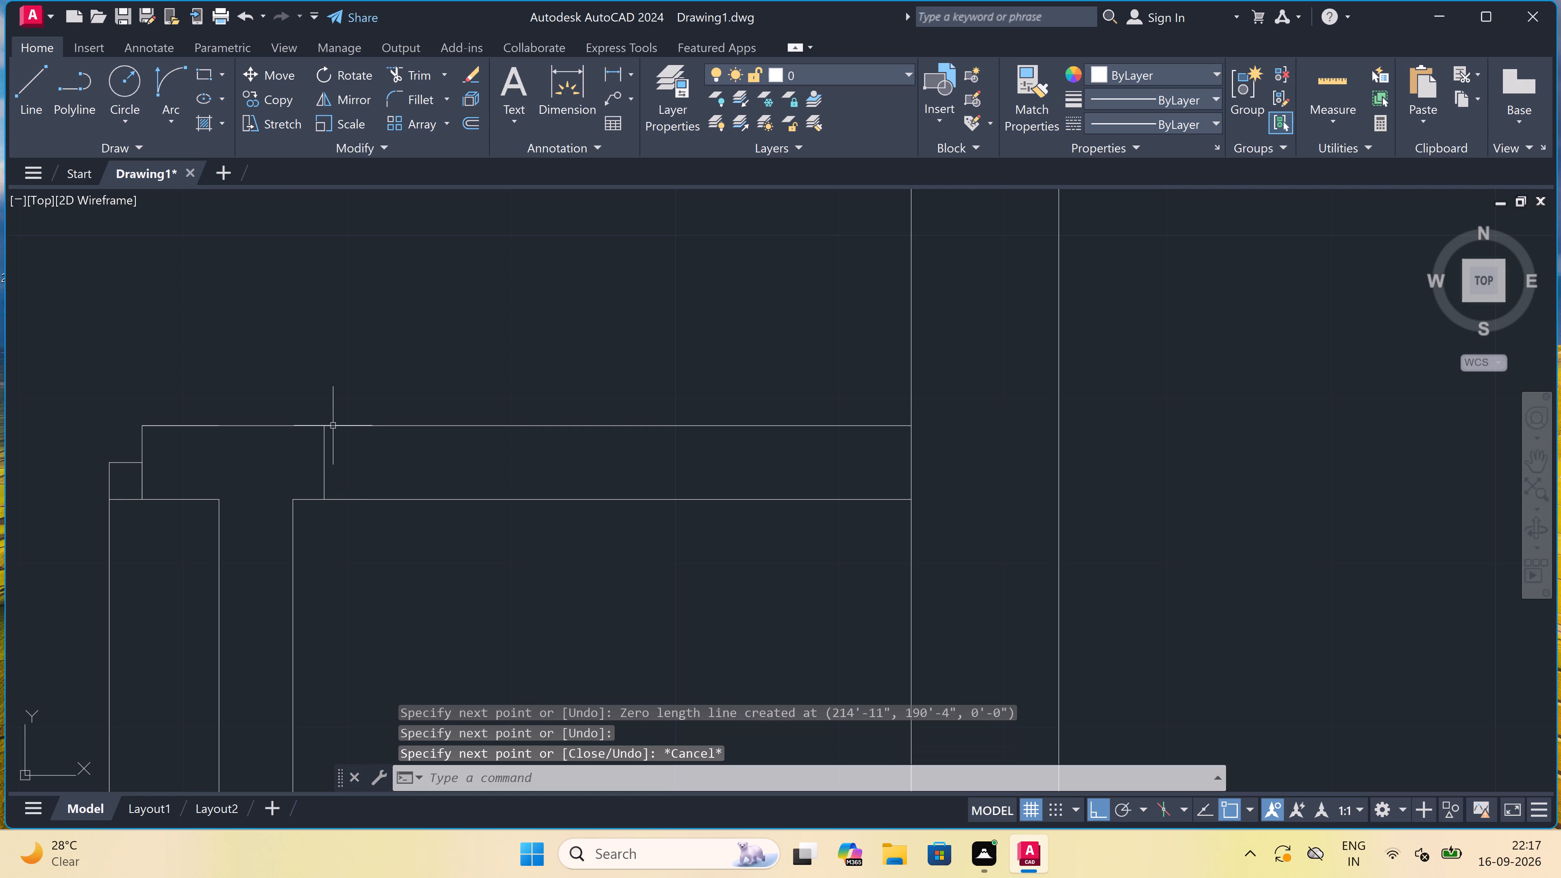
Draw a 2" door stop from the right wall's inner face at mid-partition, continuing with a 3' door leaf line upward.
key(space)
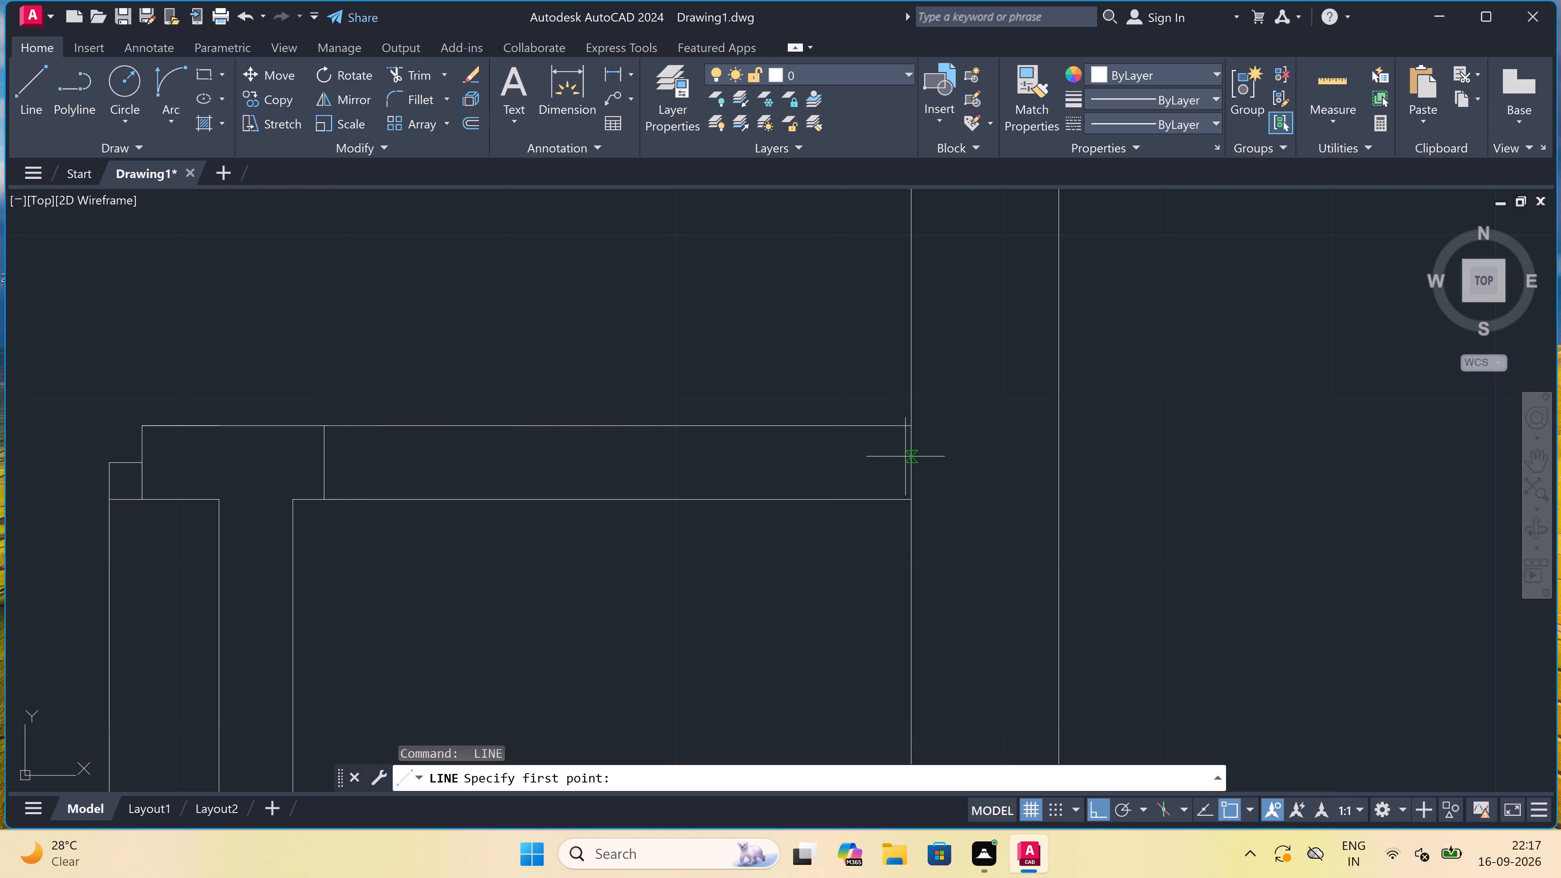
click(912, 459)
text(2")
key(space)
scroll(685, 495, down, 4)
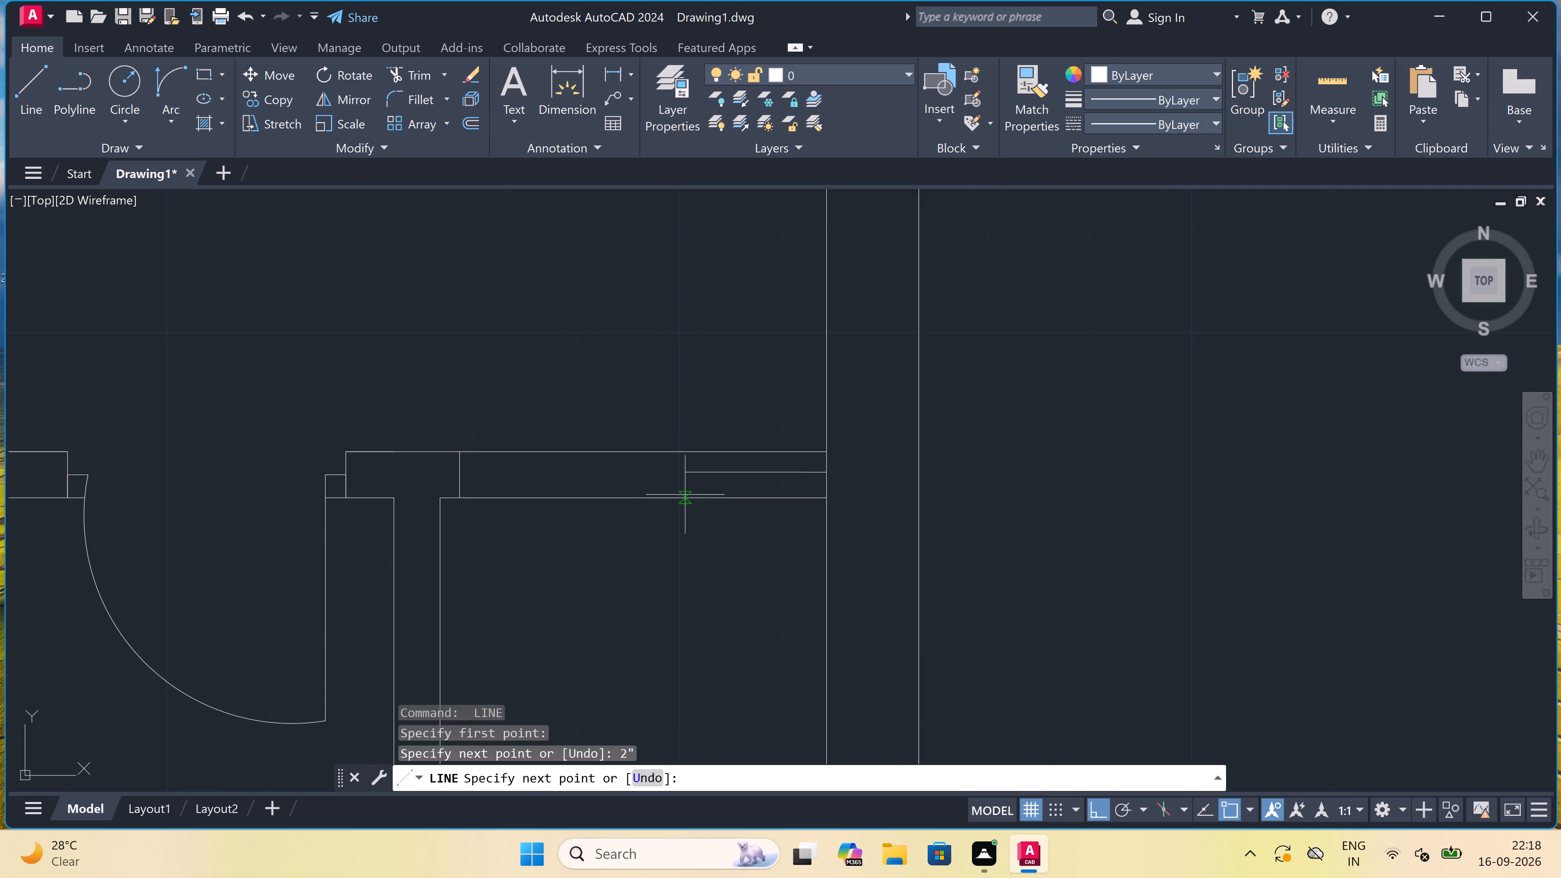
scroll(700, 397, up, 2)
text(3')
key(space)
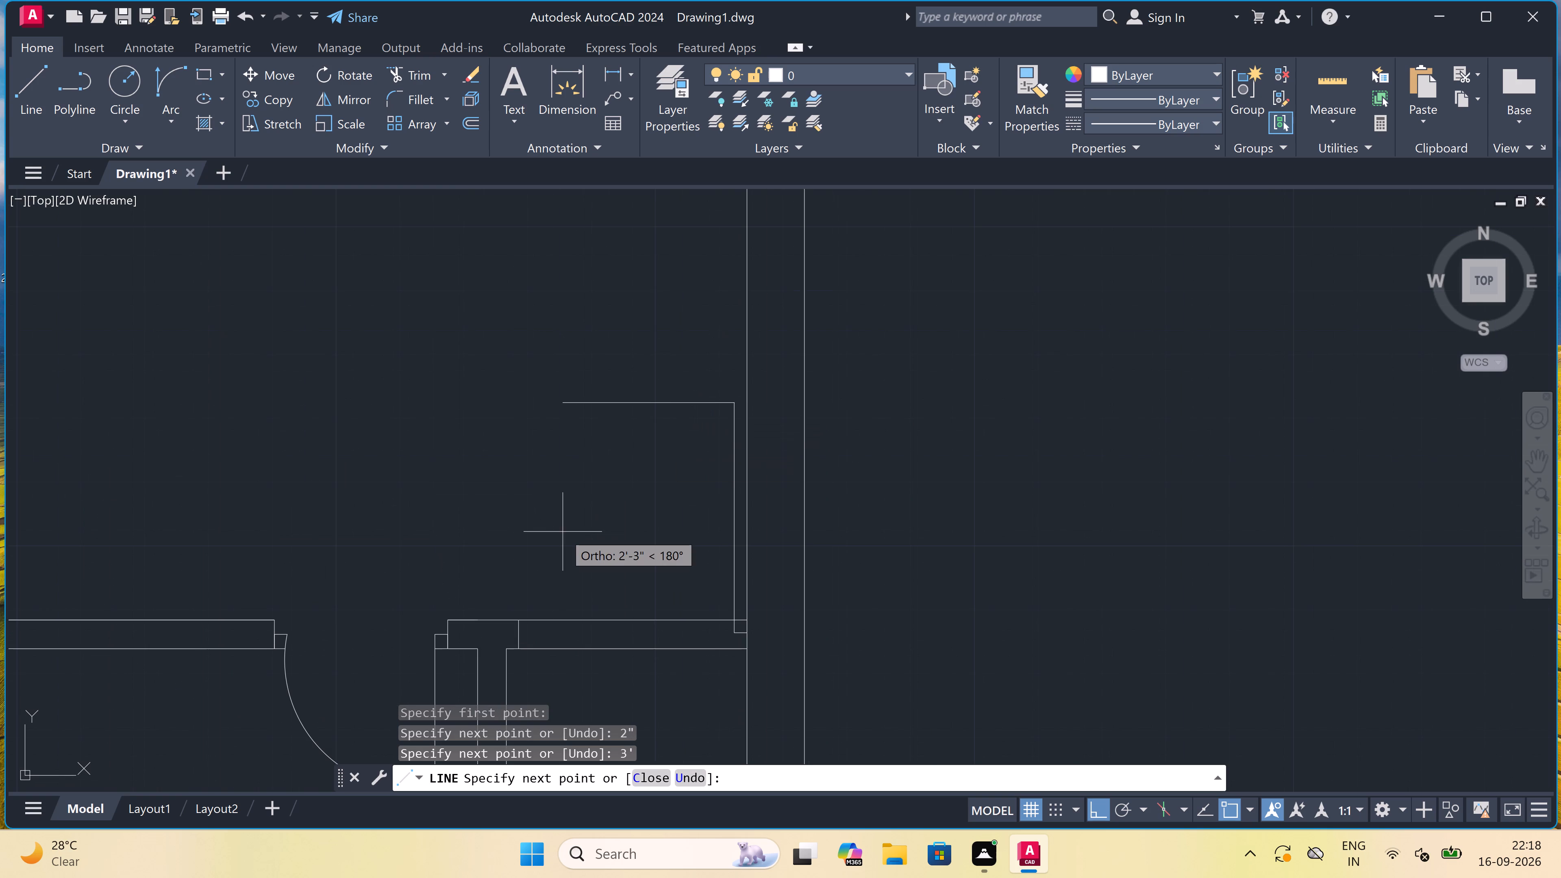
key(Escape)
Draw a matching 2" door stop line from the midpoint of the opposite jamb line into the opening.
key(space)
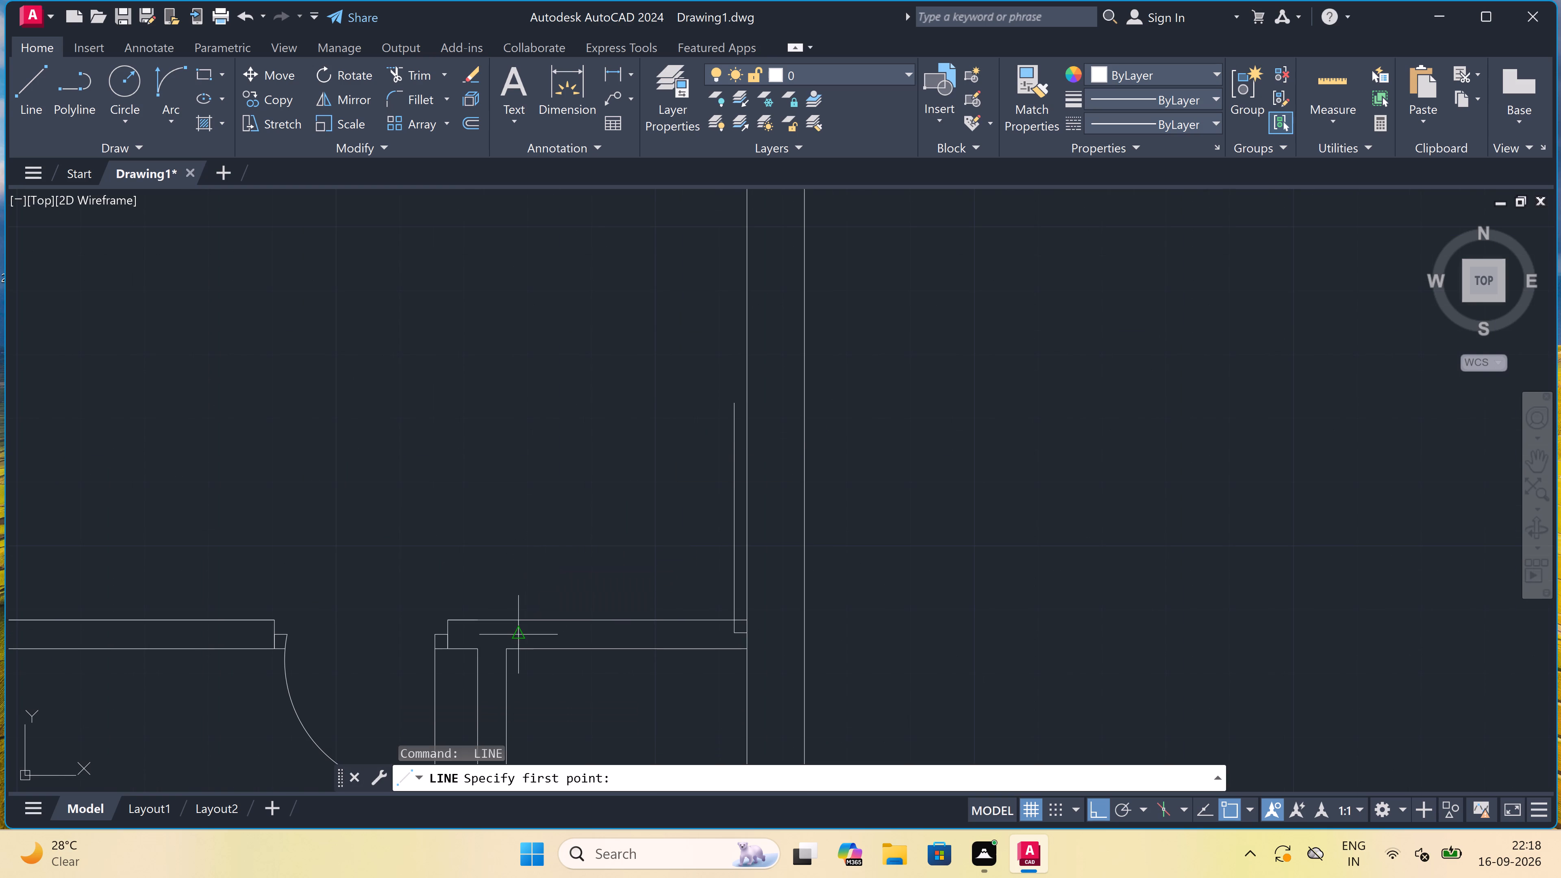
triple_click(521, 627)
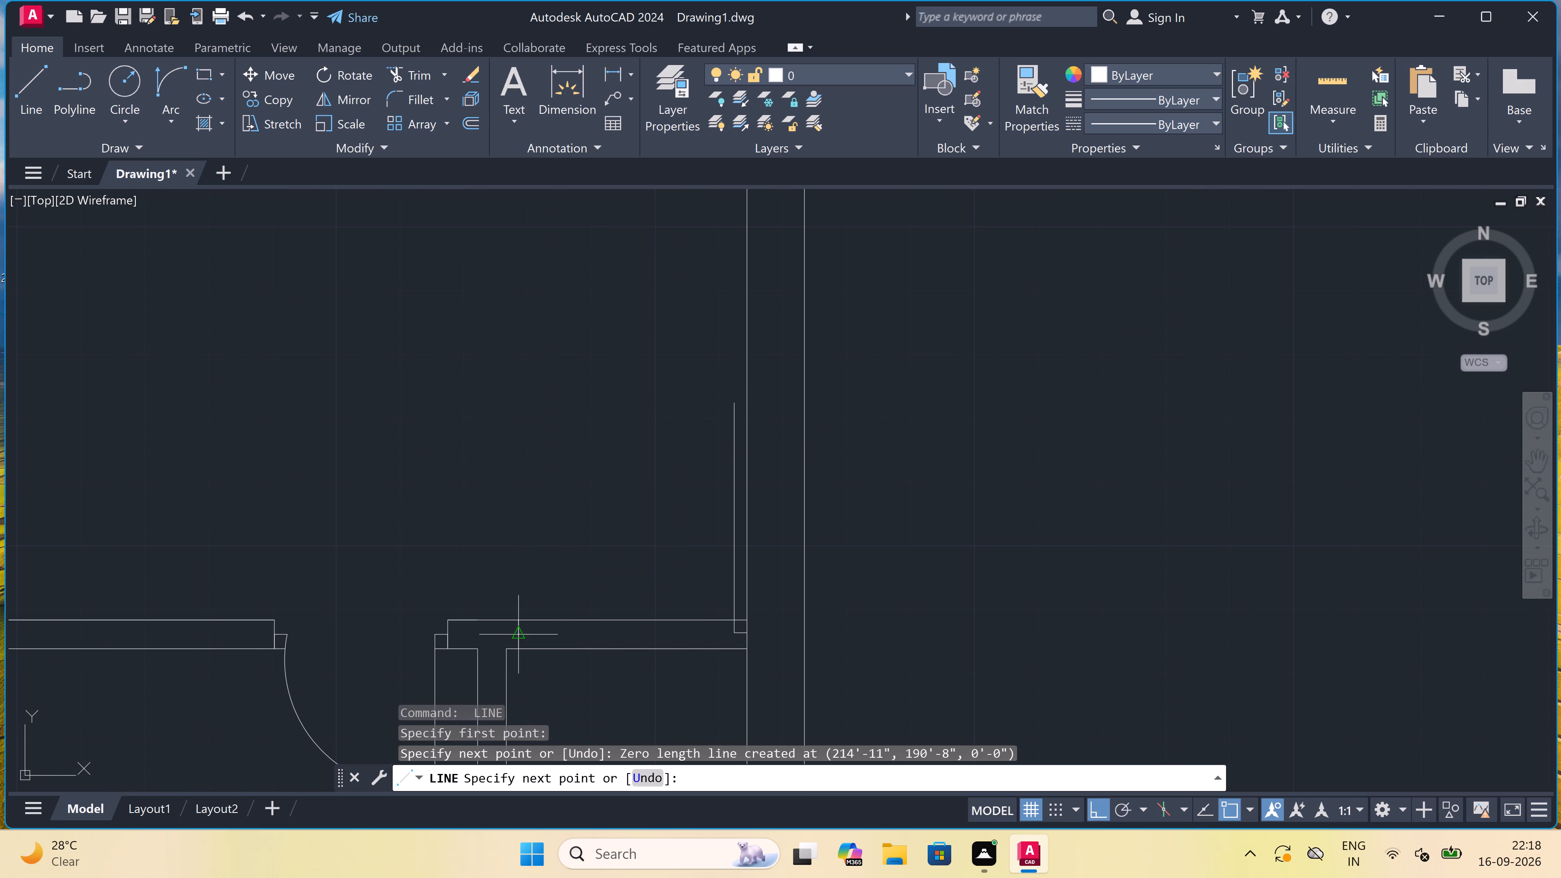
key(space)
key(space)
double_click(517, 637)
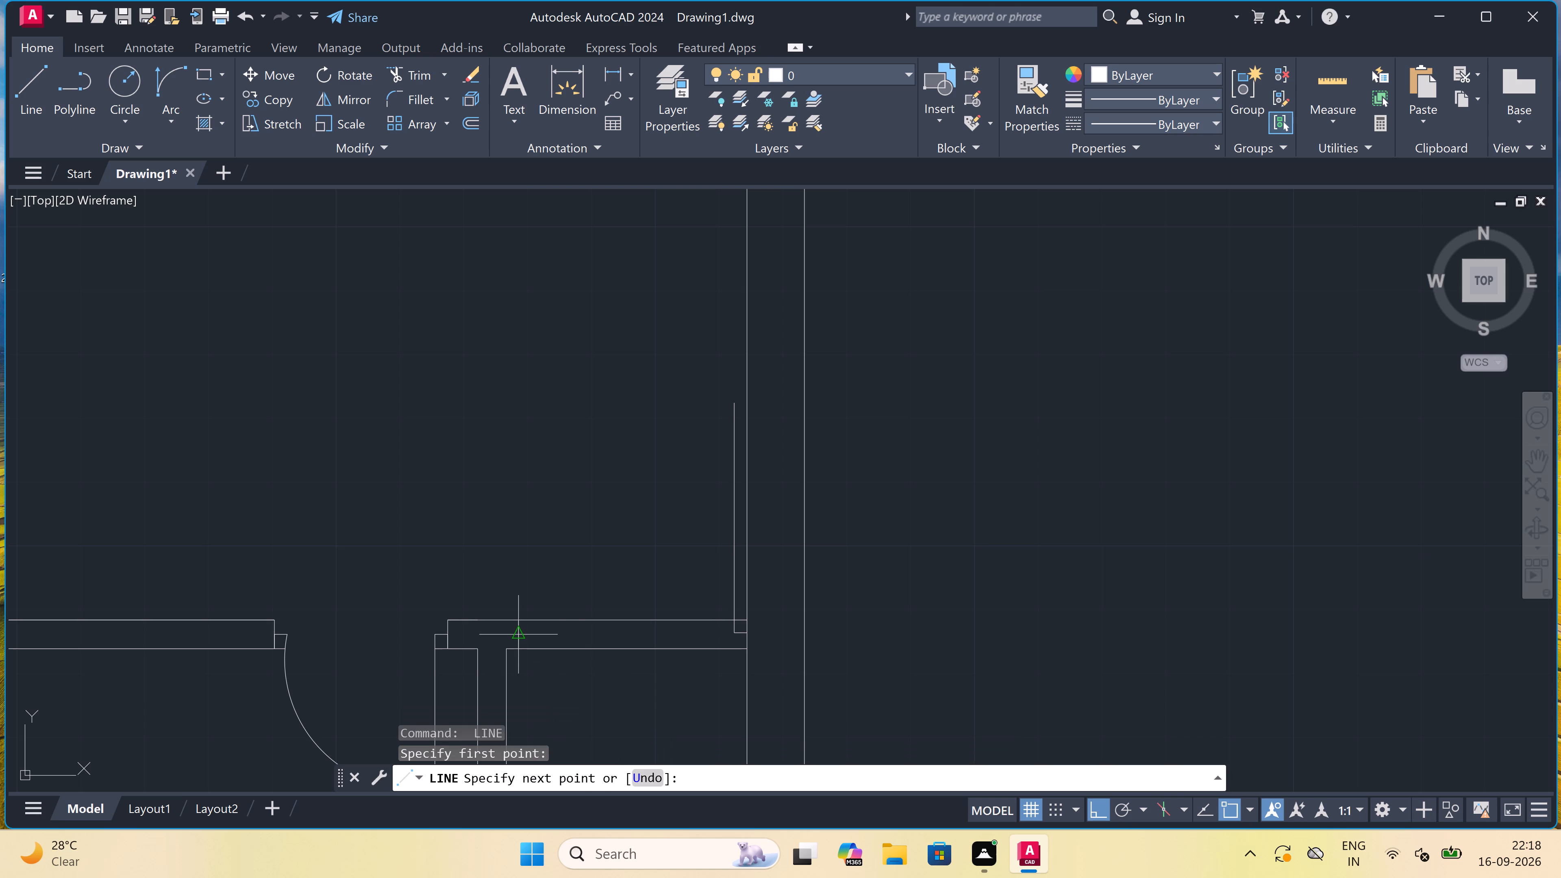
text(2")
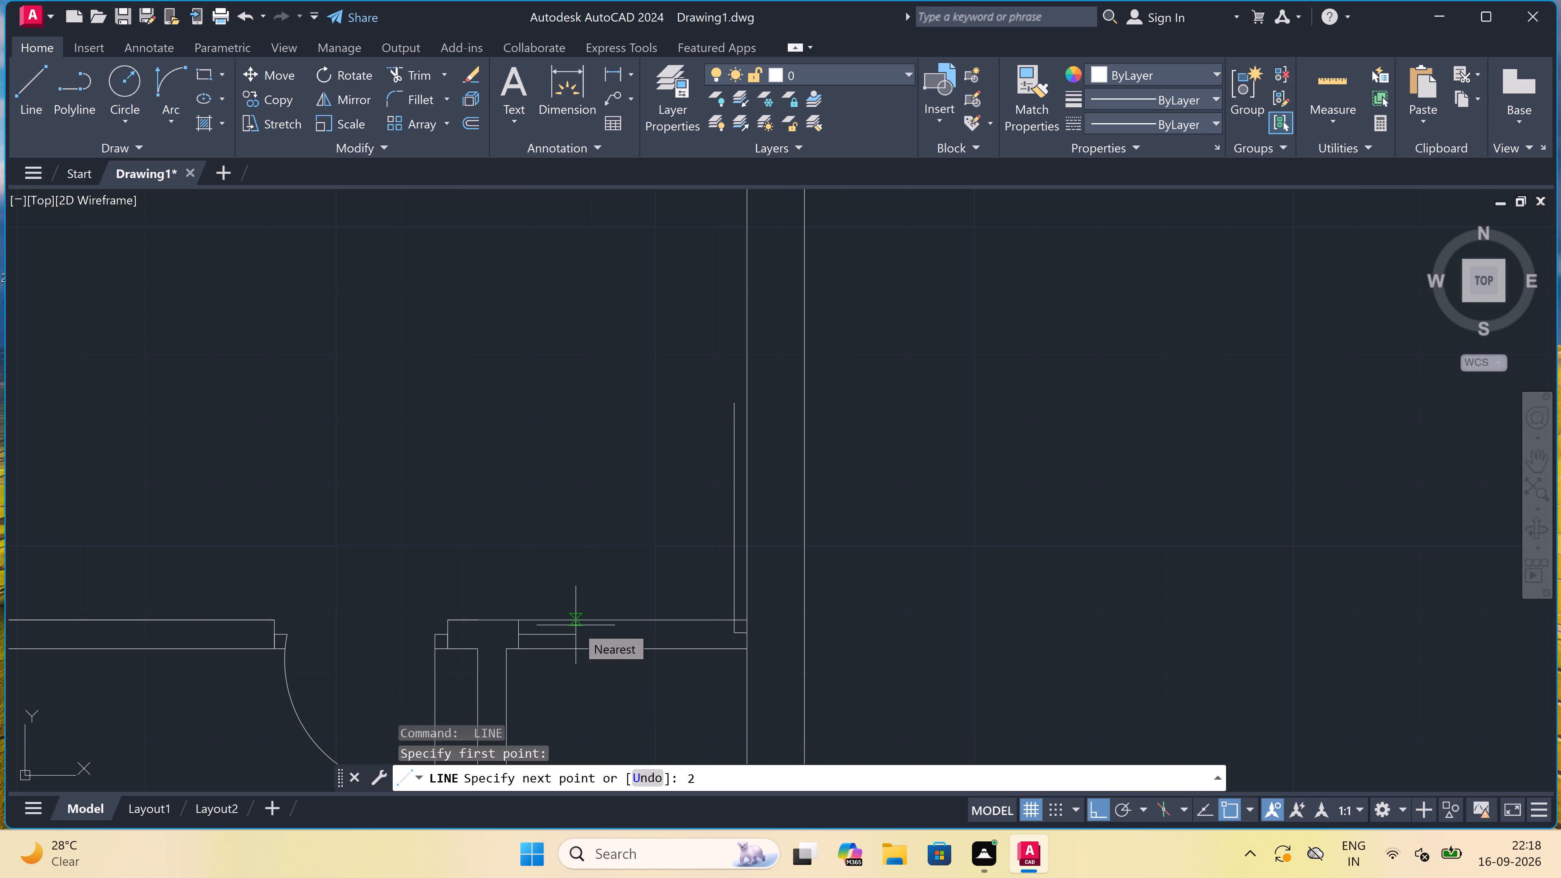
key(space)
key(Escape)
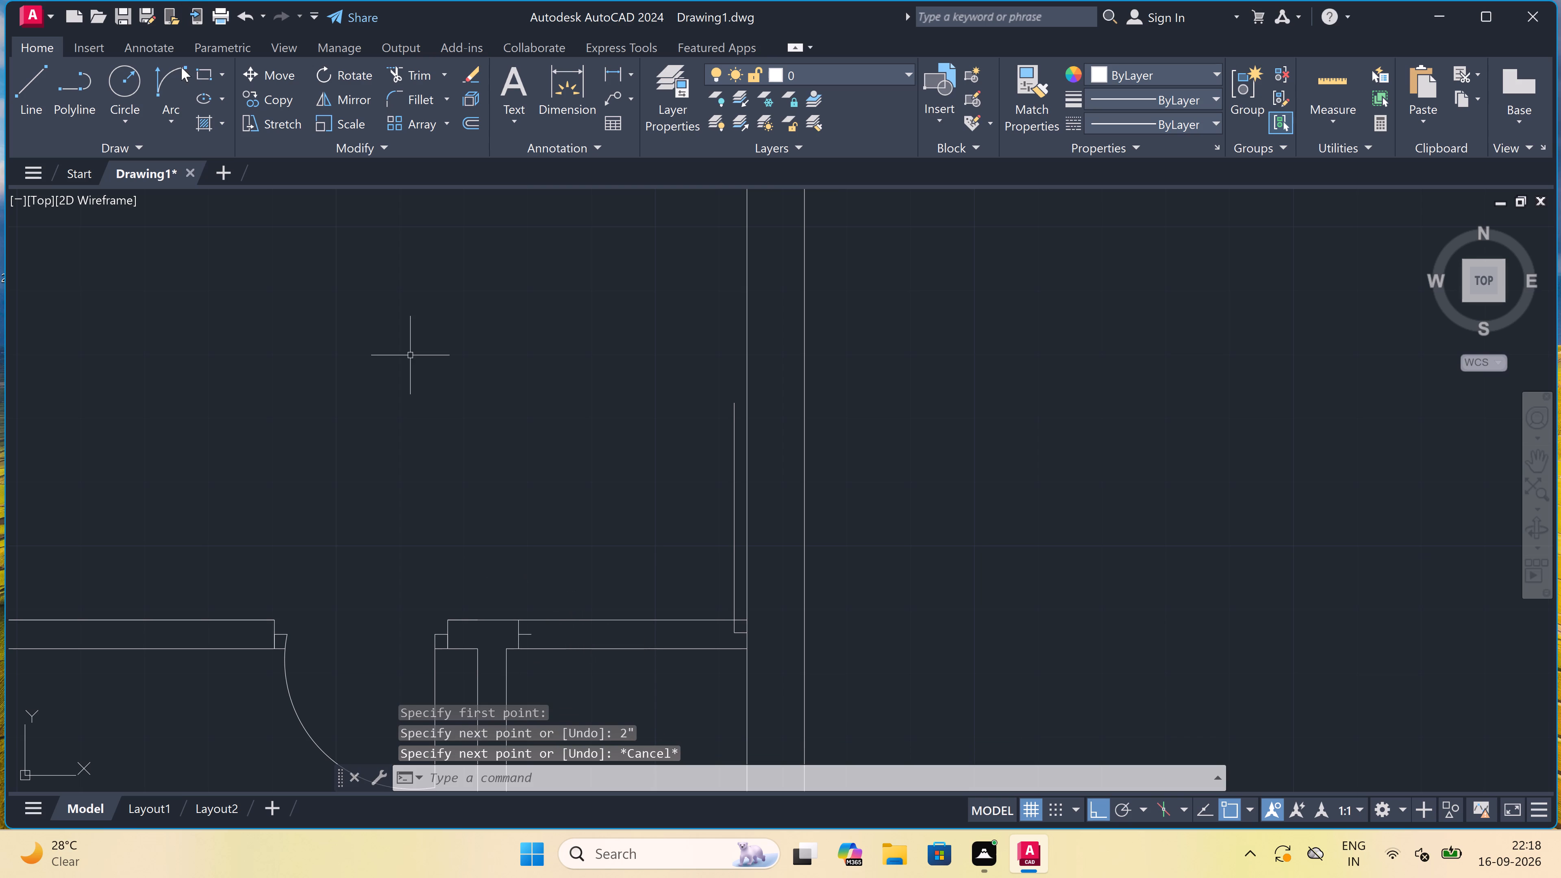
Draw the door swing arc from the opposite 2" stop to the top of the 3' leaf, with a vertical start tangent.
click(175, 91)
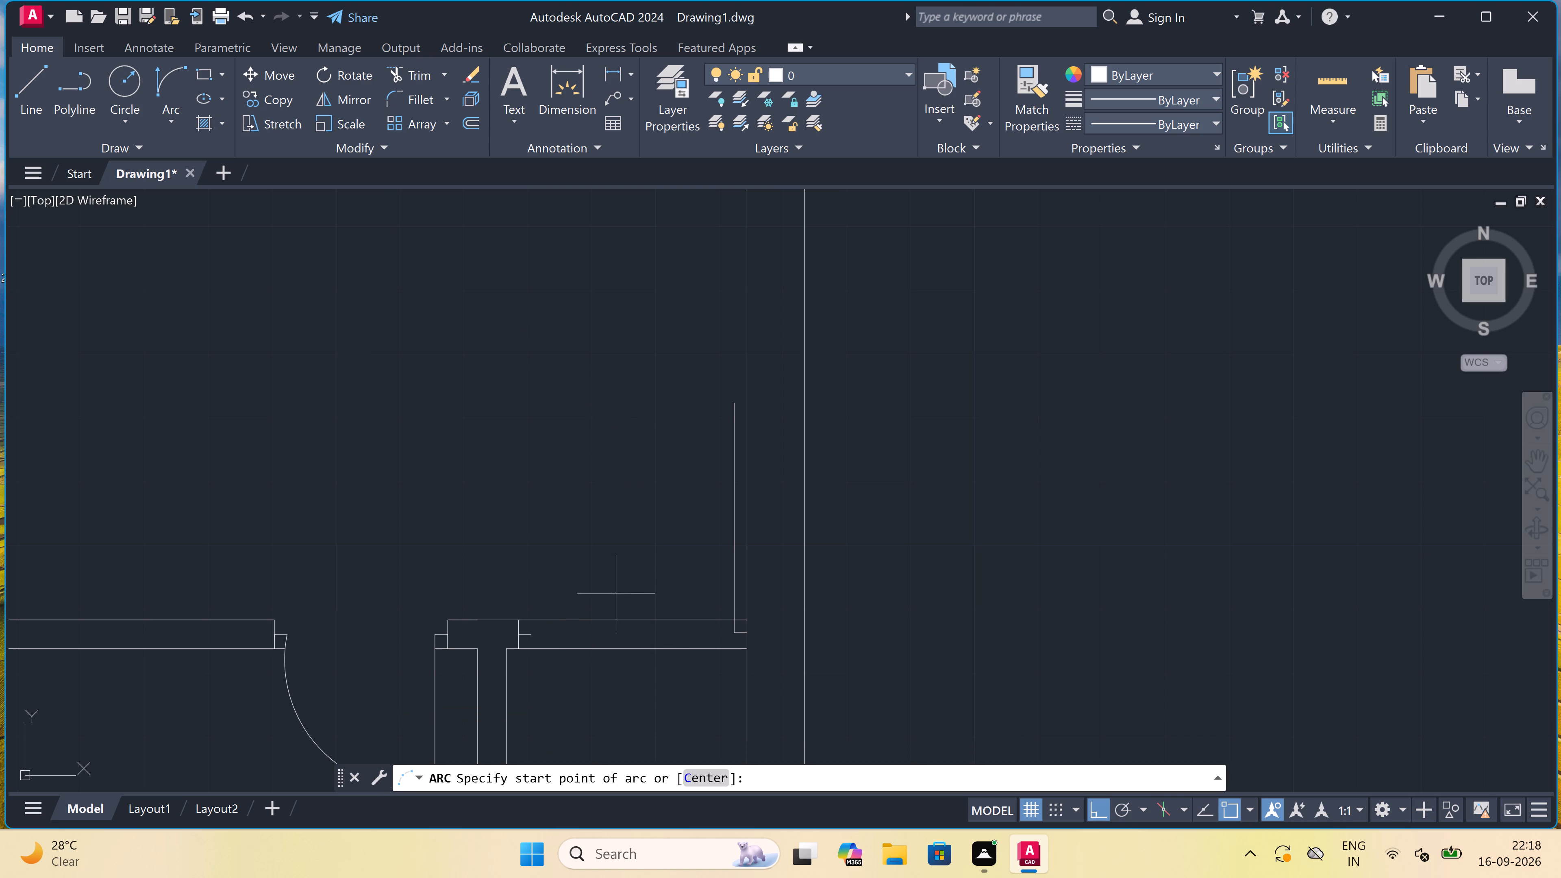
double_click(531, 637)
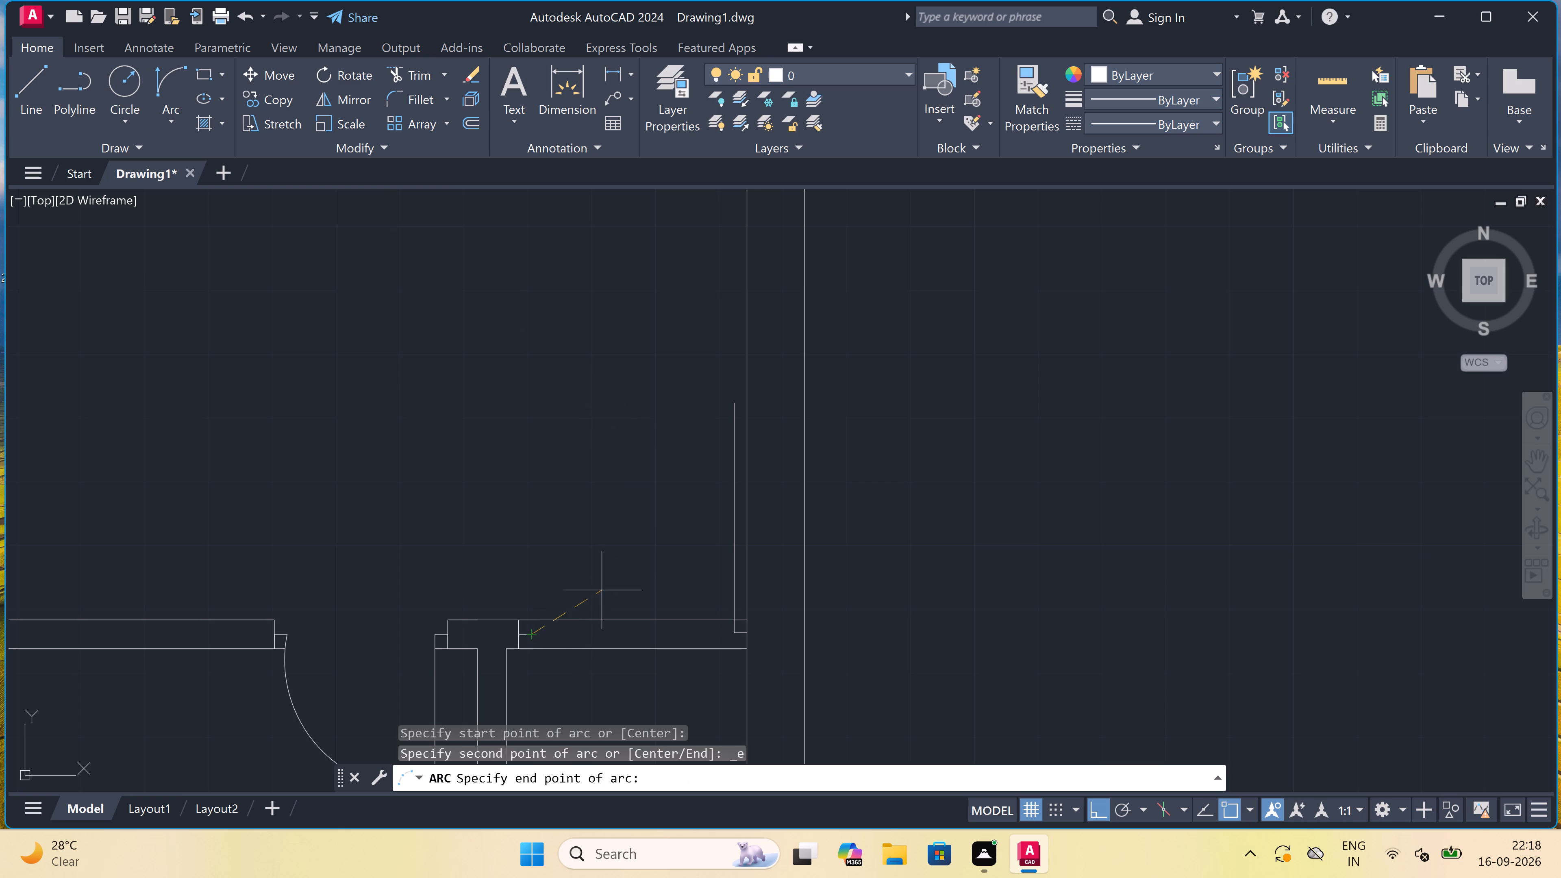
double_click(735, 409)
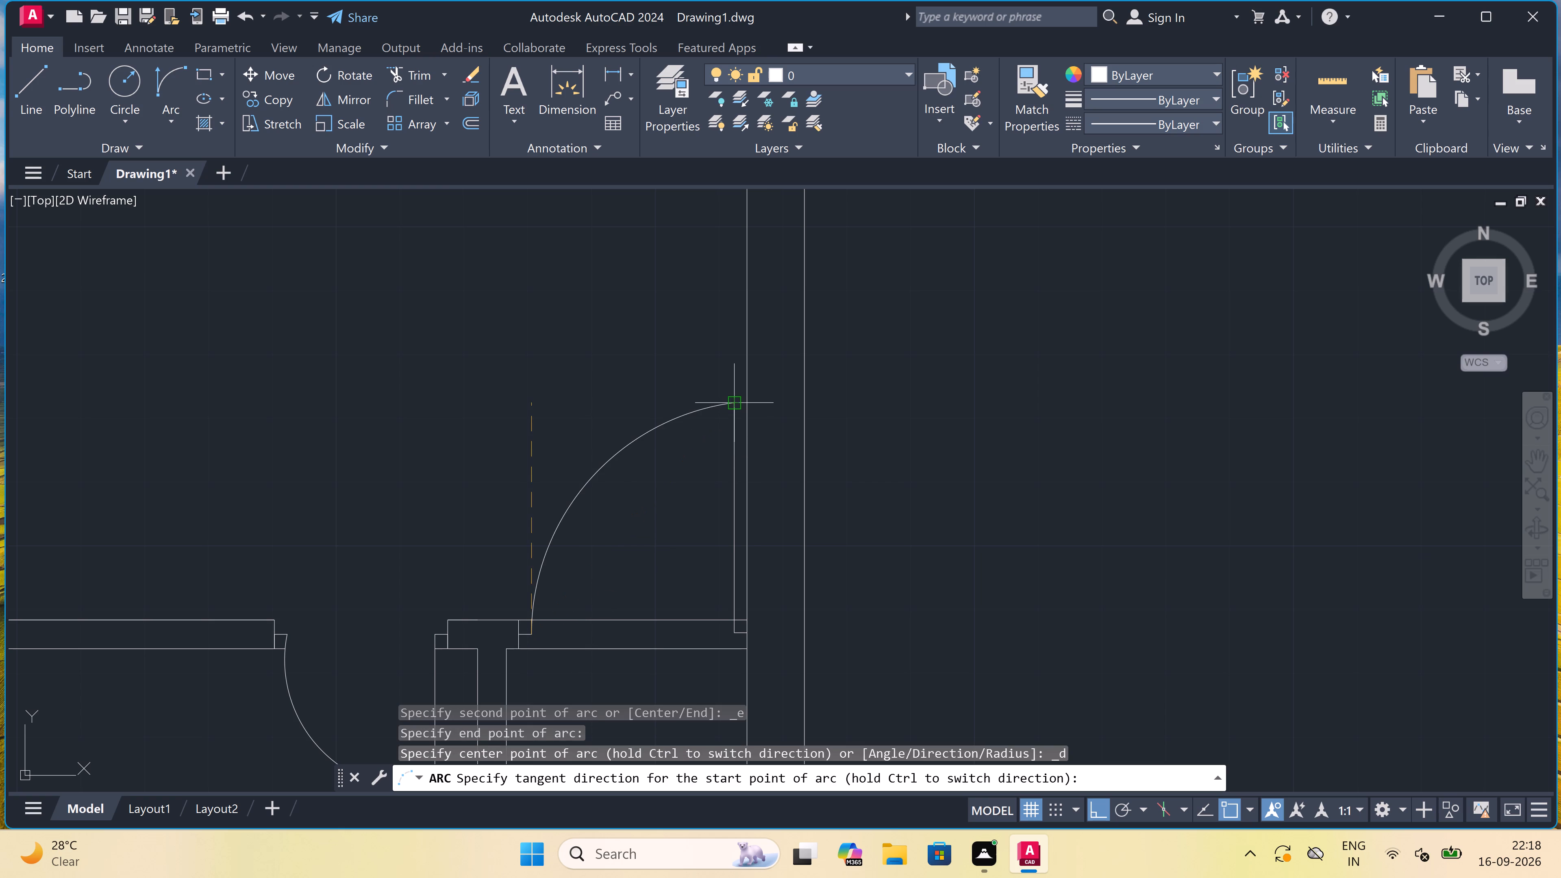
triple_click(612, 378)
Trim the two partition lines crossing the new door opening.
text(TR)
key(space)
scroll(693, 438, down, 2)
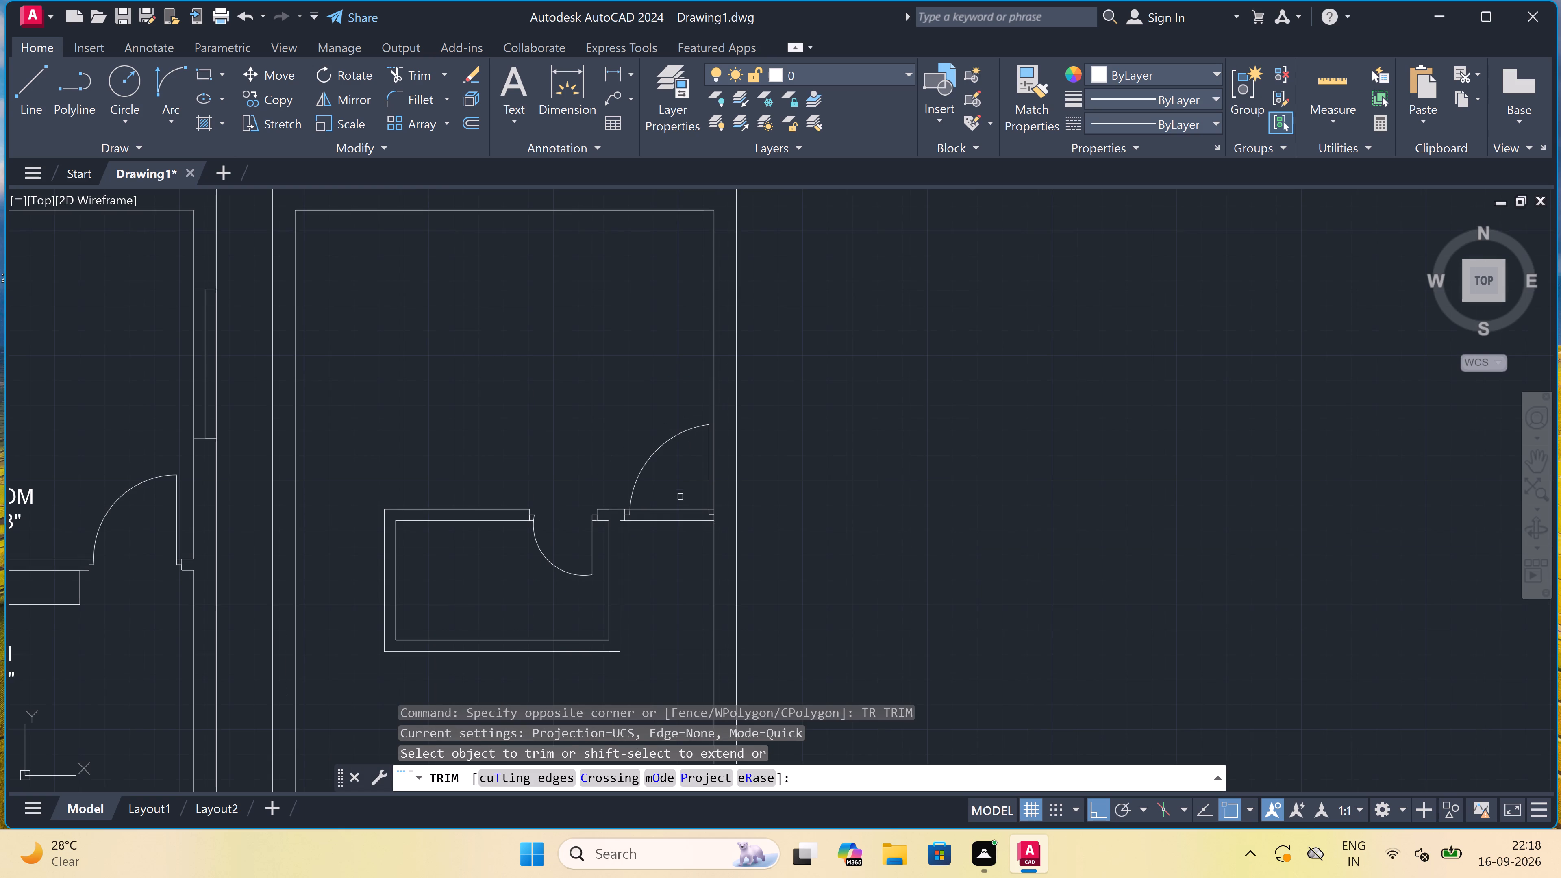
click(678, 535)
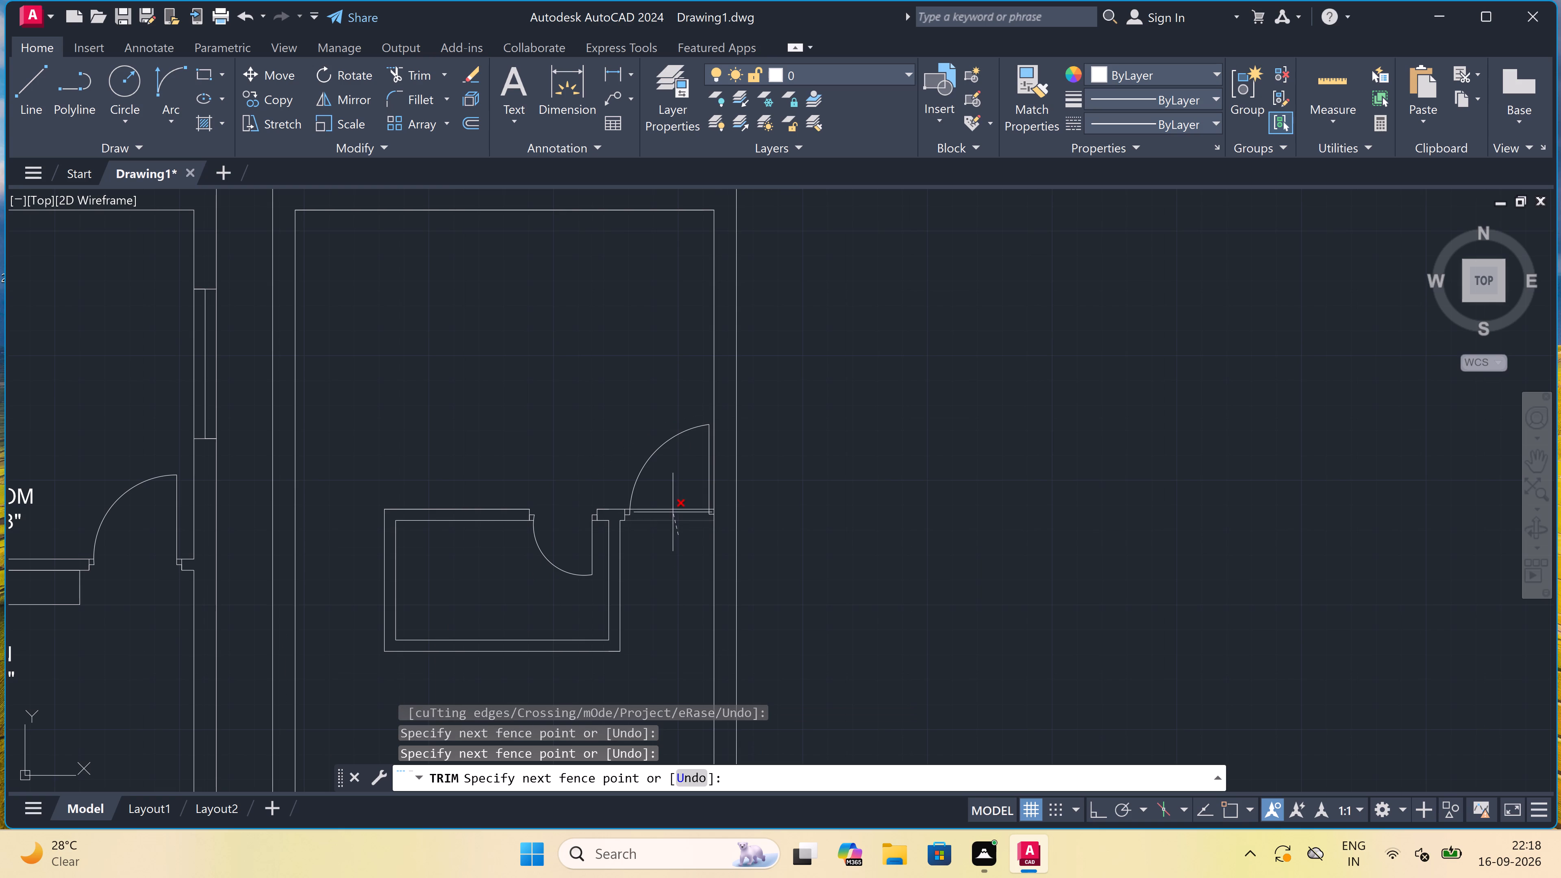
triple_click(673, 498)
click(673, 498)
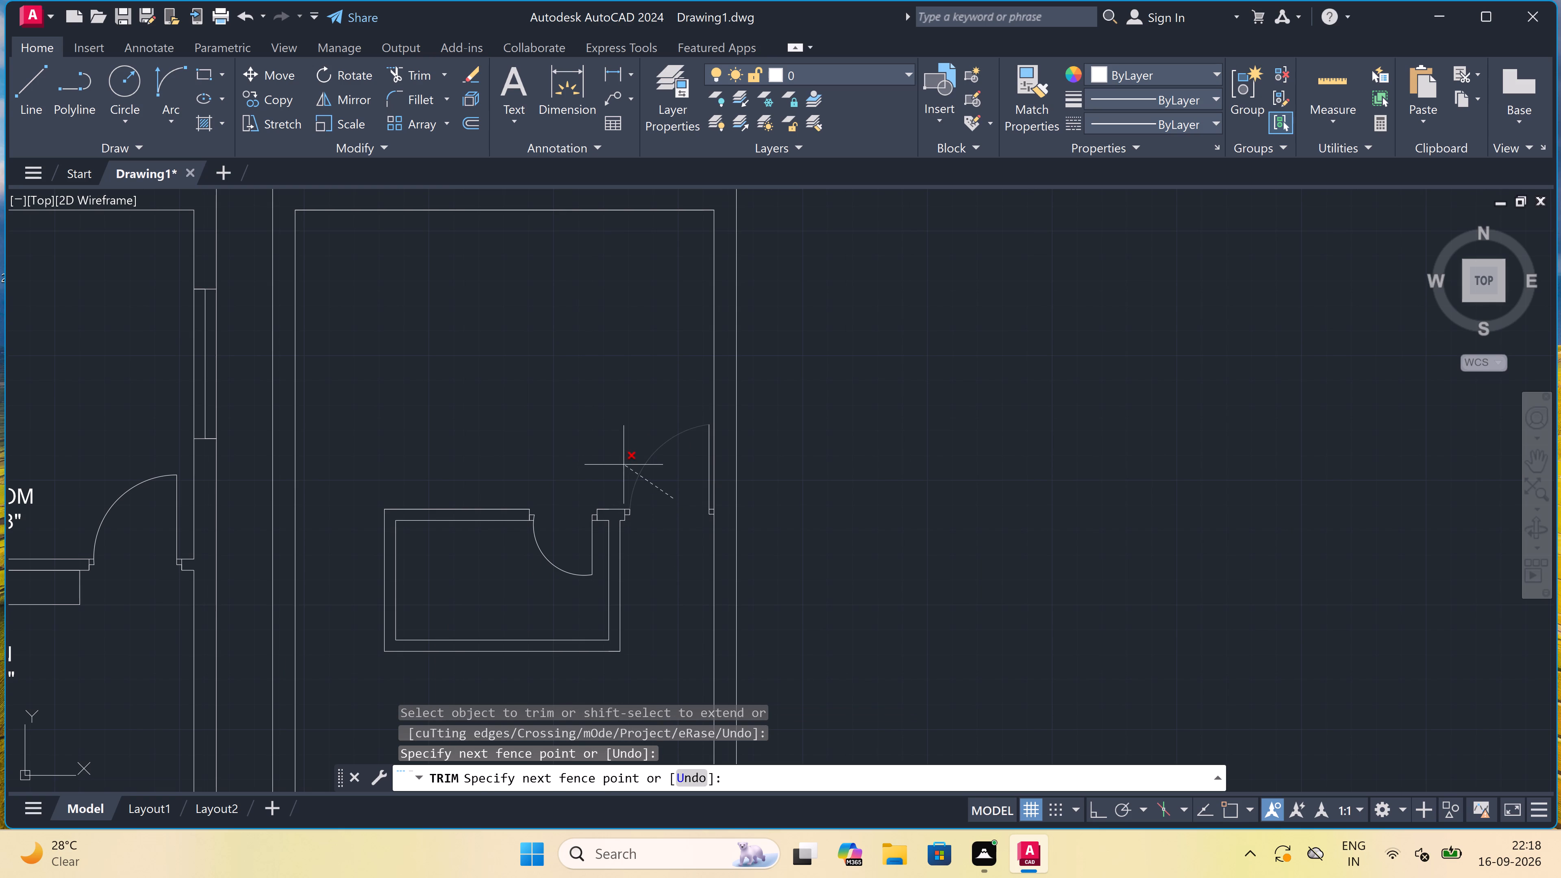
click(663, 489)
key(Escape)
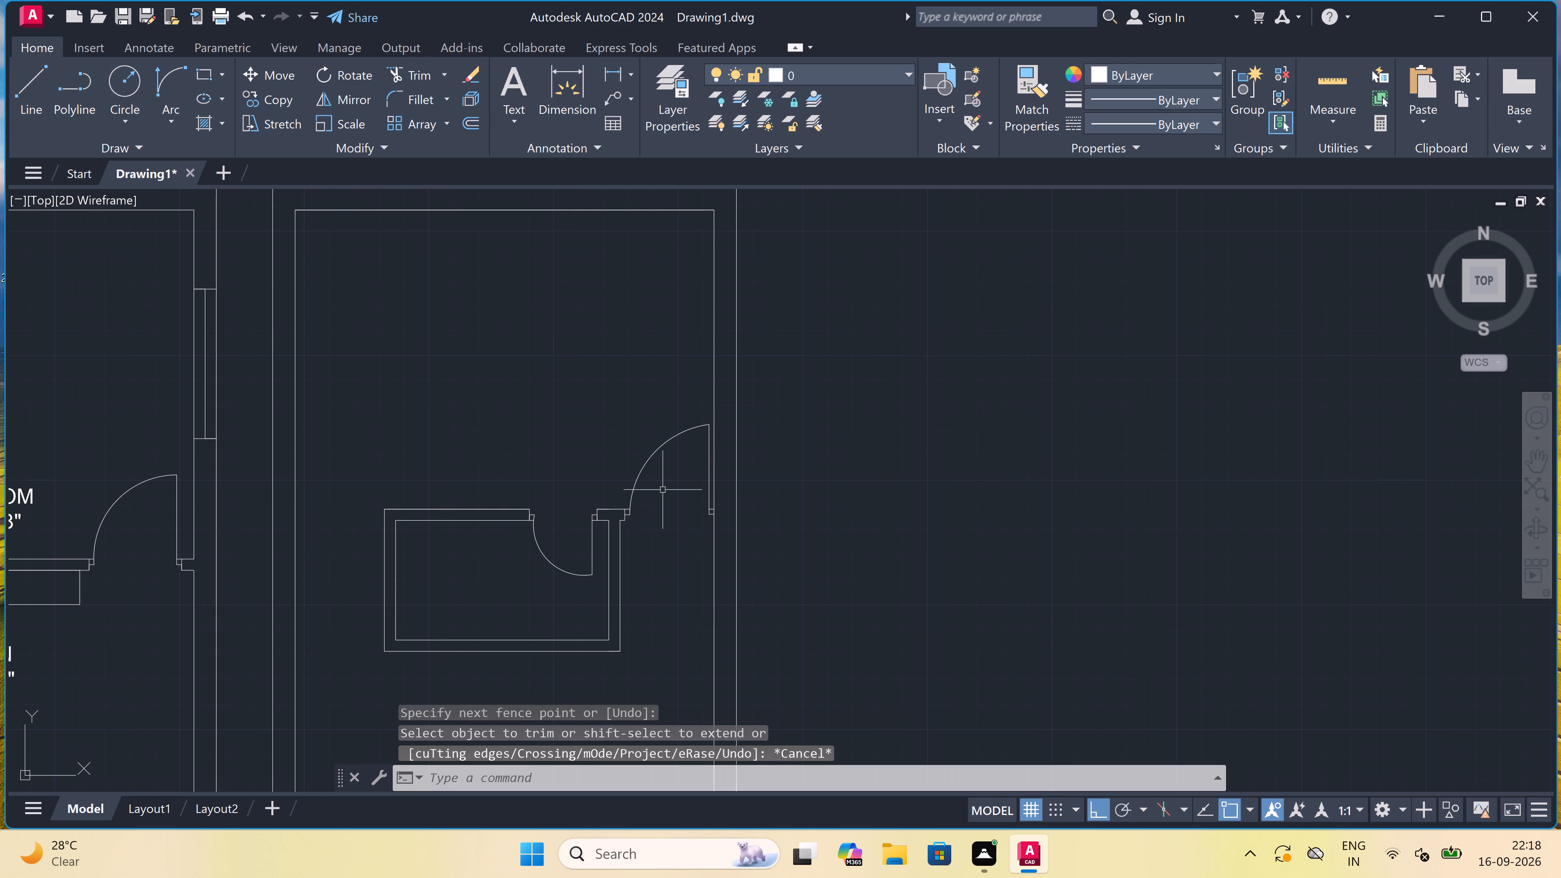
Draw a 4.5" thick partition from the small room's upper-left corner to the left wall's inner face, returning to the room's side.
scroll(639, 443, down, 3)
scroll(585, 466, up, 2)
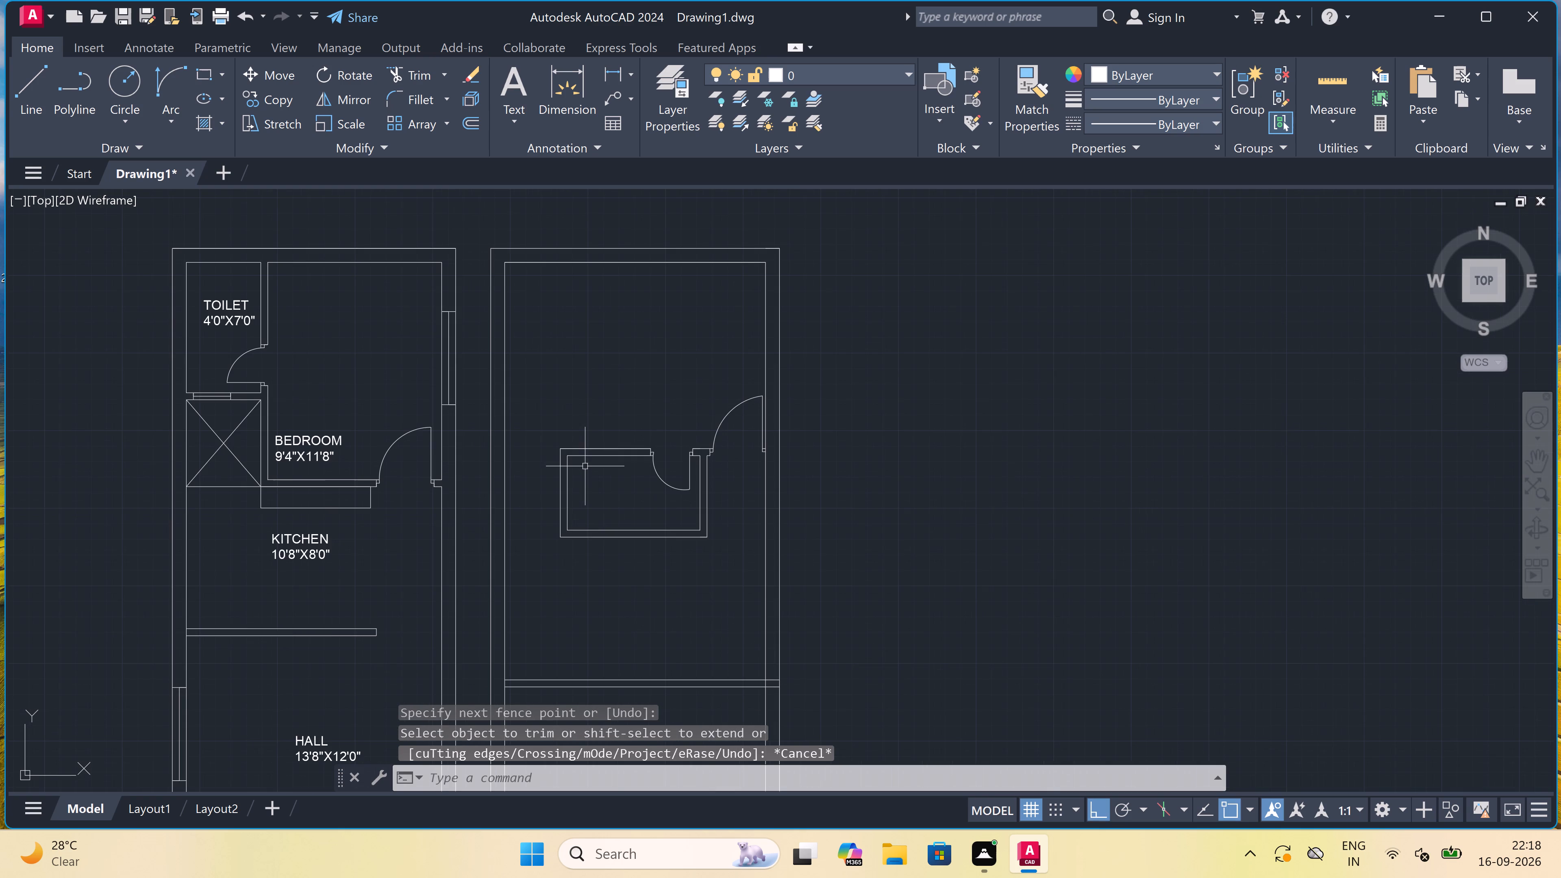
scroll(532, 459, up, 2)
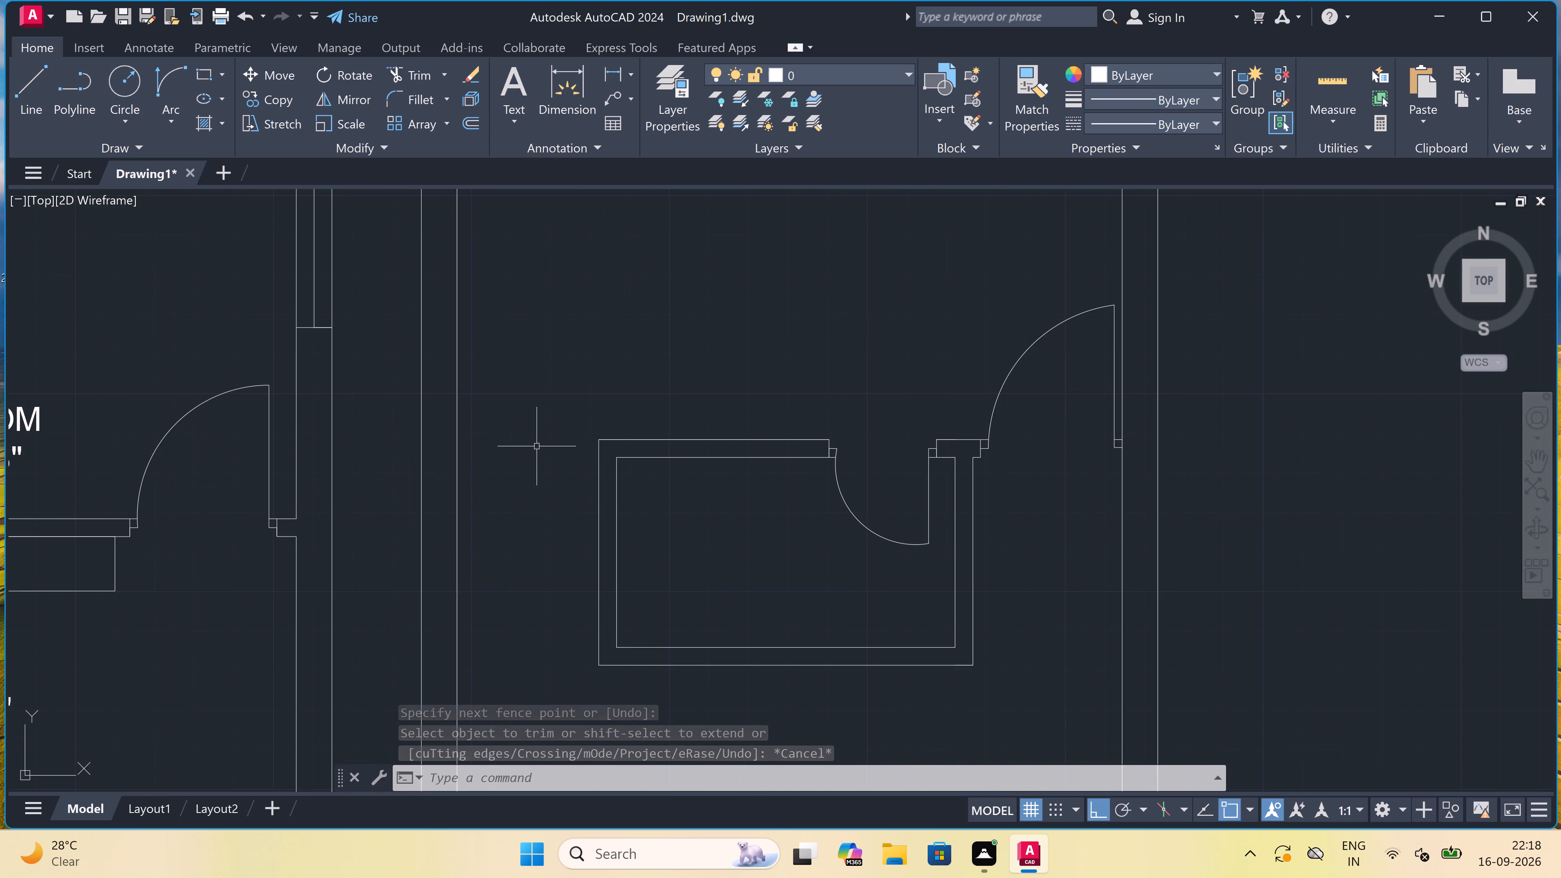
key(l)
key(space)
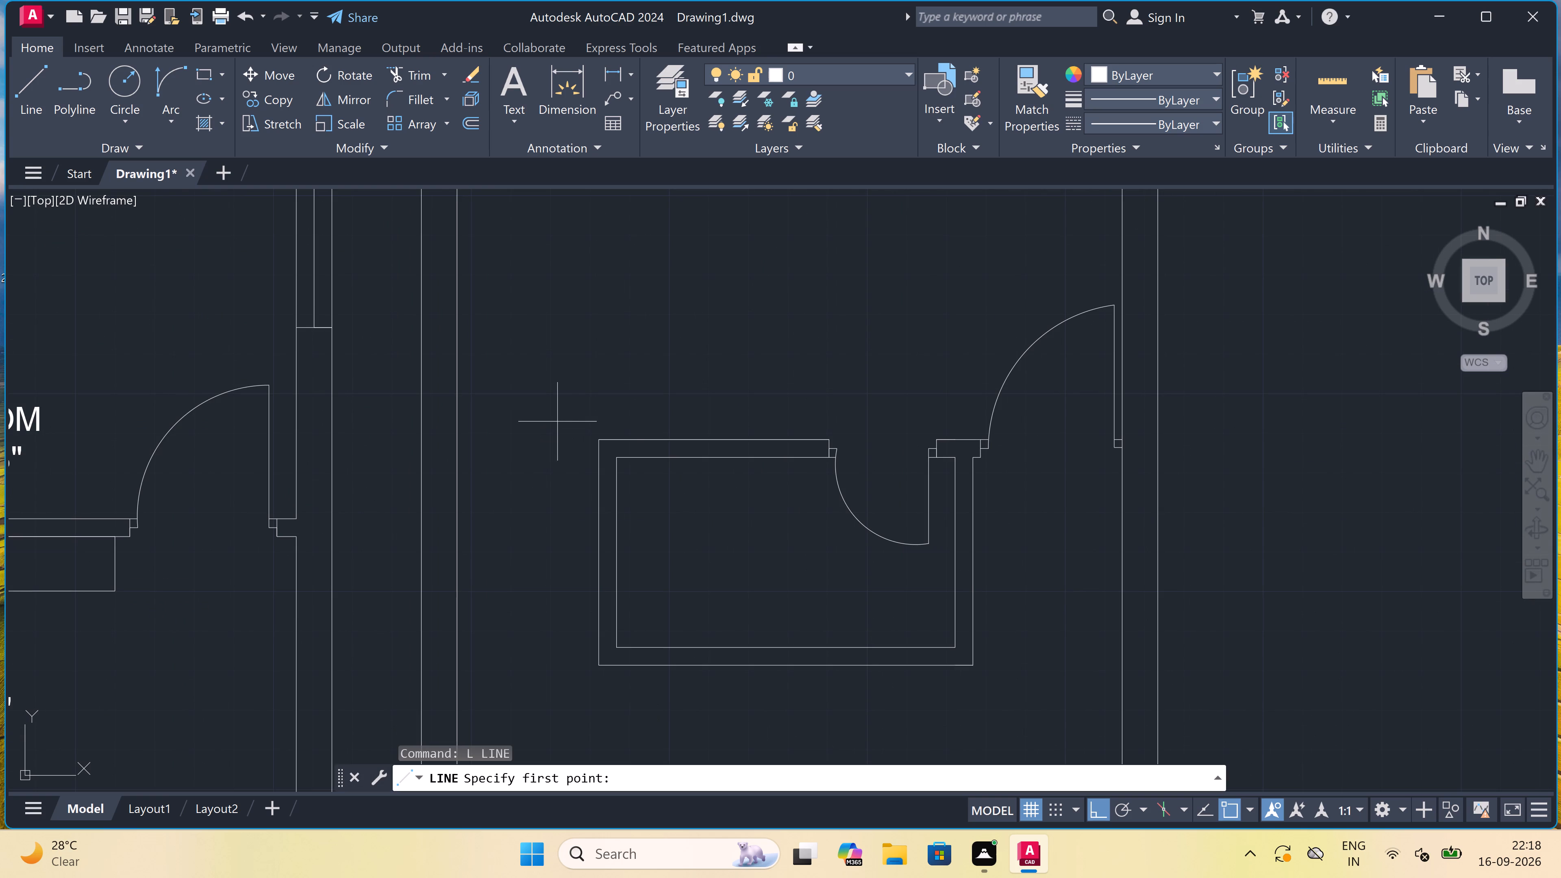
drag(599, 441, 594, 441)
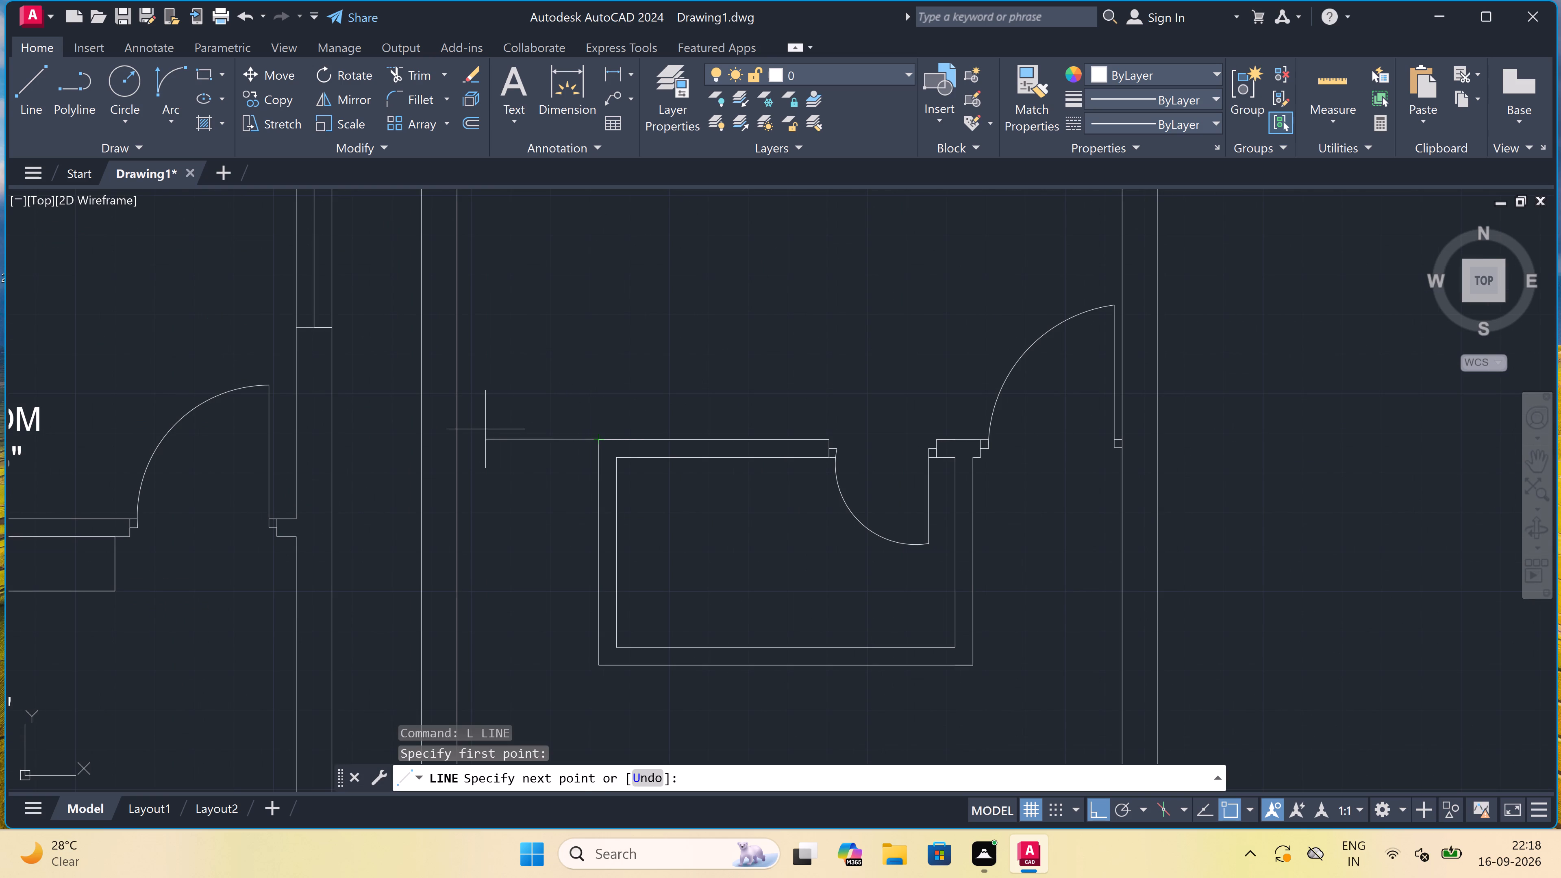
double_click(462, 442)
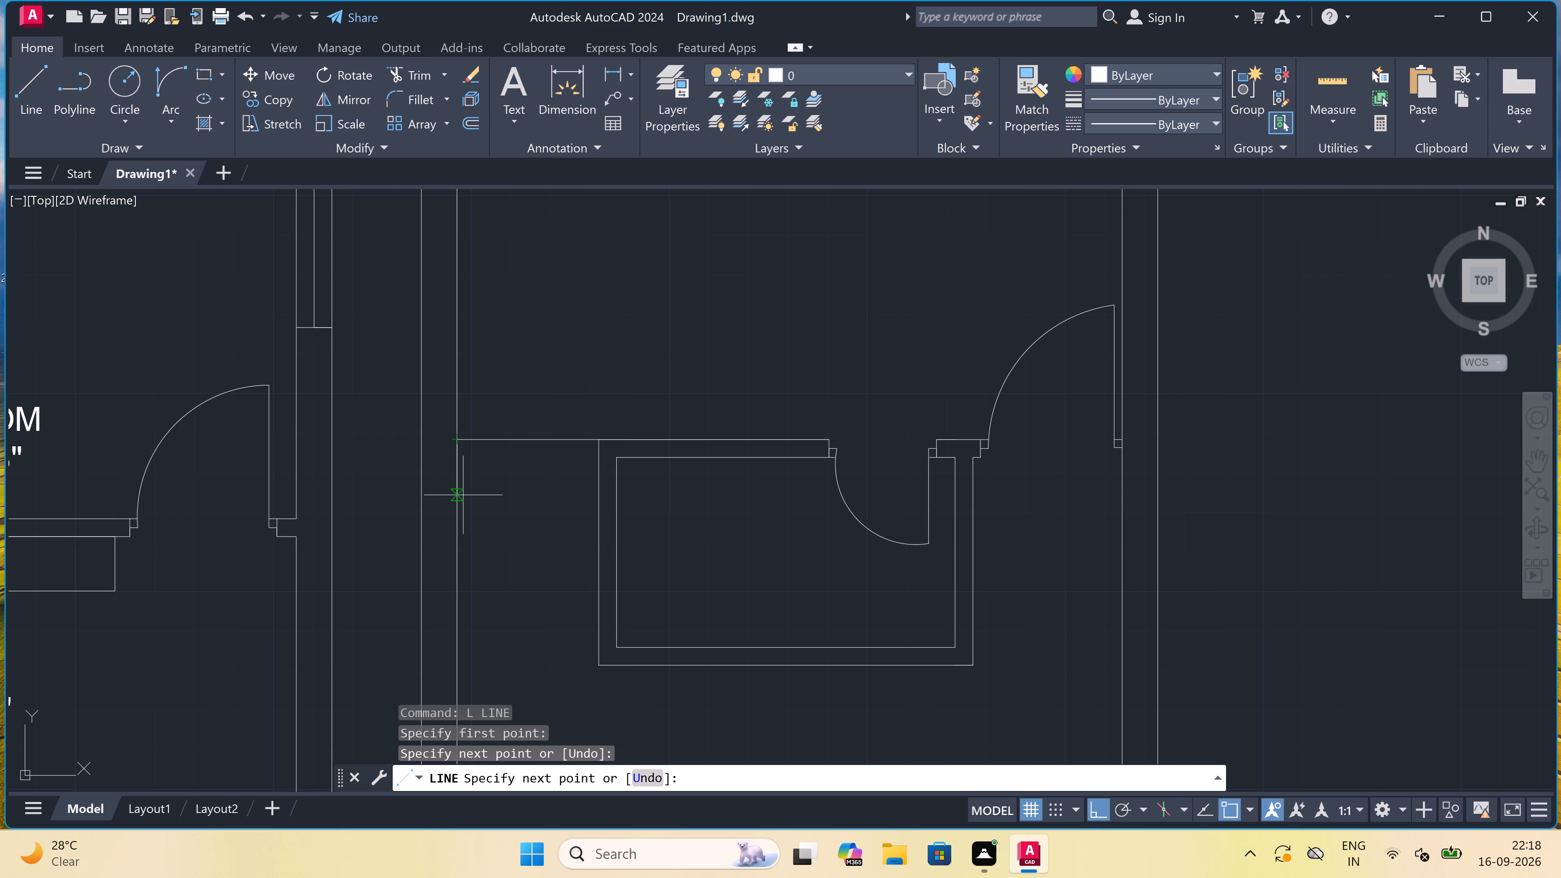
text(4.5")
key(space)
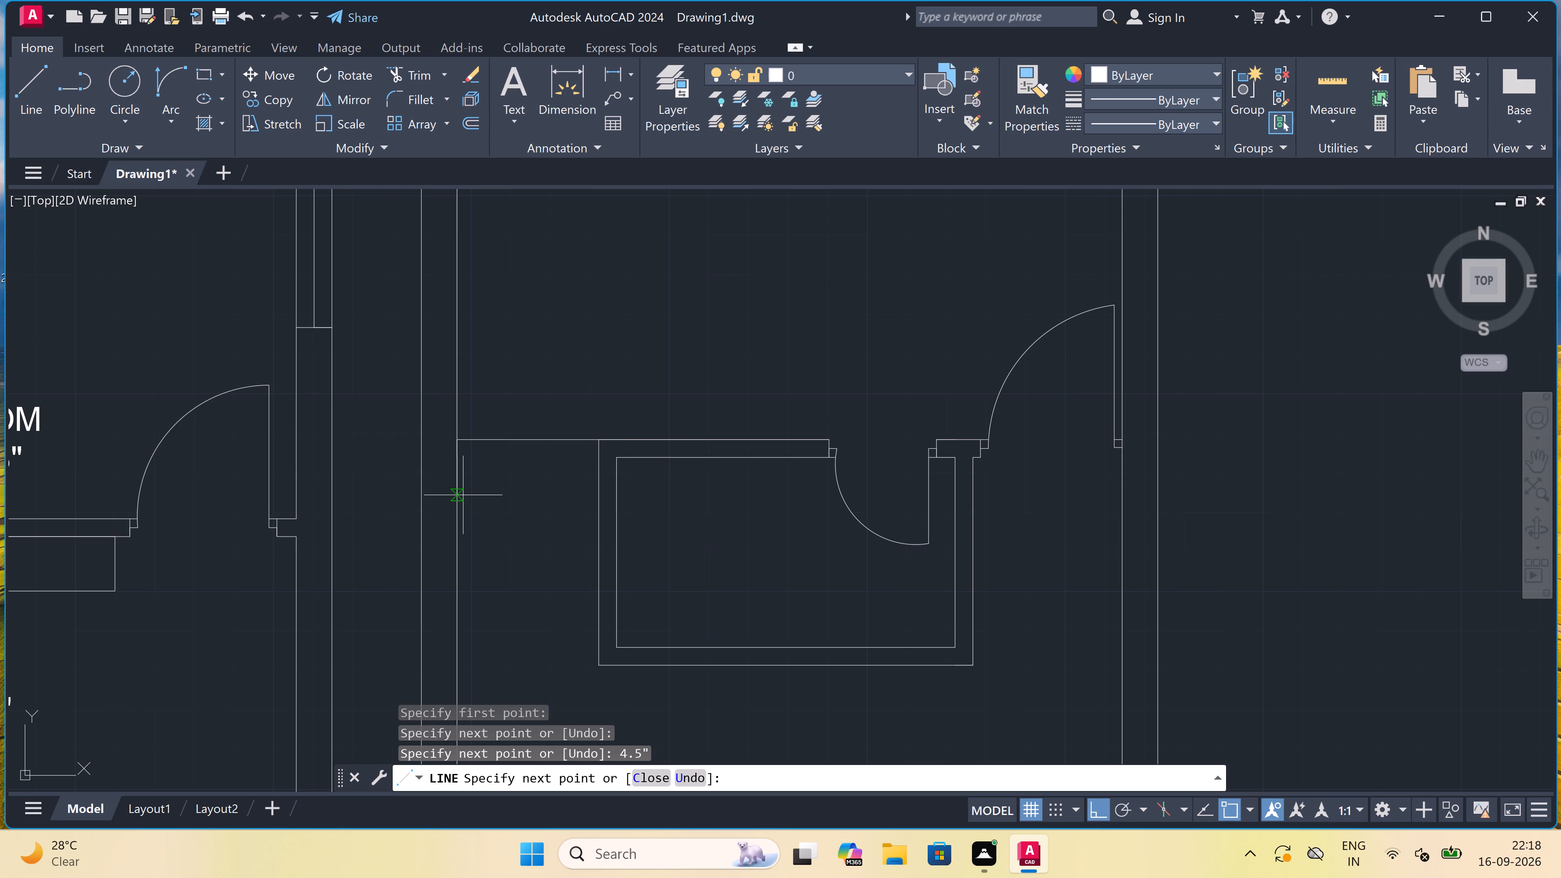
click(597, 457)
Draw a 4.5" thick partition from the small room's lower-left corner to the left wall's inner face, returning to the room's side.
scroll(597, 556, down, 4)
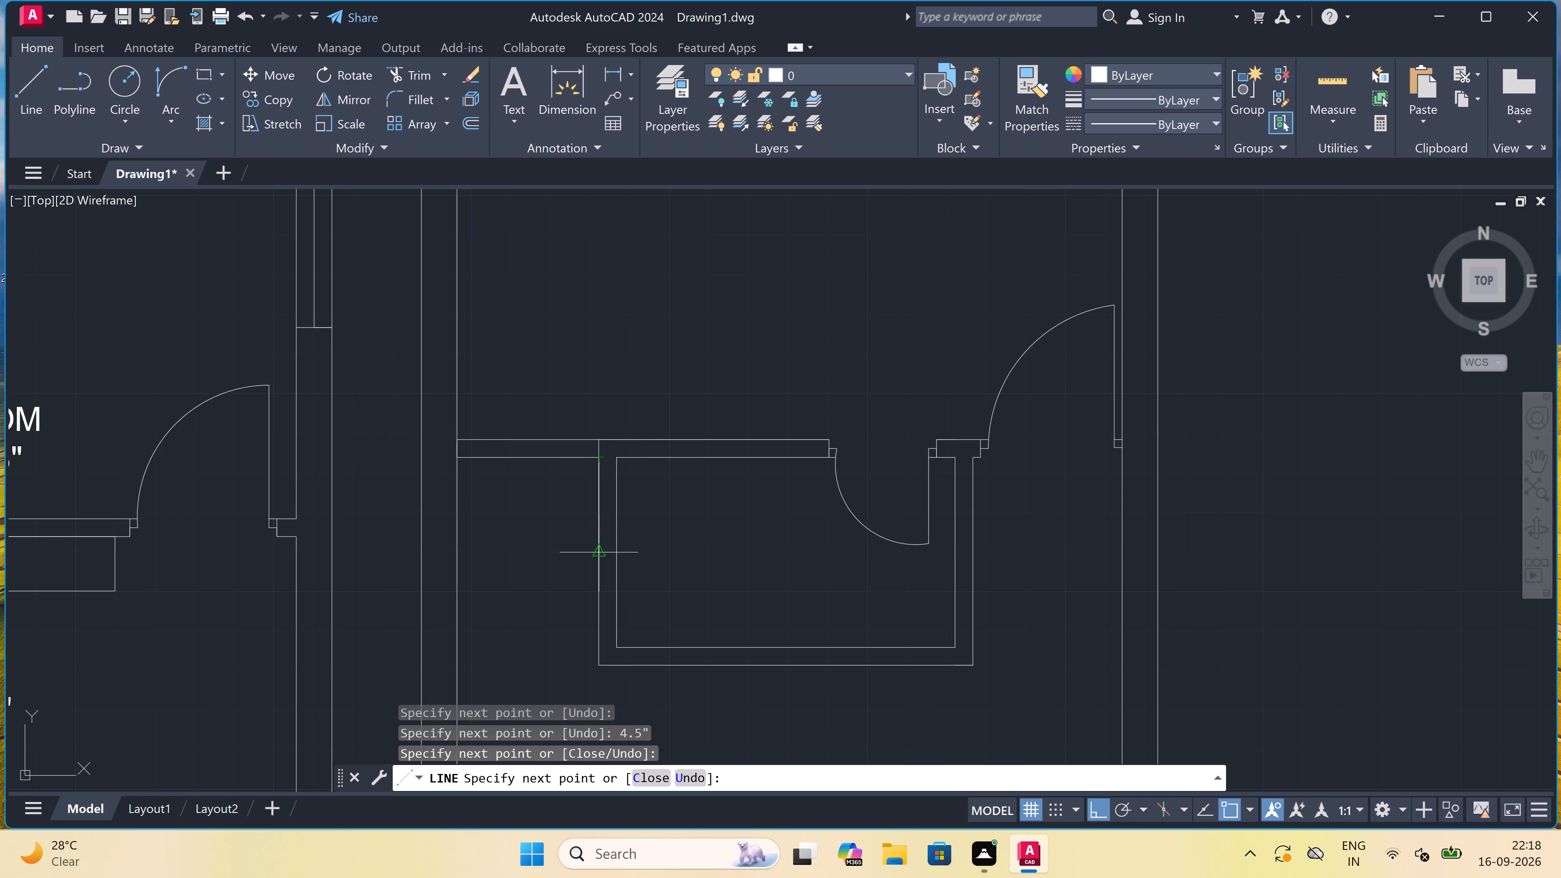
scroll(592, 587, up, 4)
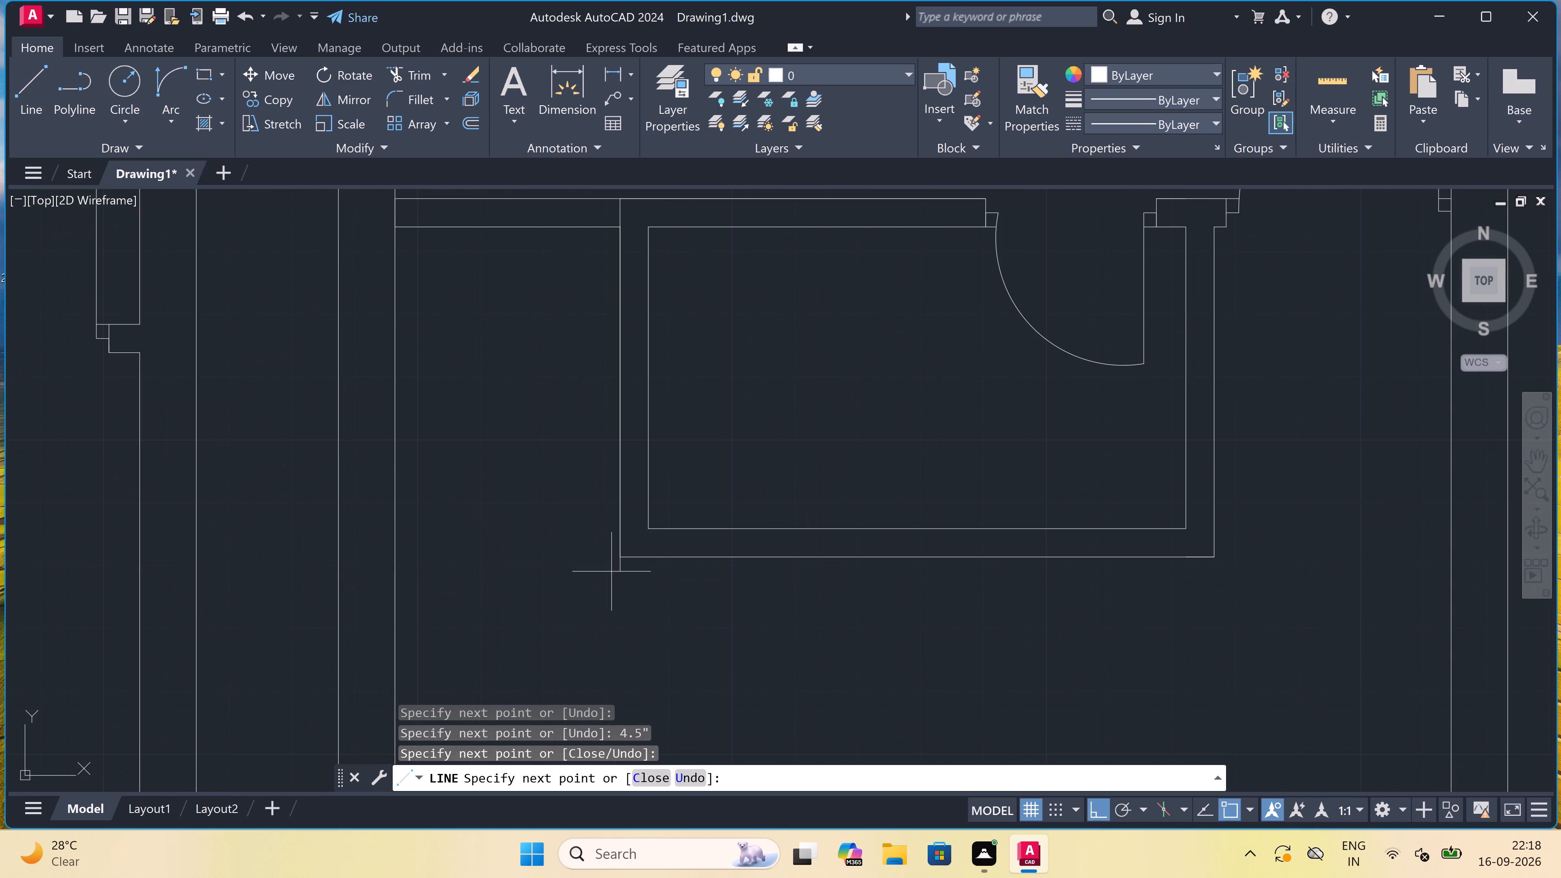
double_click(617, 561)
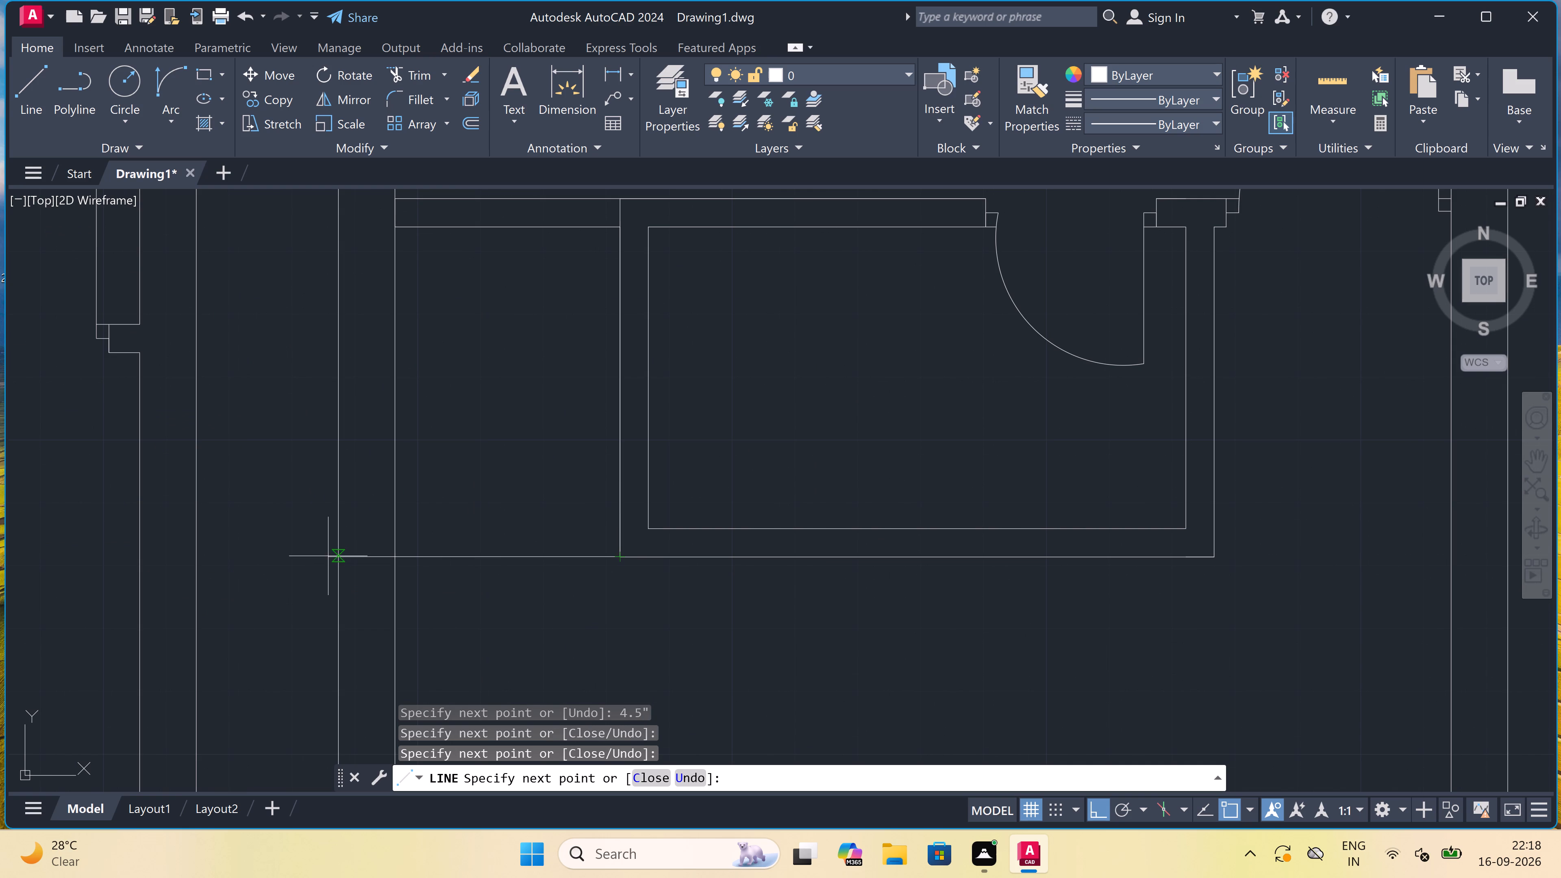
double_click(393, 557)
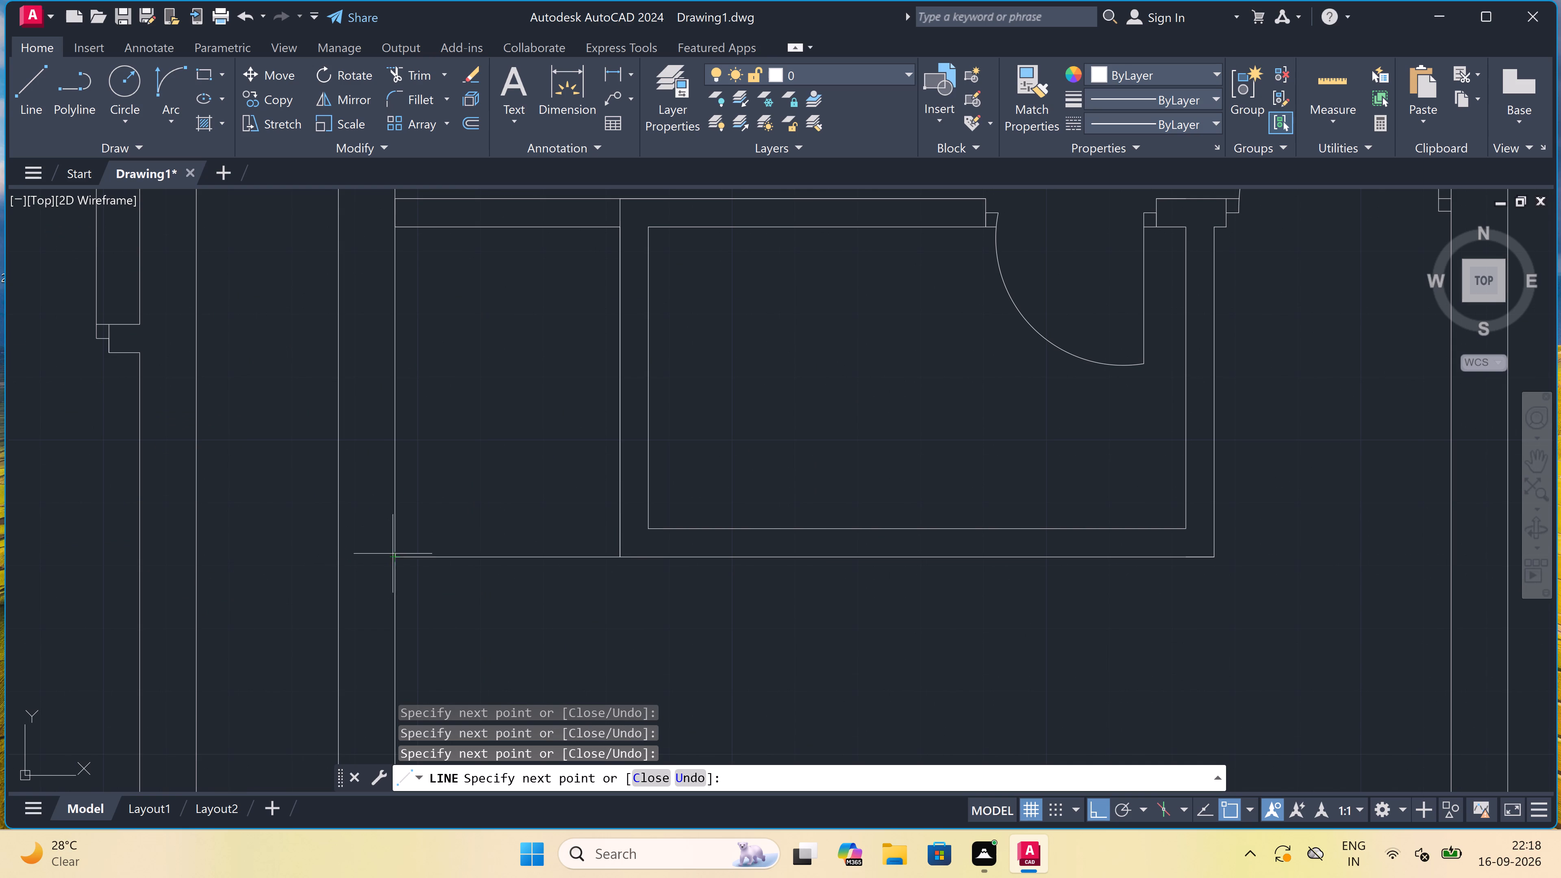
text(4.5")
key(space)
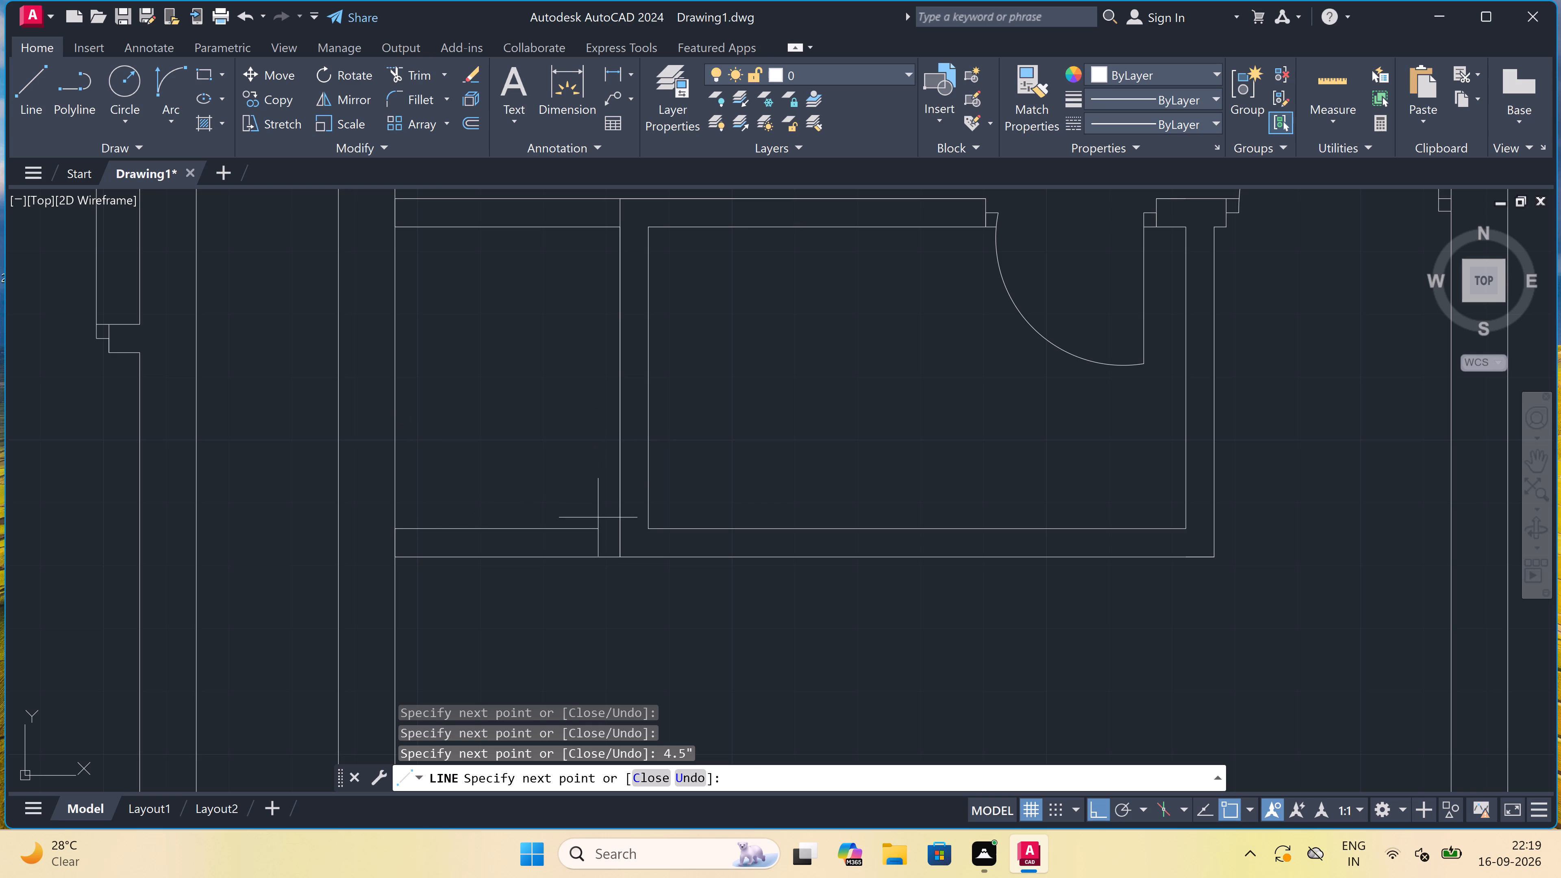
triple_click(626, 523)
key(Escape)
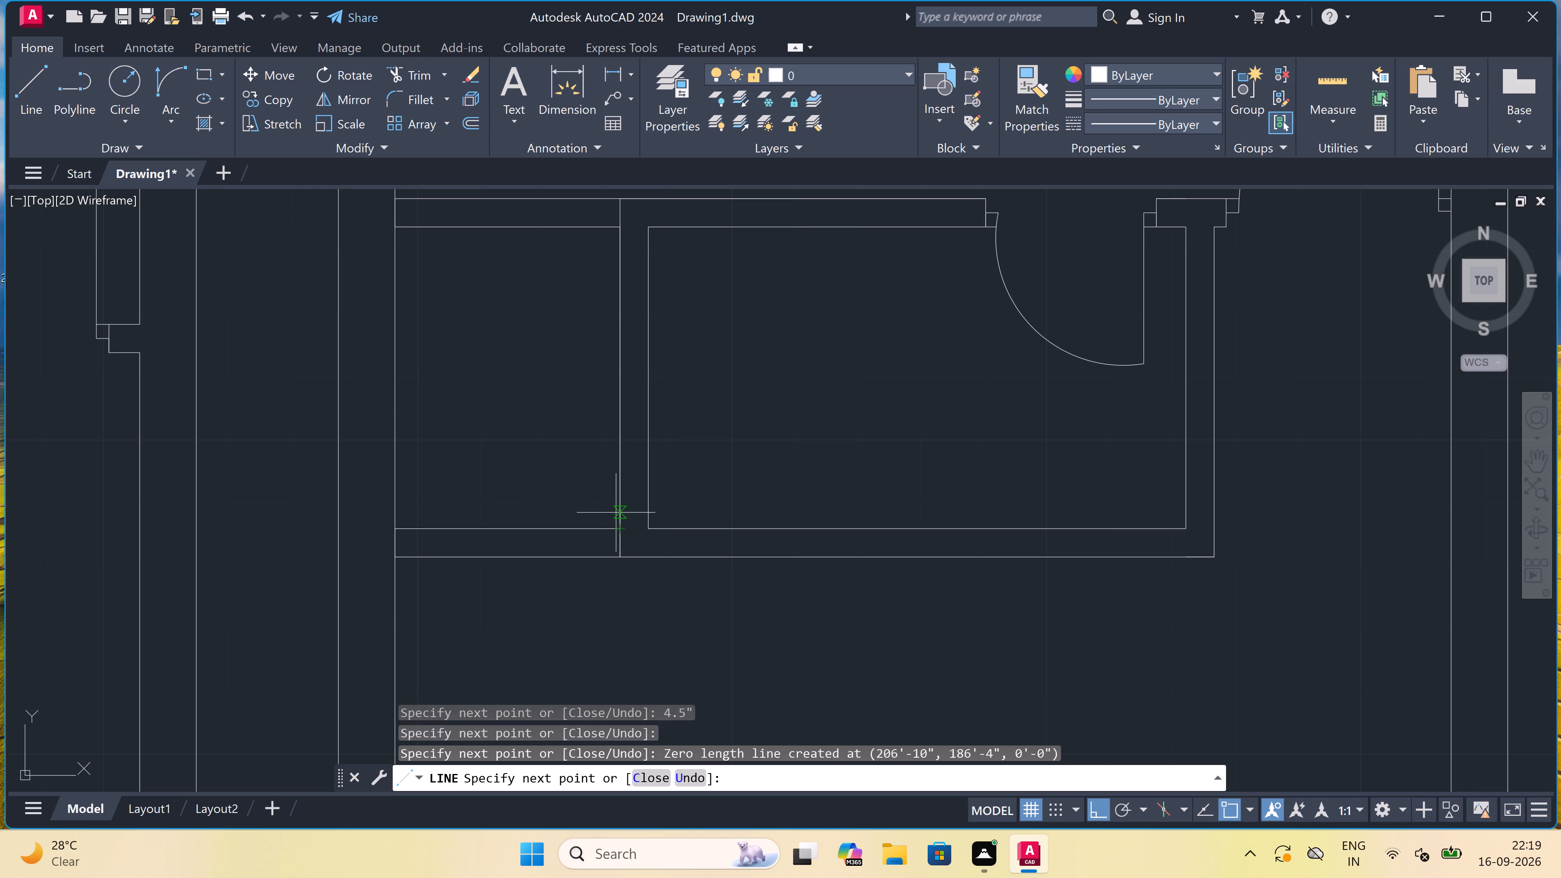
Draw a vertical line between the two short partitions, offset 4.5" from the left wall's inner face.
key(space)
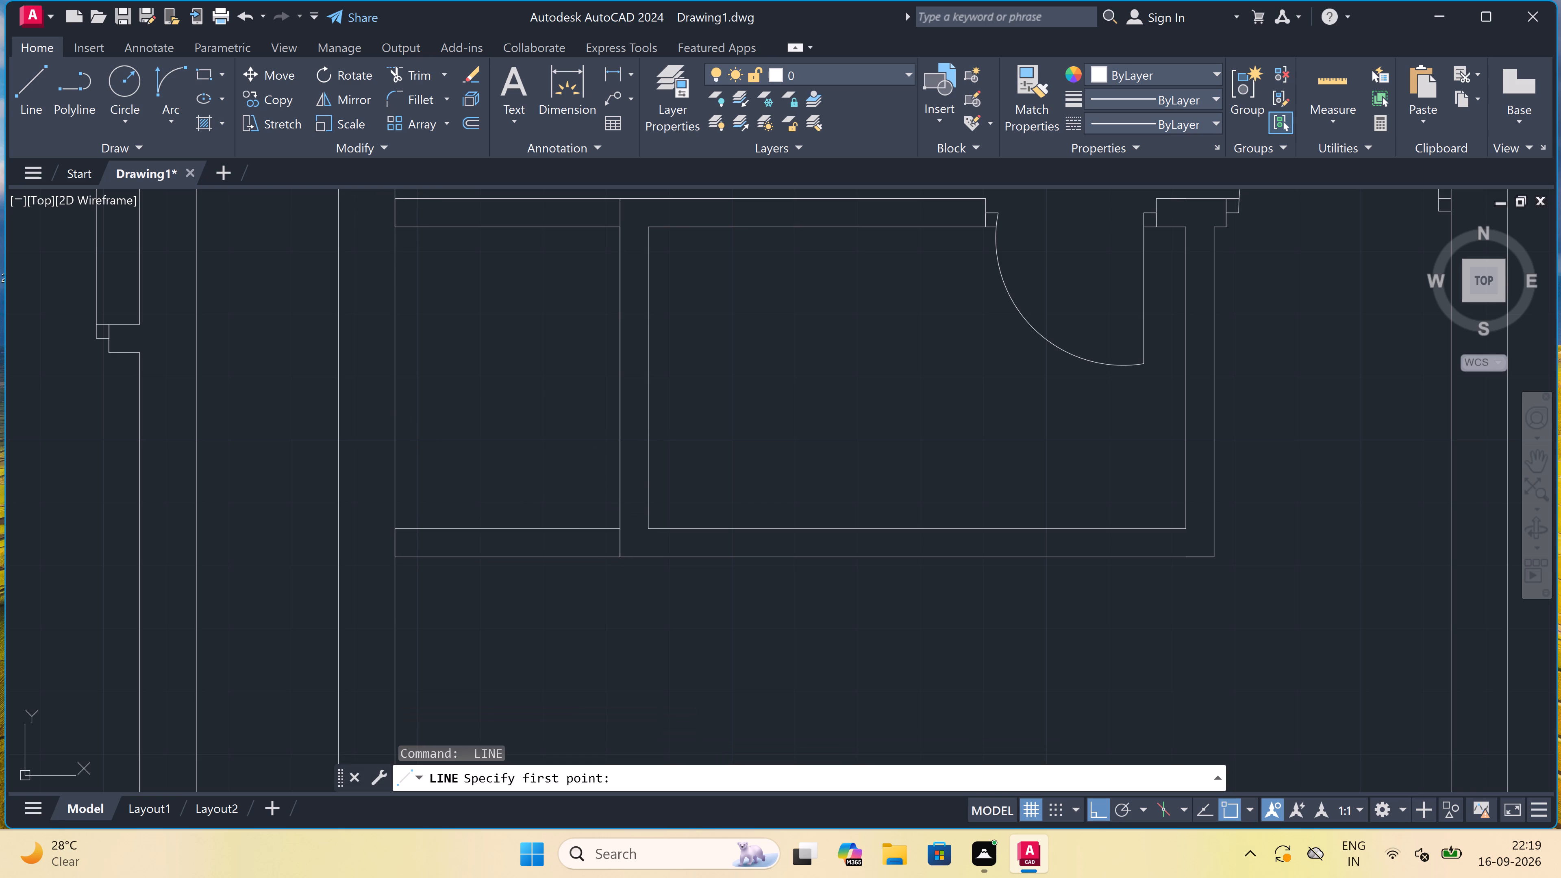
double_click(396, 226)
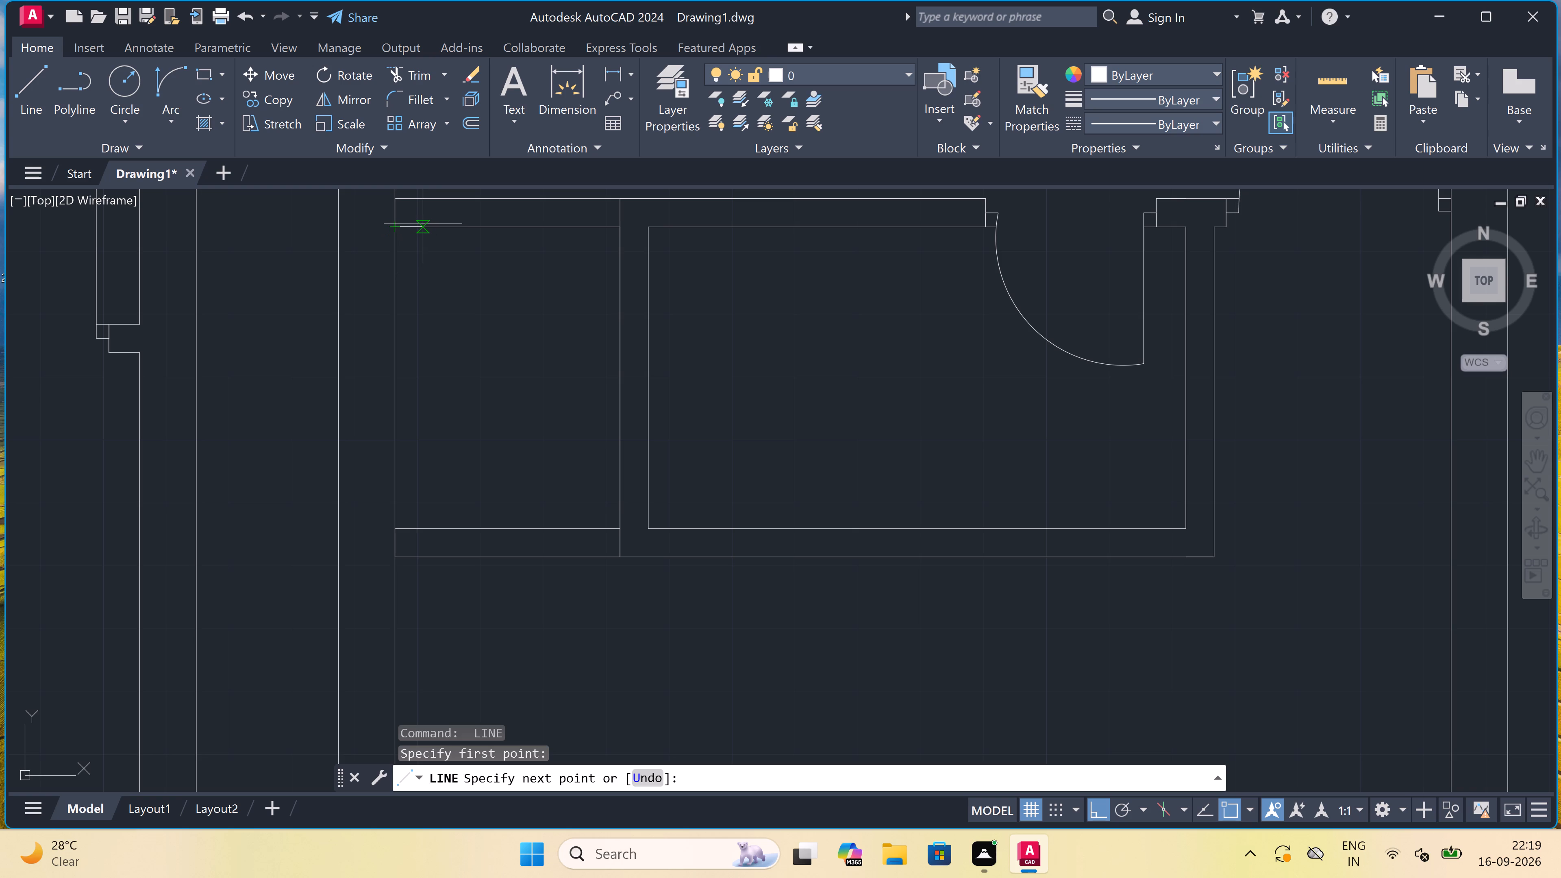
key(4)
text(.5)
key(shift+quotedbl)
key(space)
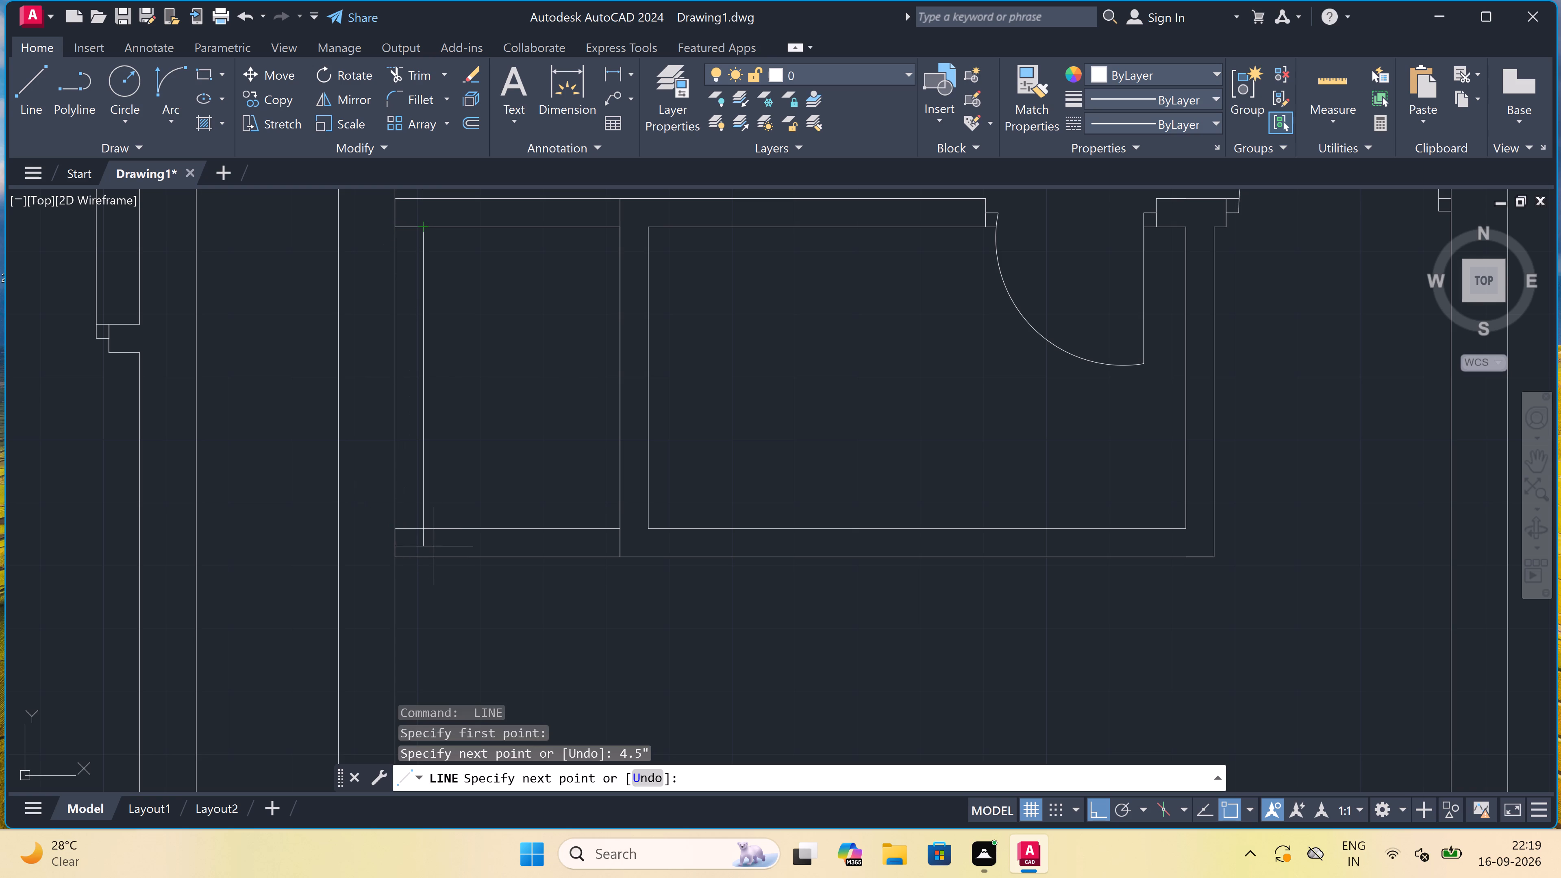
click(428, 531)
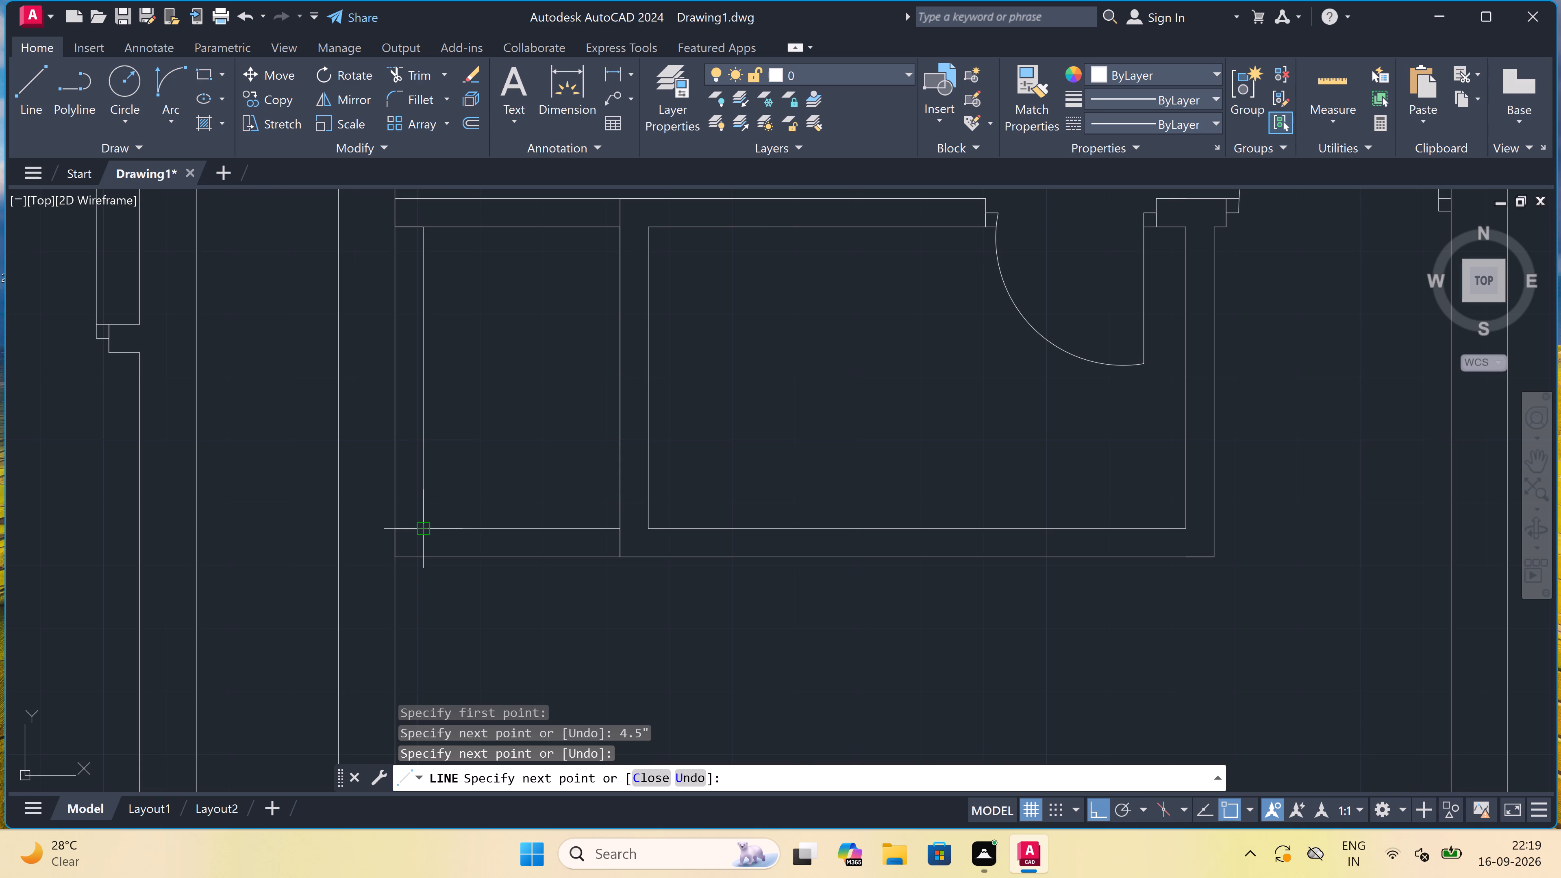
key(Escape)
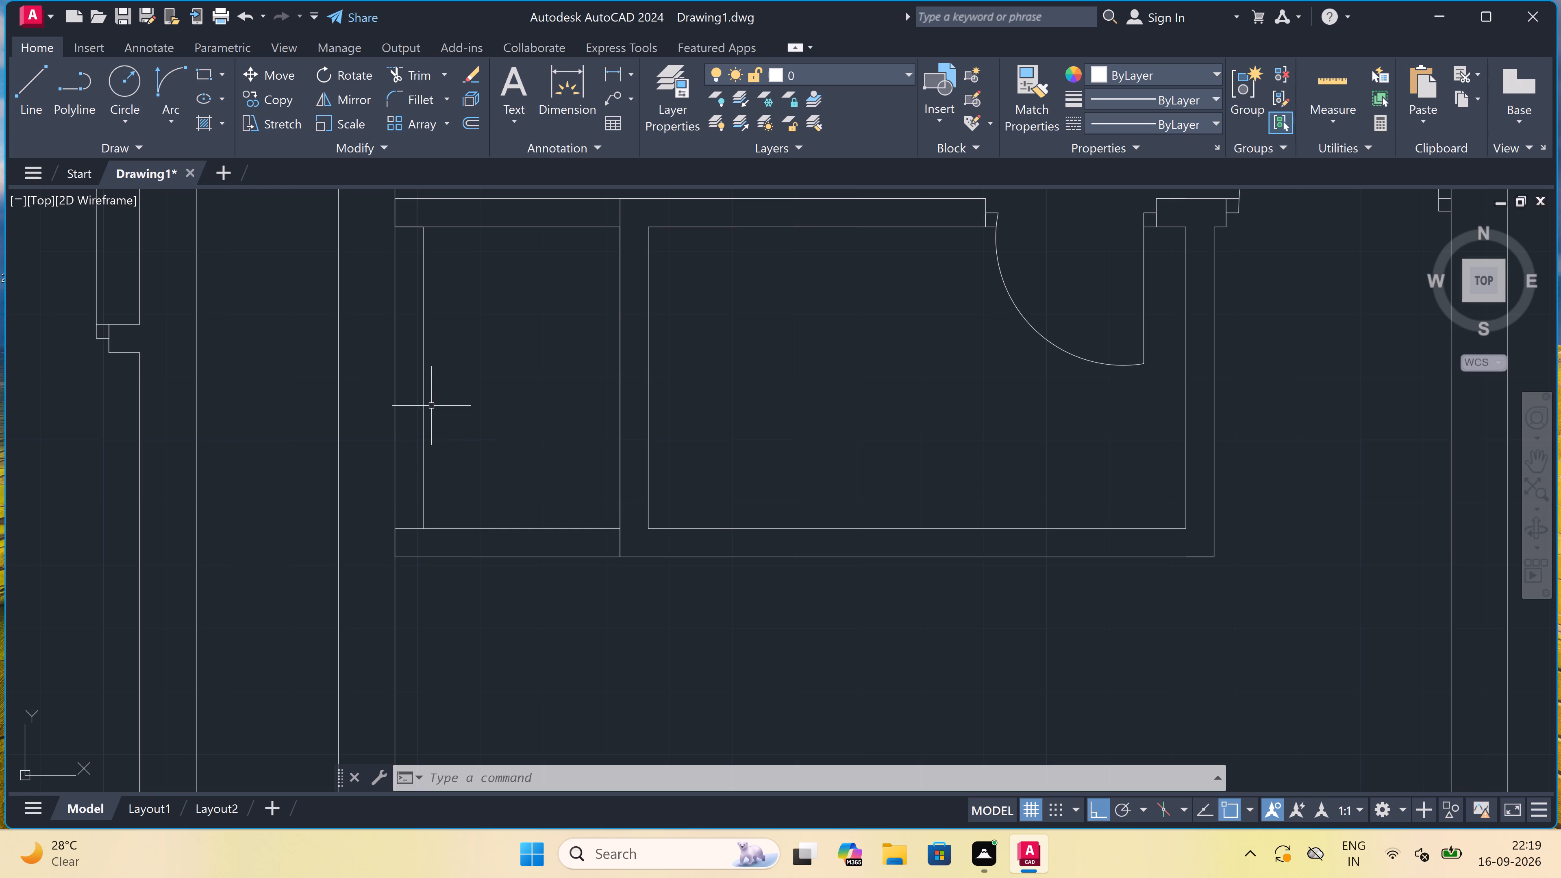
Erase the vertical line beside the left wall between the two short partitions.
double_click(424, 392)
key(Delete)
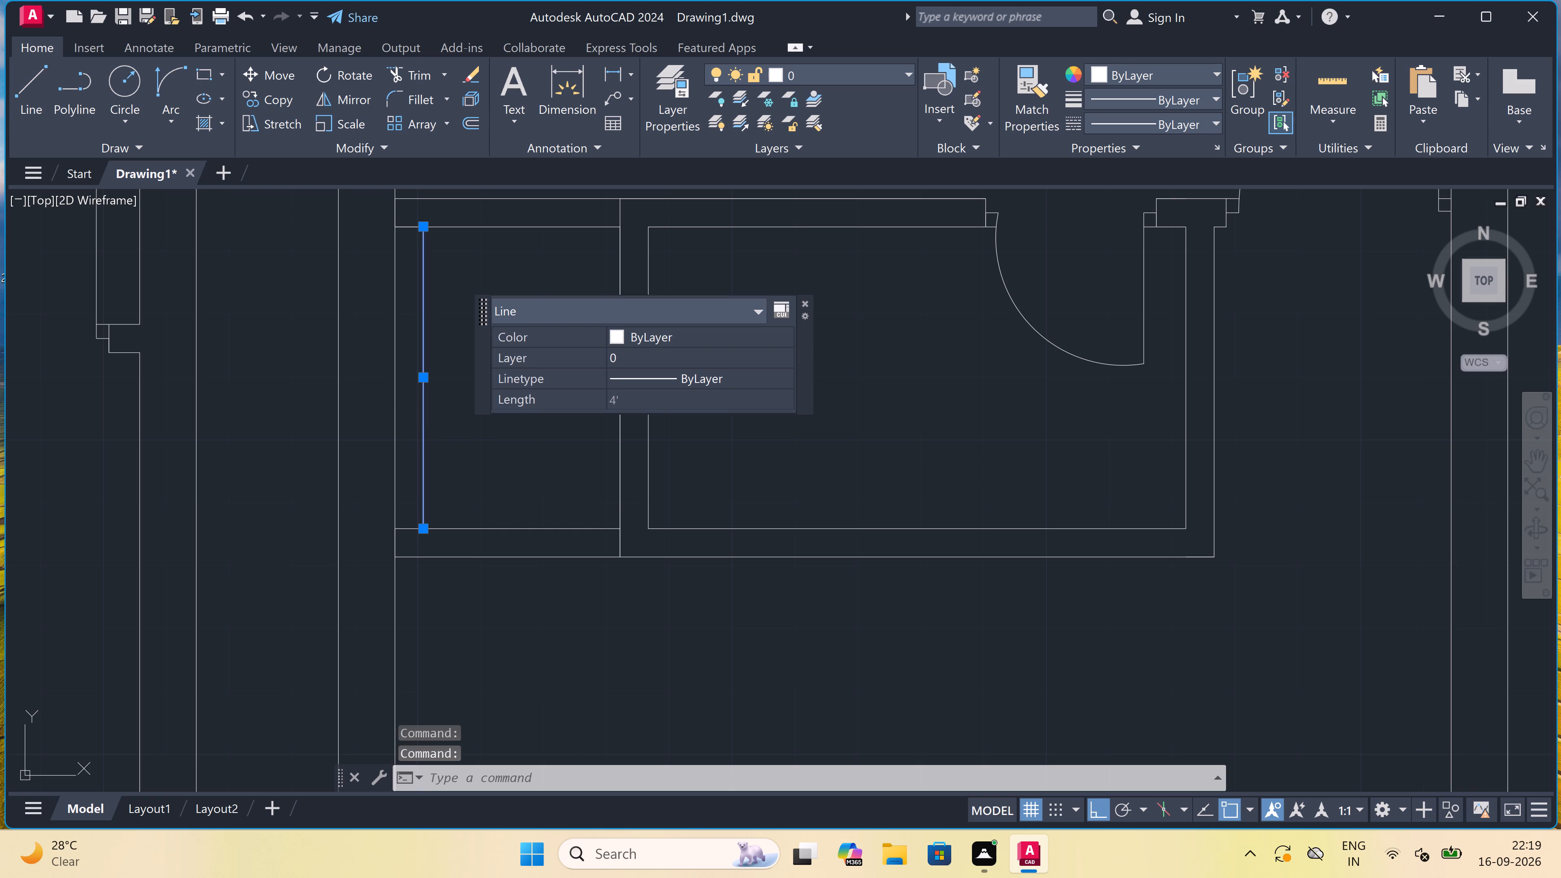
Draw an end line across the partition below the small room, aligned vertically with that room's lower-right corner.
scroll(426, 388, down, 2)
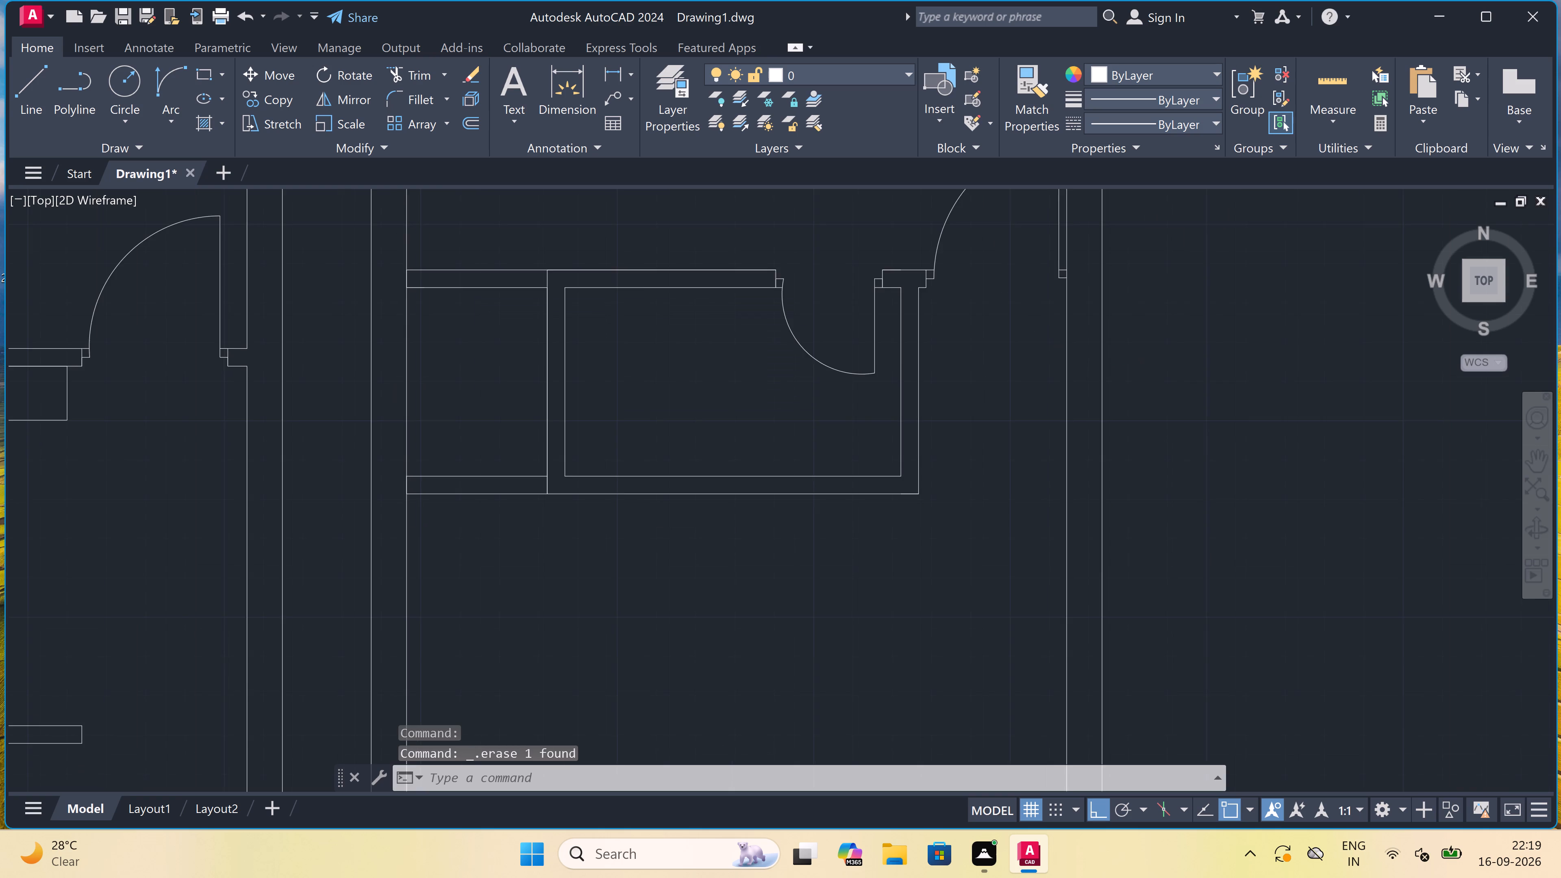
scroll(433, 382, down, 2)
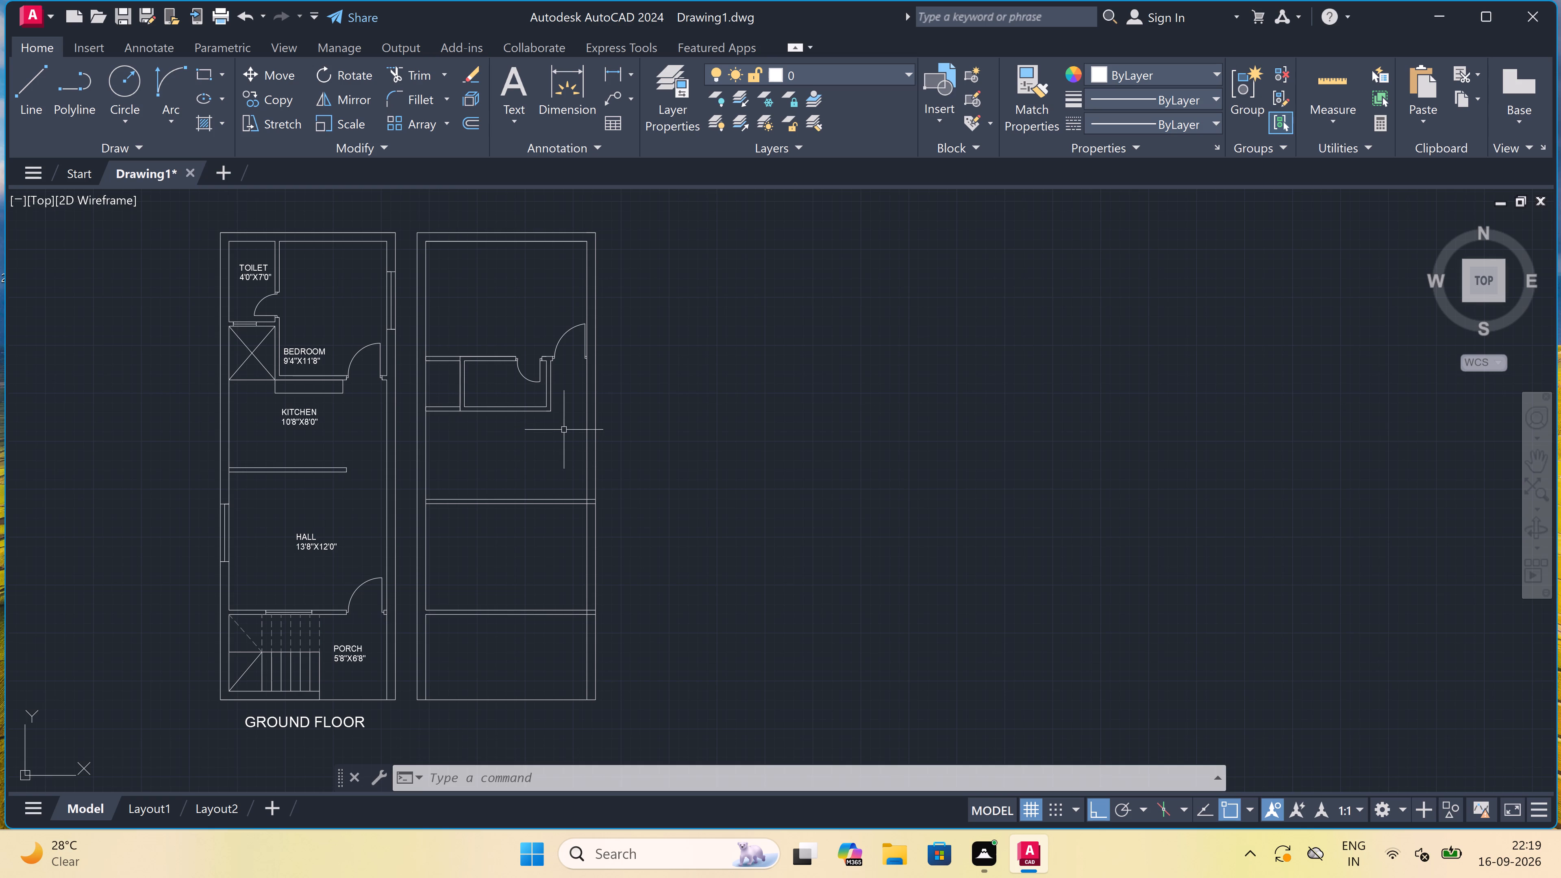
scroll(575, 435, up, 2)
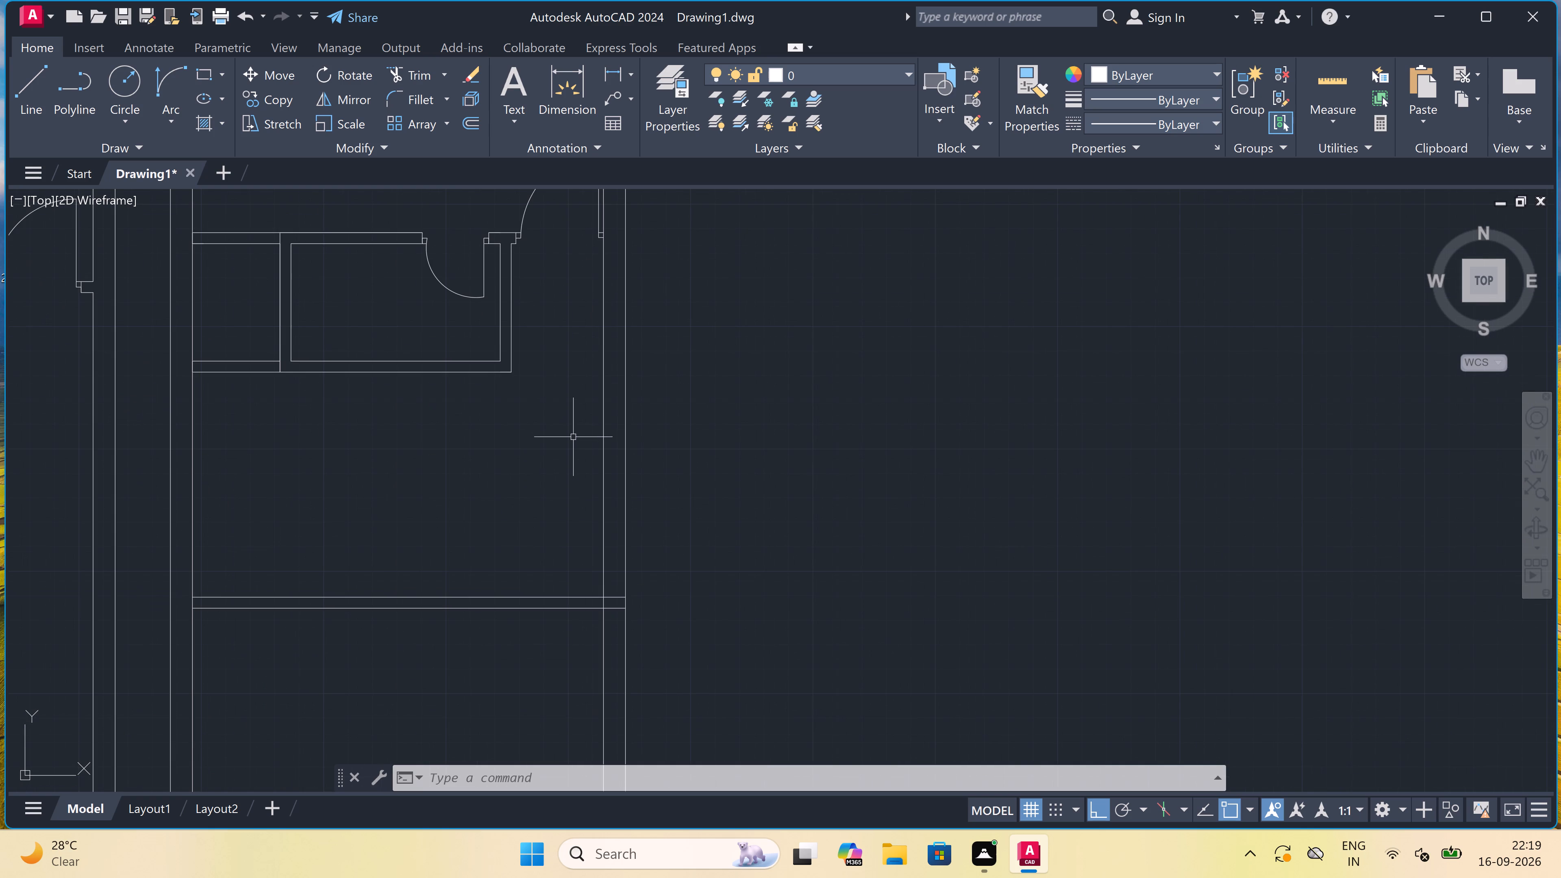
text(L)
key(space)
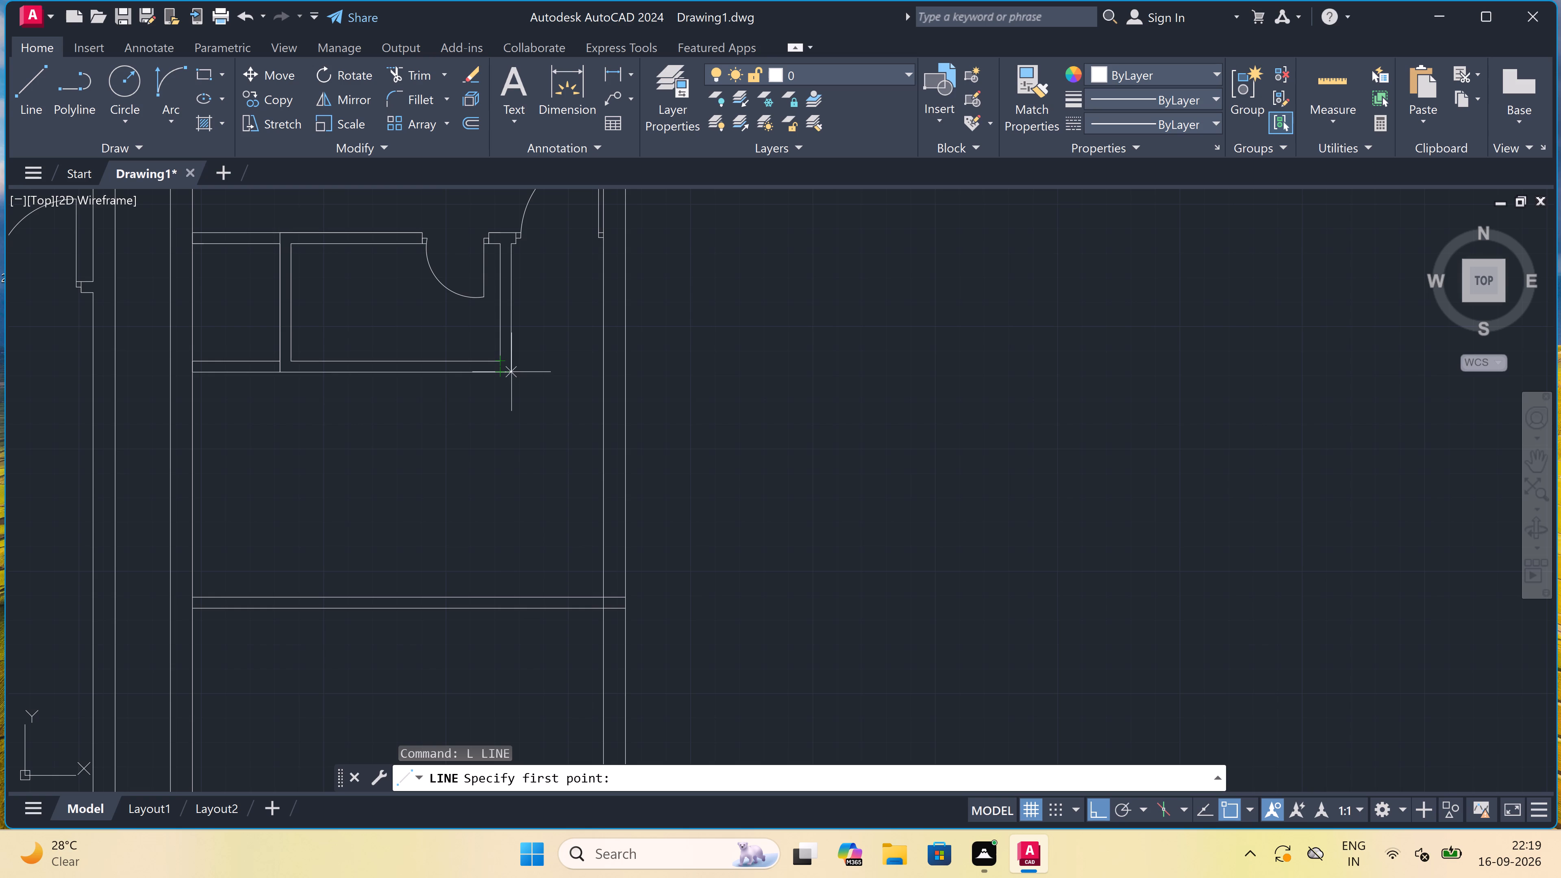
scroll(504, 377, up, 3)
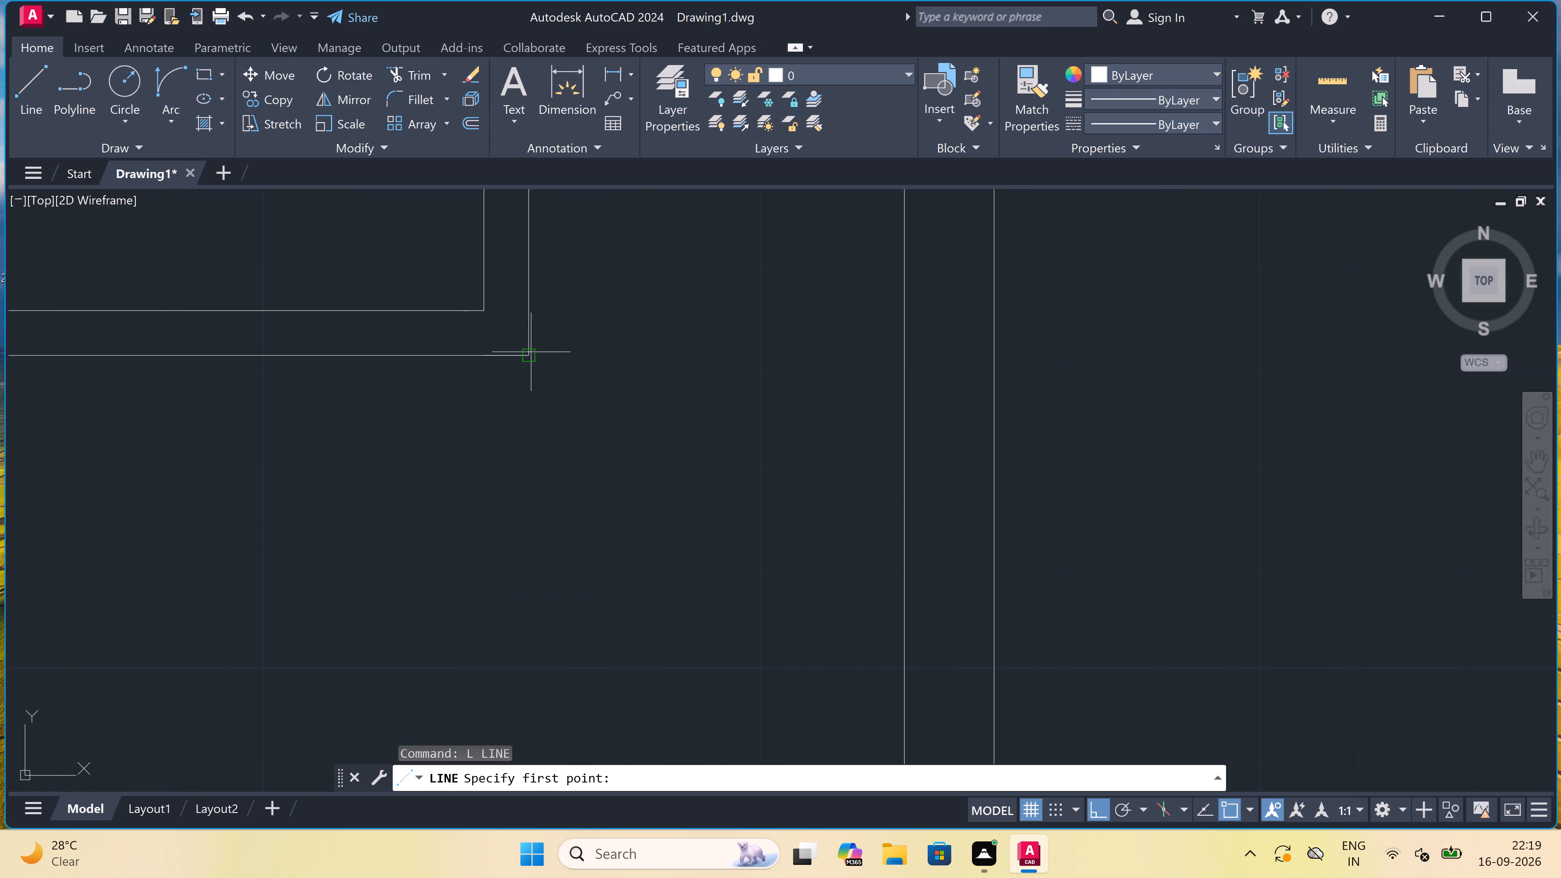
scroll(519, 432, down, 2)
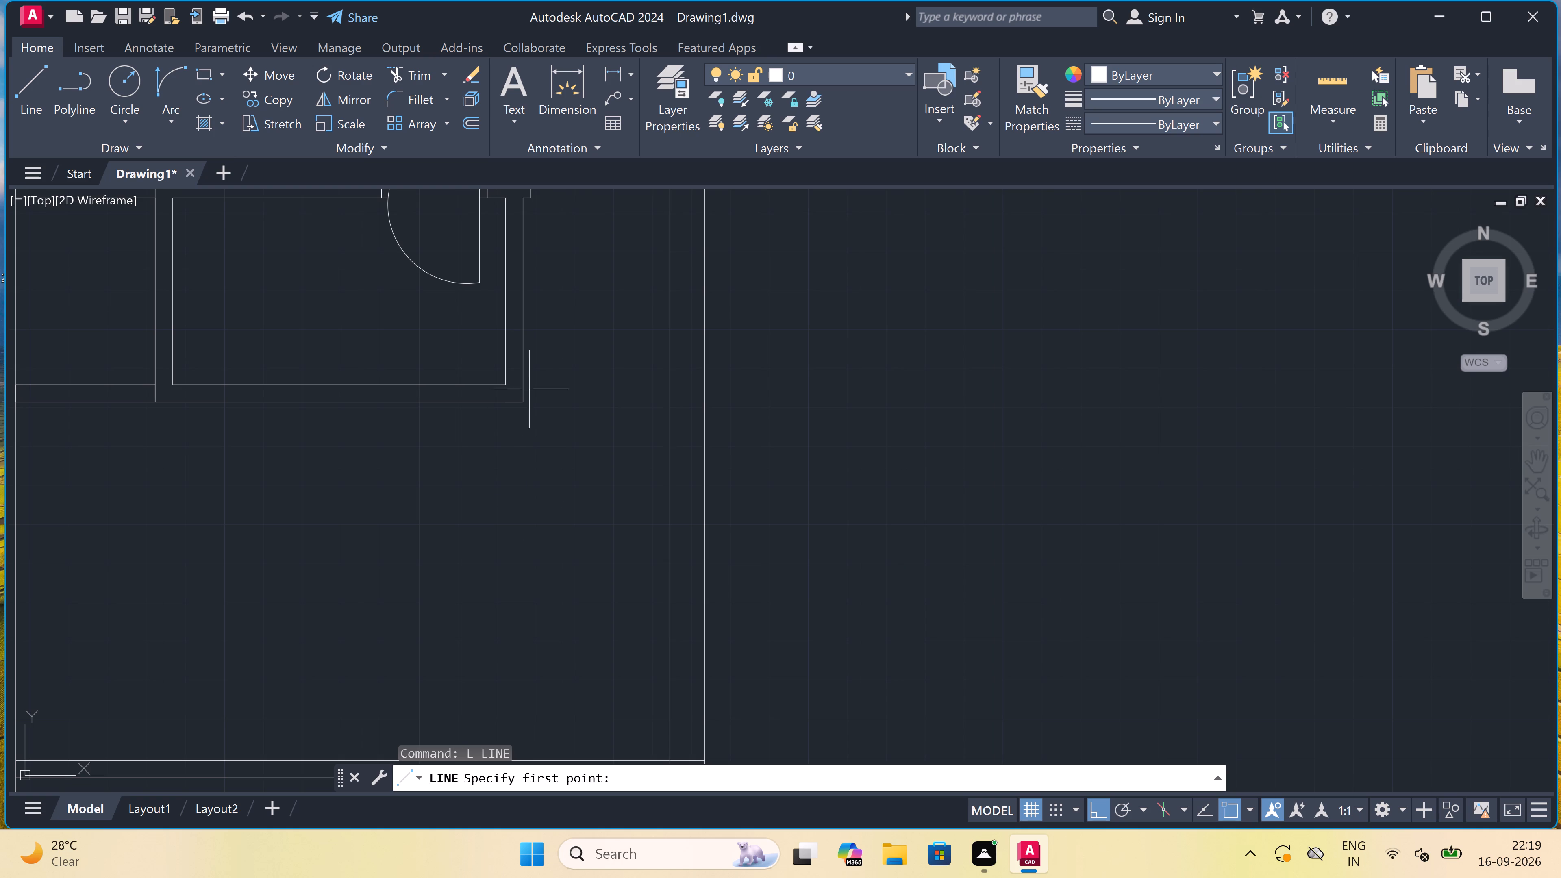
scroll(529, 364, down, 2)
scroll(518, 401, up, 1)
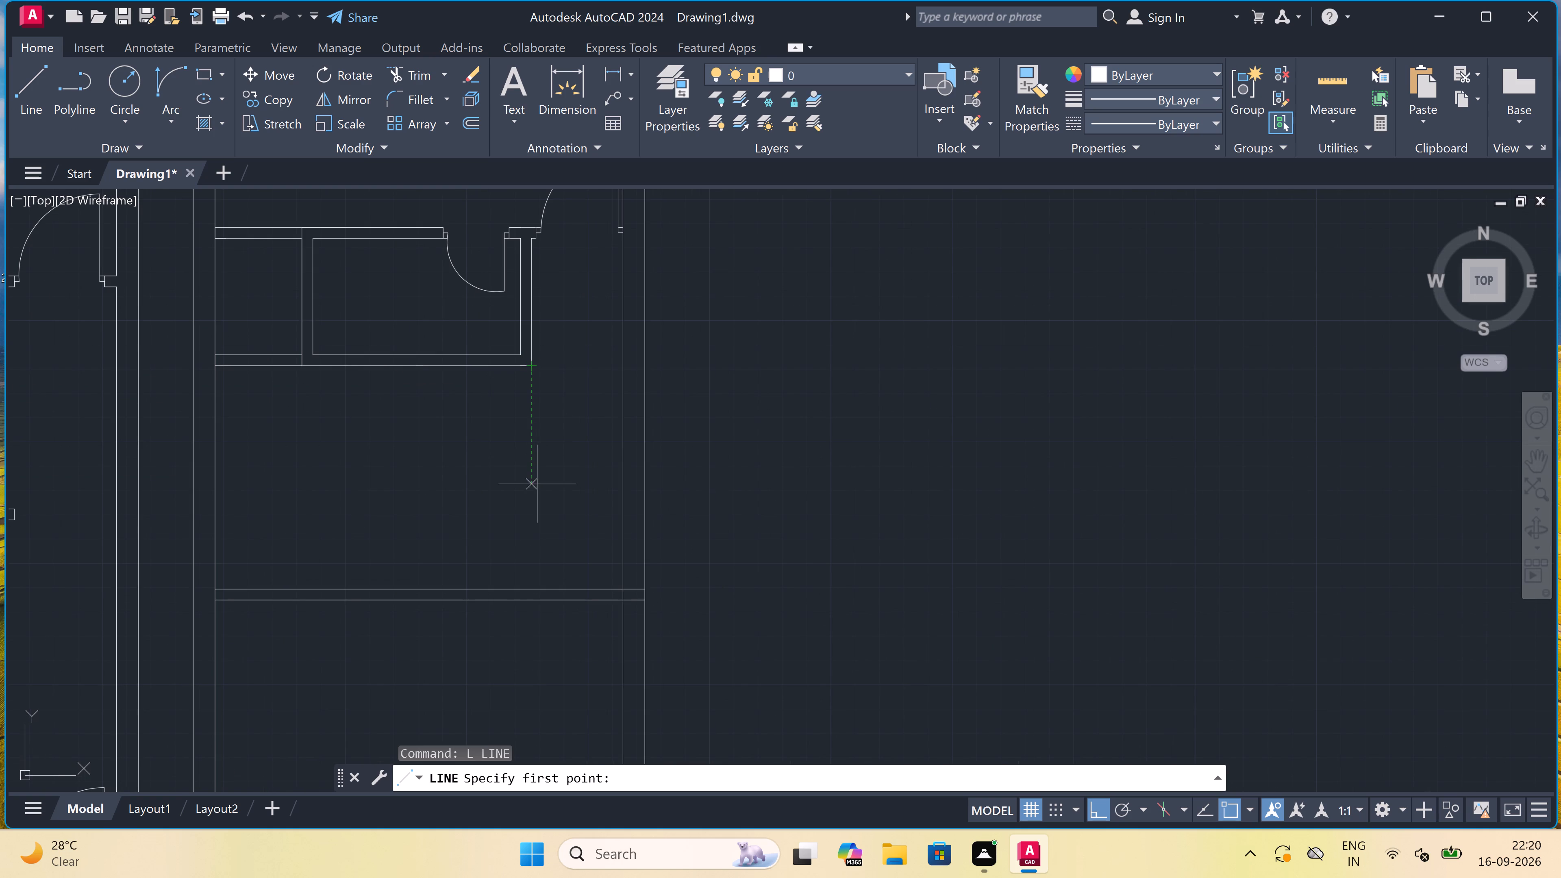
triple_click(534, 583)
scroll(534, 590, up, 3)
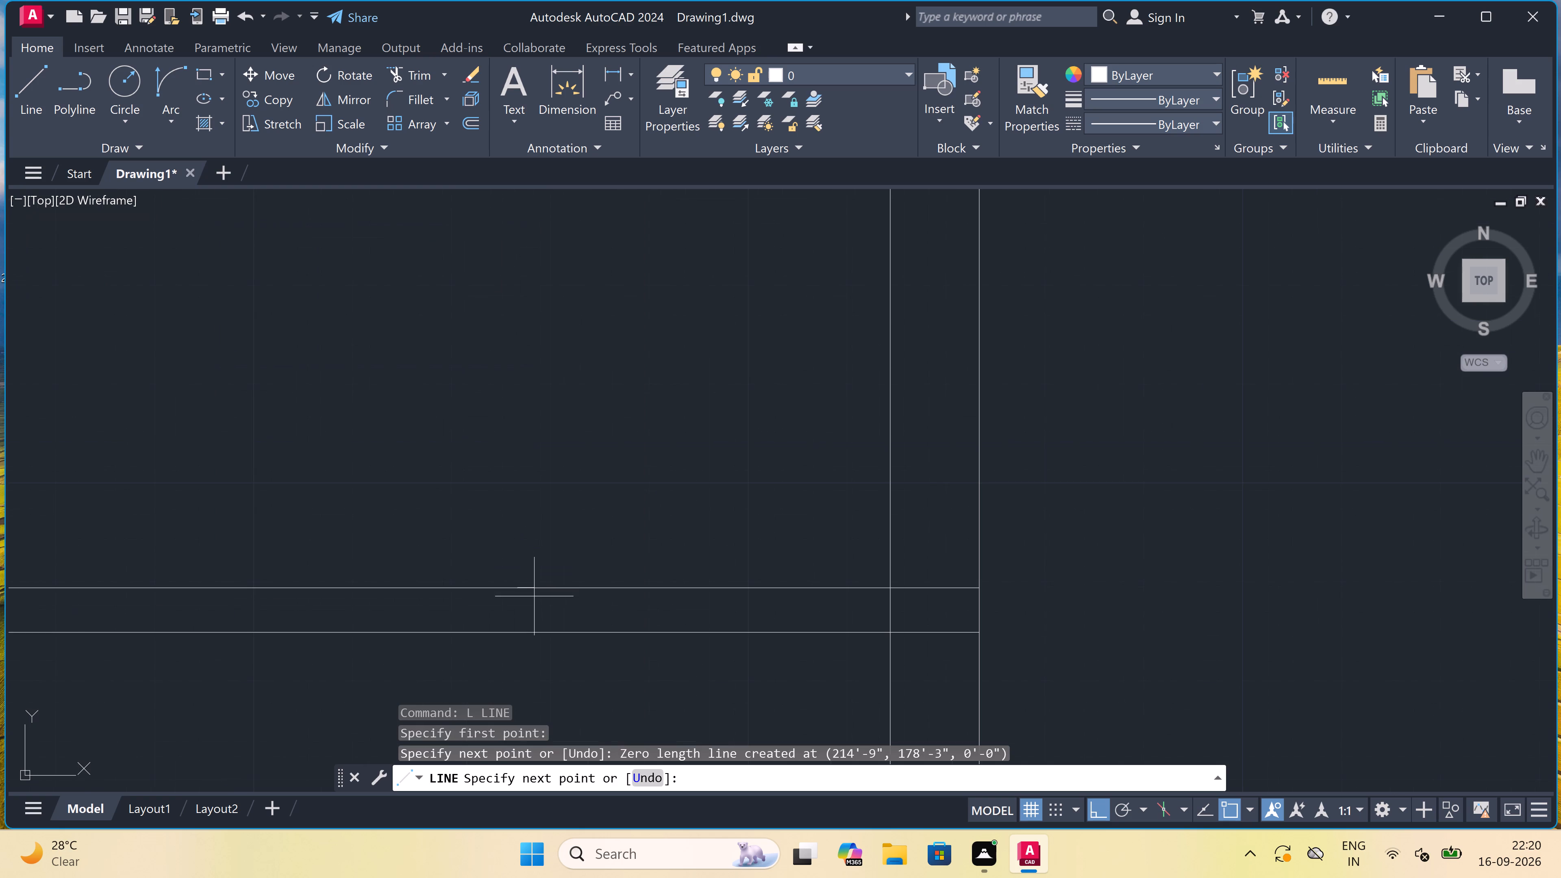
scroll(536, 606, down, 3)
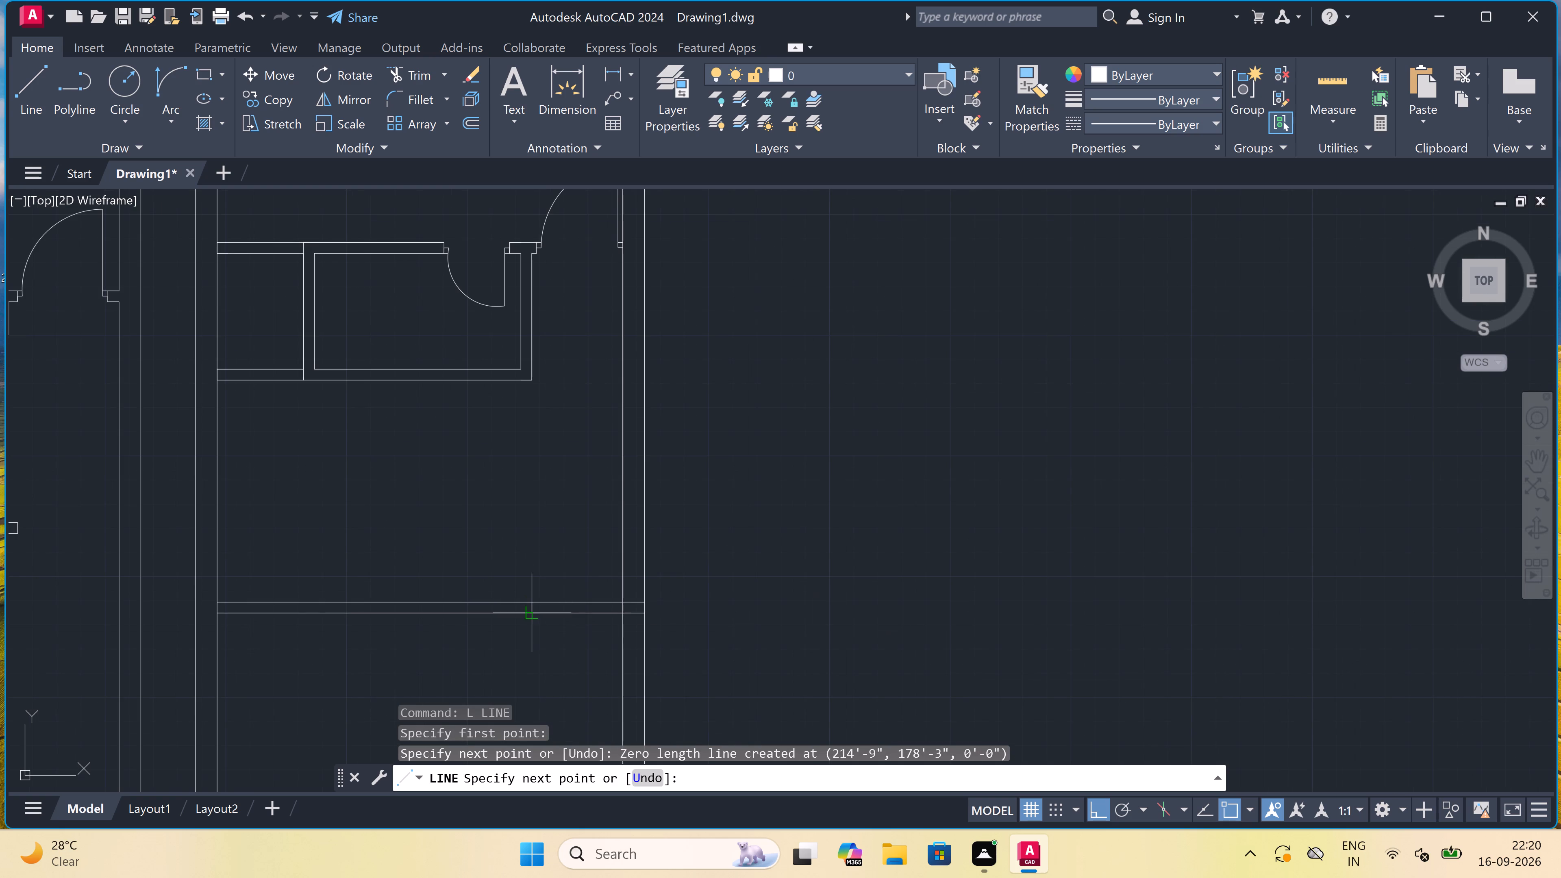
scroll(534, 628, up, 5)
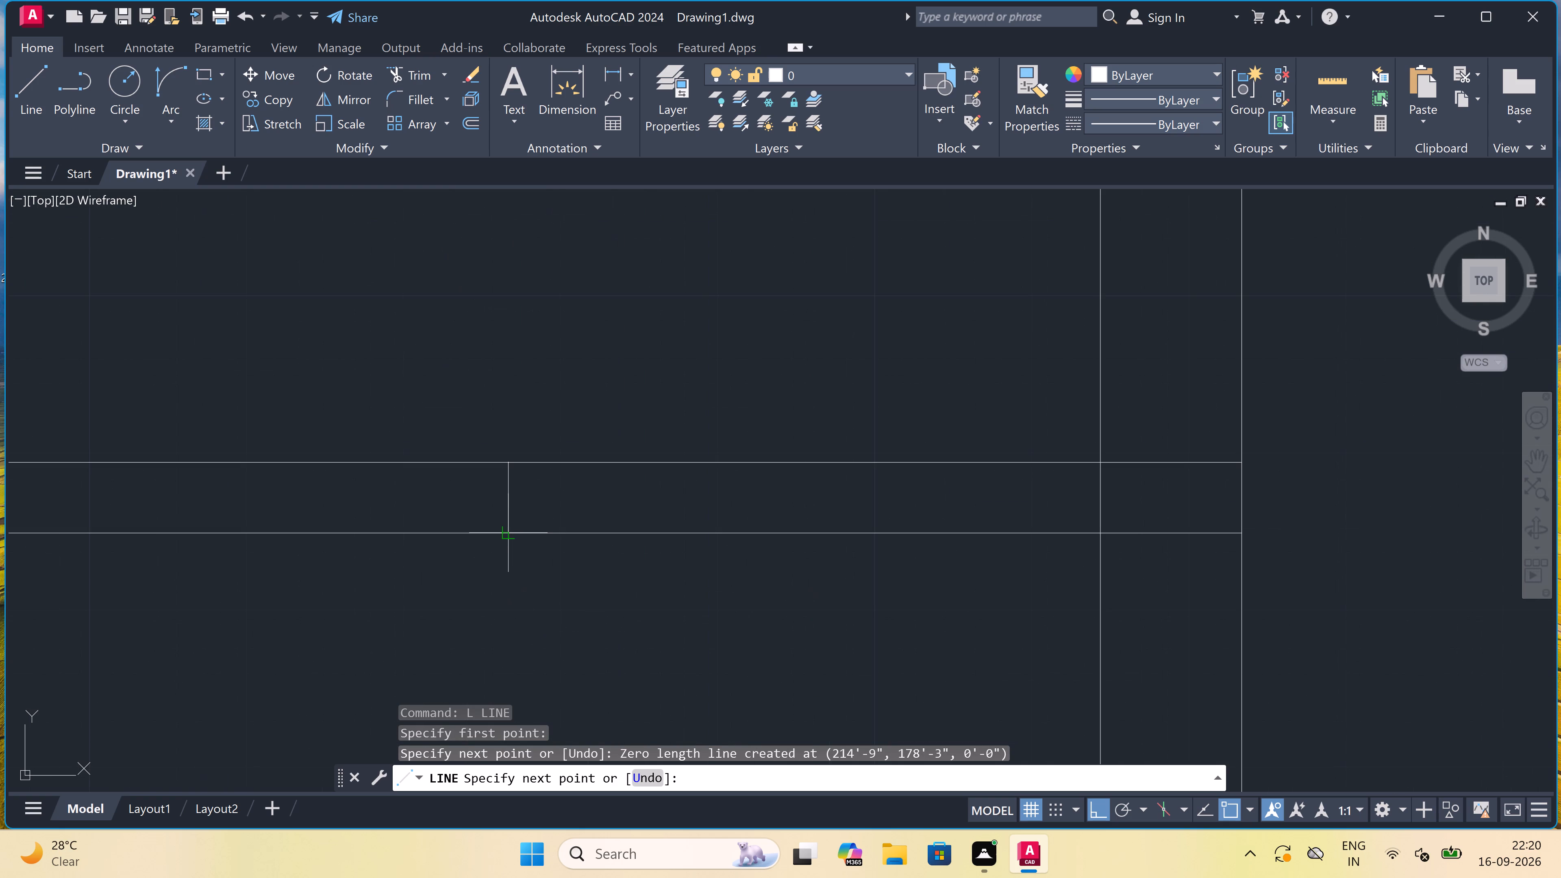
click(504, 536)
key(Escape)
Trim both lines of that partition from the new end line through the right wall's thickness.
text(TR)
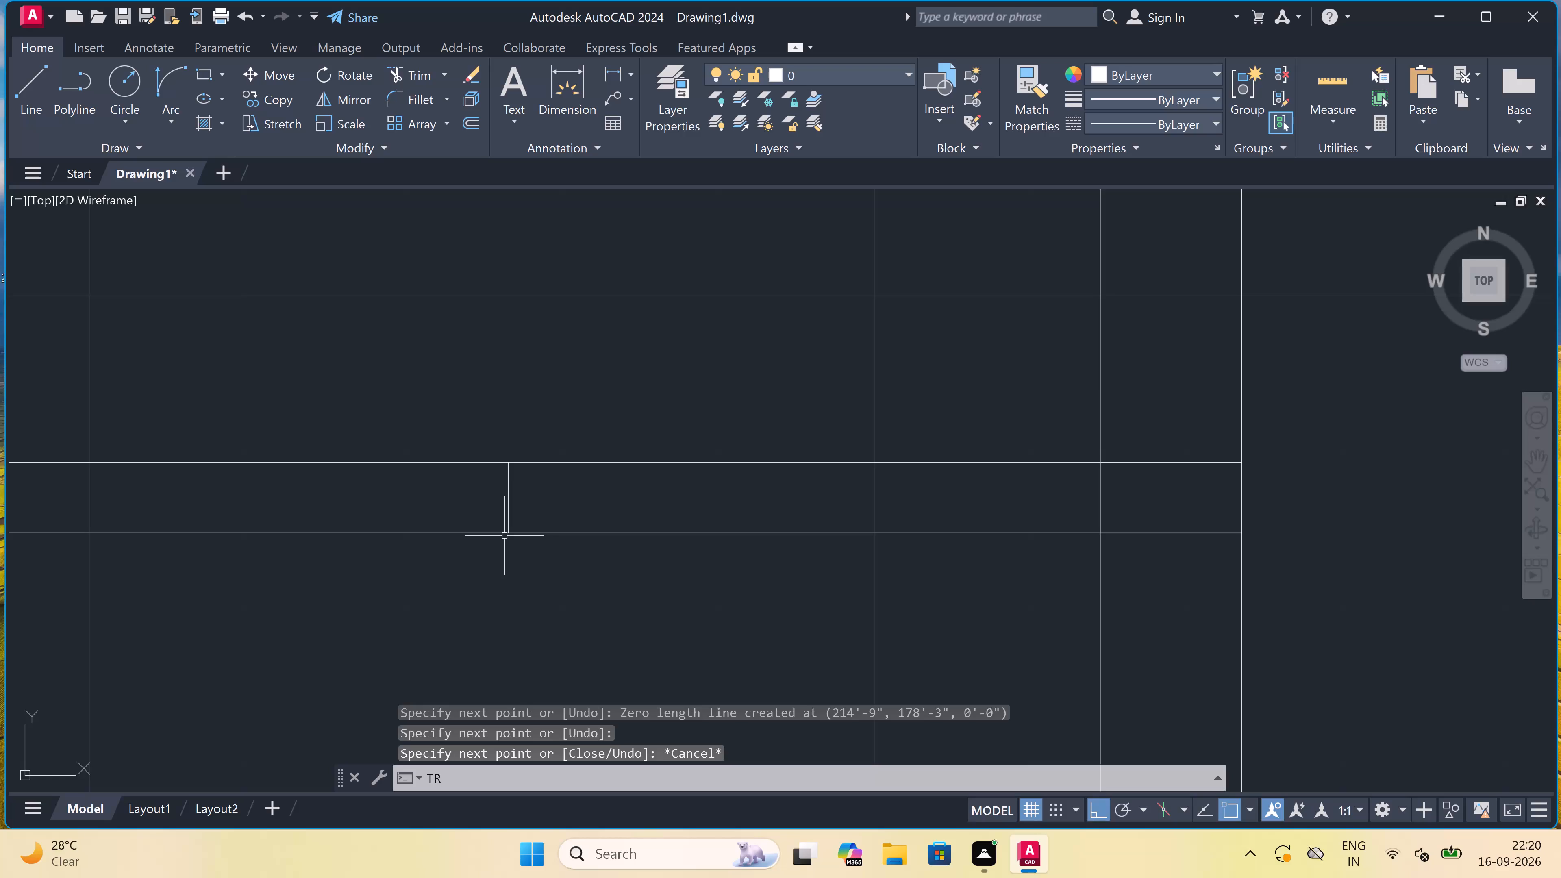
key(space)
double_click(628, 558)
double_click(613, 436)
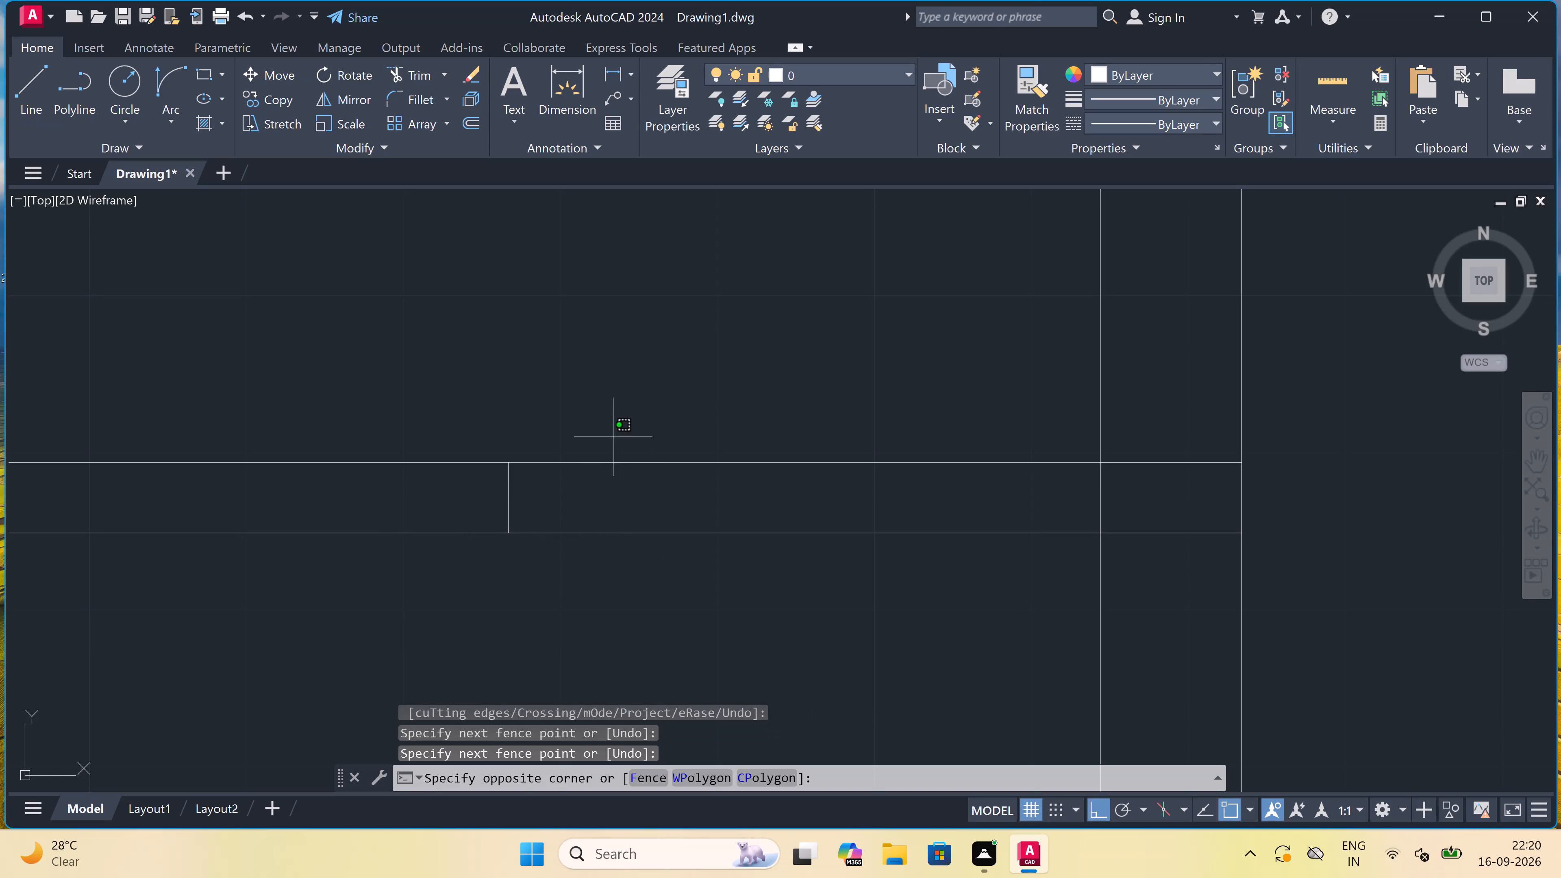
key(Escape)
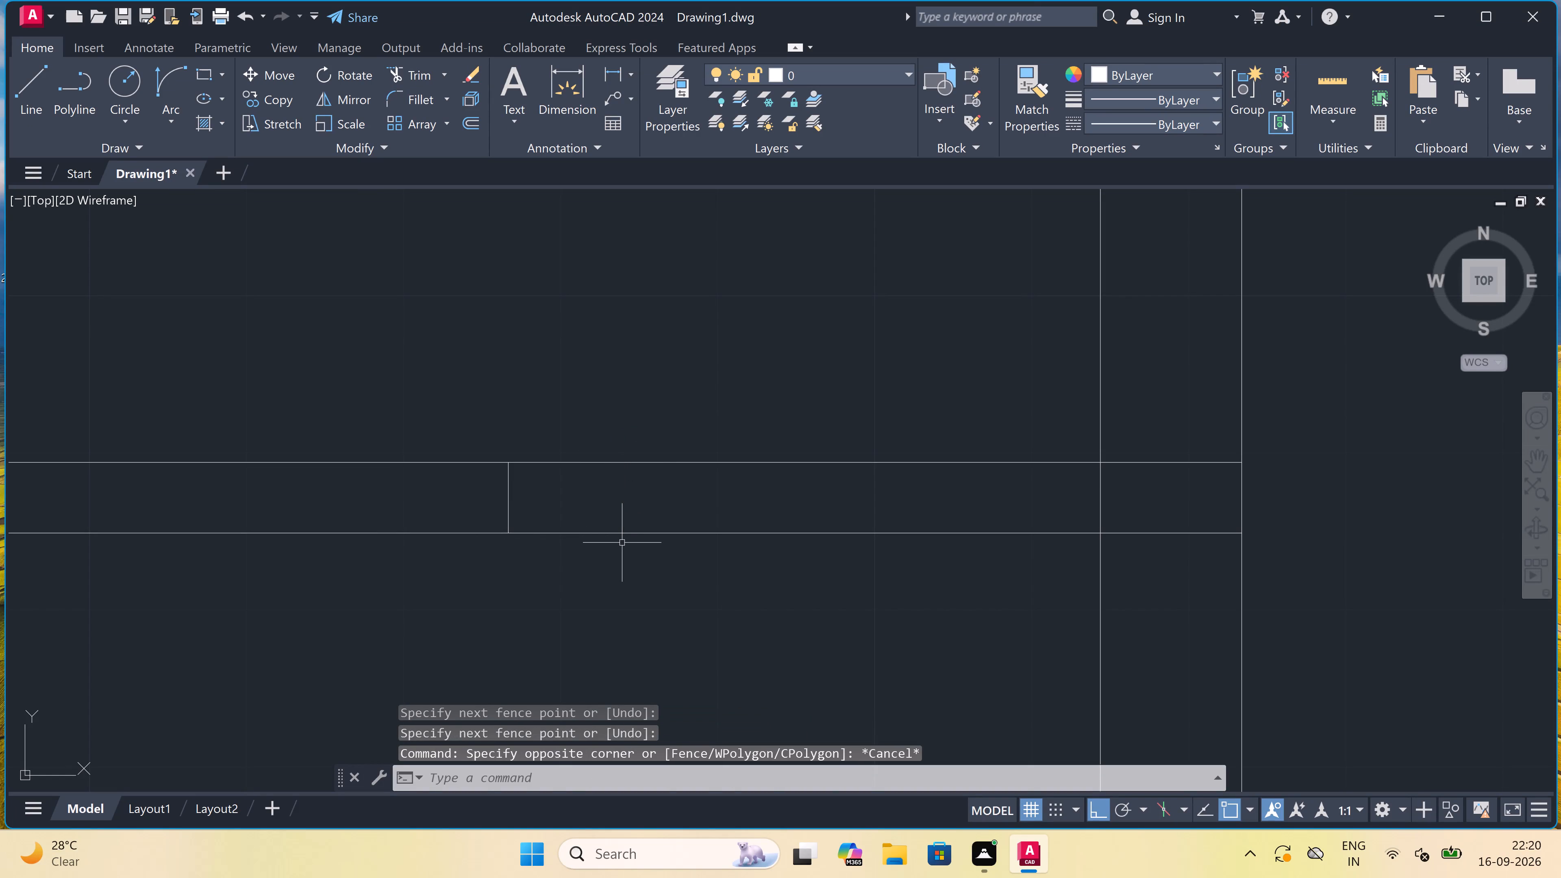
text(TR)
key(space)
click(622, 542)
drag(622, 542, 622, 538)
triple_click(619, 406)
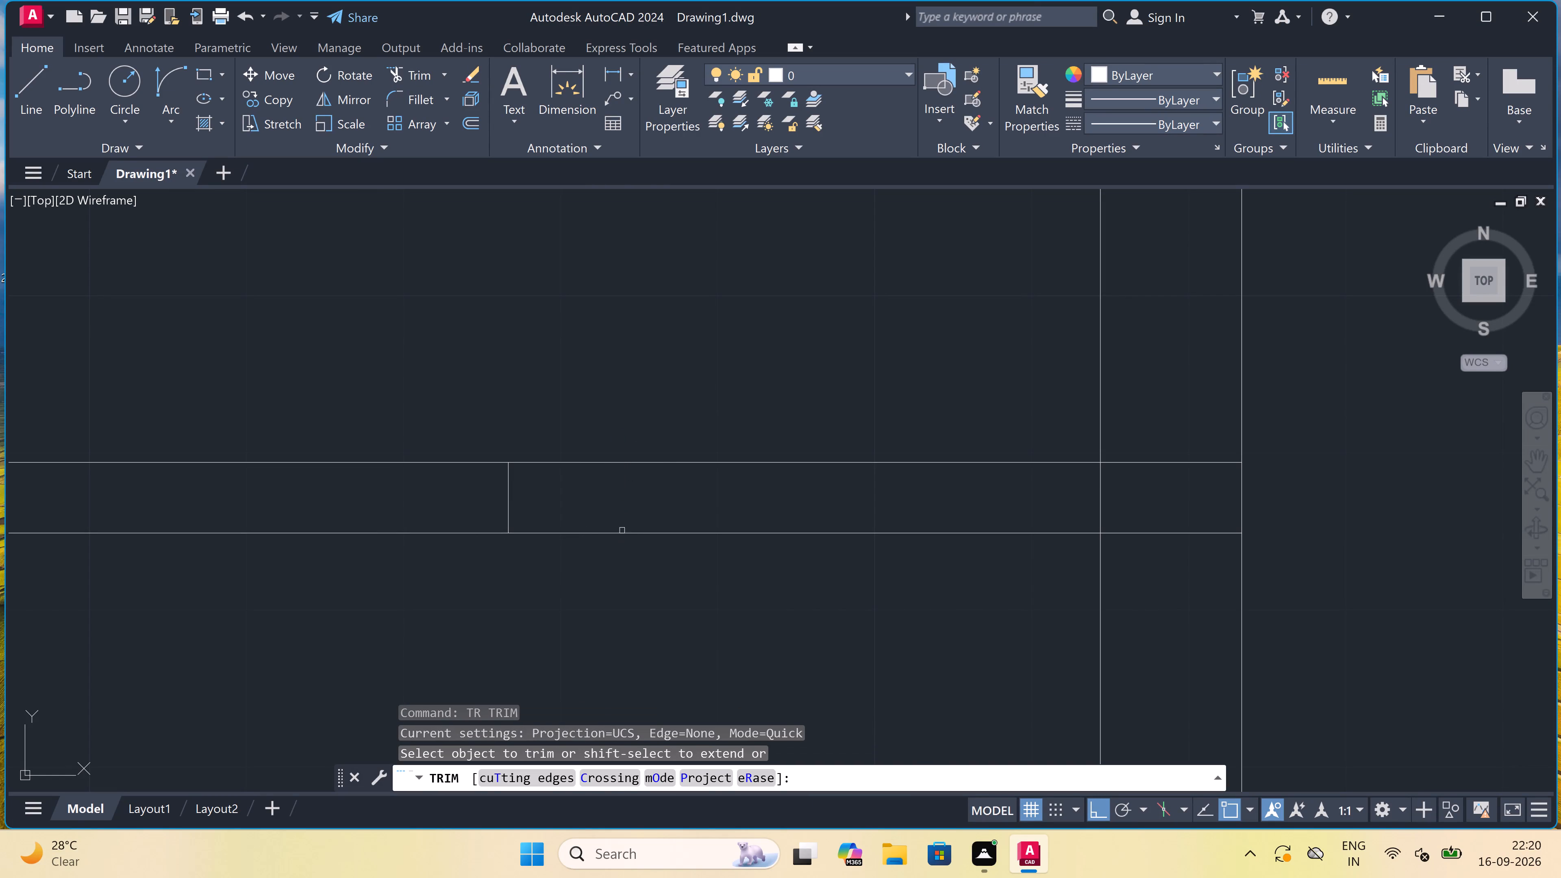
click(619, 543)
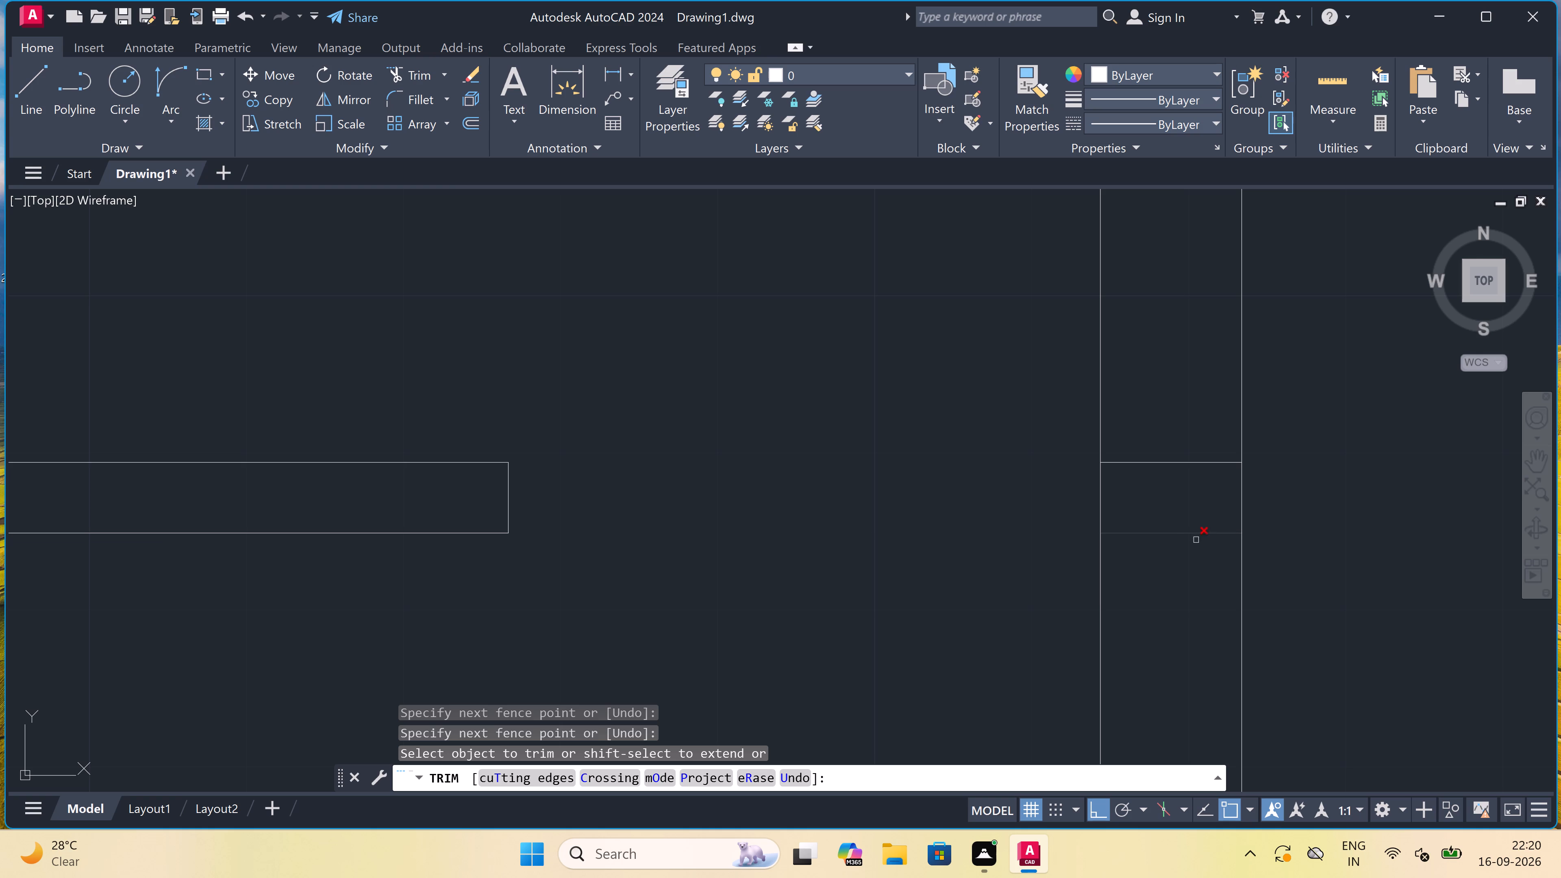
triple_click(1185, 556)
triple_click(1176, 441)
click(1176, 441)
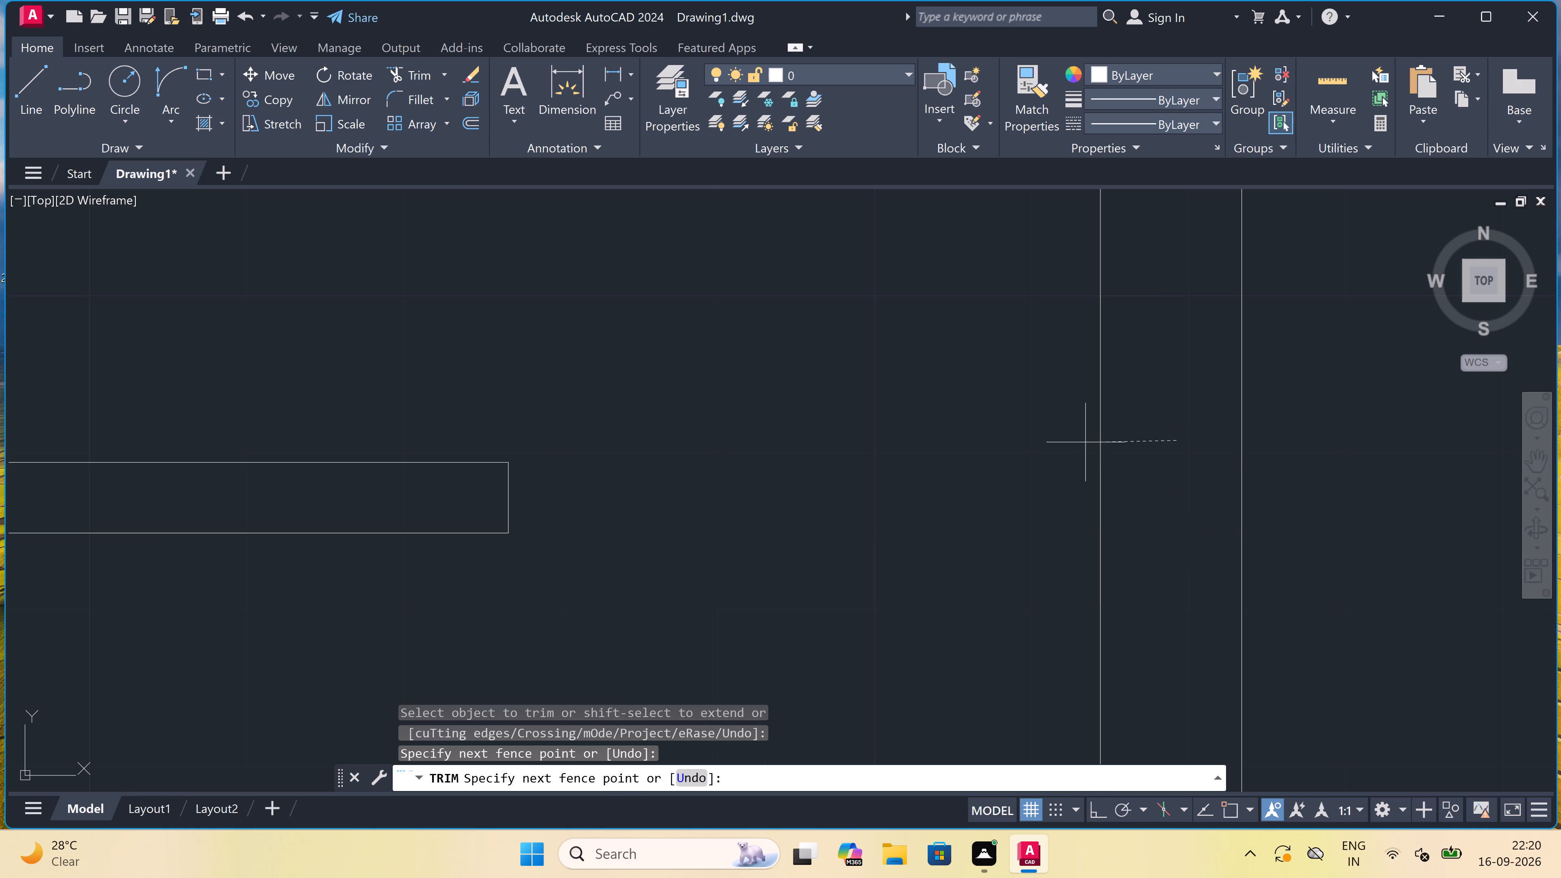
key(Escape)
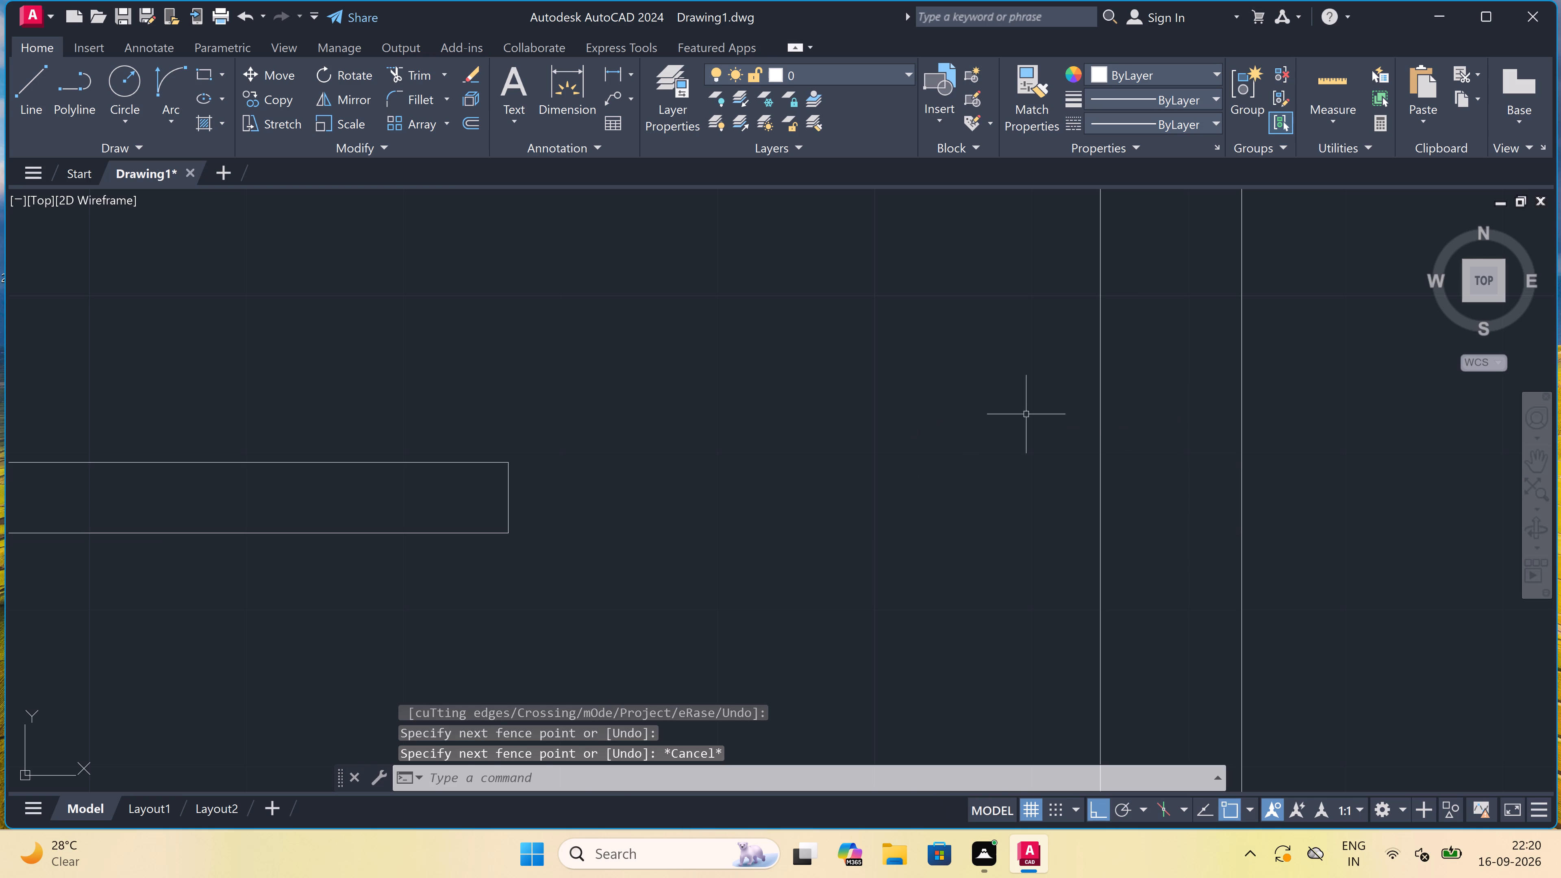
Draw a 2" stub from the right wall's inner face, midway through the second plan's lowest partition, and a 3' door leaf upward.
scroll(969, 402, down, 7)
scroll(972, 407, up, 3)
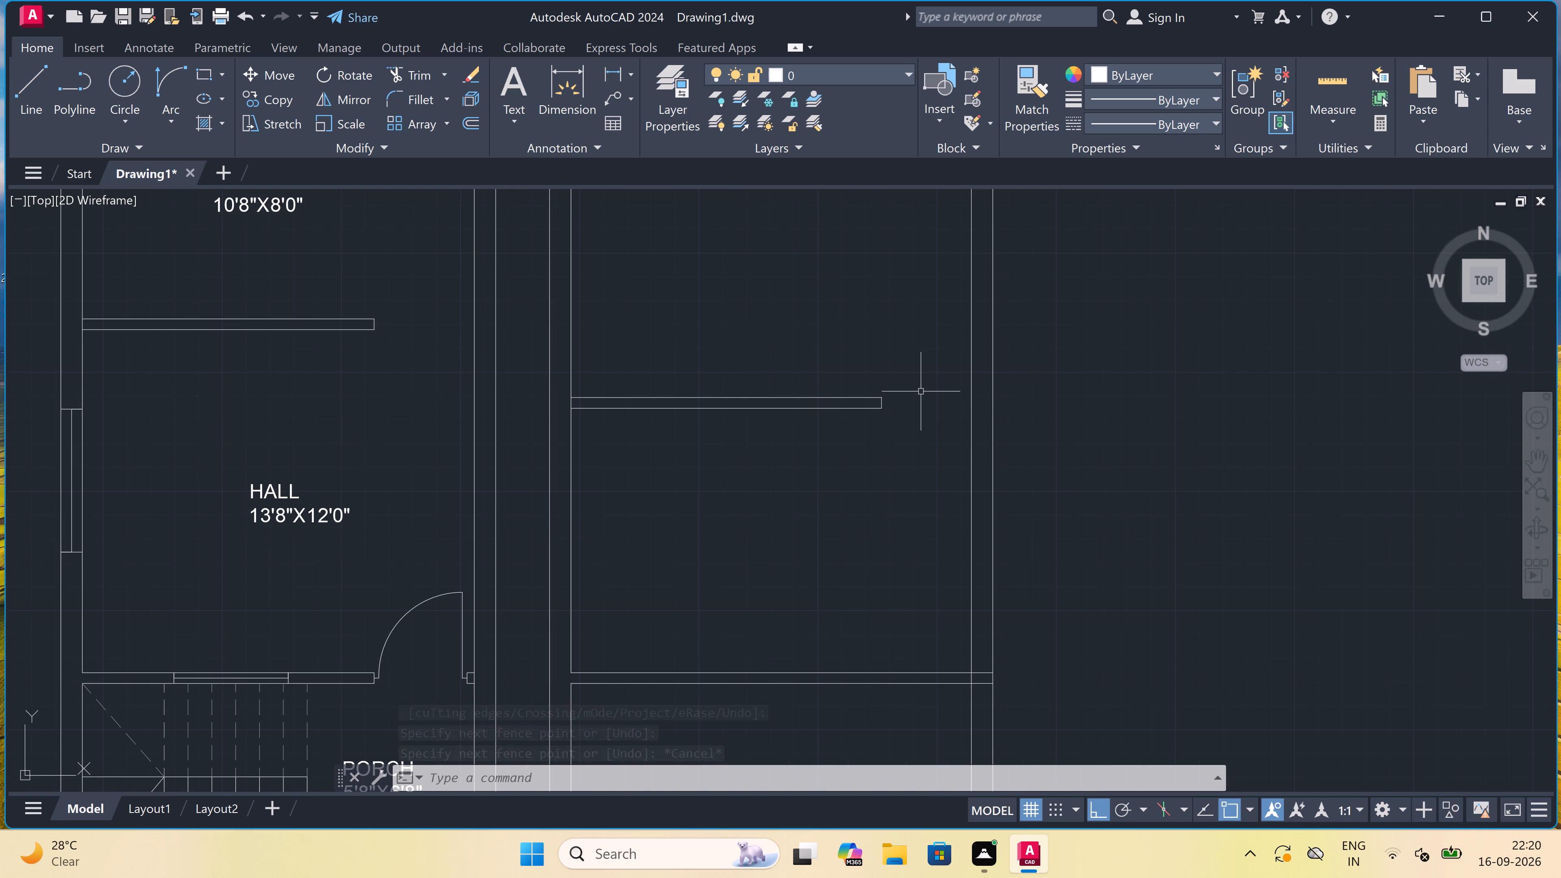
scroll(916, 382, down, 2)
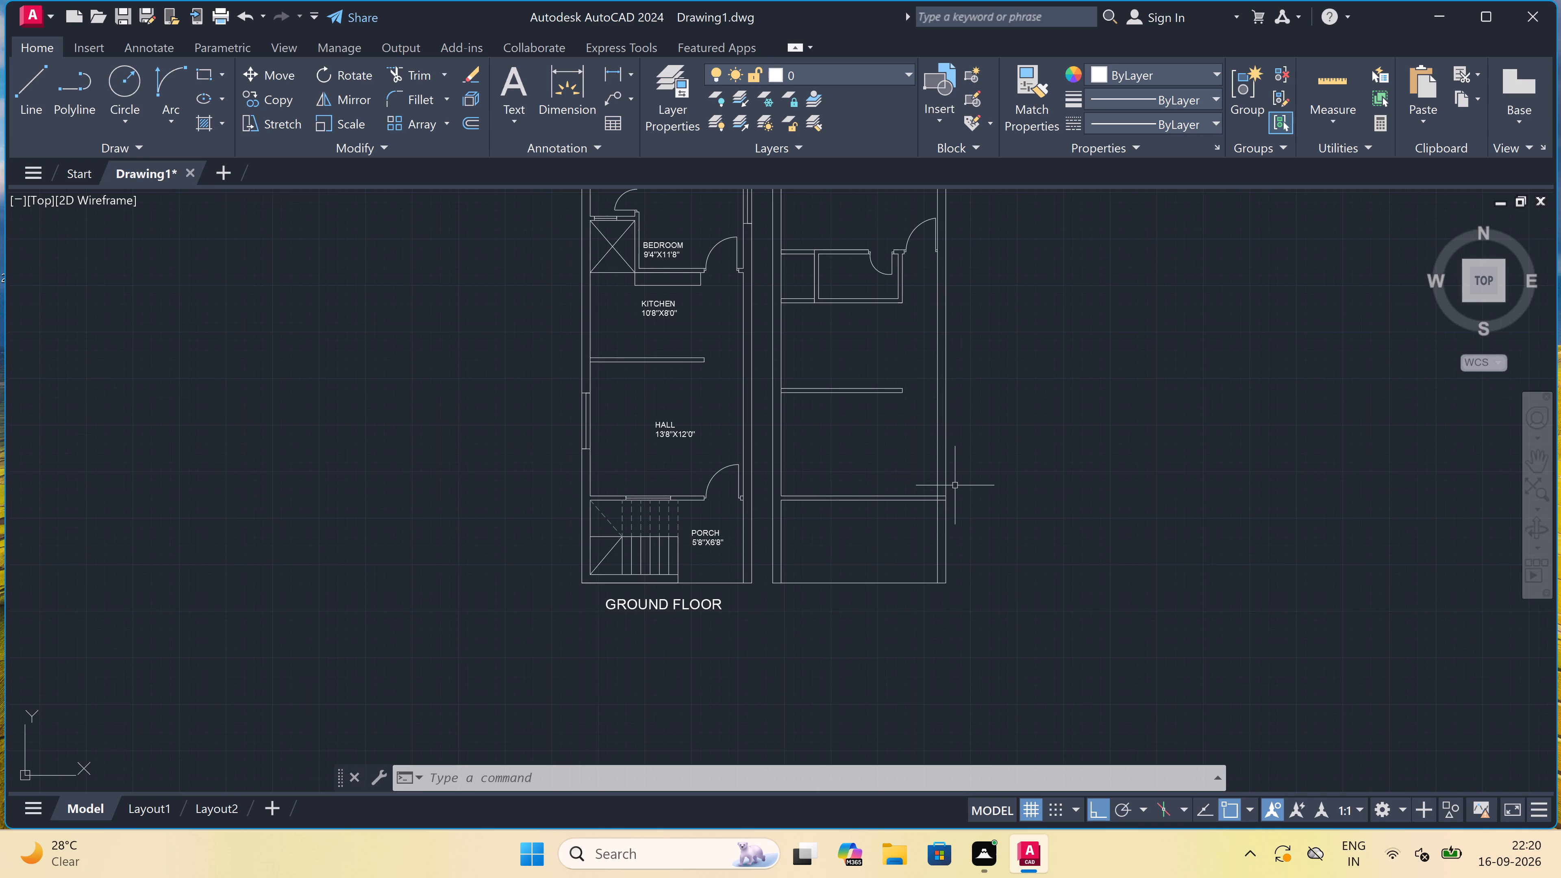
scroll(941, 491, up, 3)
text(L)
key(space)
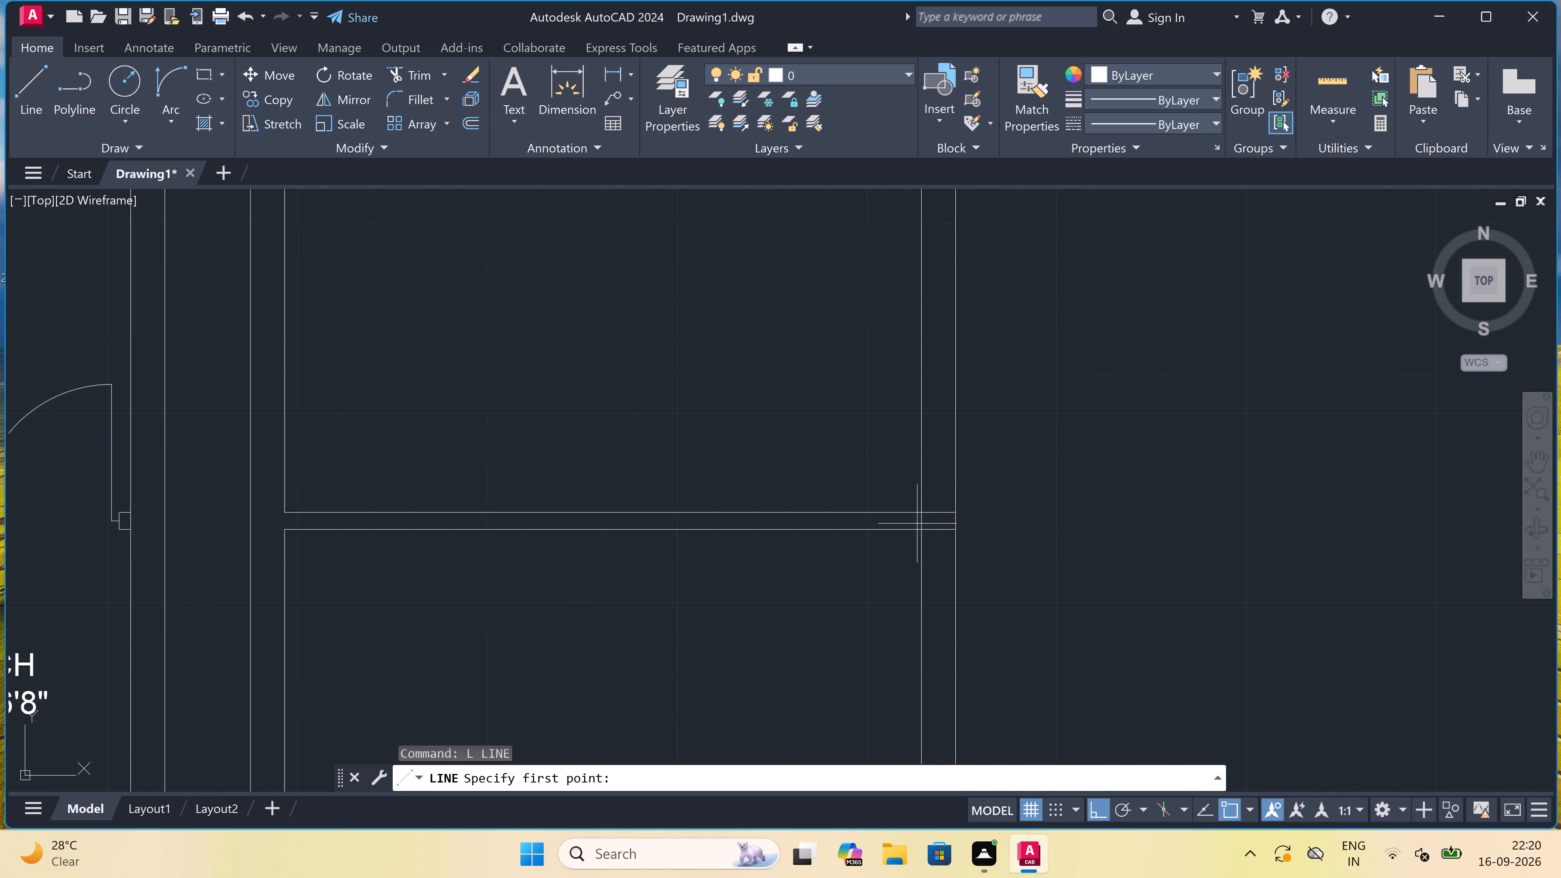
scroll(915, 522, up, 2)
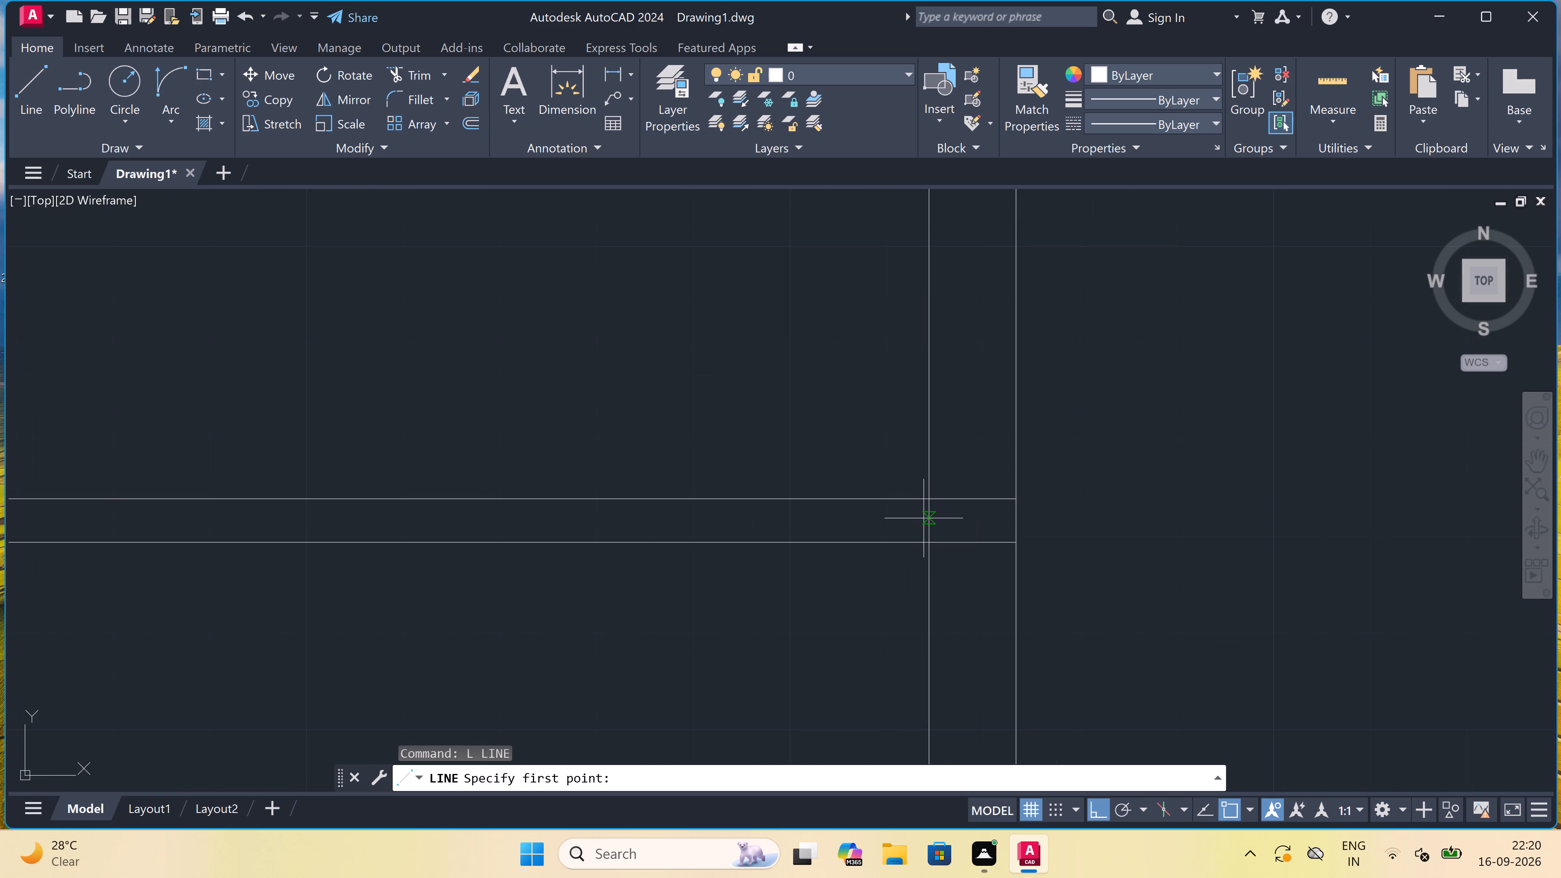
double_click(929, 517)
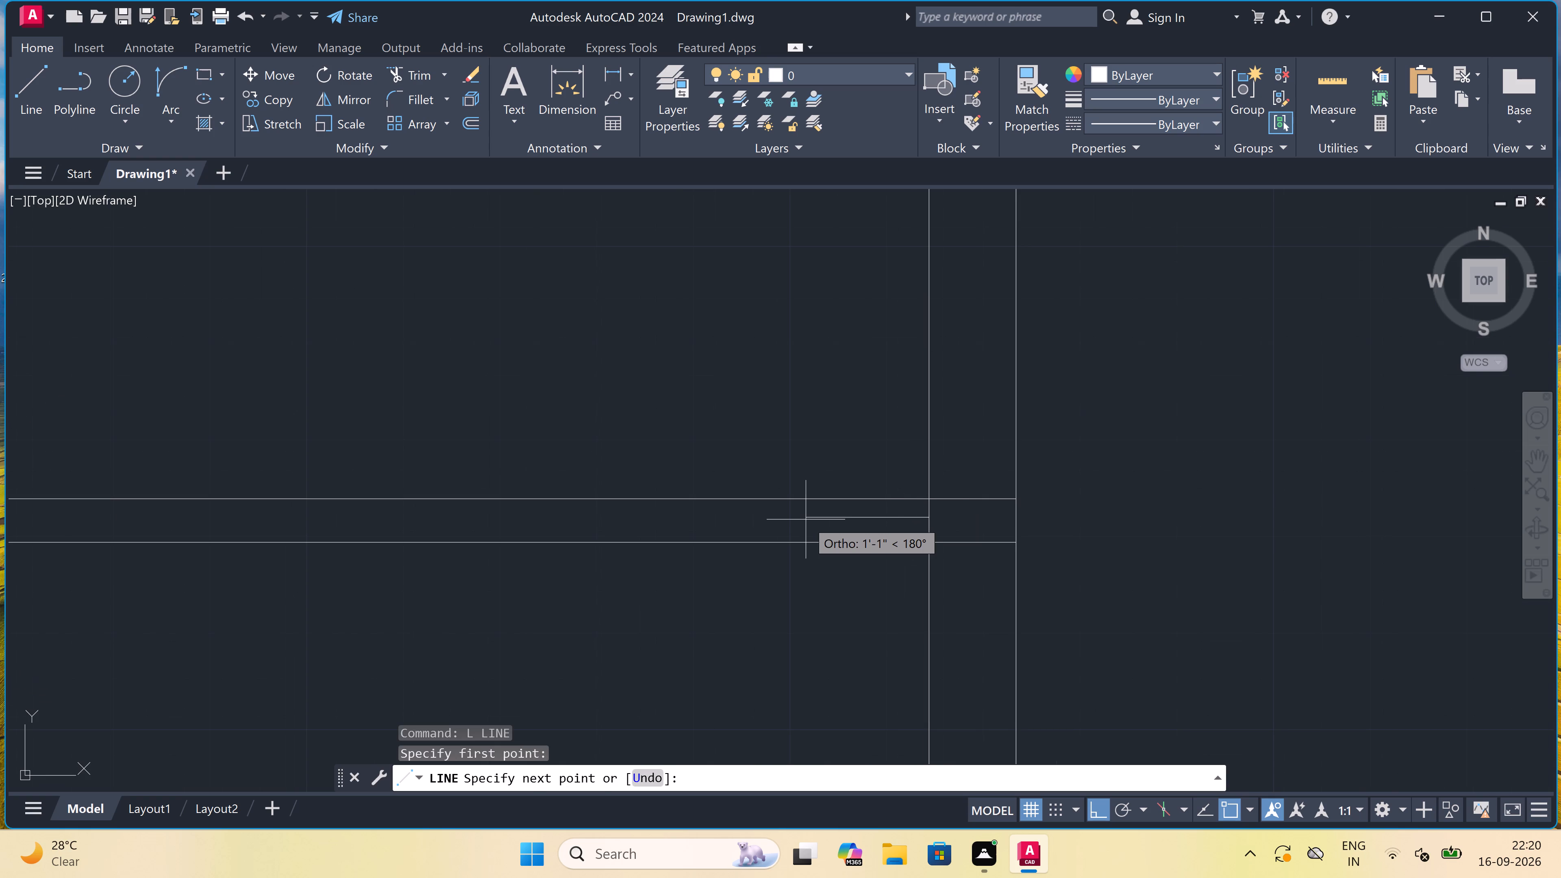
text(2")
key(space)
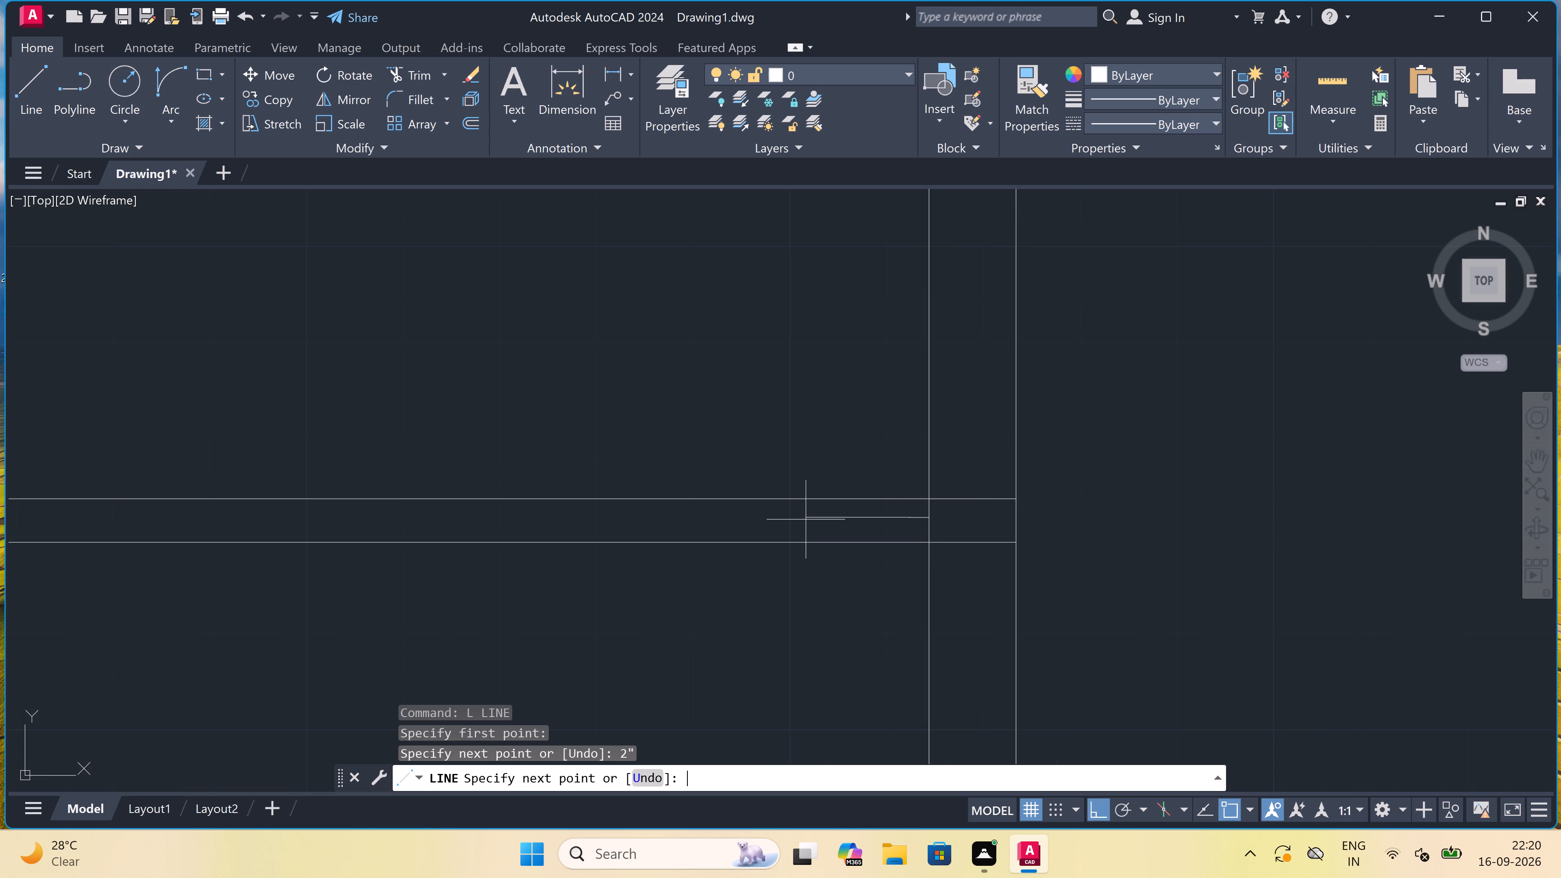
key(3)
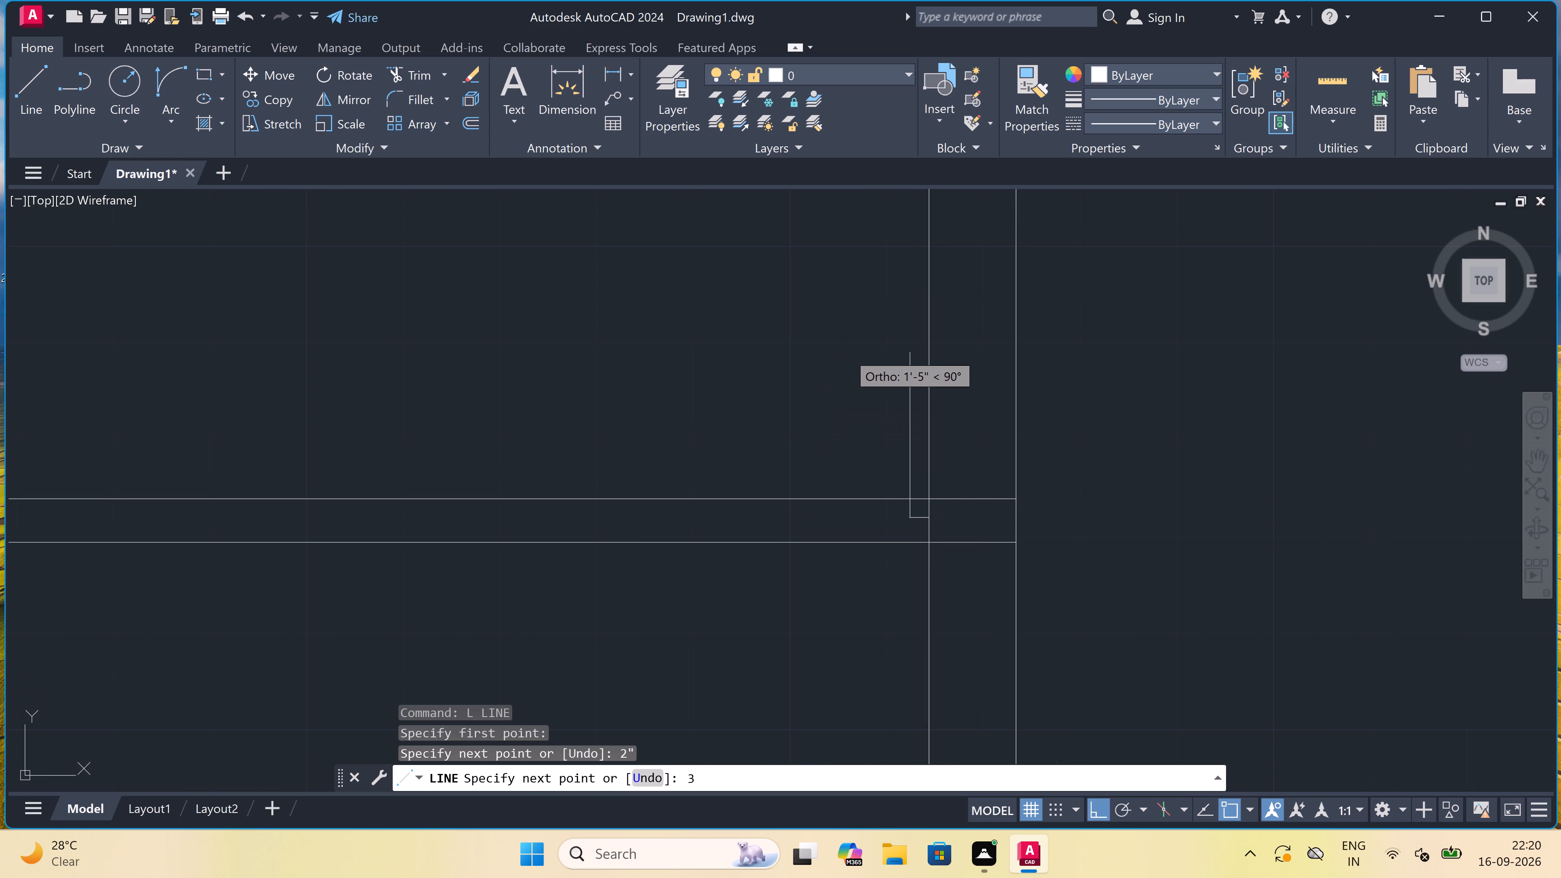
text(')
key(space)
scroll(847, 352, down, 4)
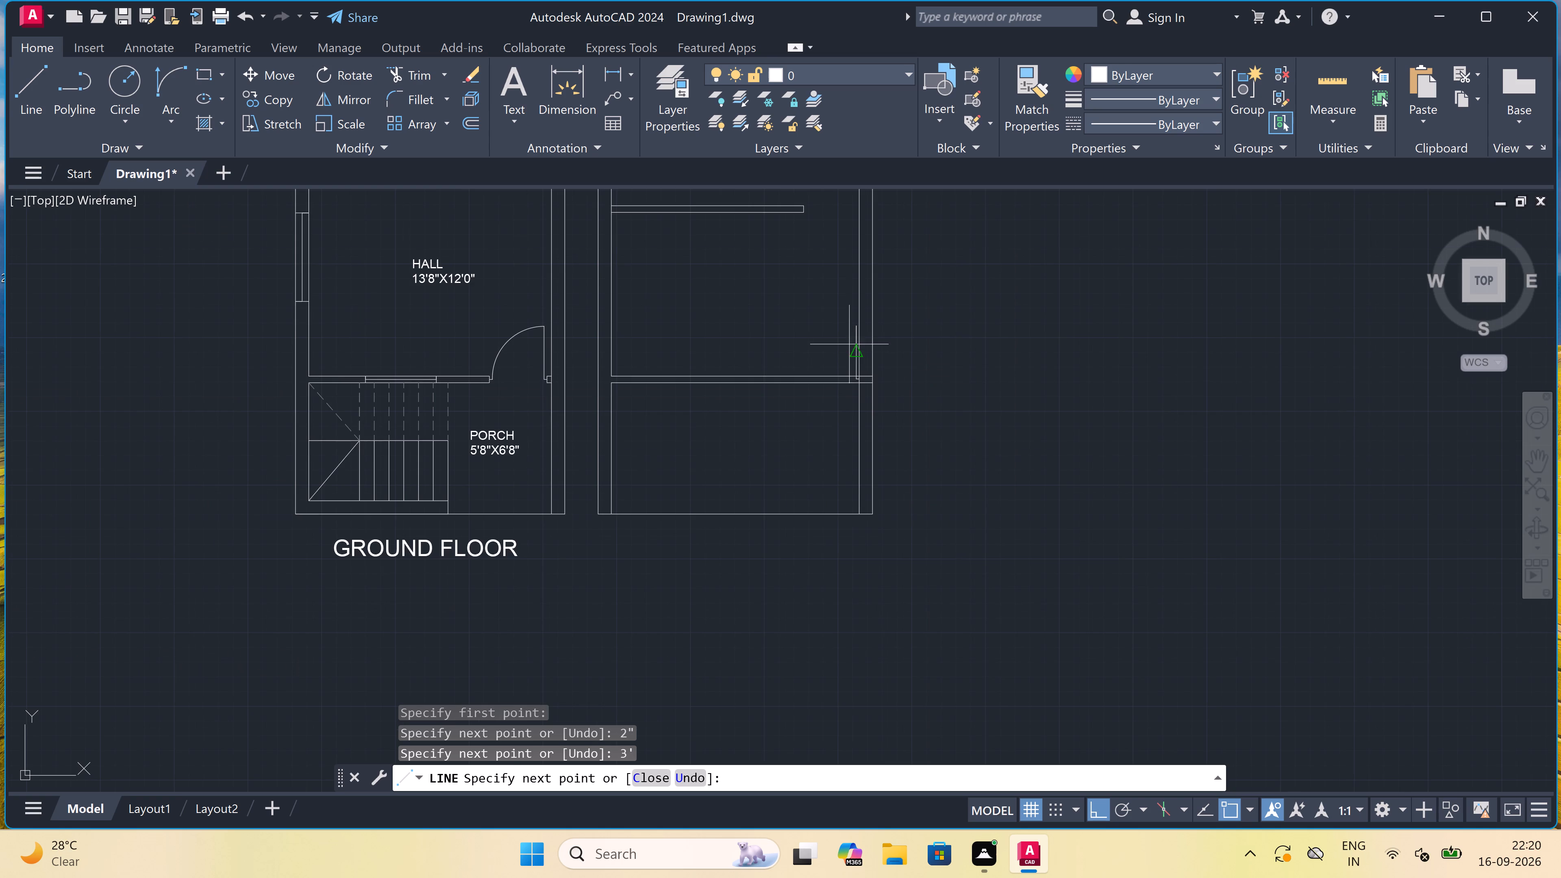
scroll(845, 309, up, 2)
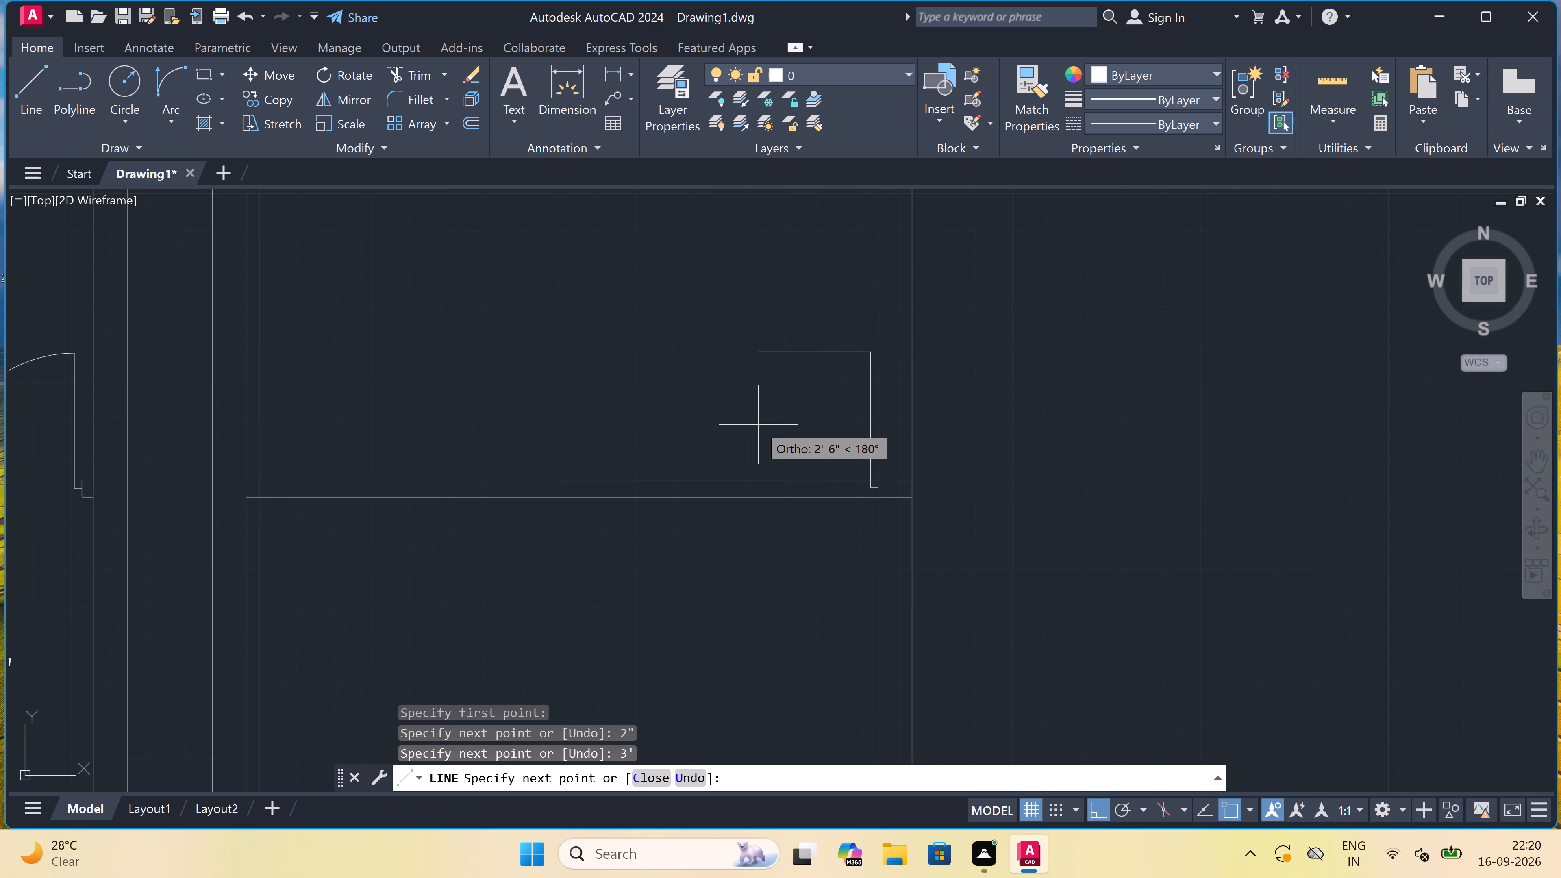
key(Escape)
Draw a jamb line across the lowest partition, left of the door leaf, with a 2" stub from its midpoint toward the leaf.
key(space)
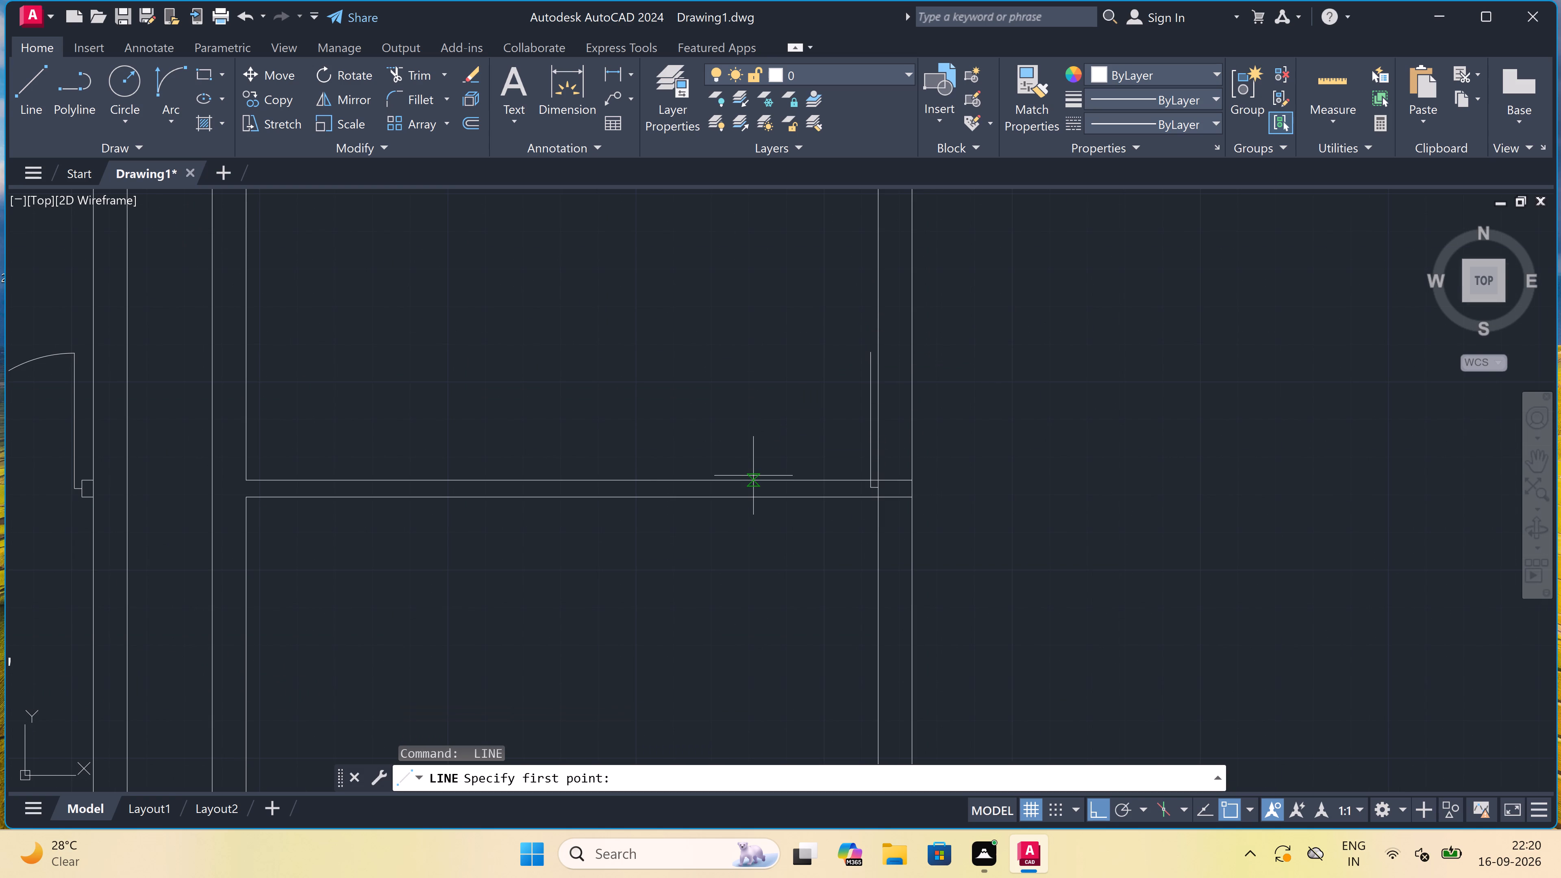
triple_click(752, 479)
click(752, 479)
triple_click(754, 492)
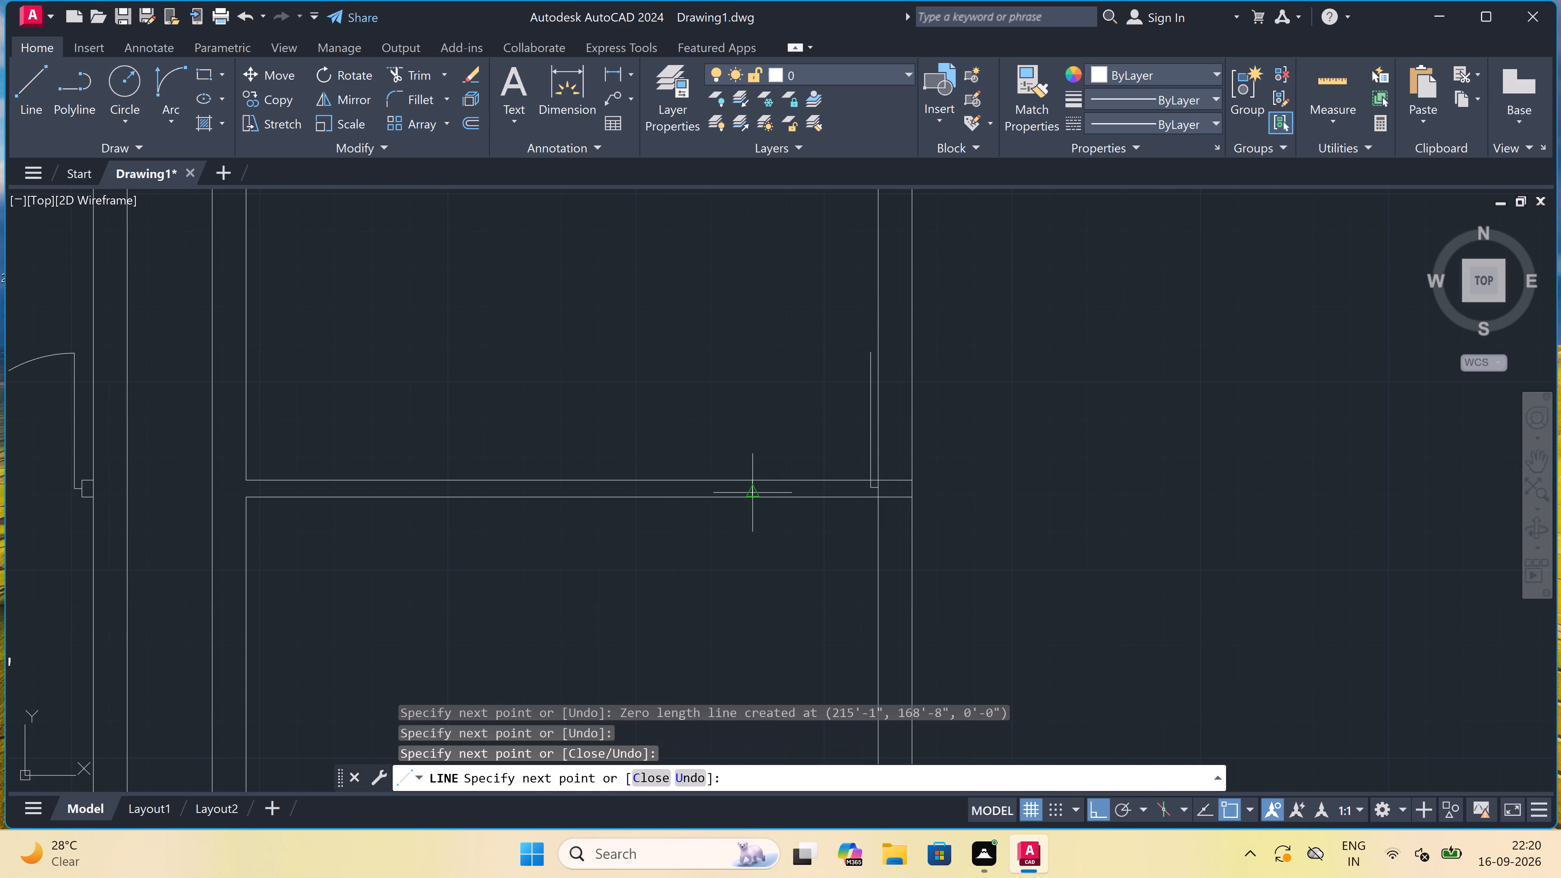
scroll(755, 487, up, 2)
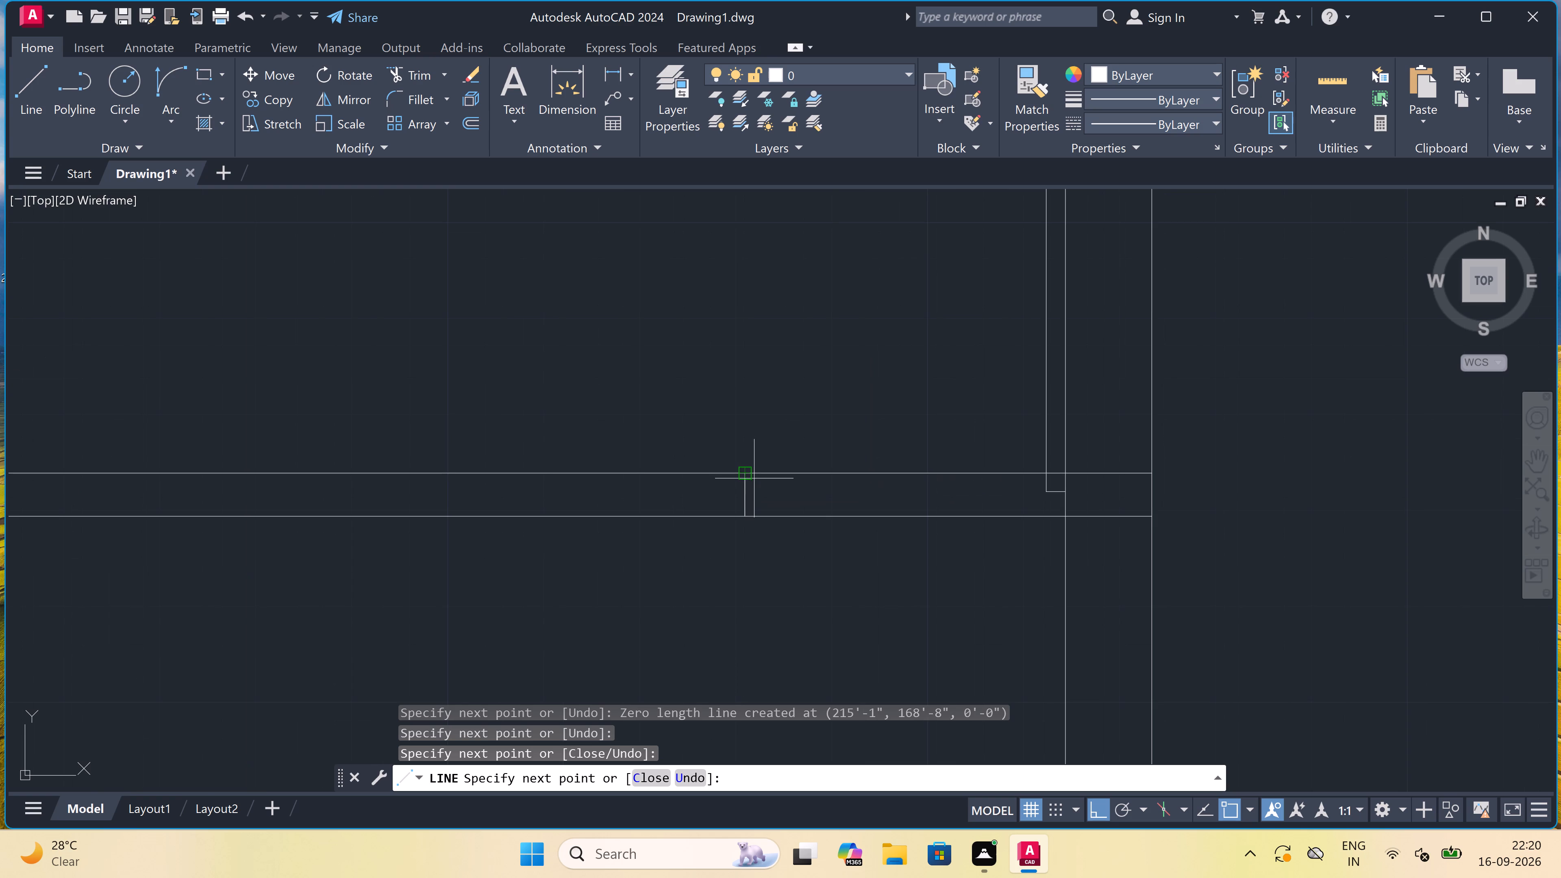
click(749, 497)
drag(749, 497, 753, 499)
text(2")
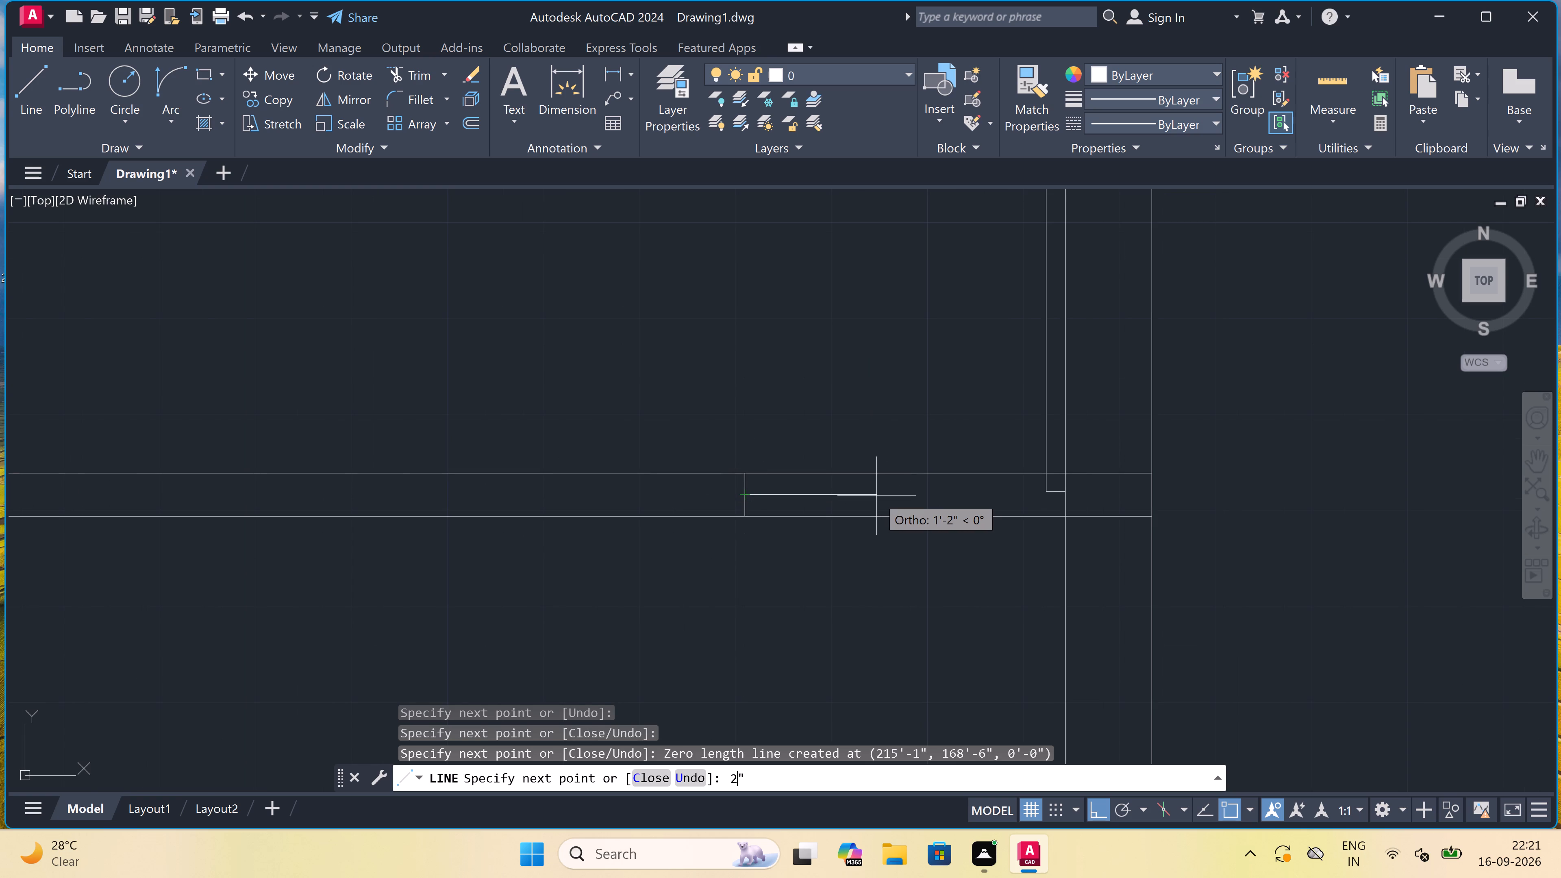
key(space)
key(Escape)
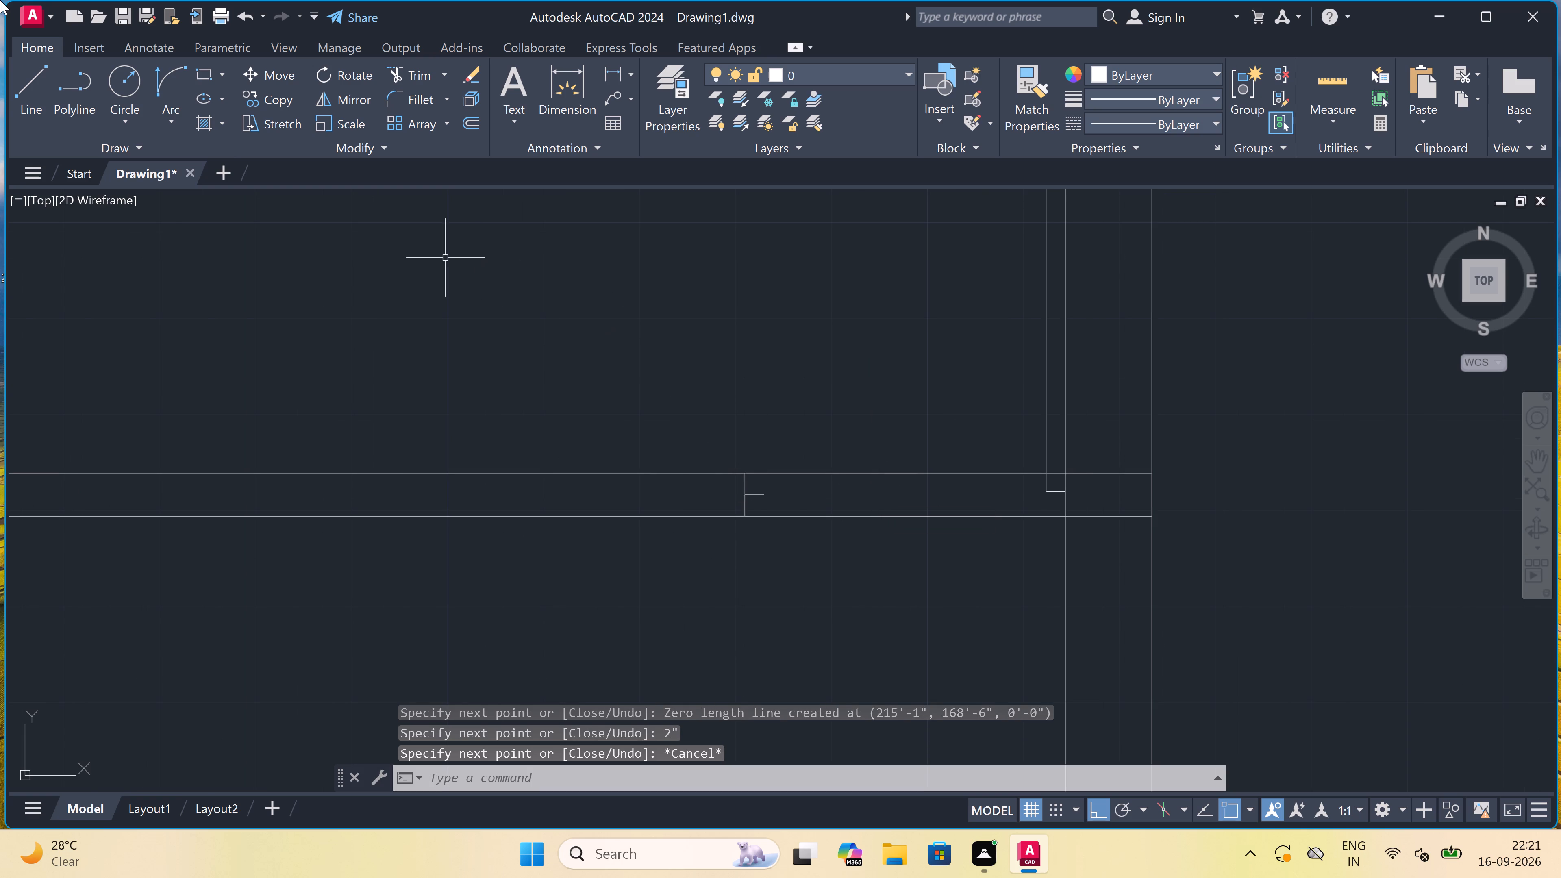
Draw the door swing as a start-end-direction arc from the top of the leaf to the end of the jamb's stub.
double_click(163, 78)
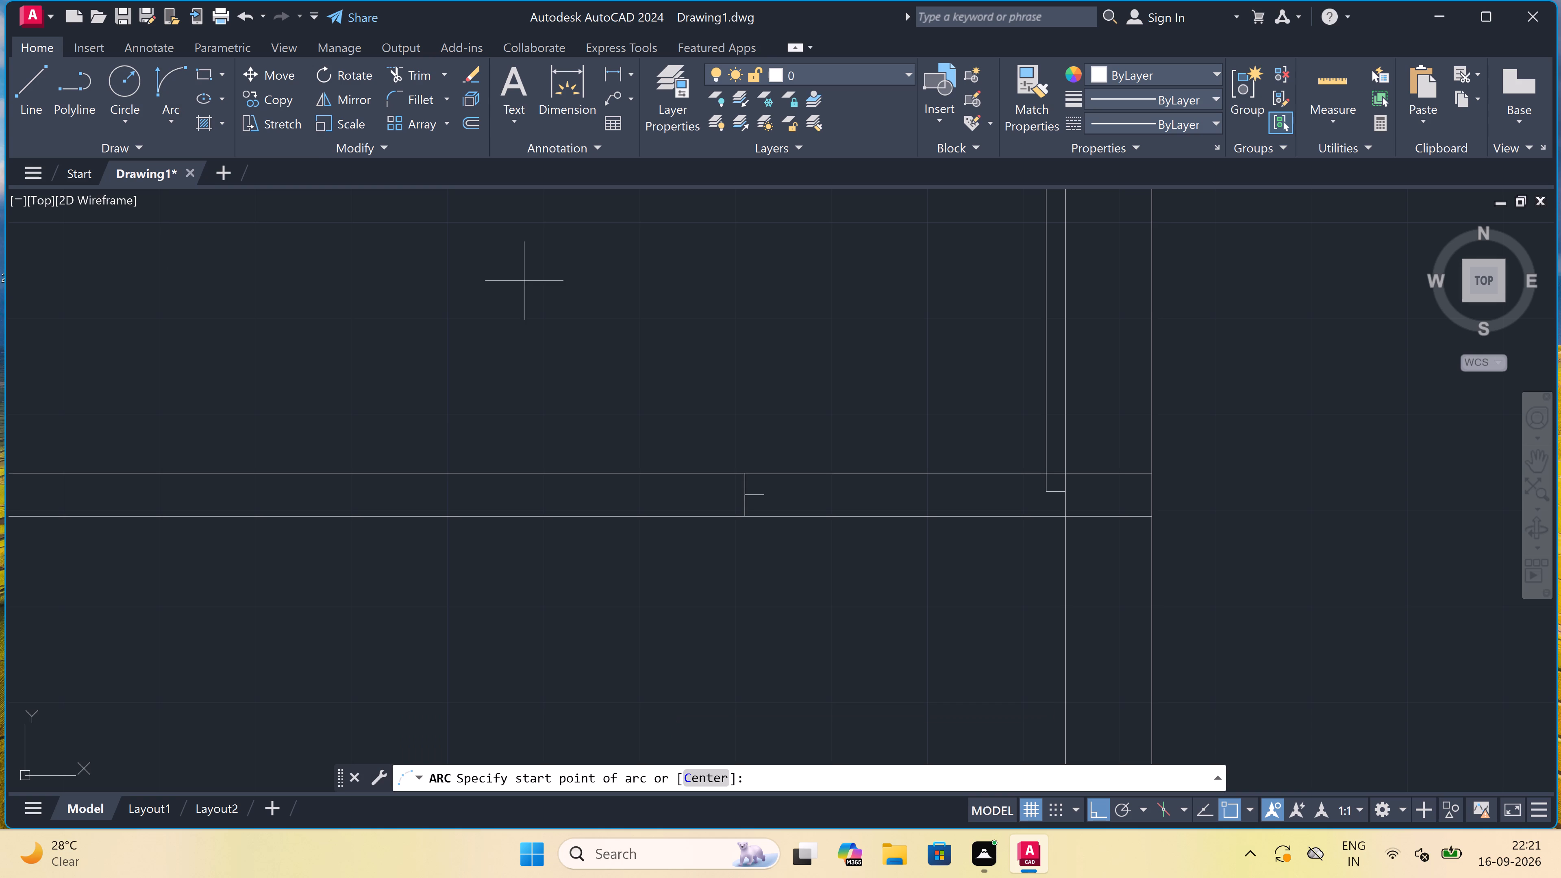
scroll(941, 508, down, 2)
scroll(965, 417, up, 1)
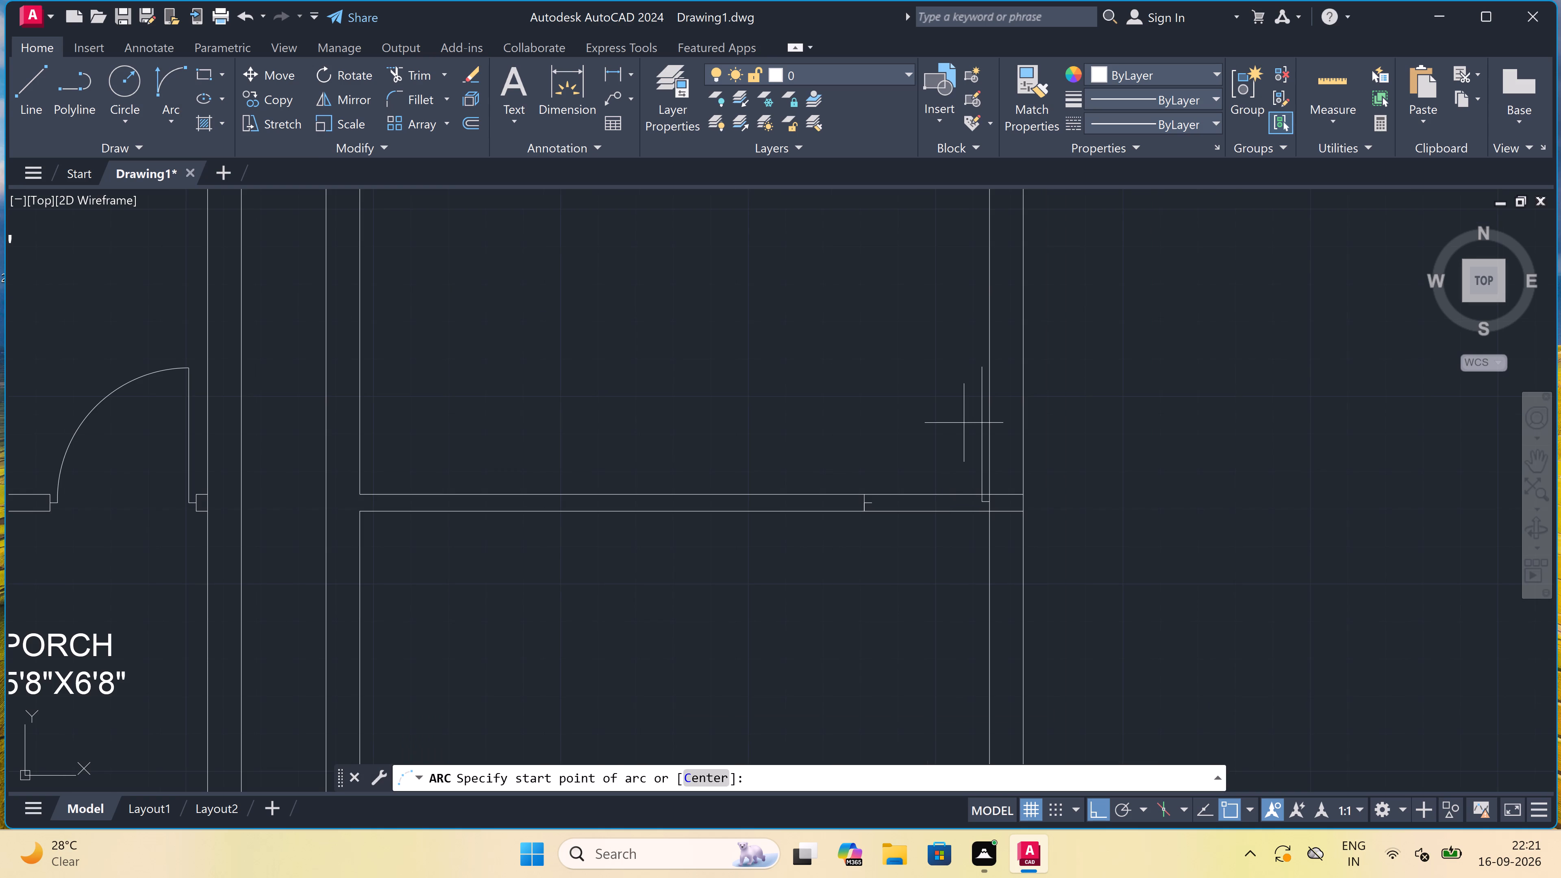
scroll(994, 292, up, 1)
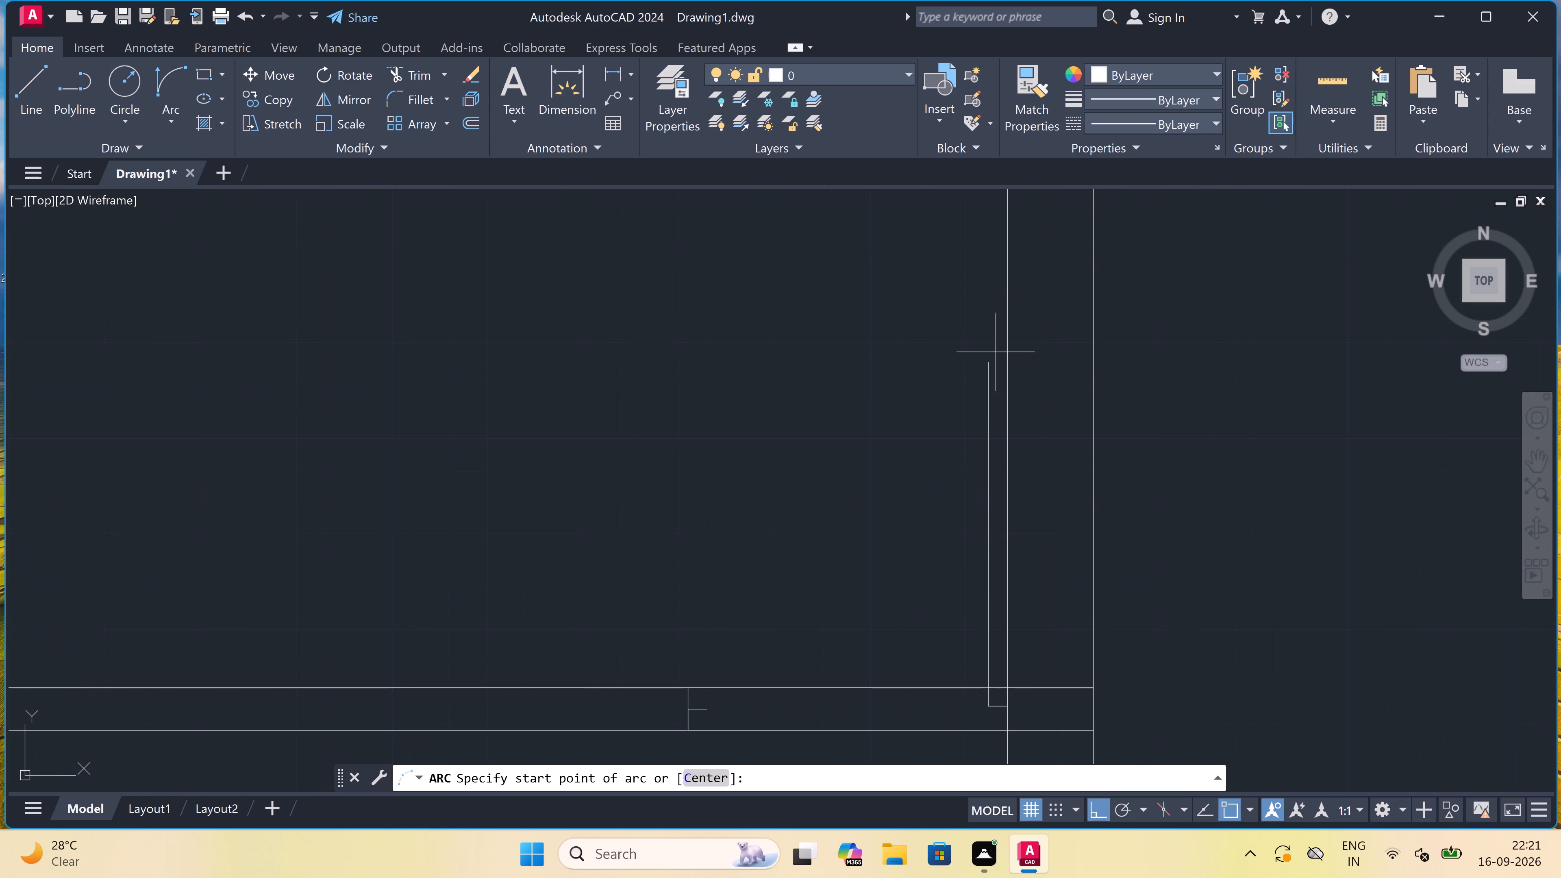
drag(990, 363, 987, 368)
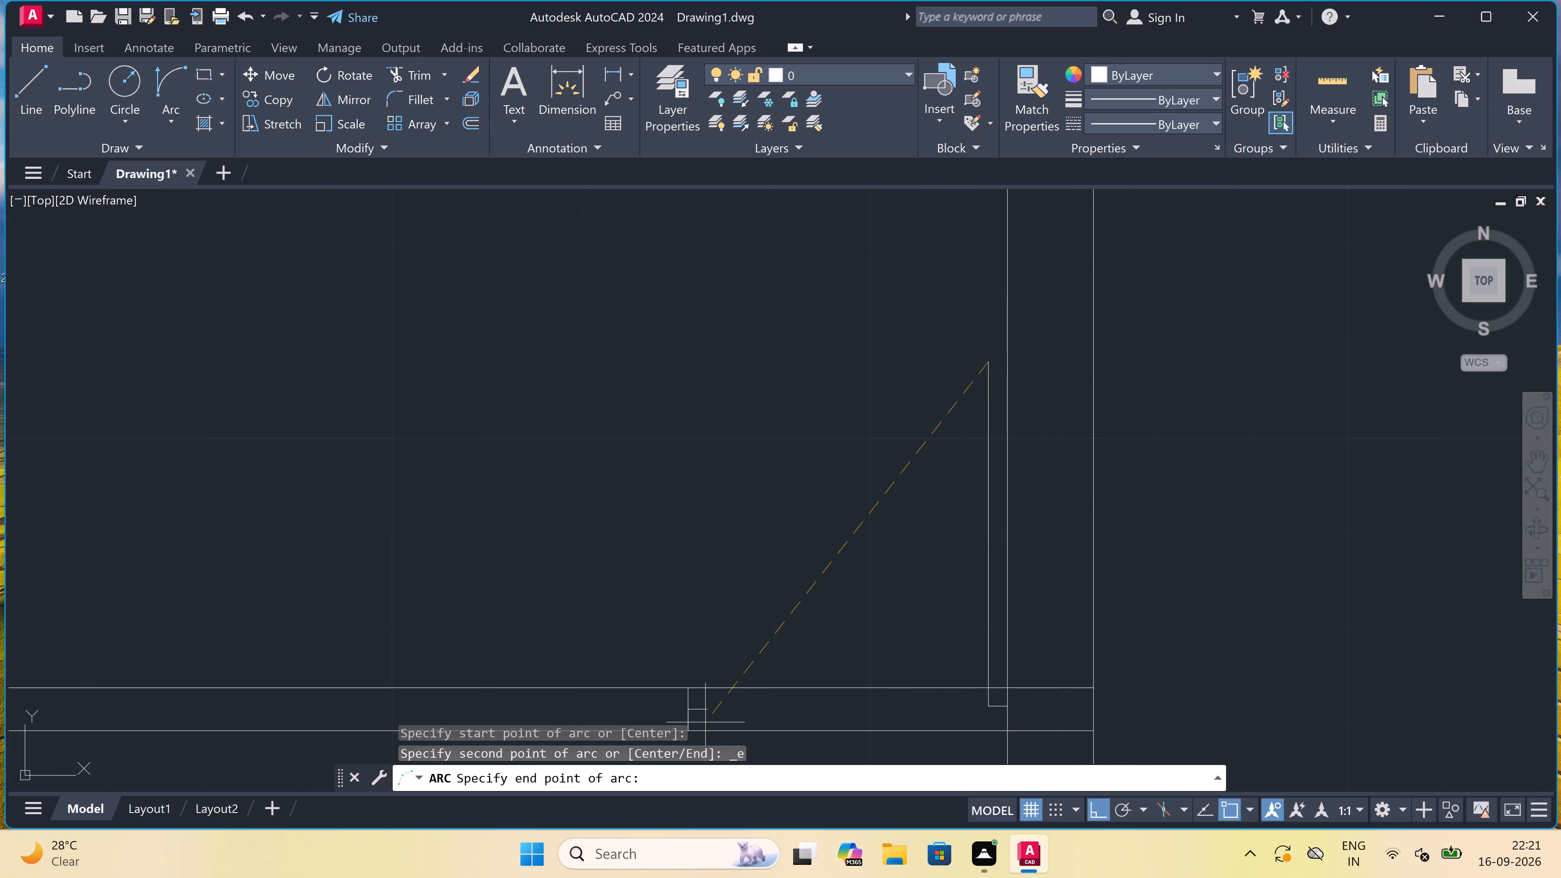
click(704, 711)
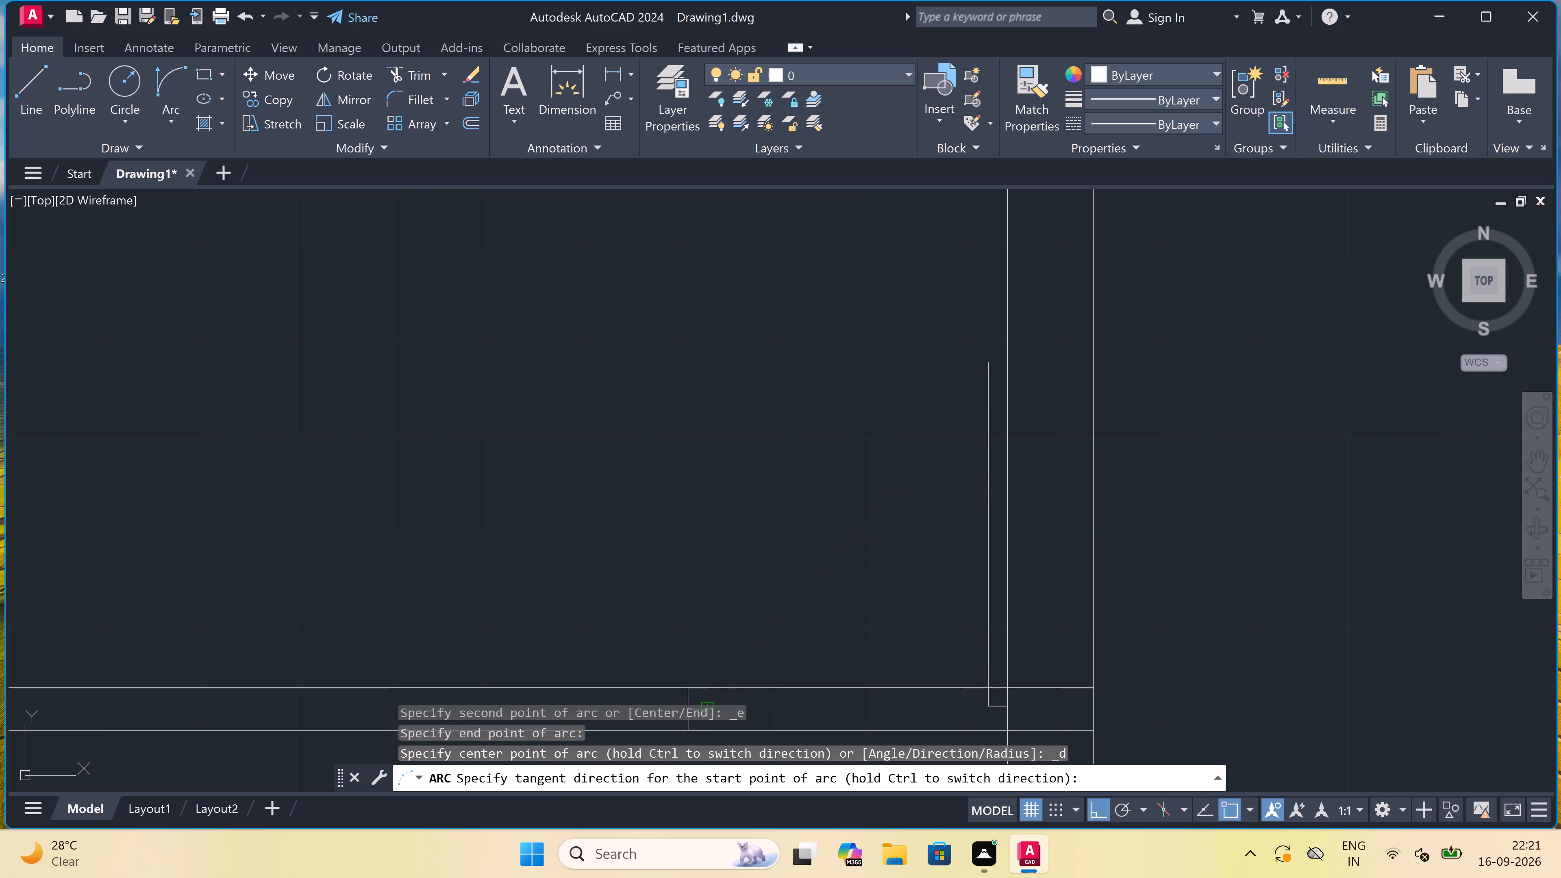
triple_click(668, 556)
scroll(674, 529, down, 3)
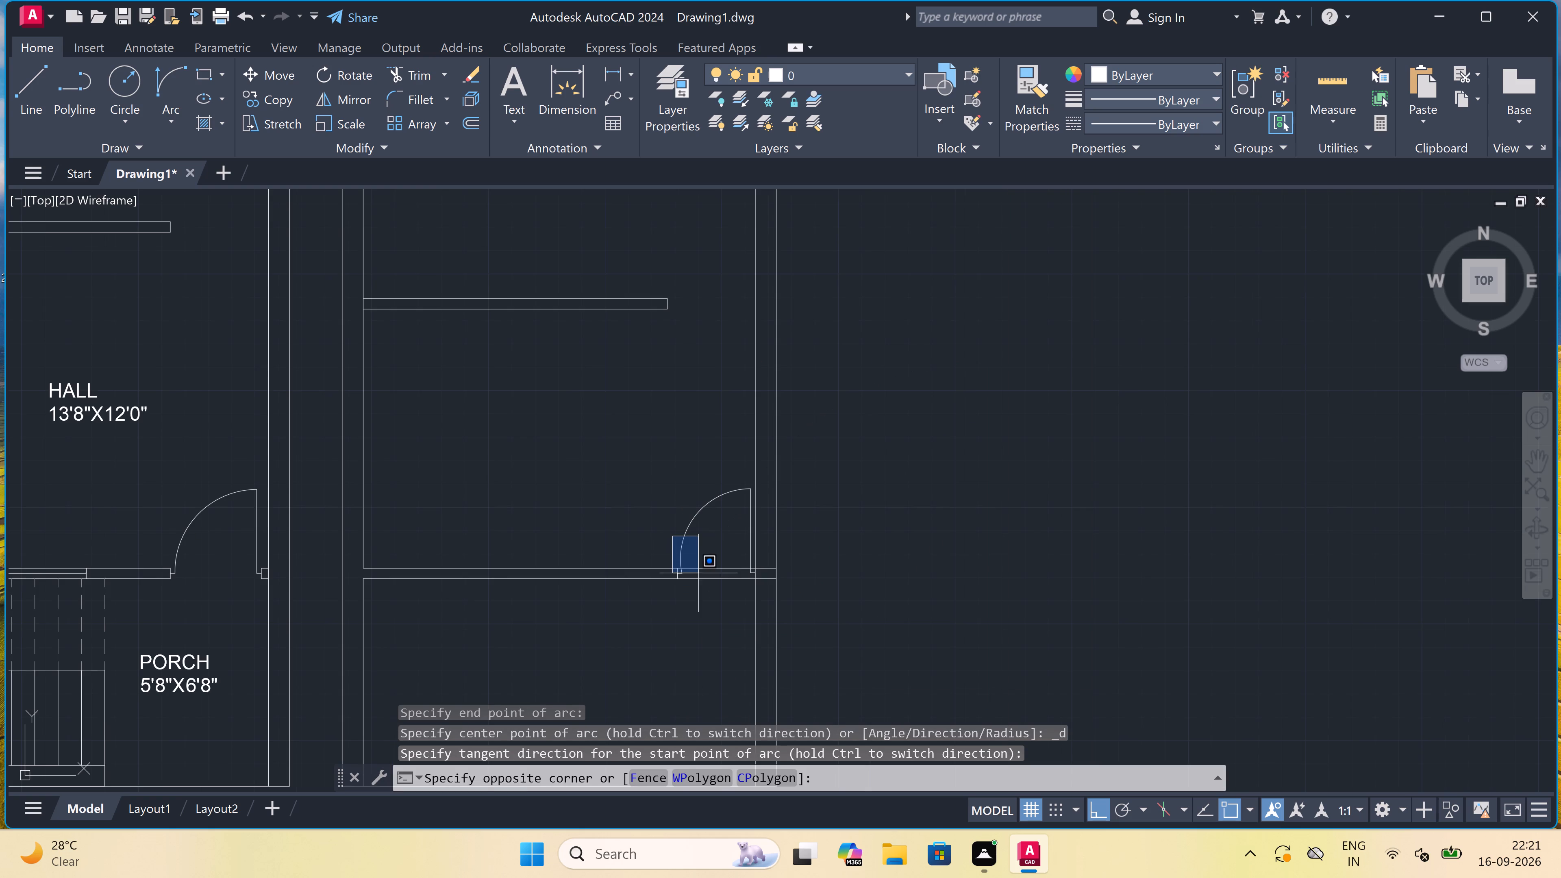
scroll(707, 582, up, 1)
key(Escape)
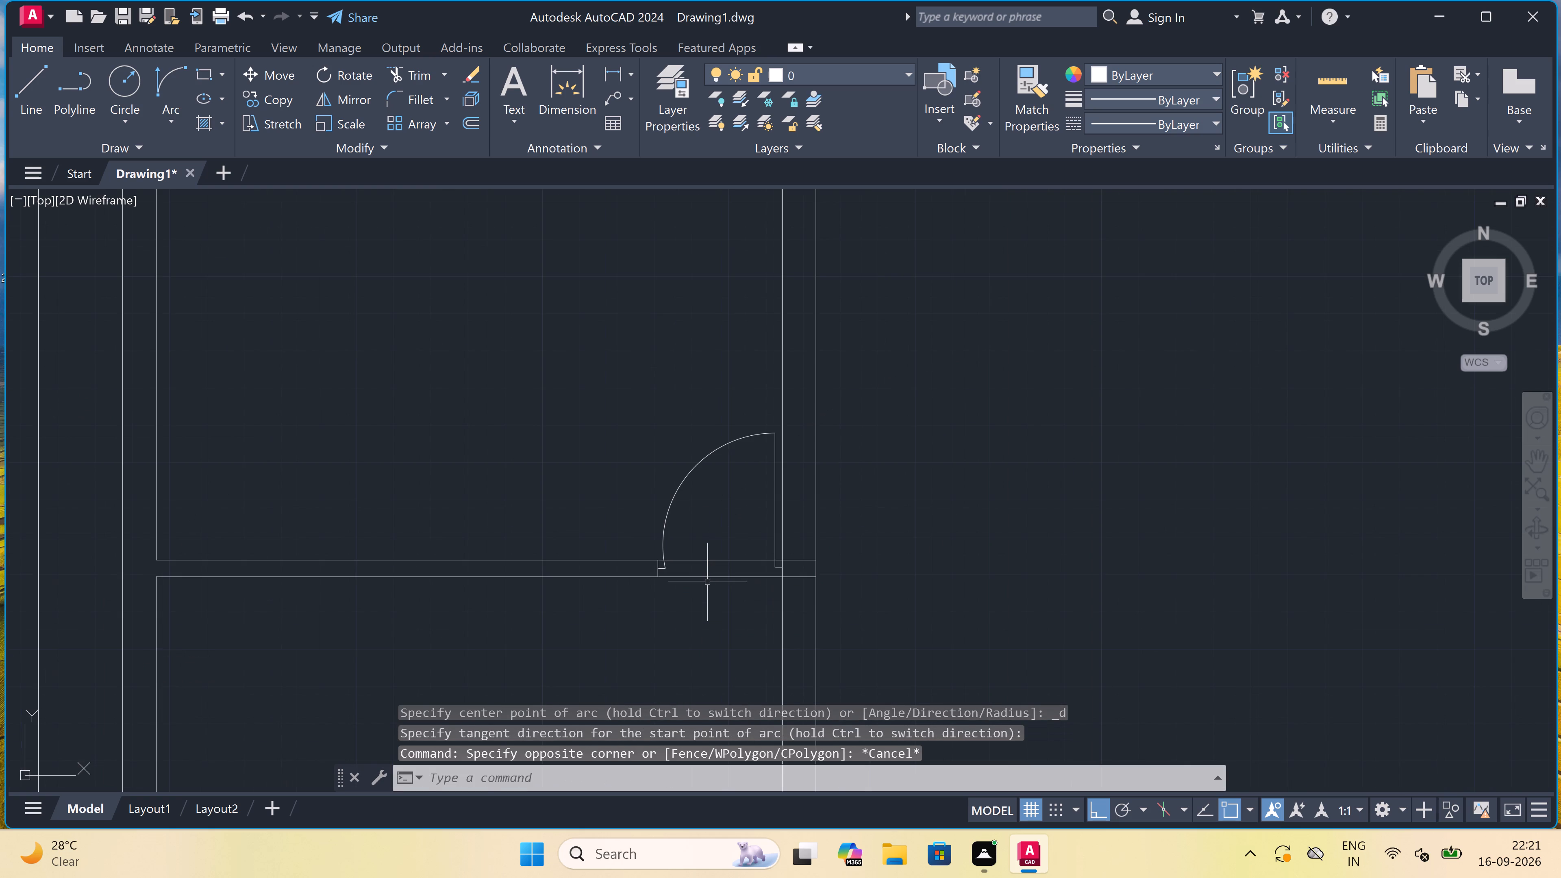
Trim both lines of the lowest partition between the jamb line and the right wall's inner face to open the doorway.
text(TR)
key(space)
click(709, 586)
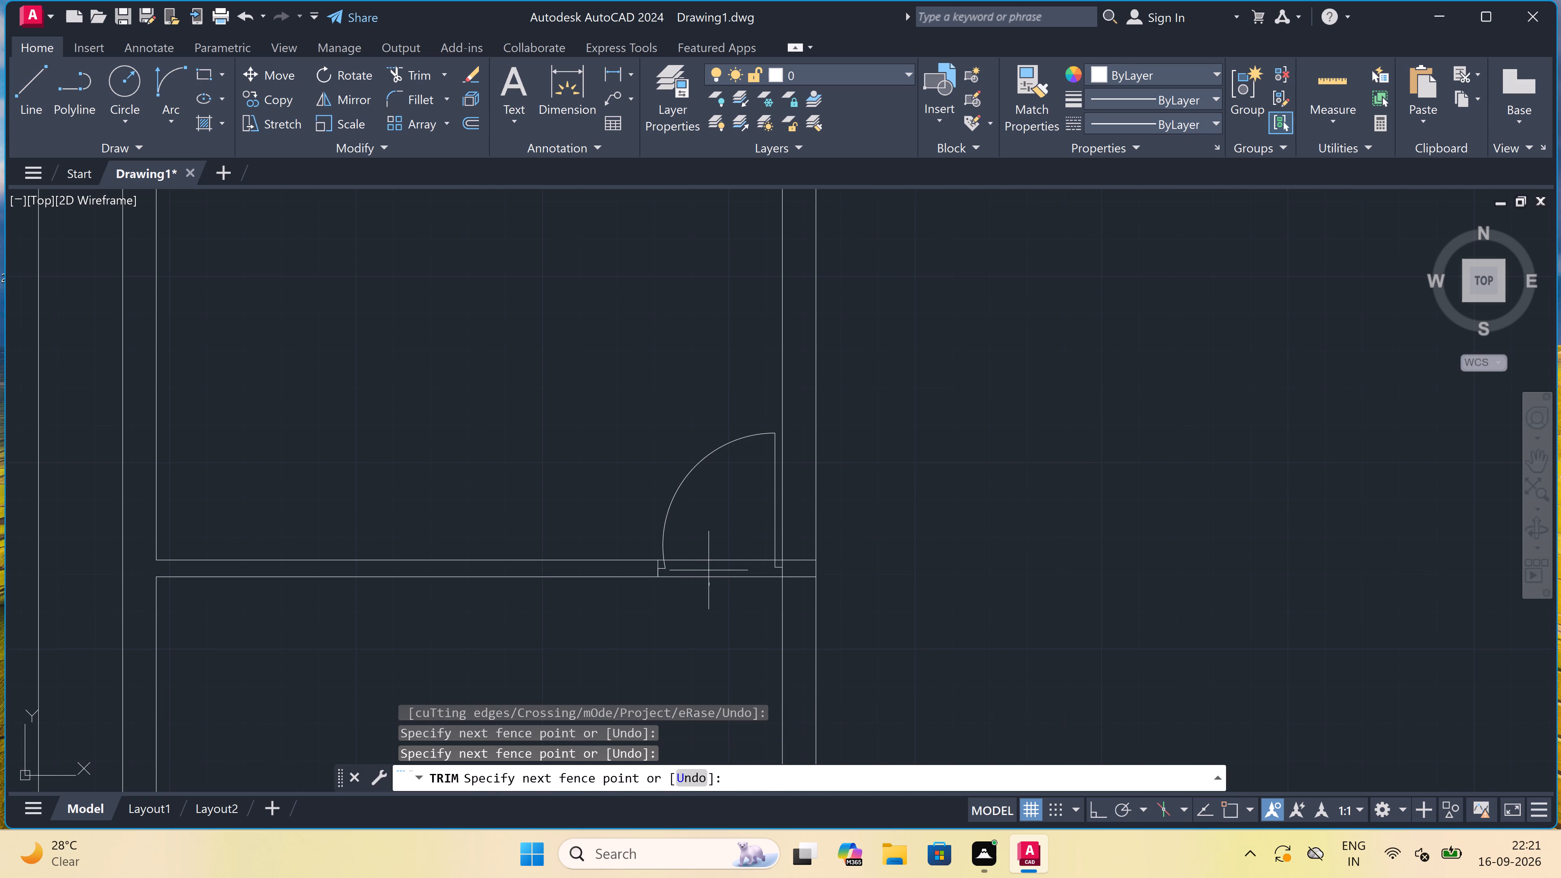
double_click(709, 567)
click(709, 565)
double_click(708, 557)
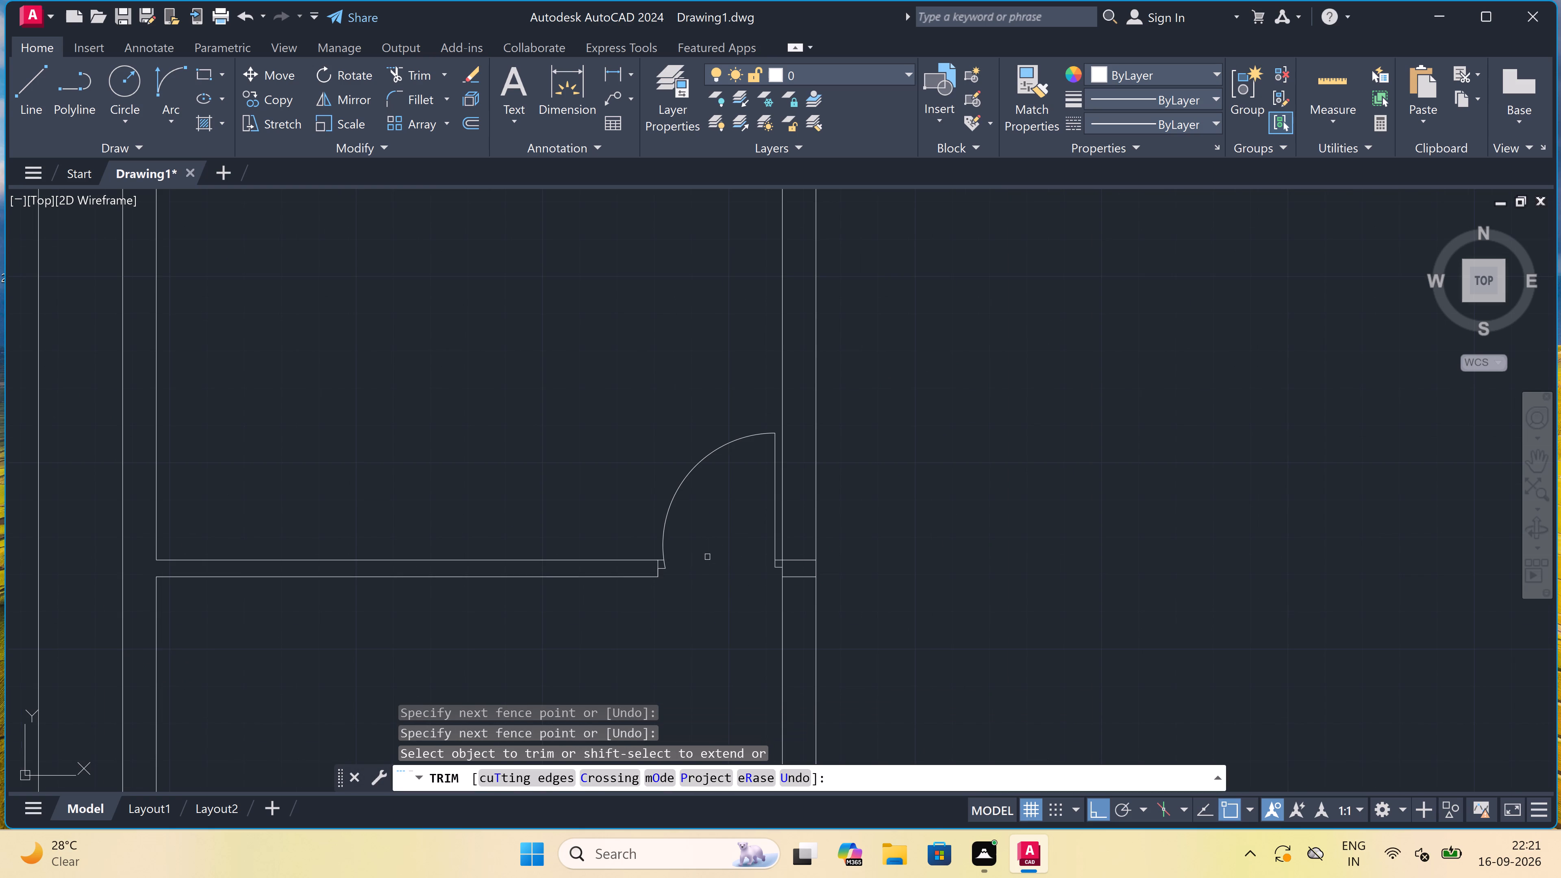
key(Escape)
scroll(650, 454, down, 3)
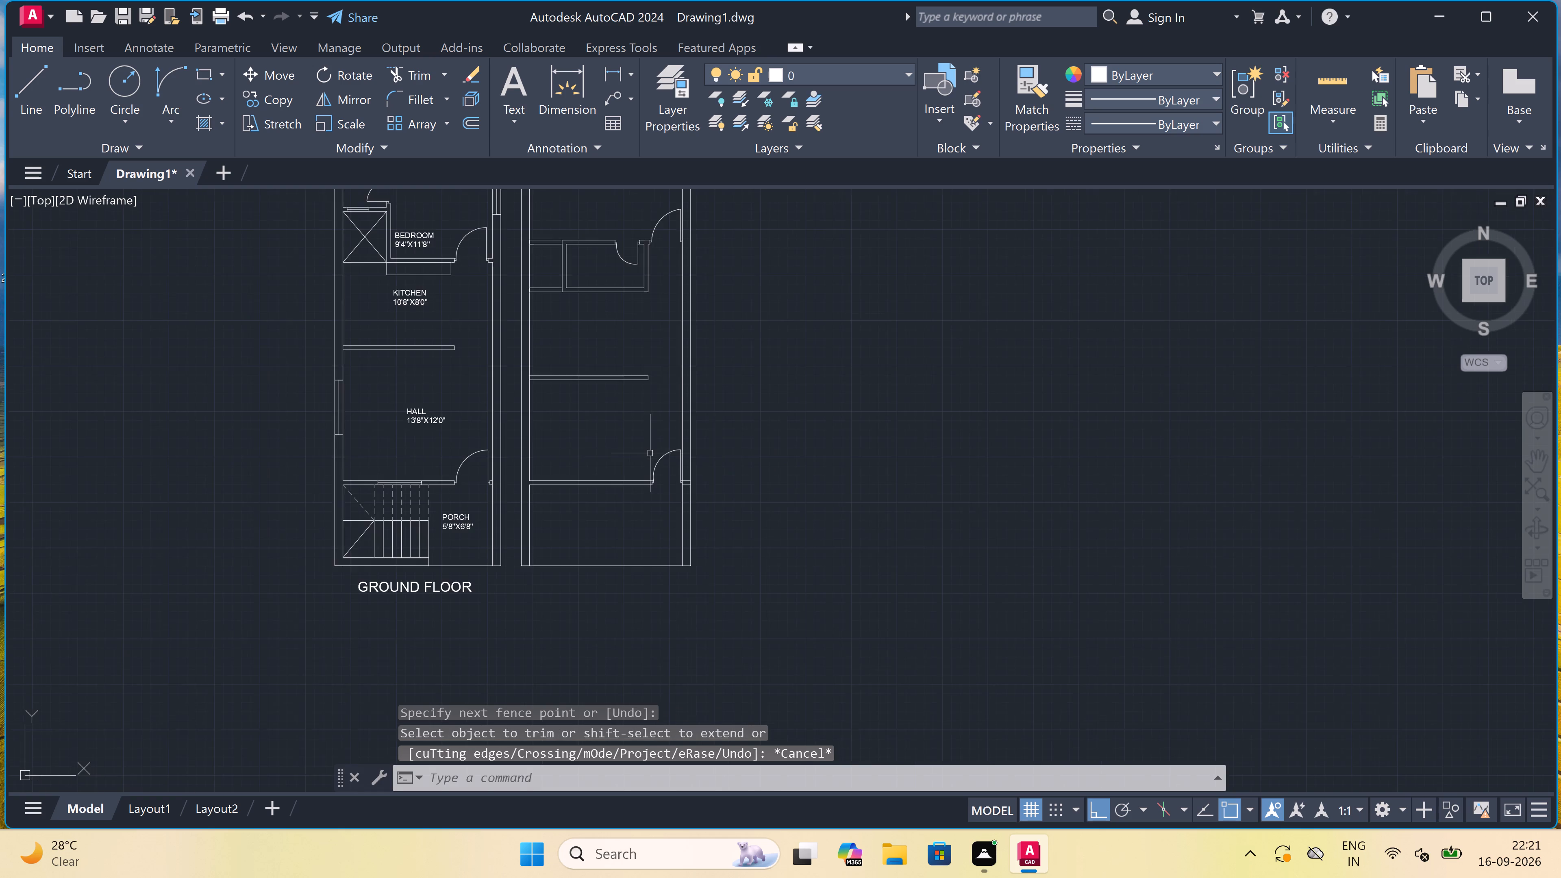
scroll(650, 453, down, 1)
scroll(594, 509, up, 3)
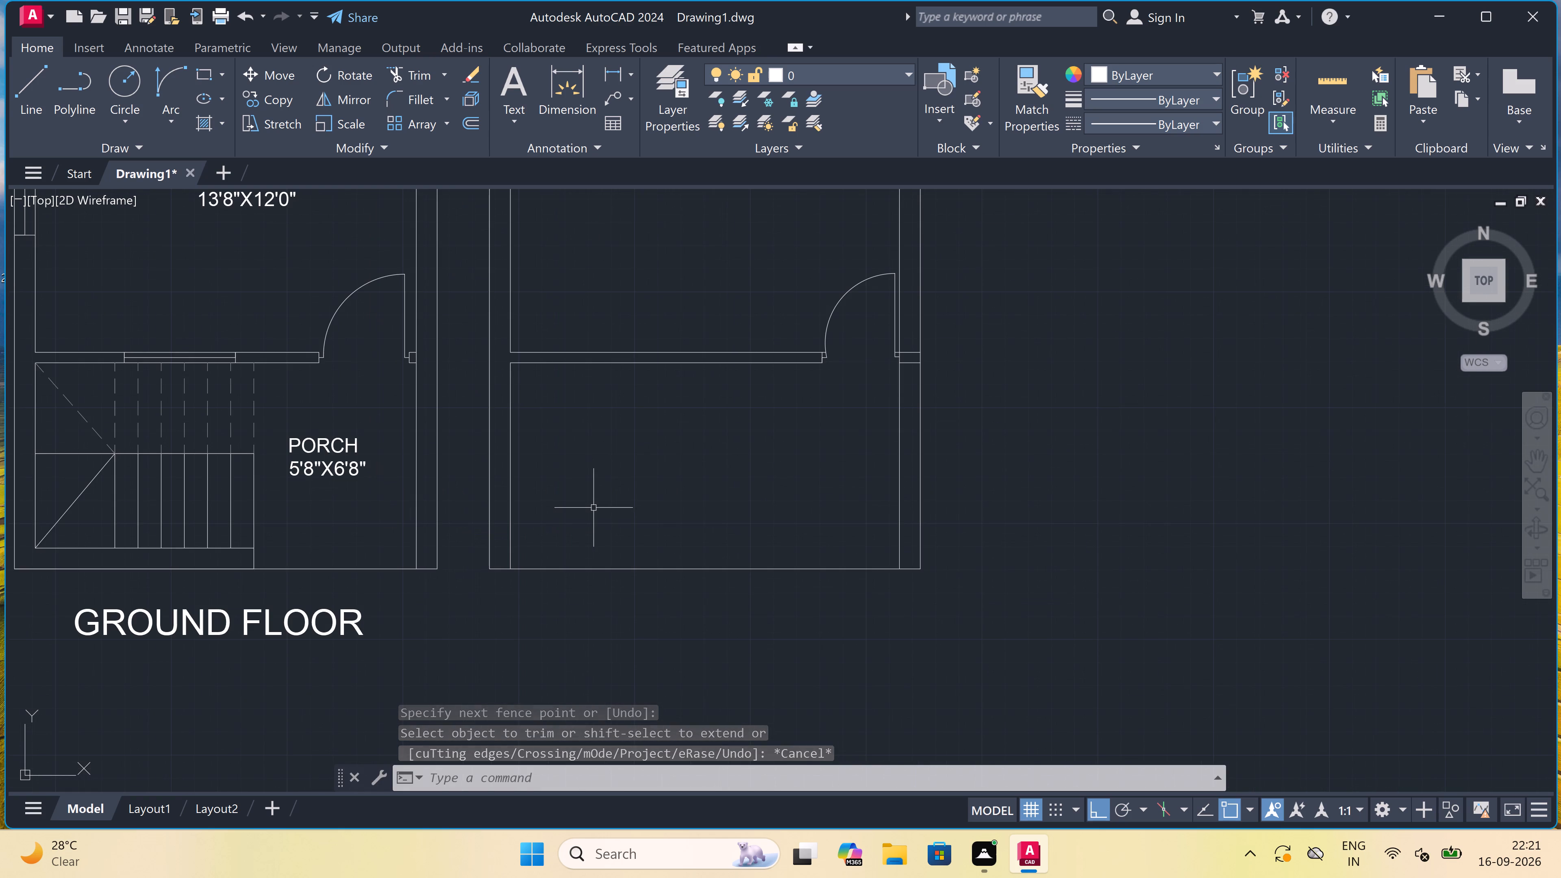
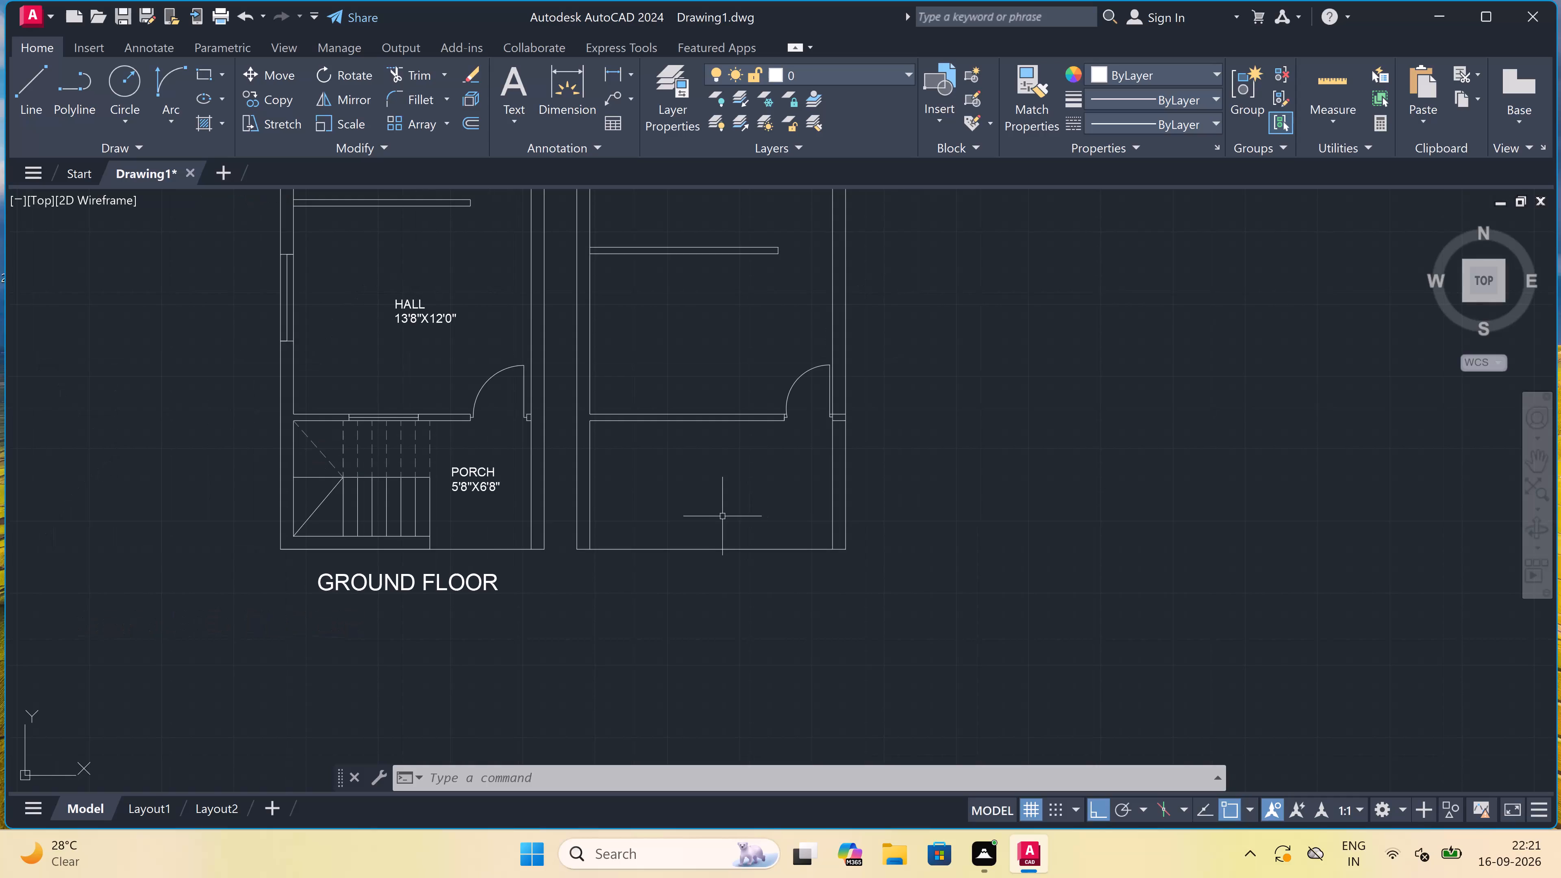
Copy the ground-floor staircase lines and PORCH 5'8"X6'8" label into the front bay of the second plan, aligned to its inner wall corner.
scroll(646, 475, up, 1)
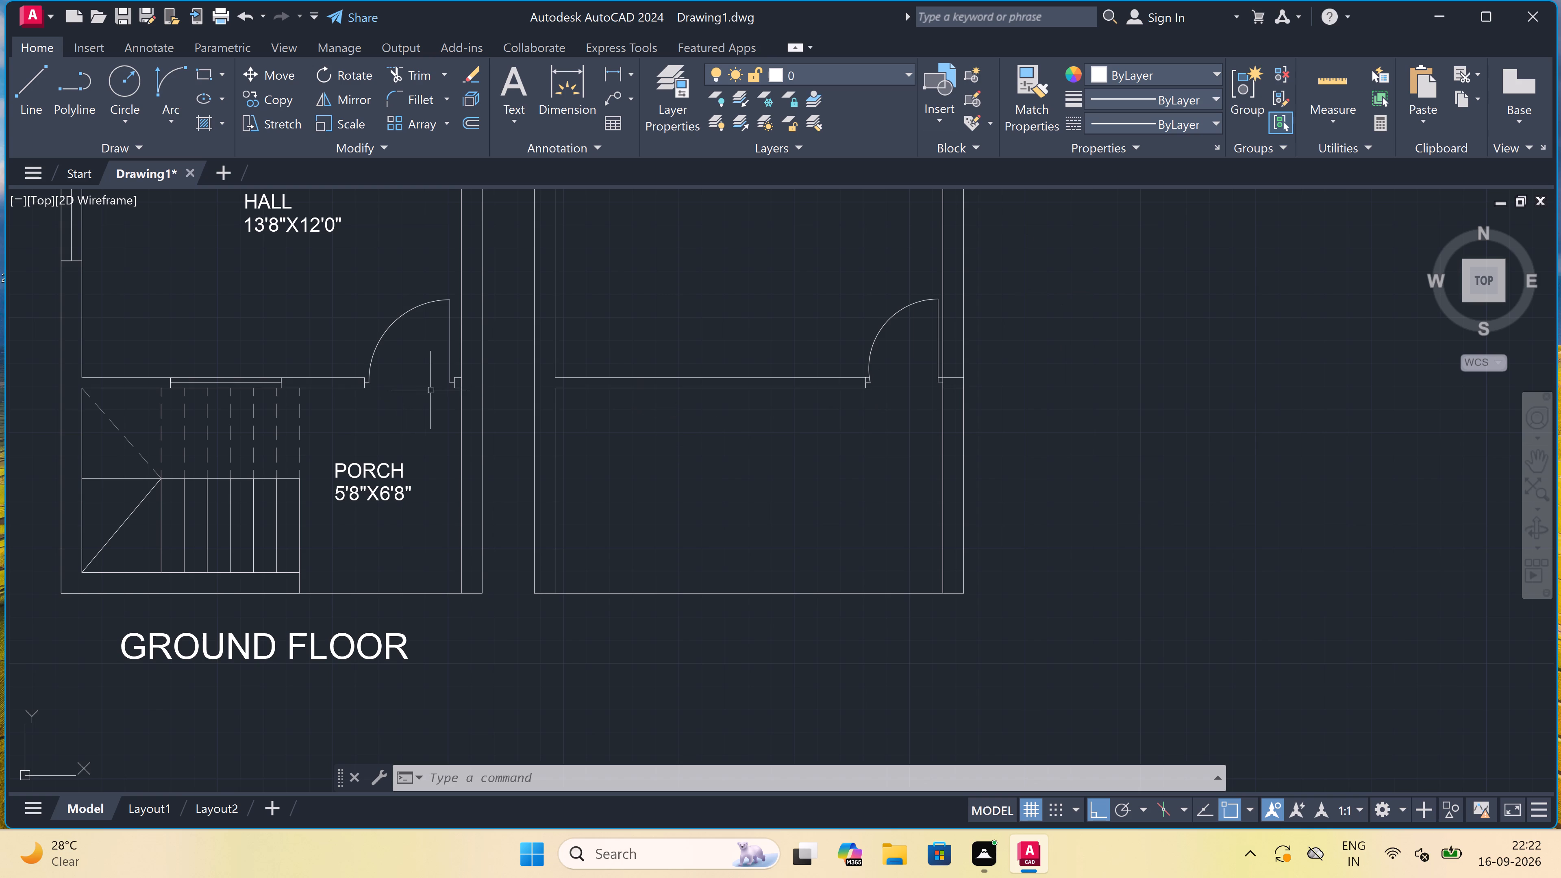
scroll(444, 397, down, 1)
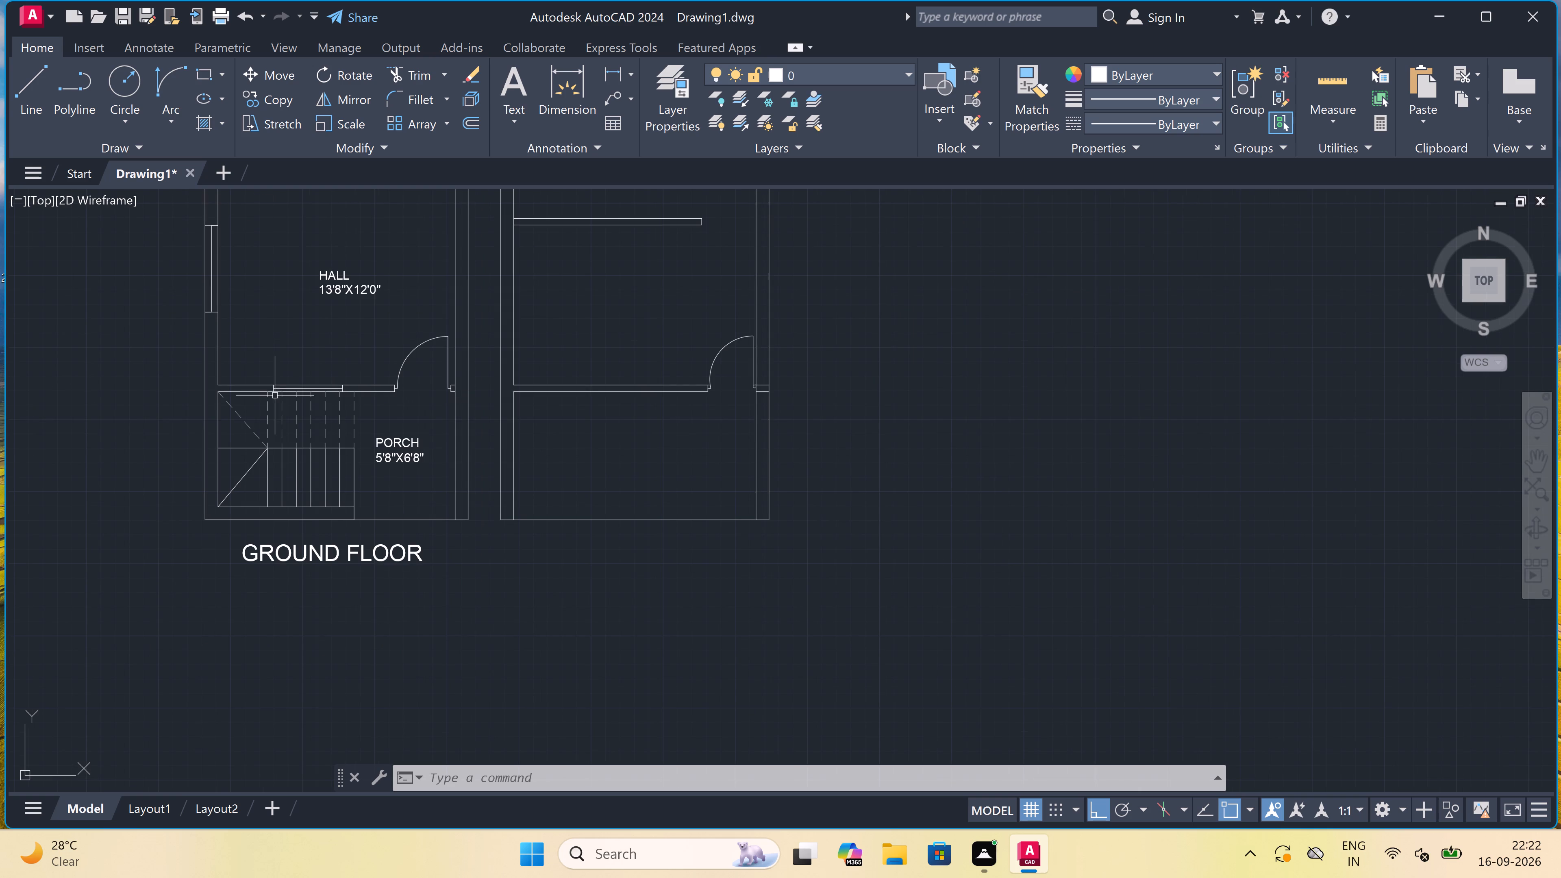
scroll(226, 420, up, 1)
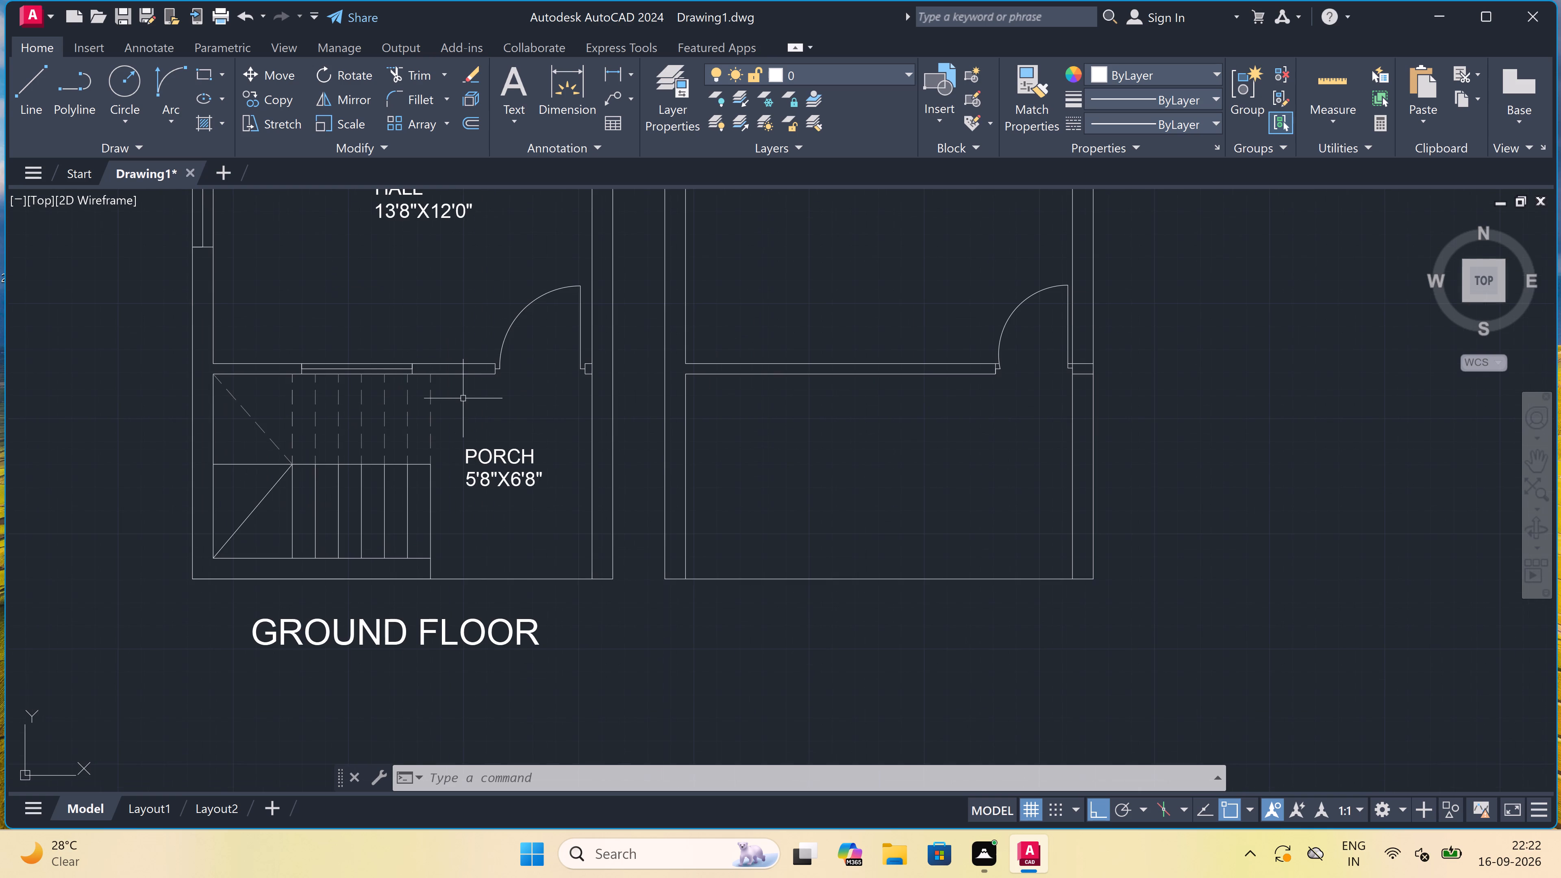
double_click(454, 391)
drag(447, 392, 439, 404)
scroll(376, 438, up, 1)
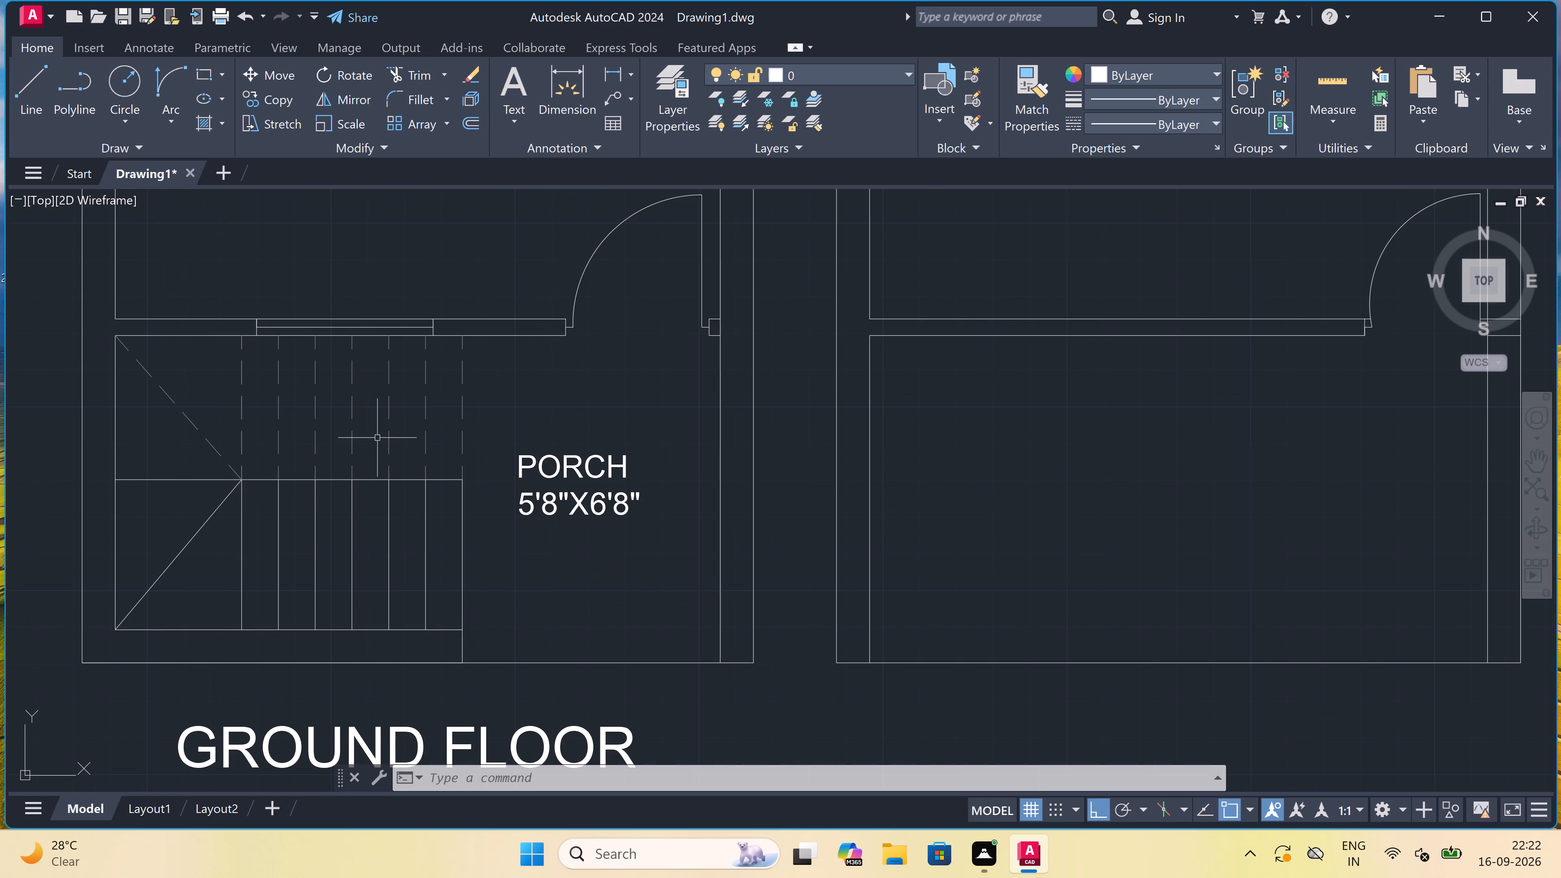
click(667, 393)
drag(667, 393, 665, 397)
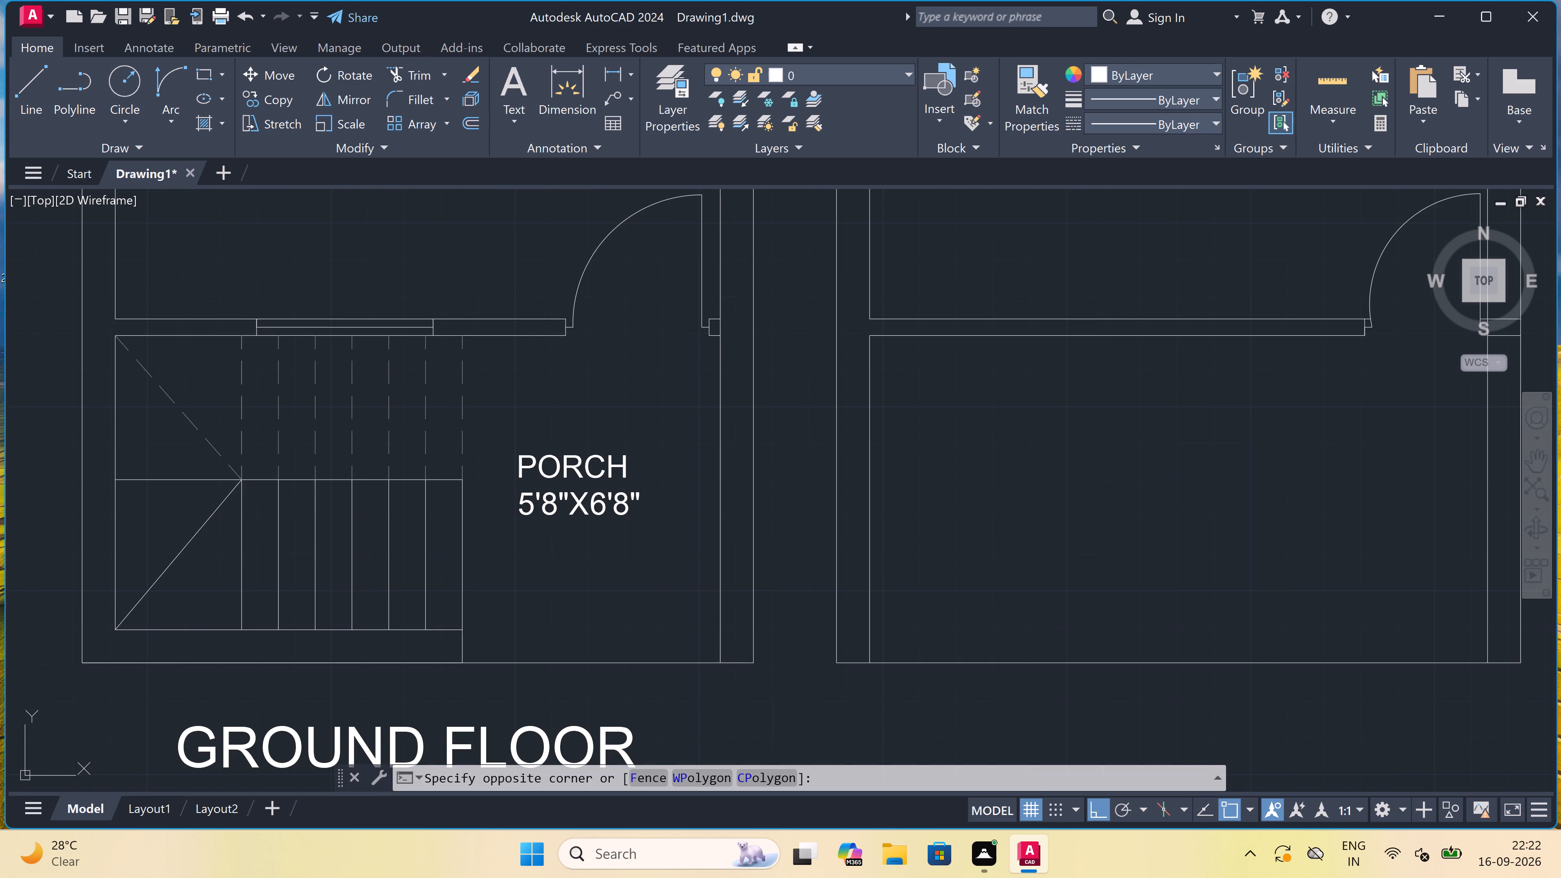
click(156, 577)
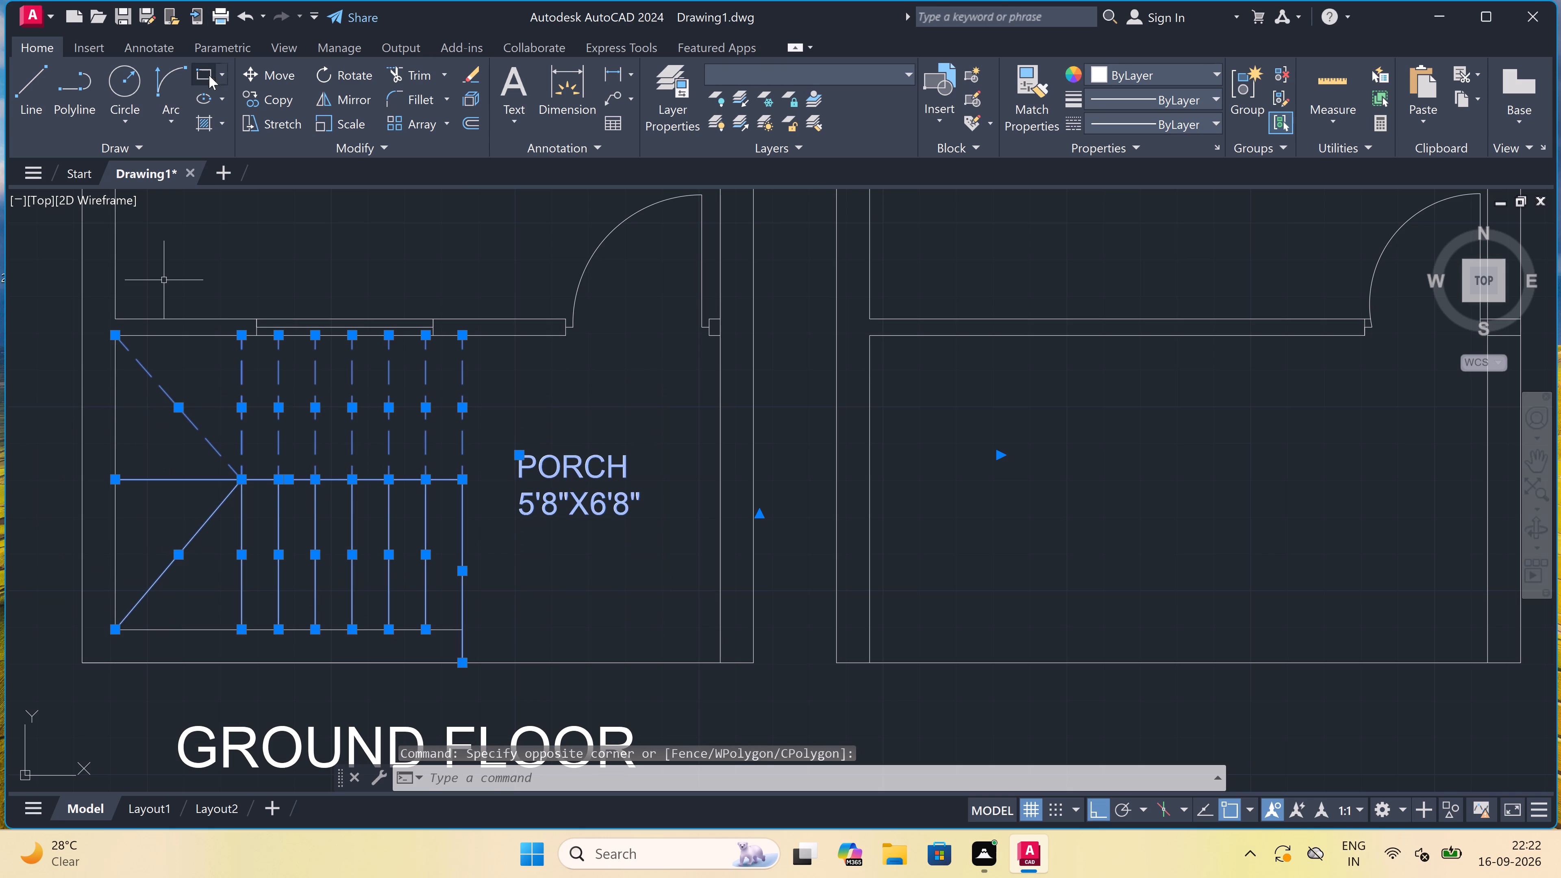
click(258, 100)
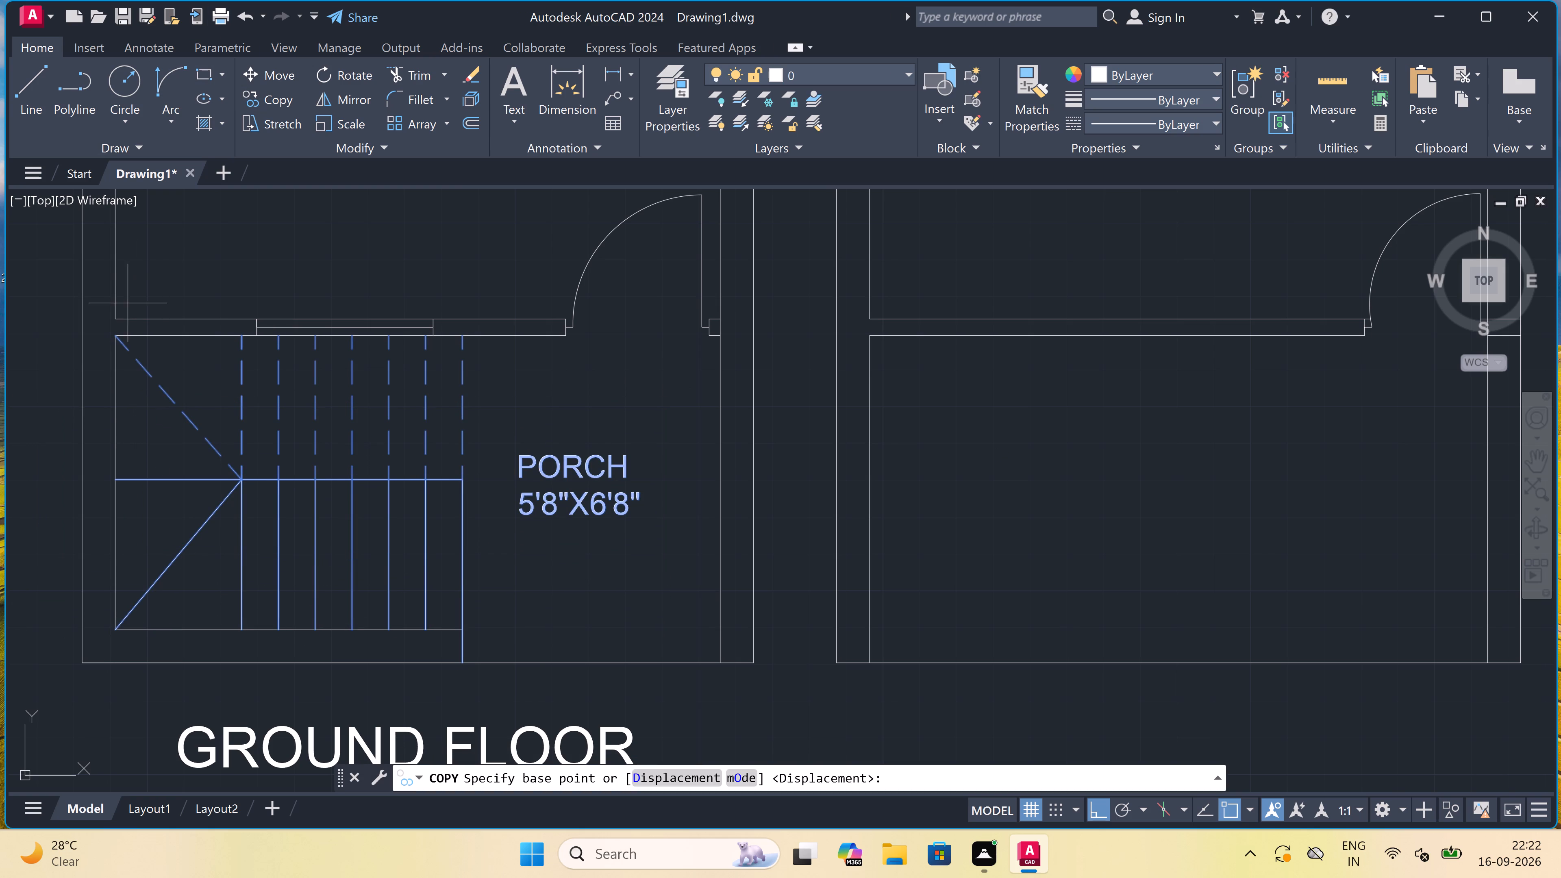
double_click(113, 335)
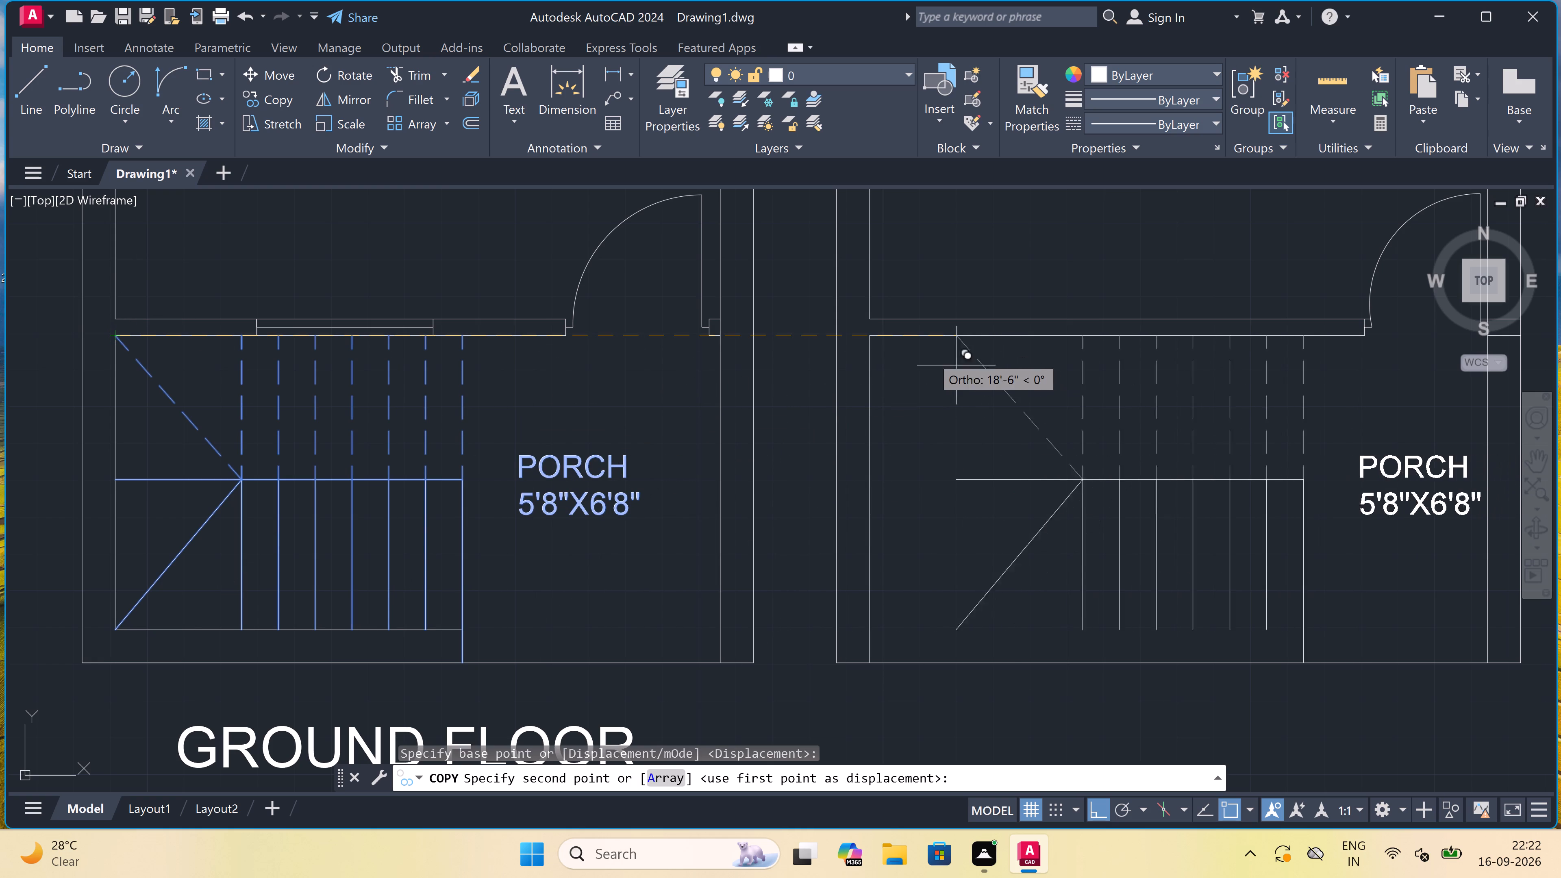
triple_click(869, 338)
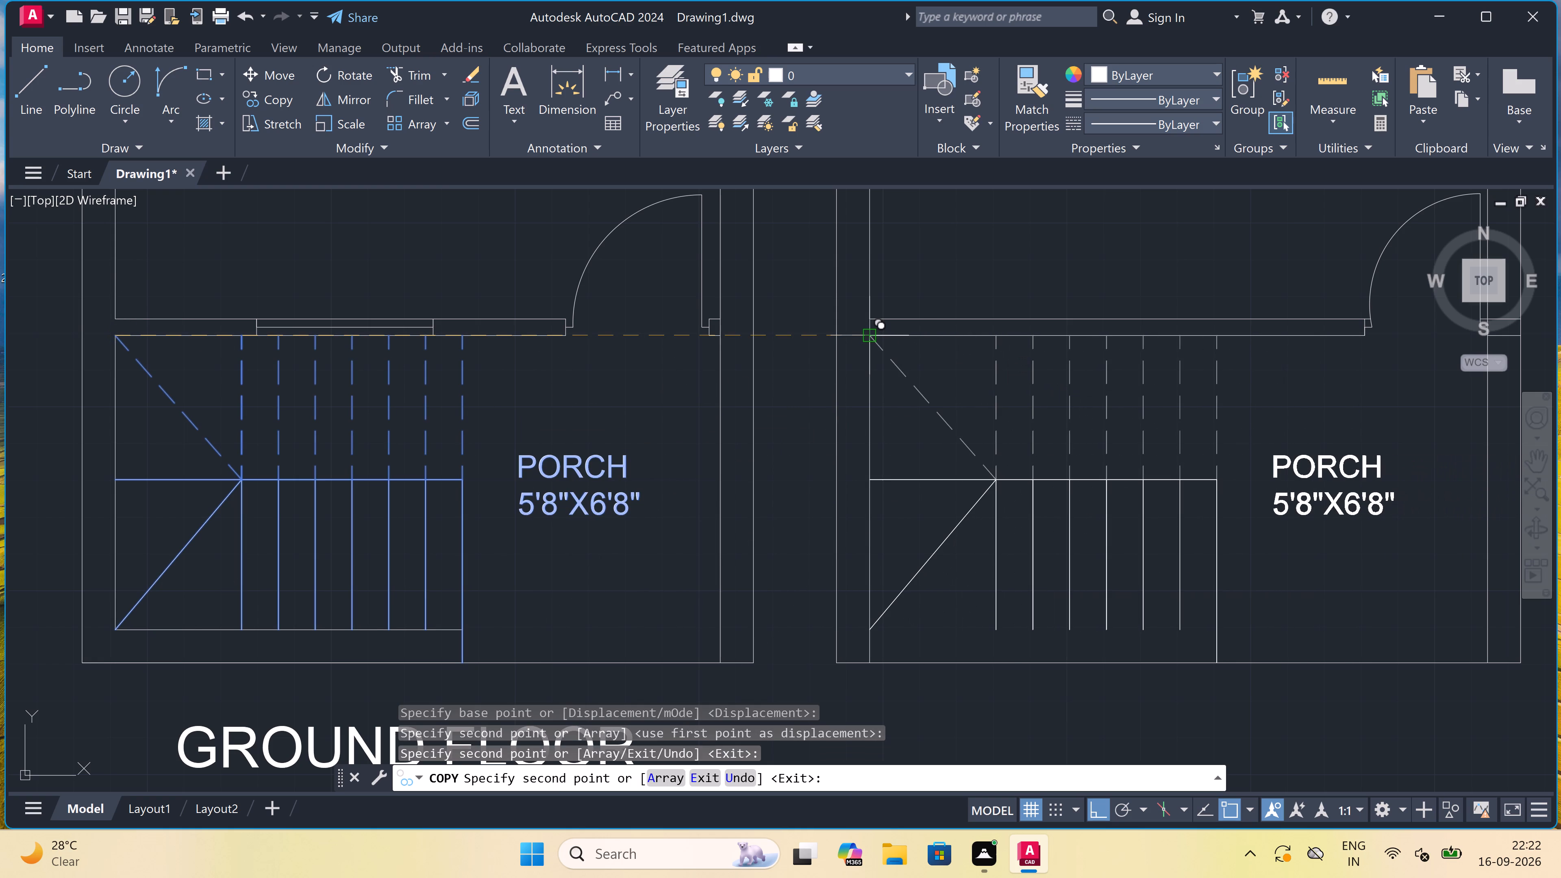
scroll(869, 338, down, 2)
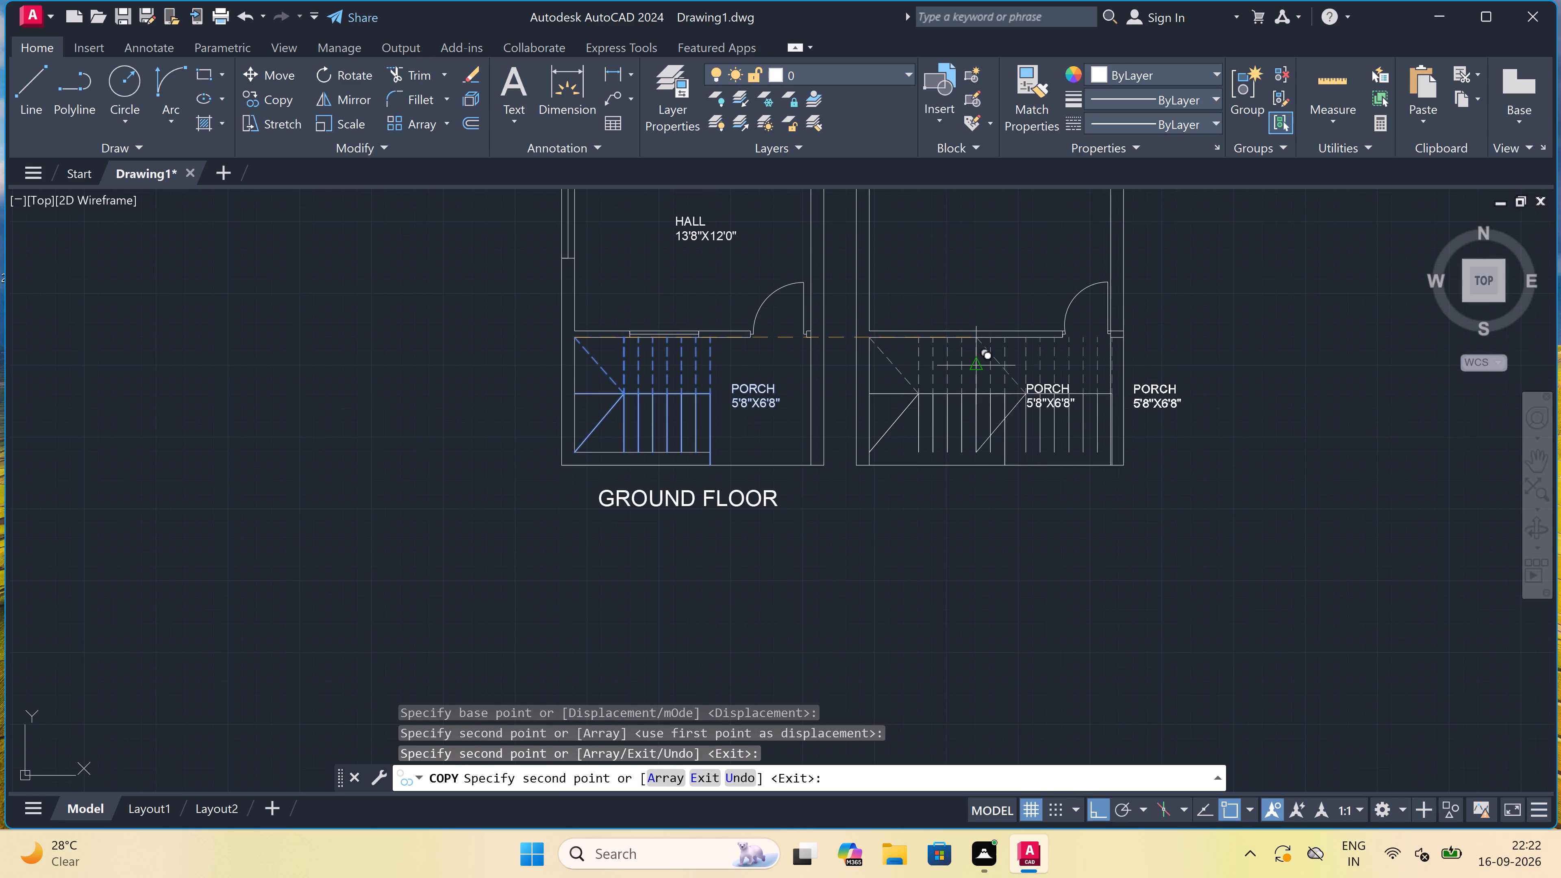
scroll(981, 362, up, 2)
key(Escape)
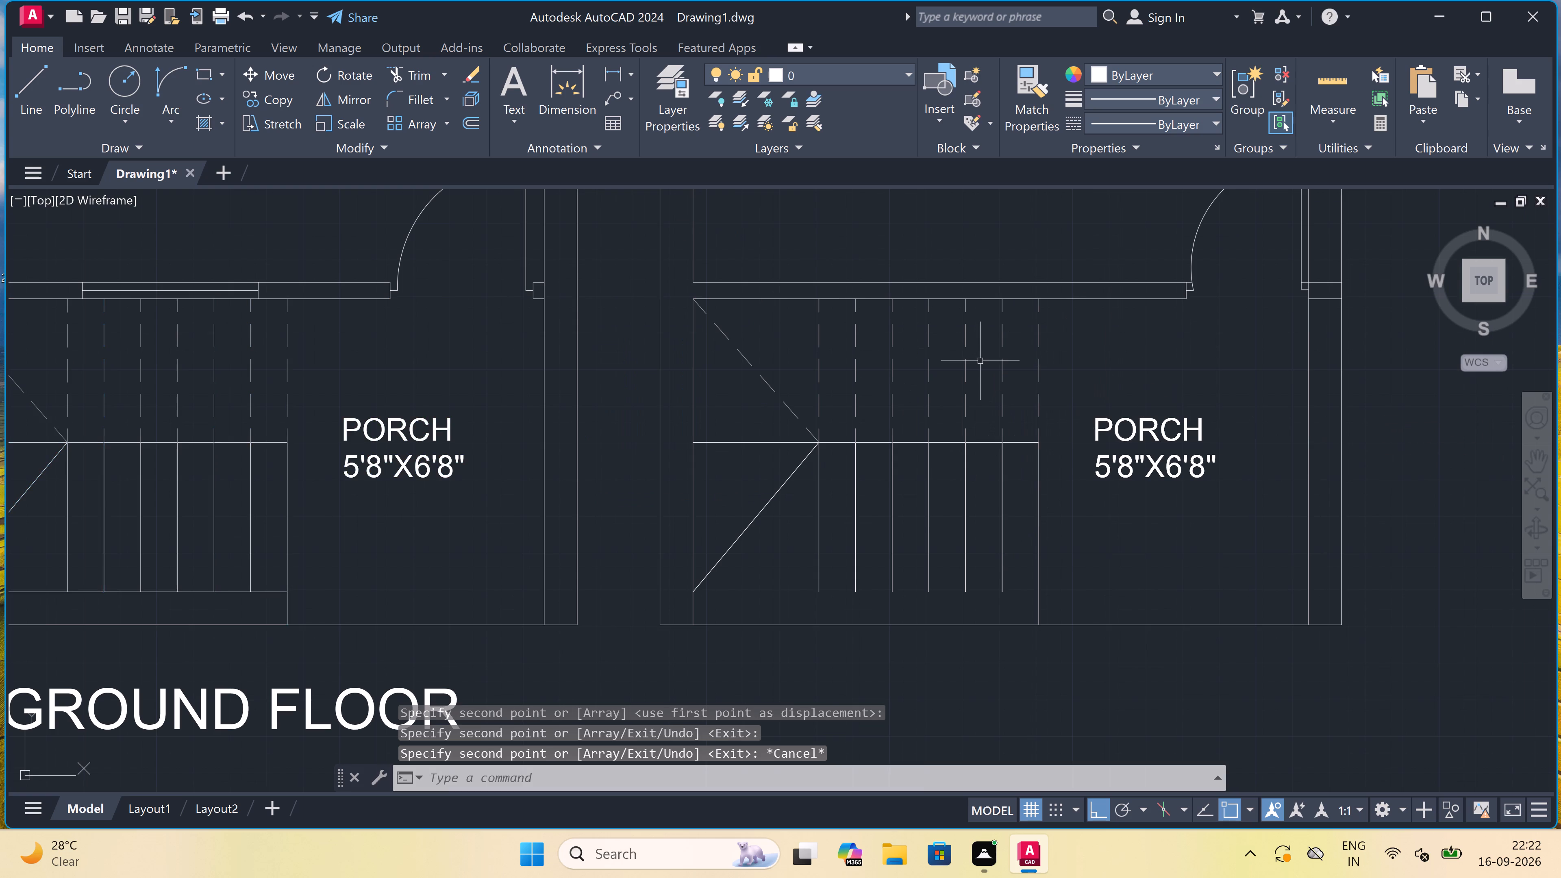
Draw a horizontal line closing the lower ends of the copied stair treads, from the inner wall to the stair's outer edge.
scroll(980, 361, down, 1)
scroll(987, 350, up, 1)
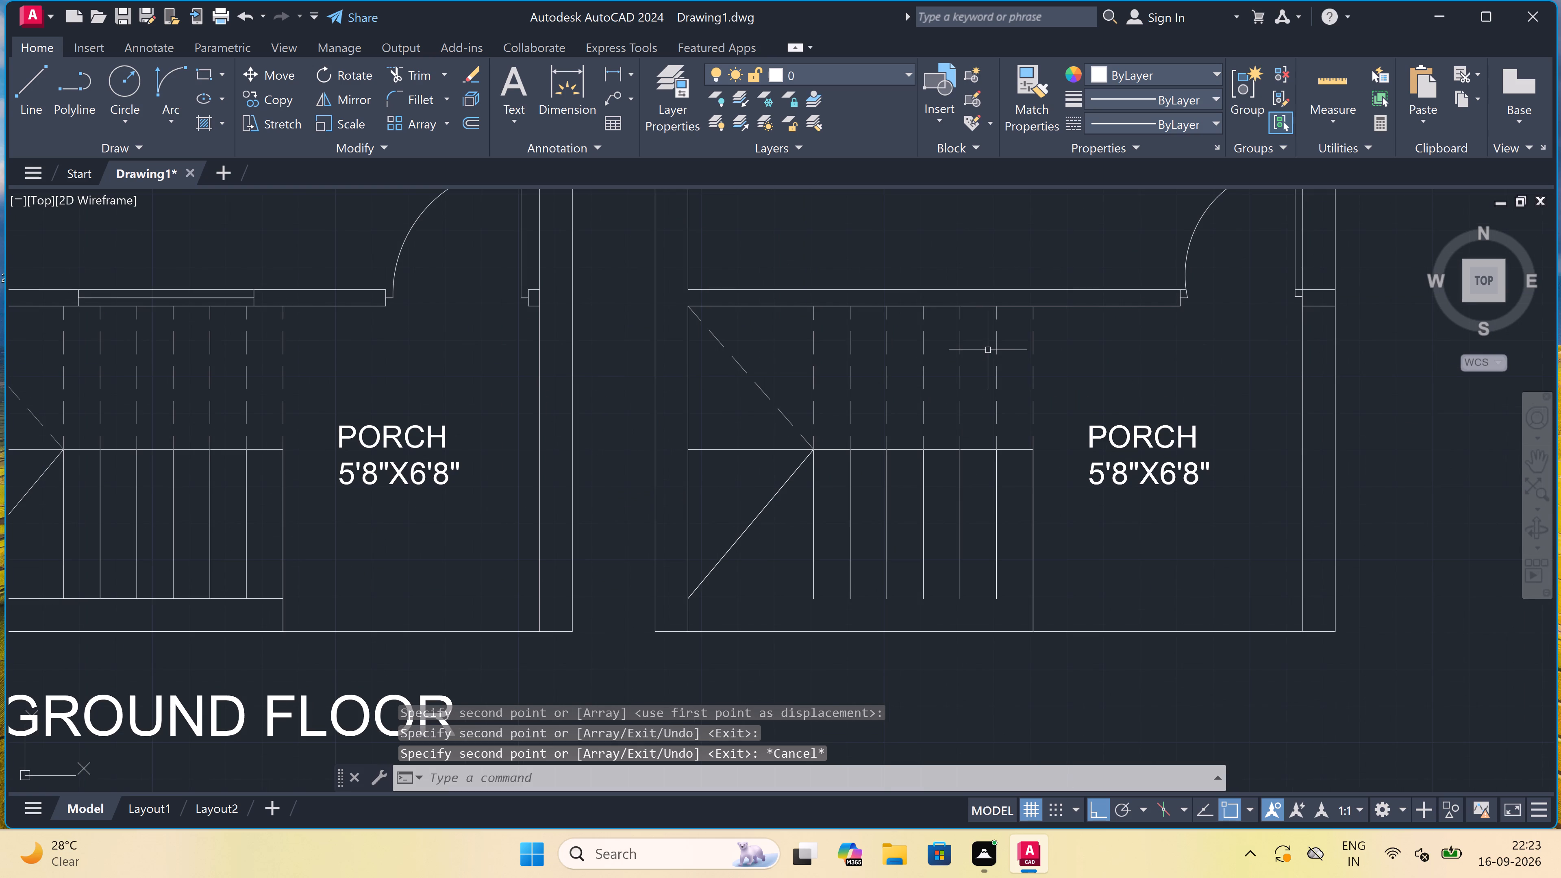
key(l)
key(space)
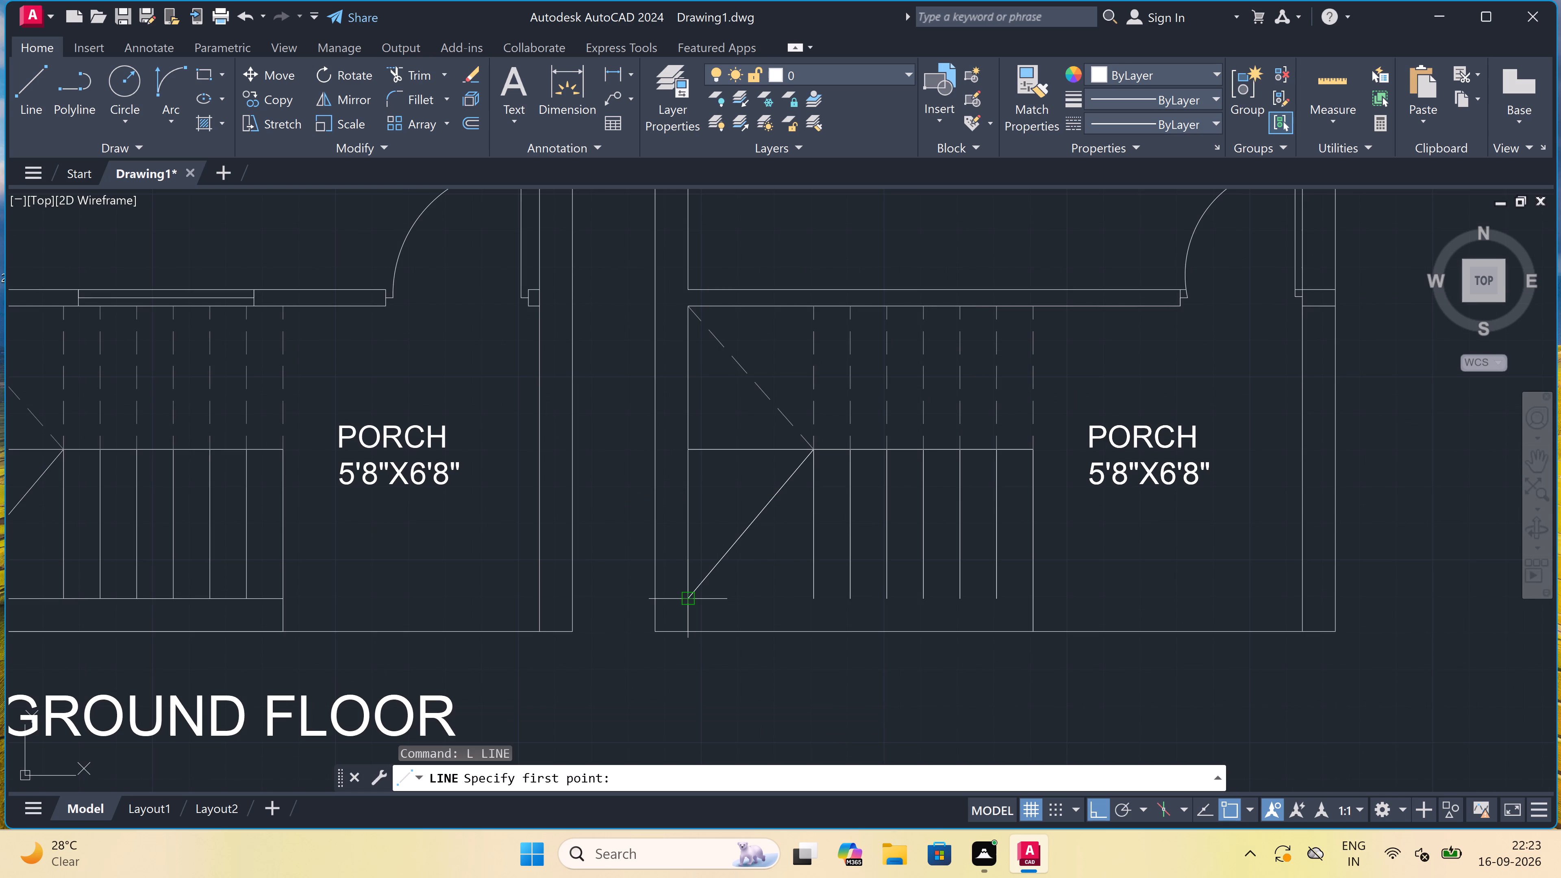
click(687, 594)
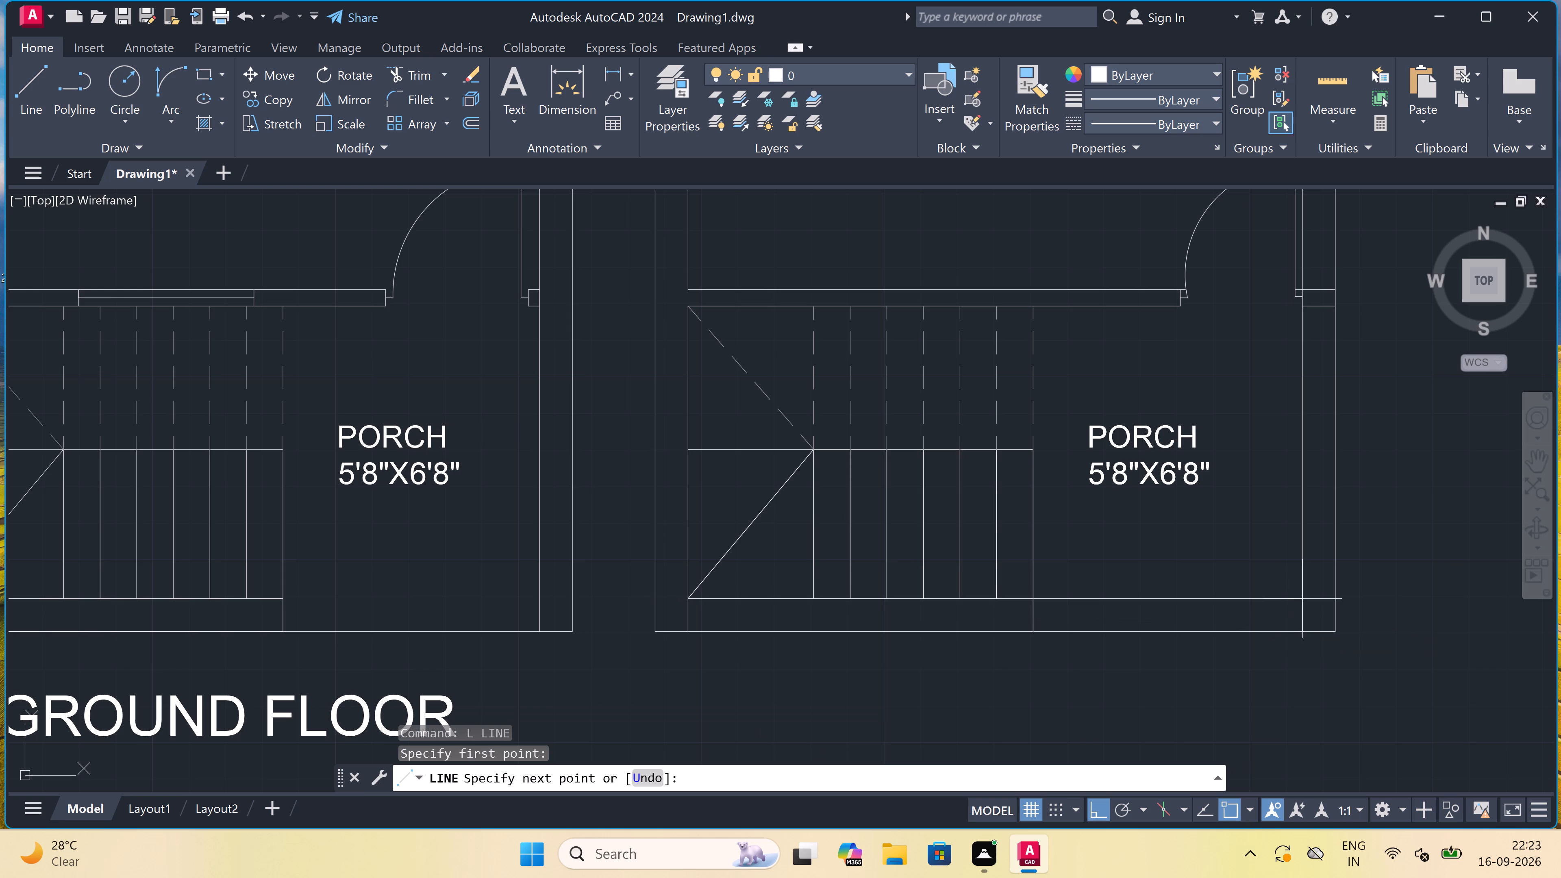
click(1028, 594)
key(Escape)
Draw a 5' window in the left outer wall of the second plan's top room, with a centre line and two end lines.
scroll(979, 542, down, 1)
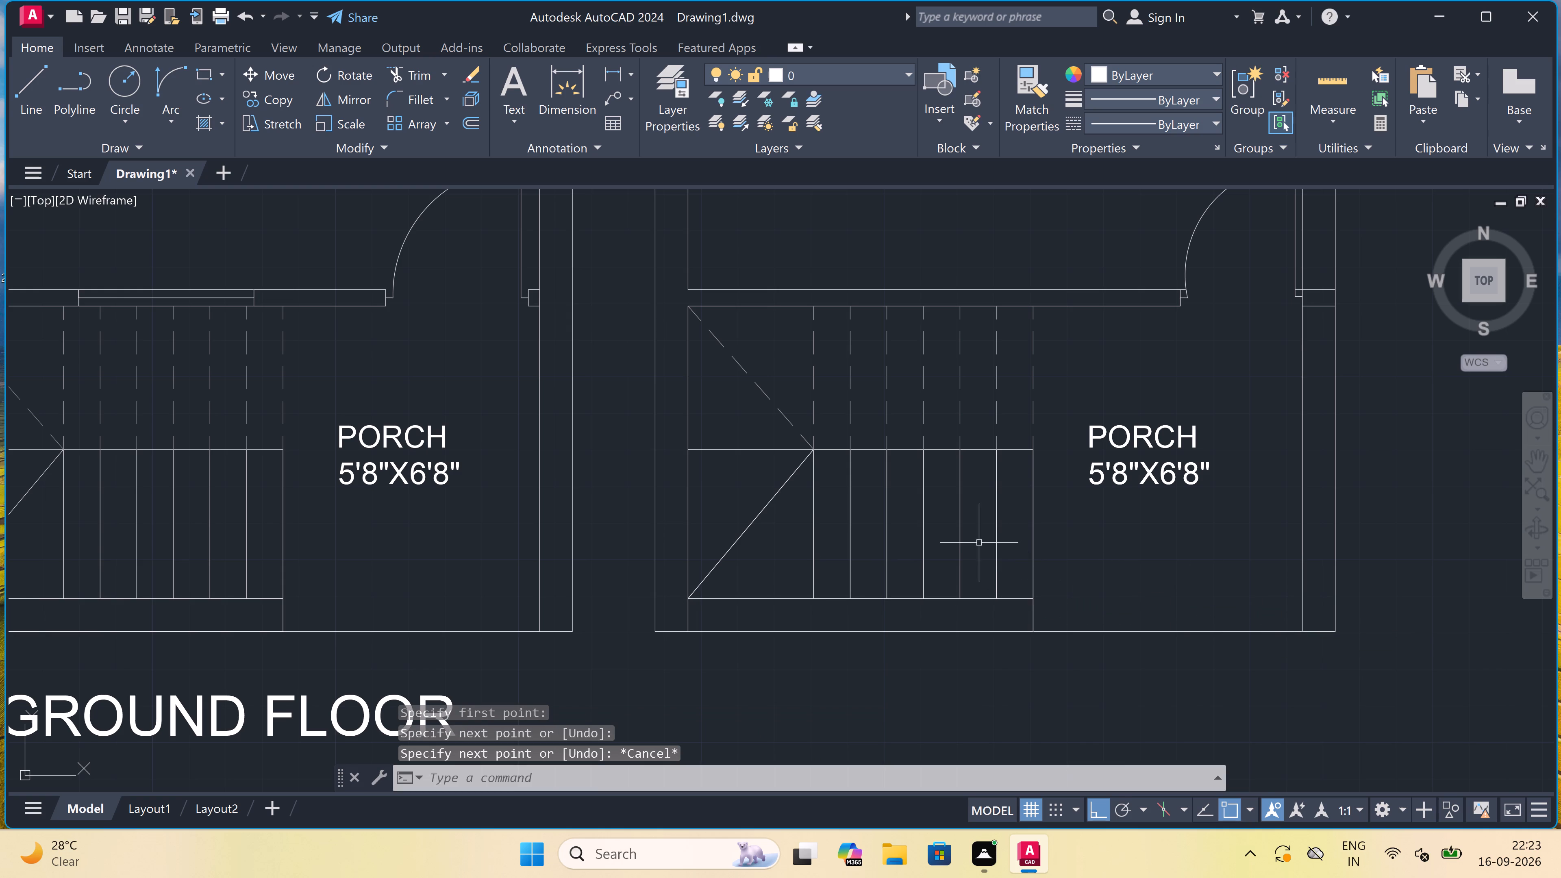
scroll(979, 543, down, 2)
scroll(1124, 527, down, 1)
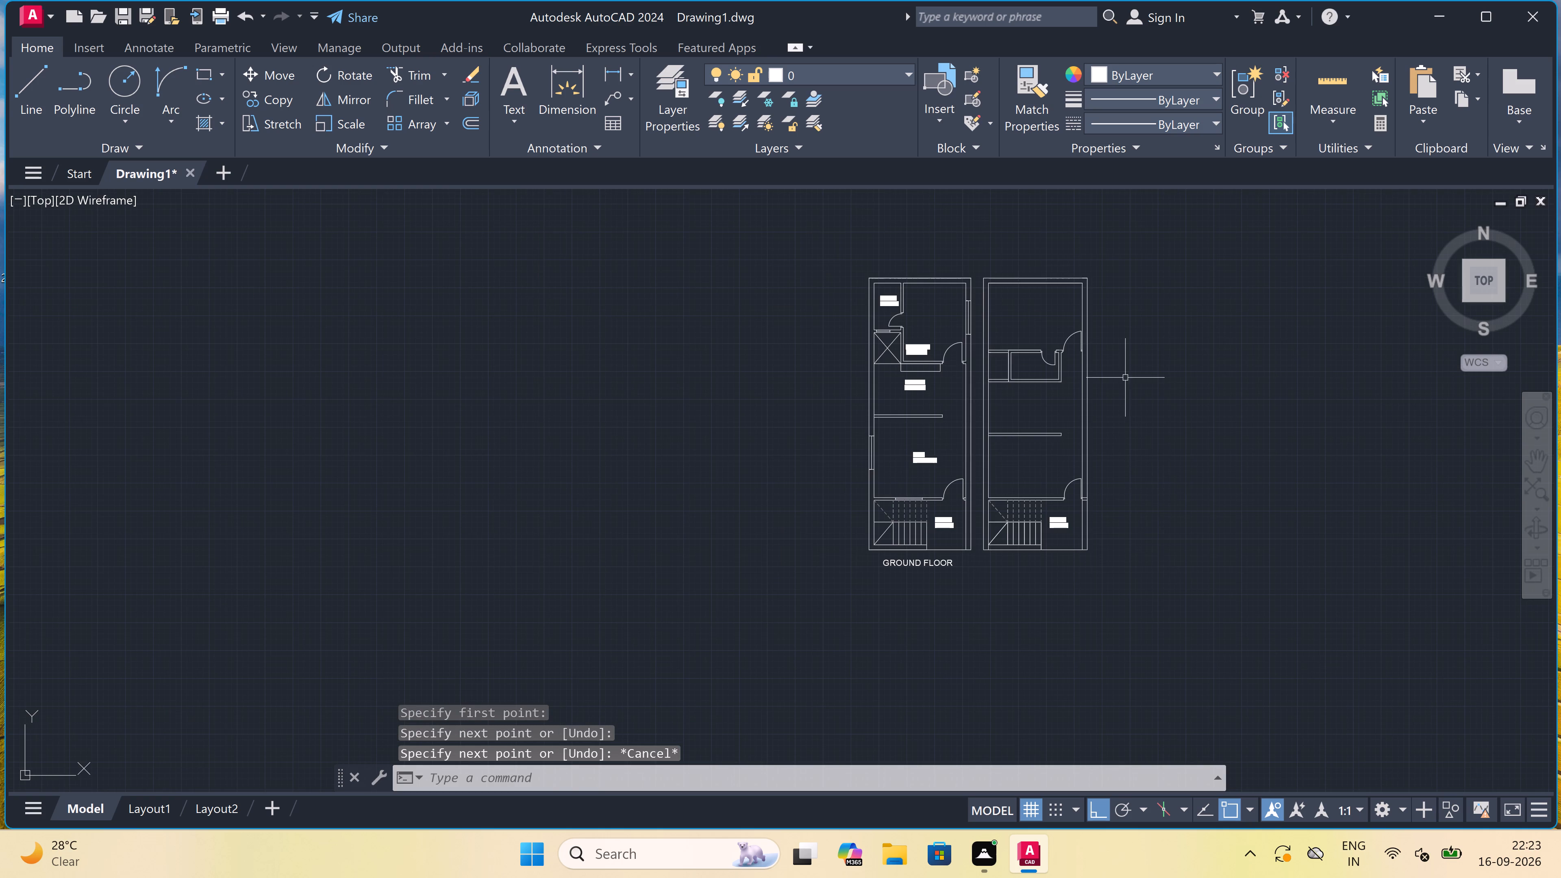
scroll(1072, 239, up, 2)
scroll(1102, 409, up, 1)
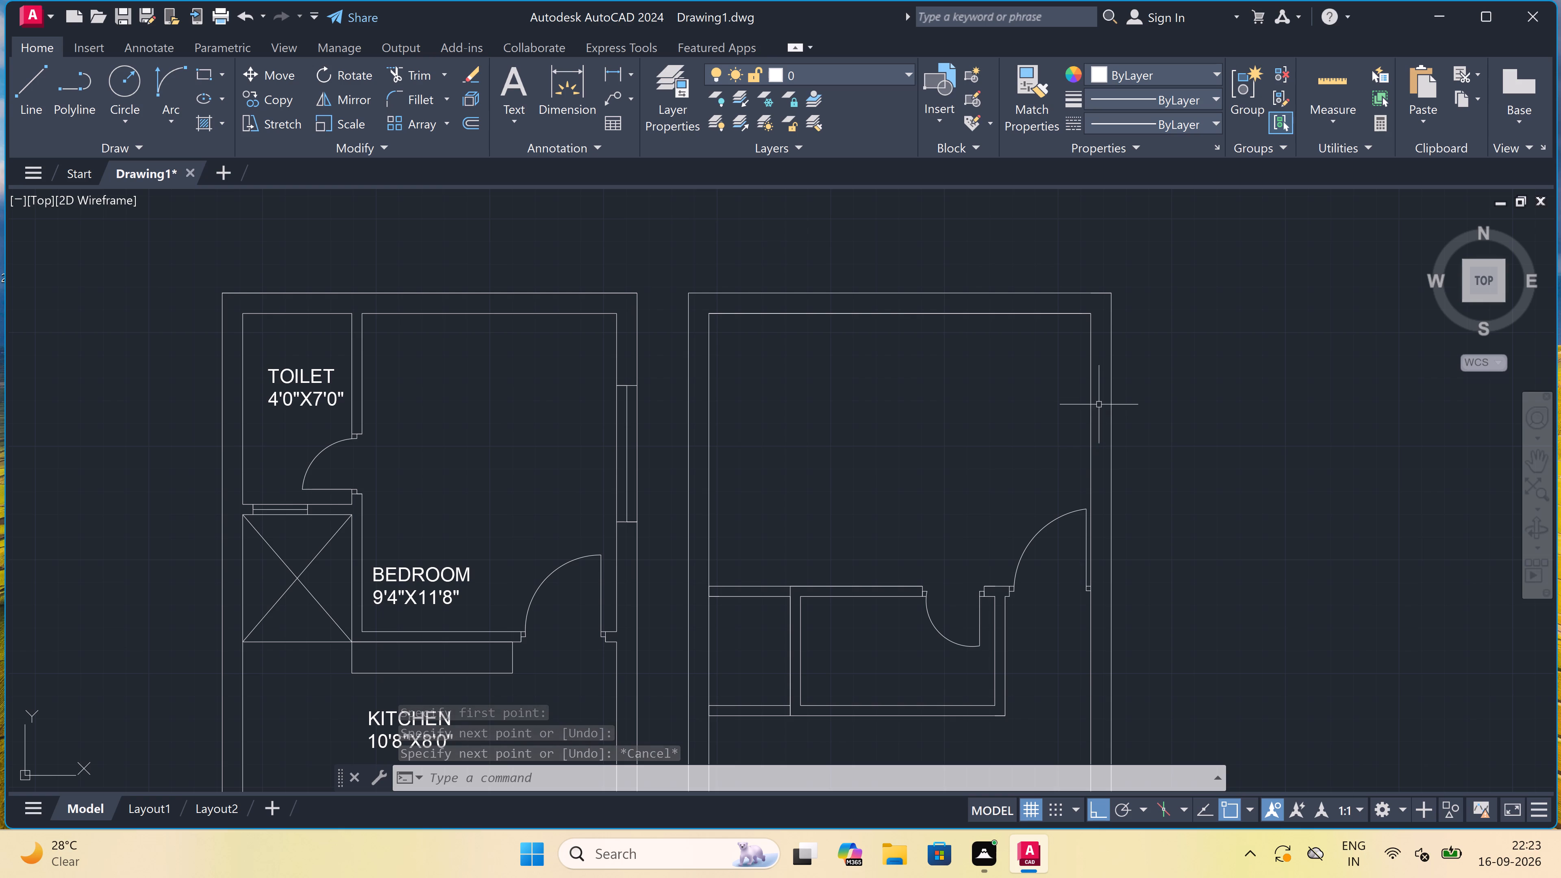
key(space)
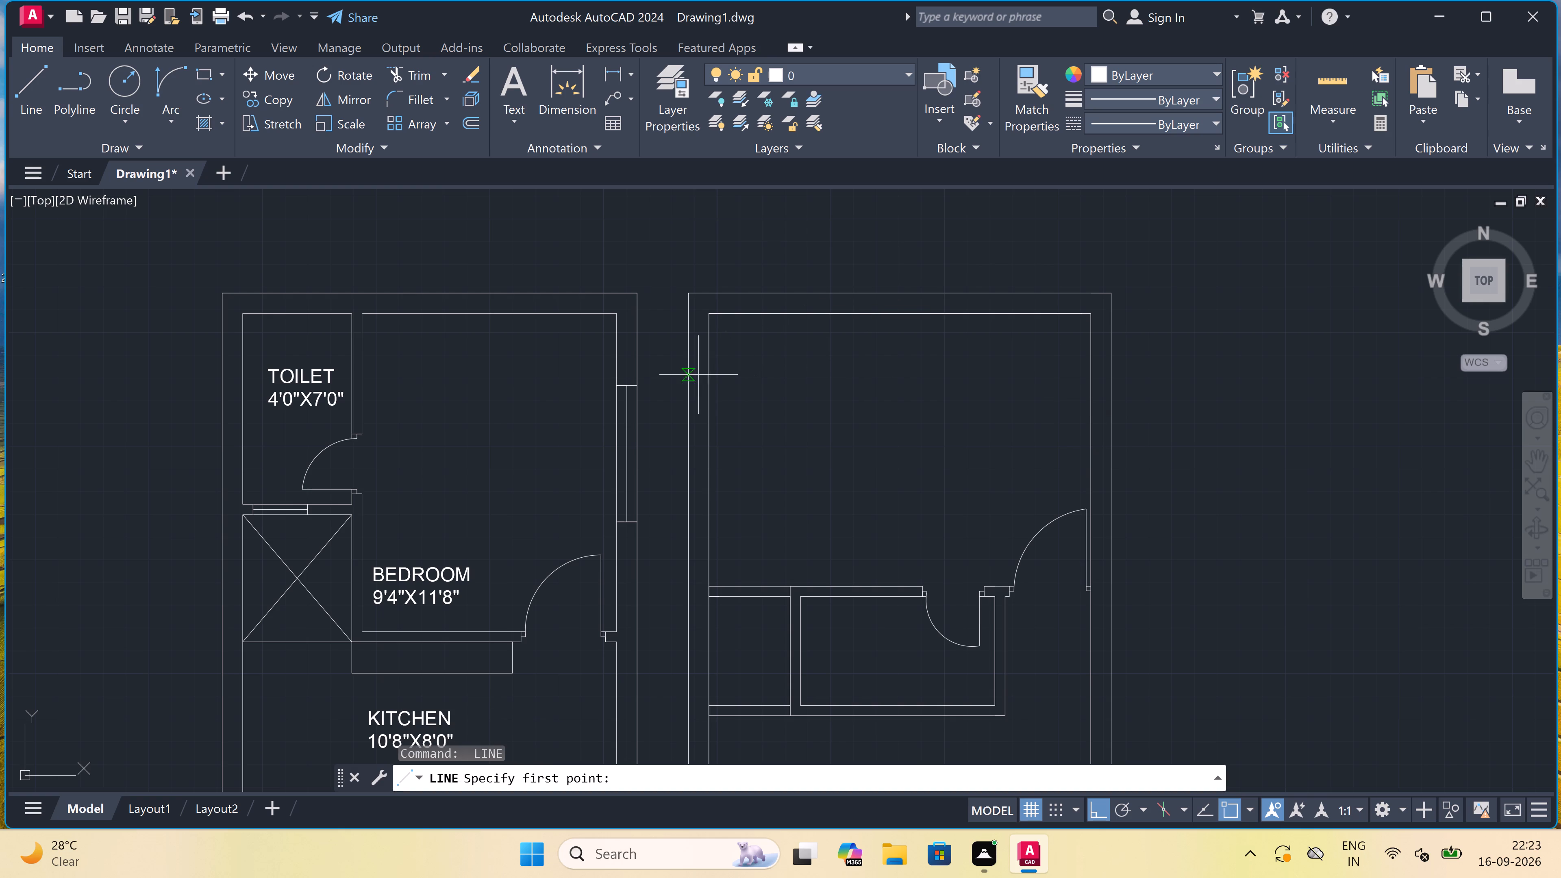
click(687, 372)
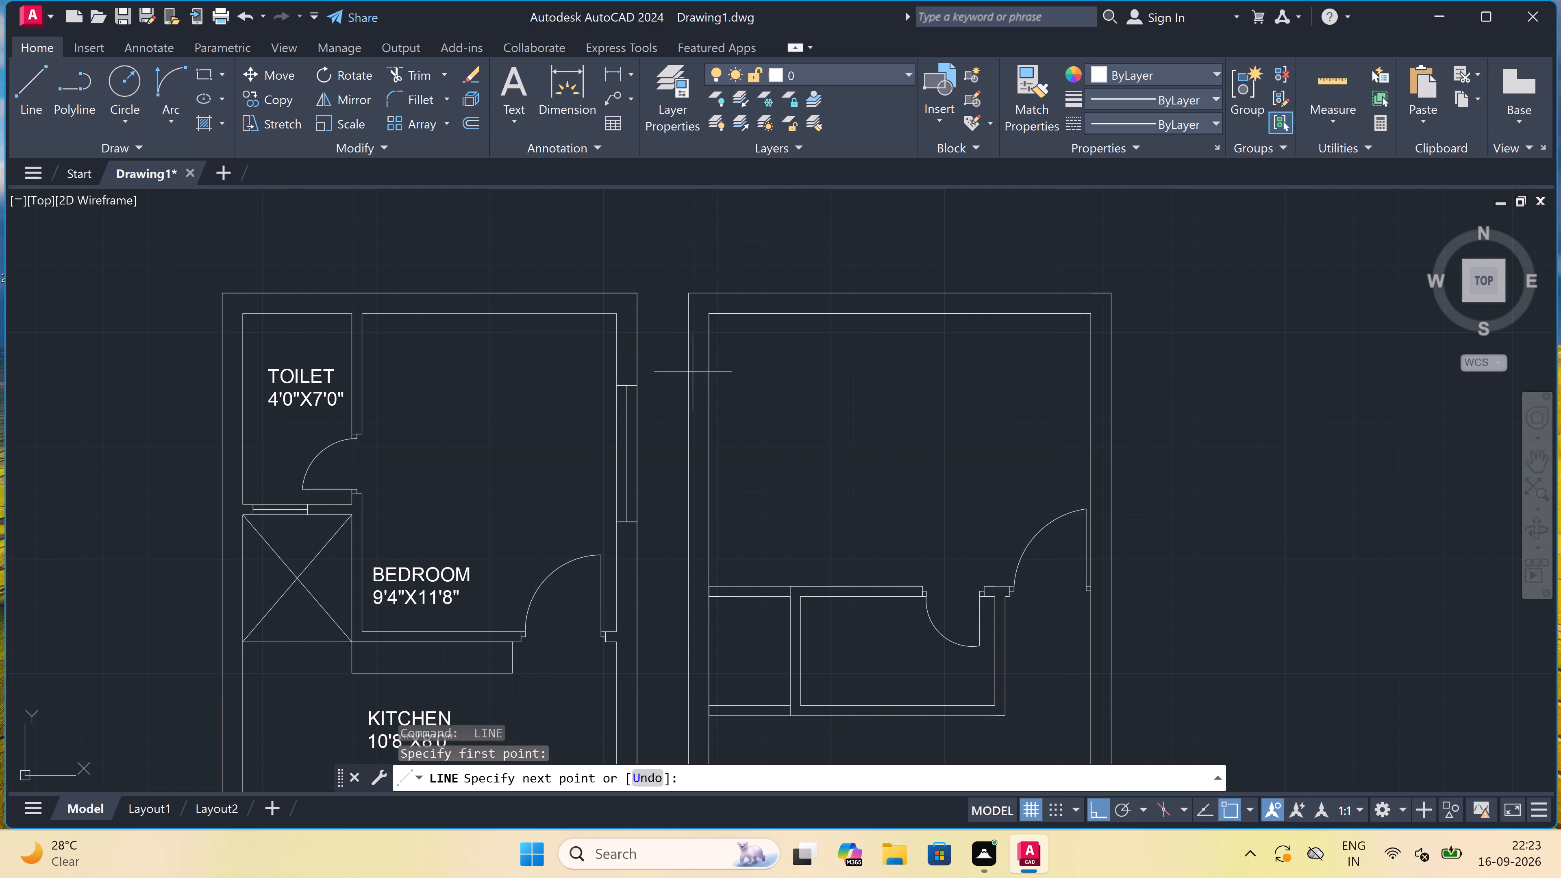
click(705, 368)
double_click(695, 368)
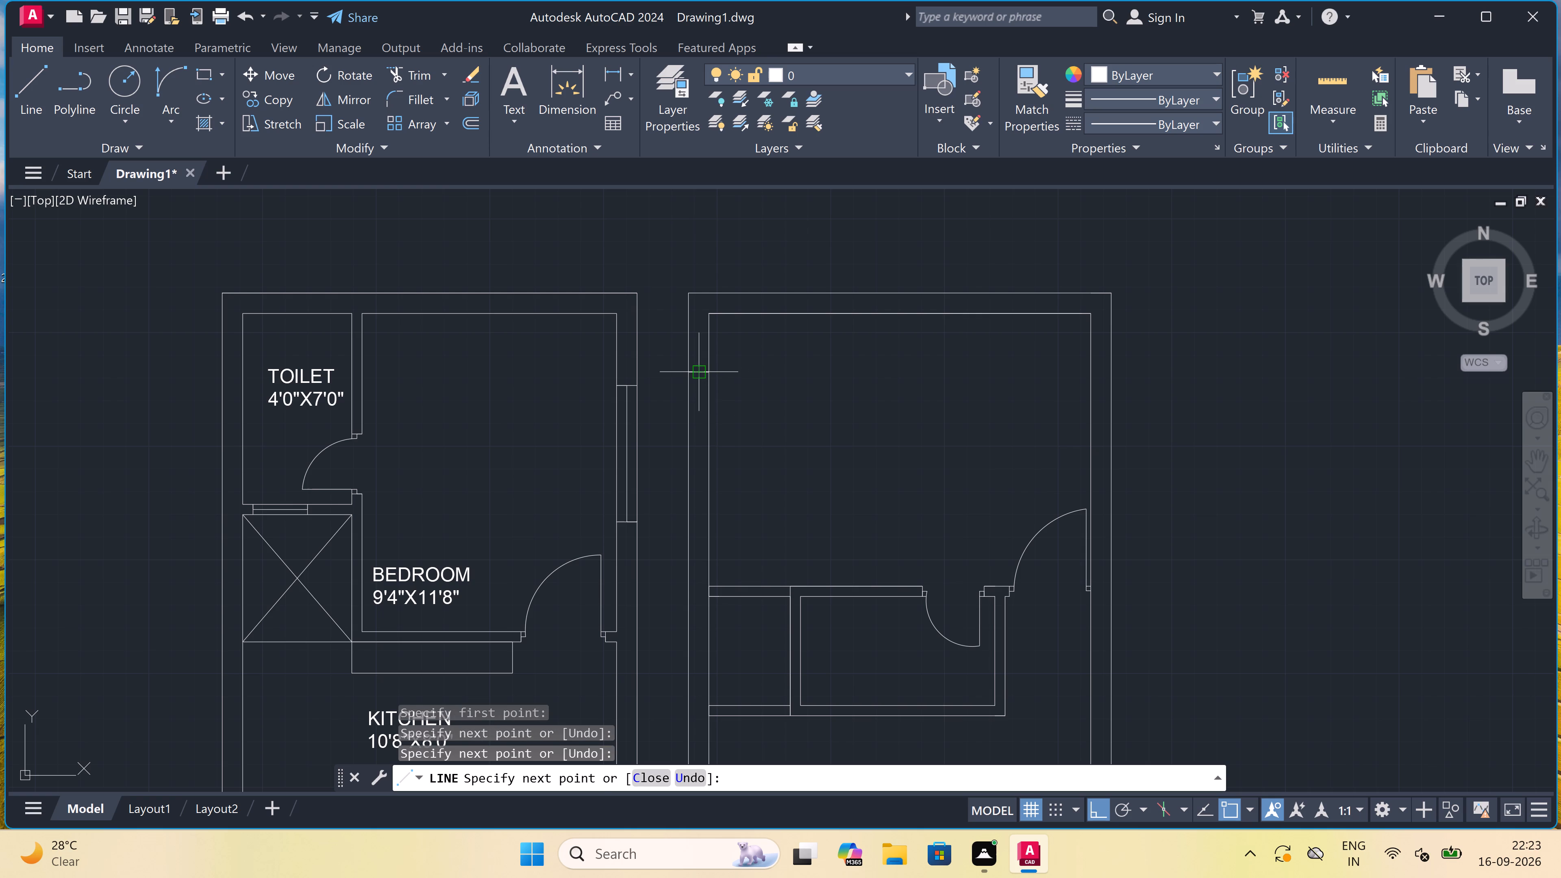
key(5)
key(apostrophe)
key(space)
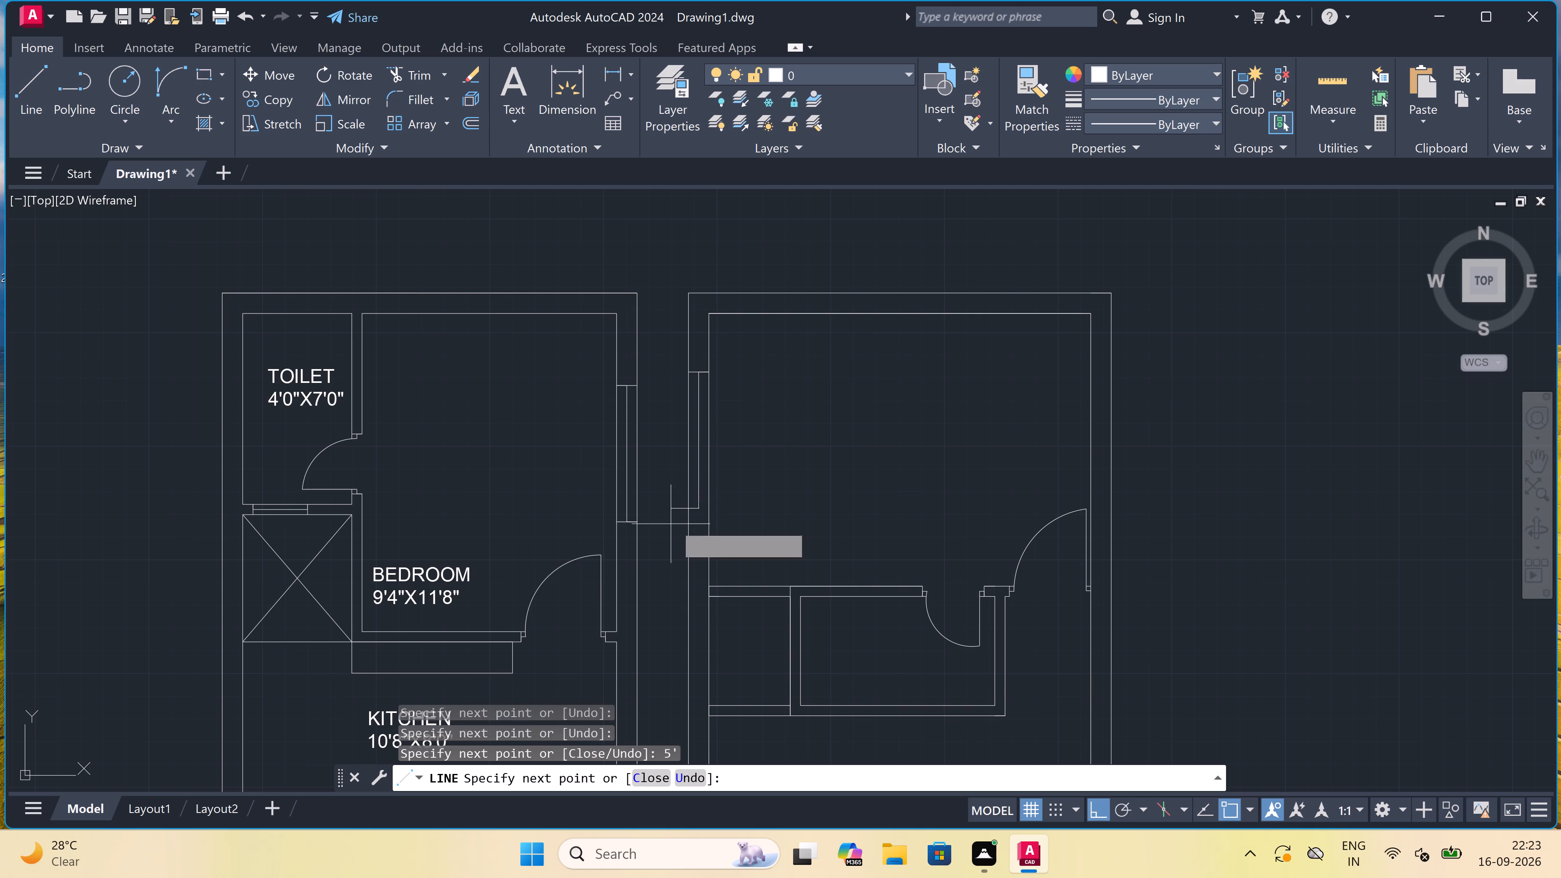
triple_click(689, 510)
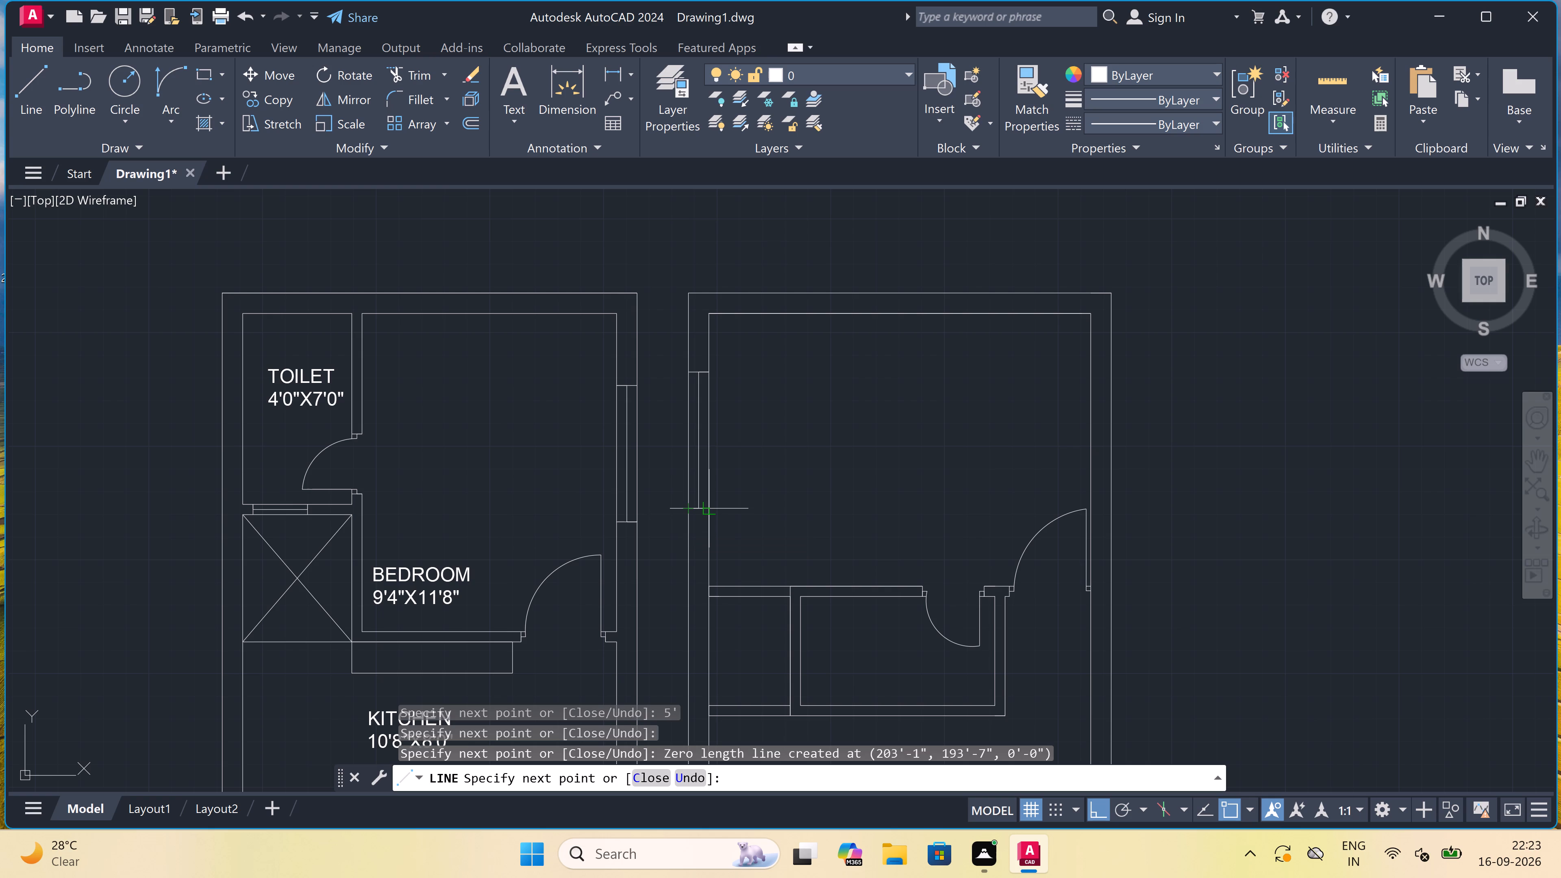
double_click(714, 508)
key(Escape)
On layer line 1, draw a diagonal across the small bay beside the enclosed room, from its upper-right to its lower-left inner corner.
scroll(751, 438, down, 3)
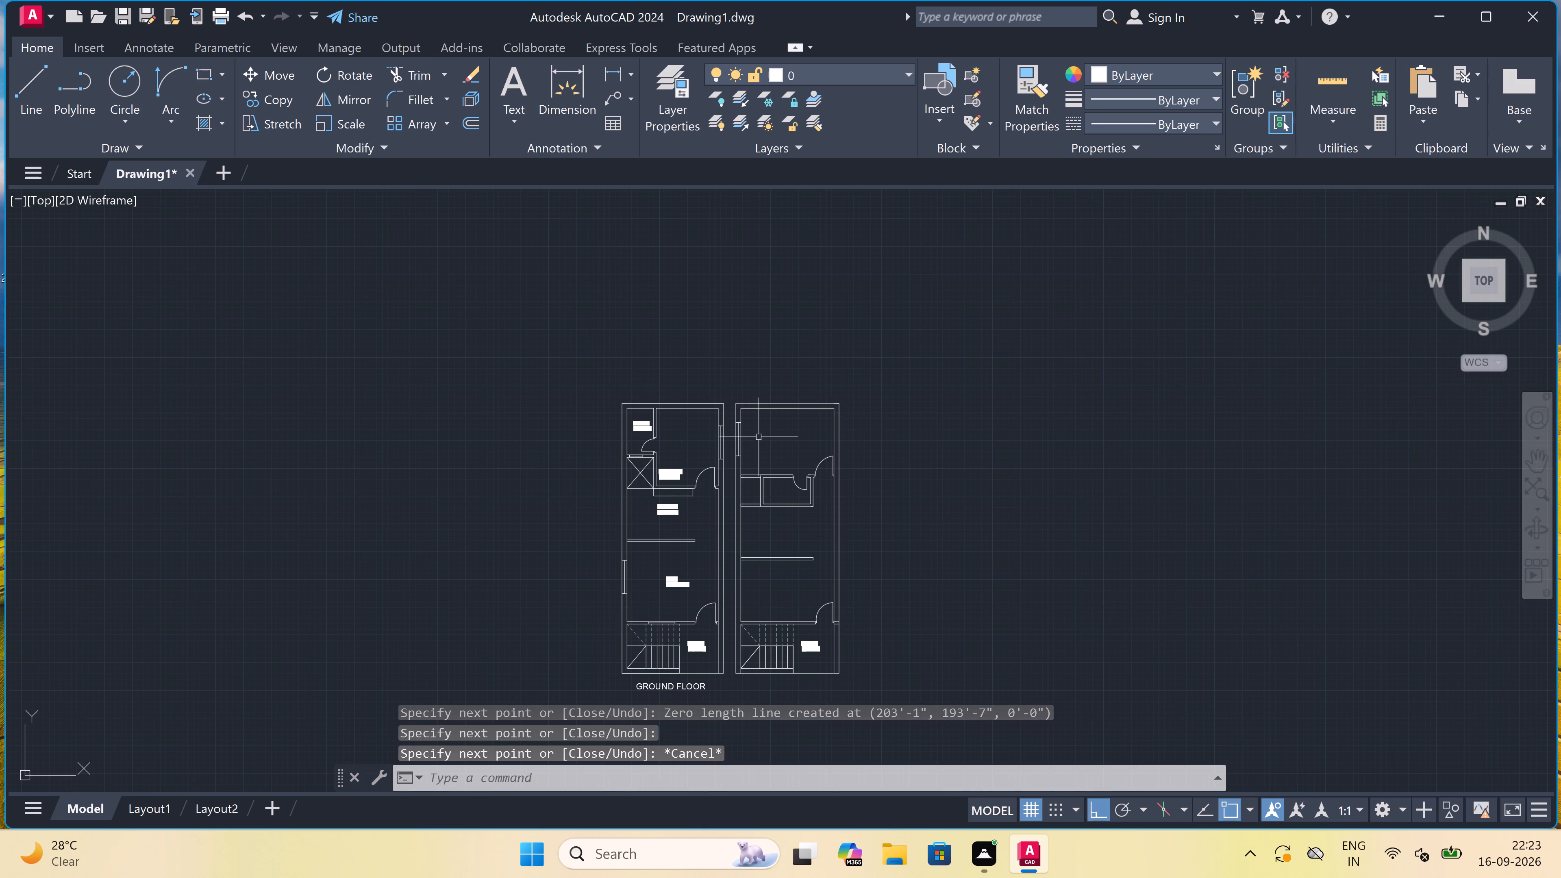
key(space)
scroll(753, 487, up, 3)
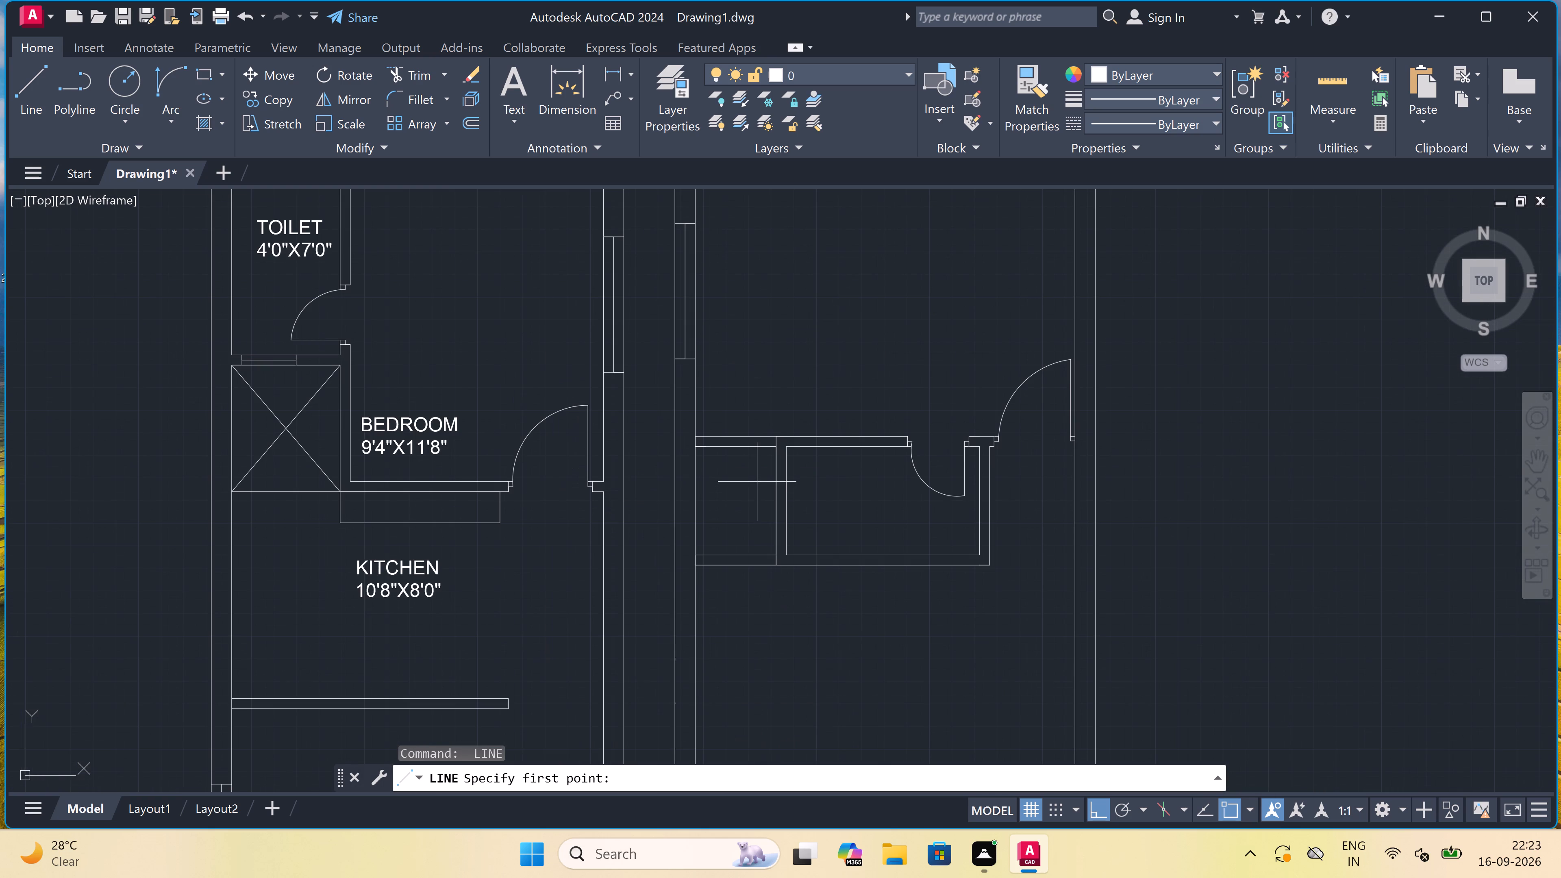
scroll(762, 471, up, 1)
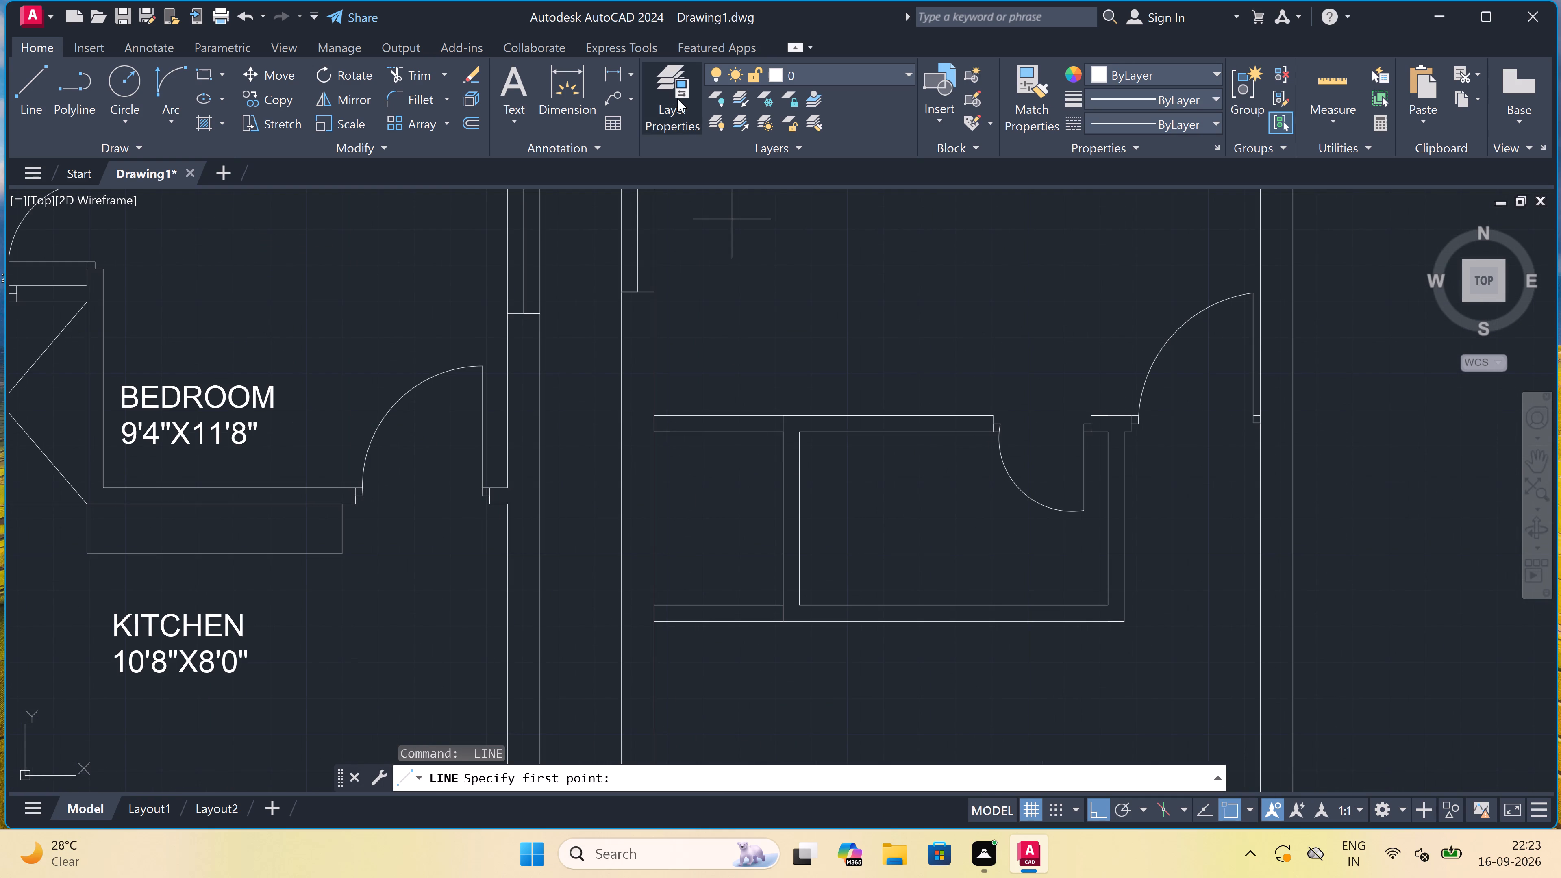
key(Escape)
double_click(804, 64)
click(805, 78)
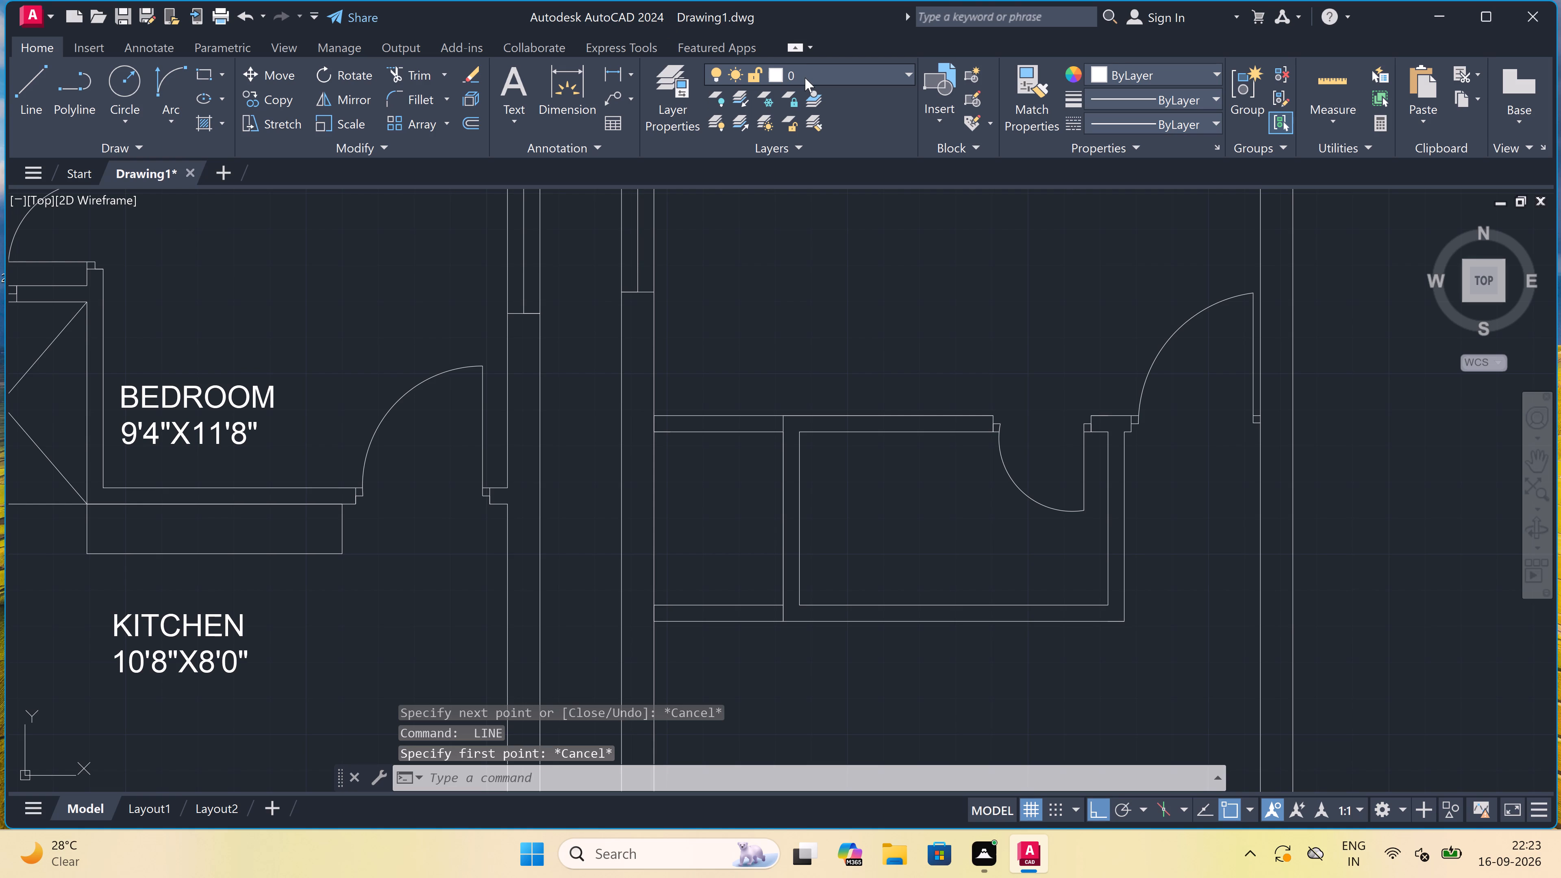
click(806, 120)
key(l)
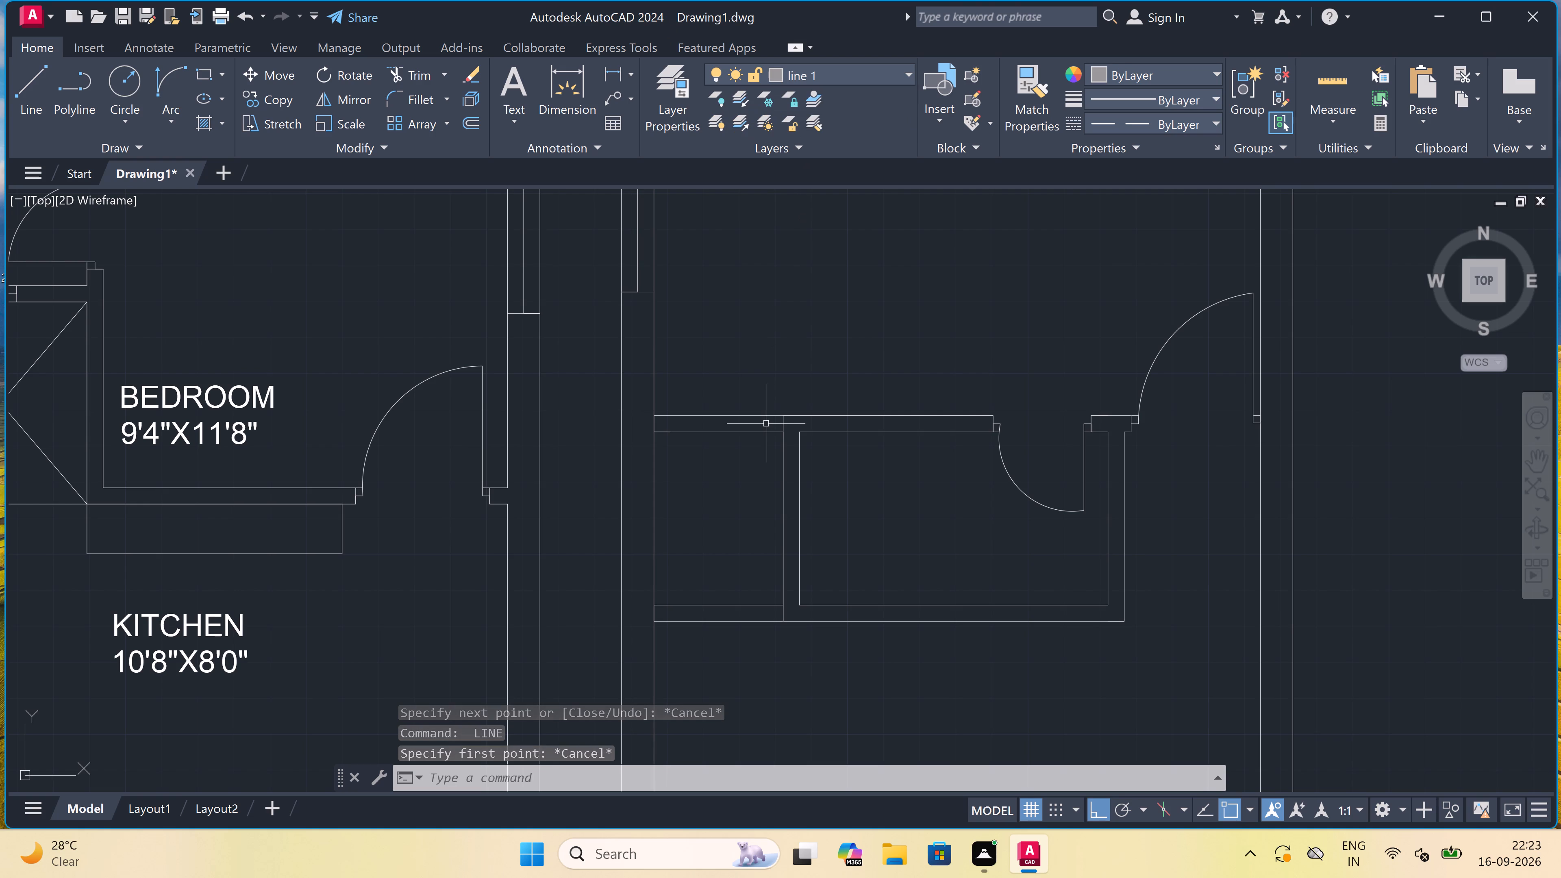
key(space)
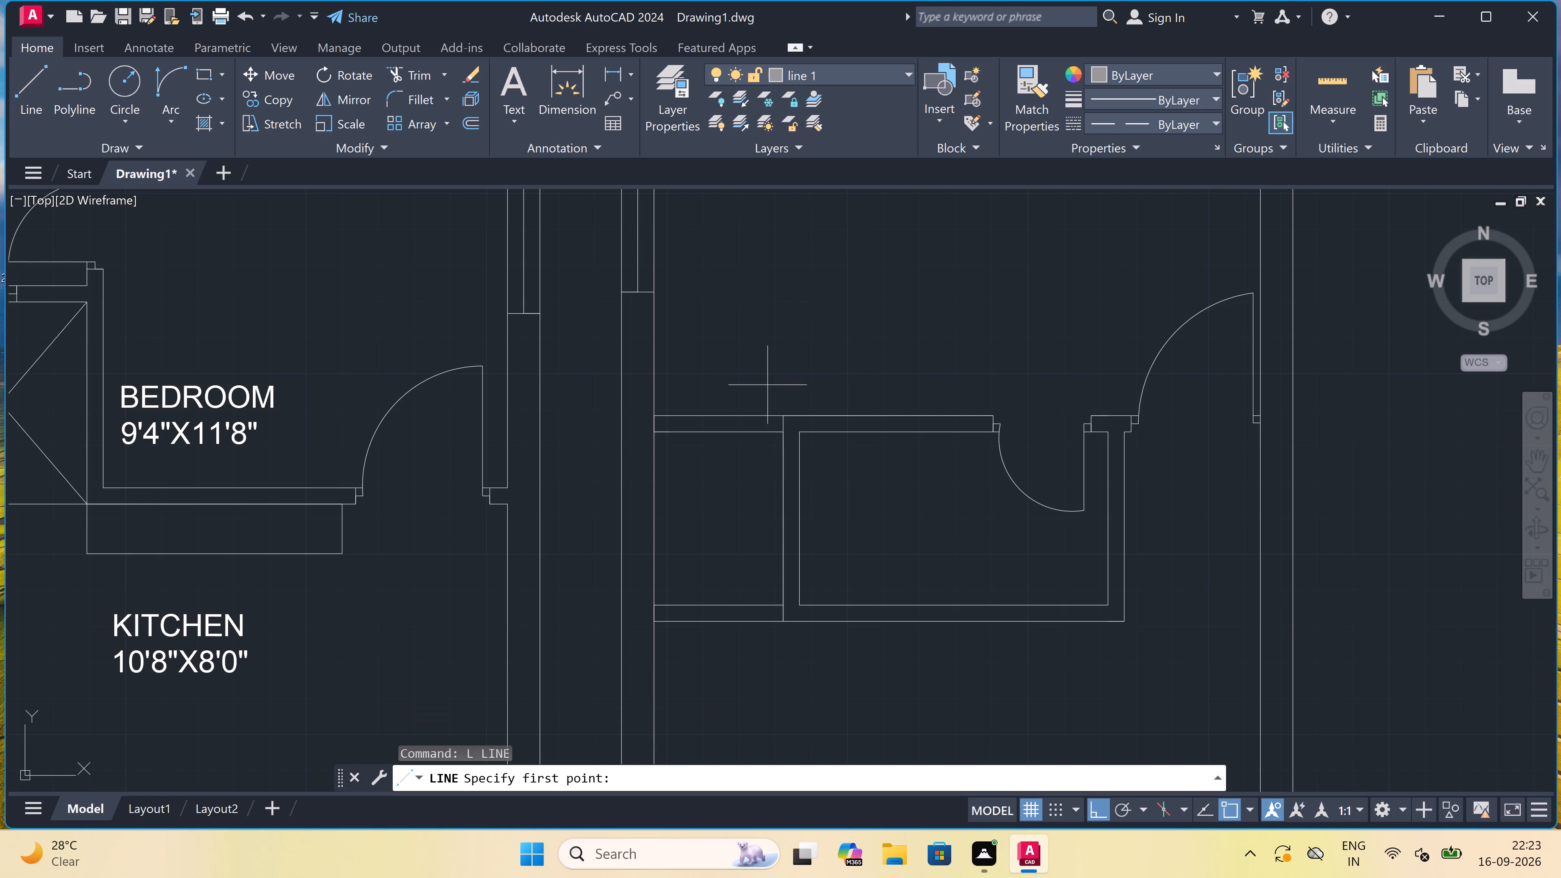
scroll(768, 442, up, 1)
click(788, 428)
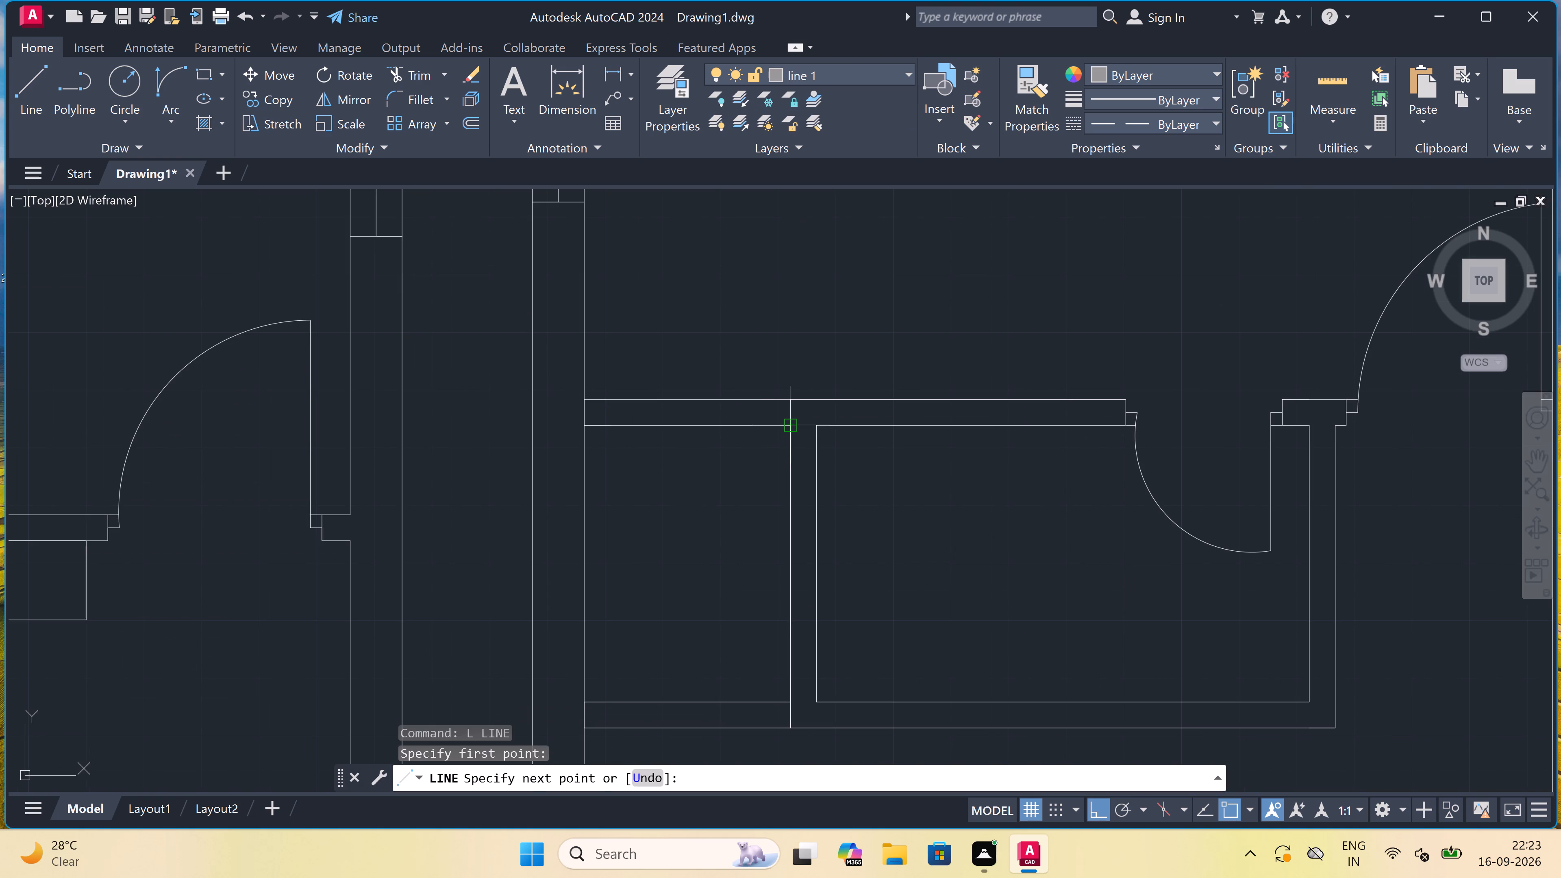
key(F8)
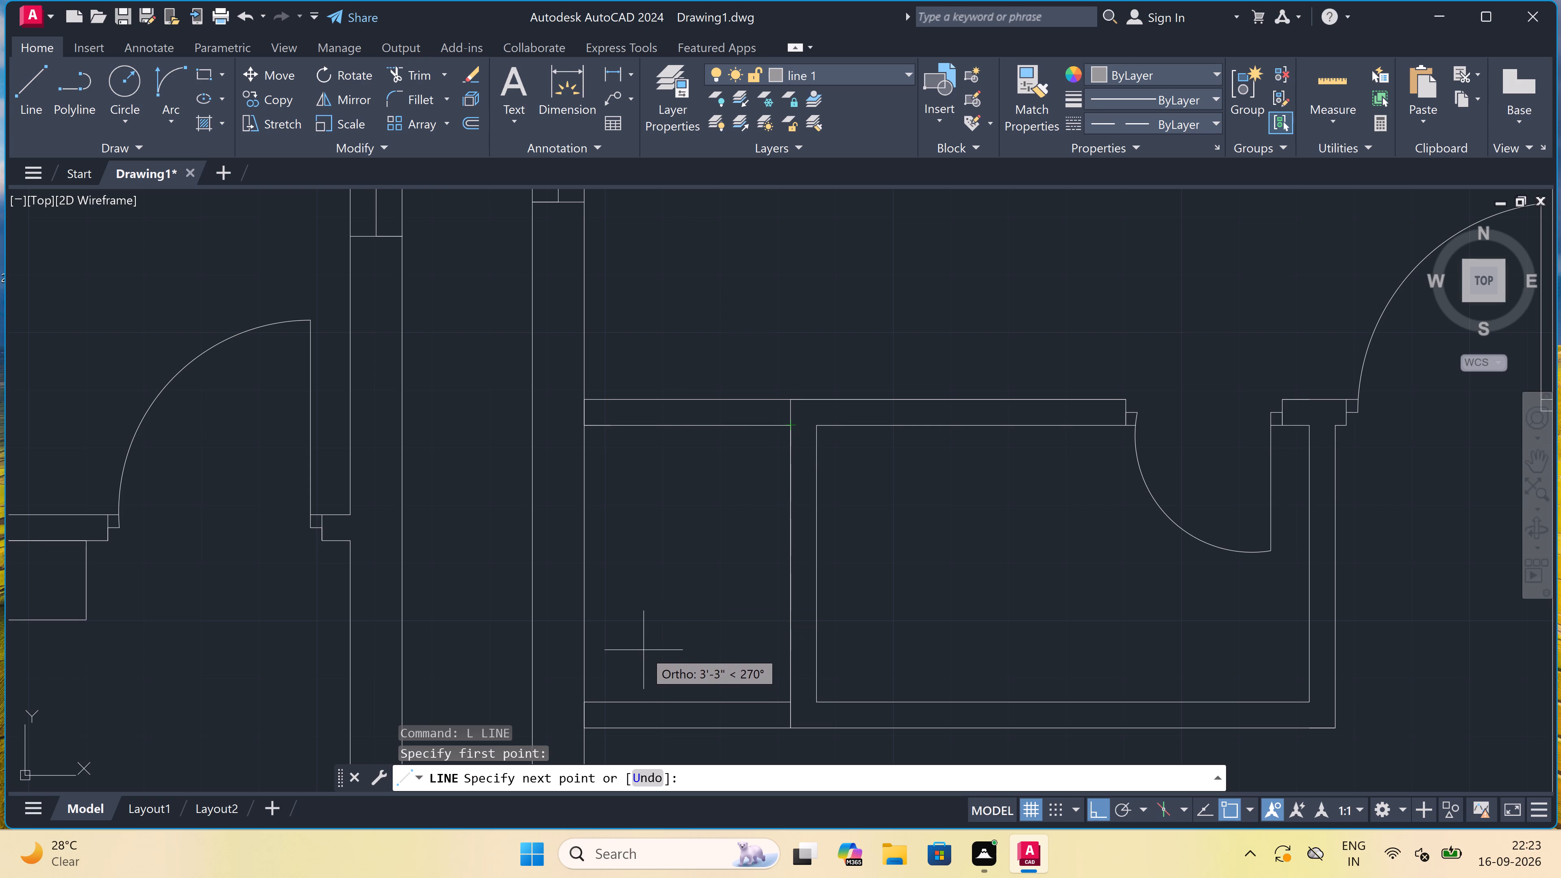
click(591, 699)
key(Escape)
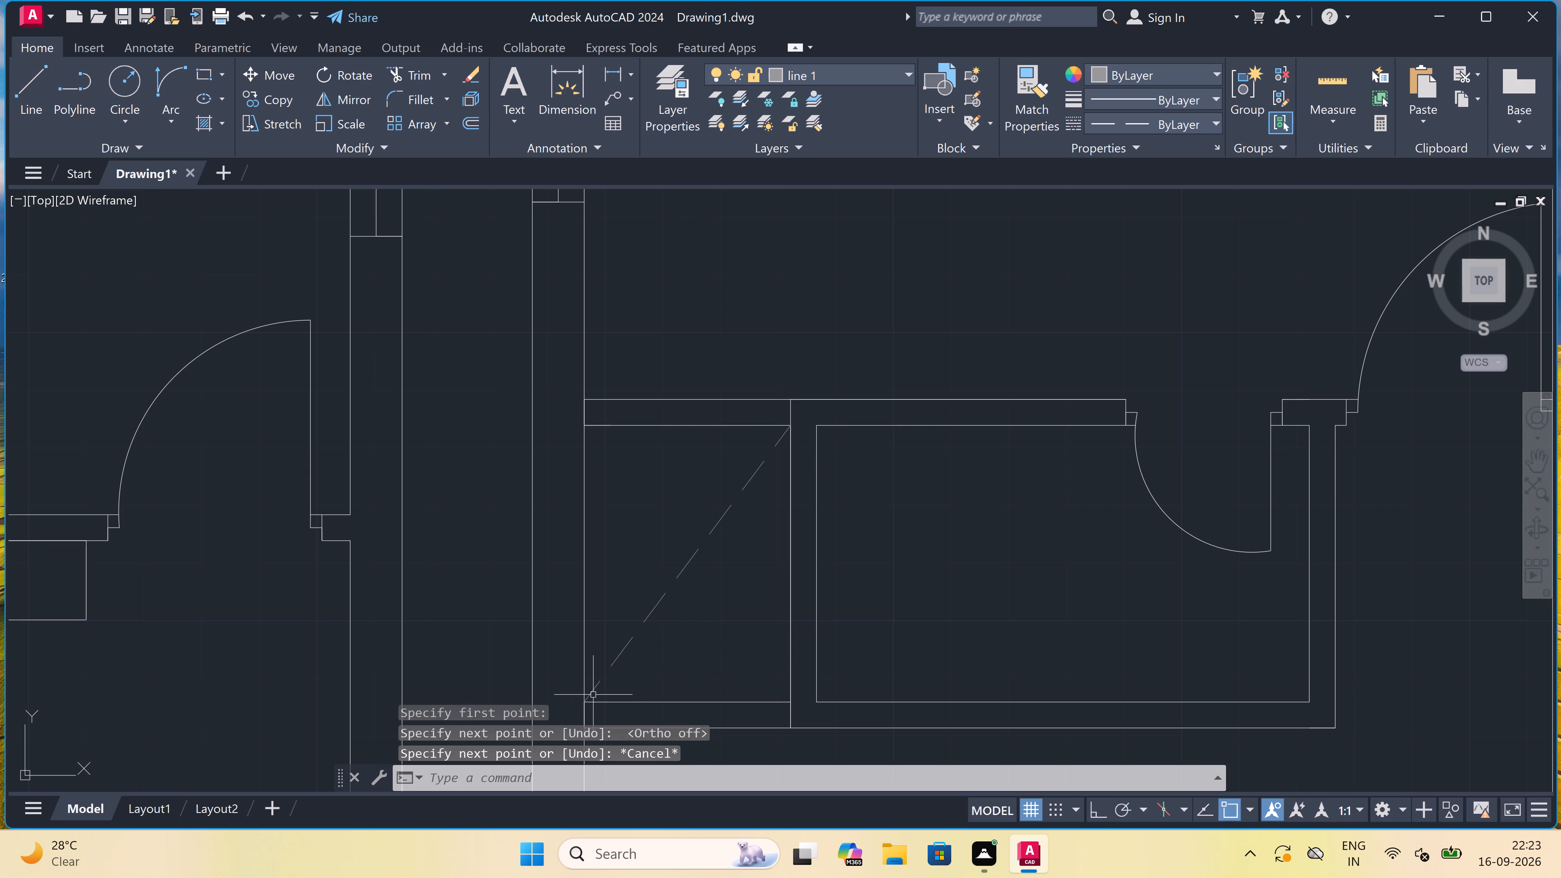
Draw the opposite diagonal of the small bay, from its lower-right to its upper-left inner corner, completing the cross.
key(space)
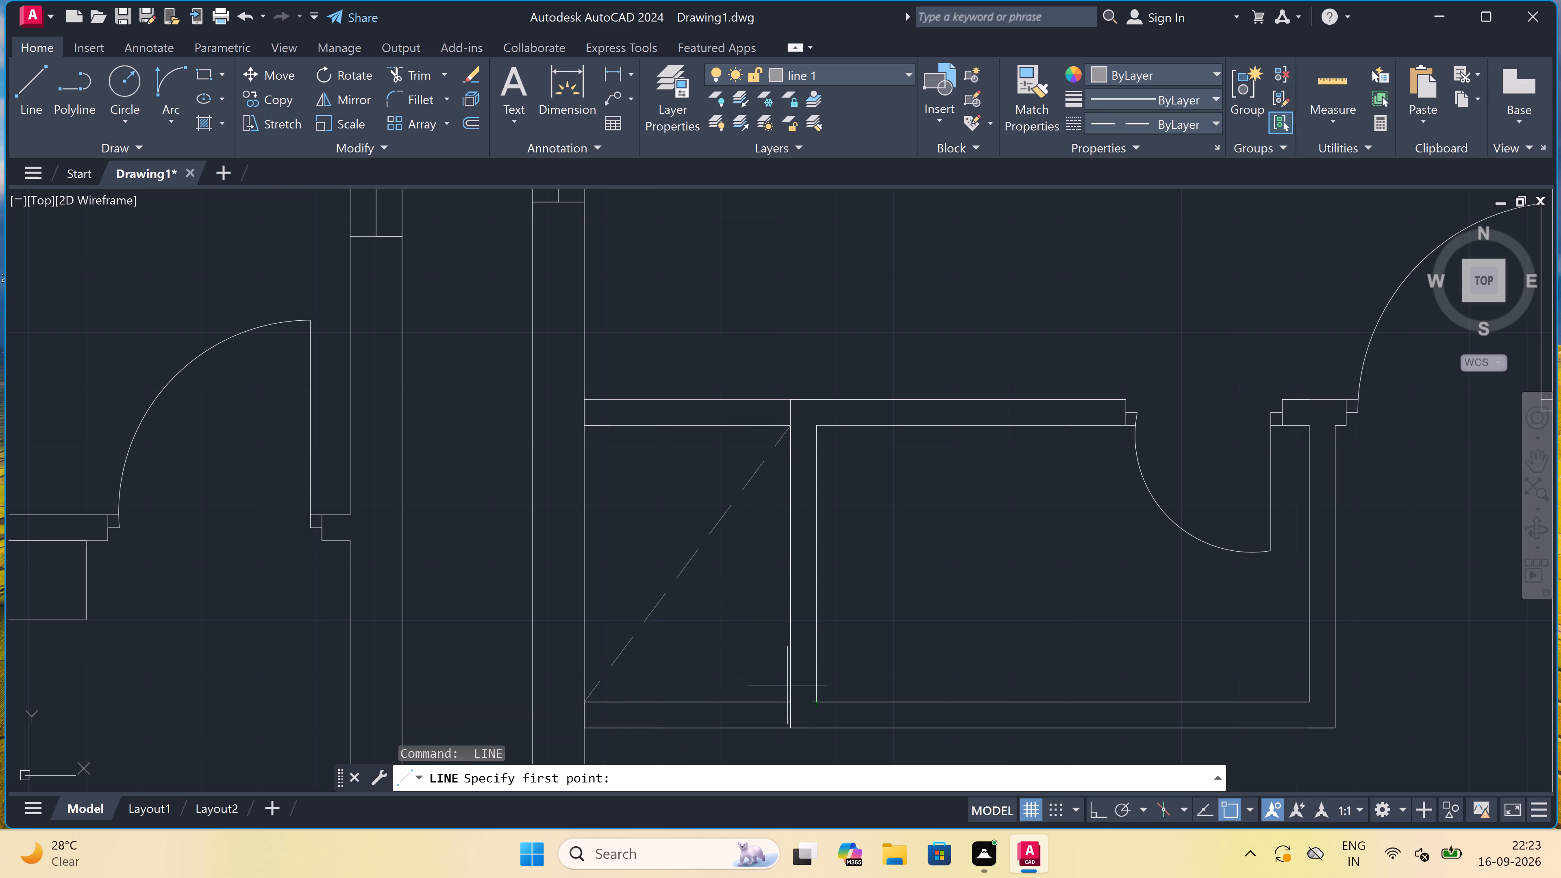
double_click(791, 702)
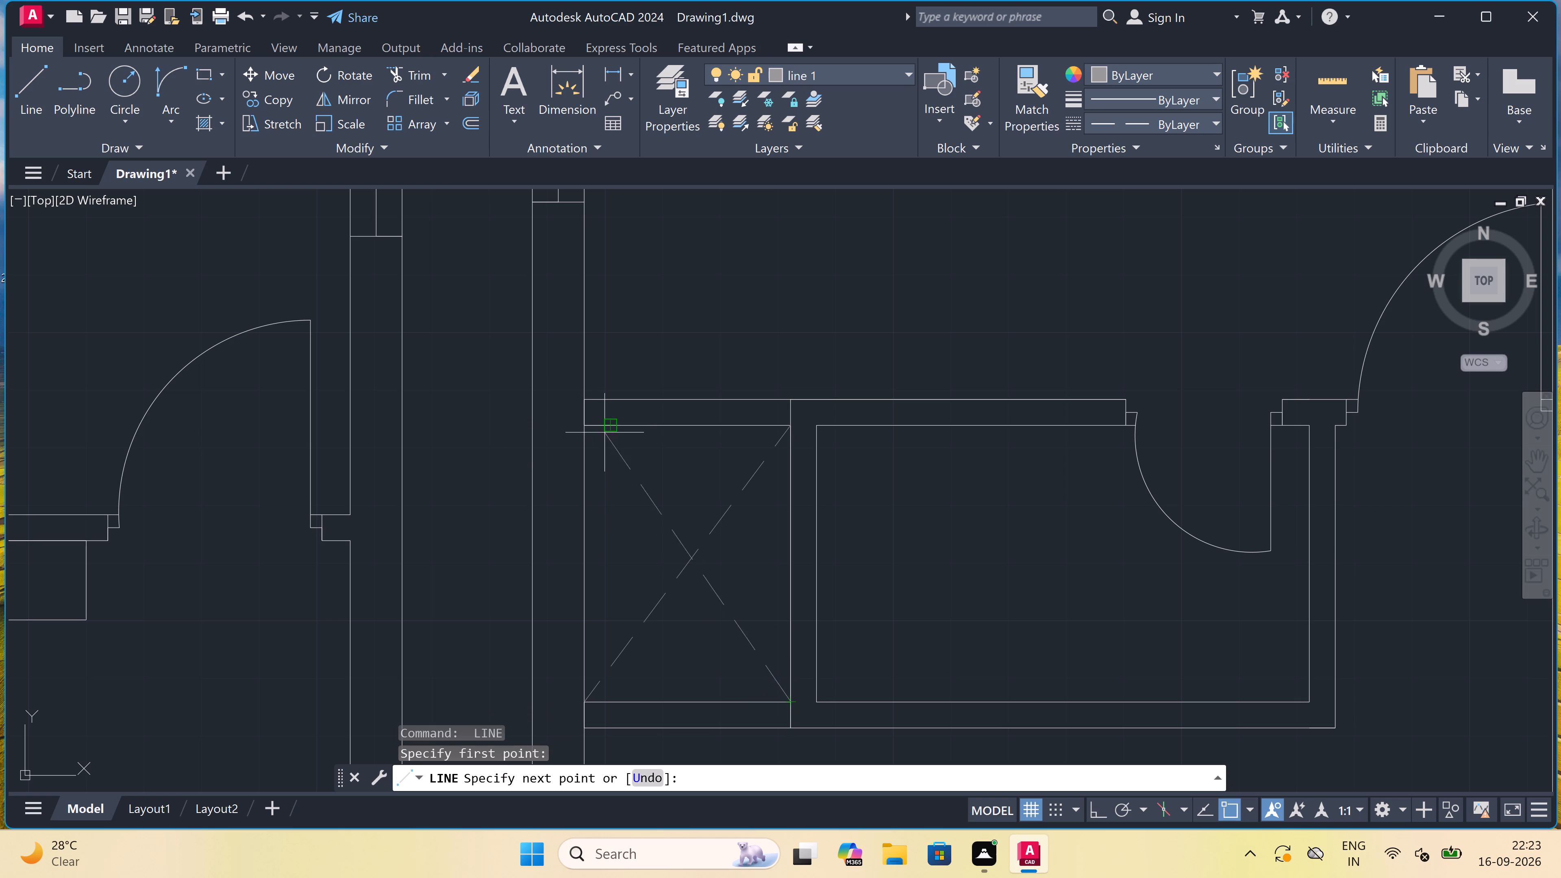
scroll(596, 432, up, 1)
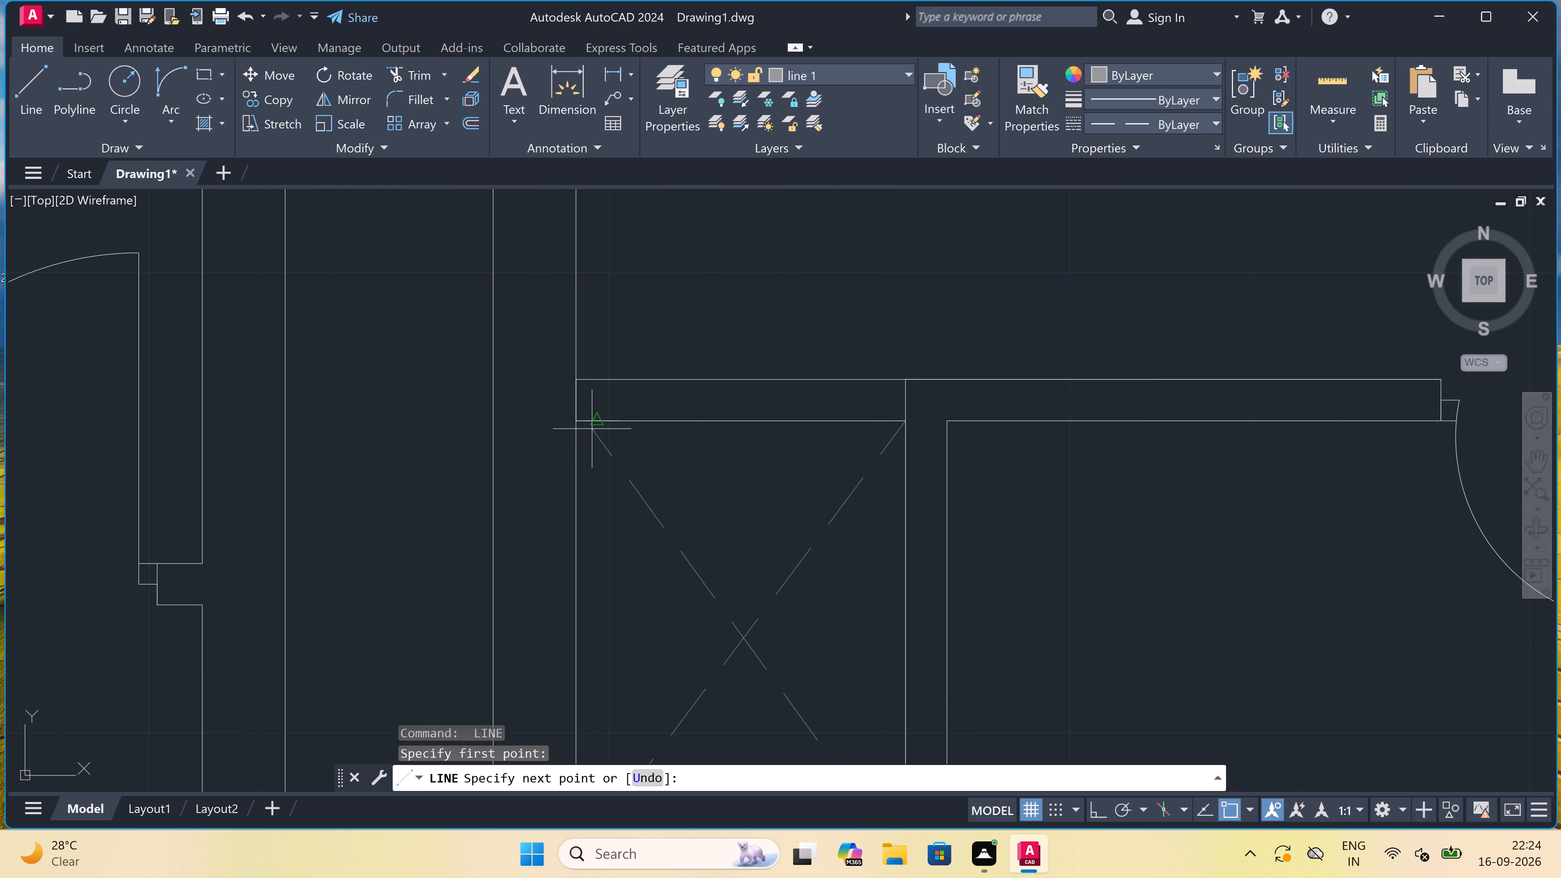
click(580, 417)
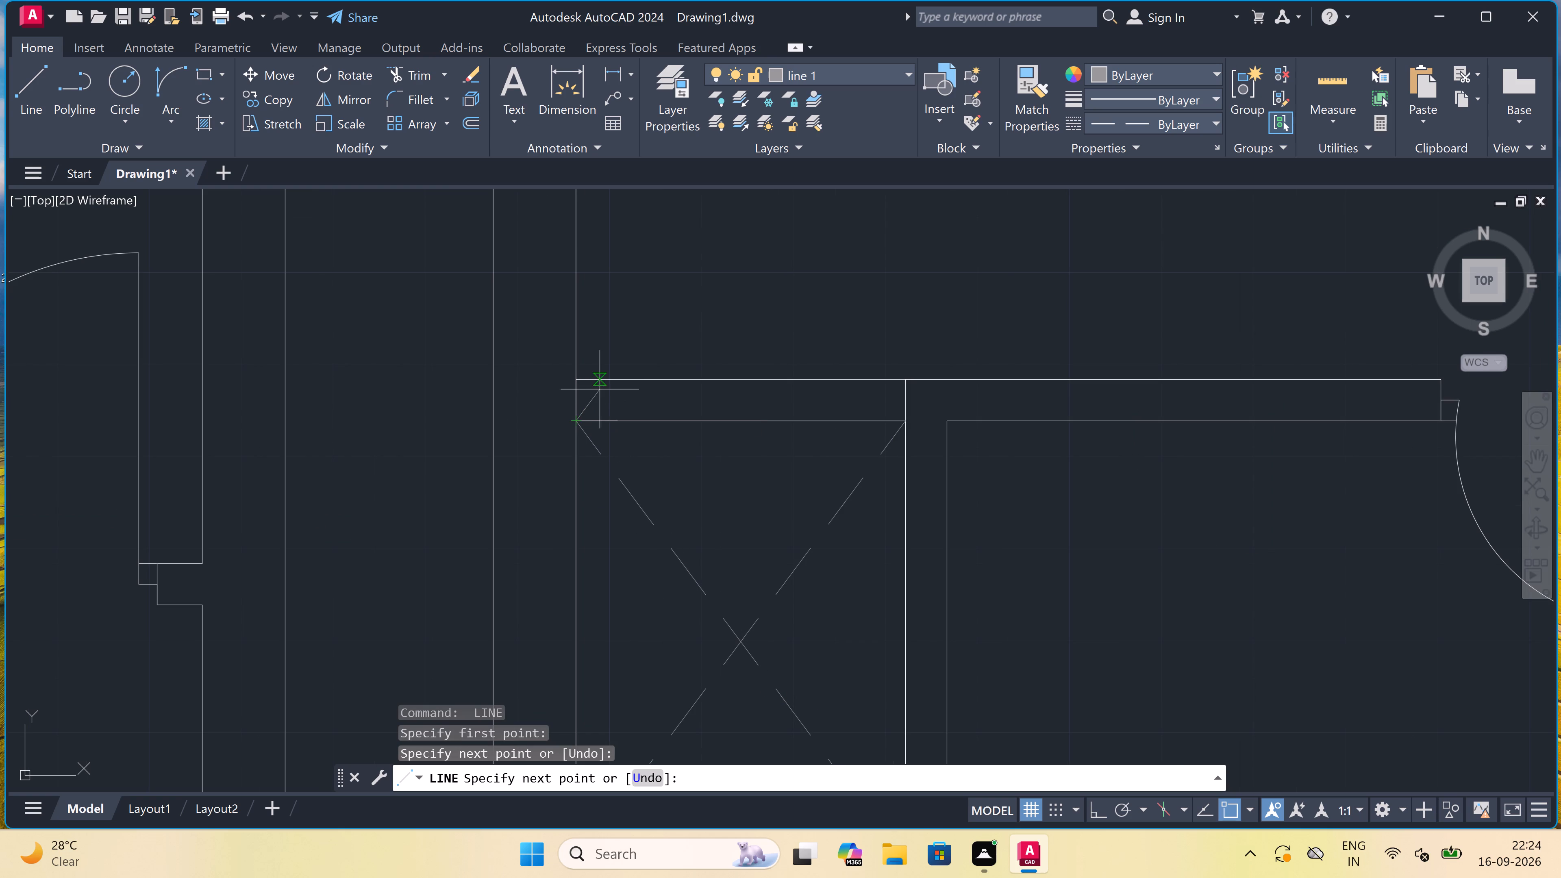
key(Escape)
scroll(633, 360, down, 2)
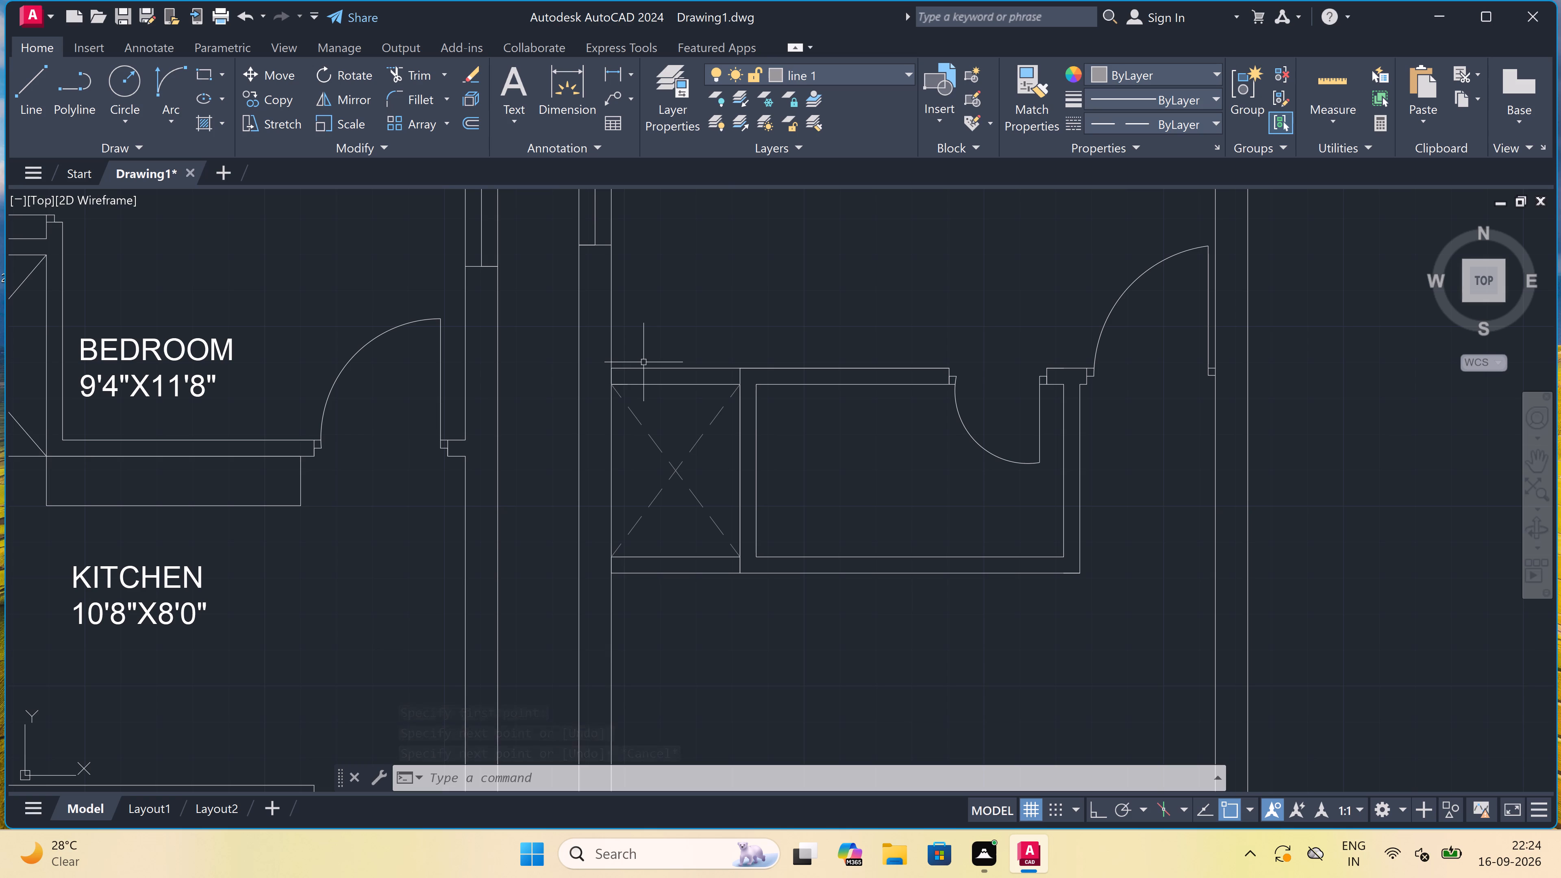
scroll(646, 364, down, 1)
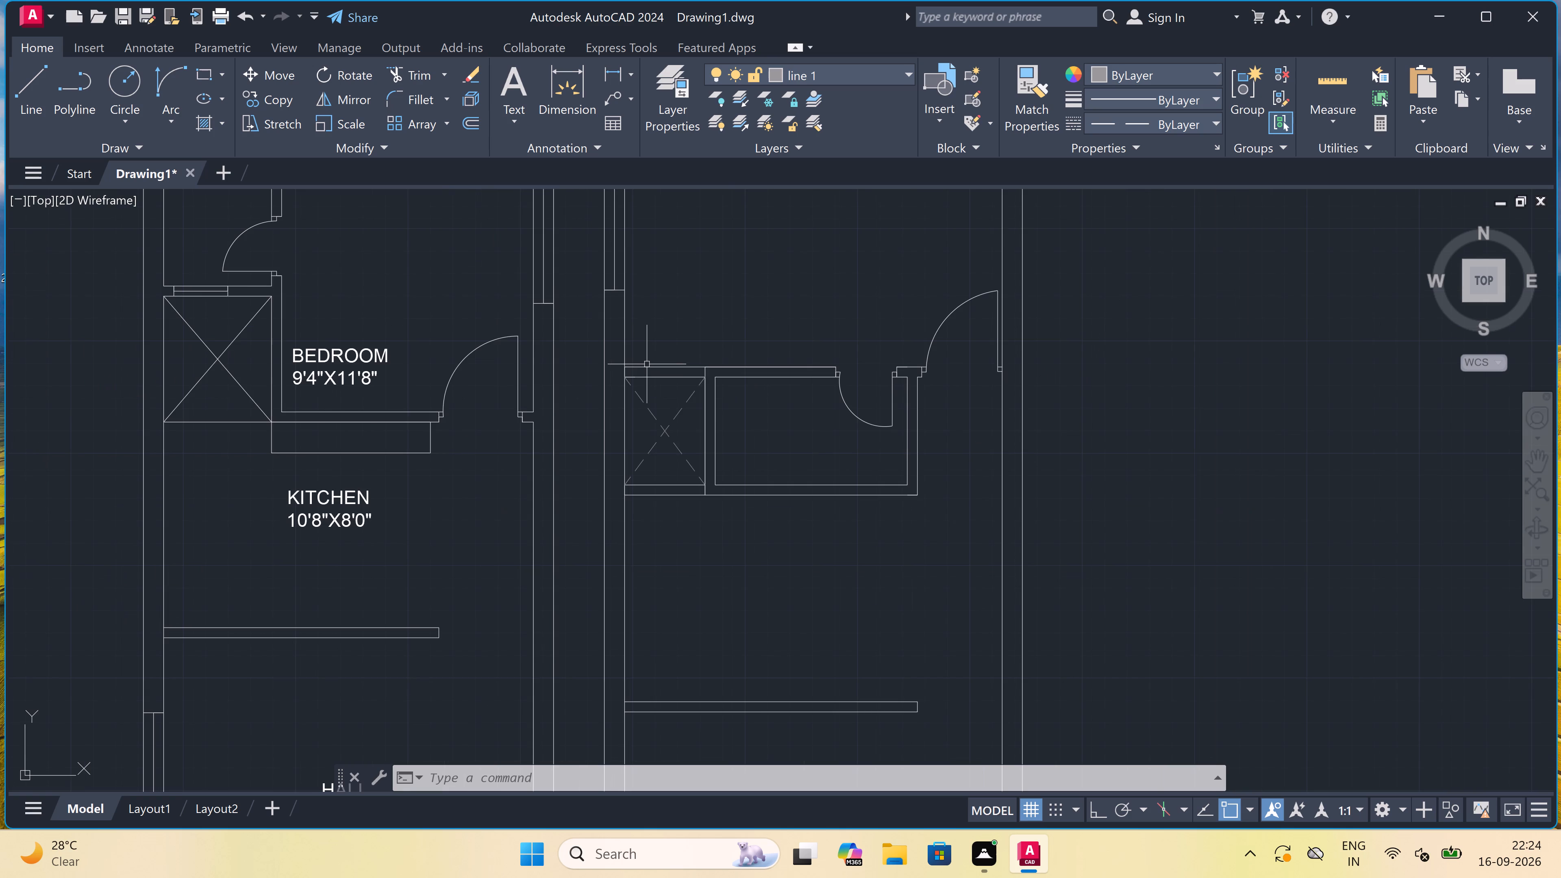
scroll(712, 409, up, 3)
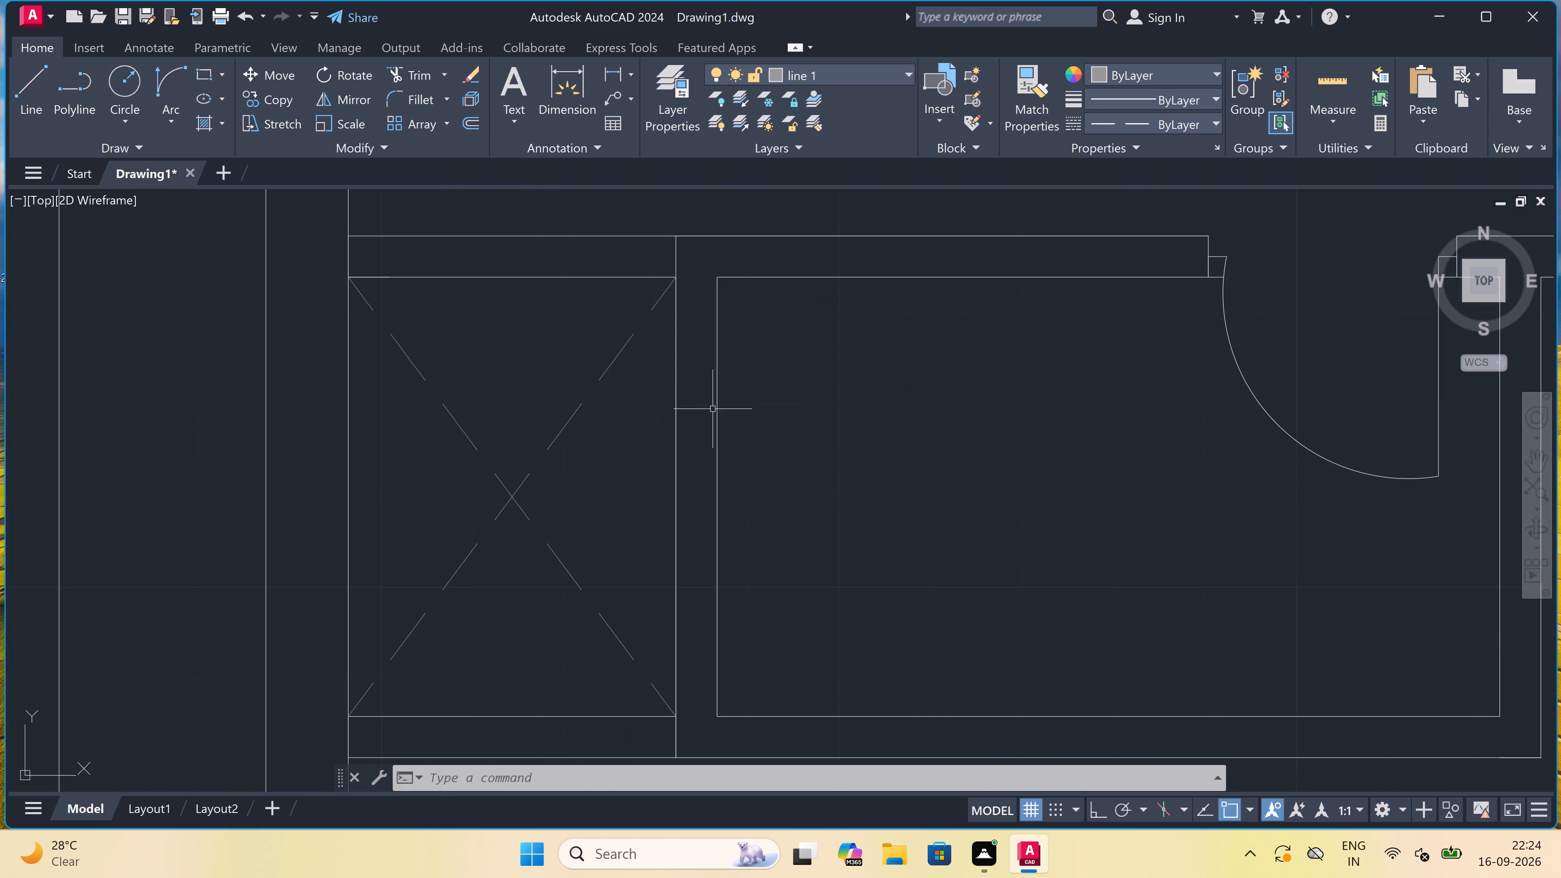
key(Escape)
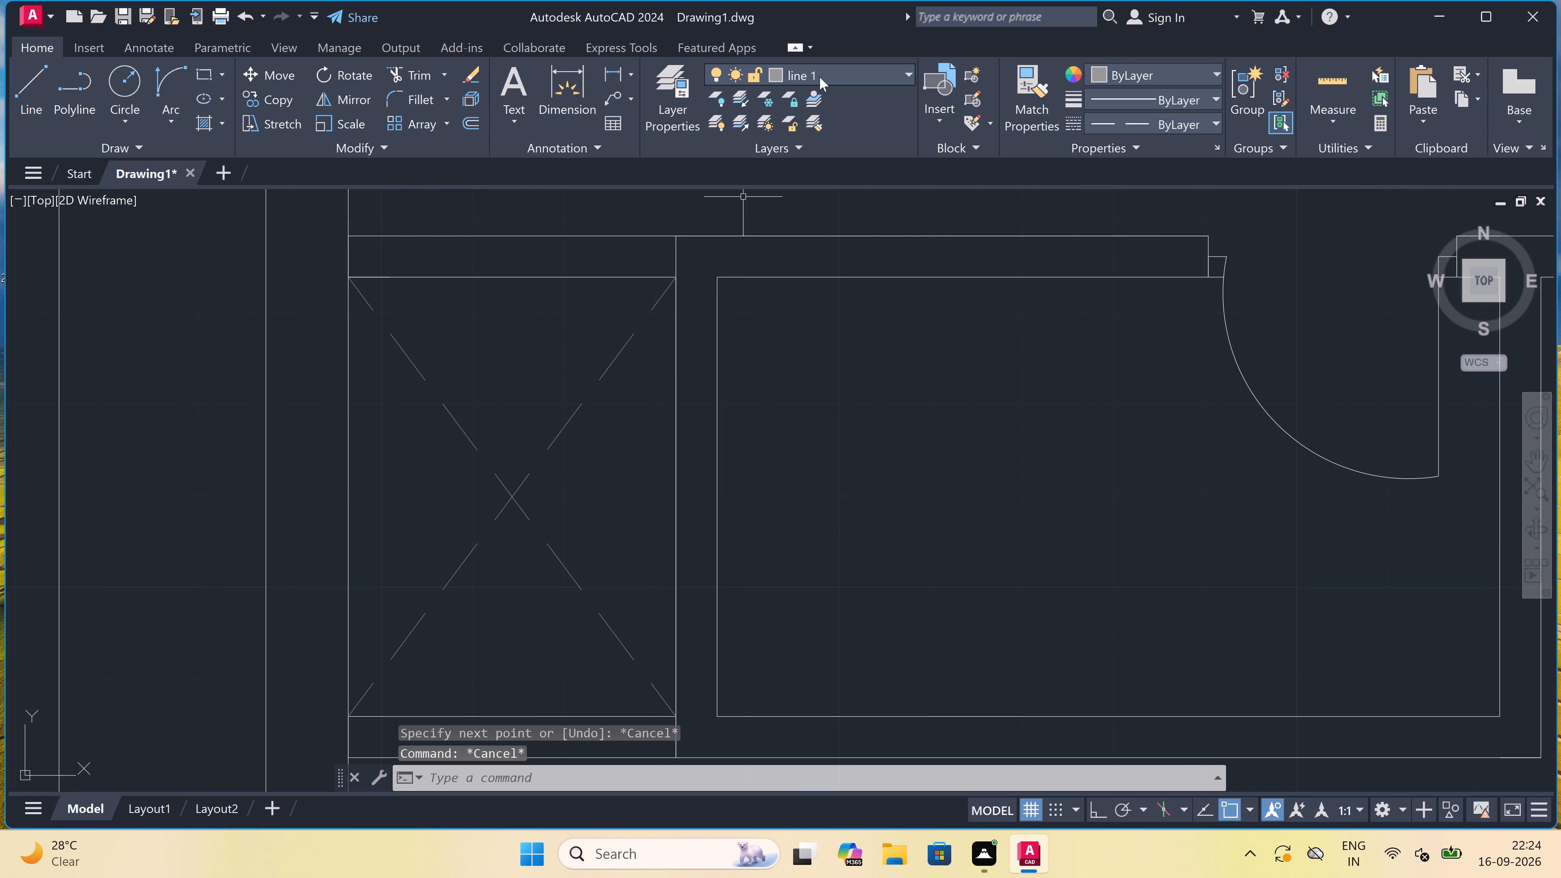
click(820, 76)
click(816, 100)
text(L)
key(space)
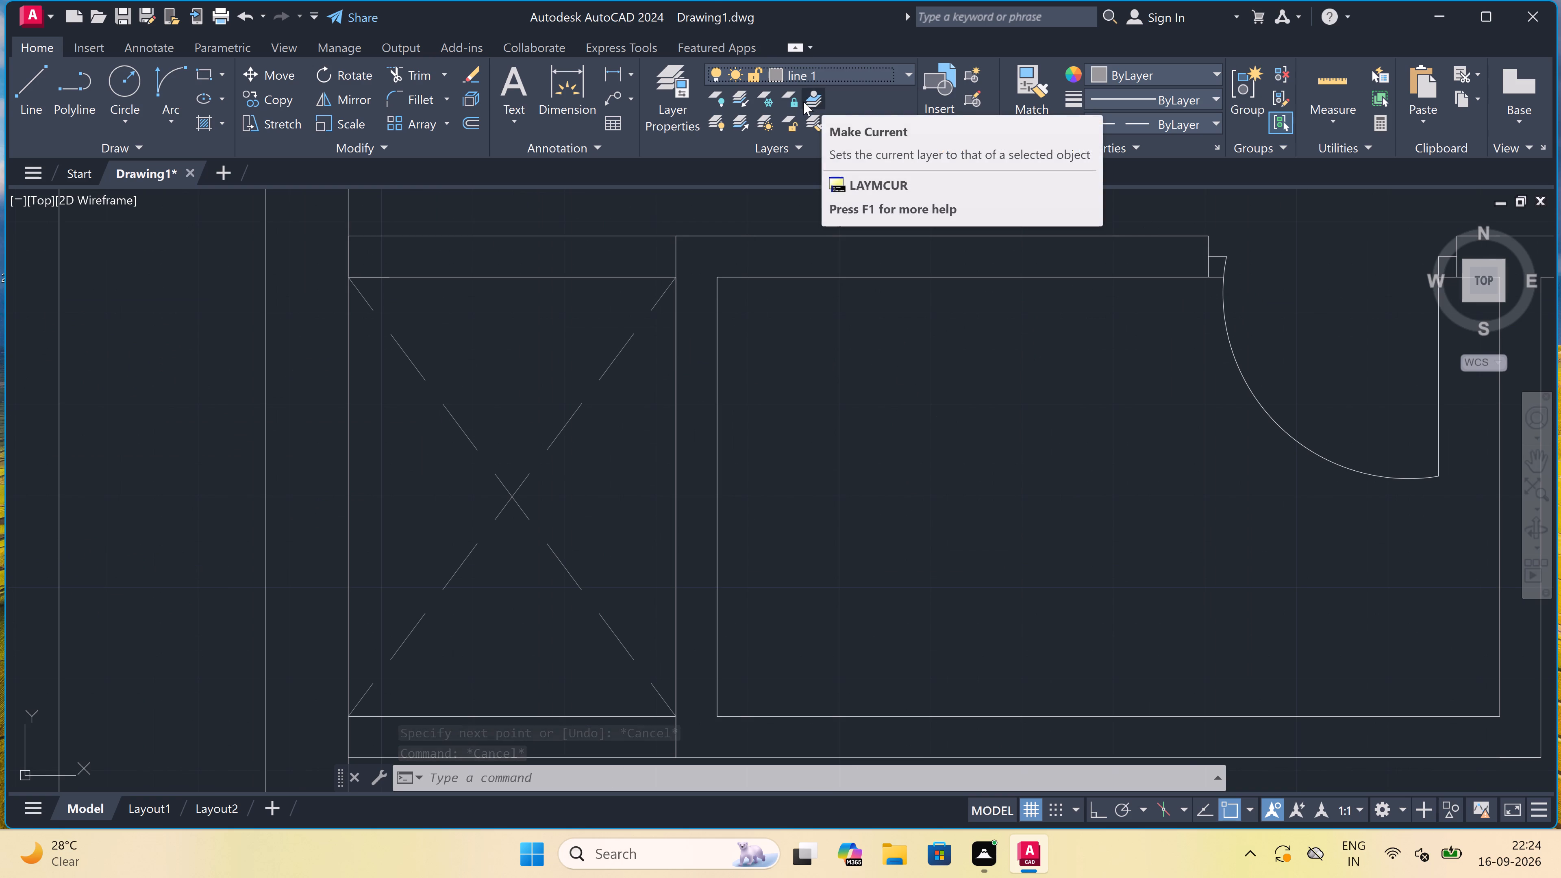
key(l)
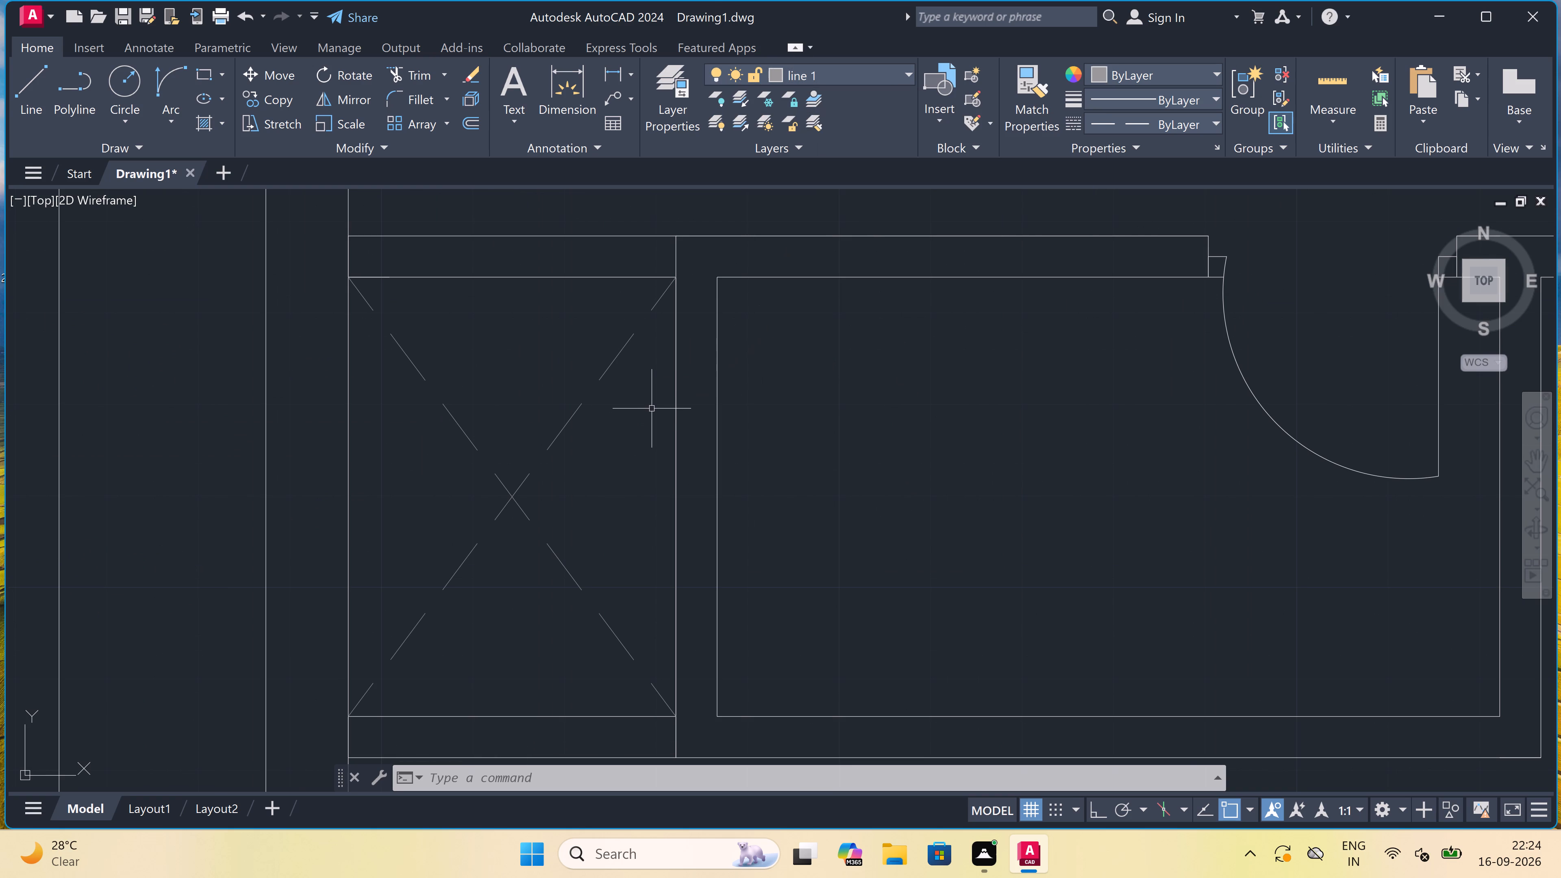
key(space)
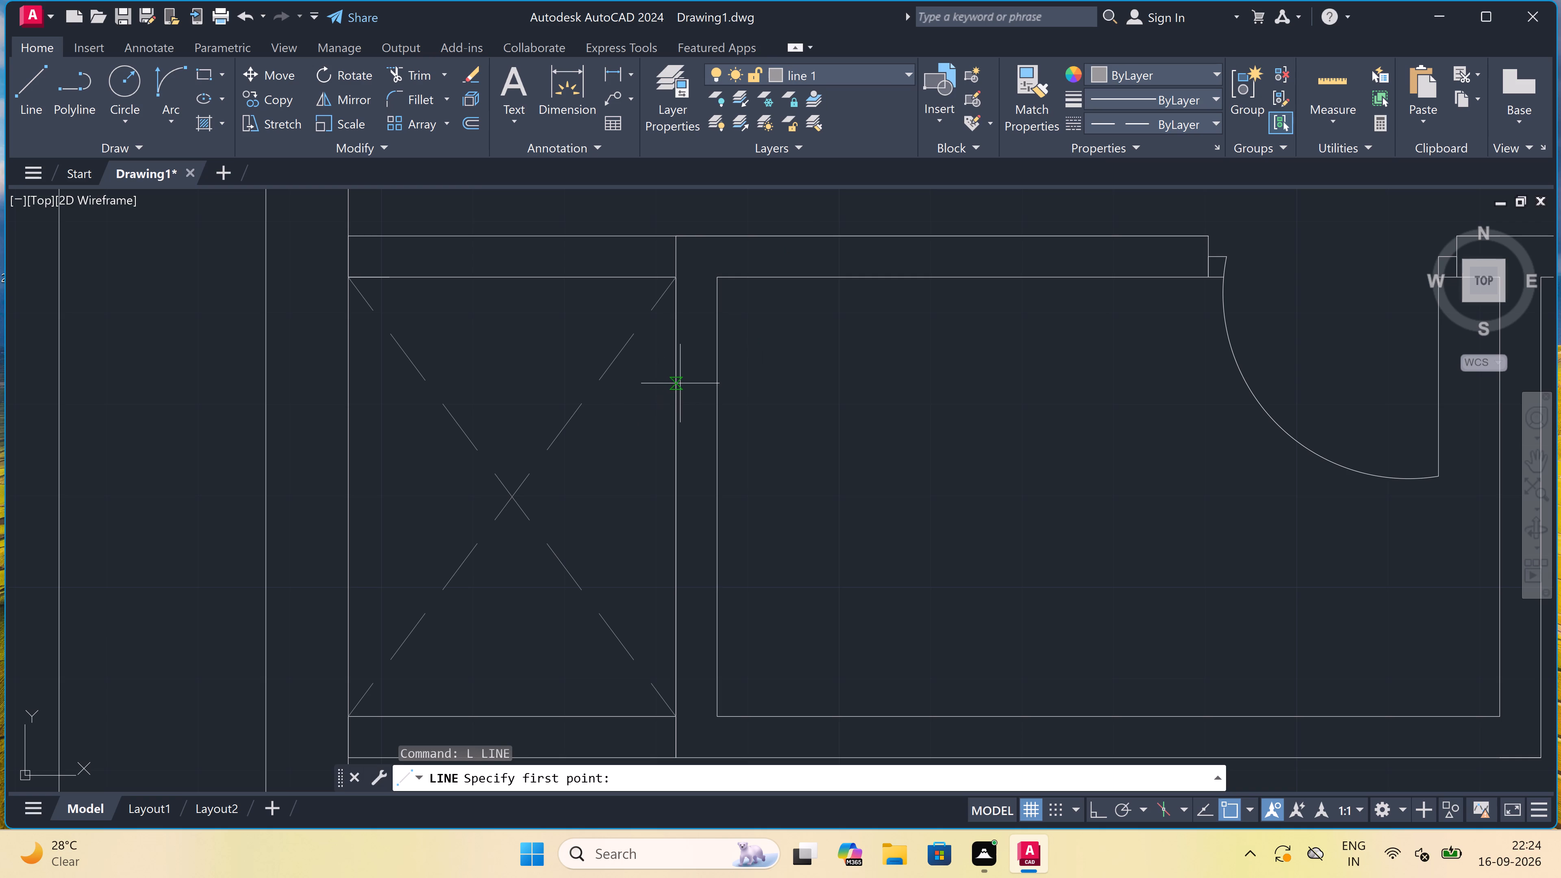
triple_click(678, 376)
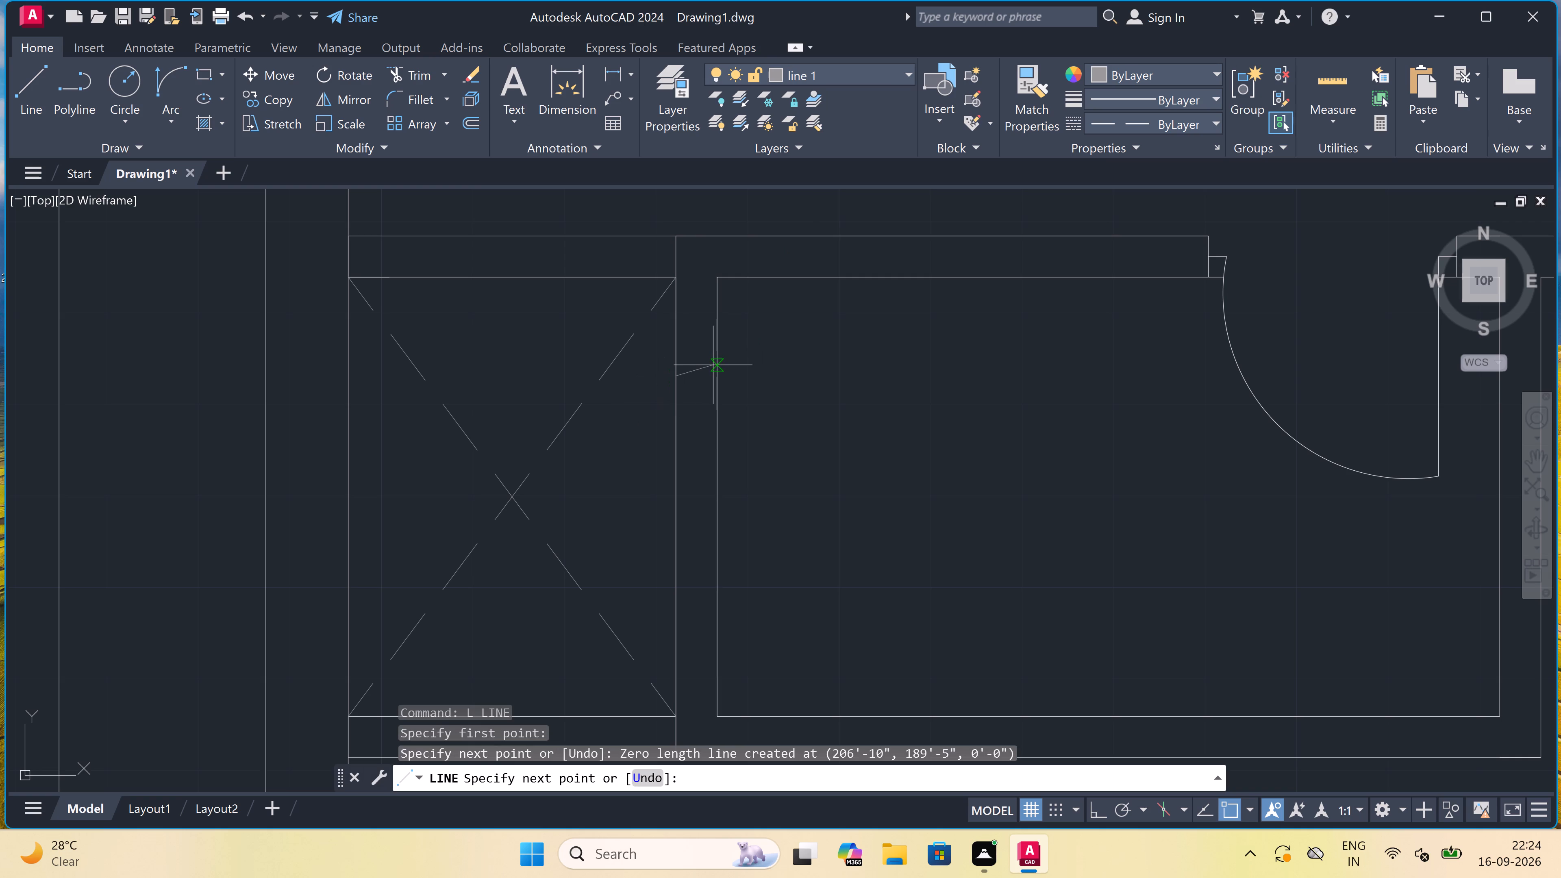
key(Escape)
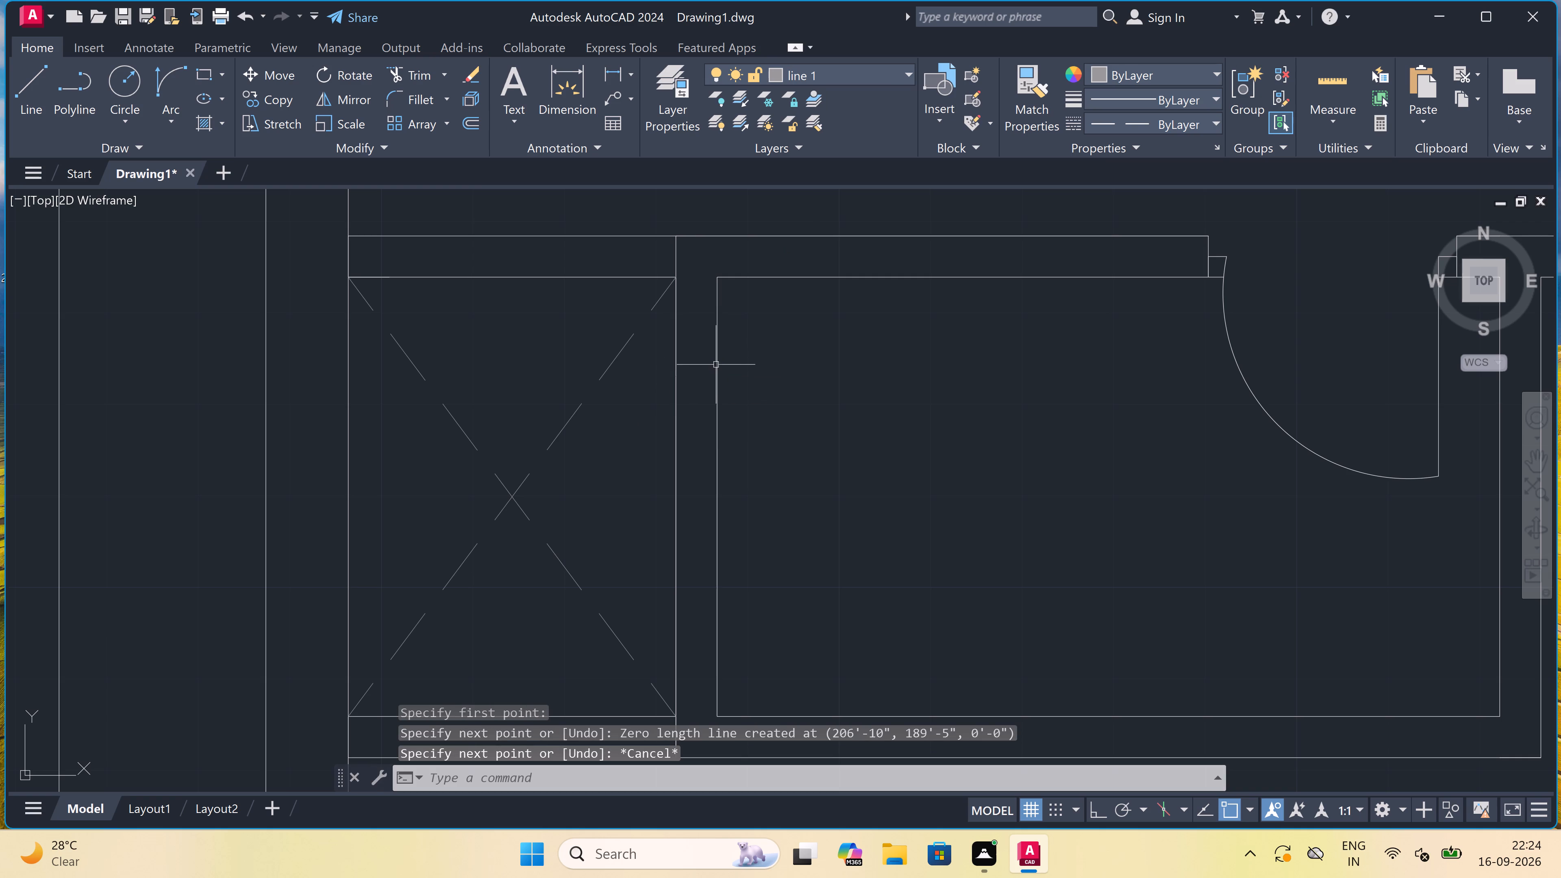
On layer 0, draw a 2' window in the wall between the crossed bay and the enclosed room, with two end lines and a centre line.
double_click(1125, 124)
double_click(894, 68)
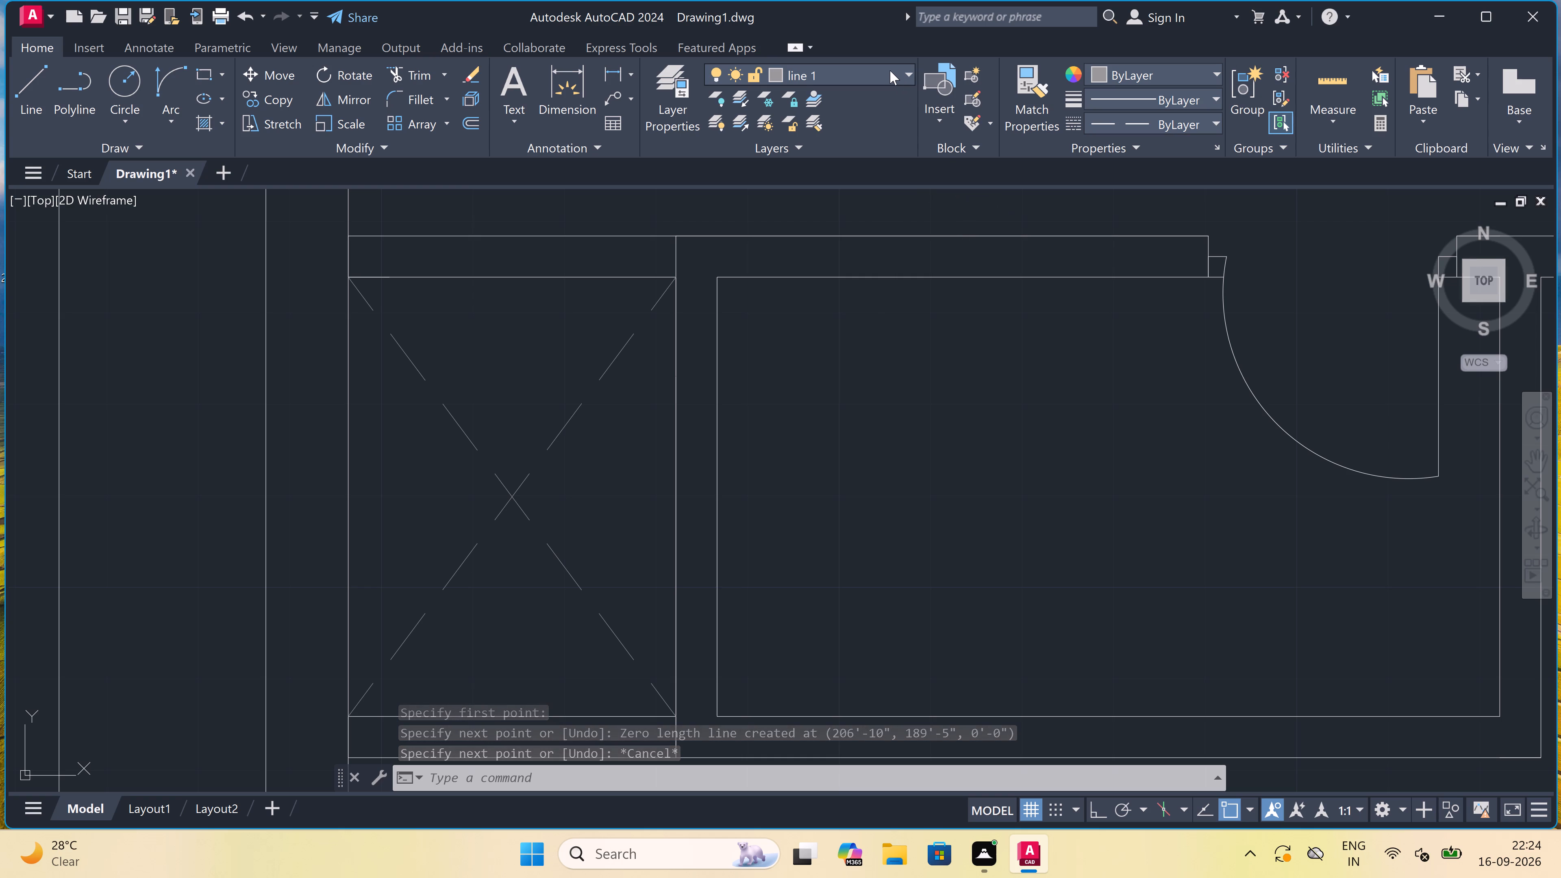
double_click(870, 70)
double_click(837, 70)
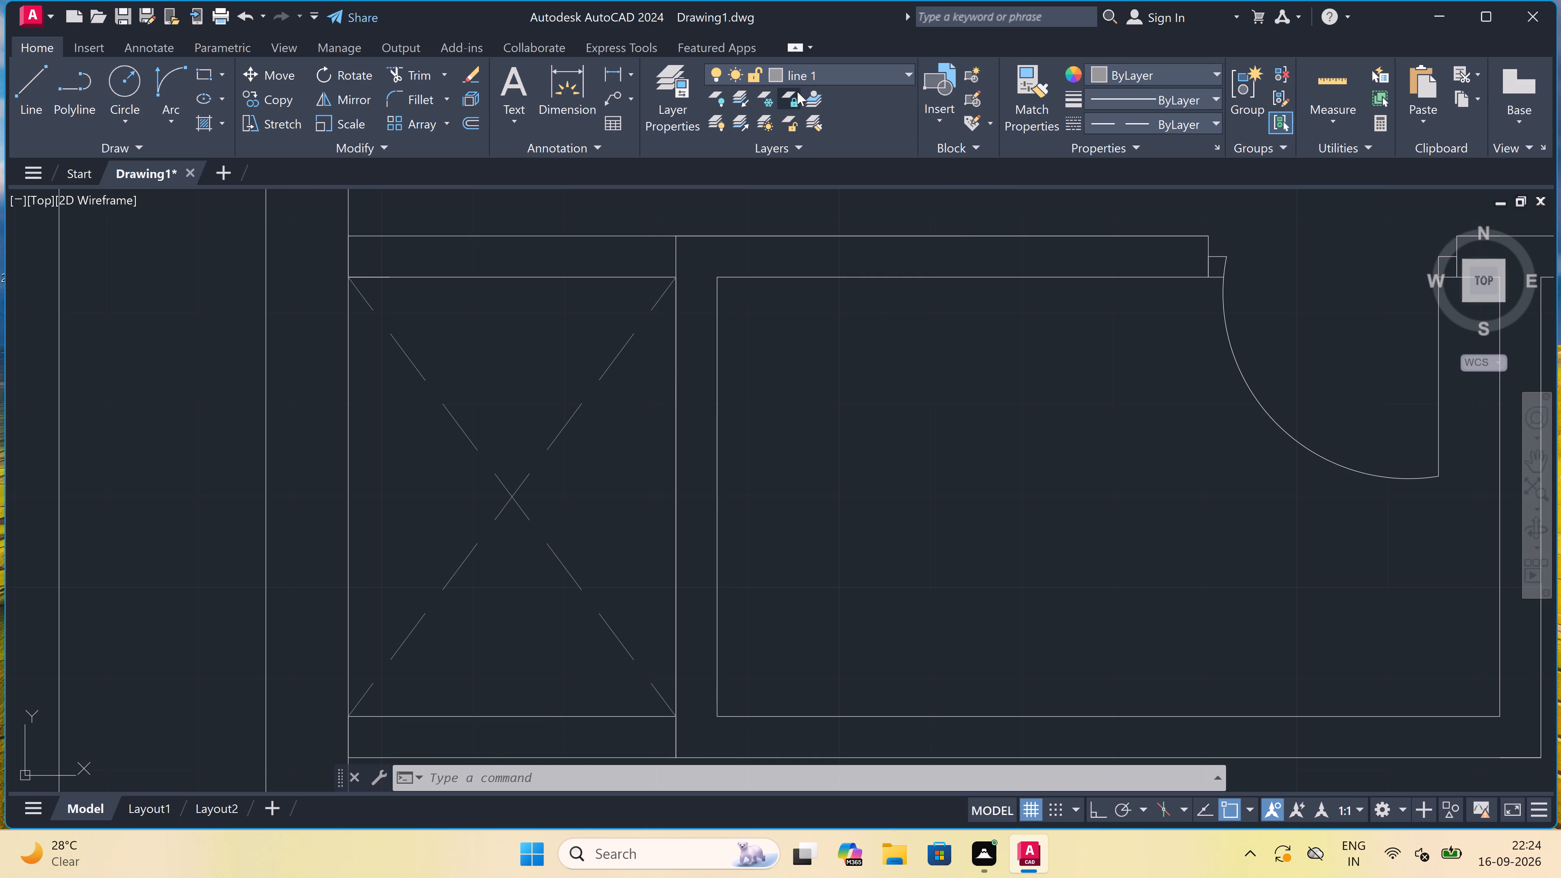
triple_click(795, 66)
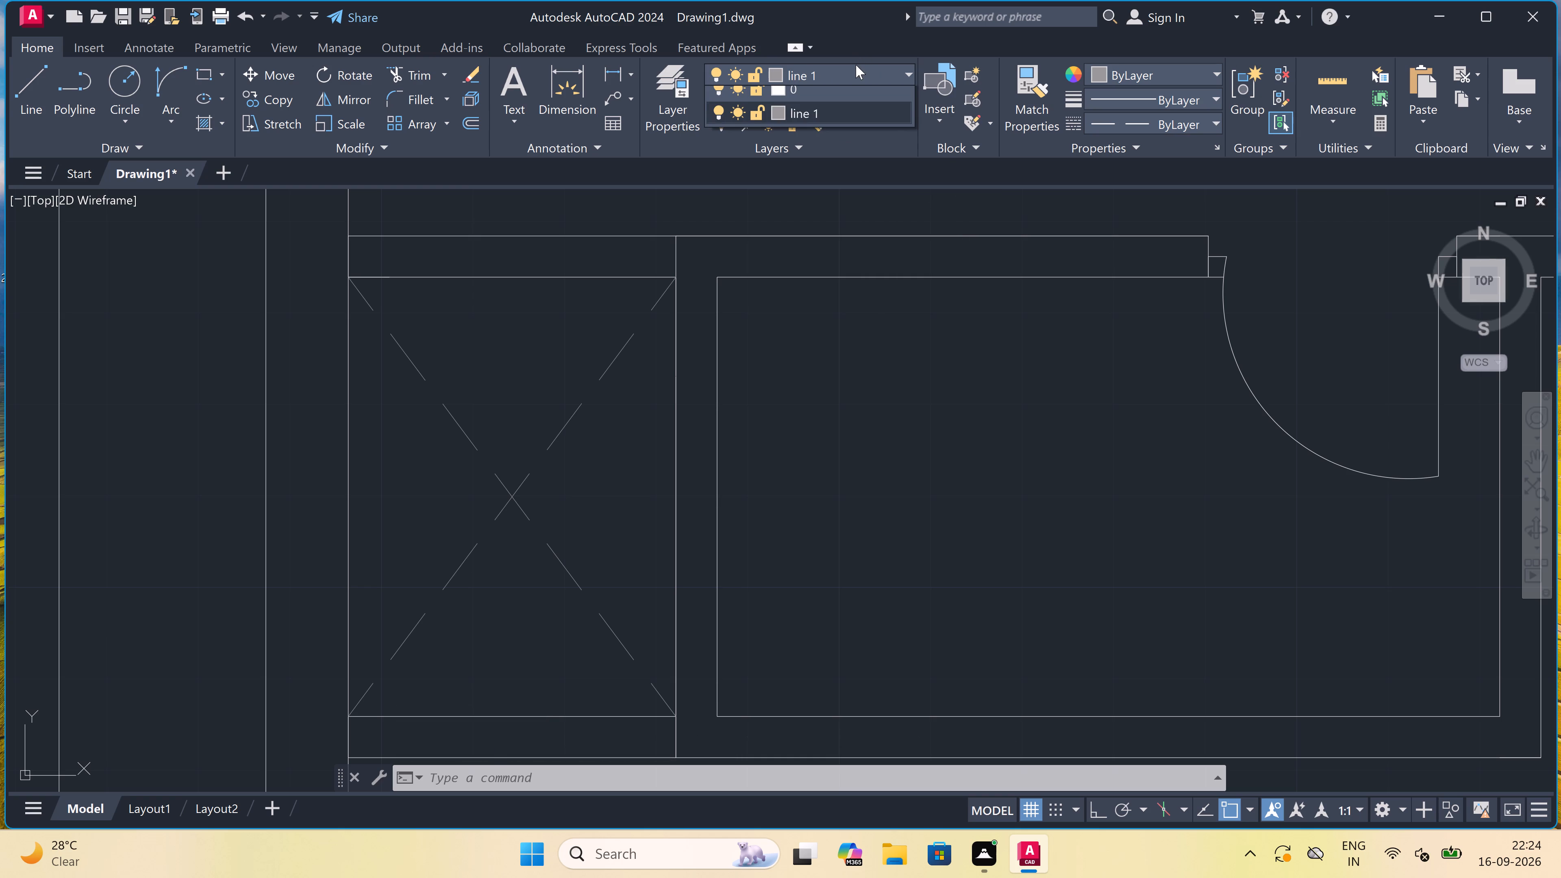
click(827, 93)
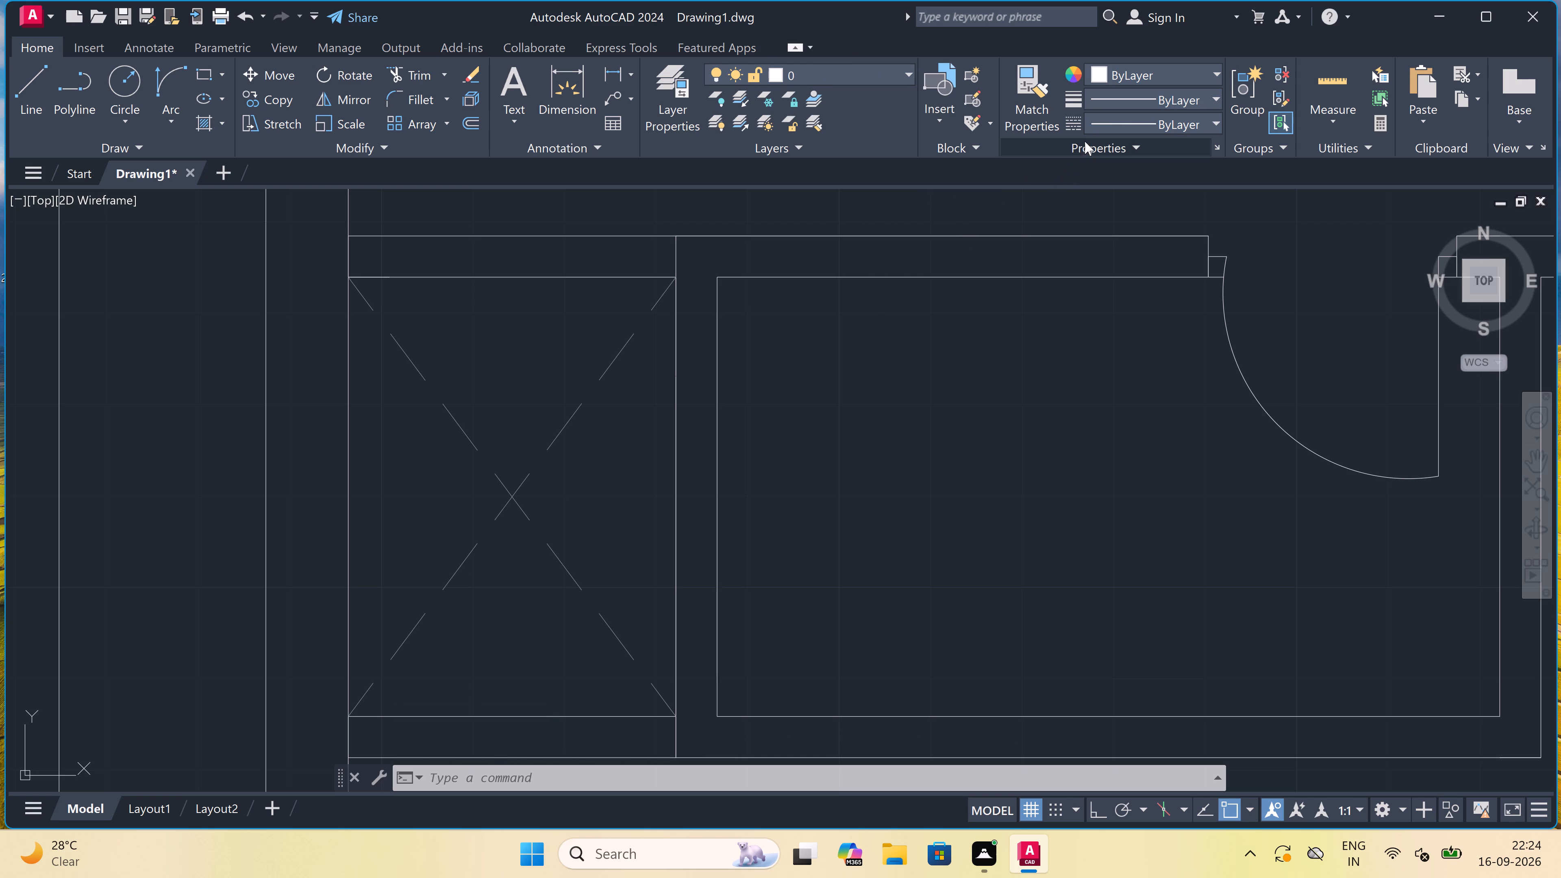
text(L)
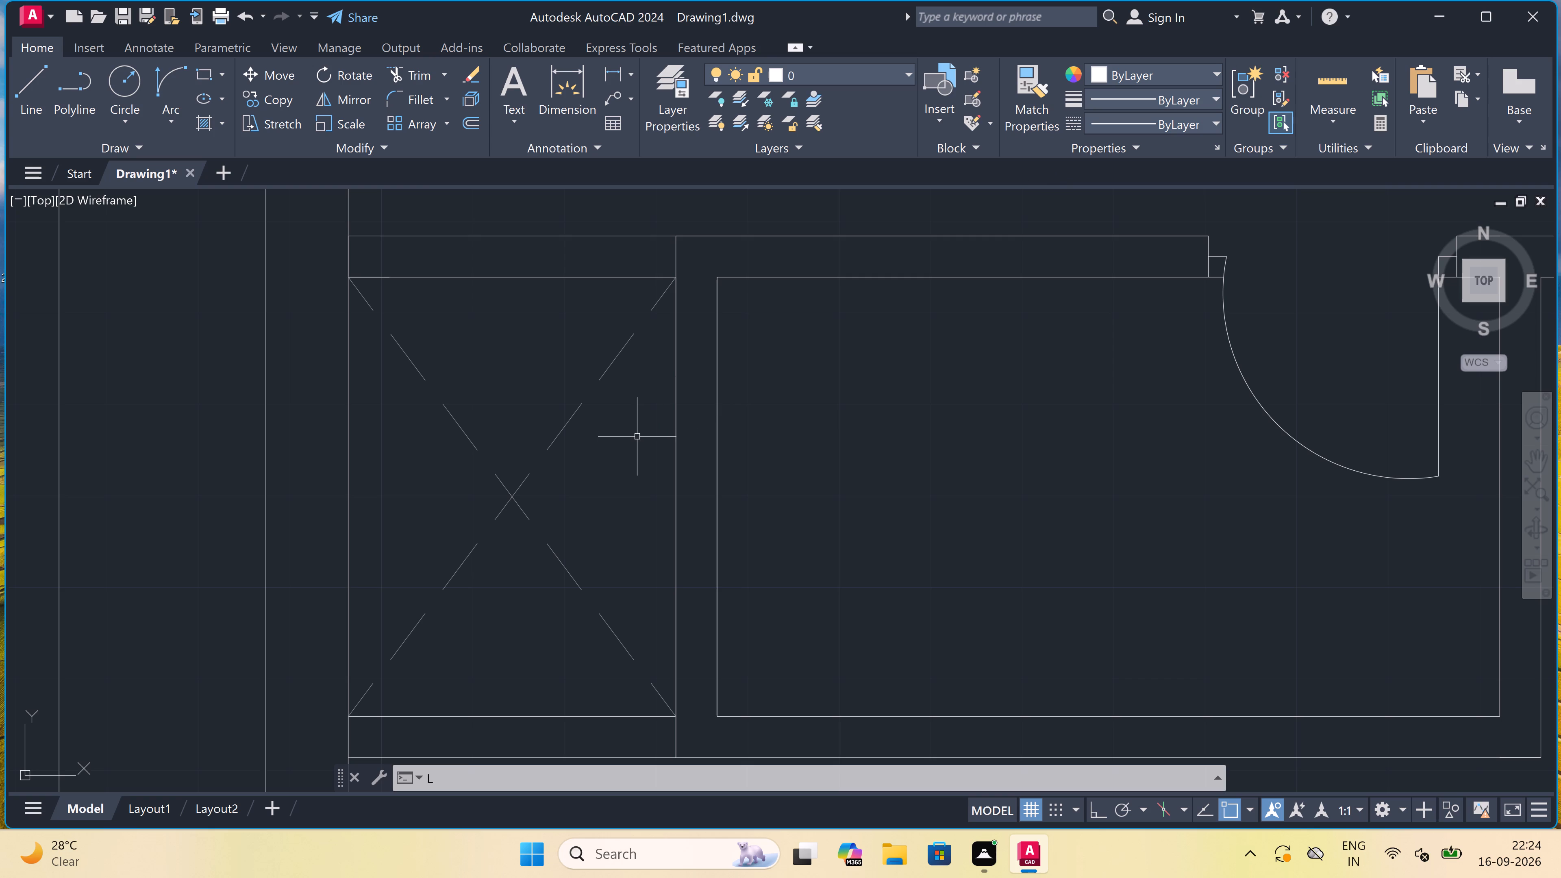
key(space)
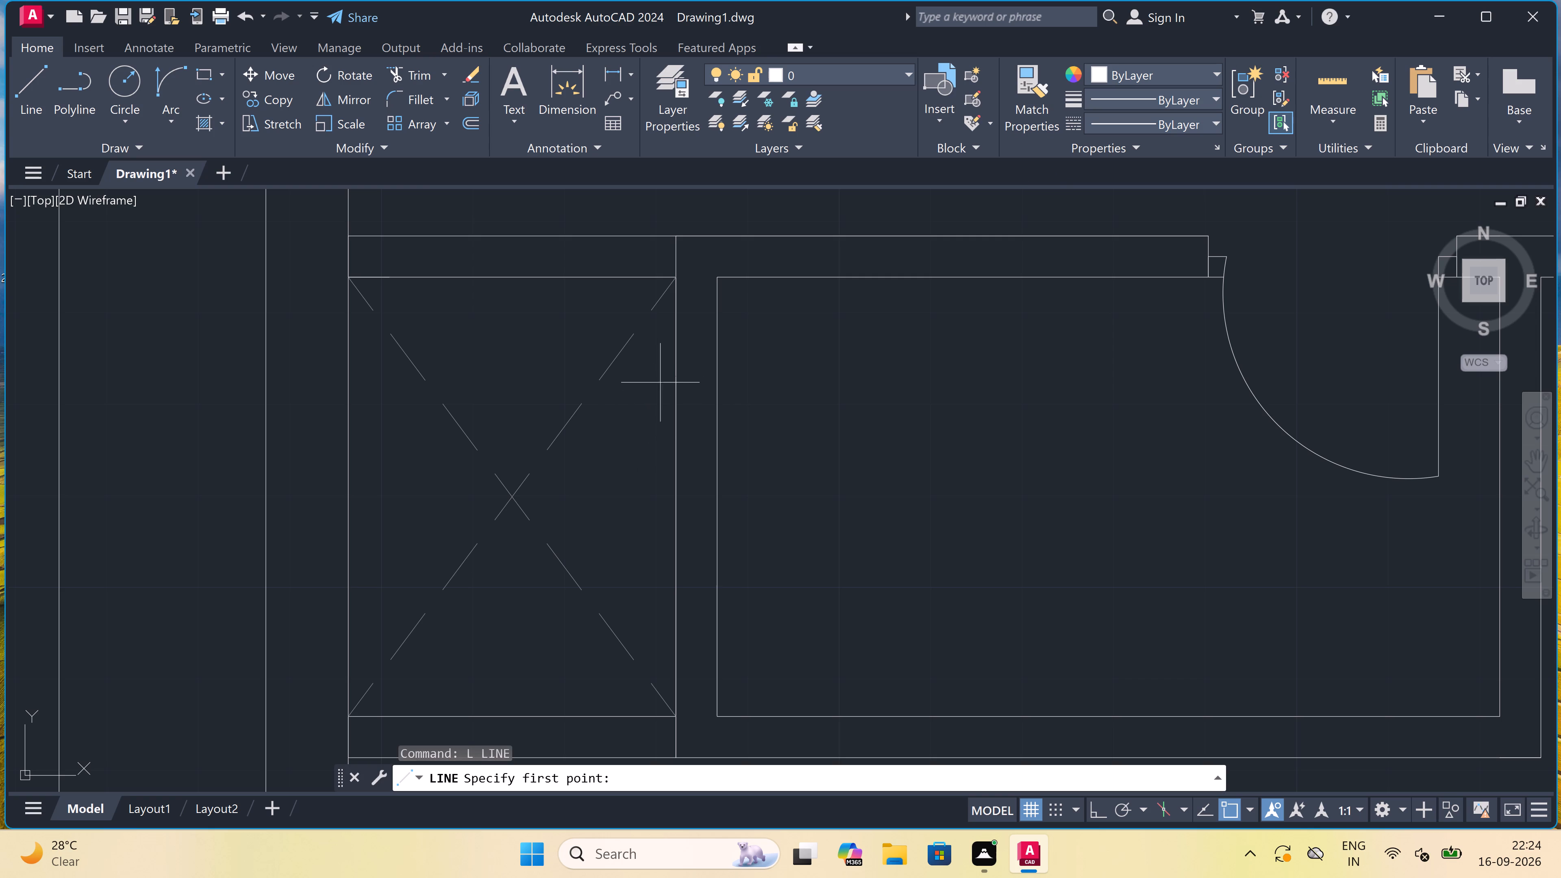
click(678, 357)
click(676, 356)
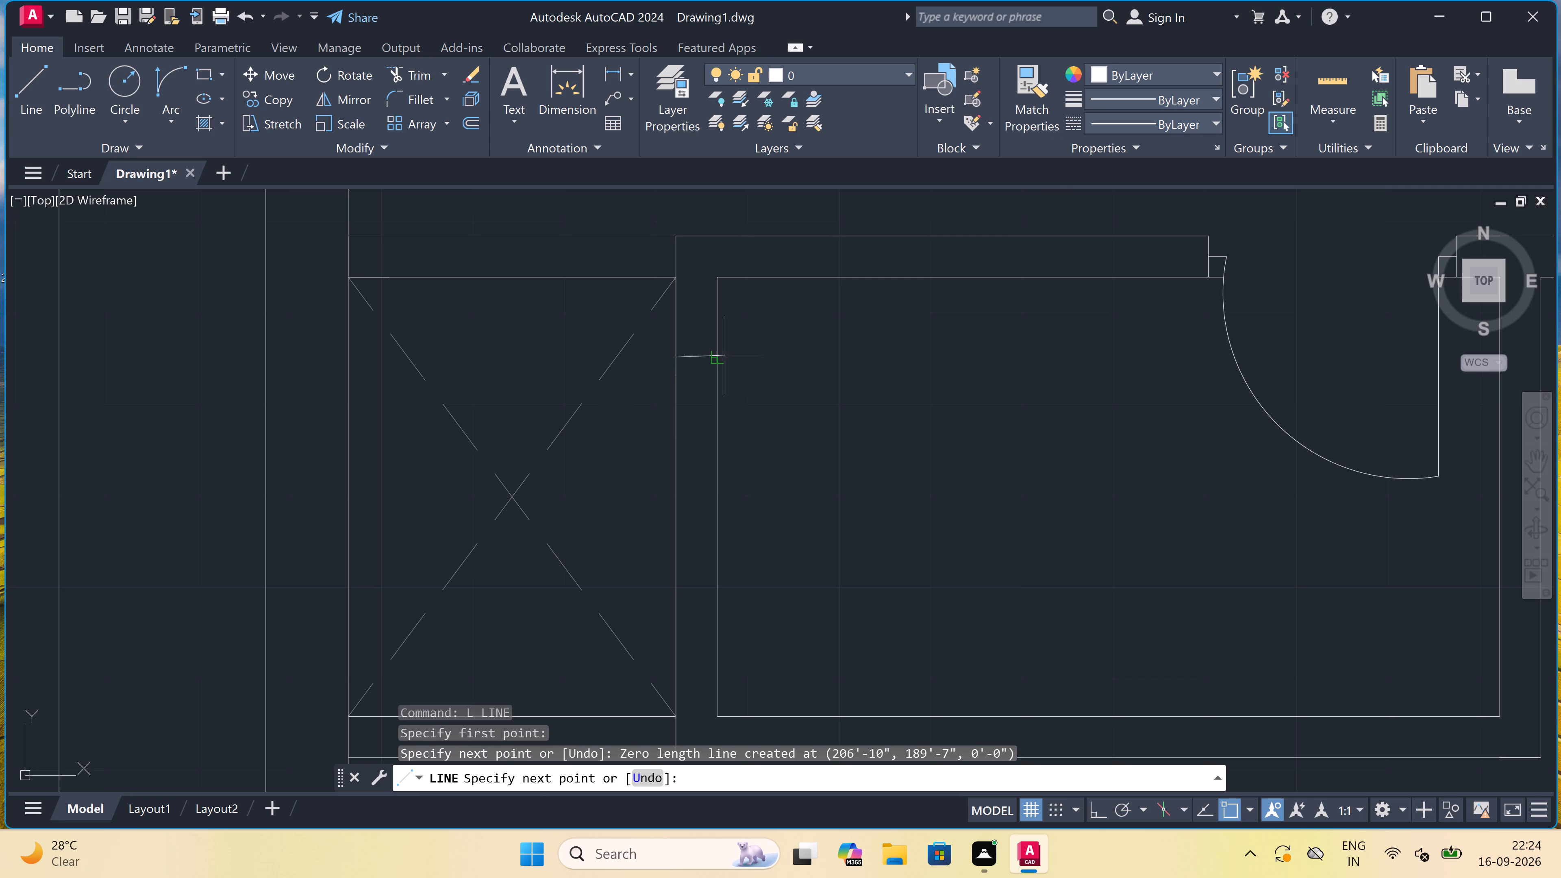
key(F8)
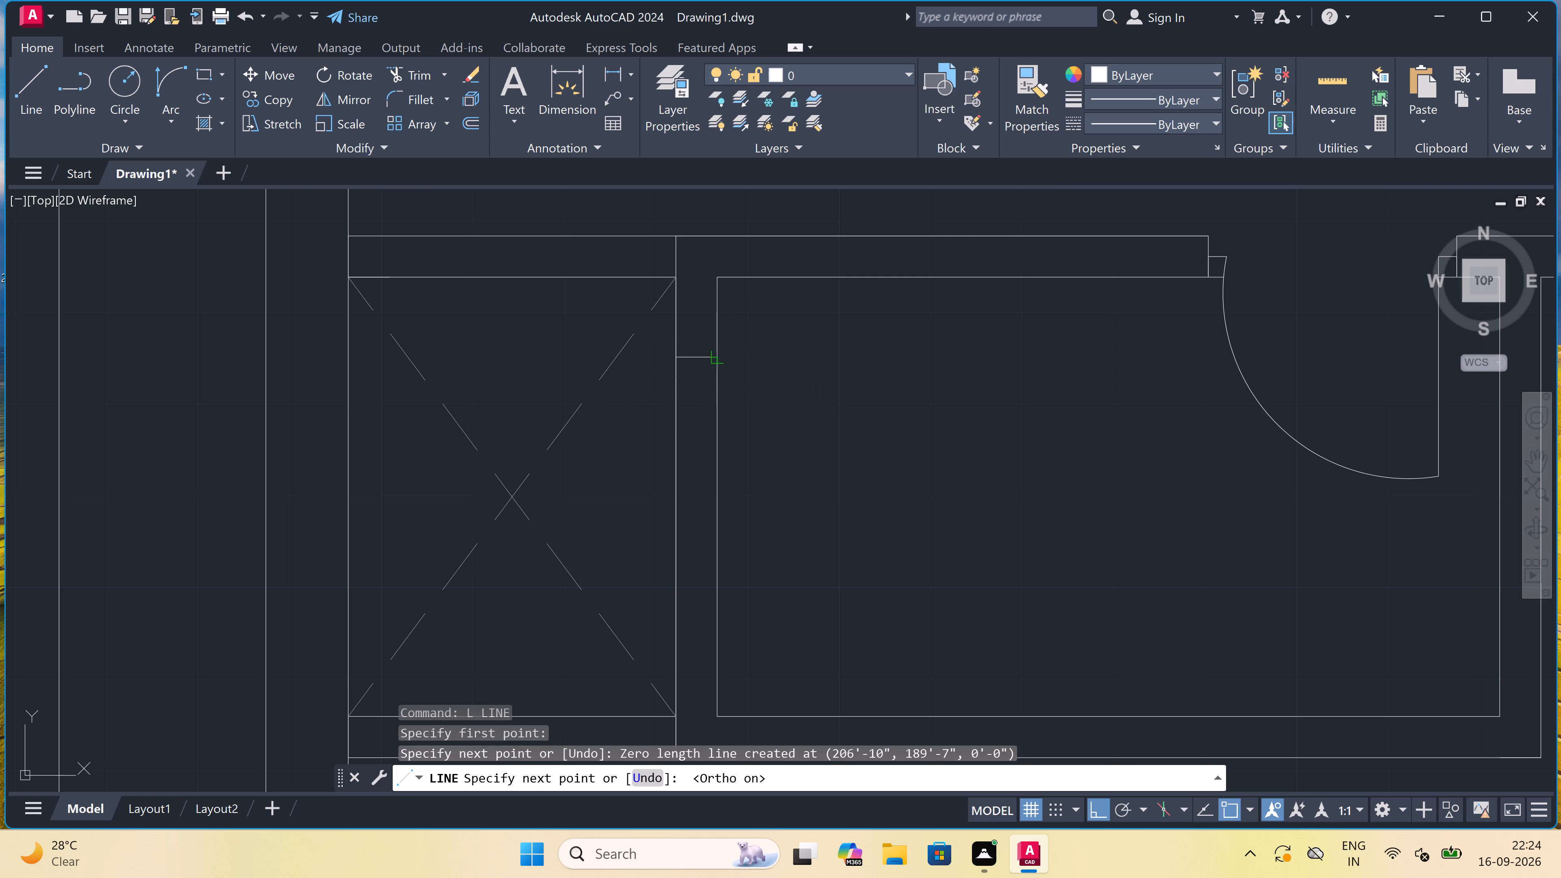
click(715, 362)
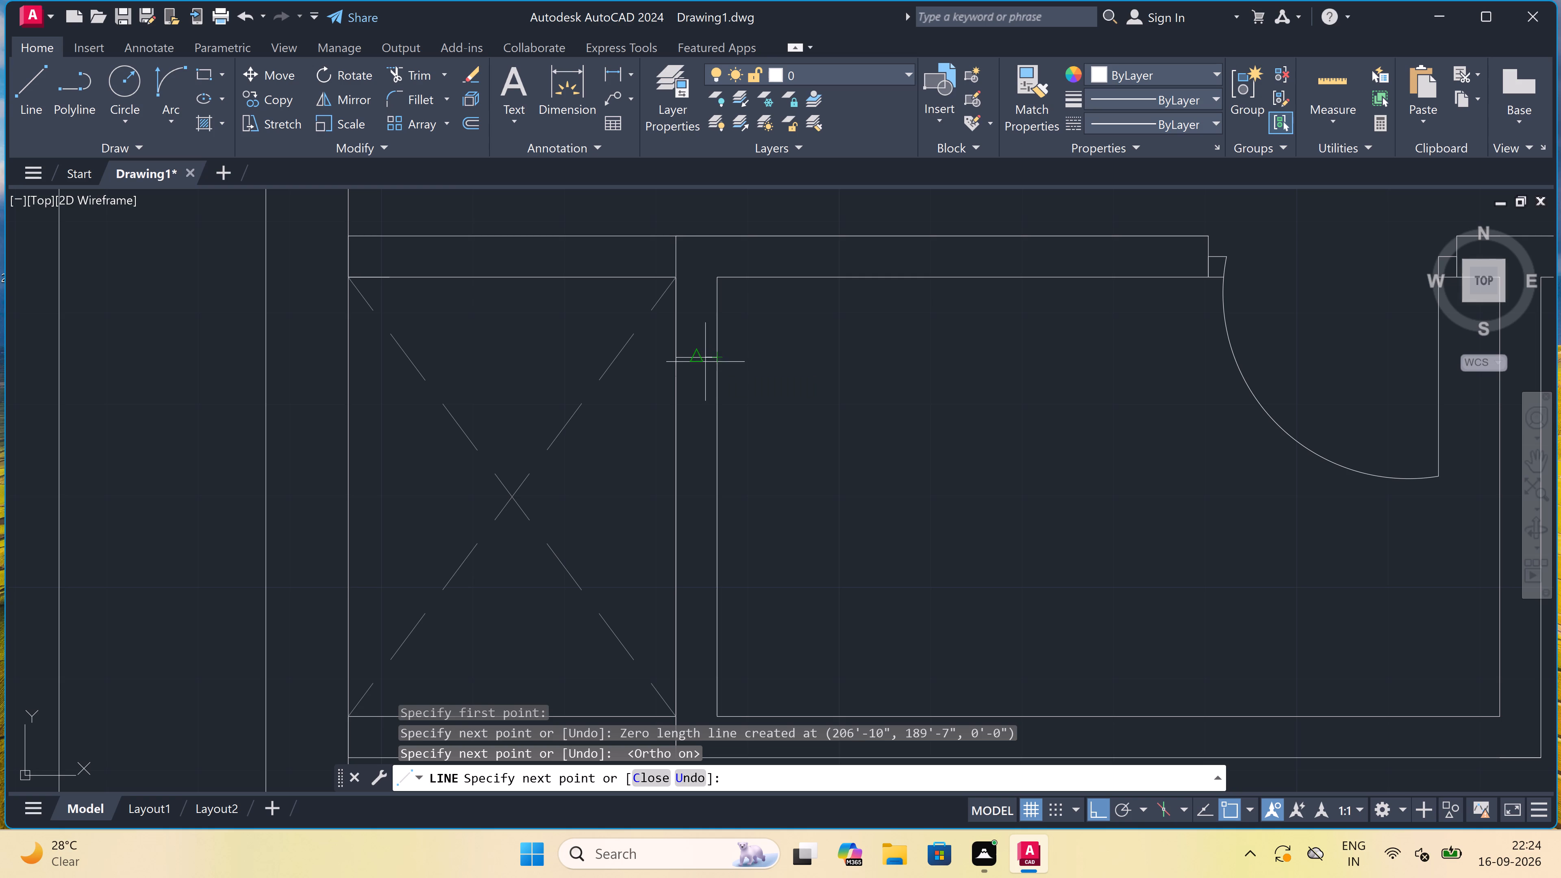
click(700, 361)
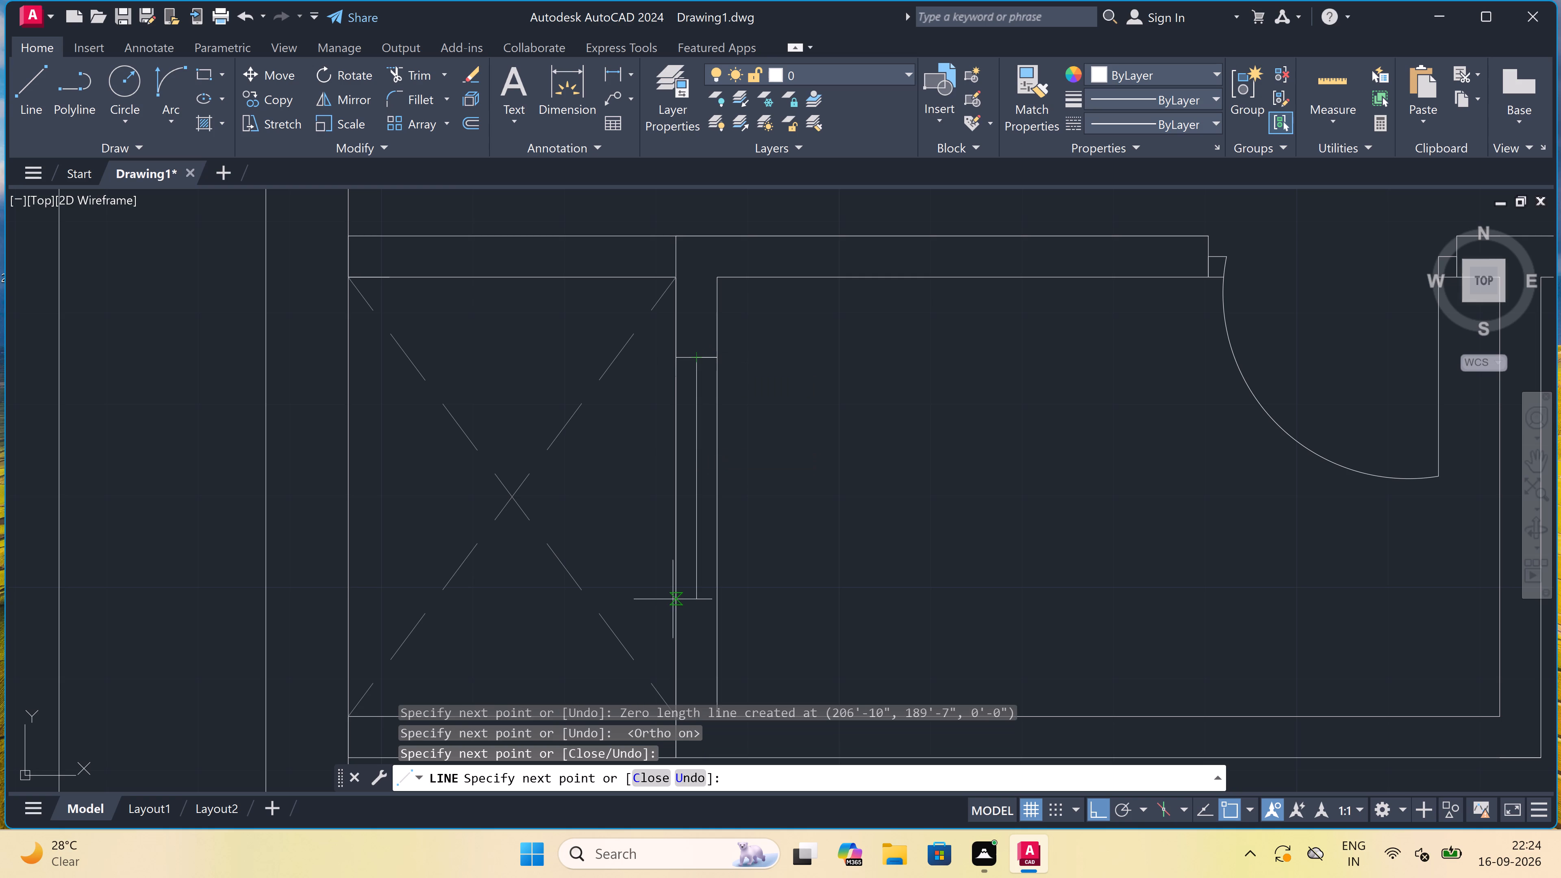
text(2')
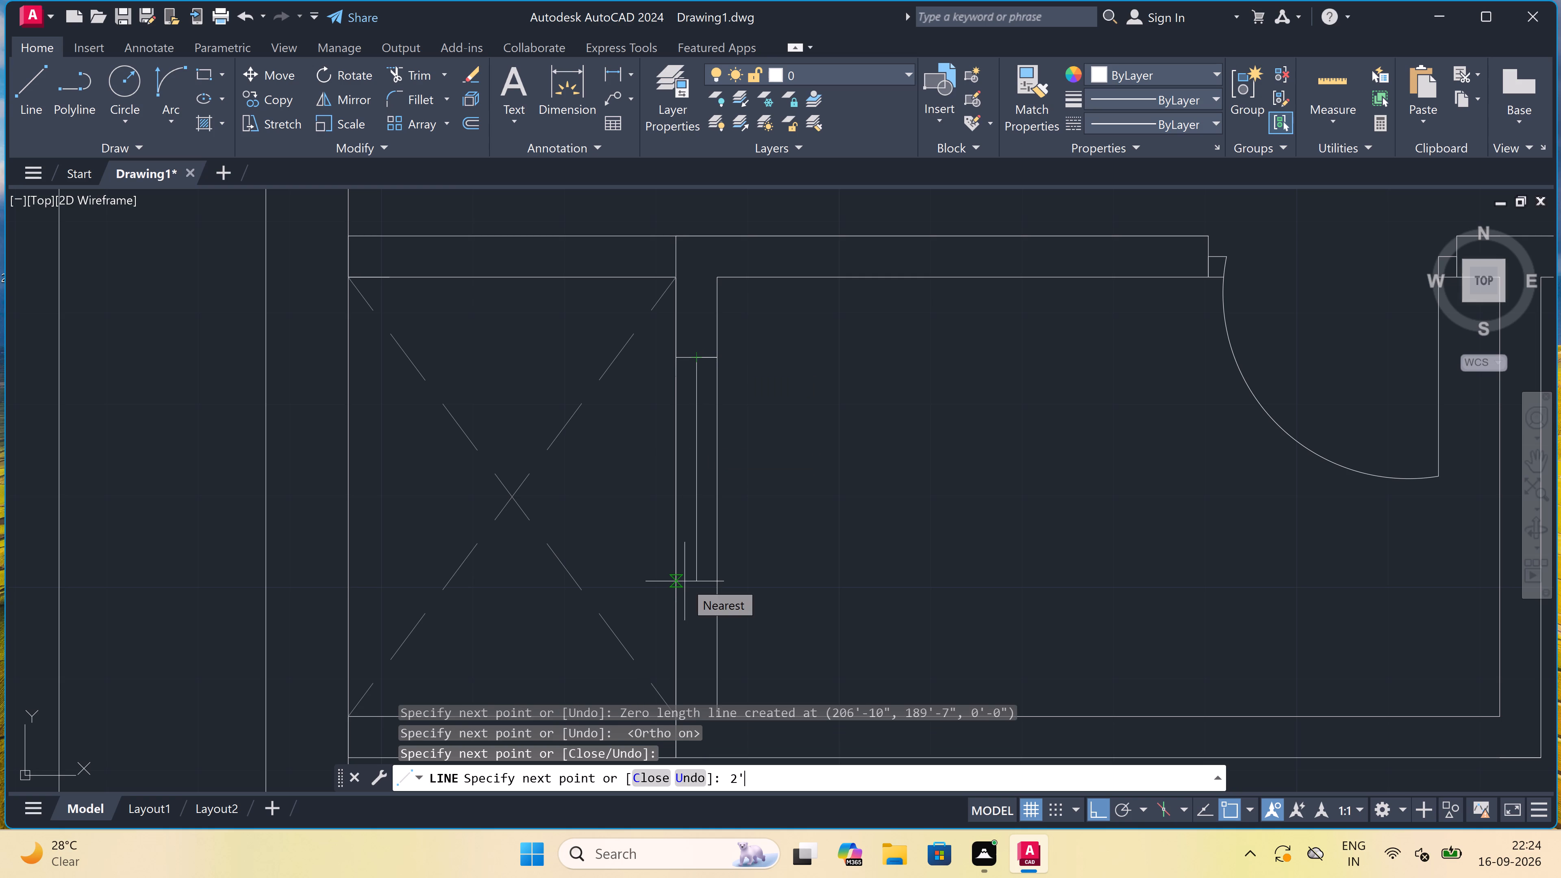
key(space)
double_click(680, 576)
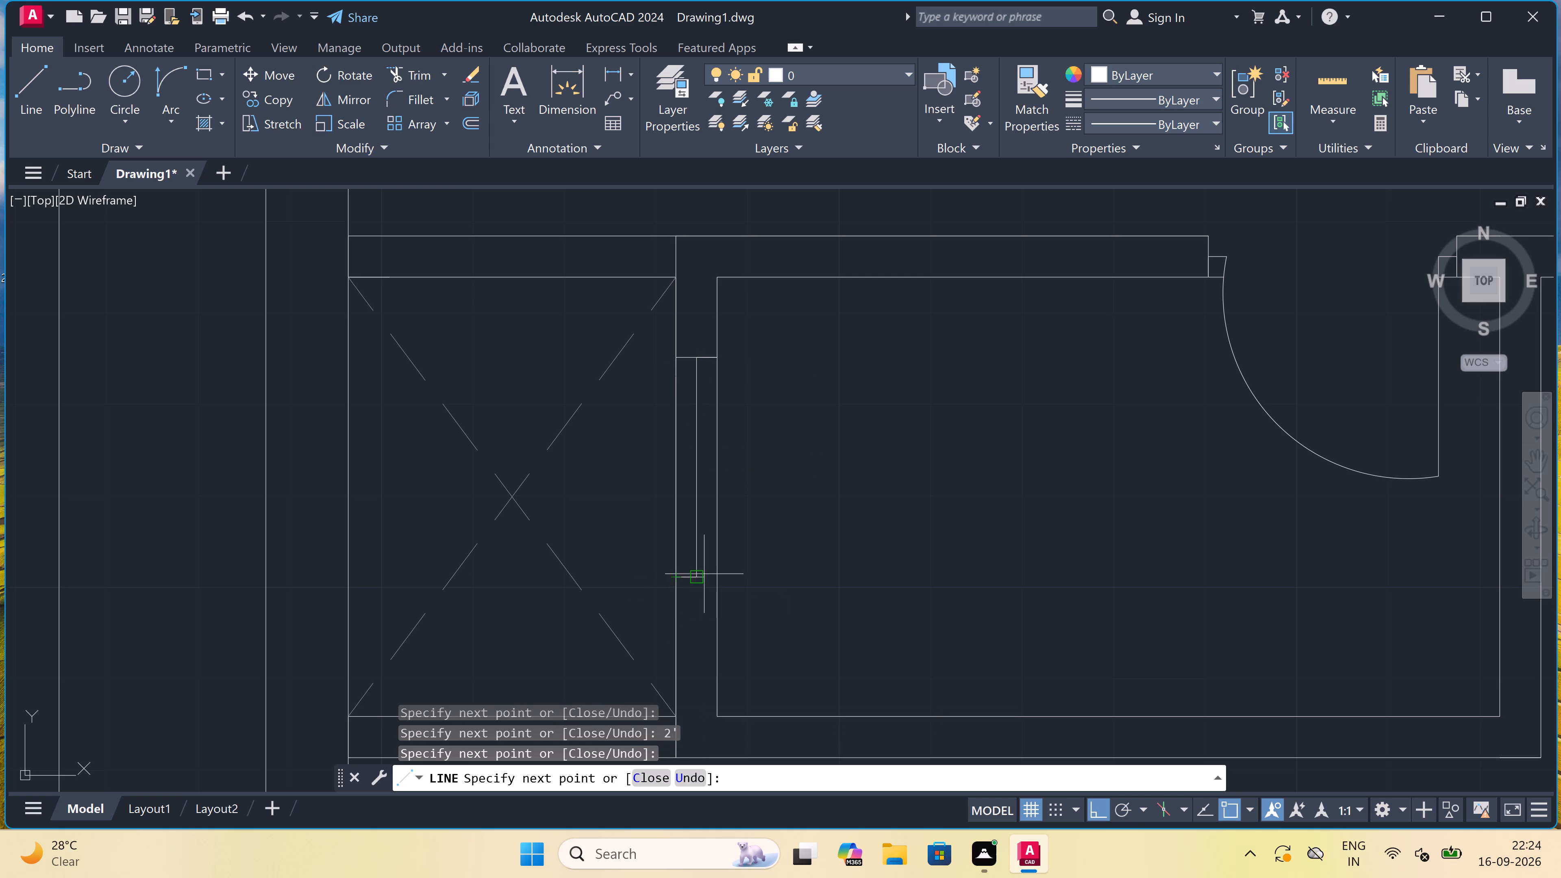
click(713, 572)
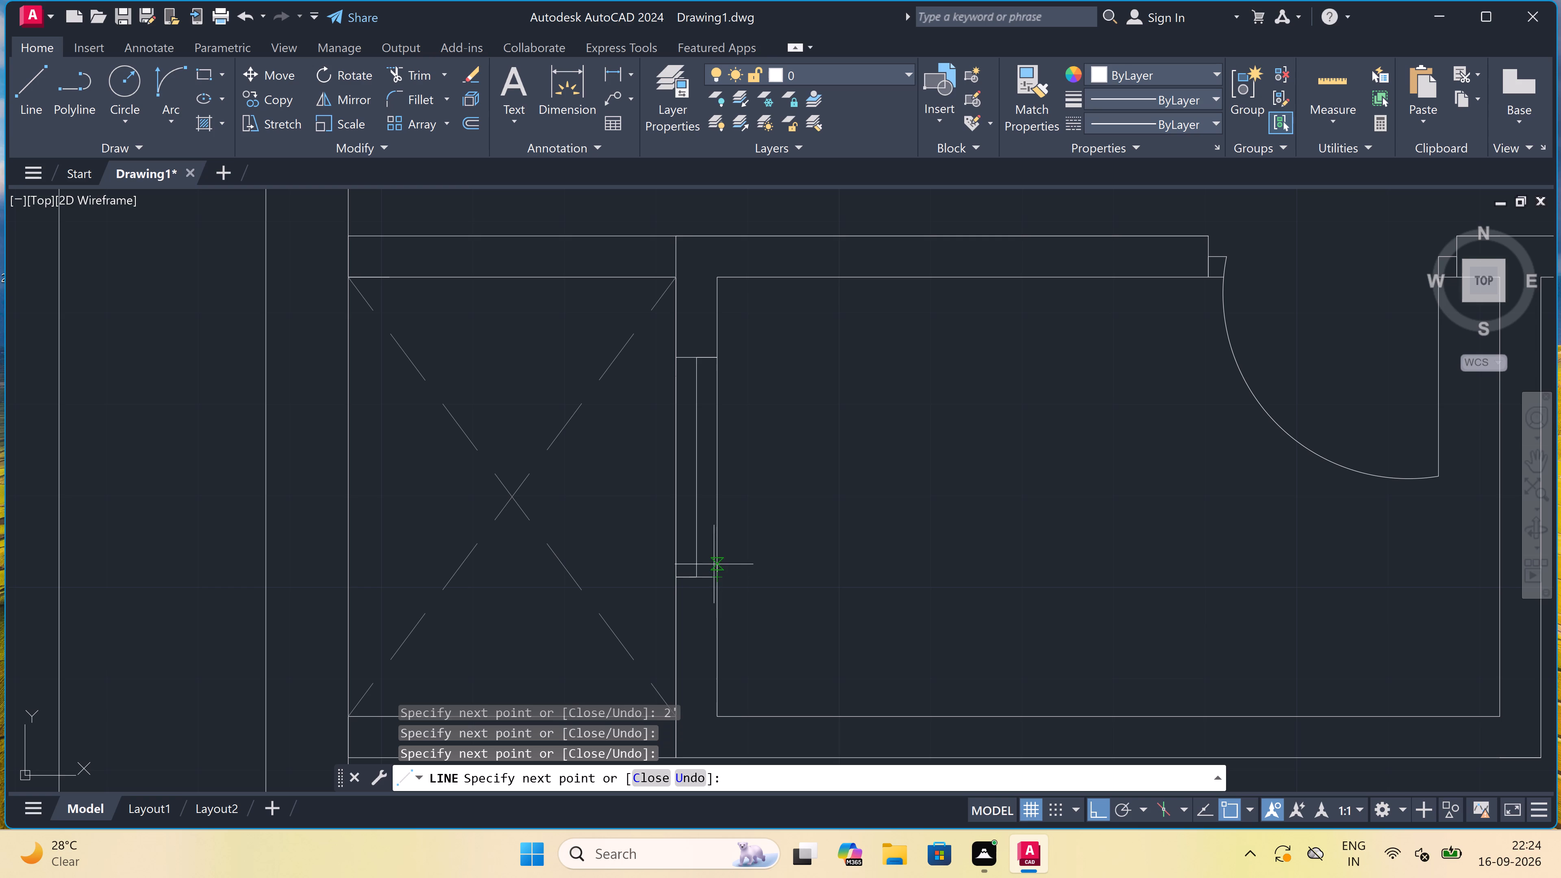
key(Escape)
Add the multiline text label "BEDROOM" with "13'8"X10'0"" on a second line in the second plan's top room.
scroll(706, 535, down, 4)
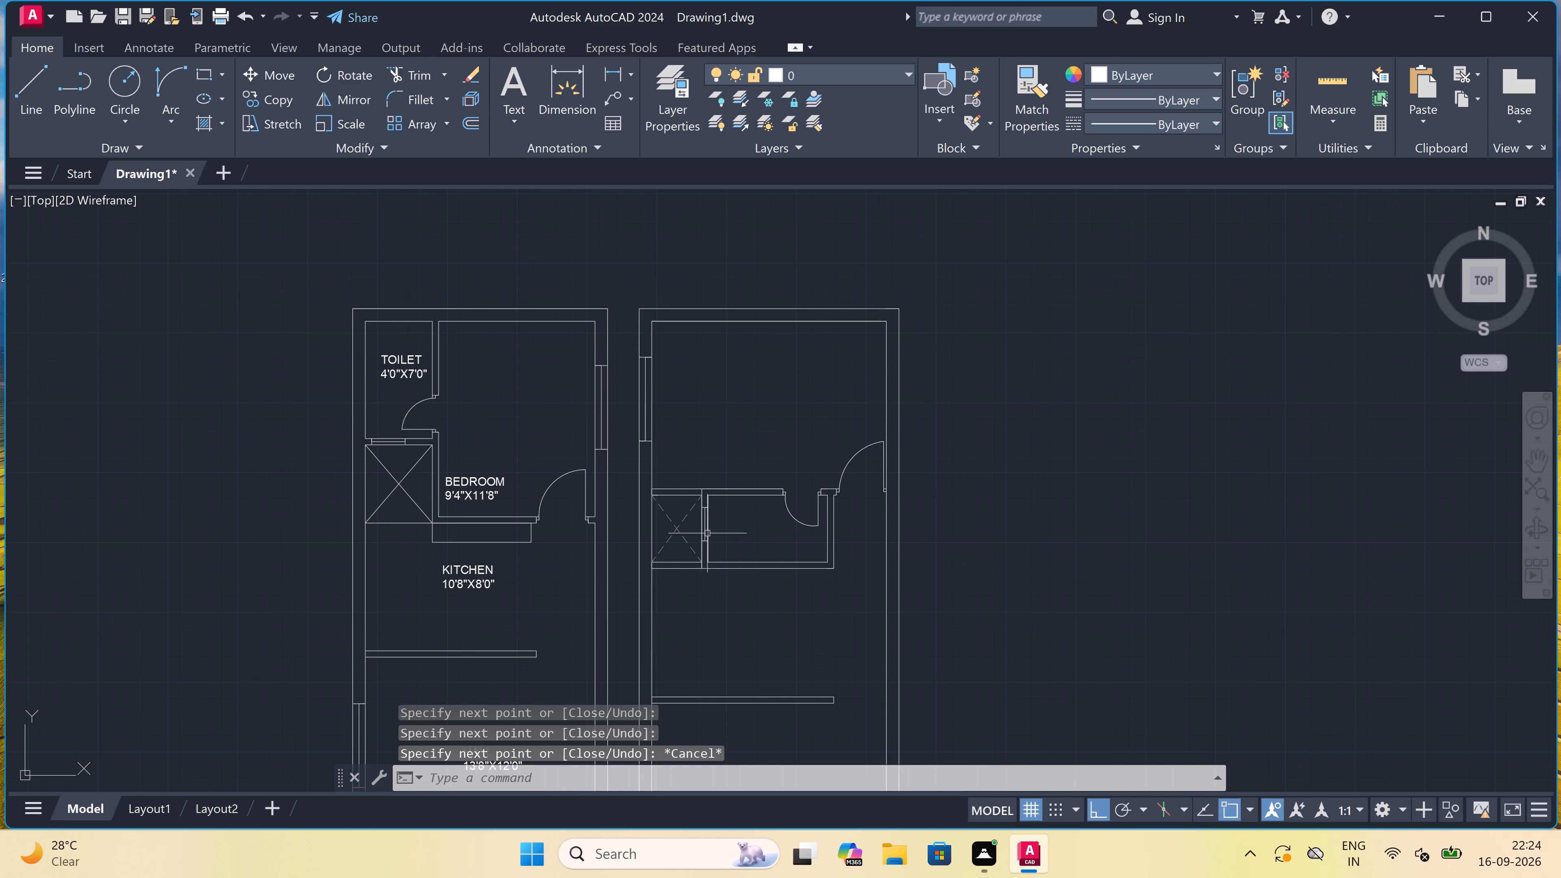
scroll(731, 476, down, 1)
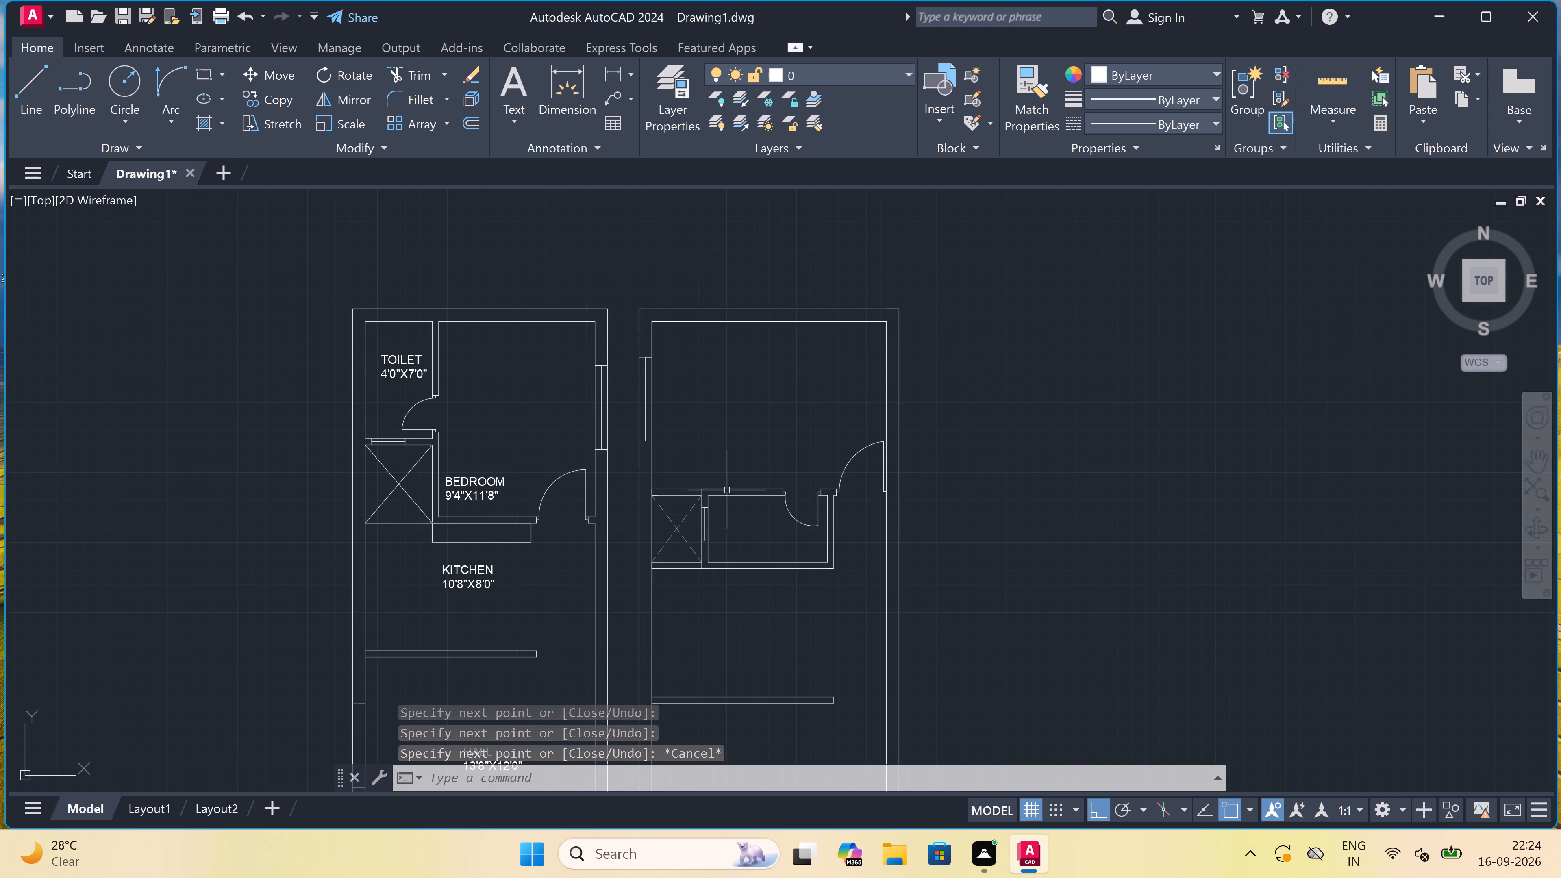
scroll(744, 521, up, 3)
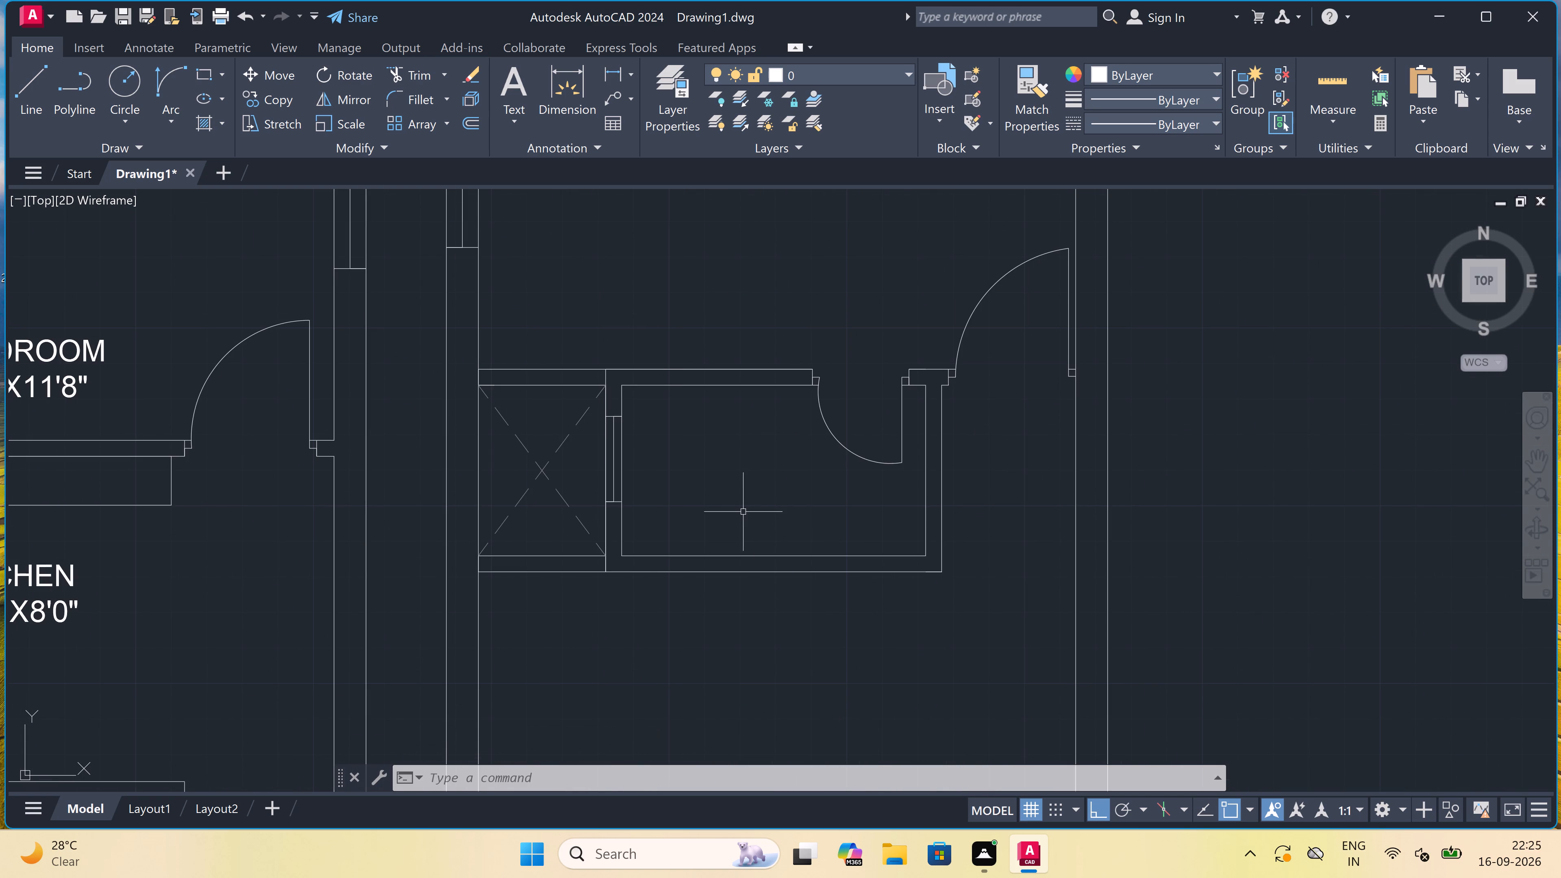
scroll(755, 474, down, 4)
scroll(764, 574, up, 1)
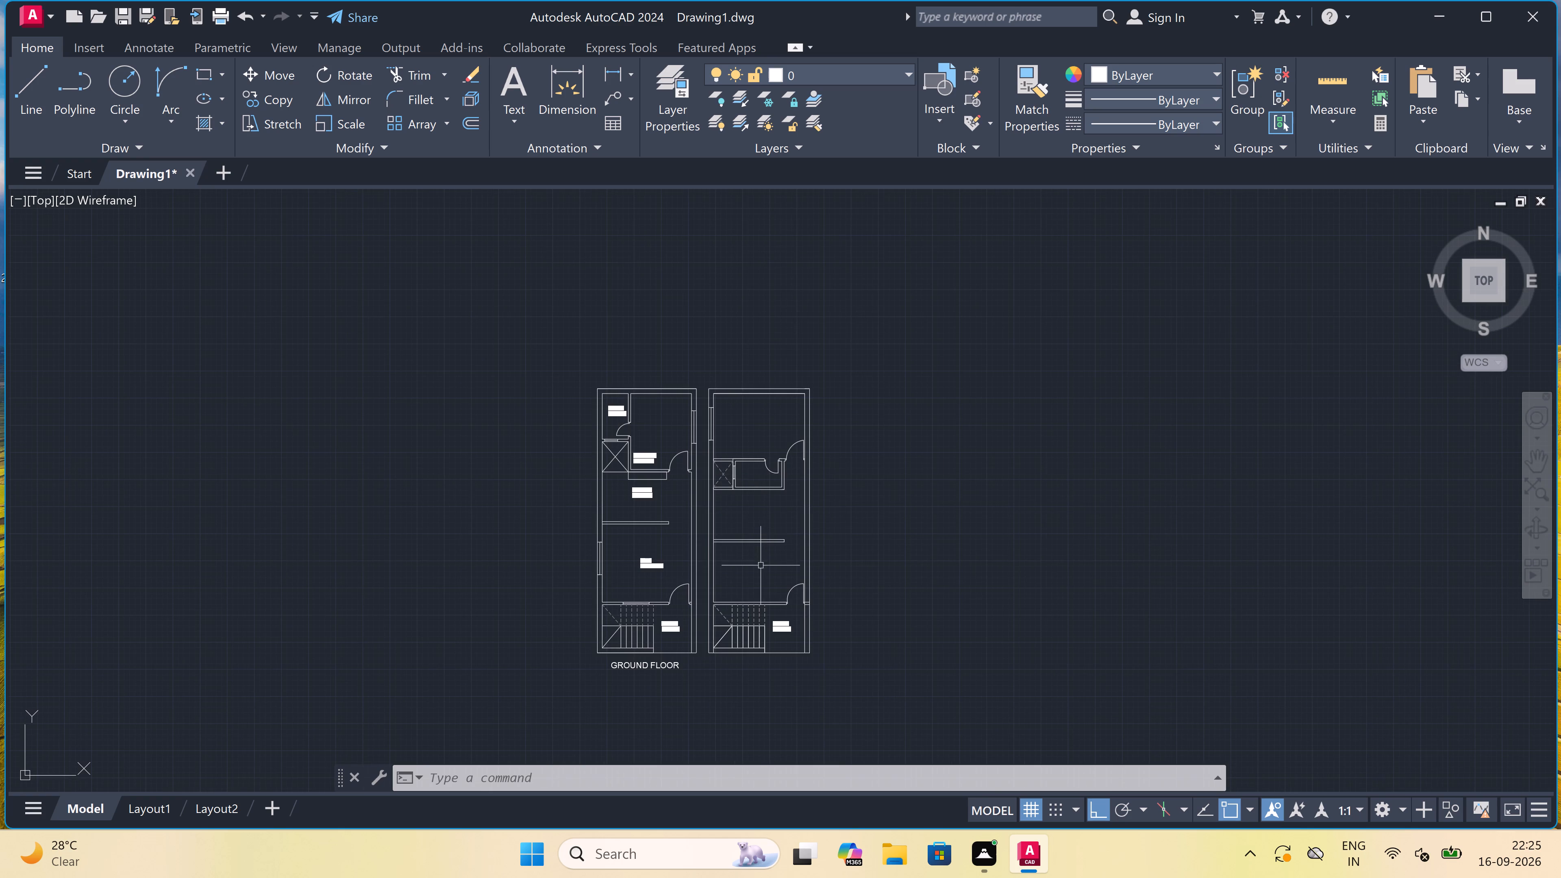
scroll(764, 574, up, 1)
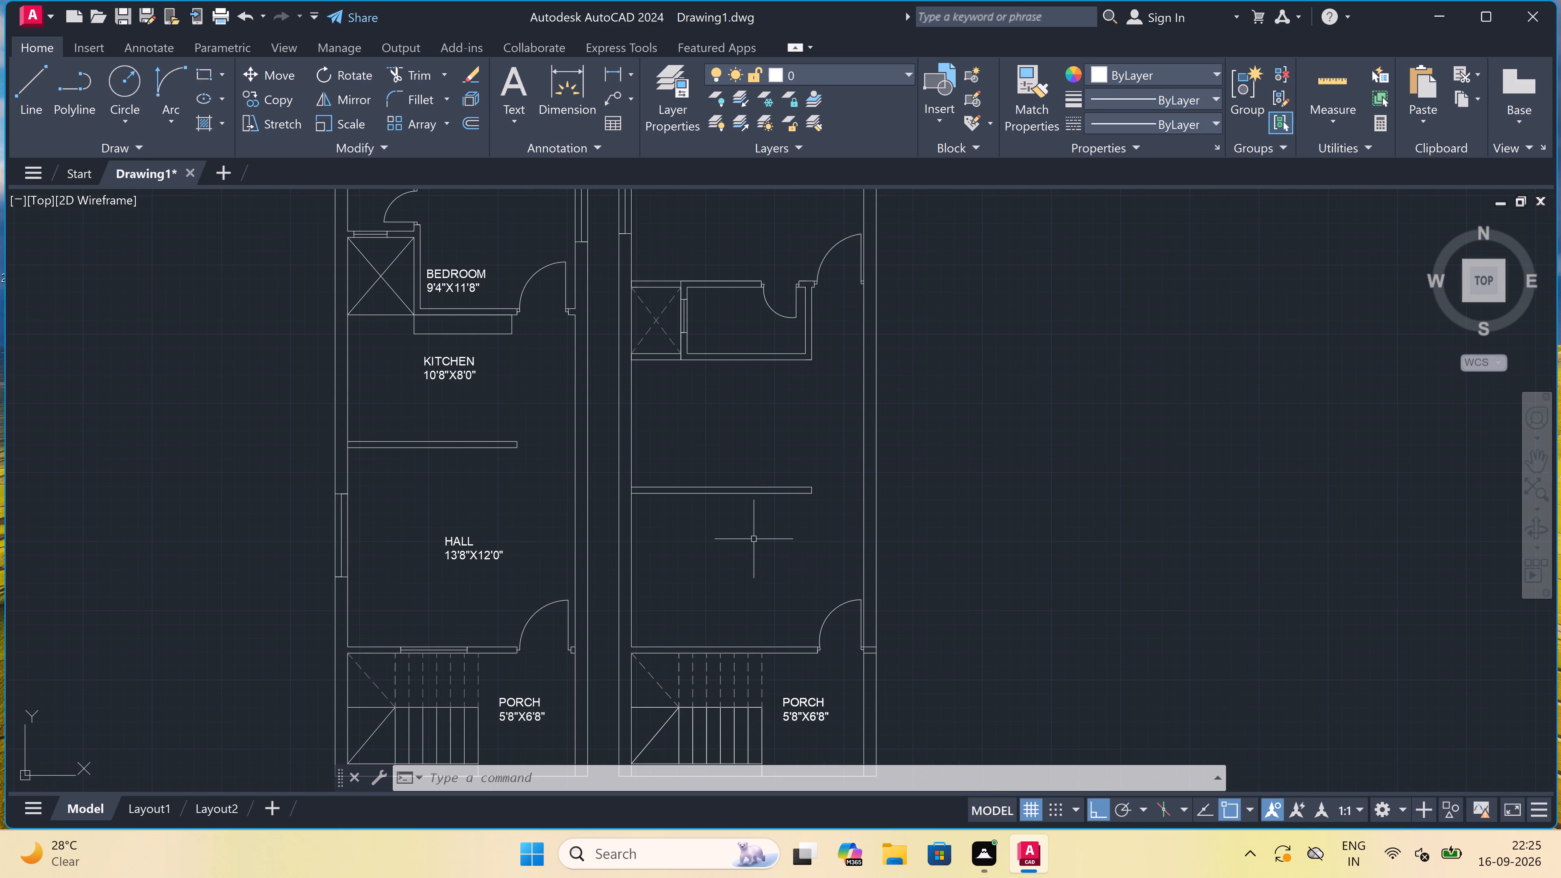
key(Escape)
key(m)
key(t)
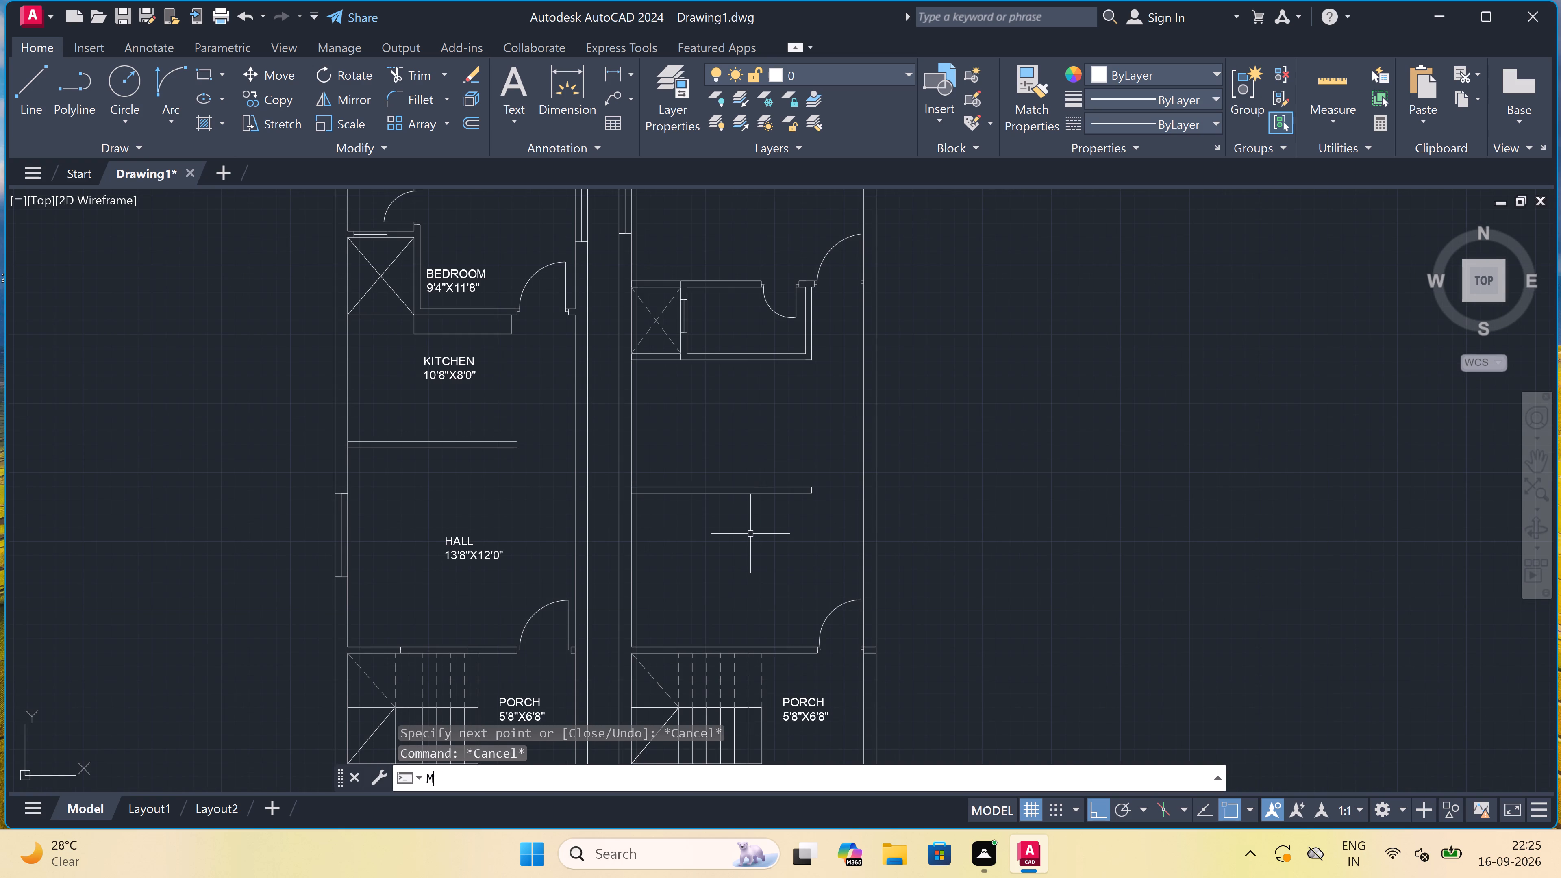
key(space)
scroll(730, 484, down, 1)
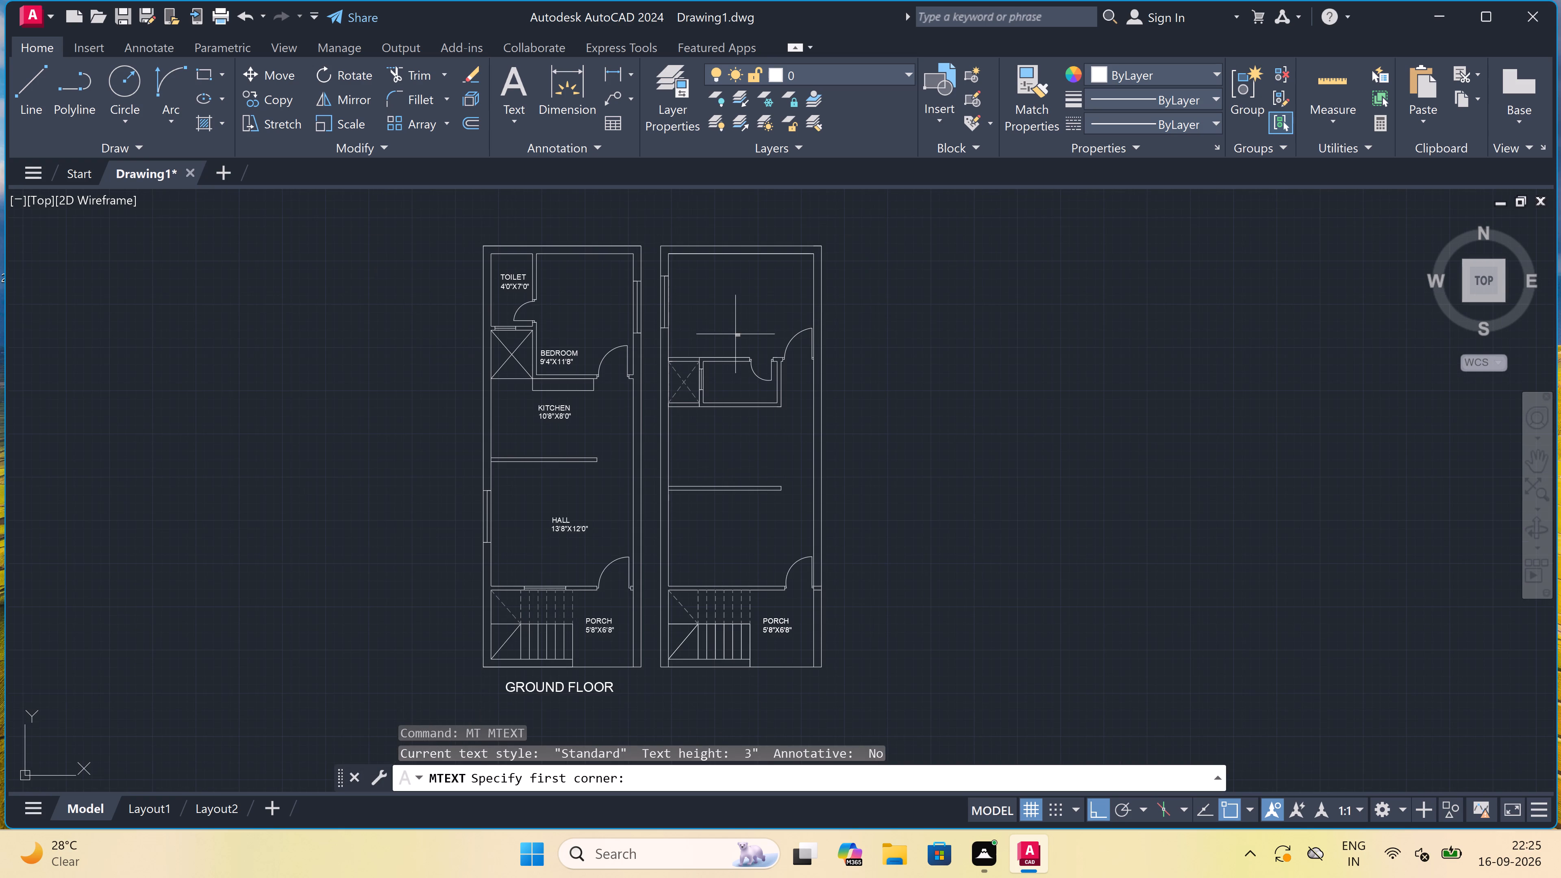
scroll(738, 290, up, 2)
click(602, 381)
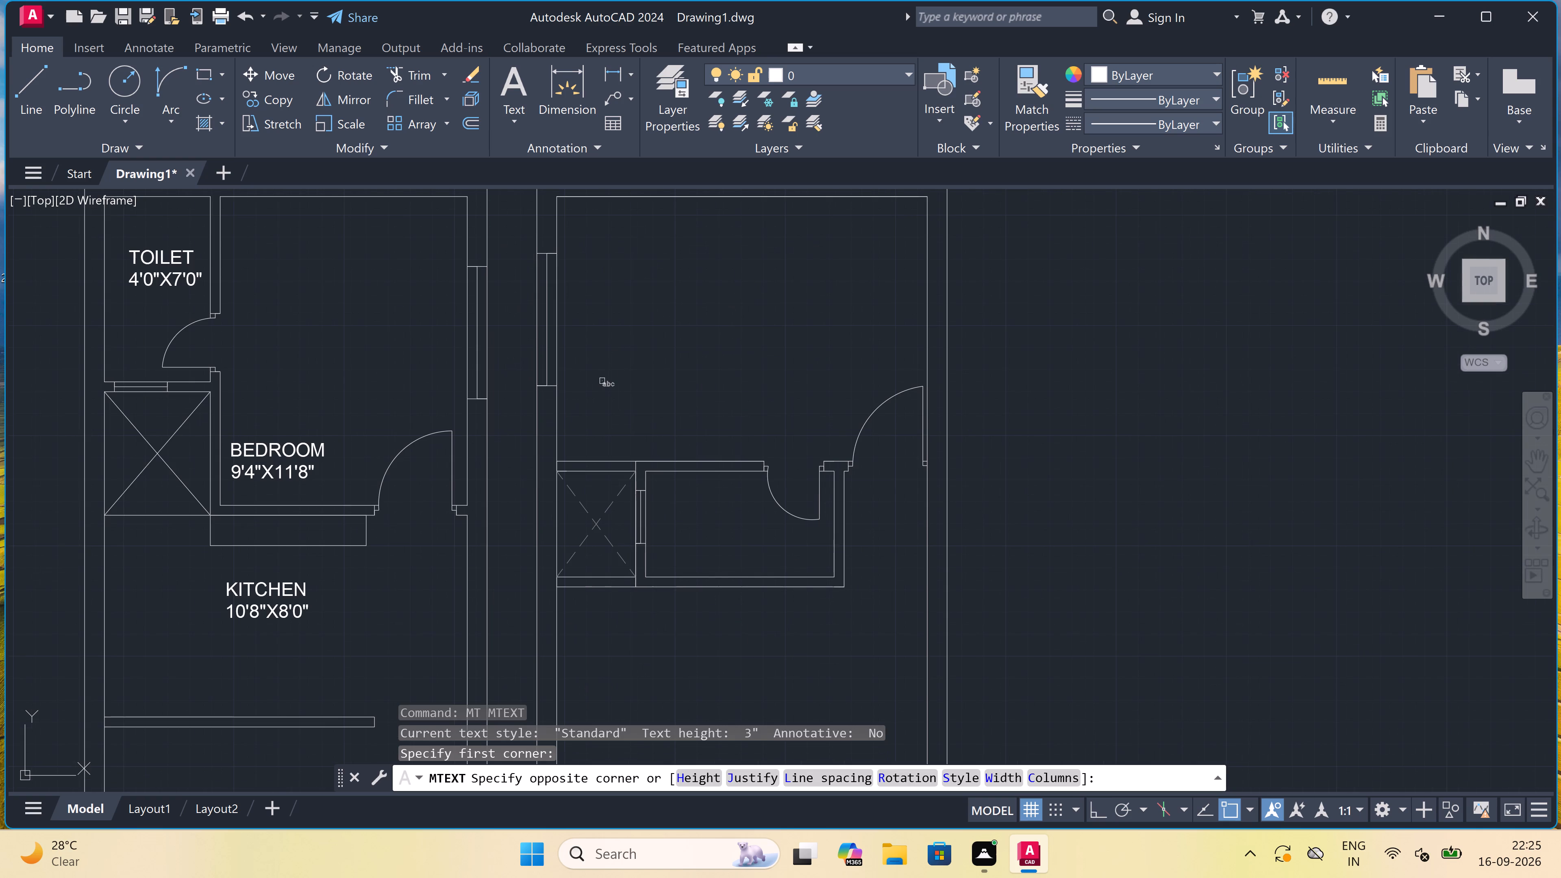
click(889, 414)
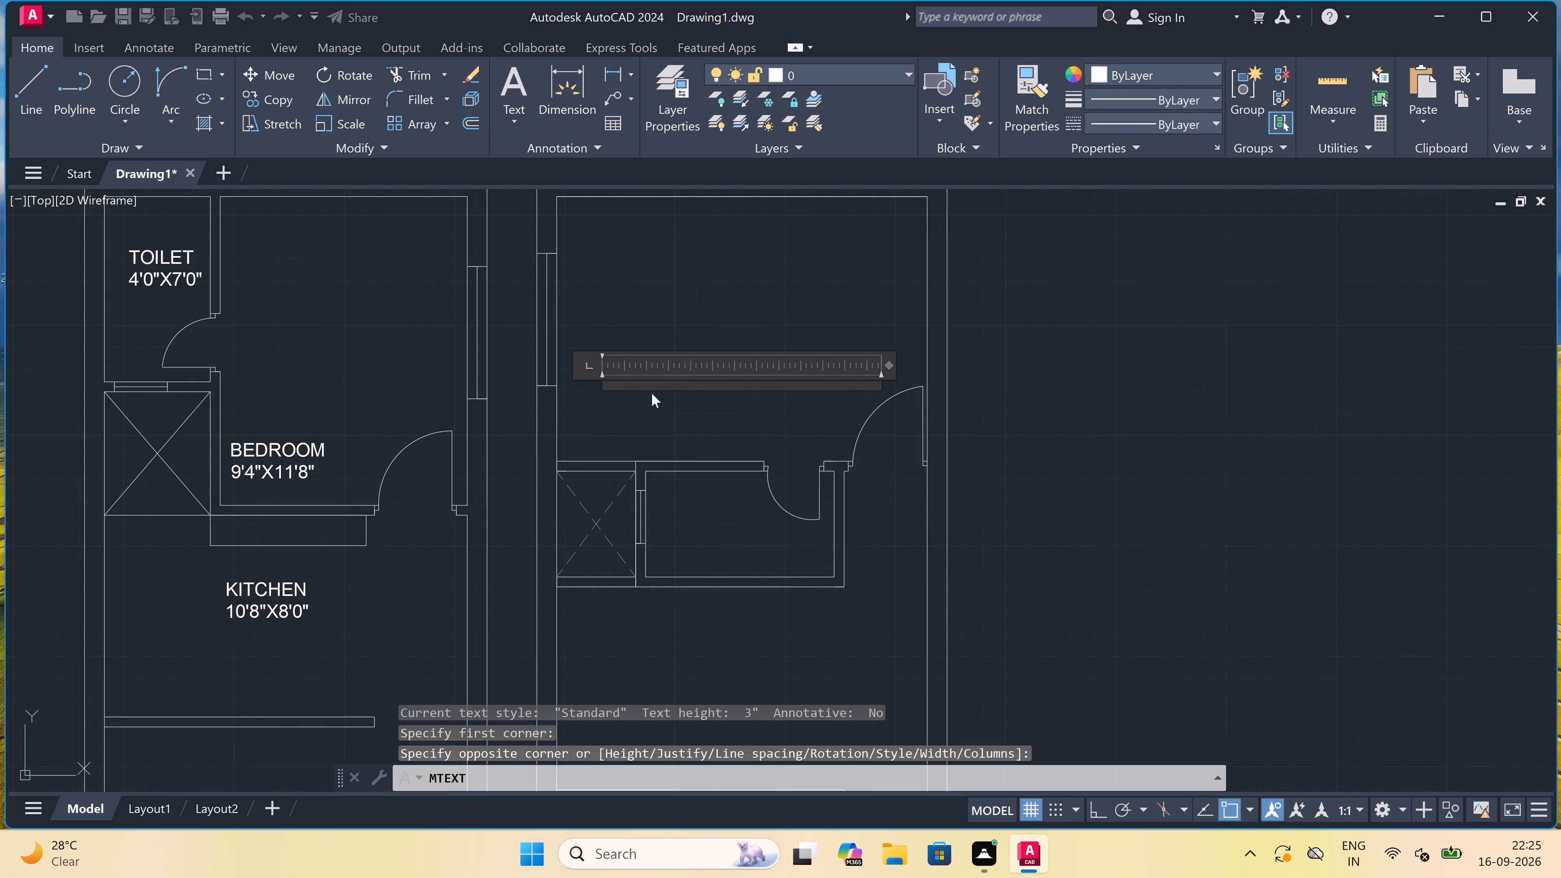
scroll(635, 397, up, 2)
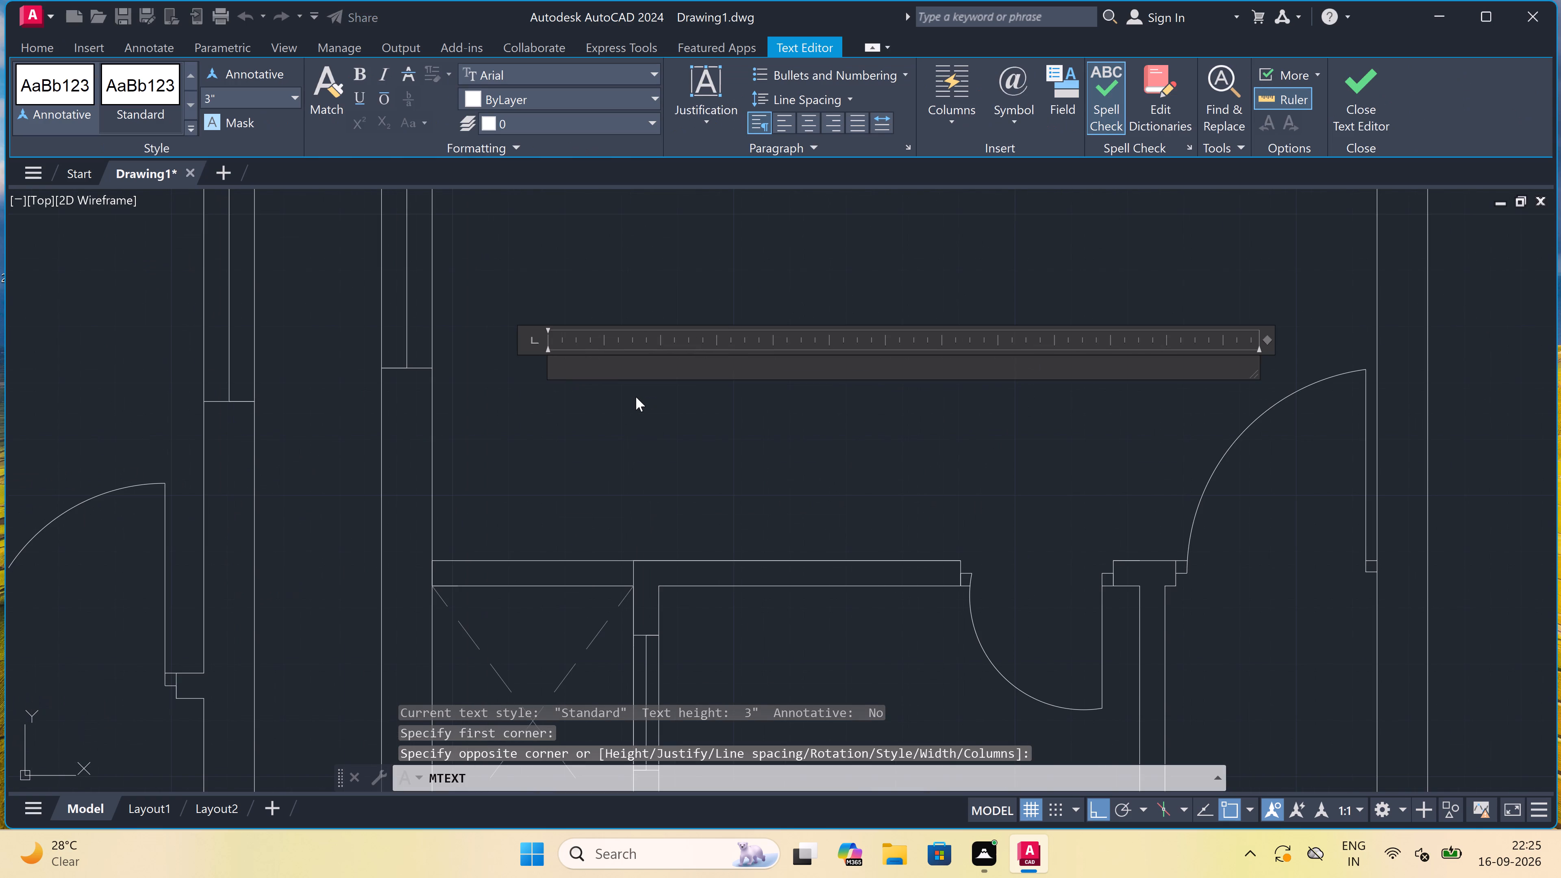
text(BEDROMM)
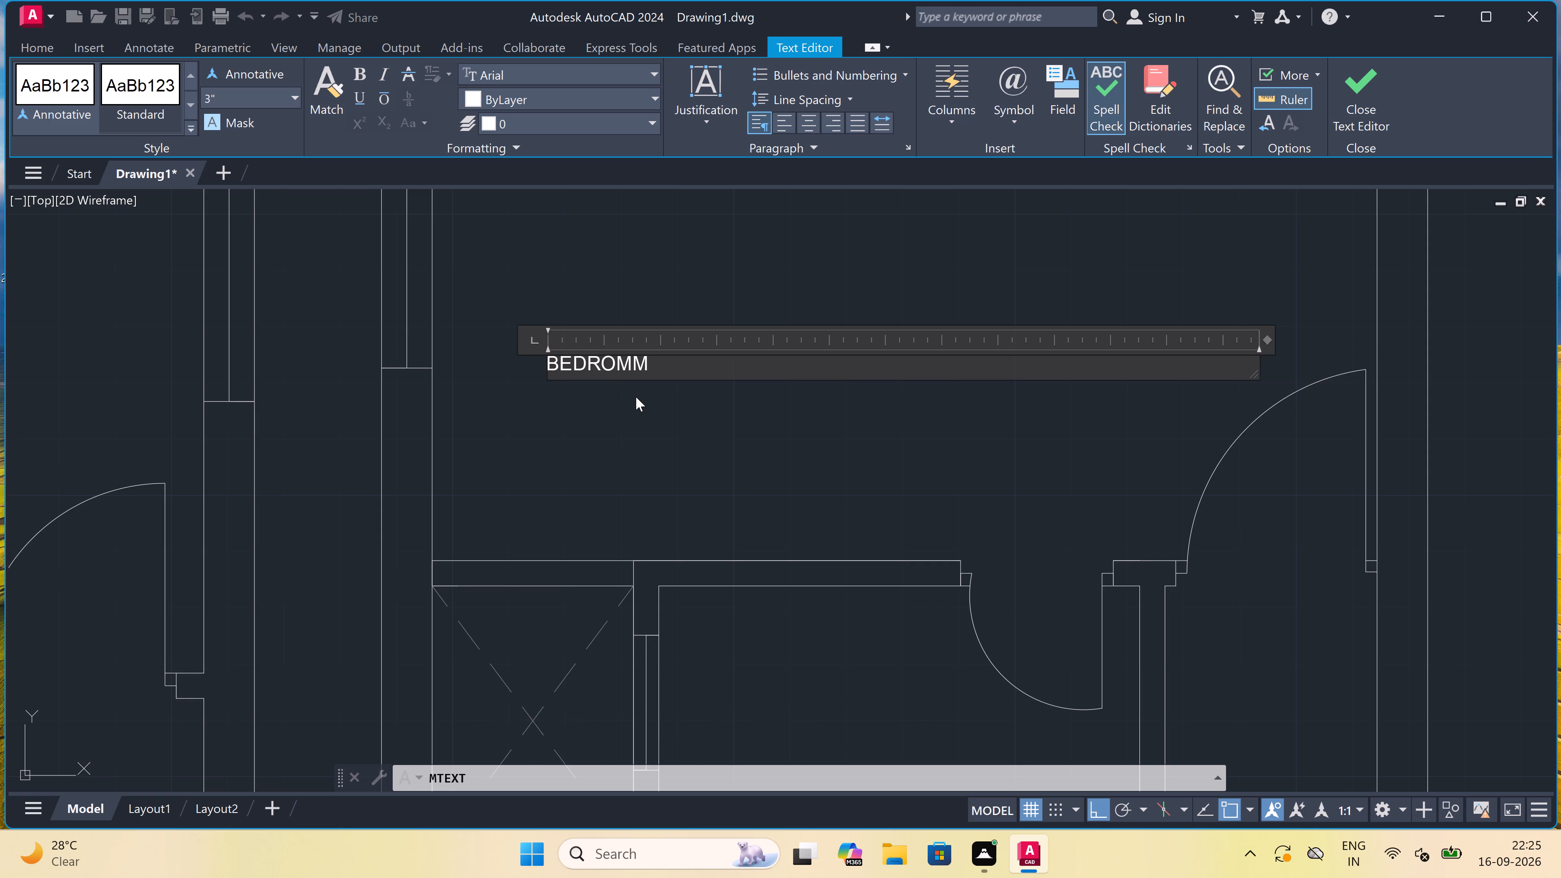
key(BackSpace)
key(BackSpace)
text(OM)
key(Return)
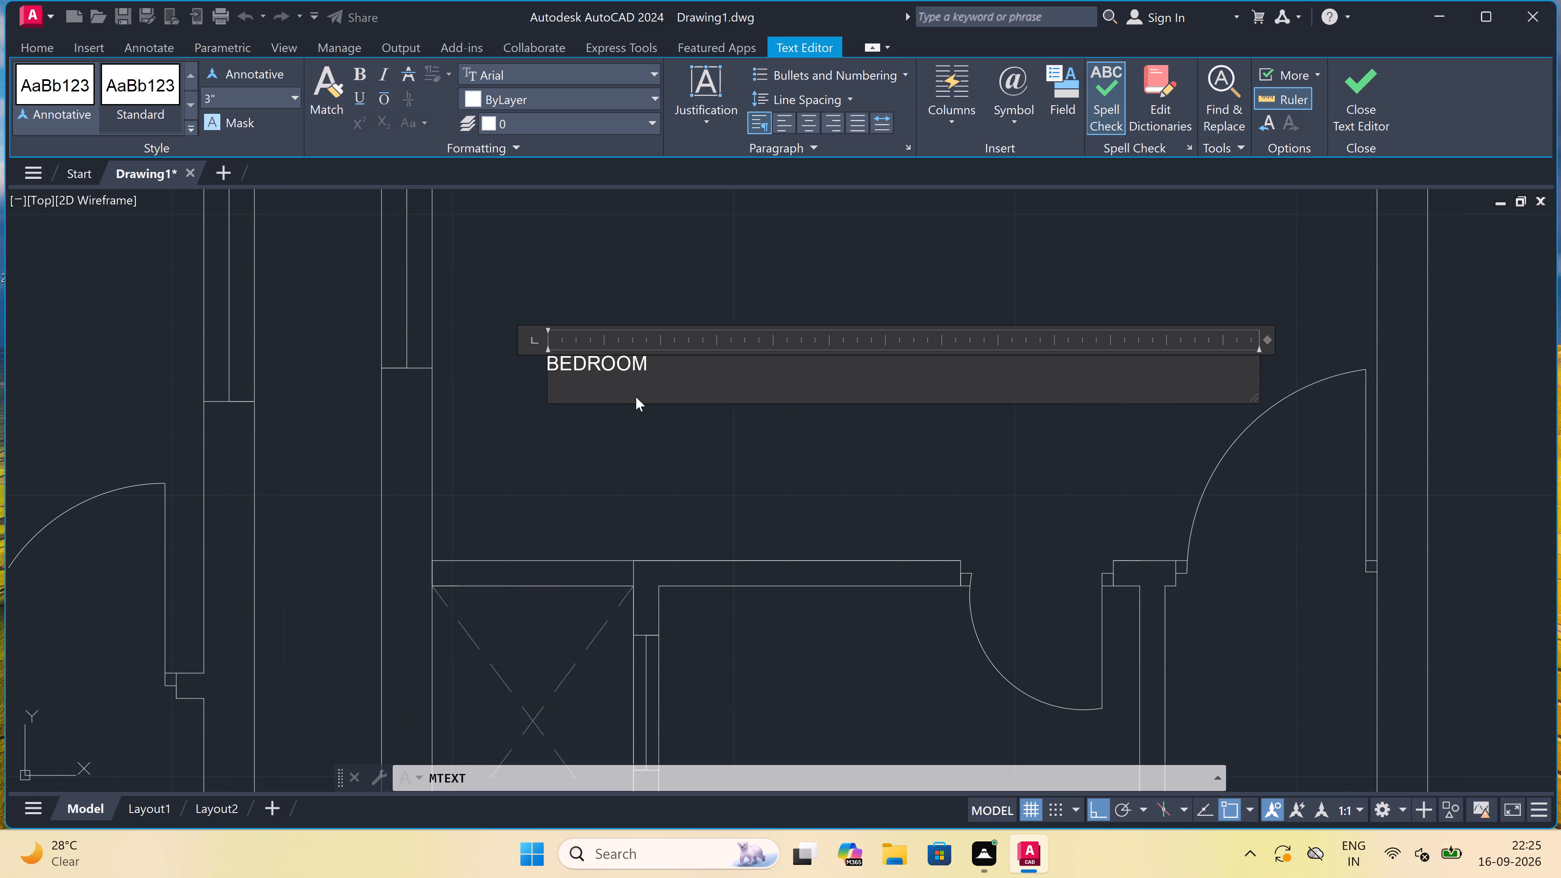
text(13')
key(8)
text("X)
text(10'0")
double_click(602, 448)
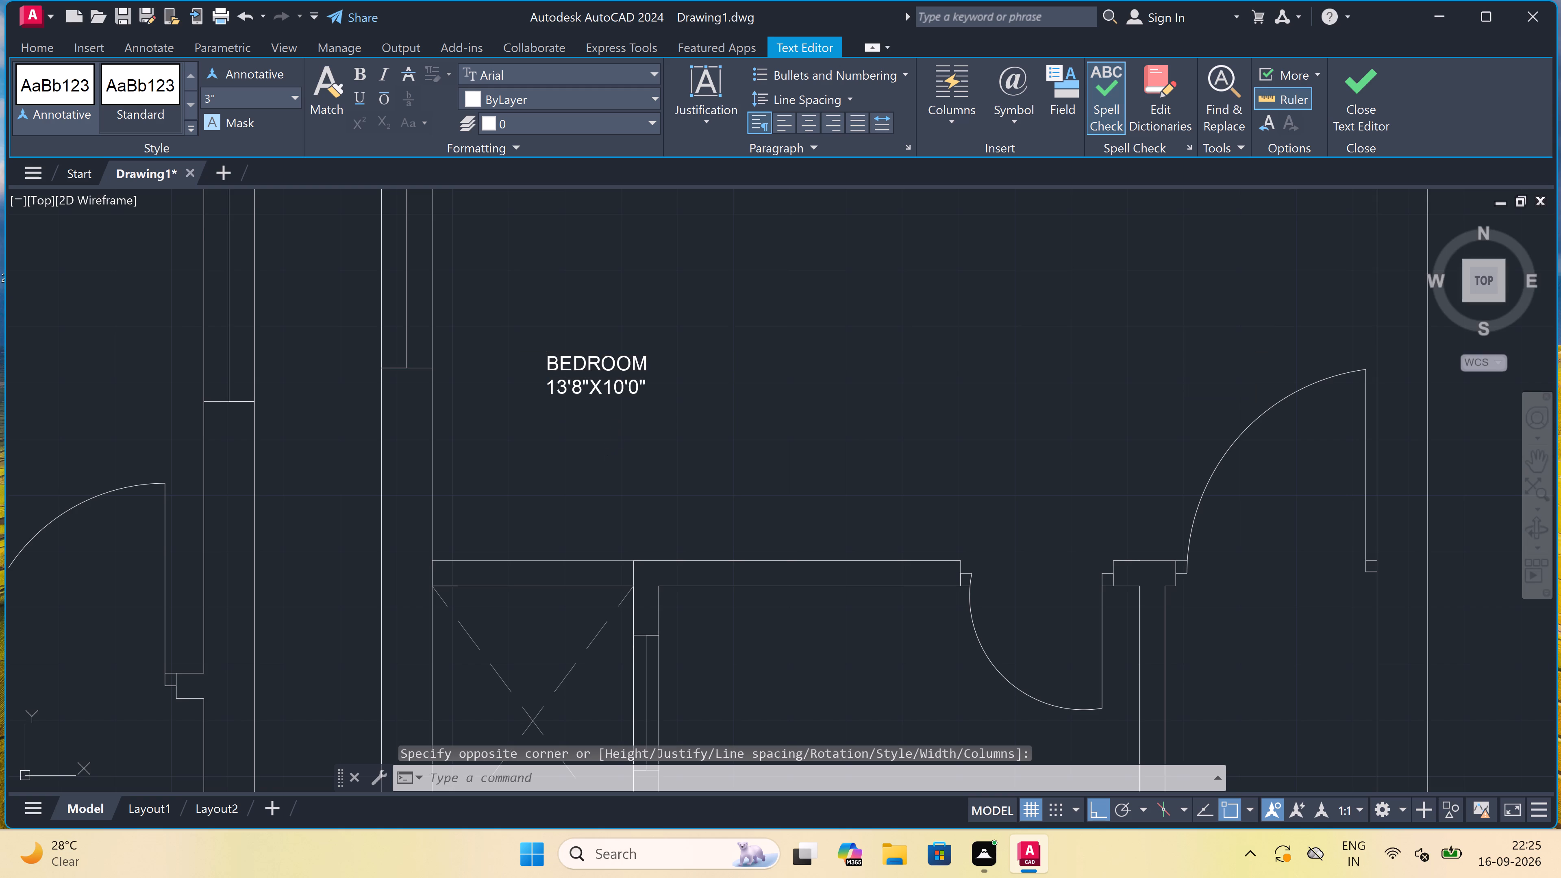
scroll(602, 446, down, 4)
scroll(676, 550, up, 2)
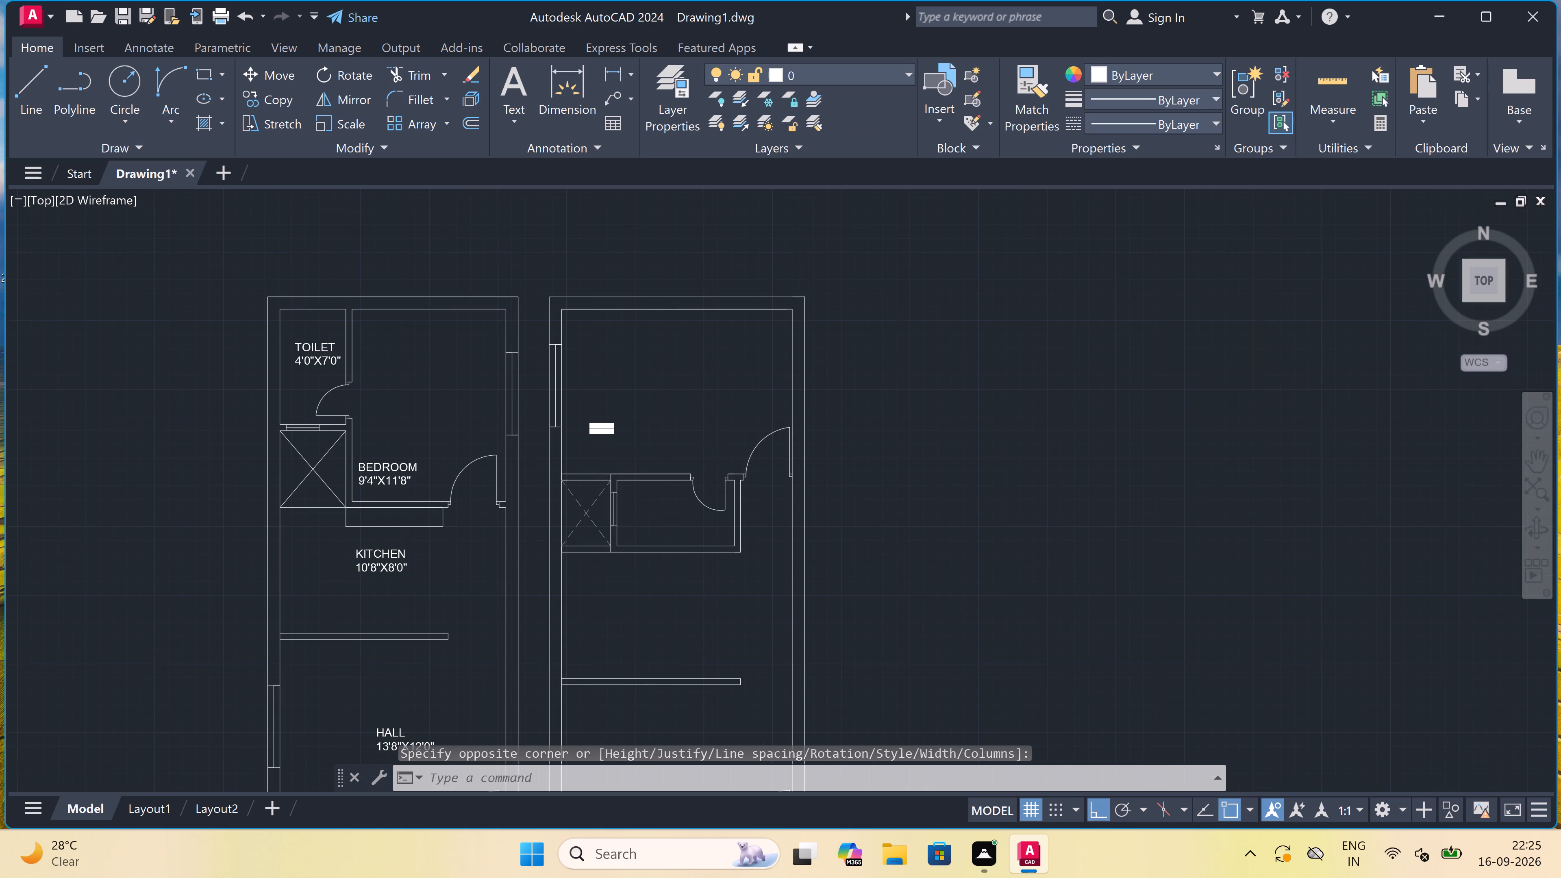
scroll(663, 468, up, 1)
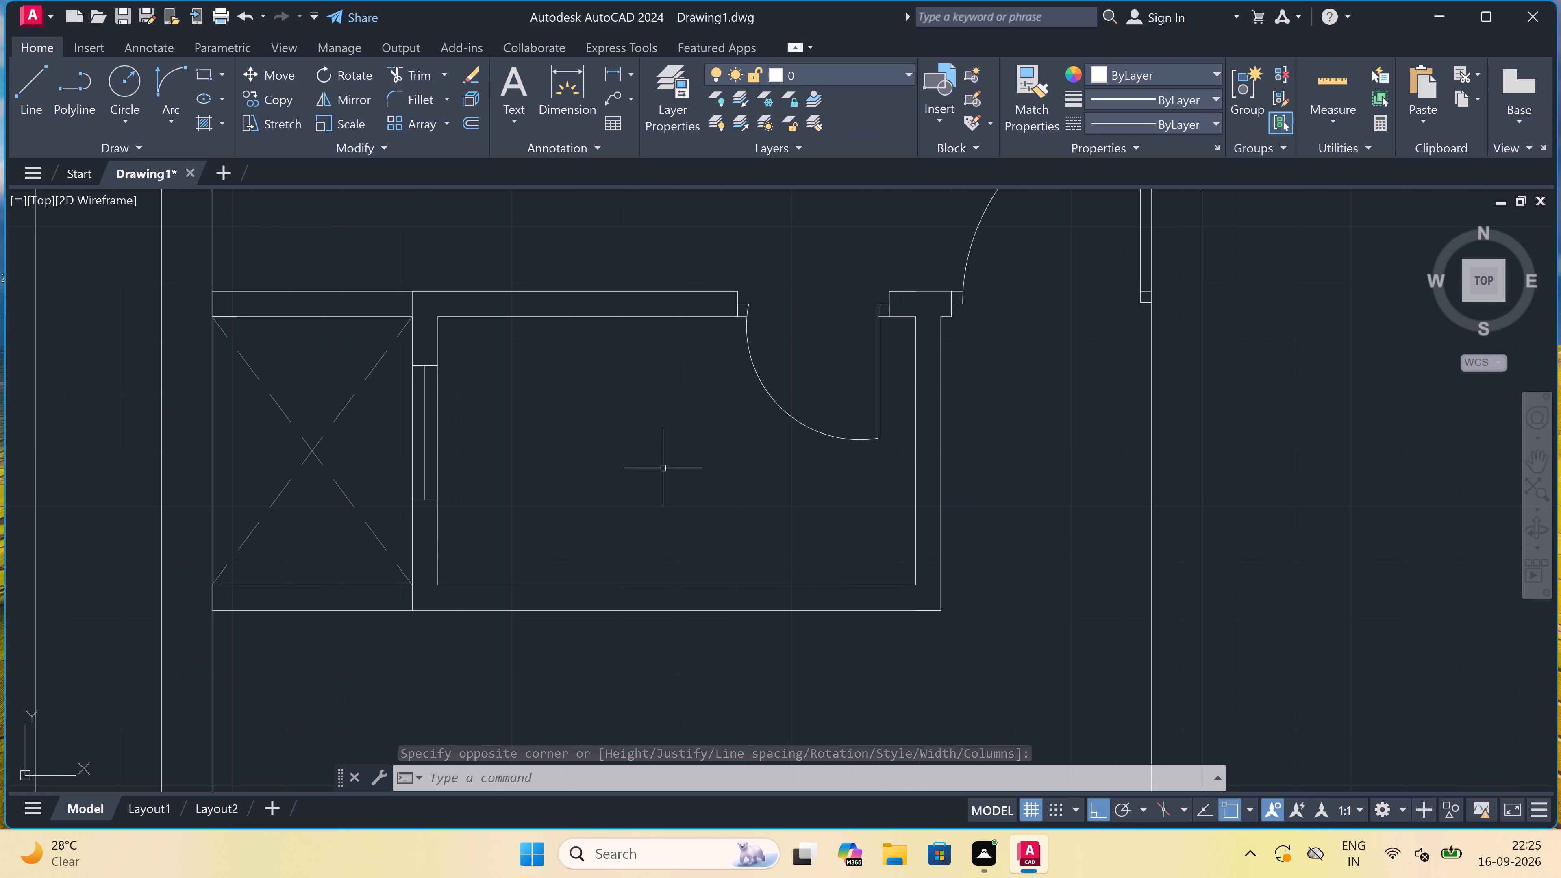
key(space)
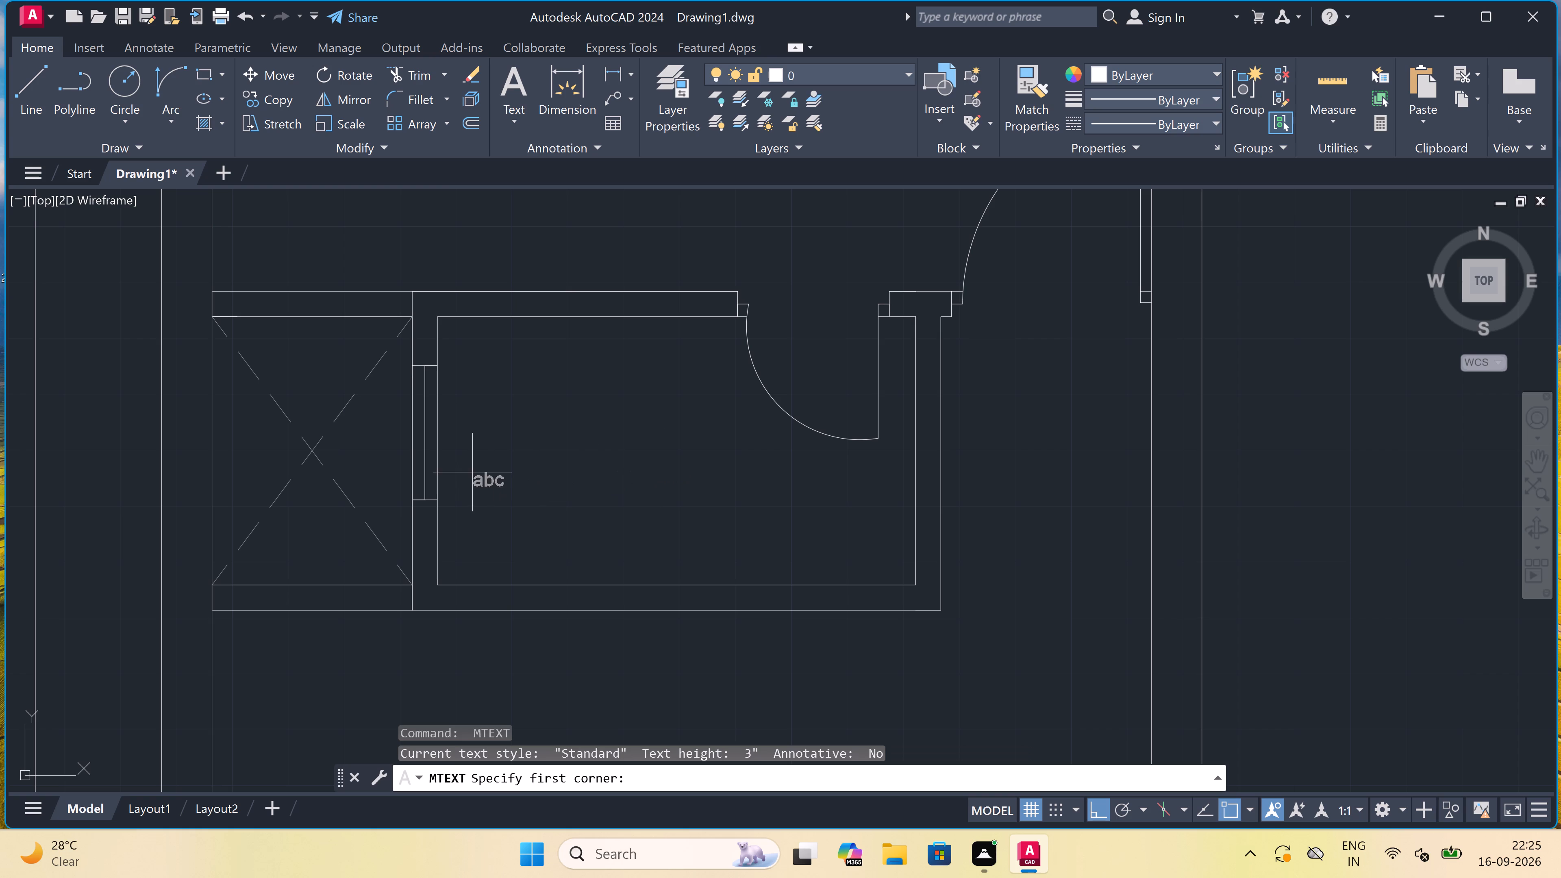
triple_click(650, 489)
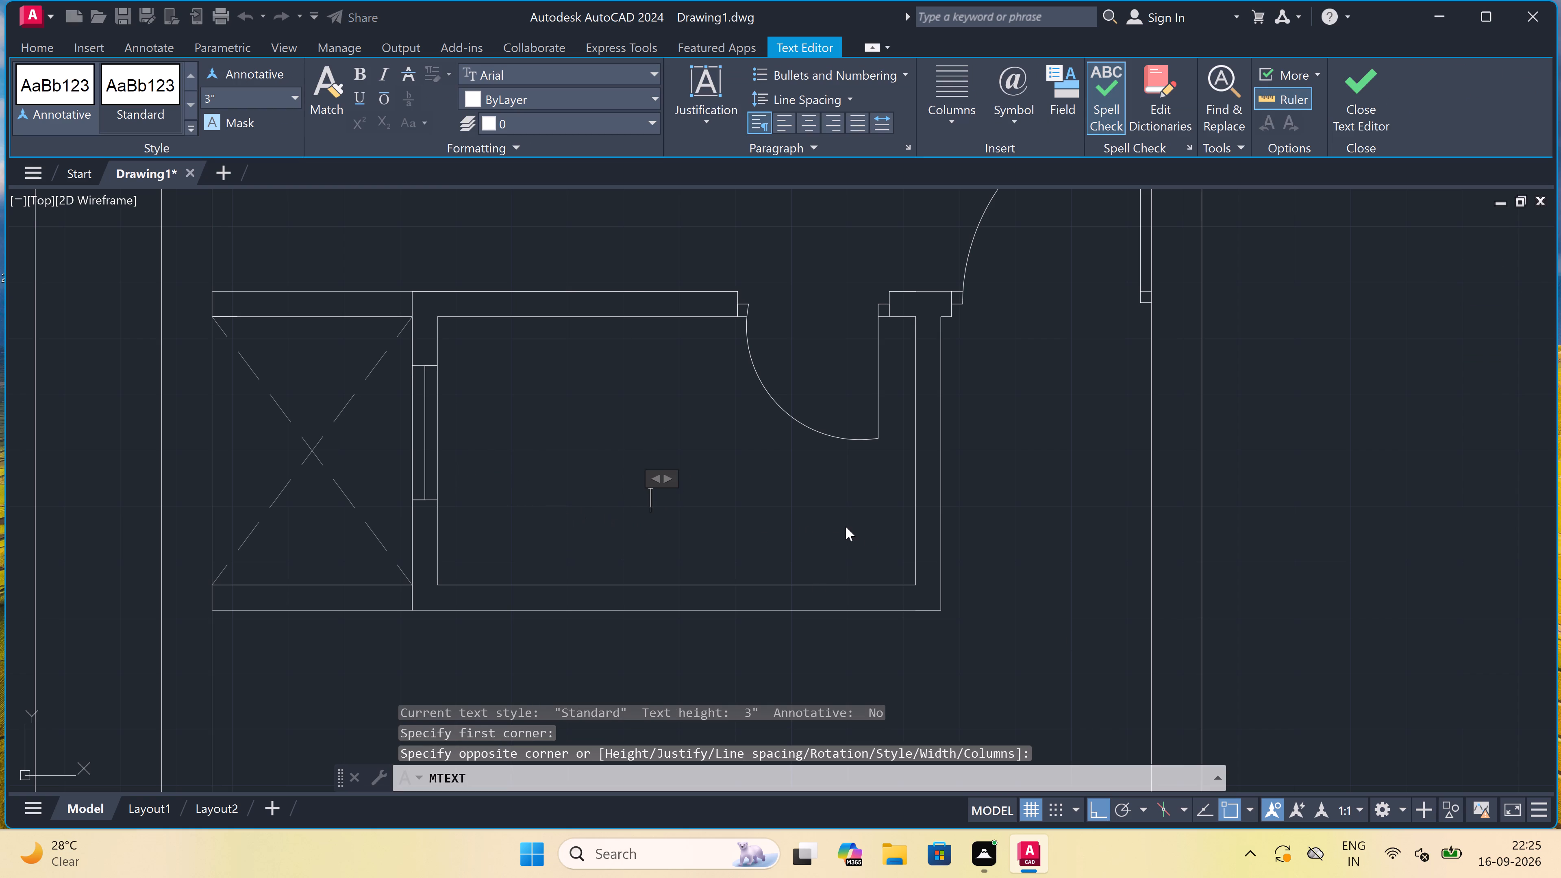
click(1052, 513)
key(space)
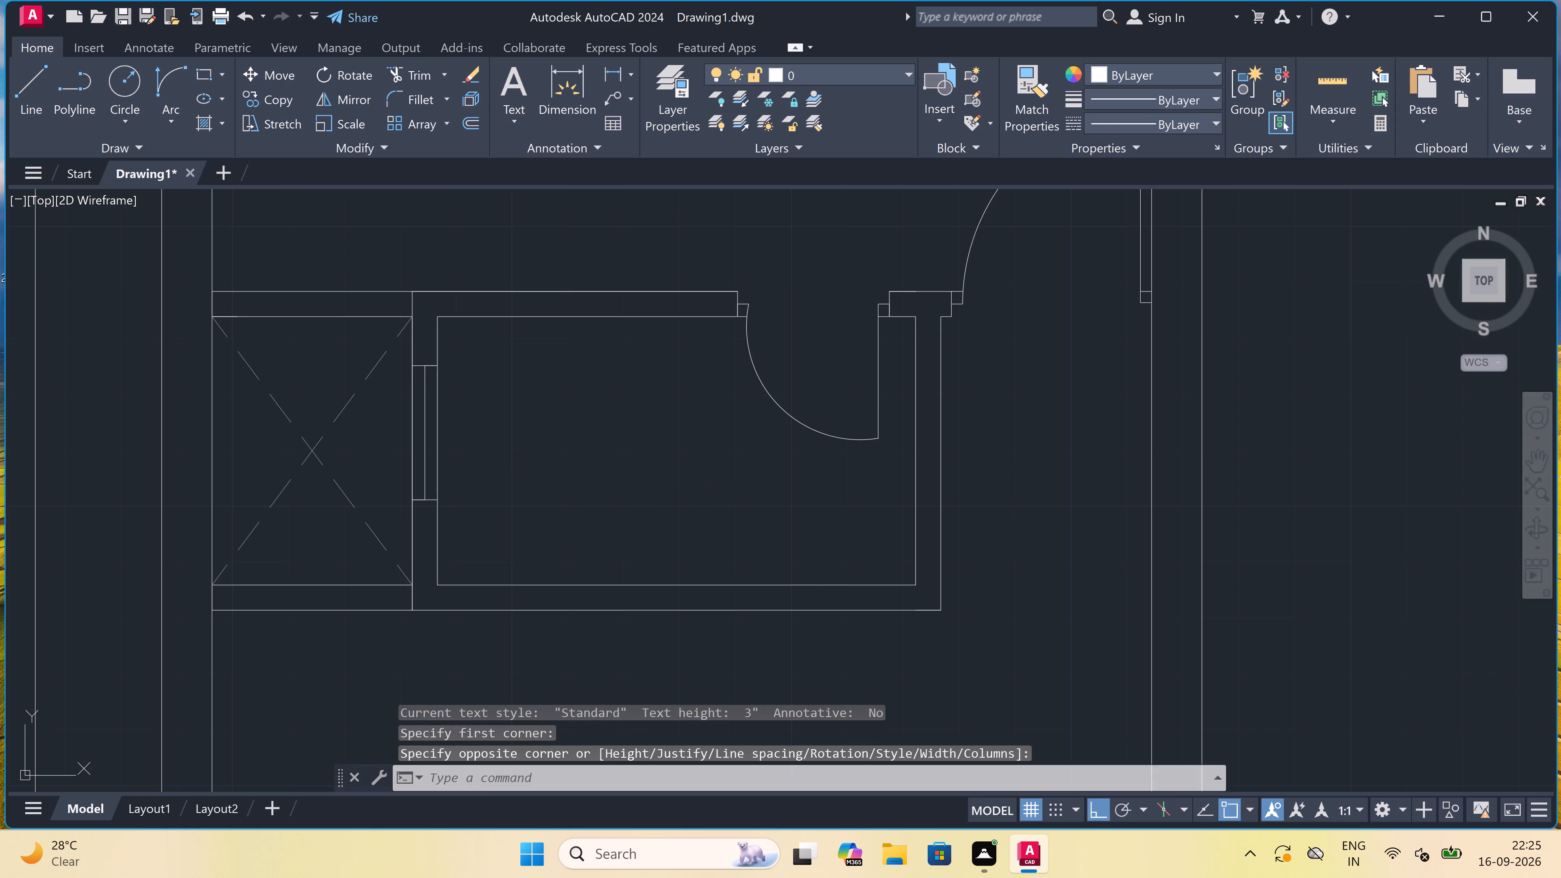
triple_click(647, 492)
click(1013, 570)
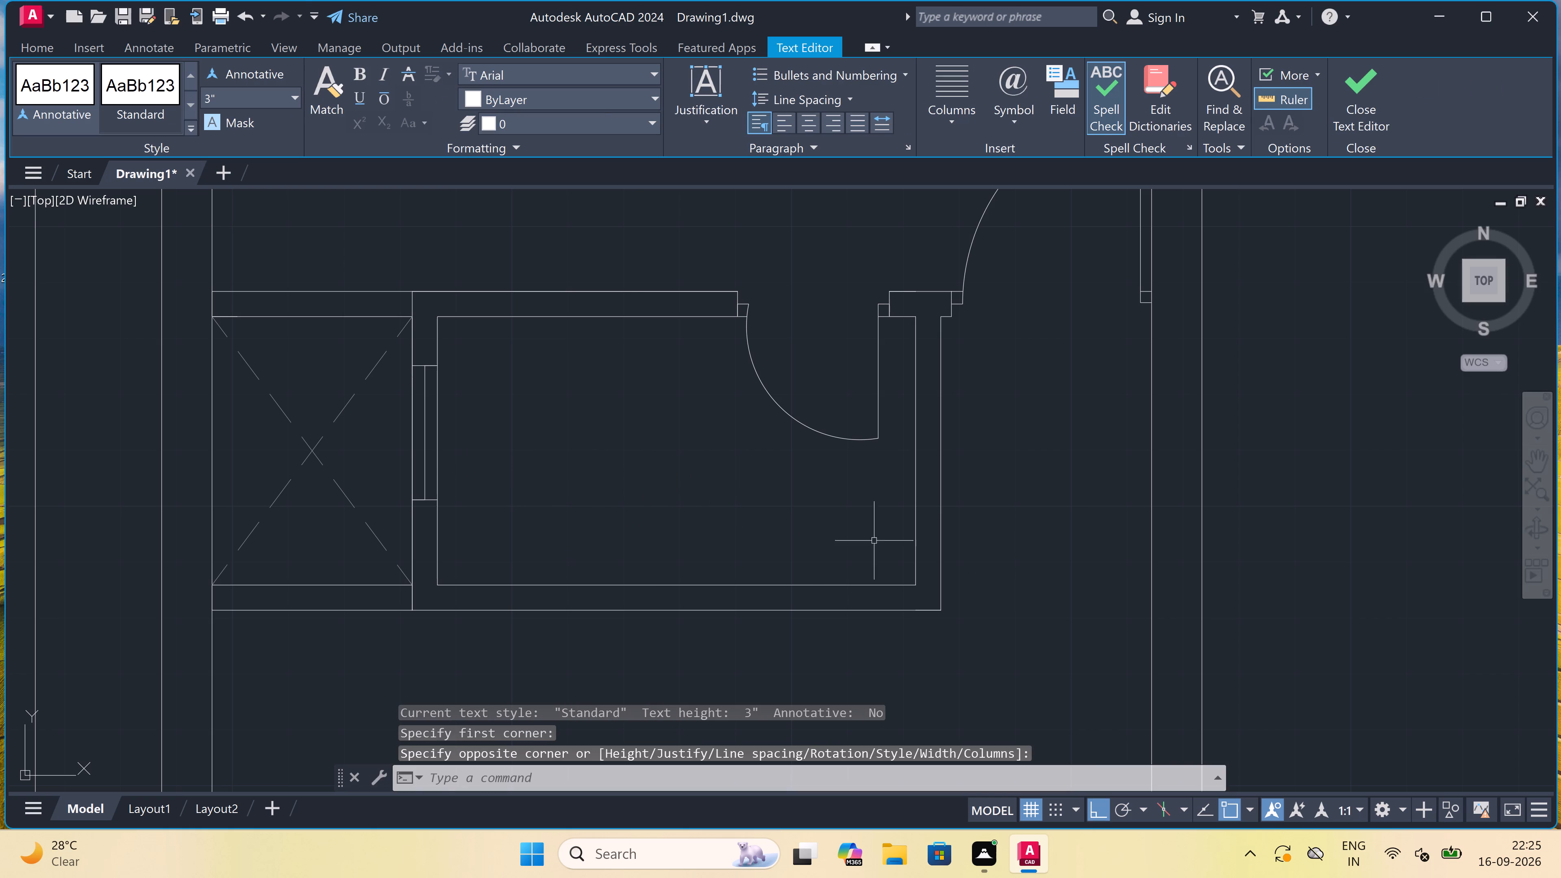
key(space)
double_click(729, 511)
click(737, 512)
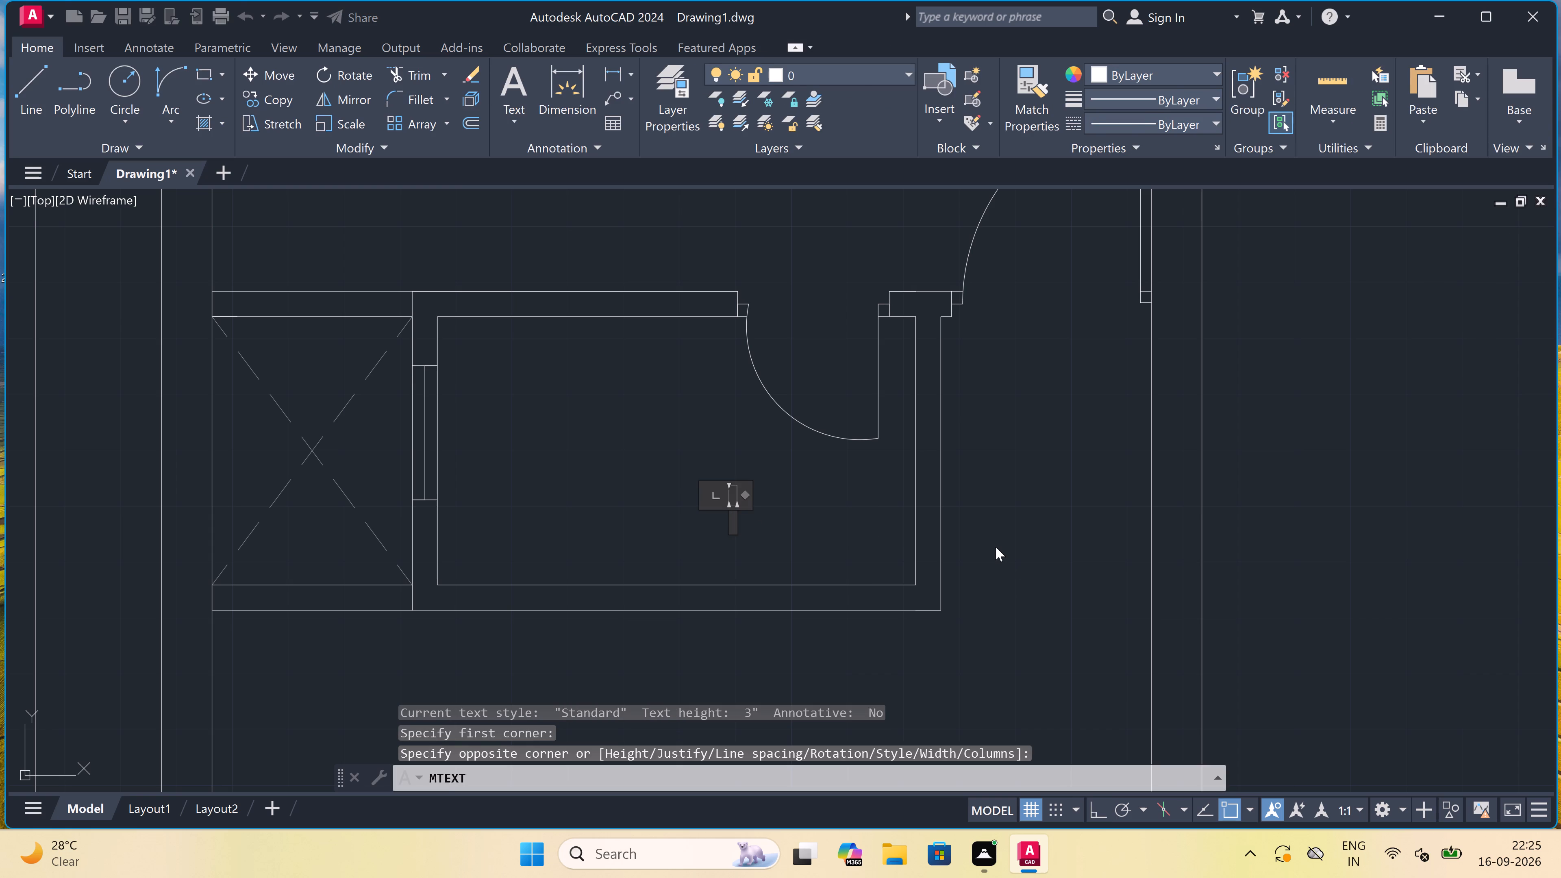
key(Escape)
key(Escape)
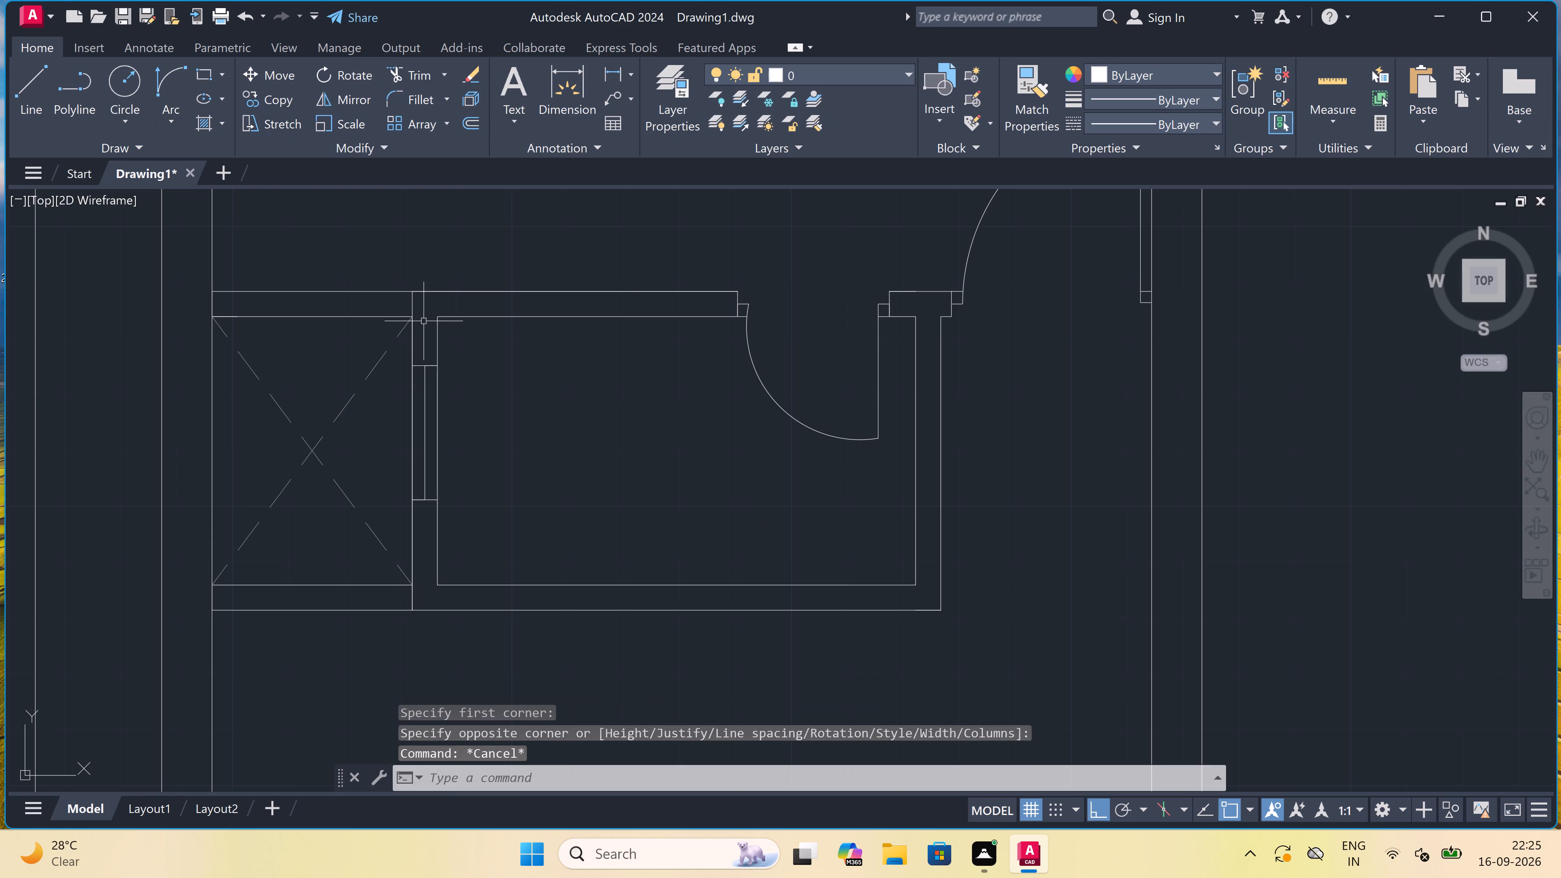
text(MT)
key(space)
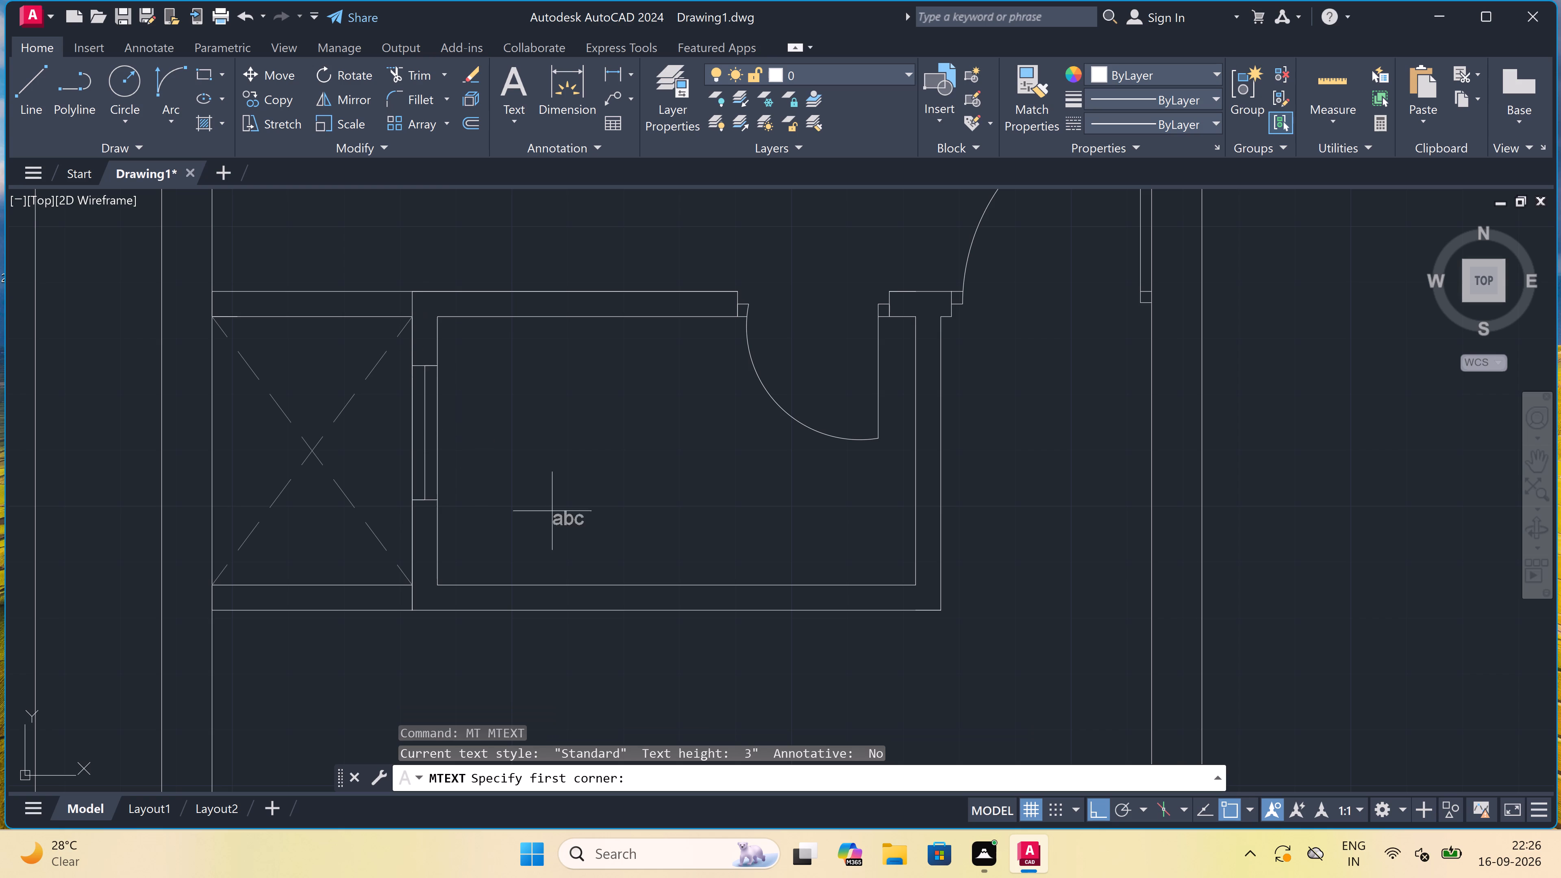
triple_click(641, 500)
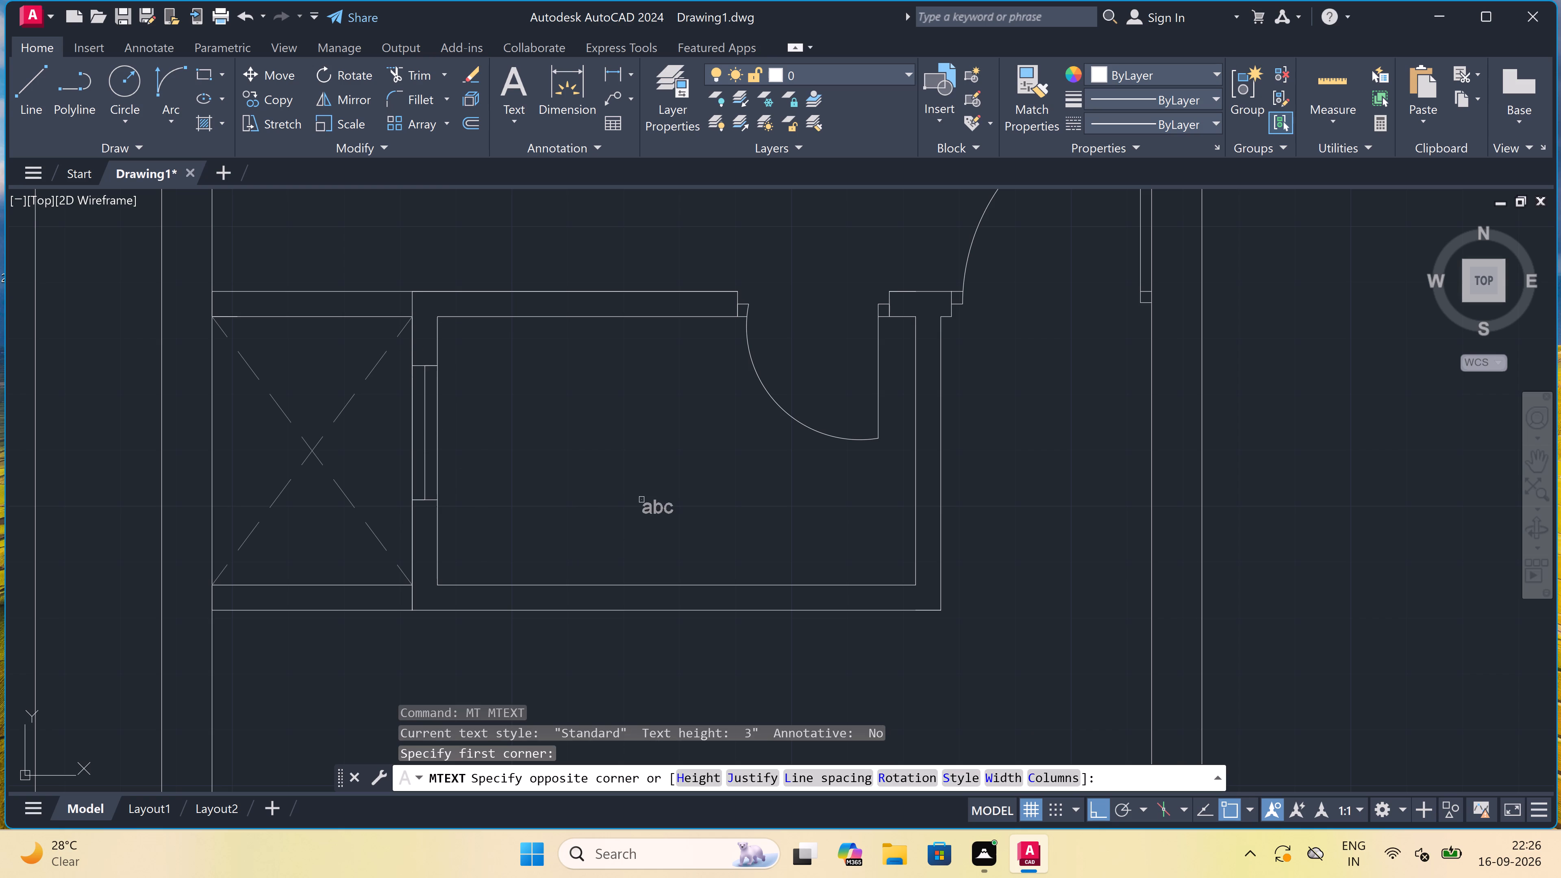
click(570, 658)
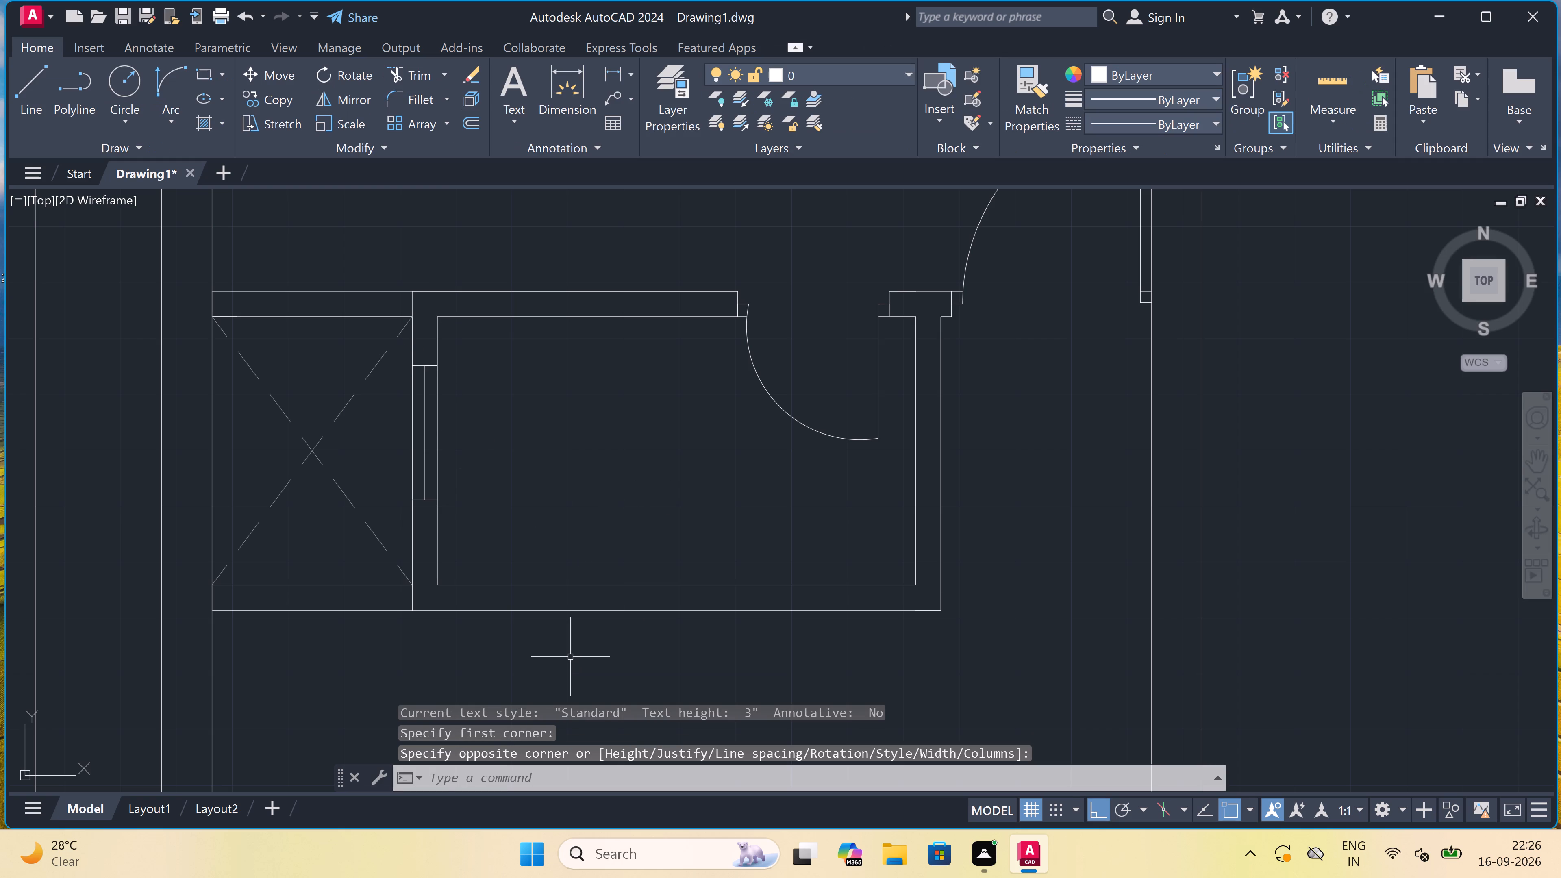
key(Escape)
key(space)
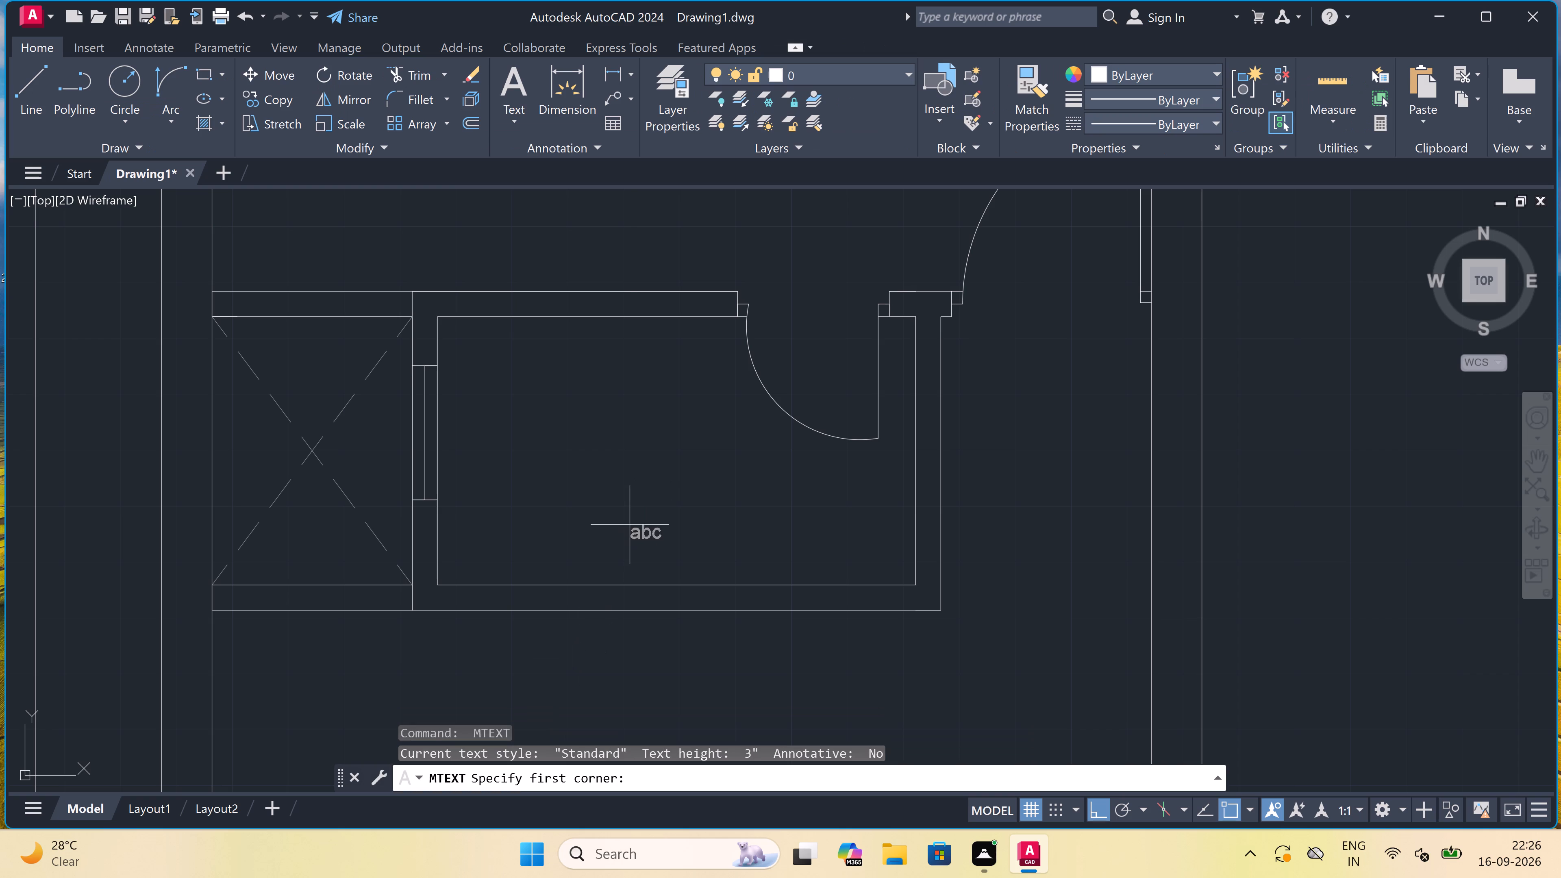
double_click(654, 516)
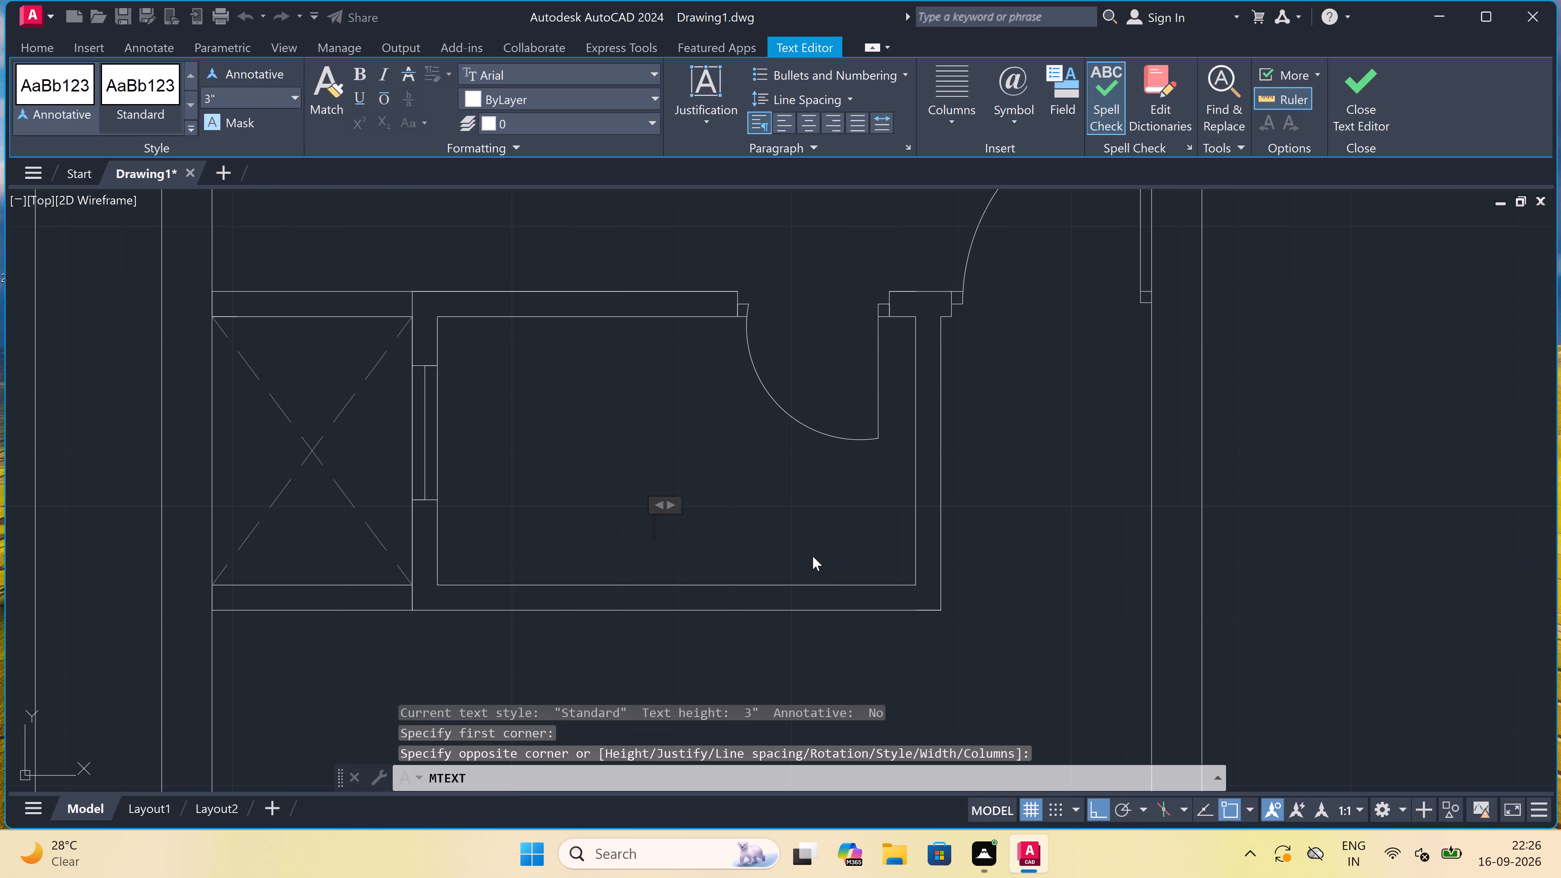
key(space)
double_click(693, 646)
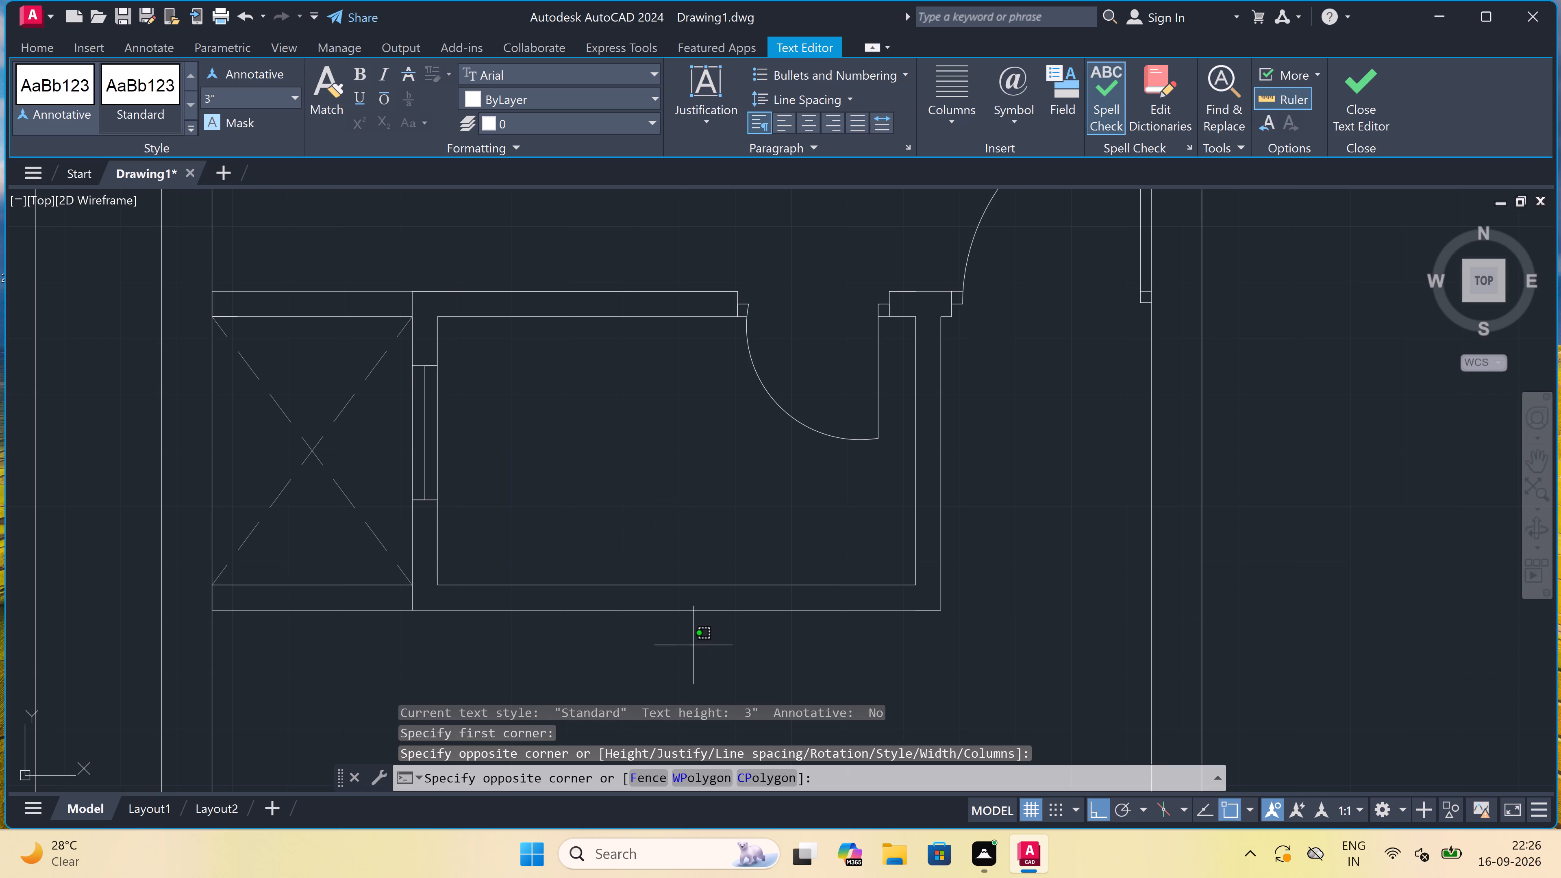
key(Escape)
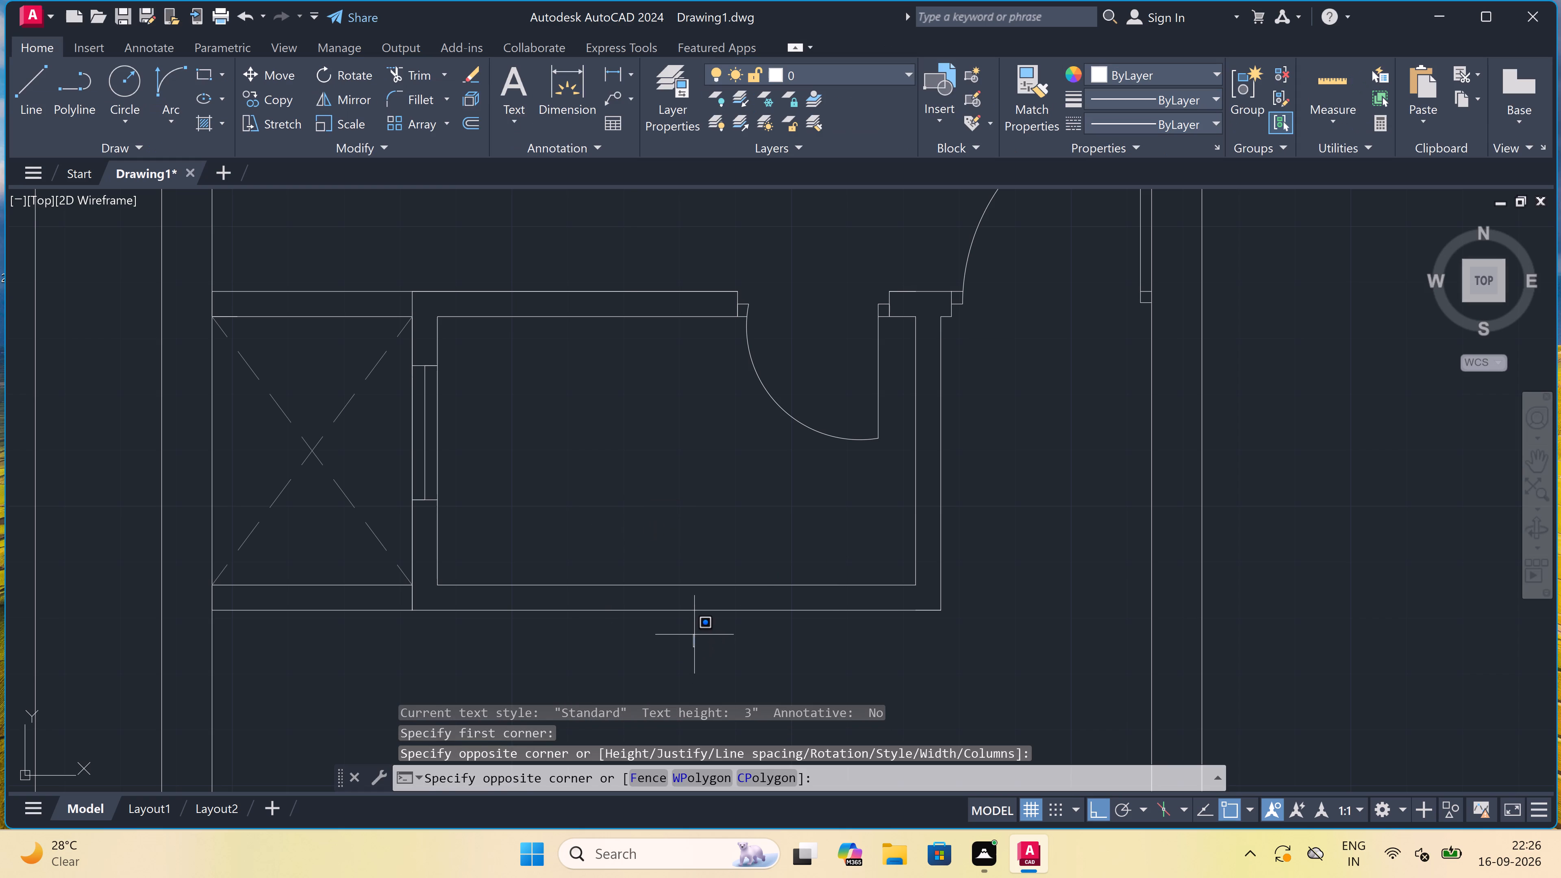
Add the multiline text label "7'6"X4'0"" inside the second plan's small enclosed room beside the crossed bay.
text(MT)
key(space)
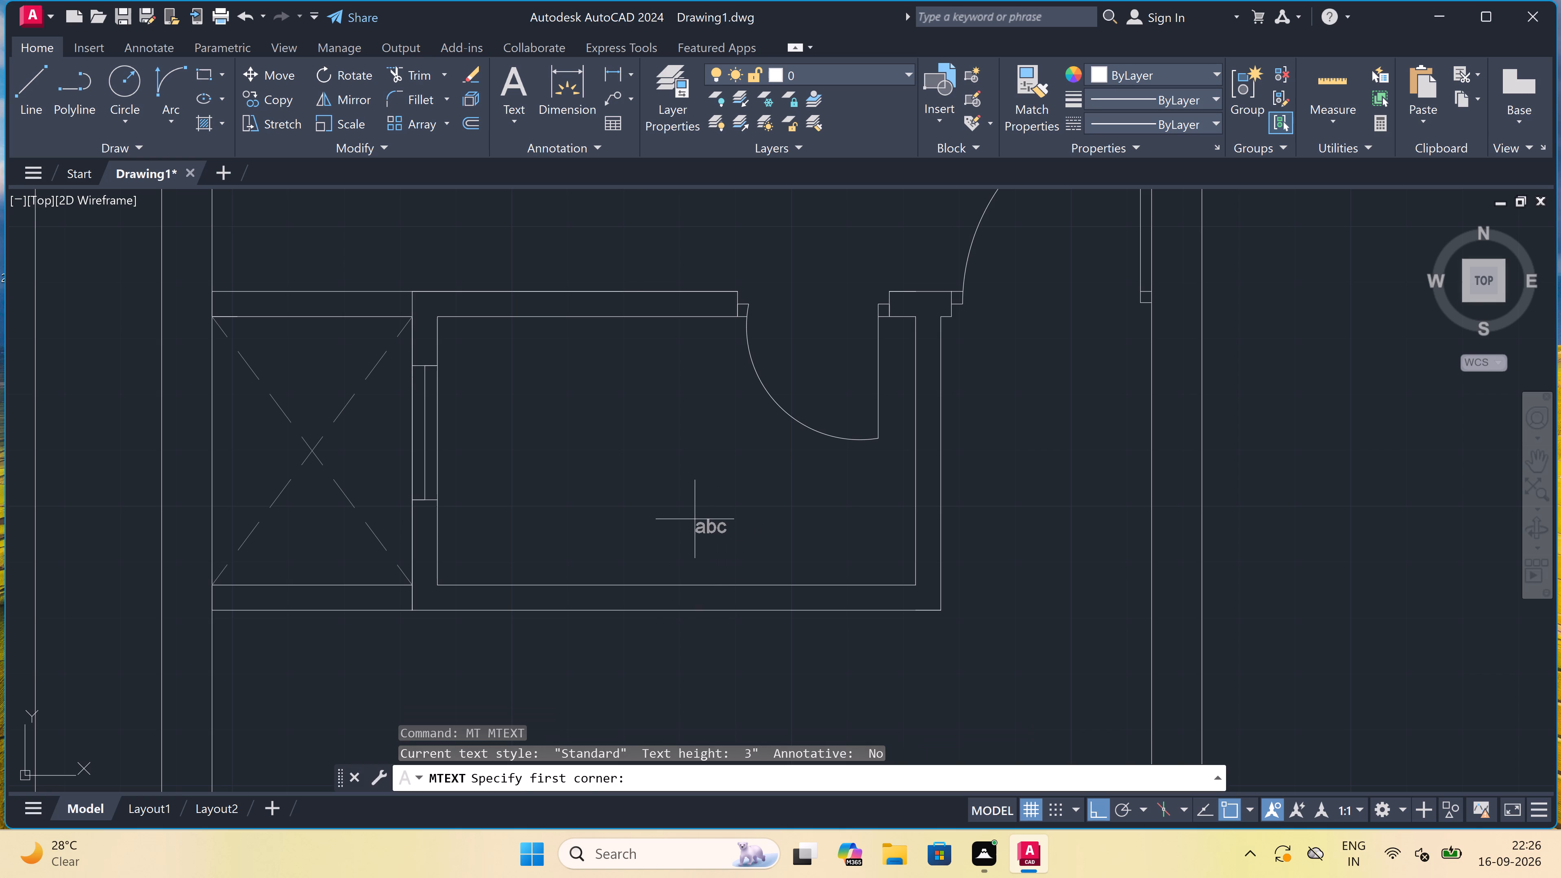
click(695, 519)
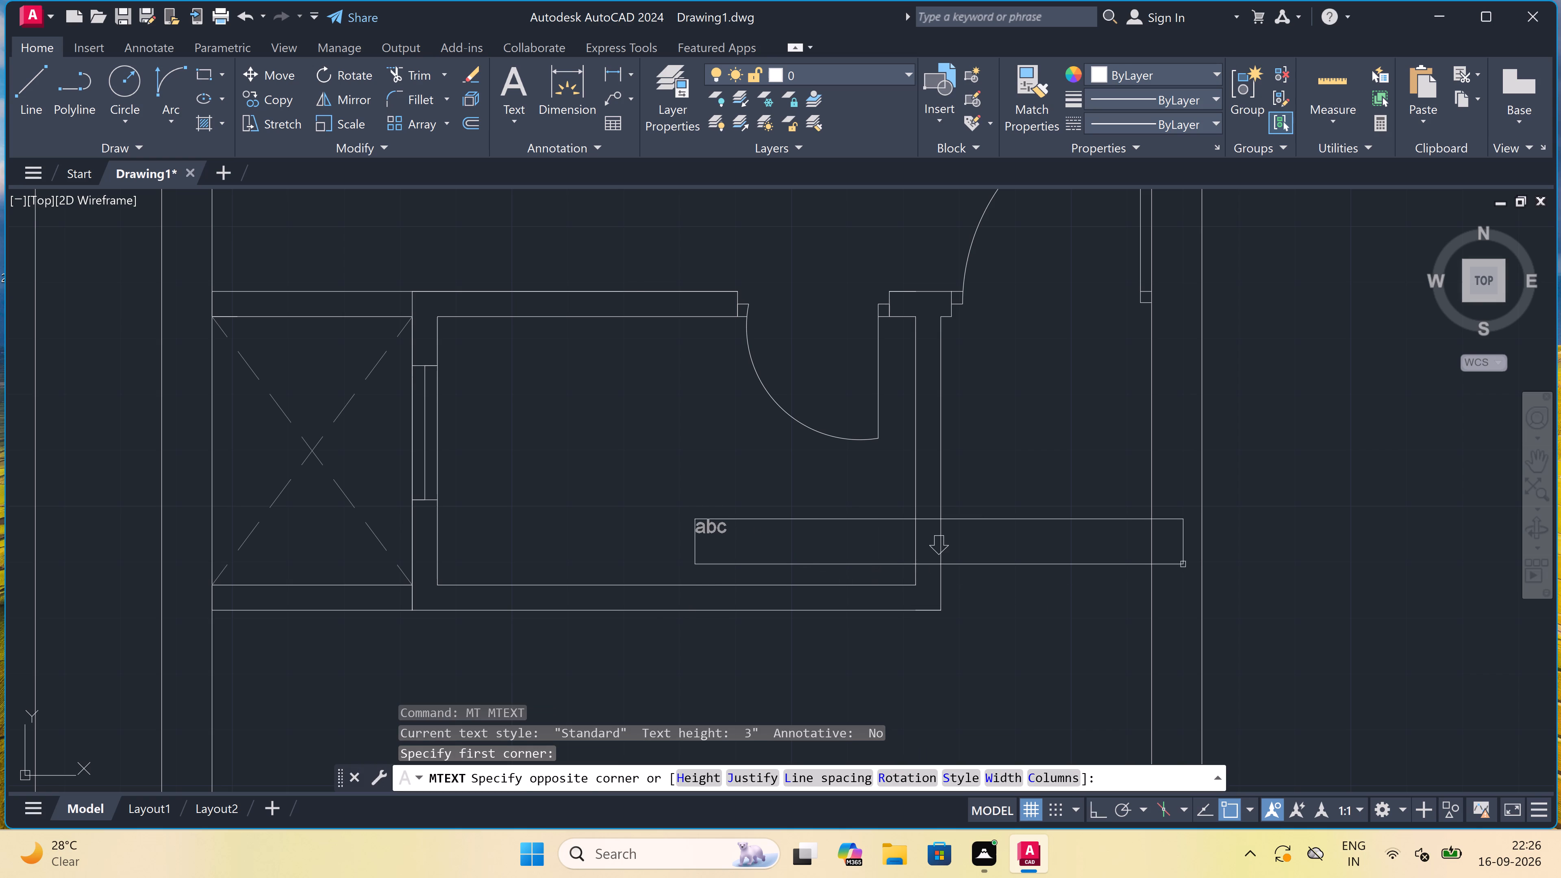
double_click(1194, 556)
scroll(633, 454, up, 1)
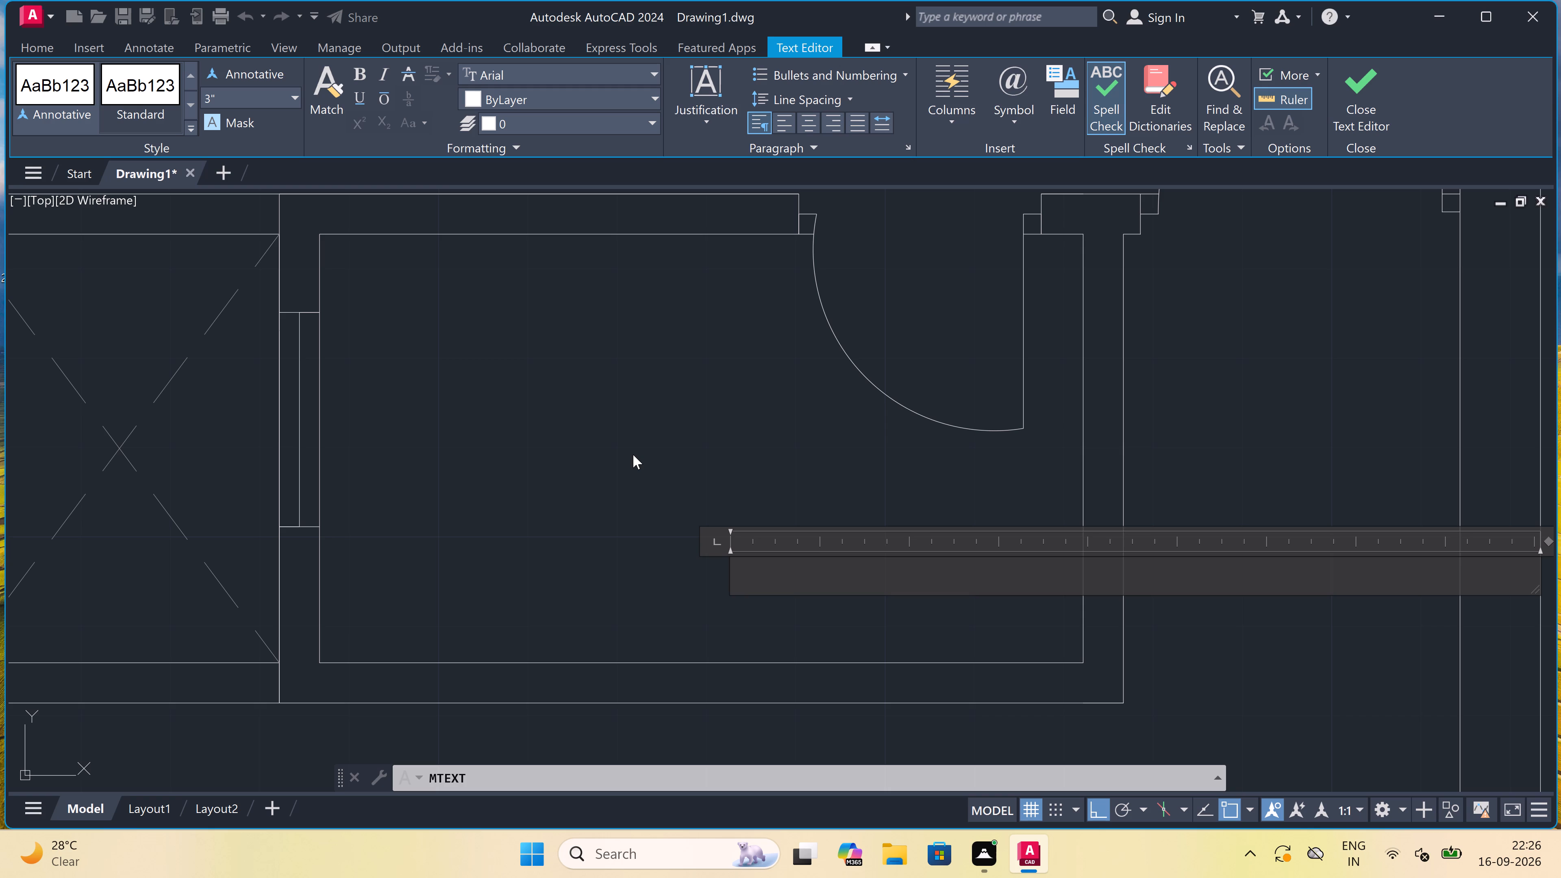
text(7')
key(6)
key(shift+quotedbl)
key(x)
text(4'0")
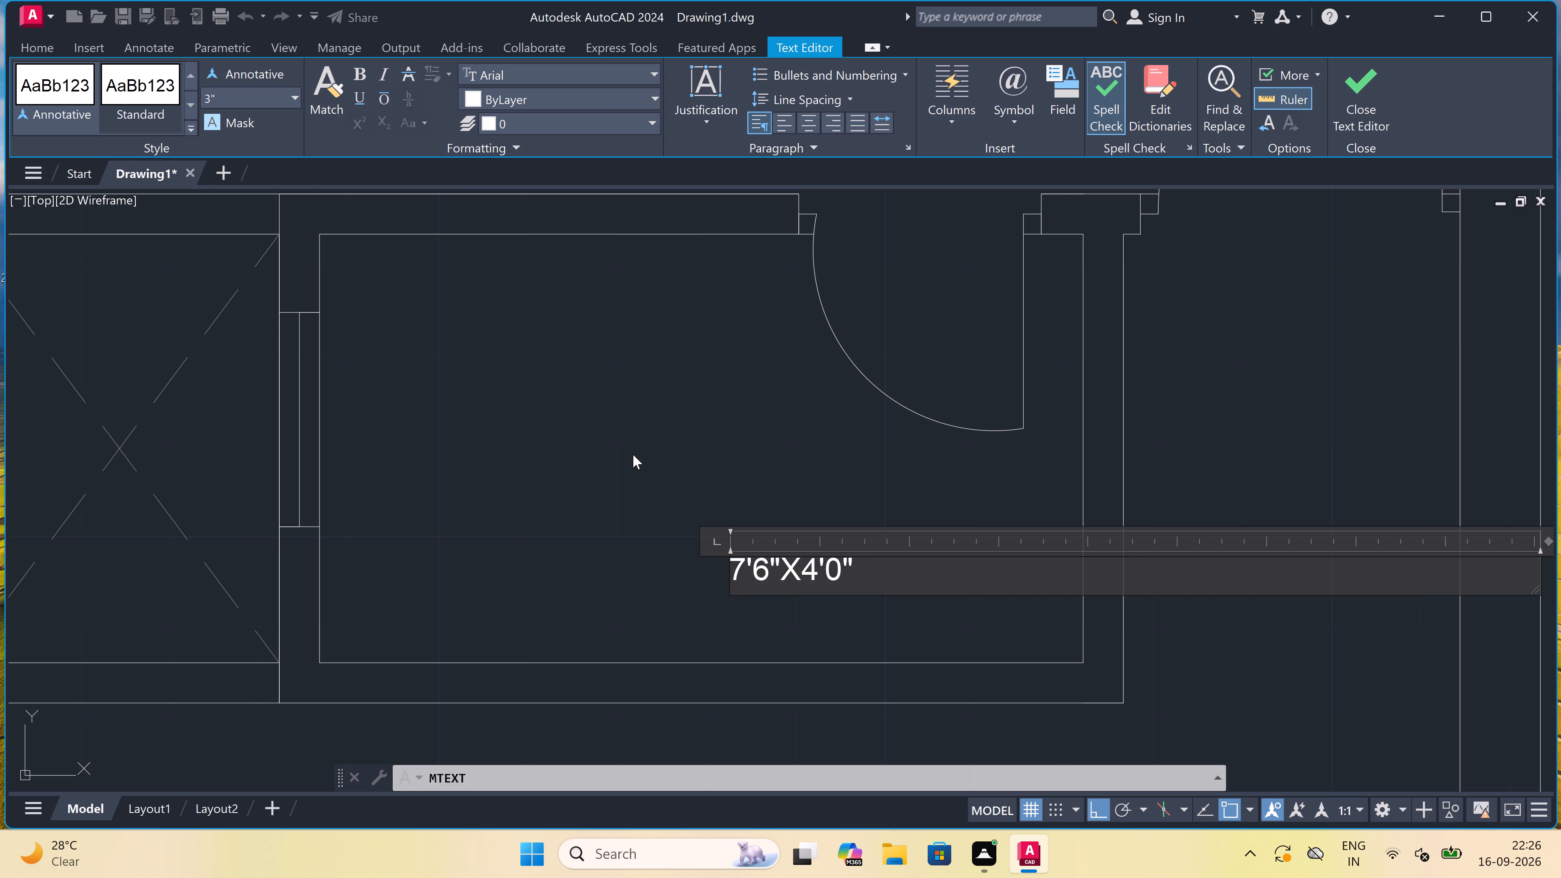
click(634, 459)
Add the multiline text label "KITCHEN" with "10'8"X7'8"" on a second line, below the enclosed room in the second plan.
scroll(633, 456, down, 5)
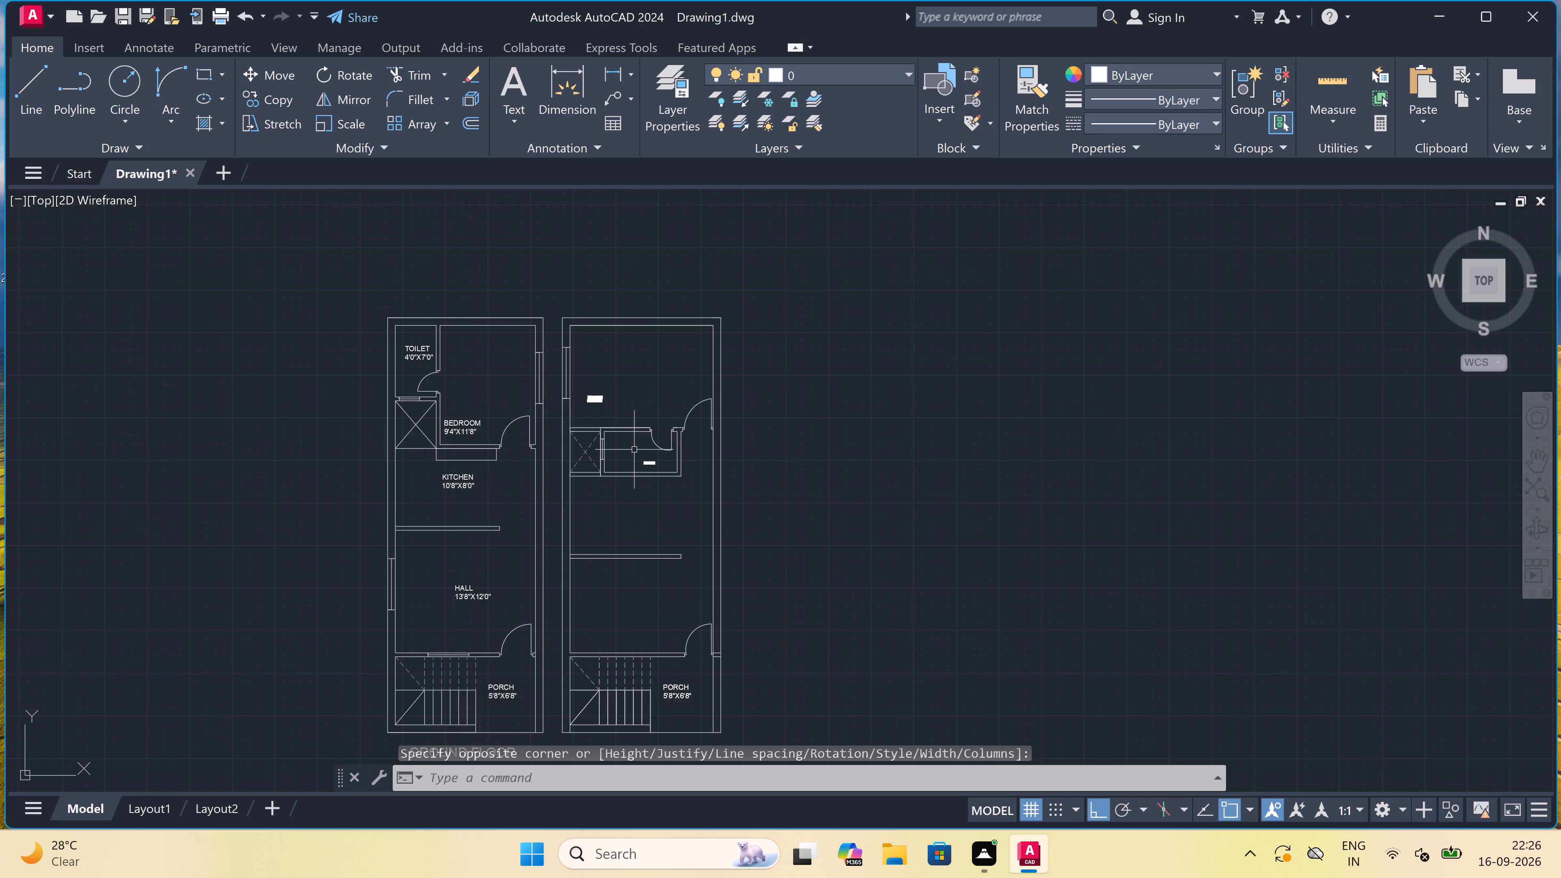
scroll(630, 514, up, 2)
scroll(632, 477, up, 2)
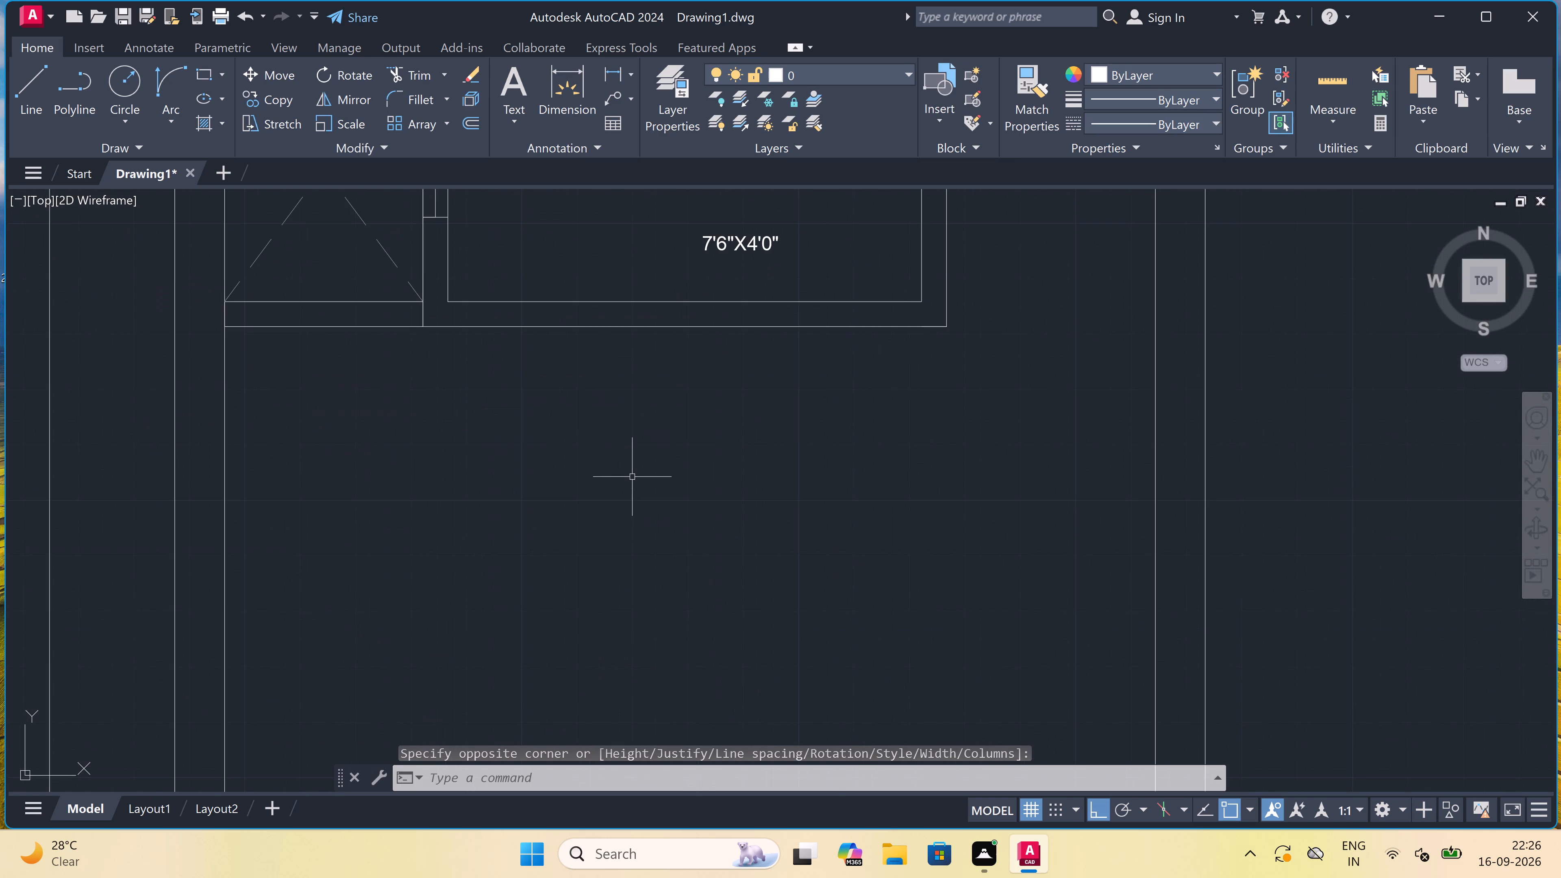
key(space)
scroll(632, 477, down, 1)
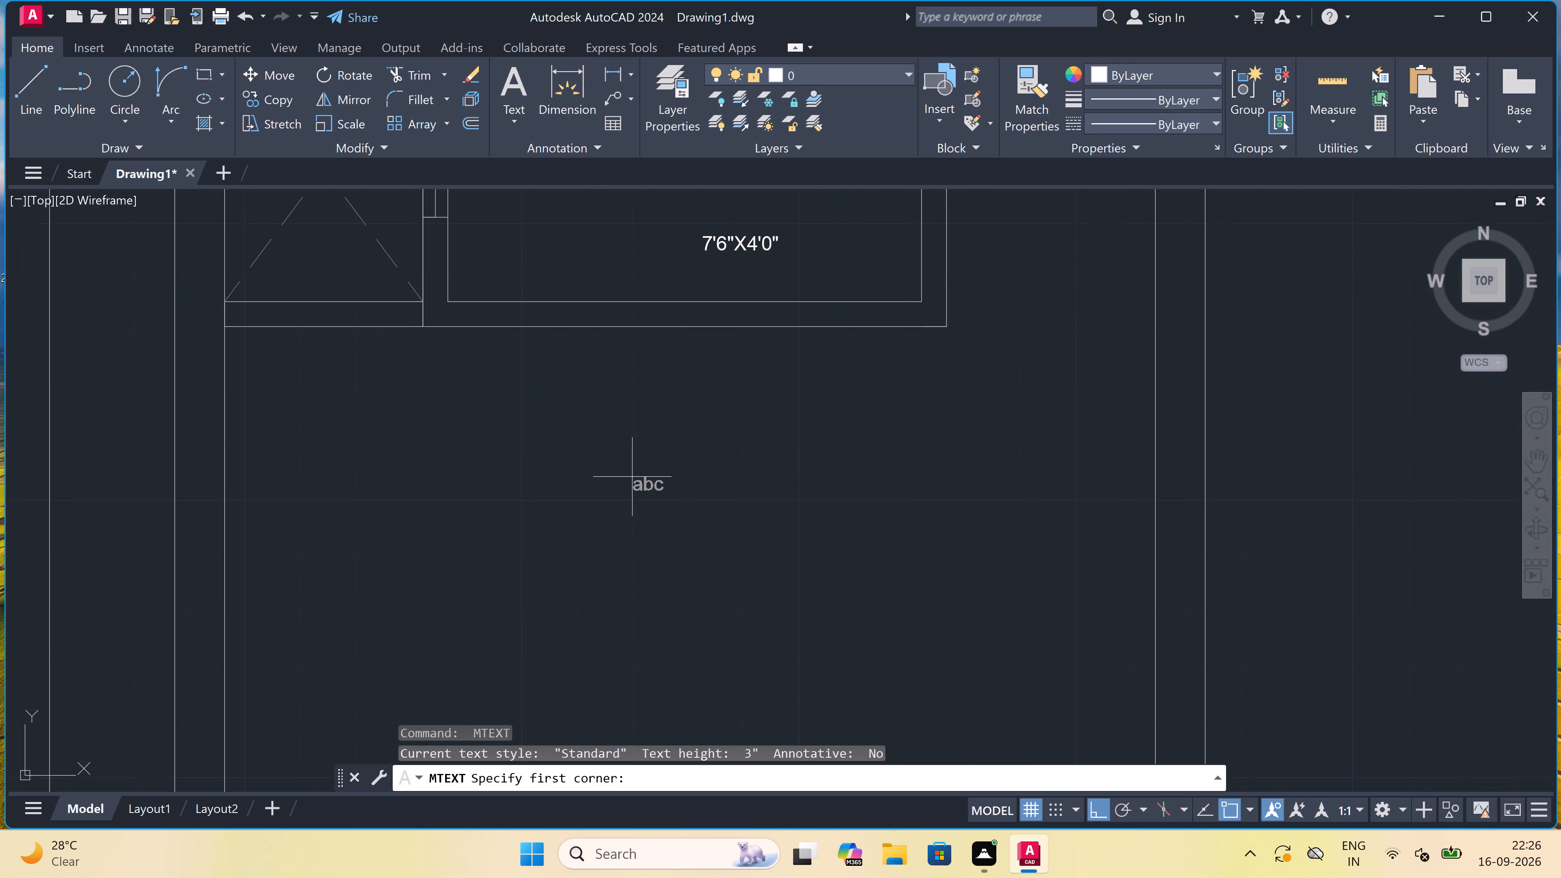
scroll(632, 477, down, 1)
double_click(562, 471)
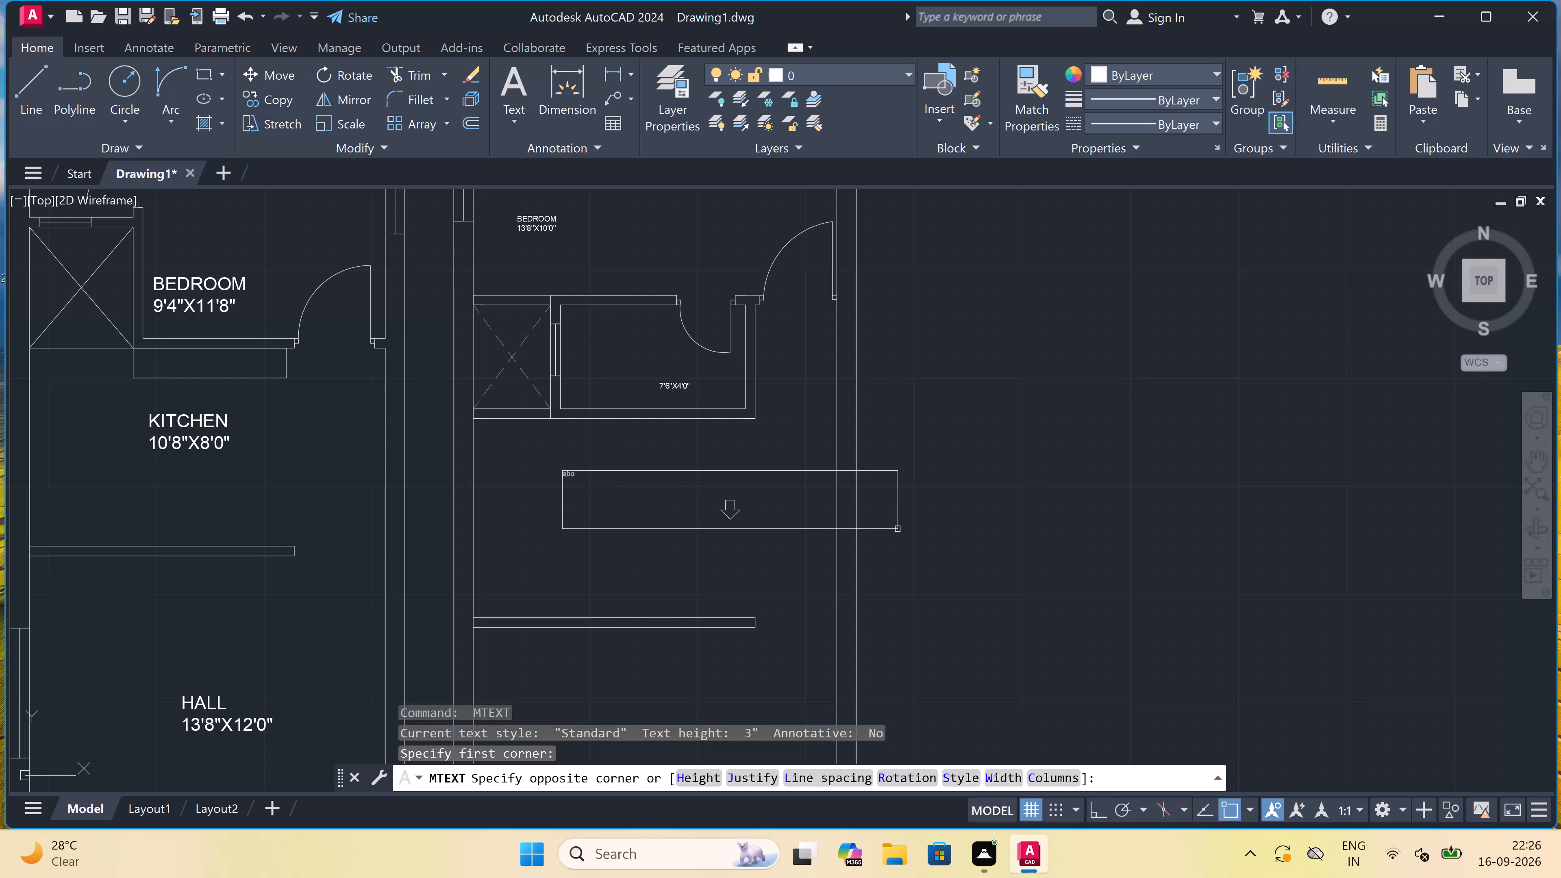
triple_click(898, 529)
scroll(624, 503, up, 2)
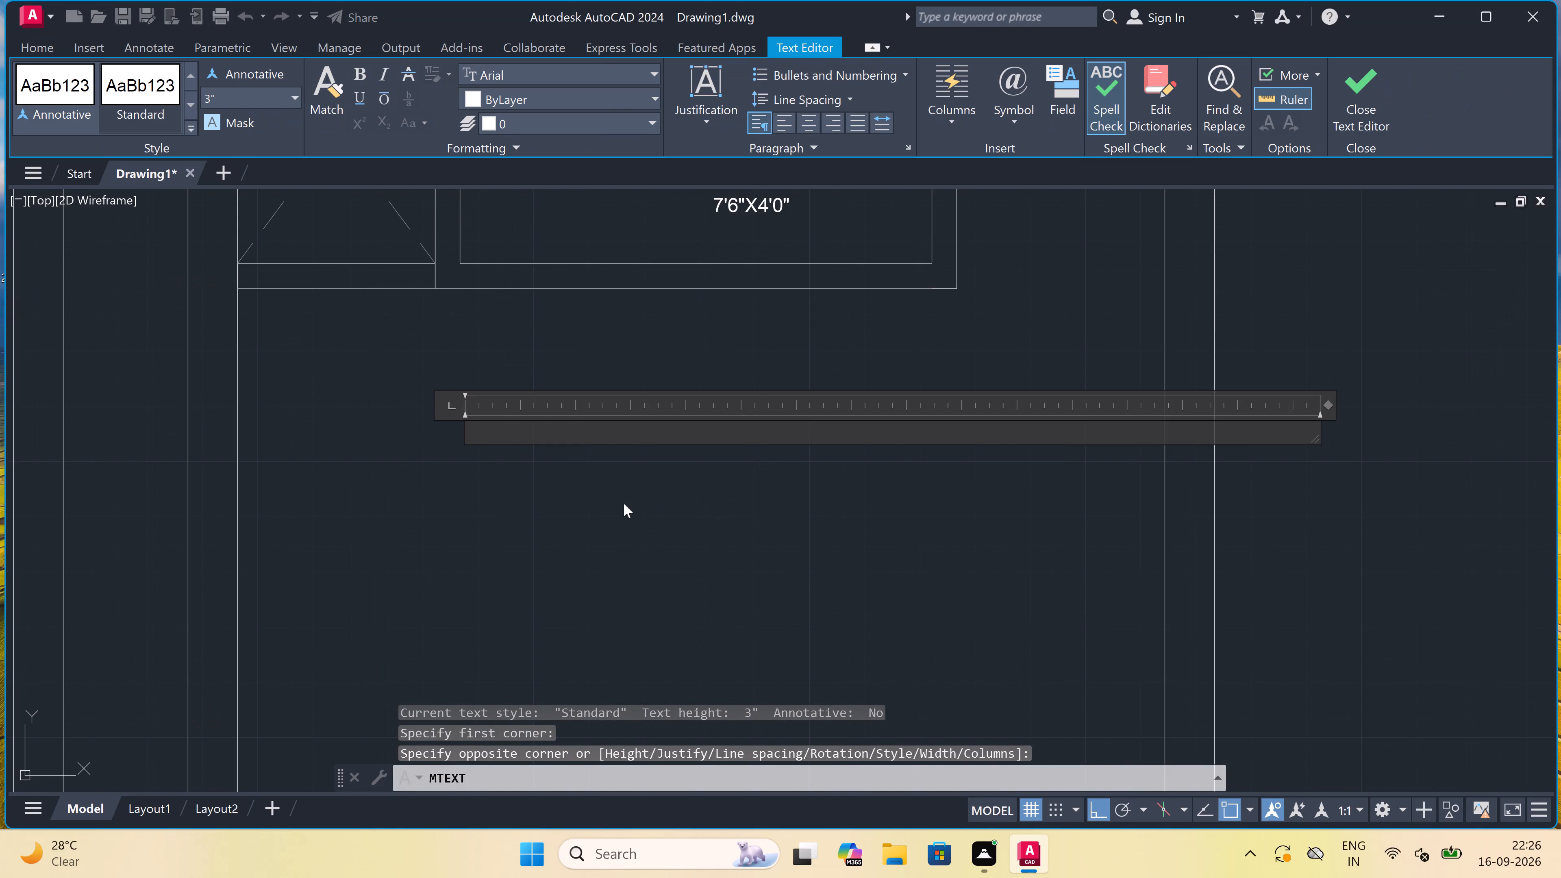
text(KI)
key(t)
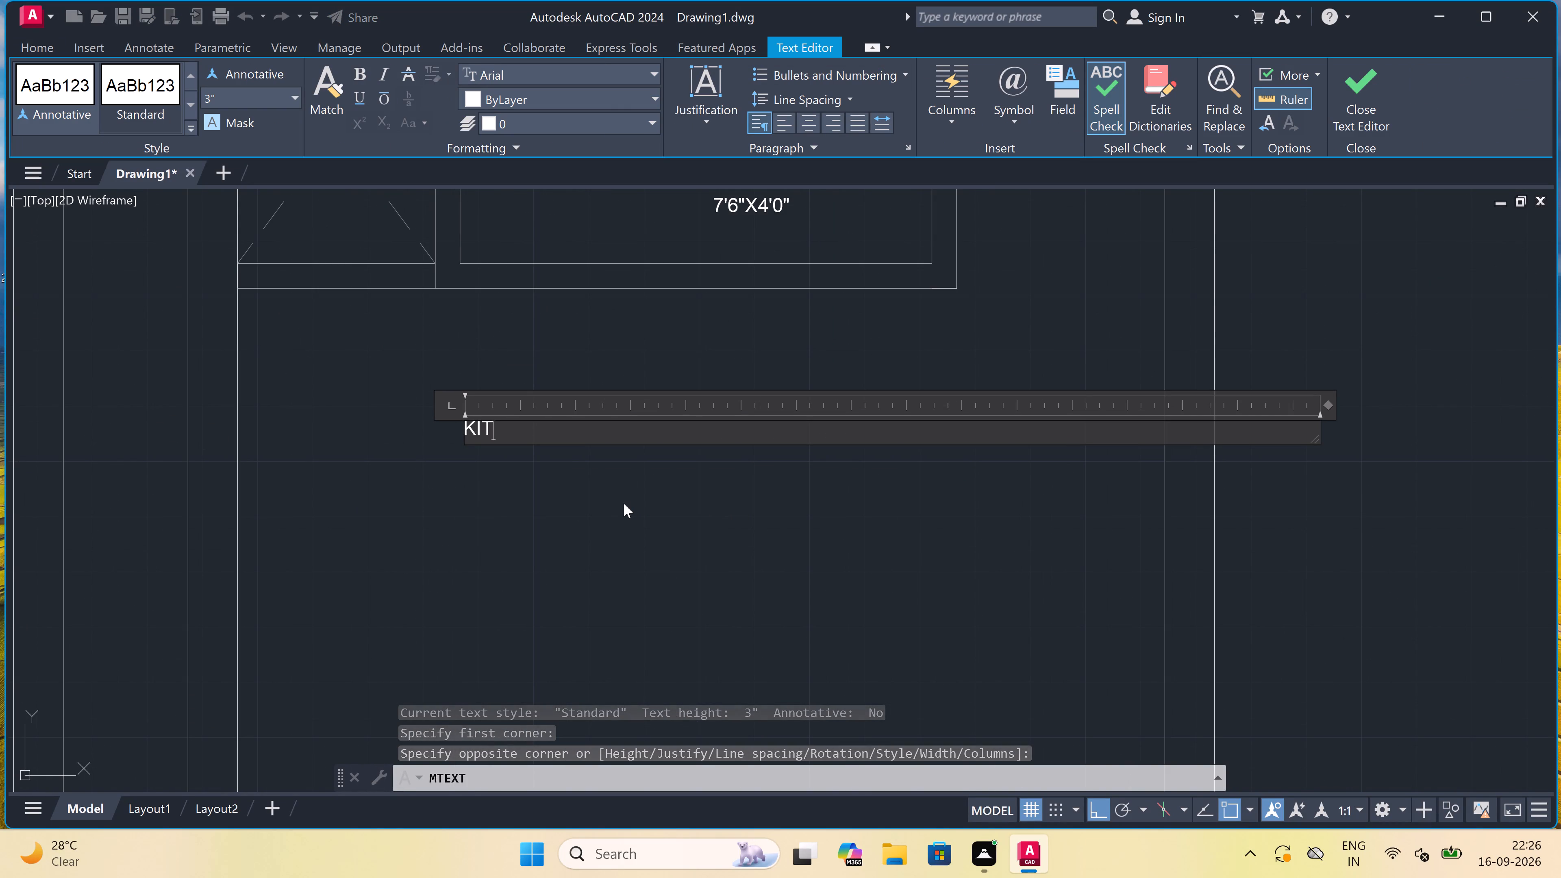
text(CHEN)
key(Return)
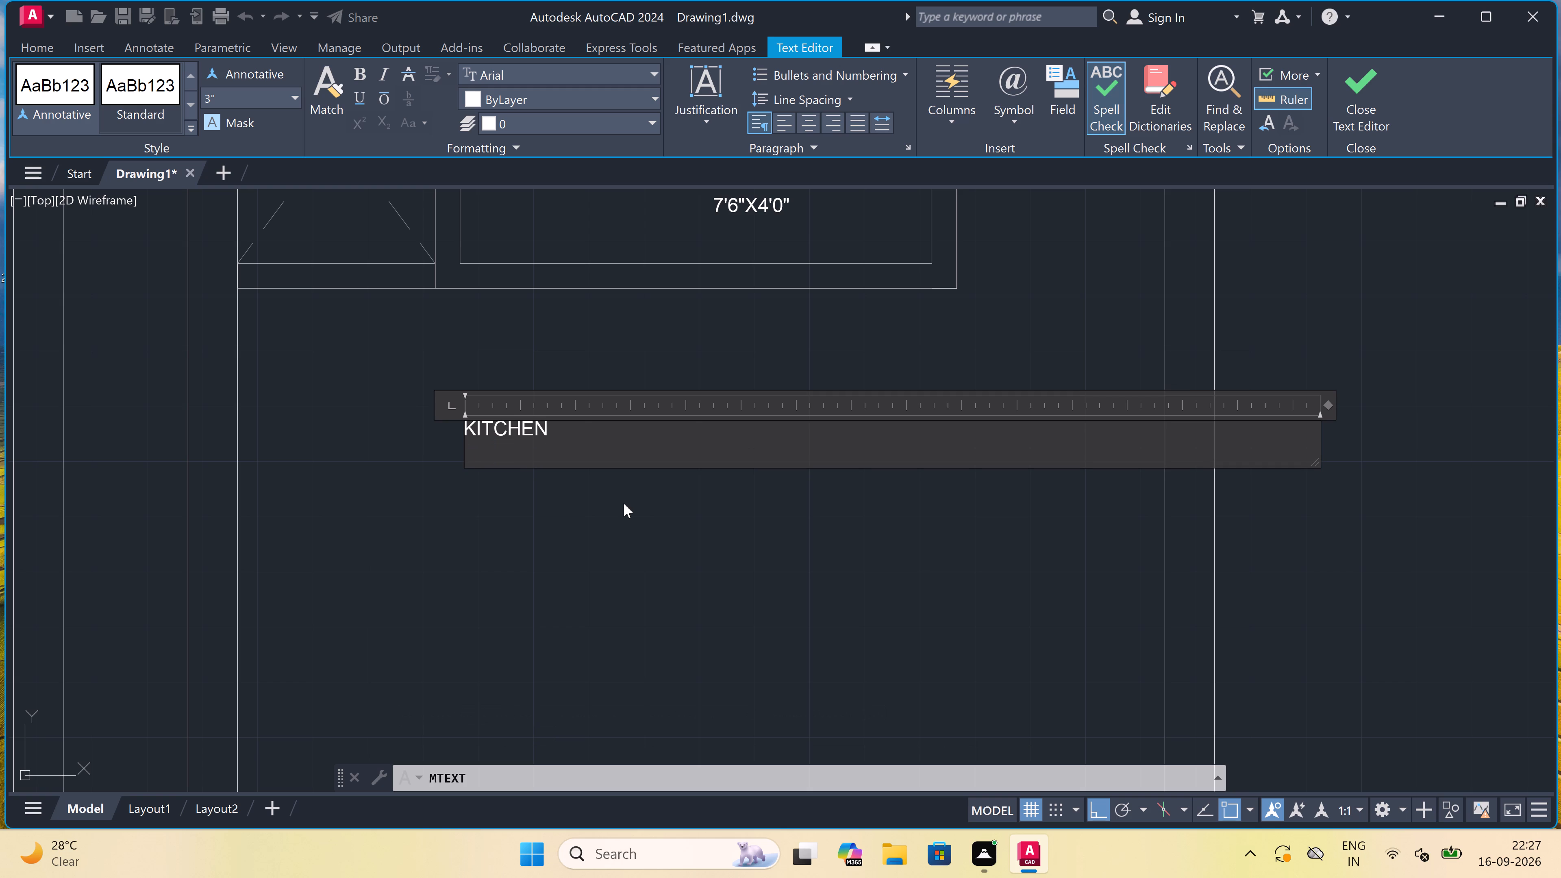
text(10'8)
key(shift+quotedbl)
key(x)
text(7'8)
key(shift+quotedbl)
double_click(596, 500)
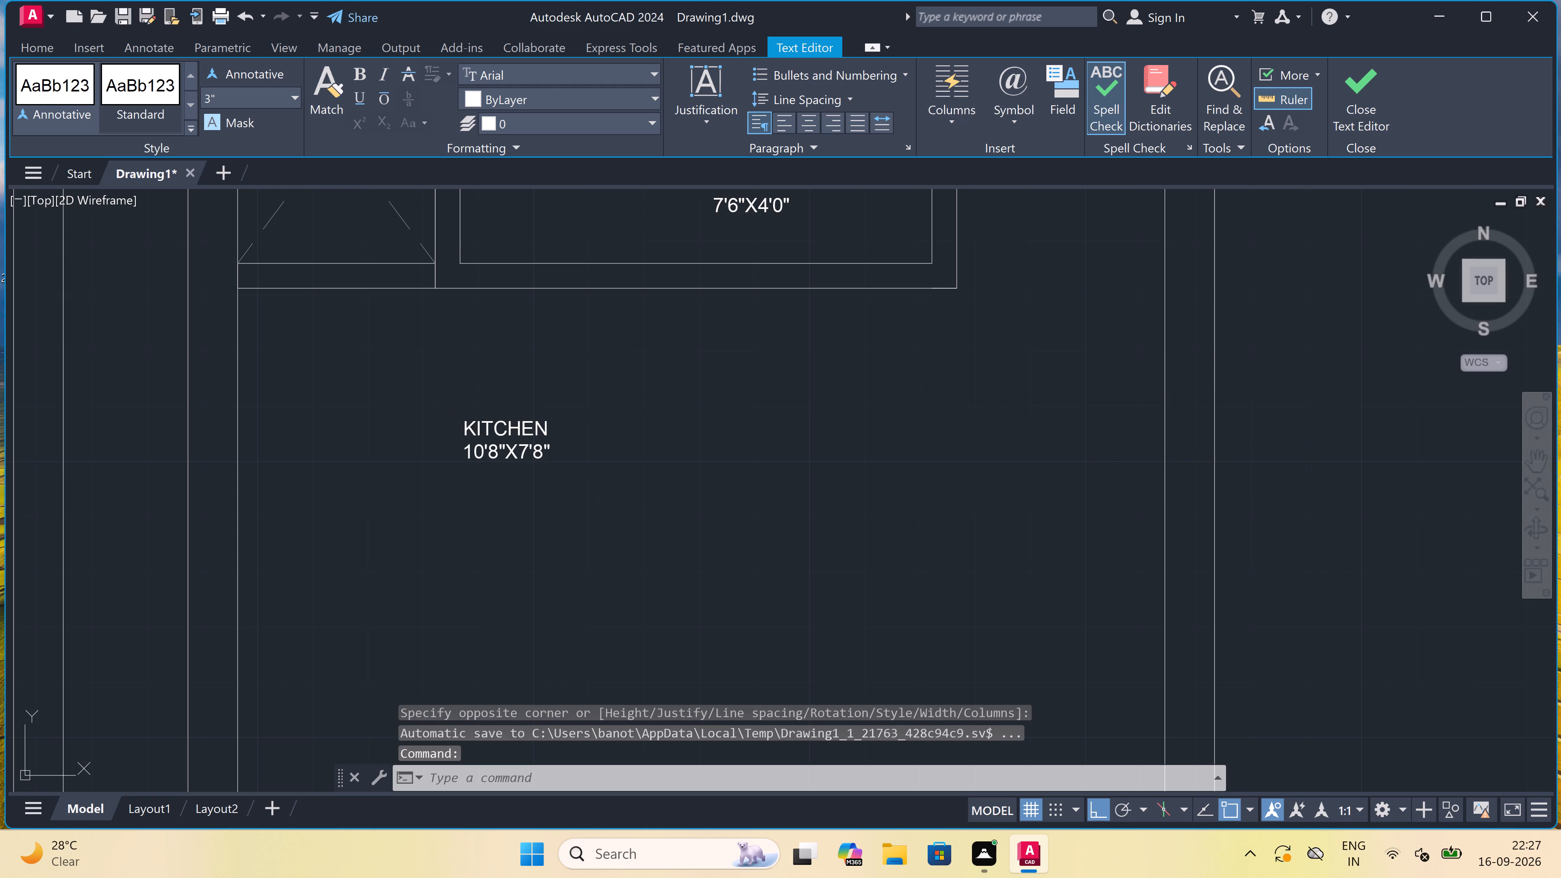
Add the multiline text label "HALL" with "13'8"X10'0"" on a second line, in the second plan's room above the porch.
scroll(591, 453, down, 6)
scroll(594, 666, up, 2)
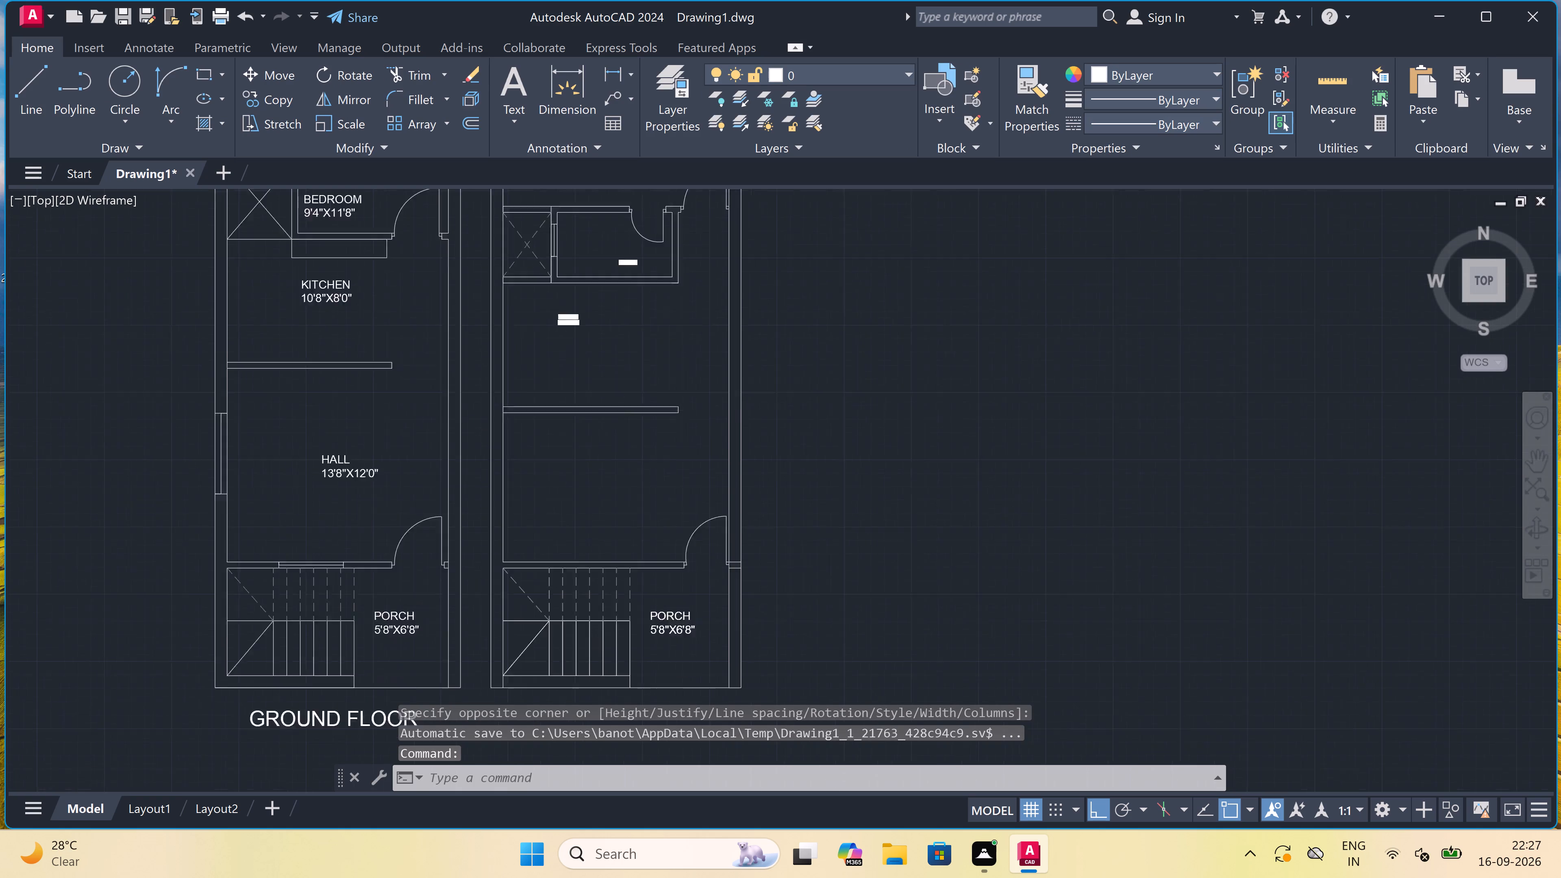
scroll(610, 381, down, 1)
scroll(609, 349, up, 2)
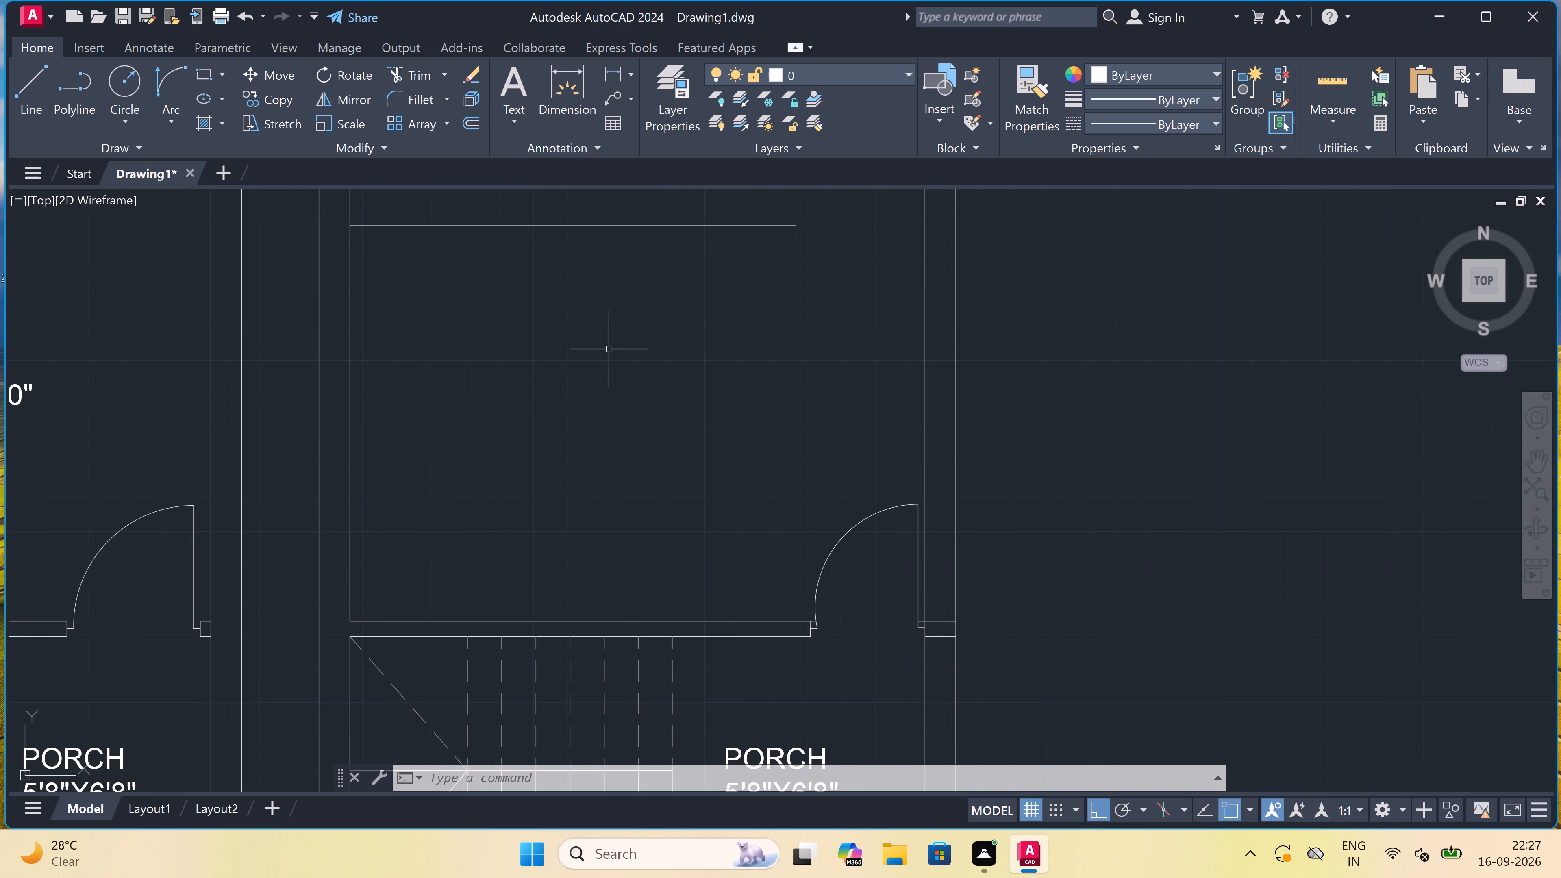
key(space)
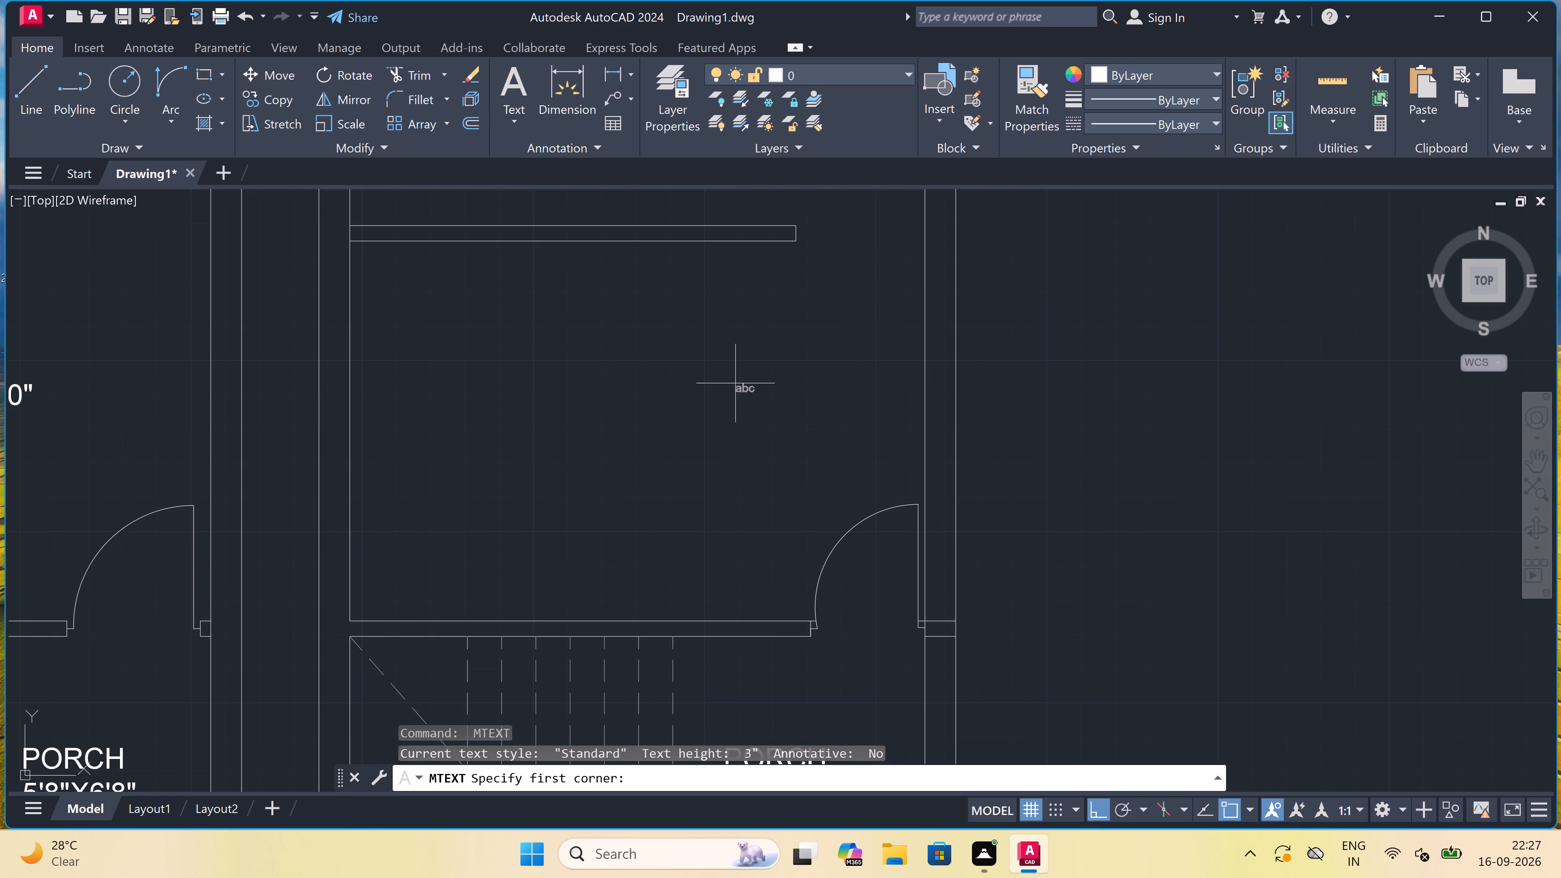
double_click(662, 374)
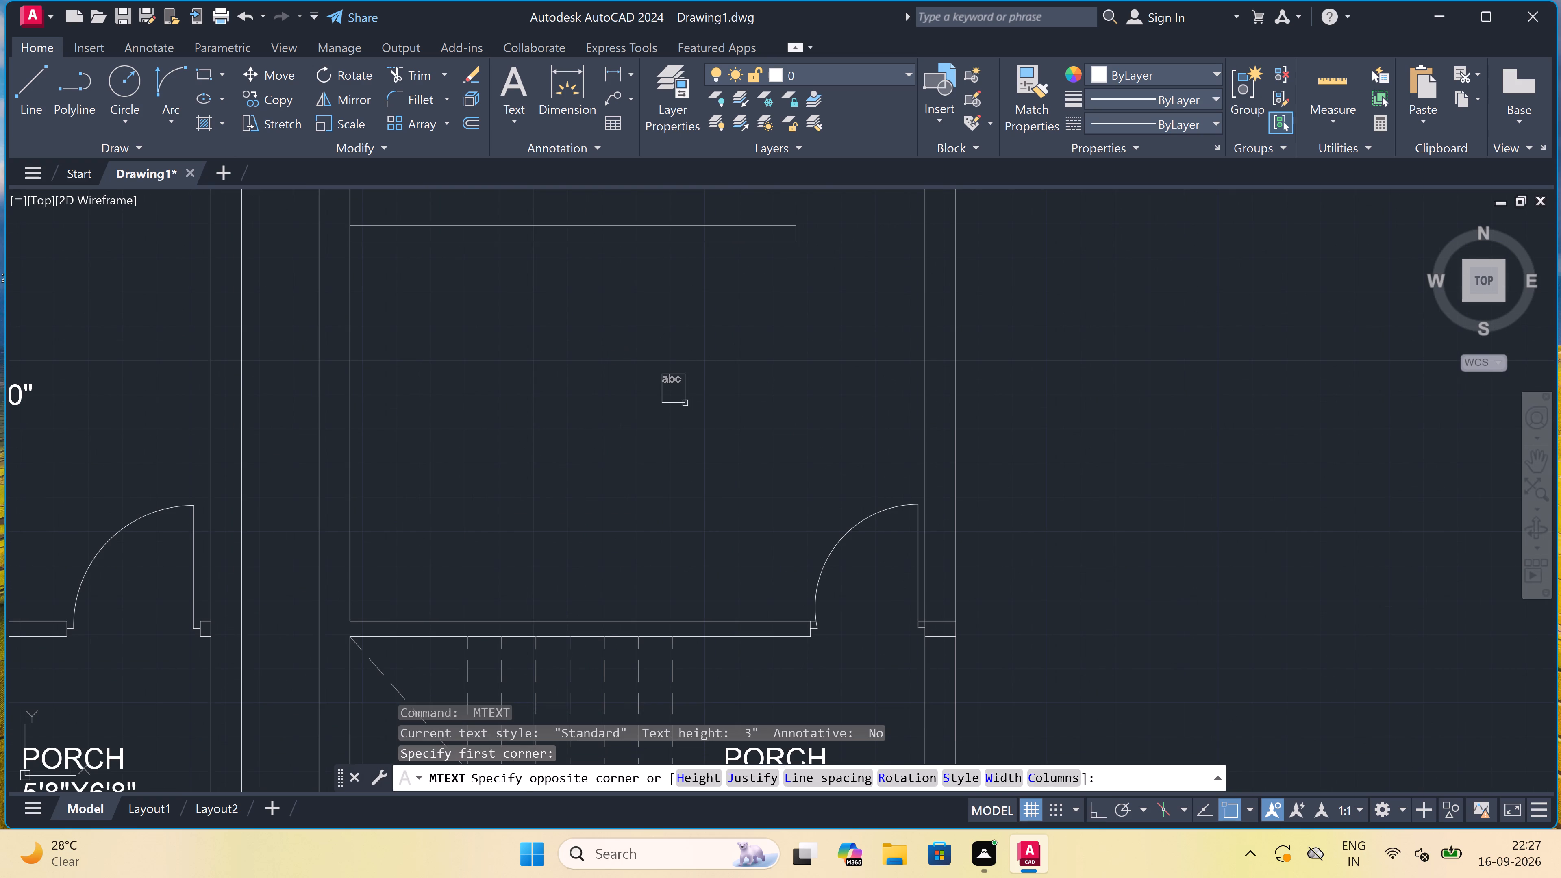
double_click(1151, 435)
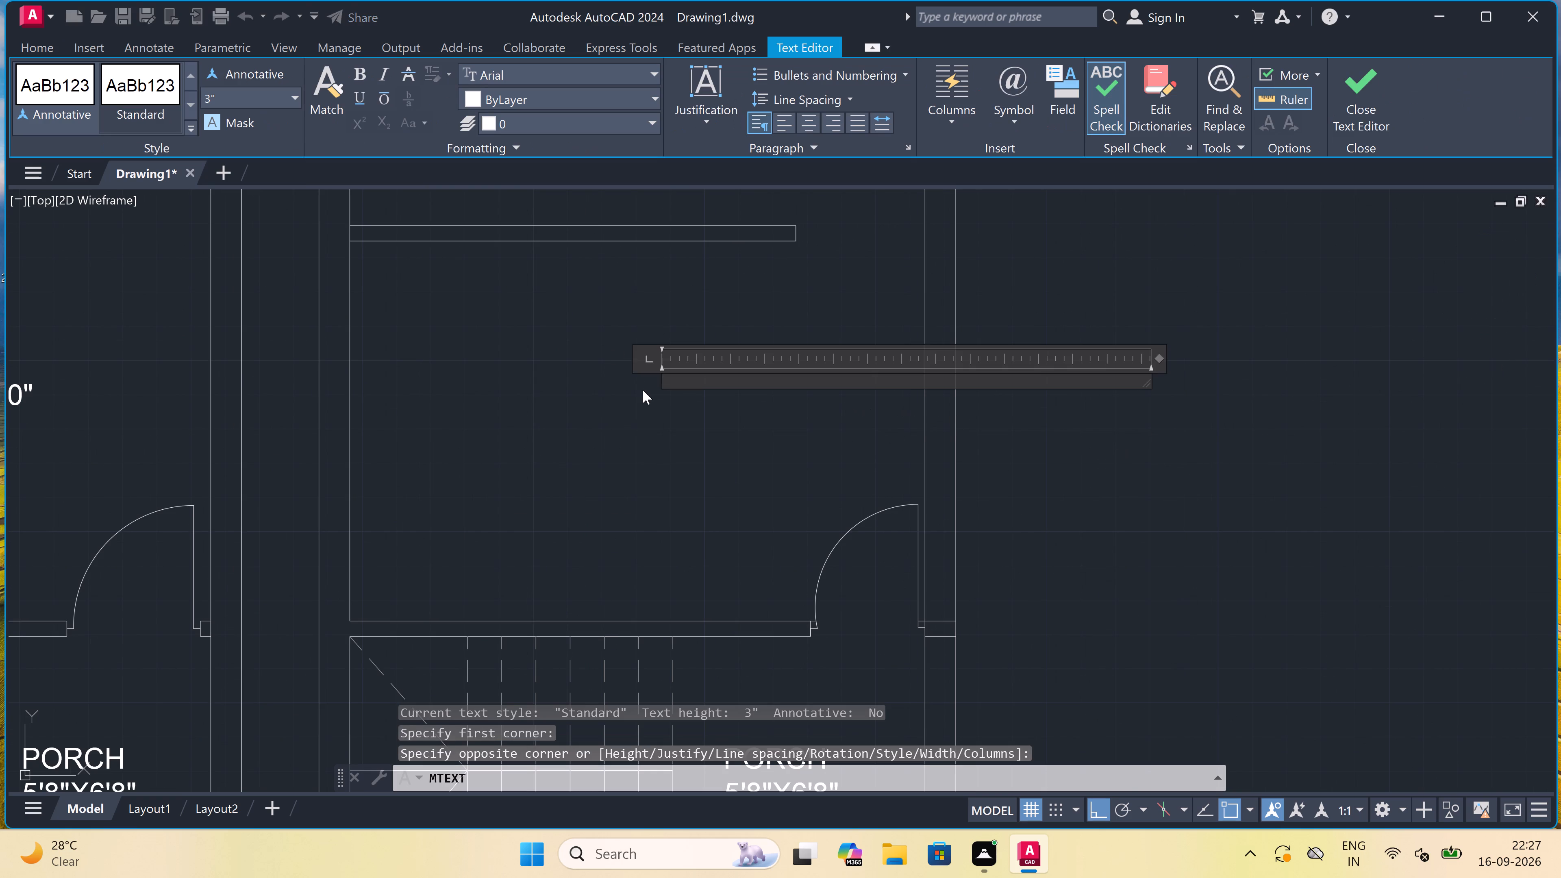
scroll(643, 388, up, 2)
scroll(643, 388, down, 1)
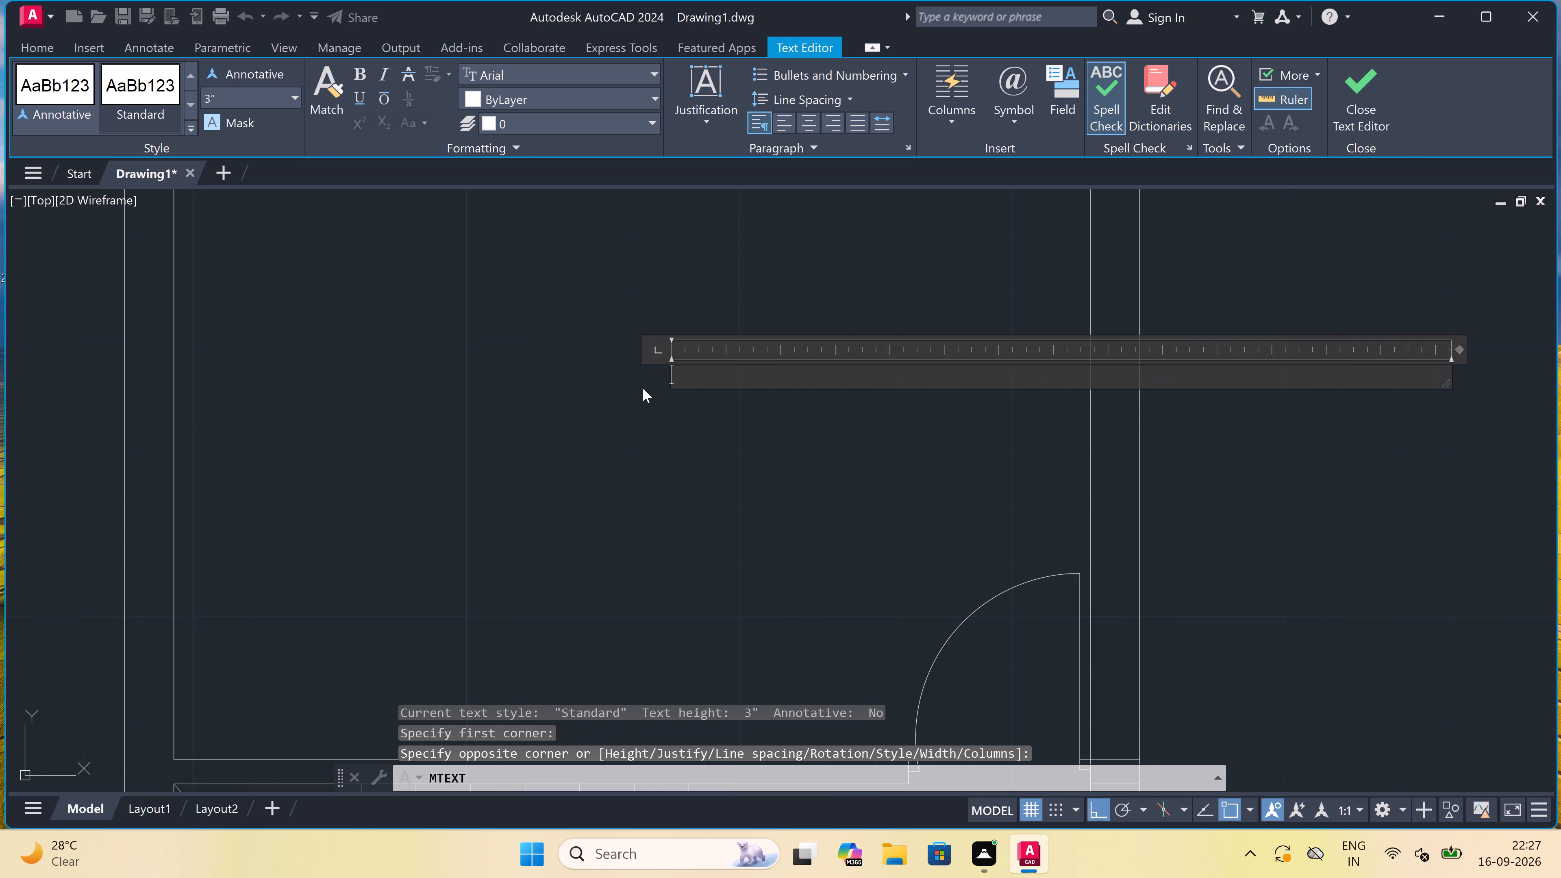
text(HALL)
key(Return)
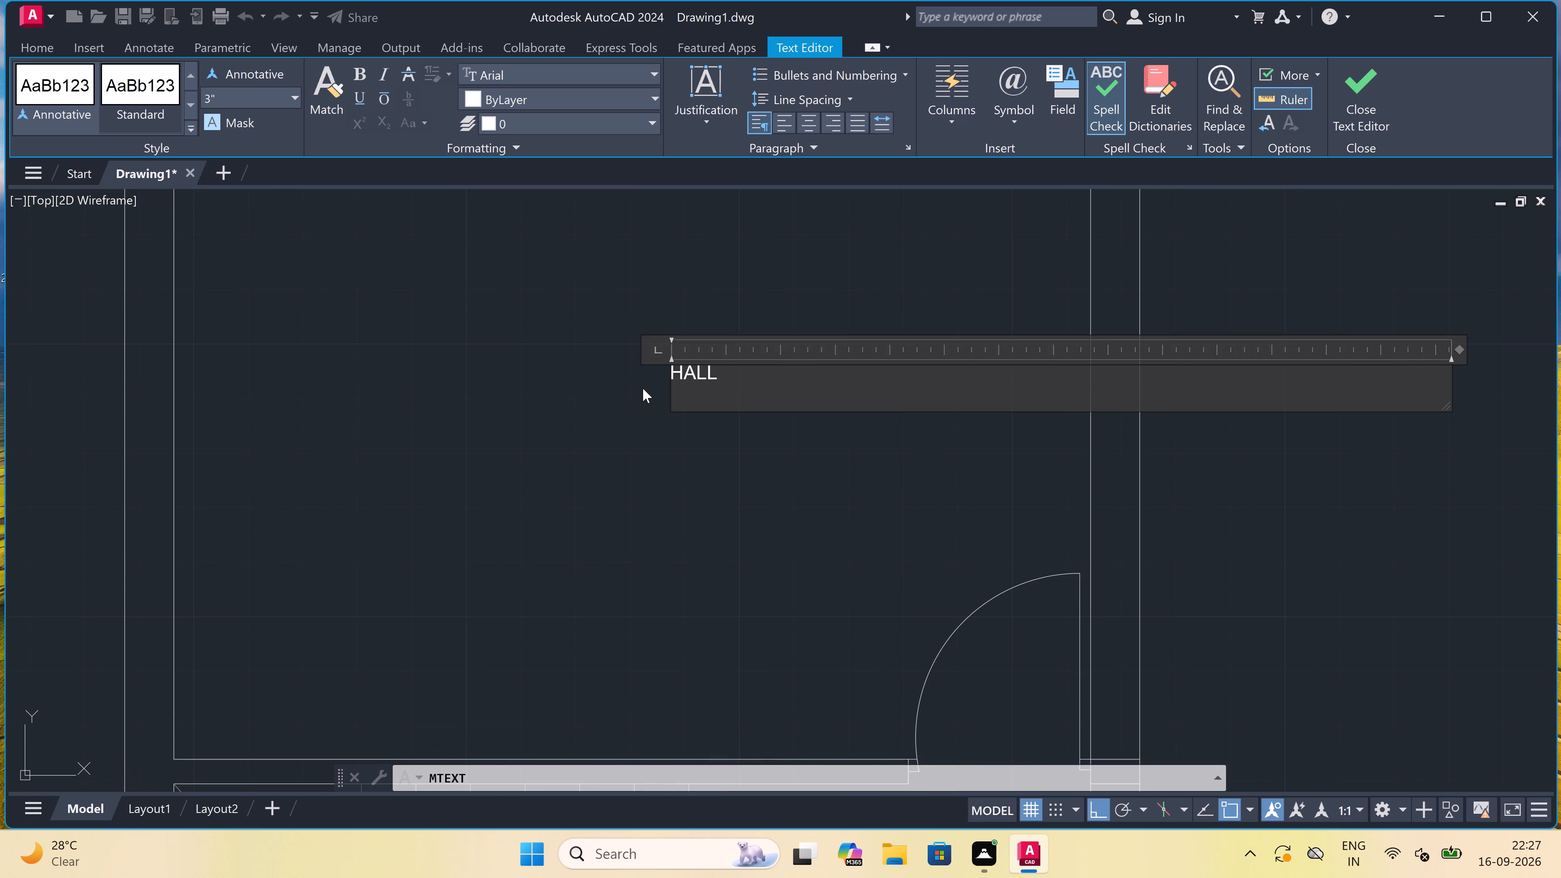
text(13')
key(8)
key(shift+quotedbl)
key(x)
key(1)
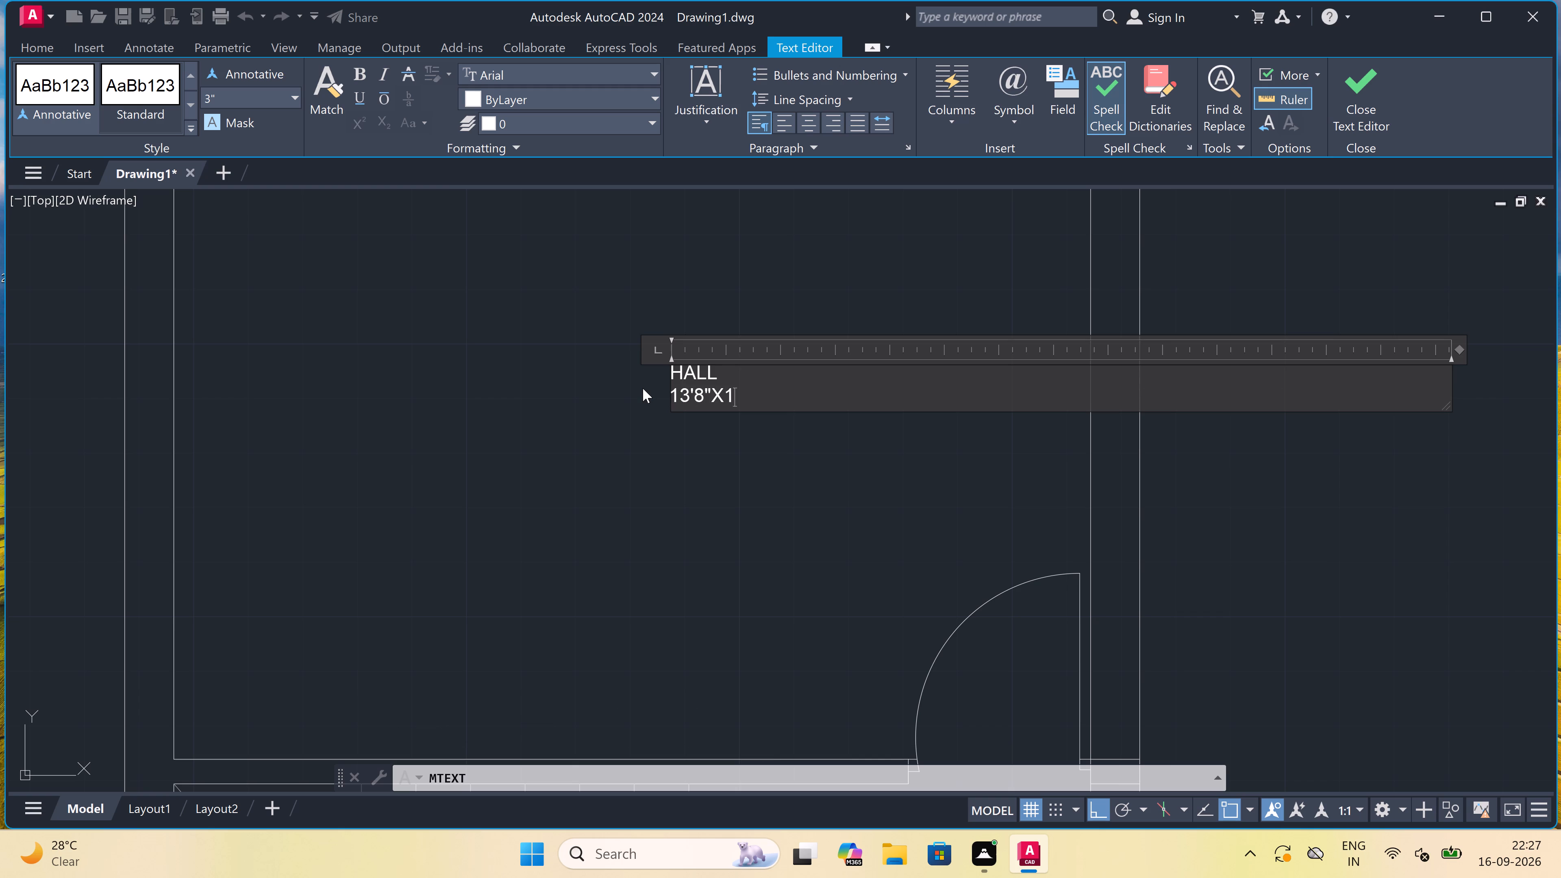
key(0)
text('0)
key(shift+quotedbl)
click(643, 389)
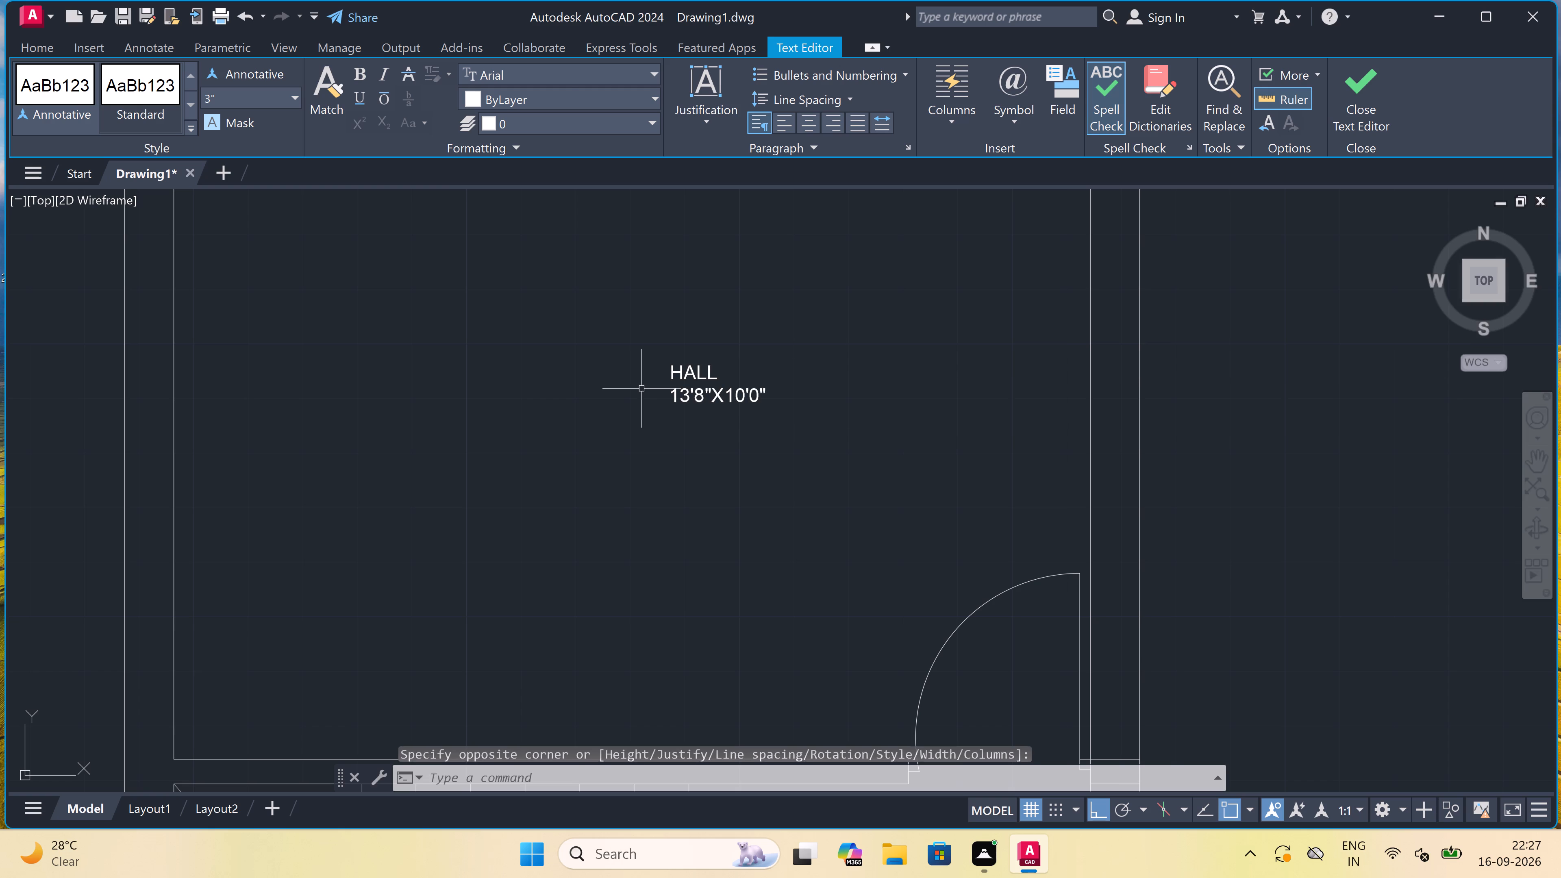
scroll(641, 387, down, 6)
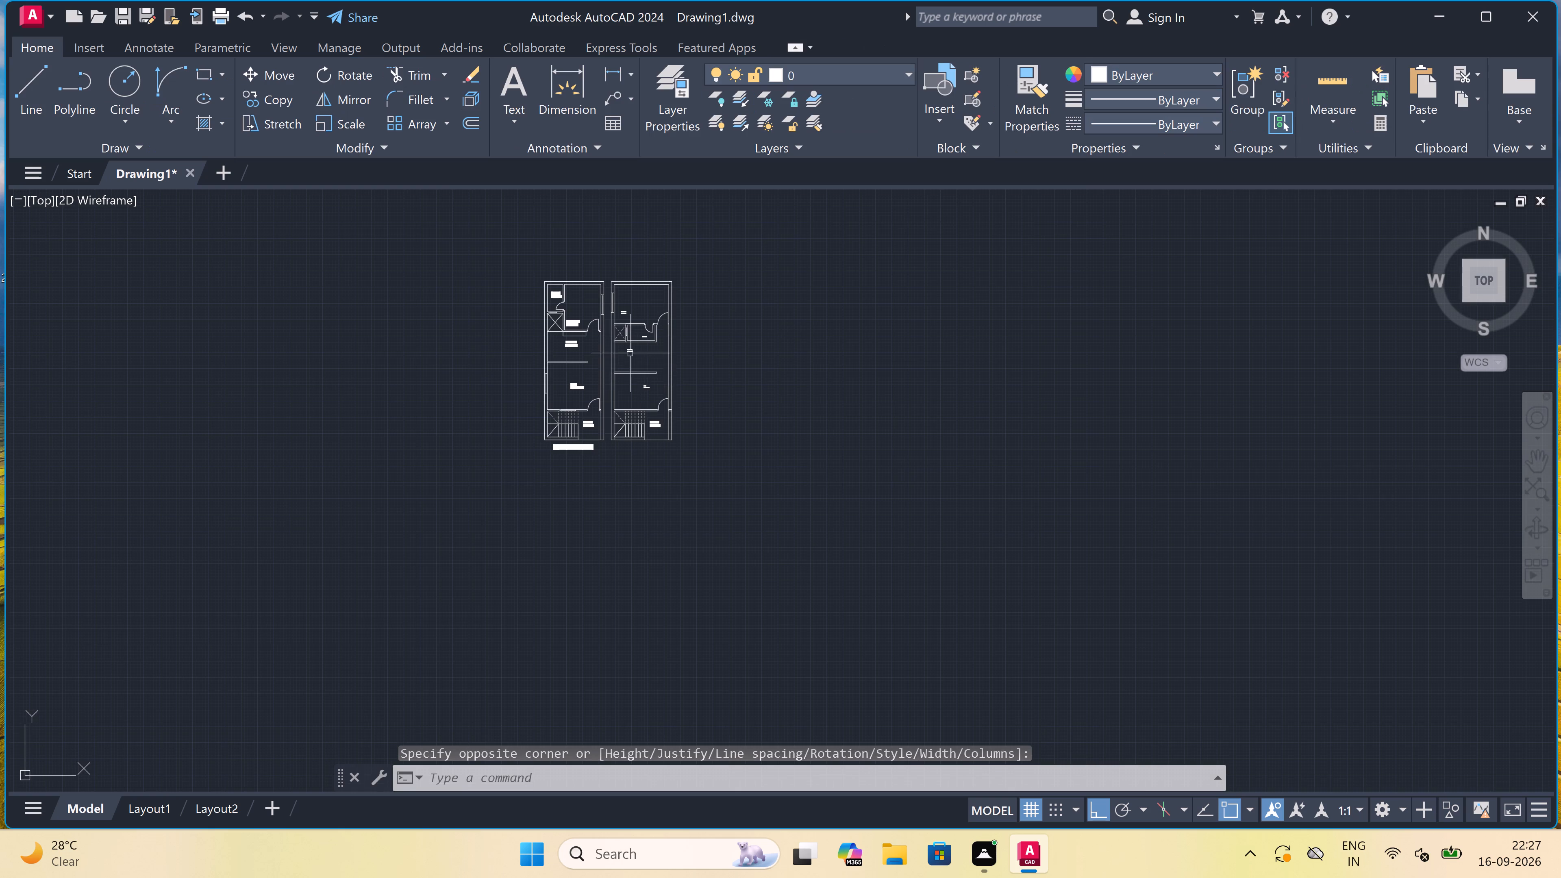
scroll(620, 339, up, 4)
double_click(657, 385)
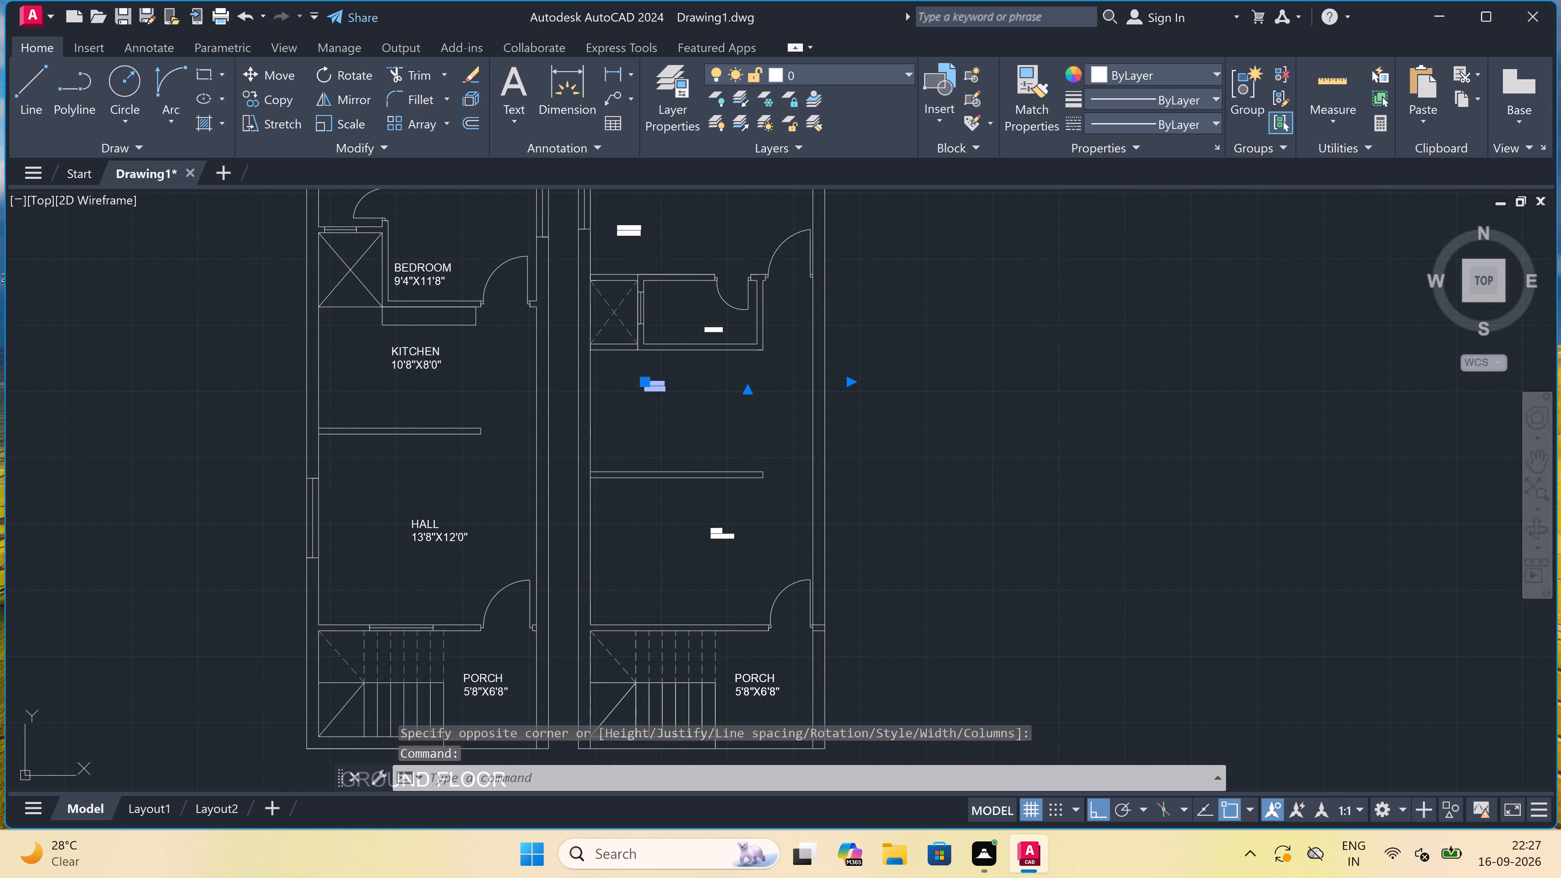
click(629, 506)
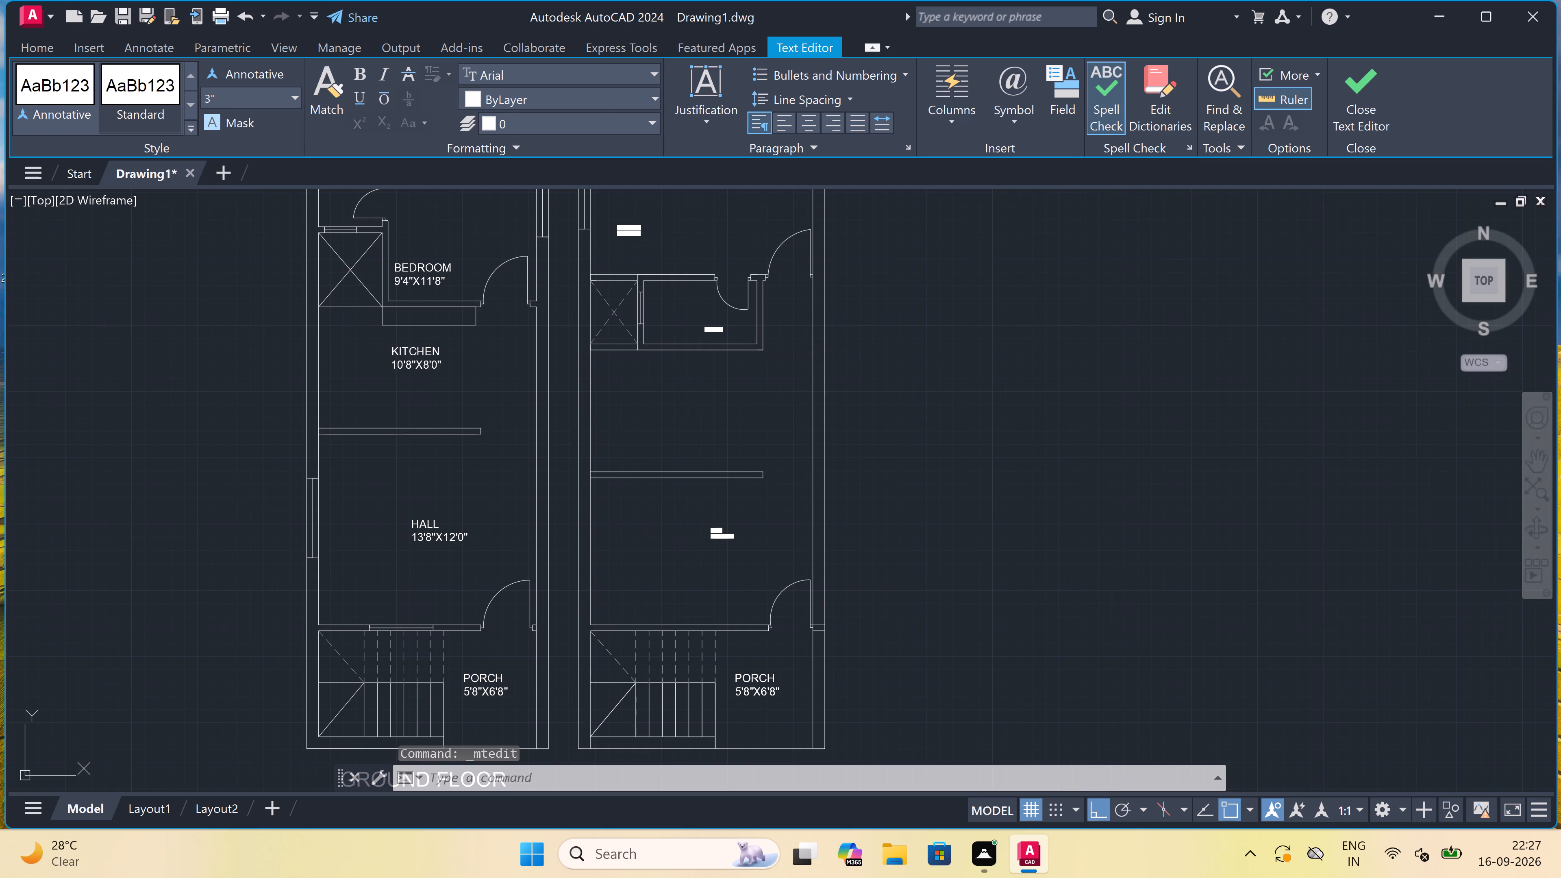
Draw the second plan's kitchen counter outline: a horizontal line about 9'3" long from the side wall, with a perpendicular end line to the partition.
scroll(661, 506, down, 1)
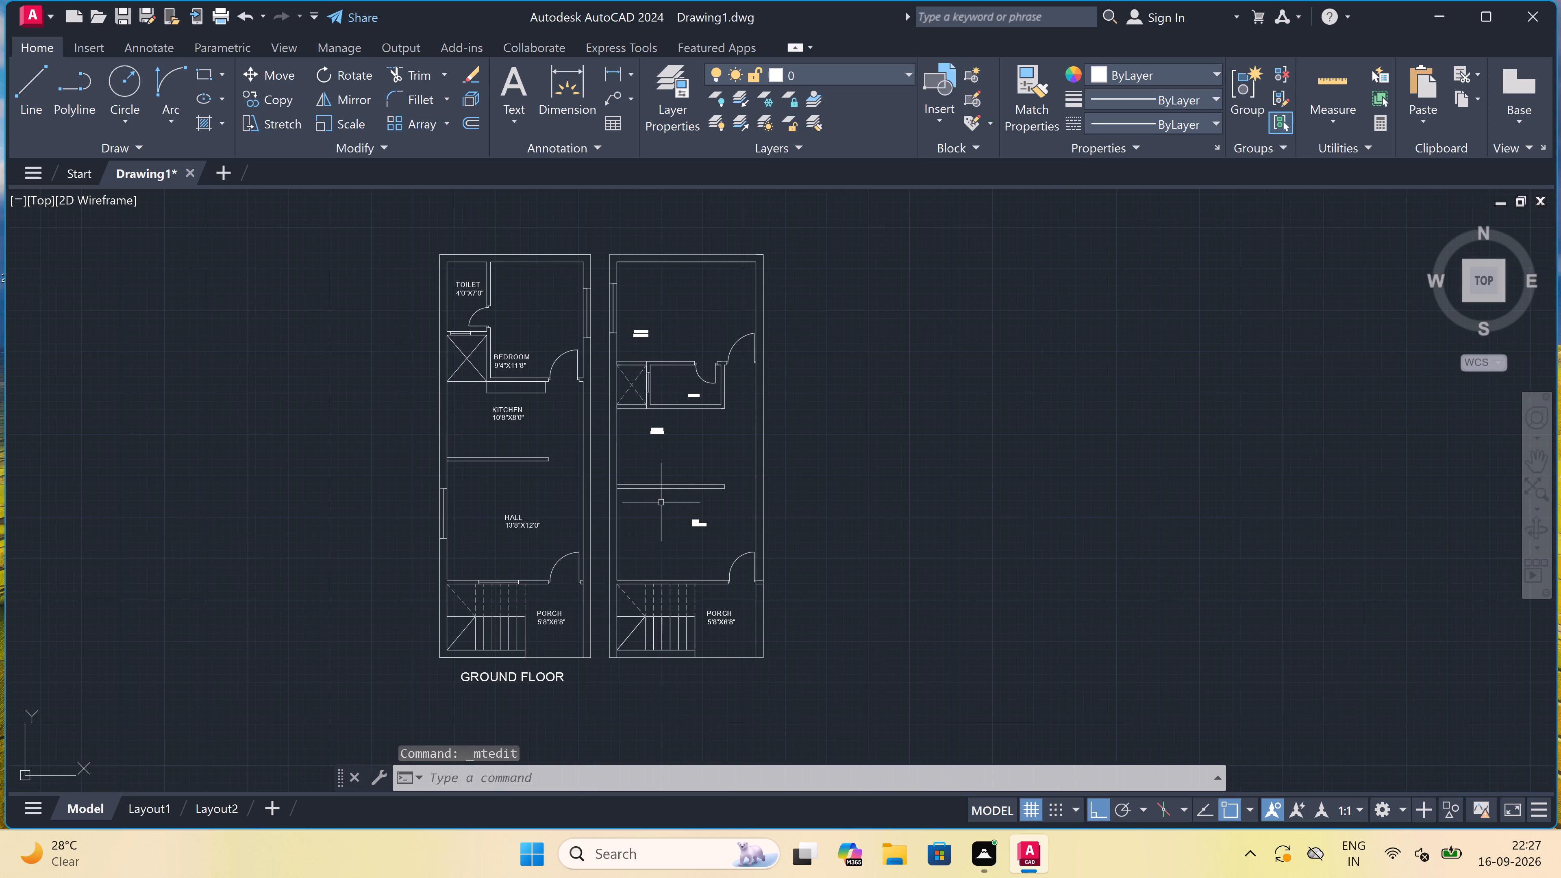
scroll(668, 463, up, 3)
text(L)
key(space)
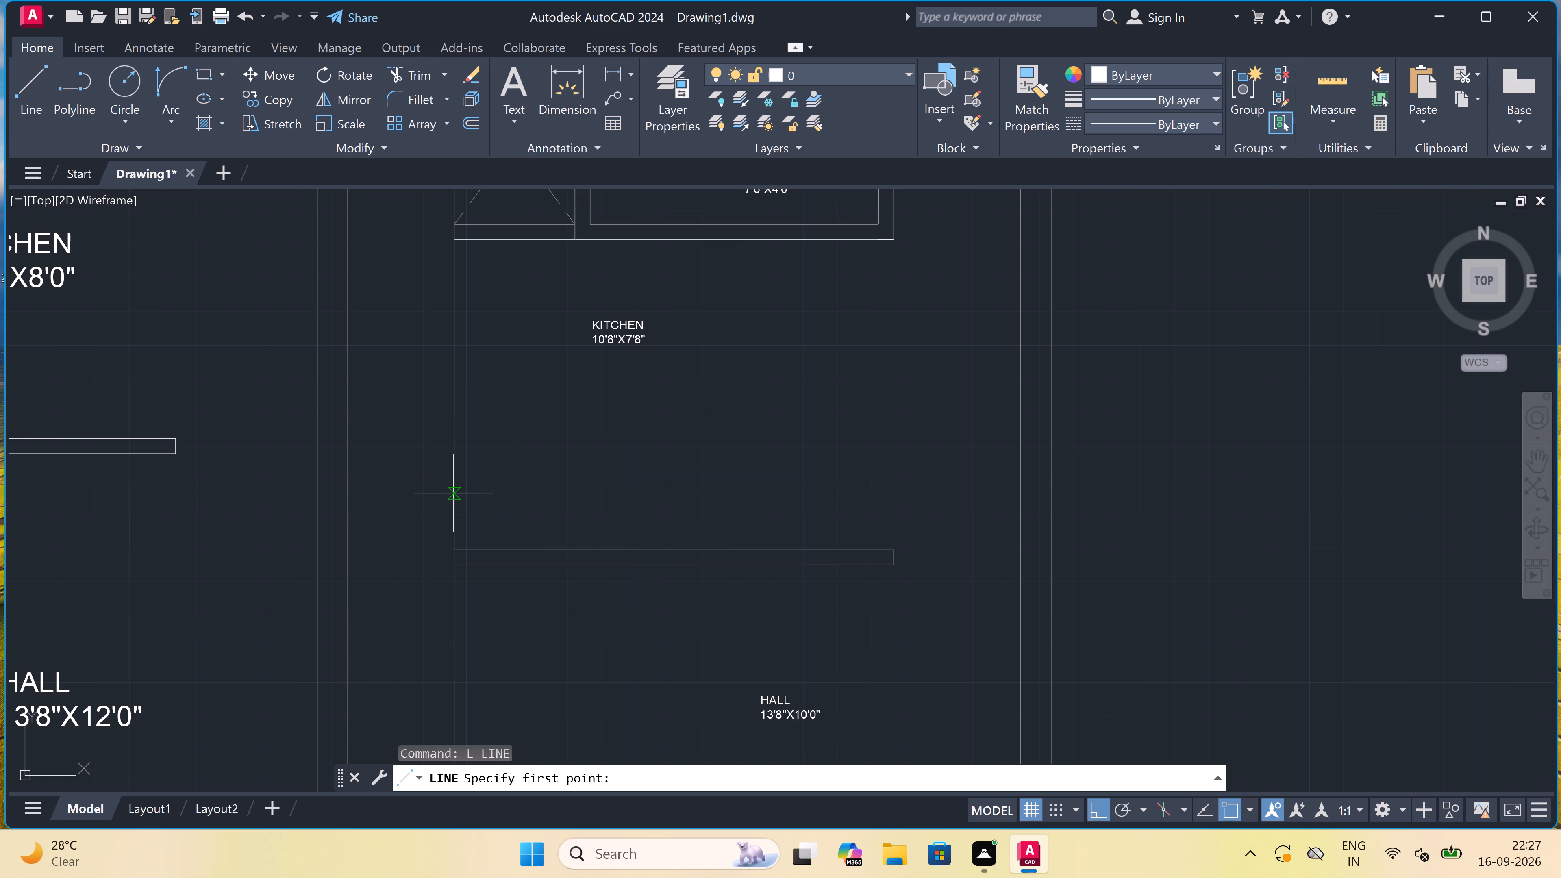
click(452, 490)
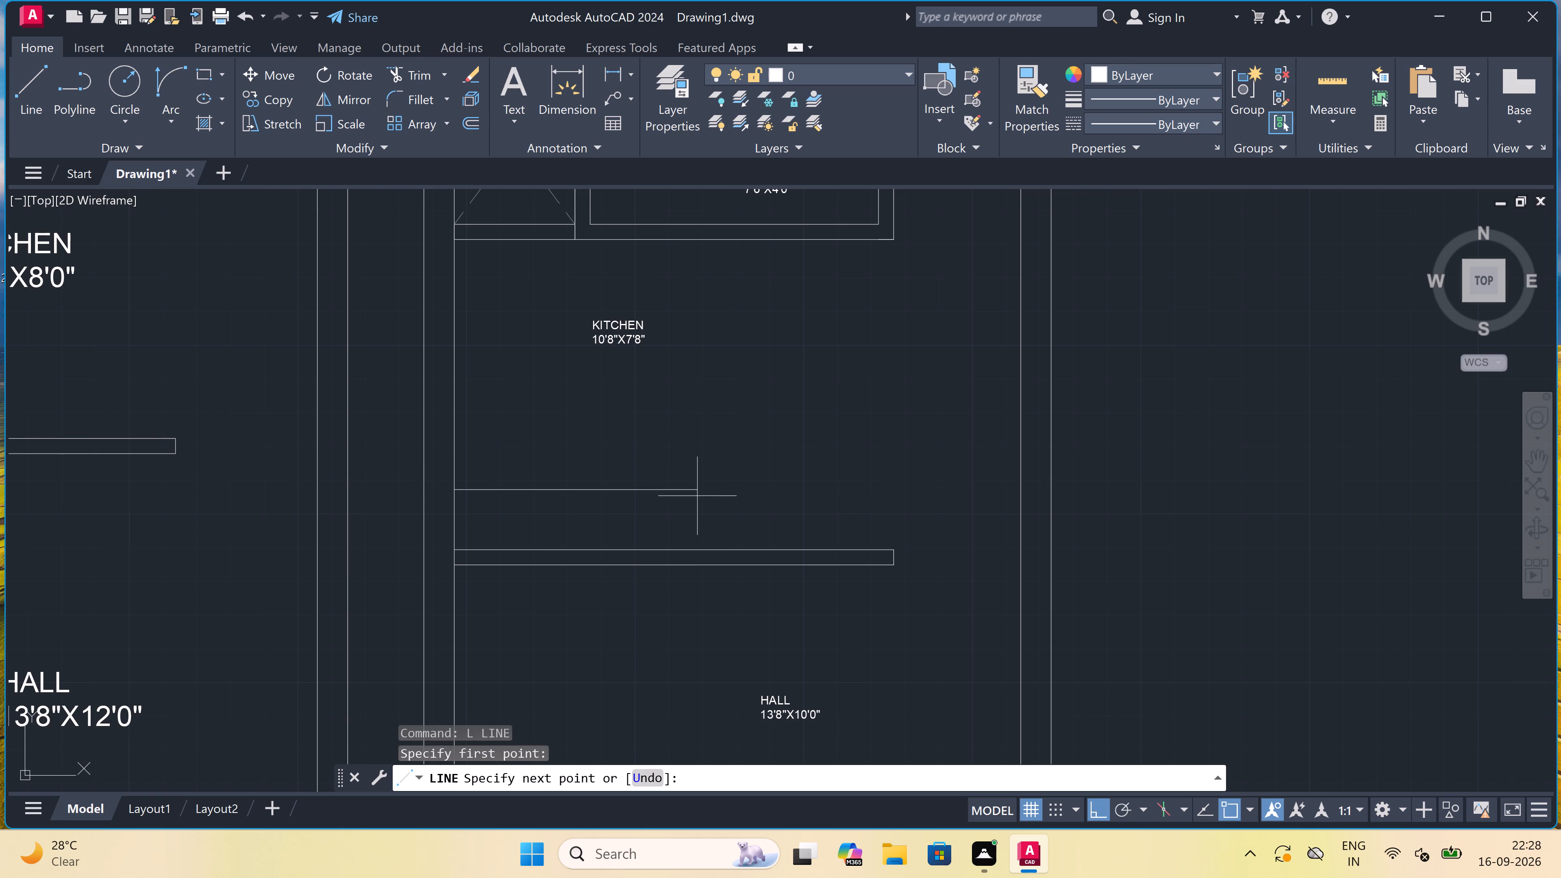
key(F8)
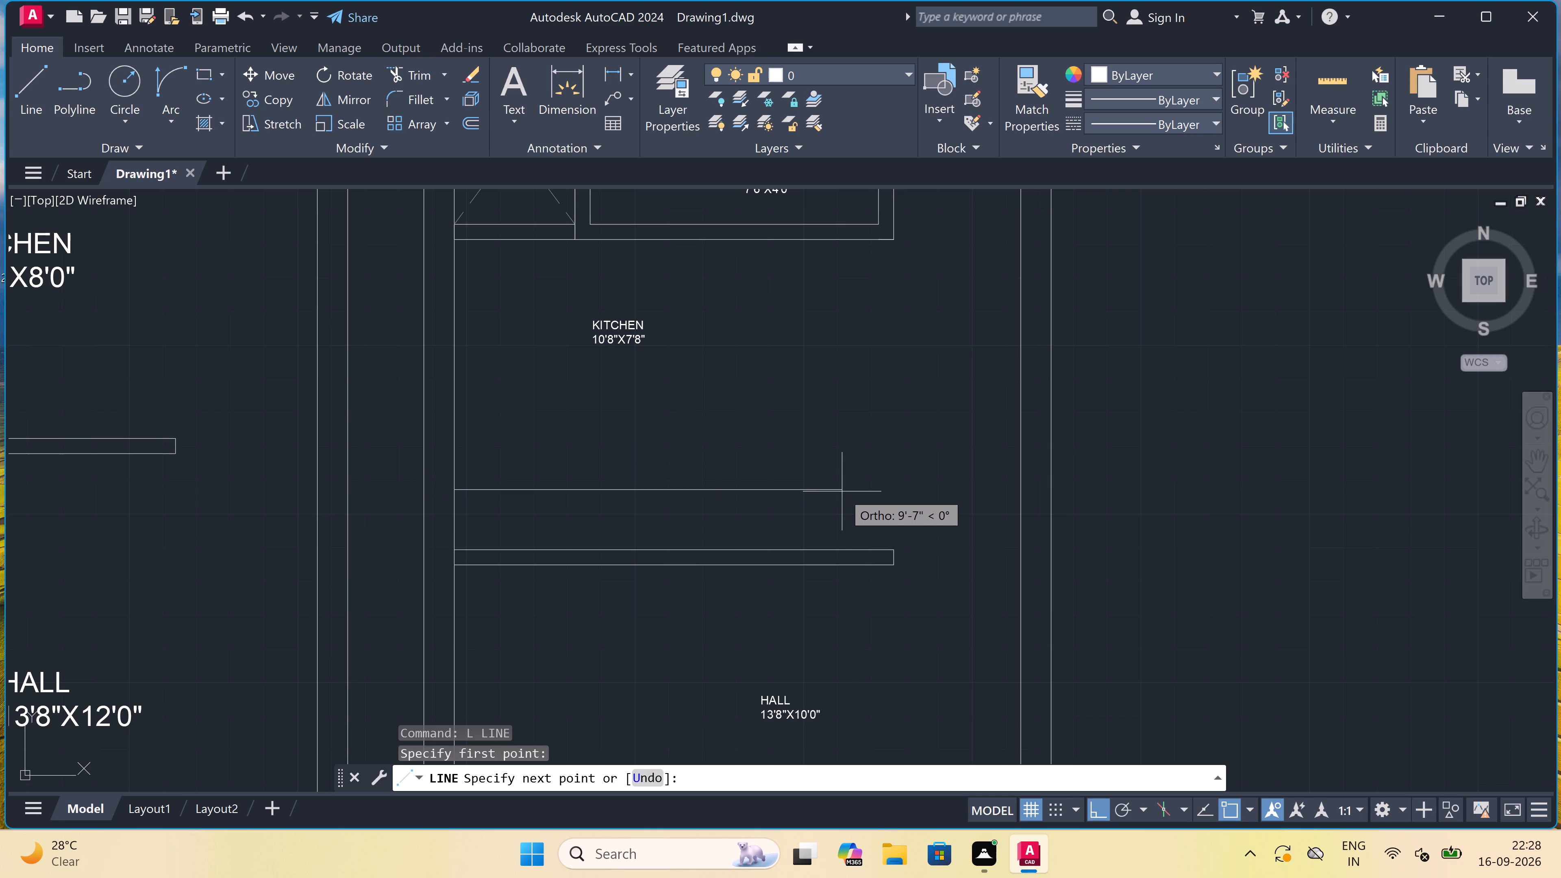
key(F8)
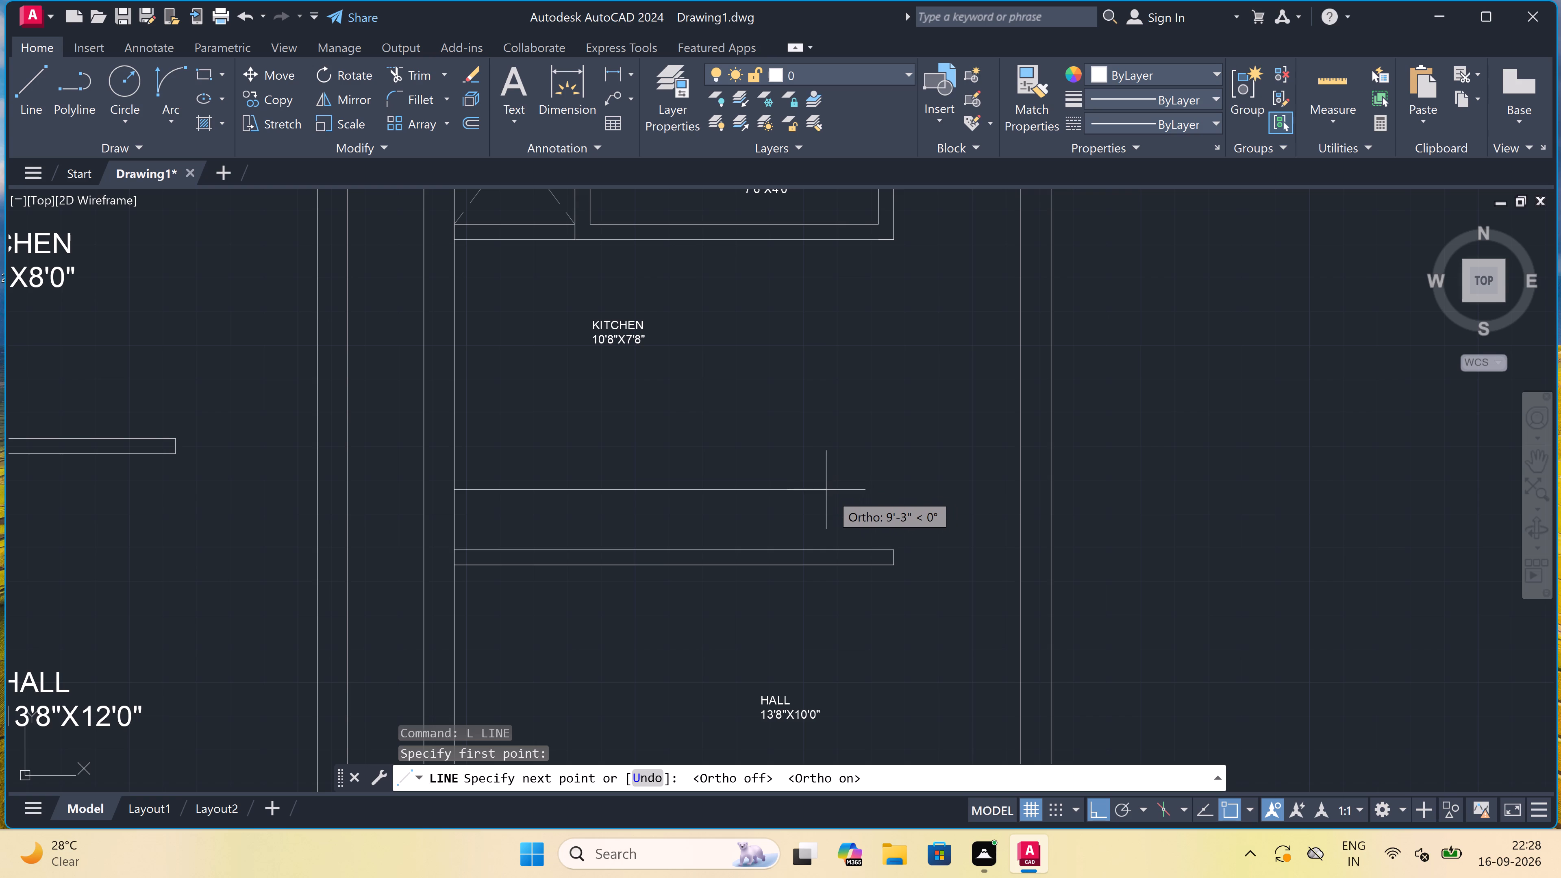
double_click(829, 489)
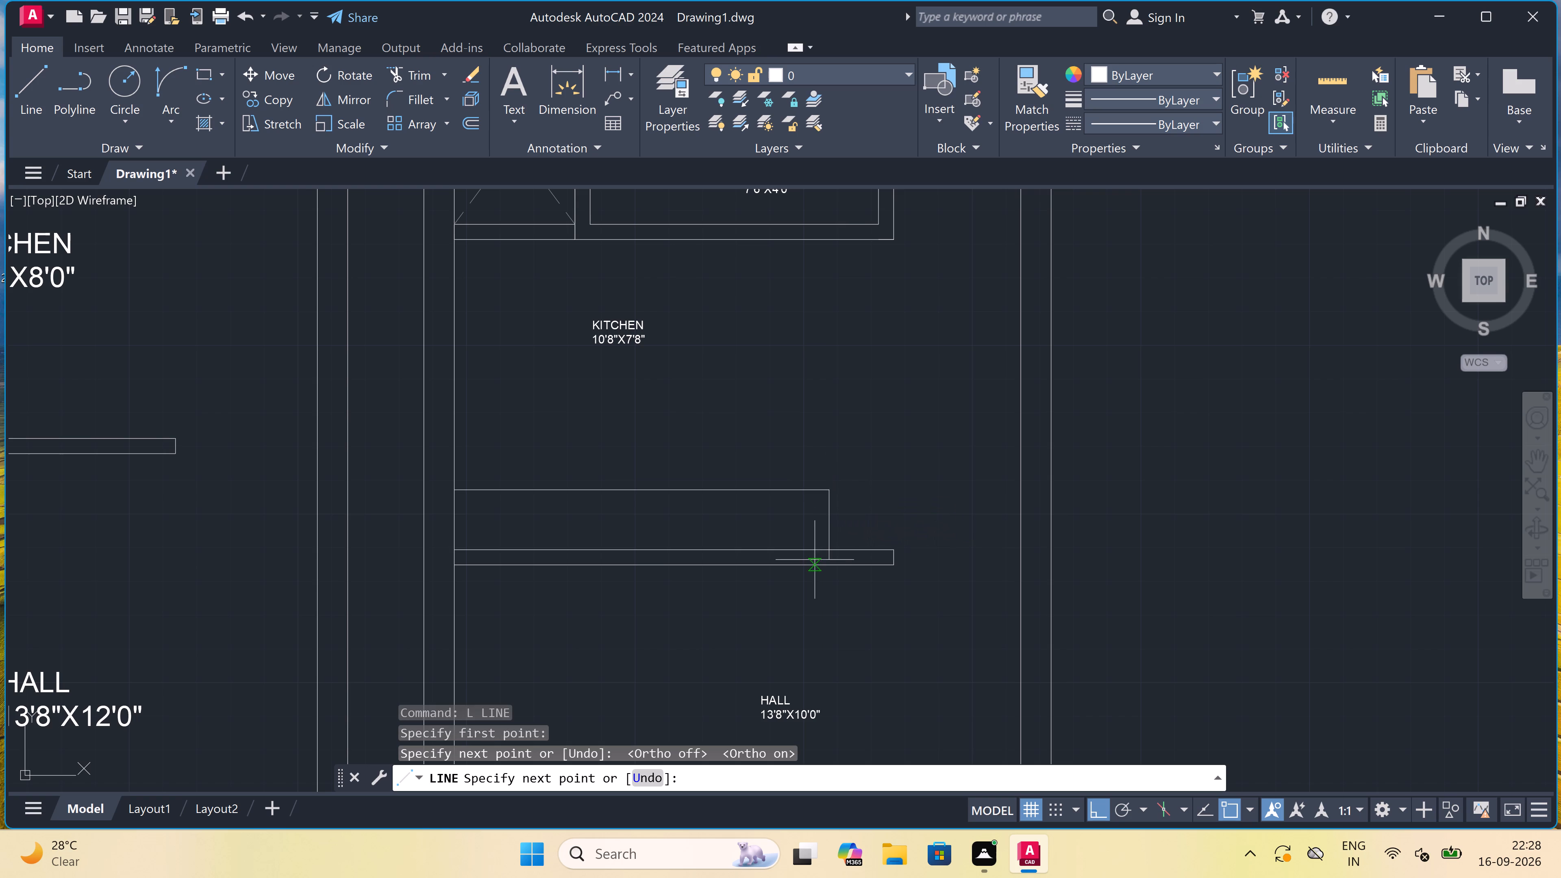
click(827, 549)
key(Escape)
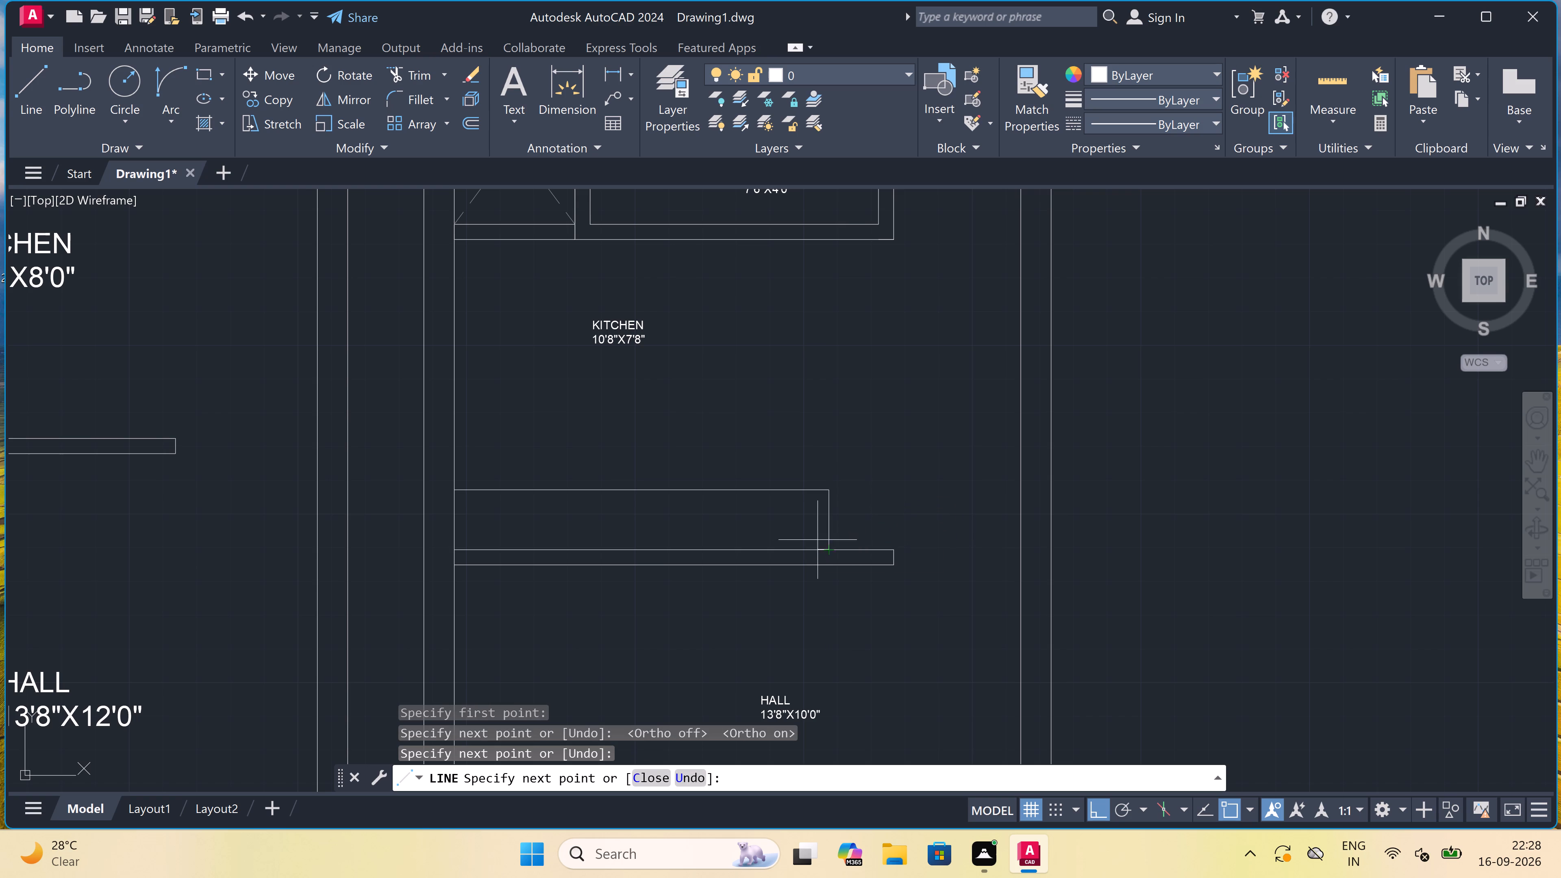
Set the text height of the second plan's BEDROOM, KITCHEN and HALL labels to 6".
scroll(724, 467, down, 3)
click(718, 428)
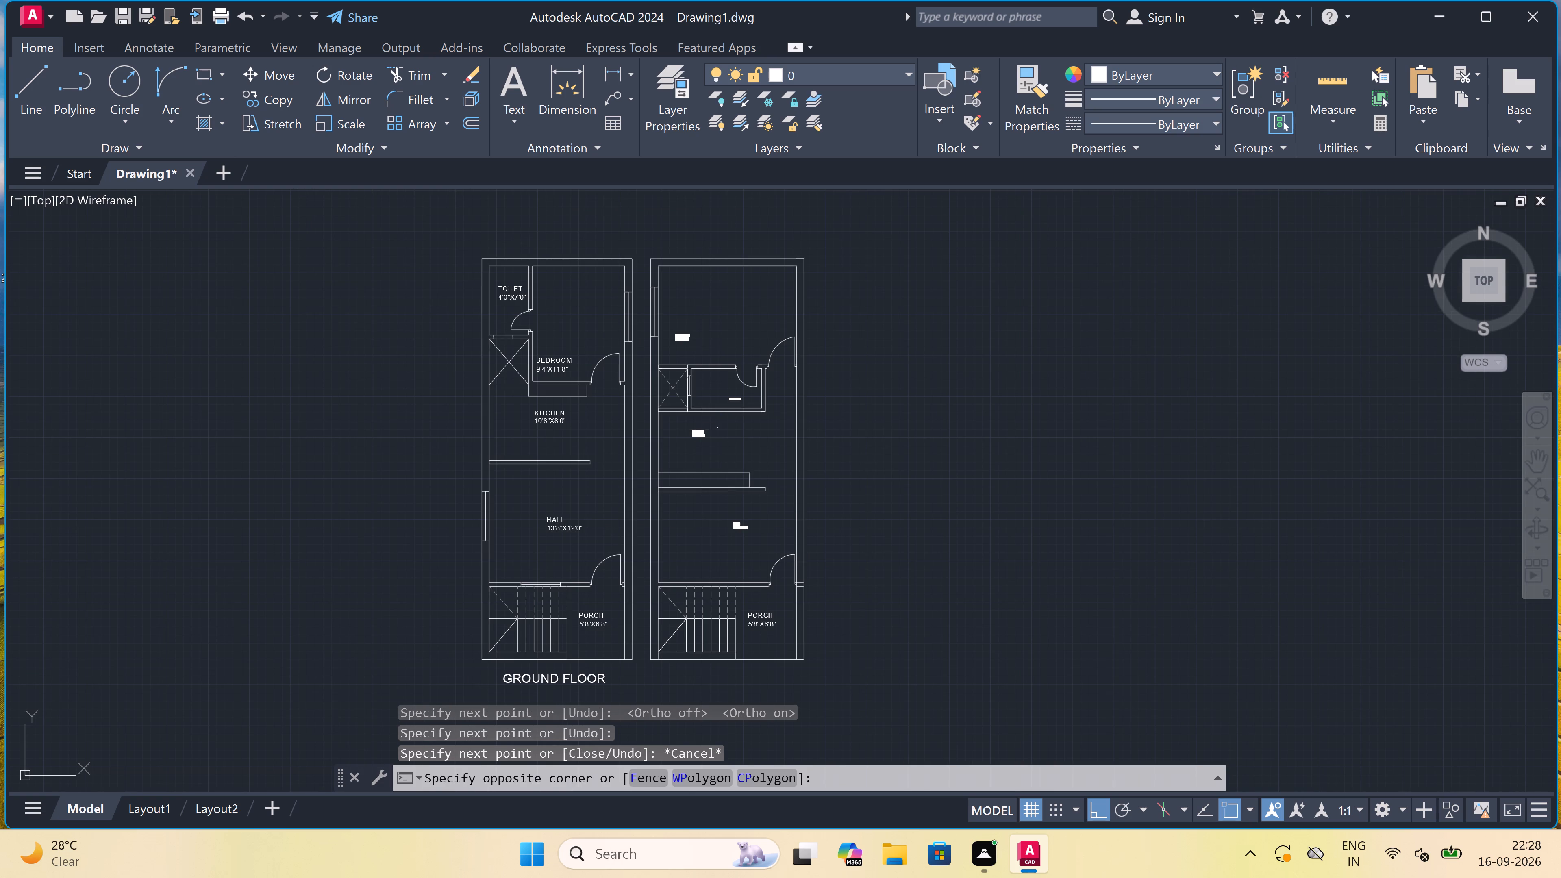
click(697, 442)
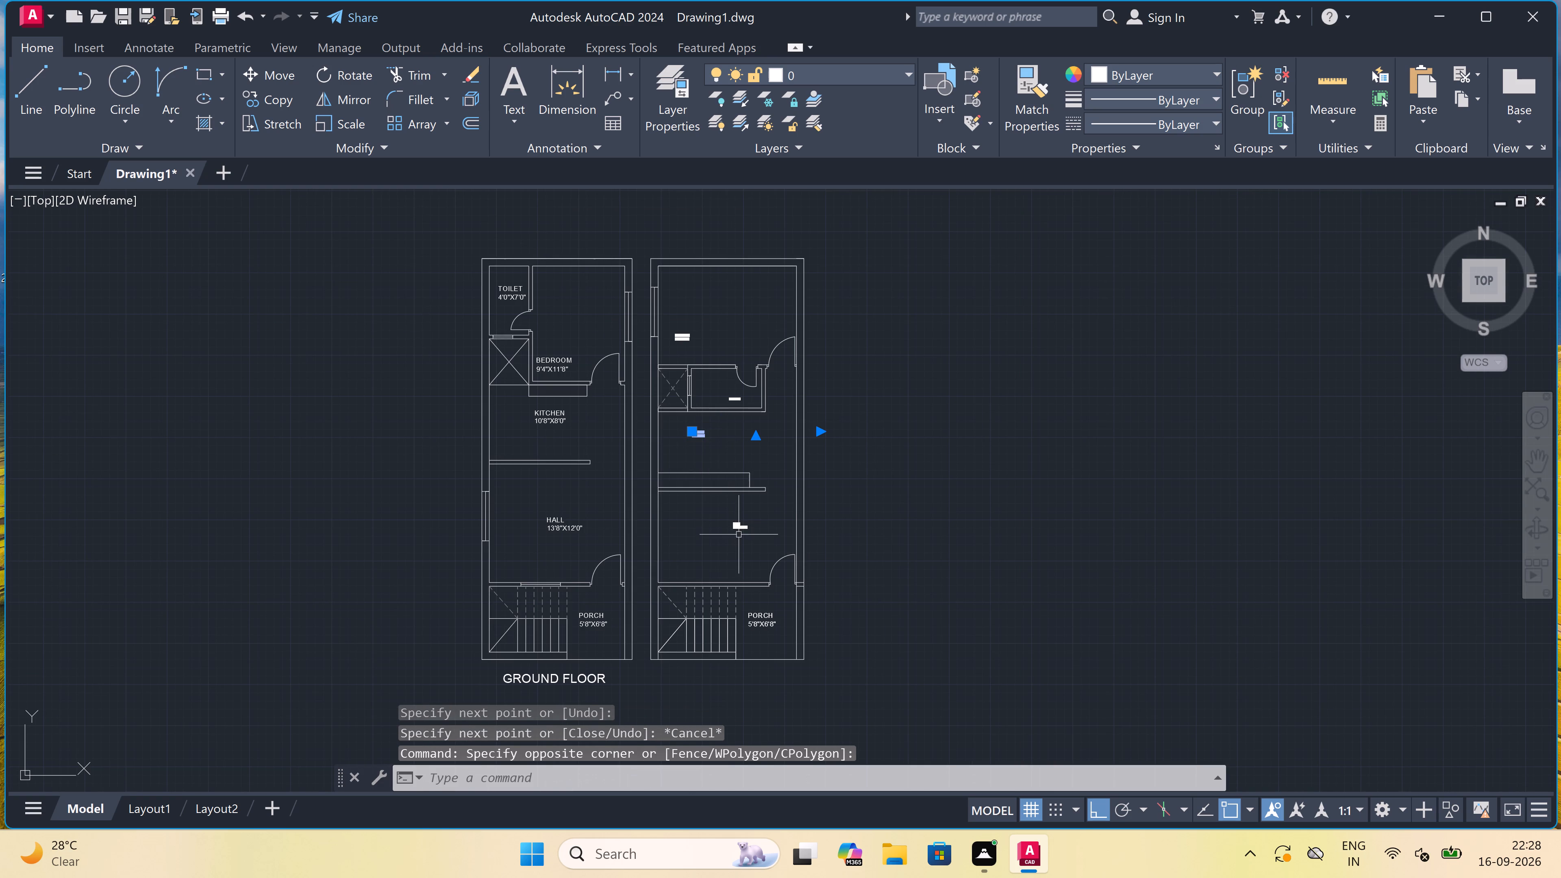
click(739, 525)
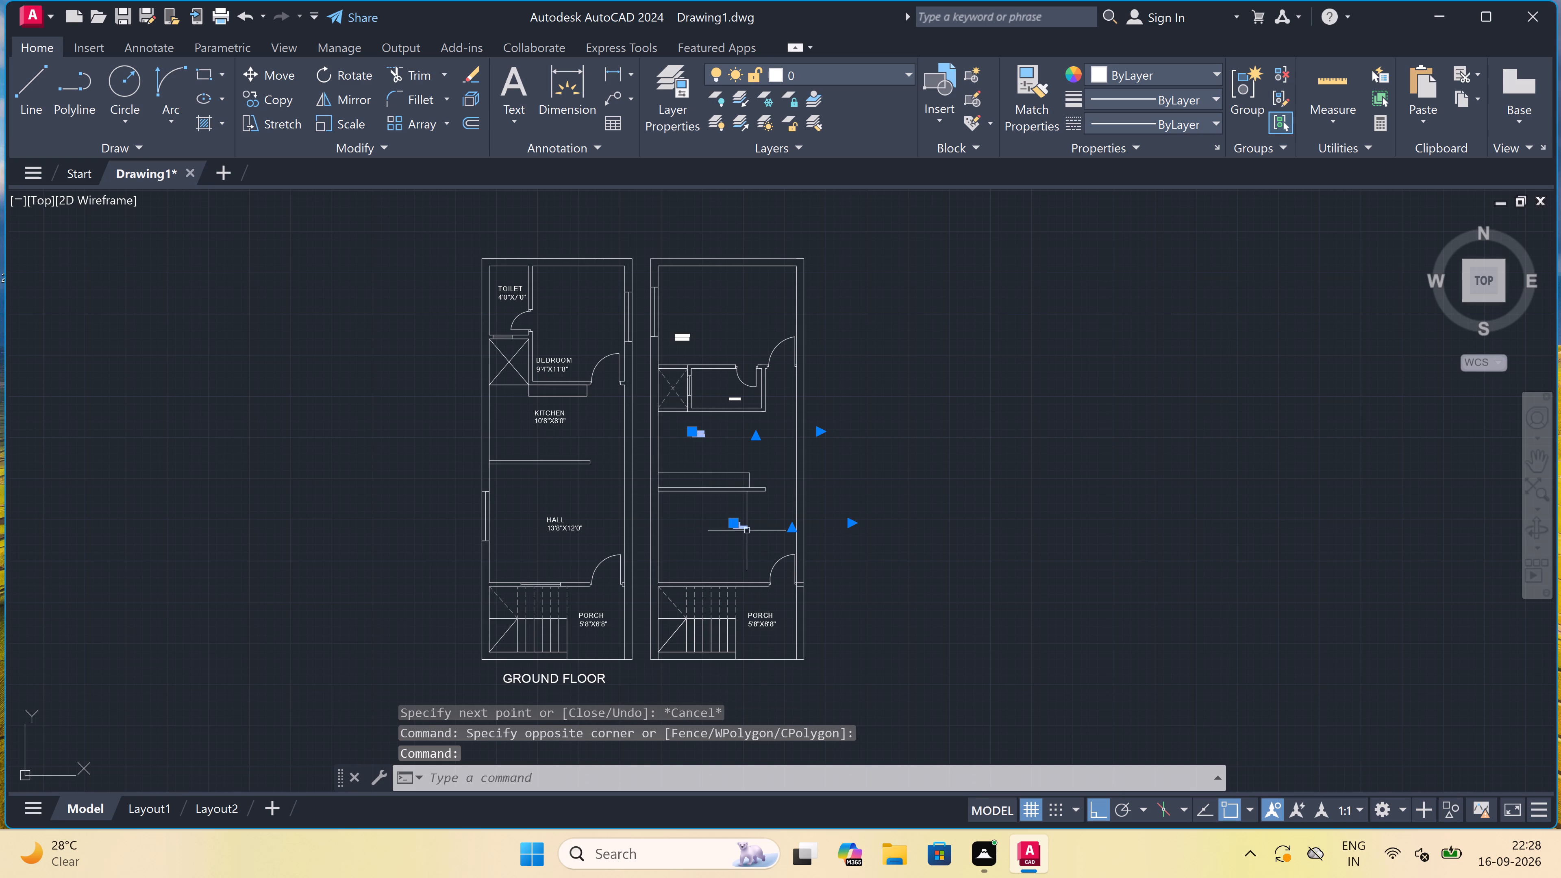
scroll(693, 337, up, 2)
click(655, 330)
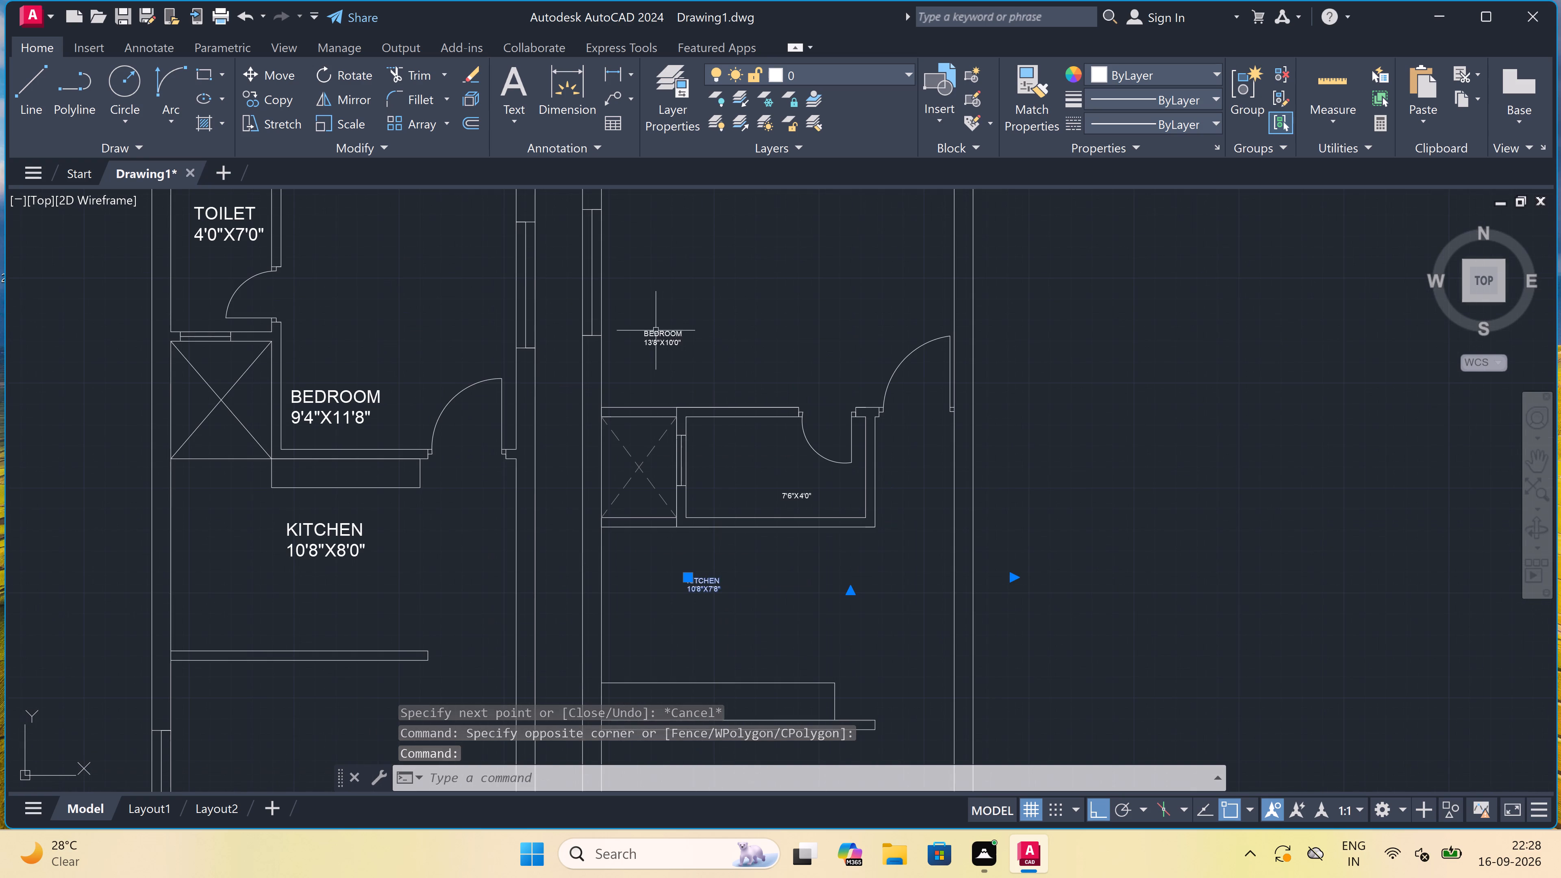
right_click(692, 283)
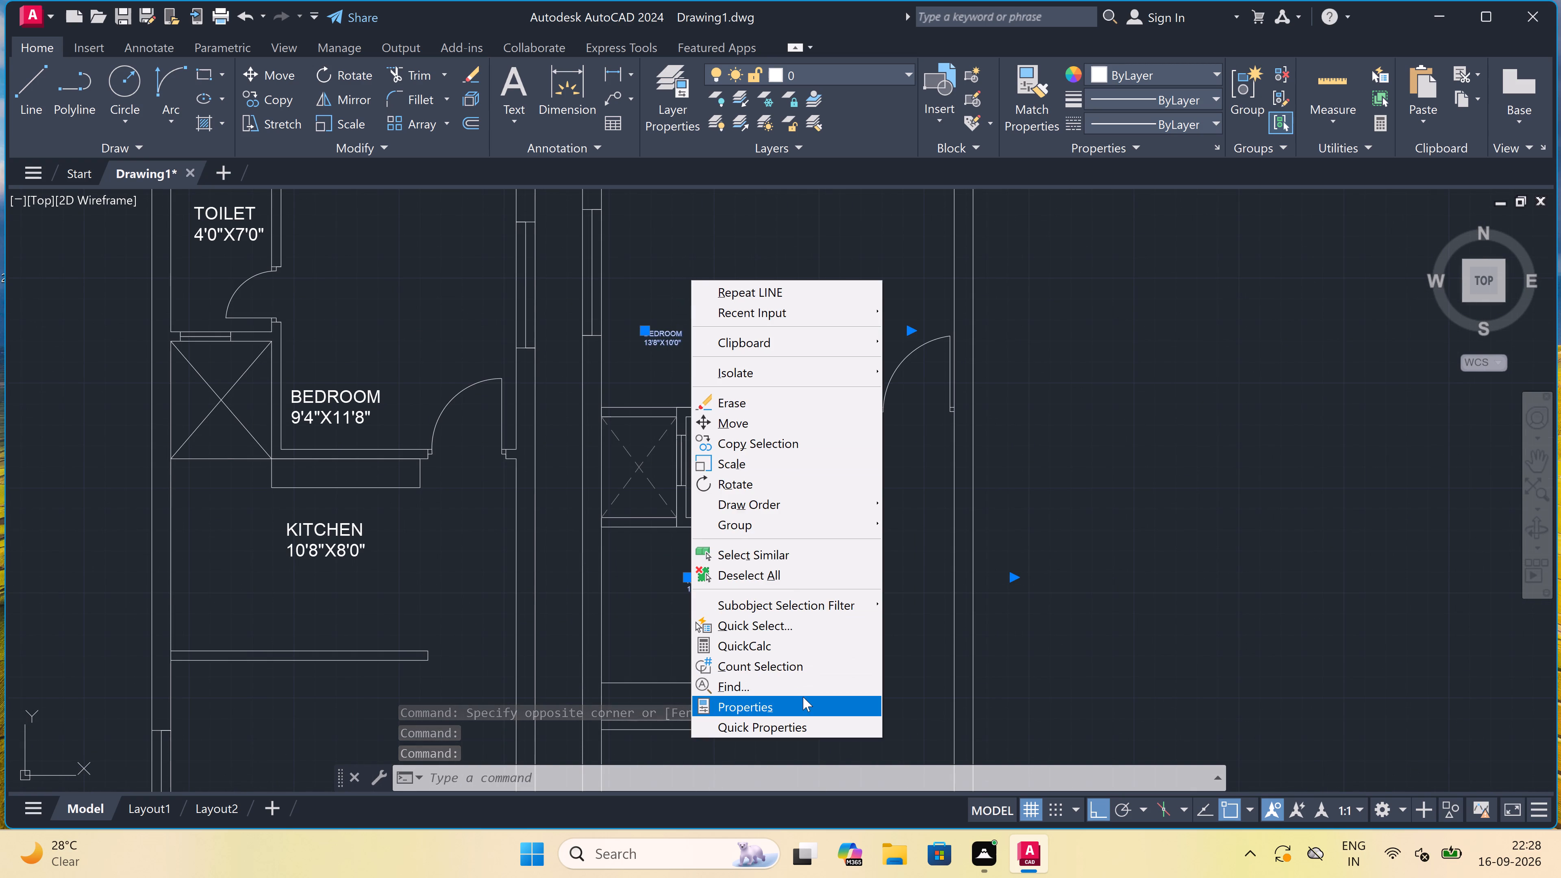
click(802, 697)
double_click(174, 454)
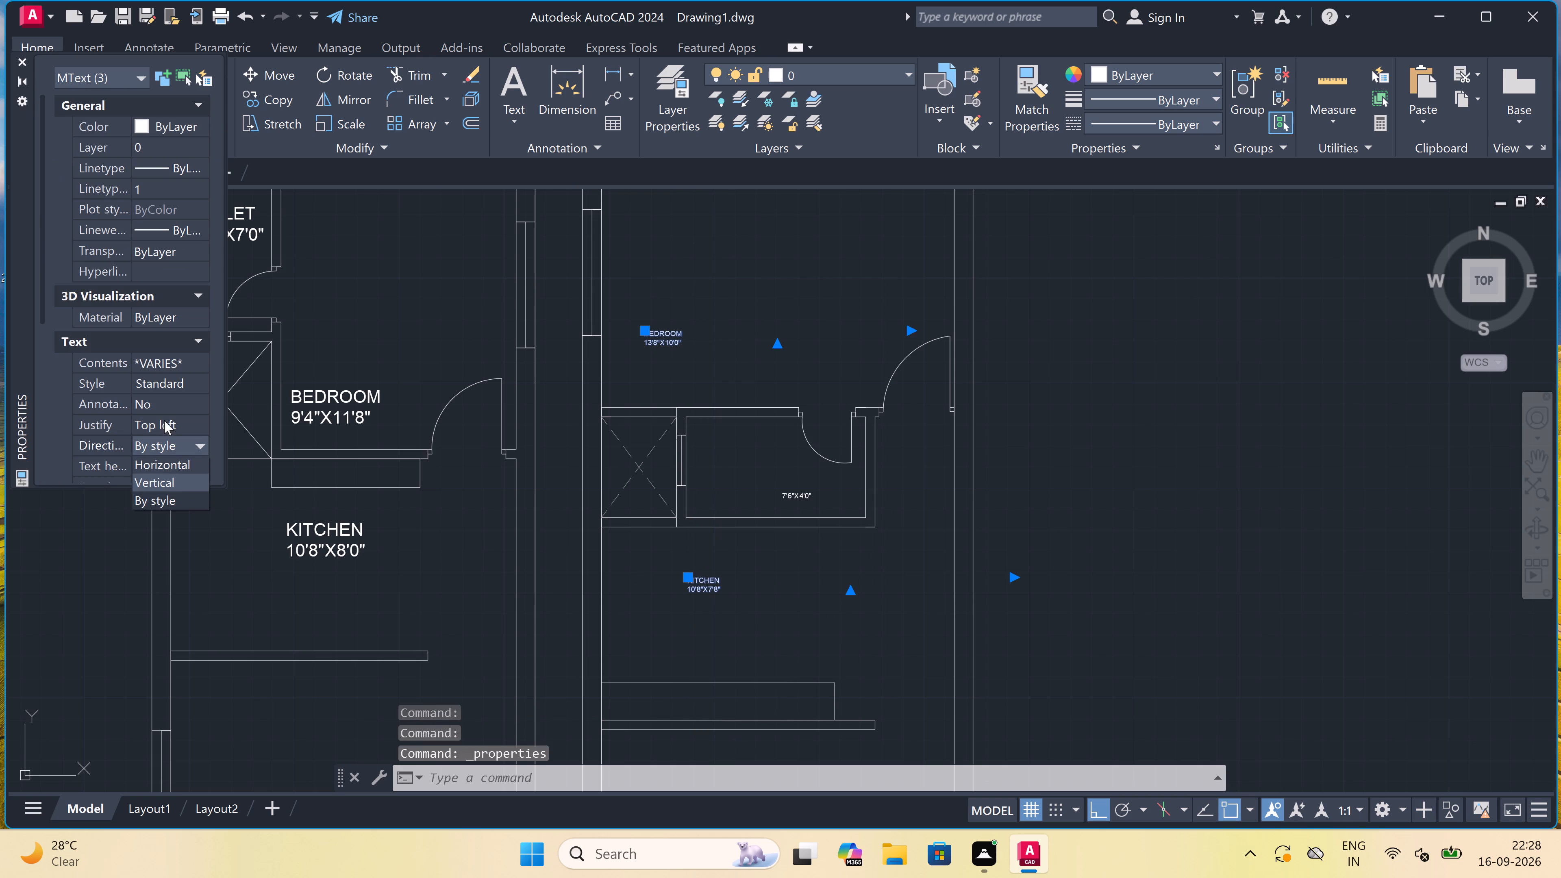
click(174, 378)
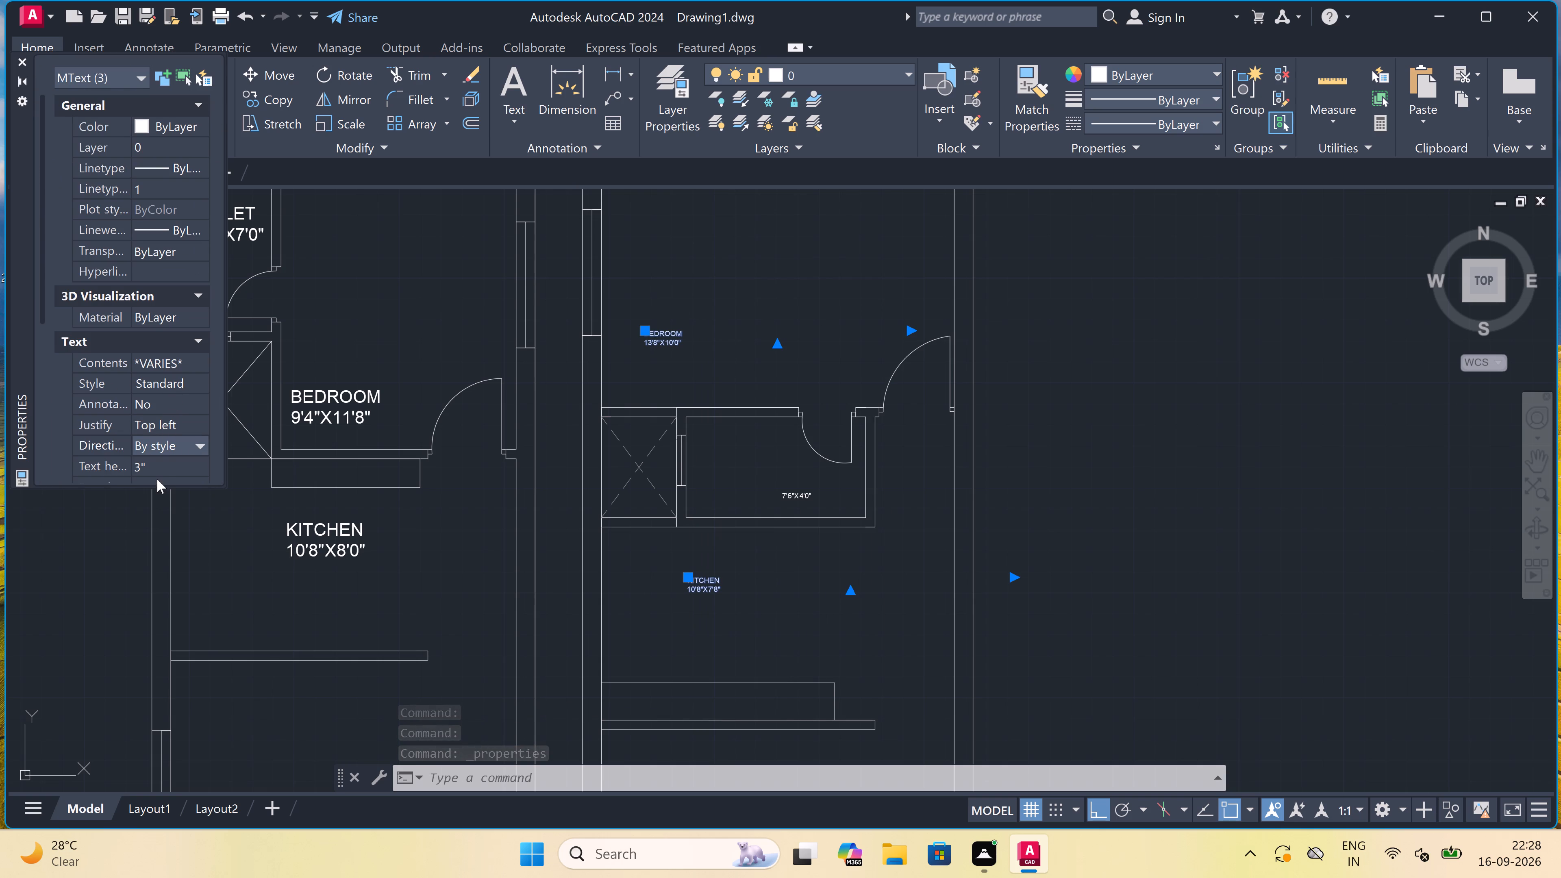
click(159, 464)
key(BackSpace)
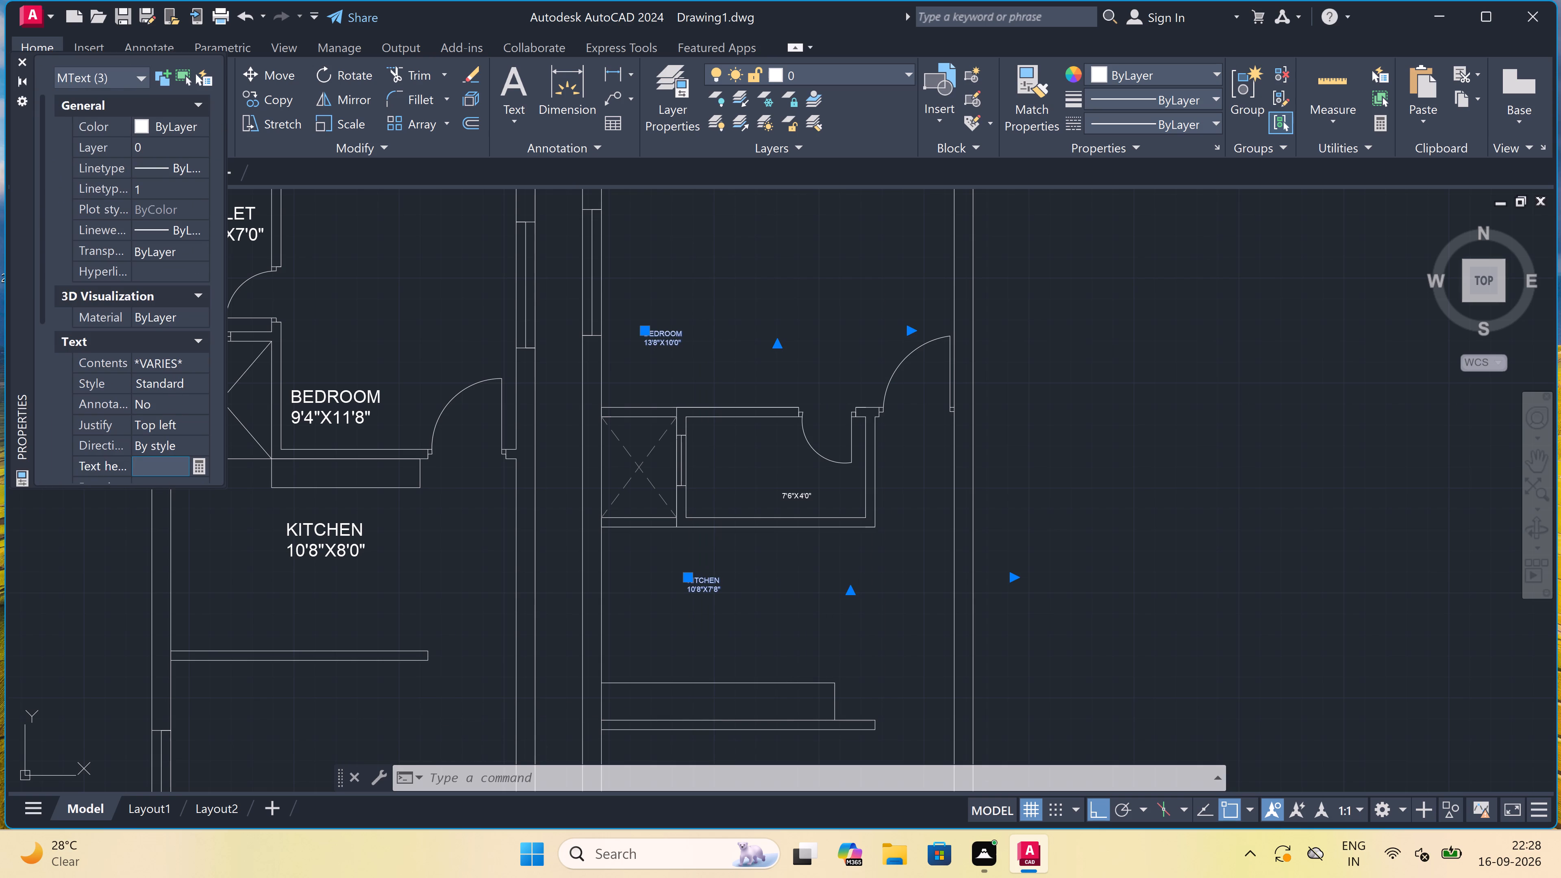
text(6")
click(444, 552)
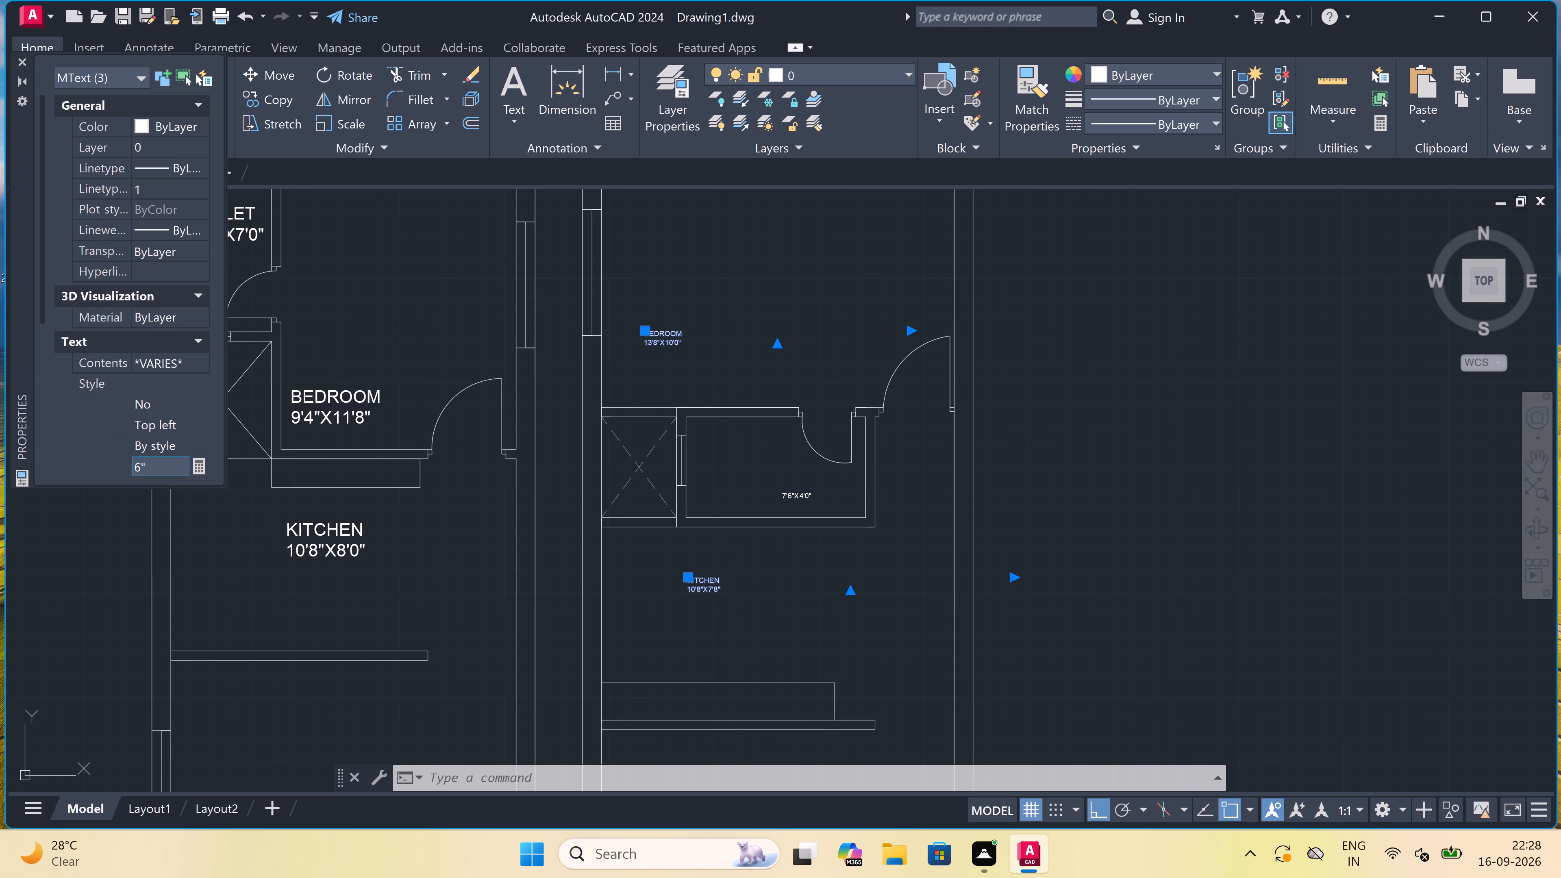
key(Escape)
Add the line "TOILET" above the 7'6"X4'0" text in the second plan's enclosed room.
scroll(591, 538, down, 2)
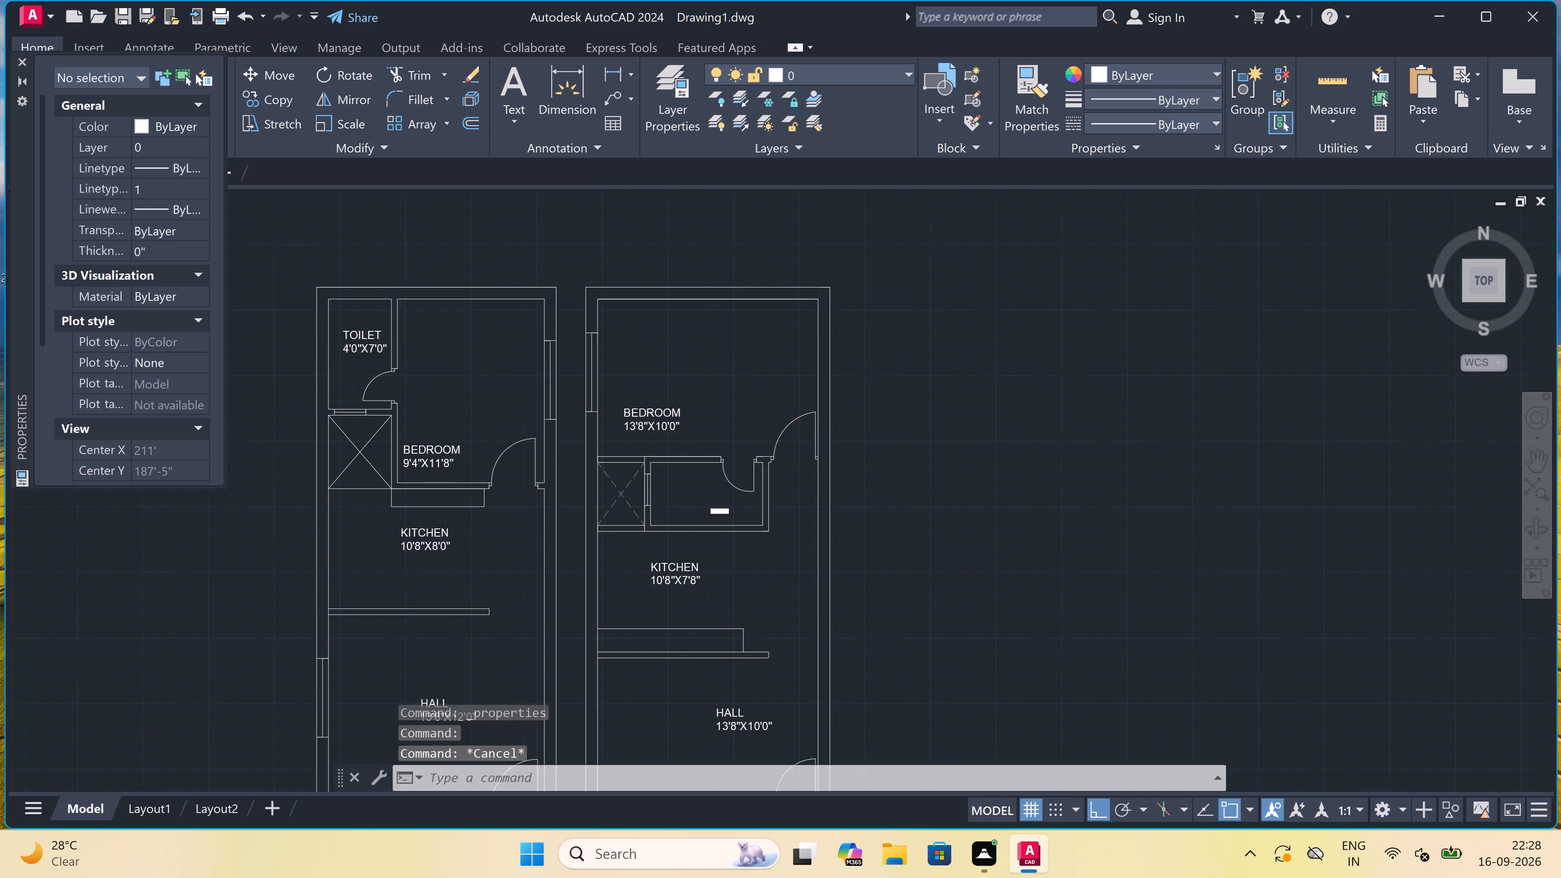
scroll(622, 530, up, 4)
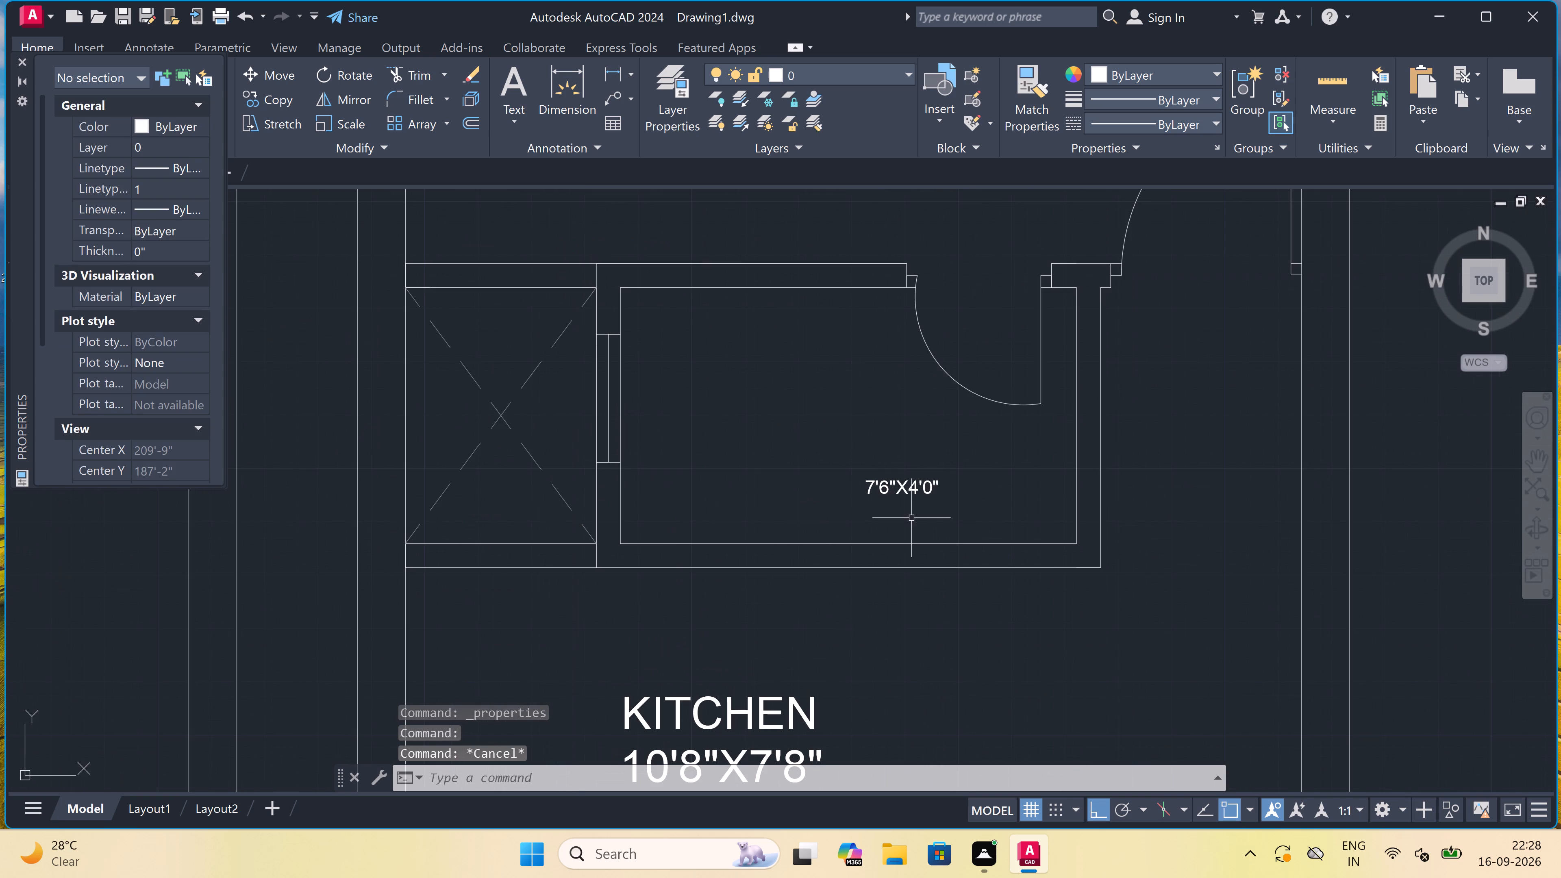
triple_click(908, 490)
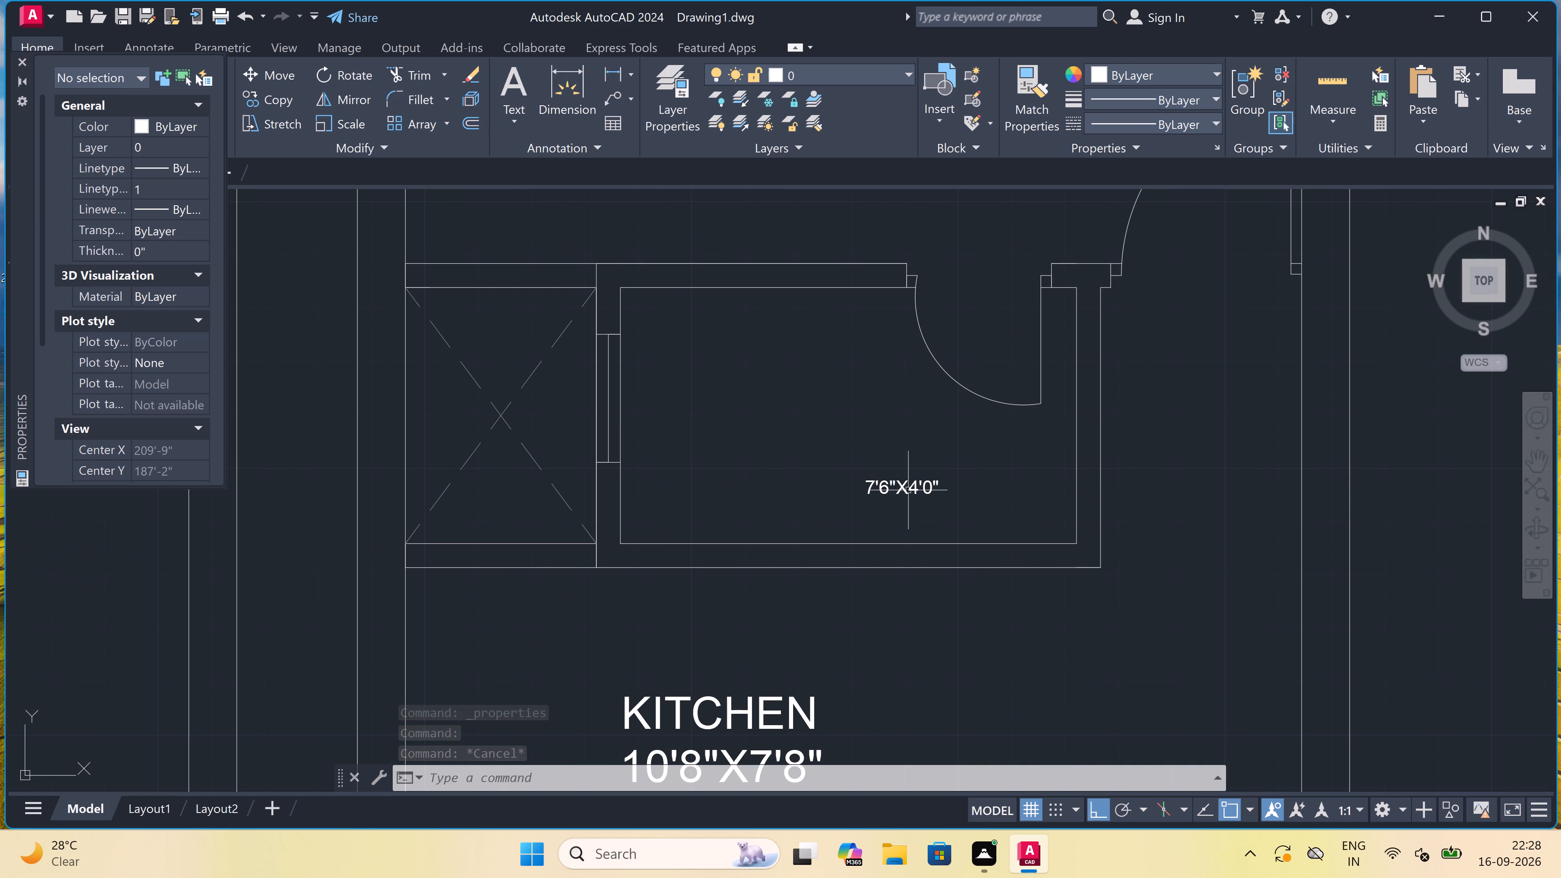
click(907, 490)
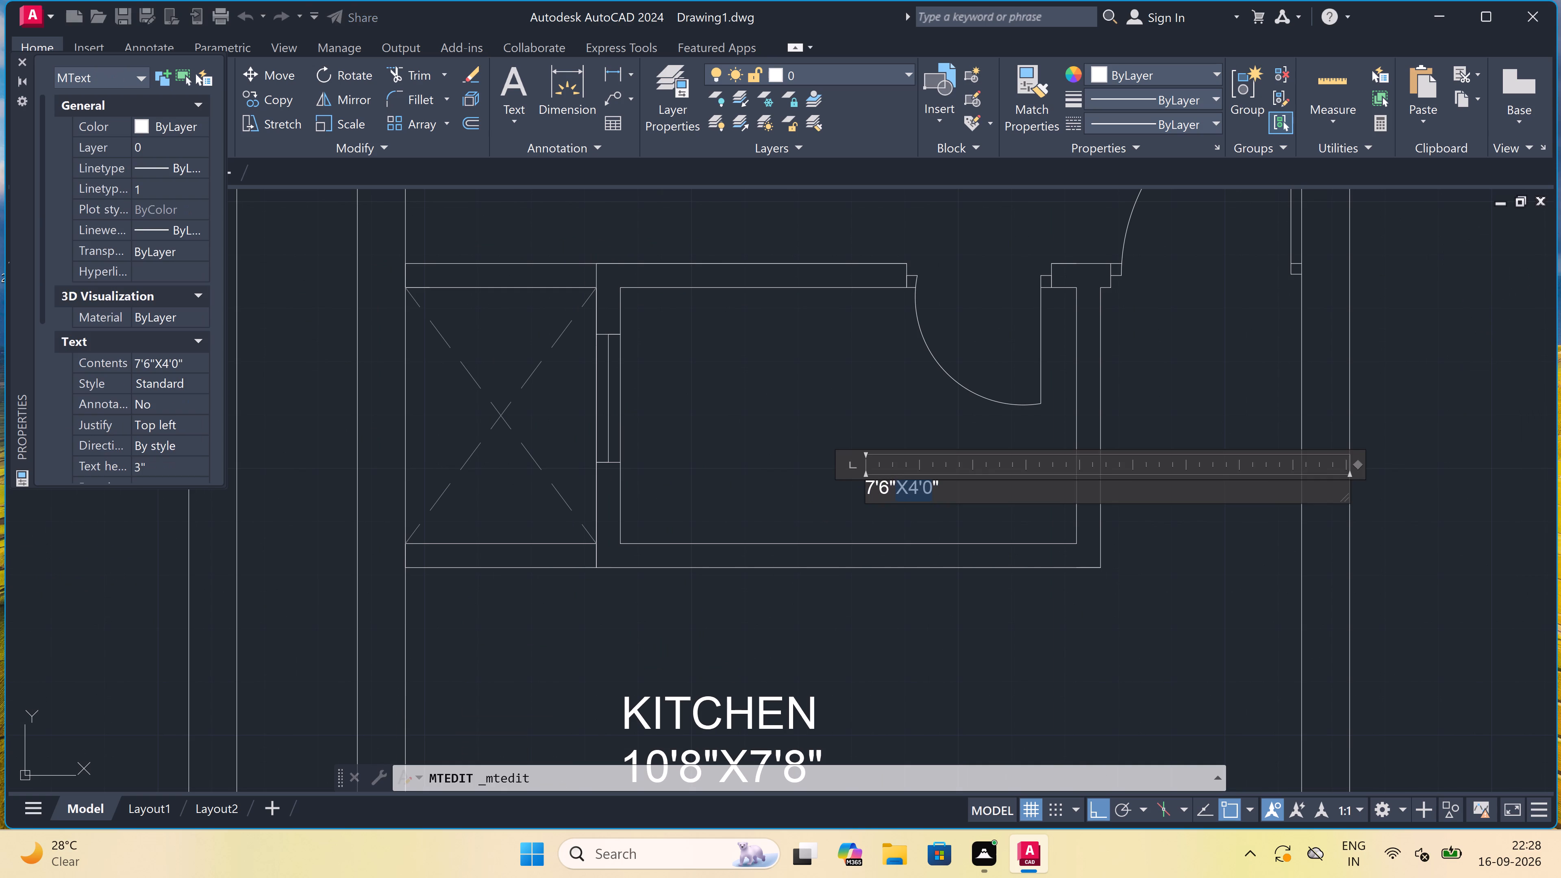
click(868, 485)
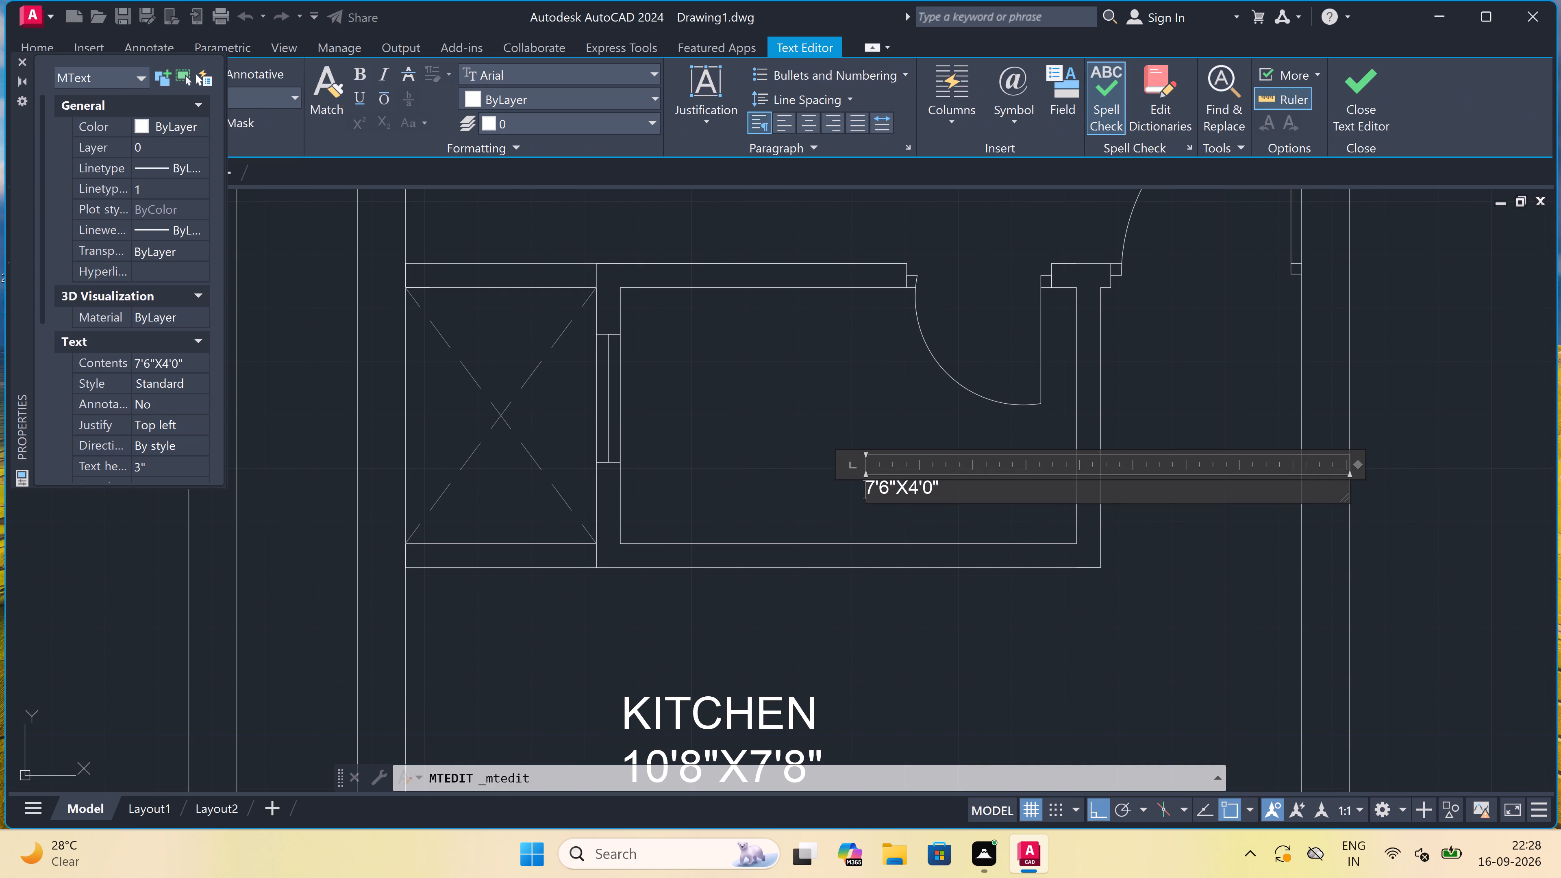
key(t)
key(o)
text(ILET)
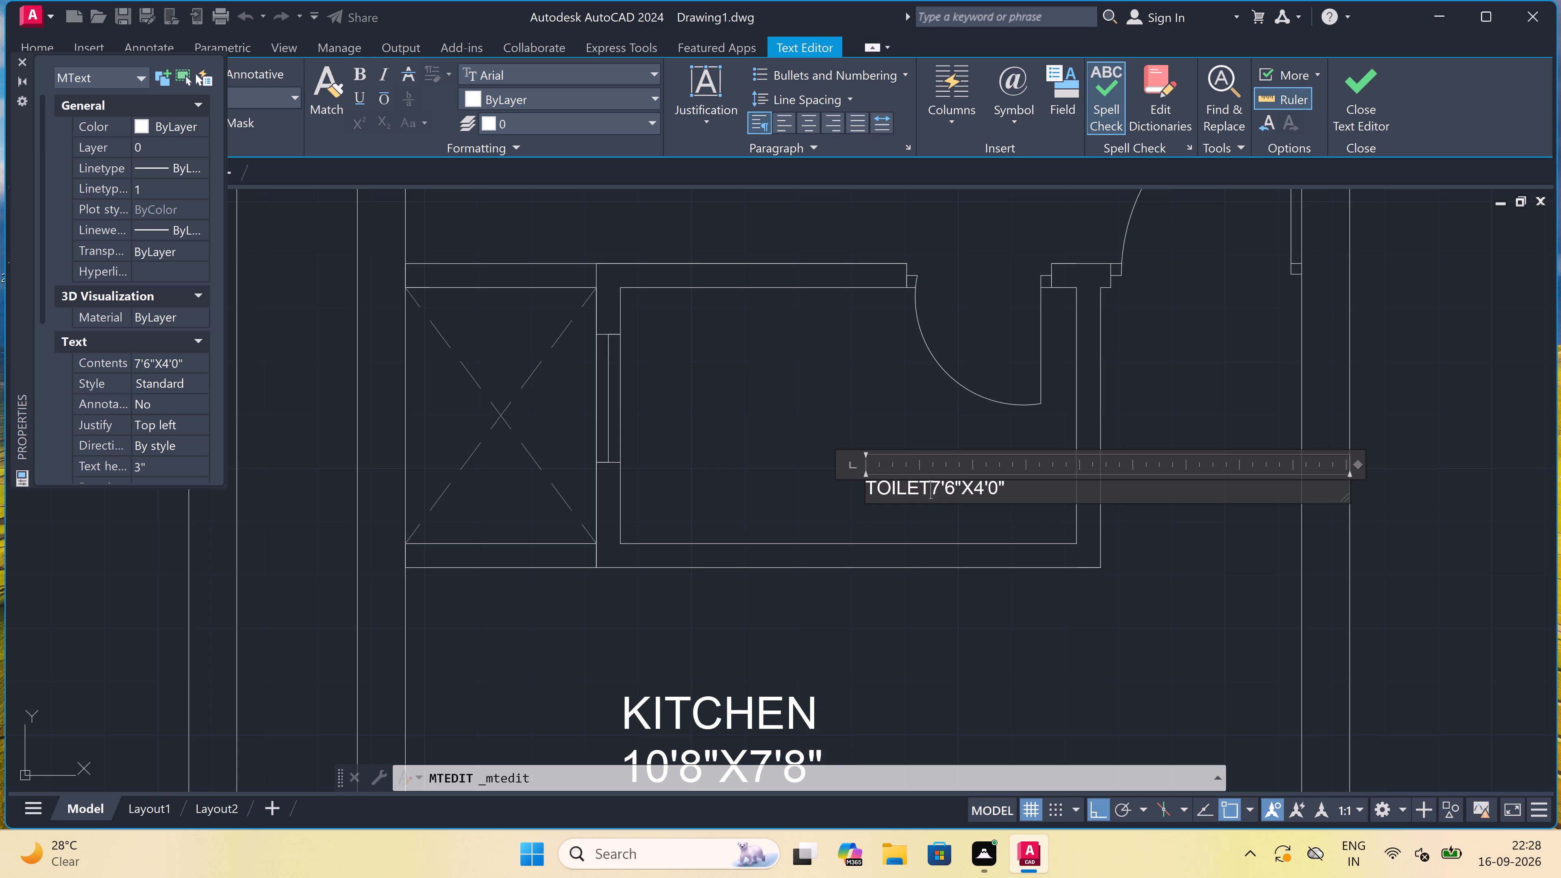
key(Return)
click(774, 424)
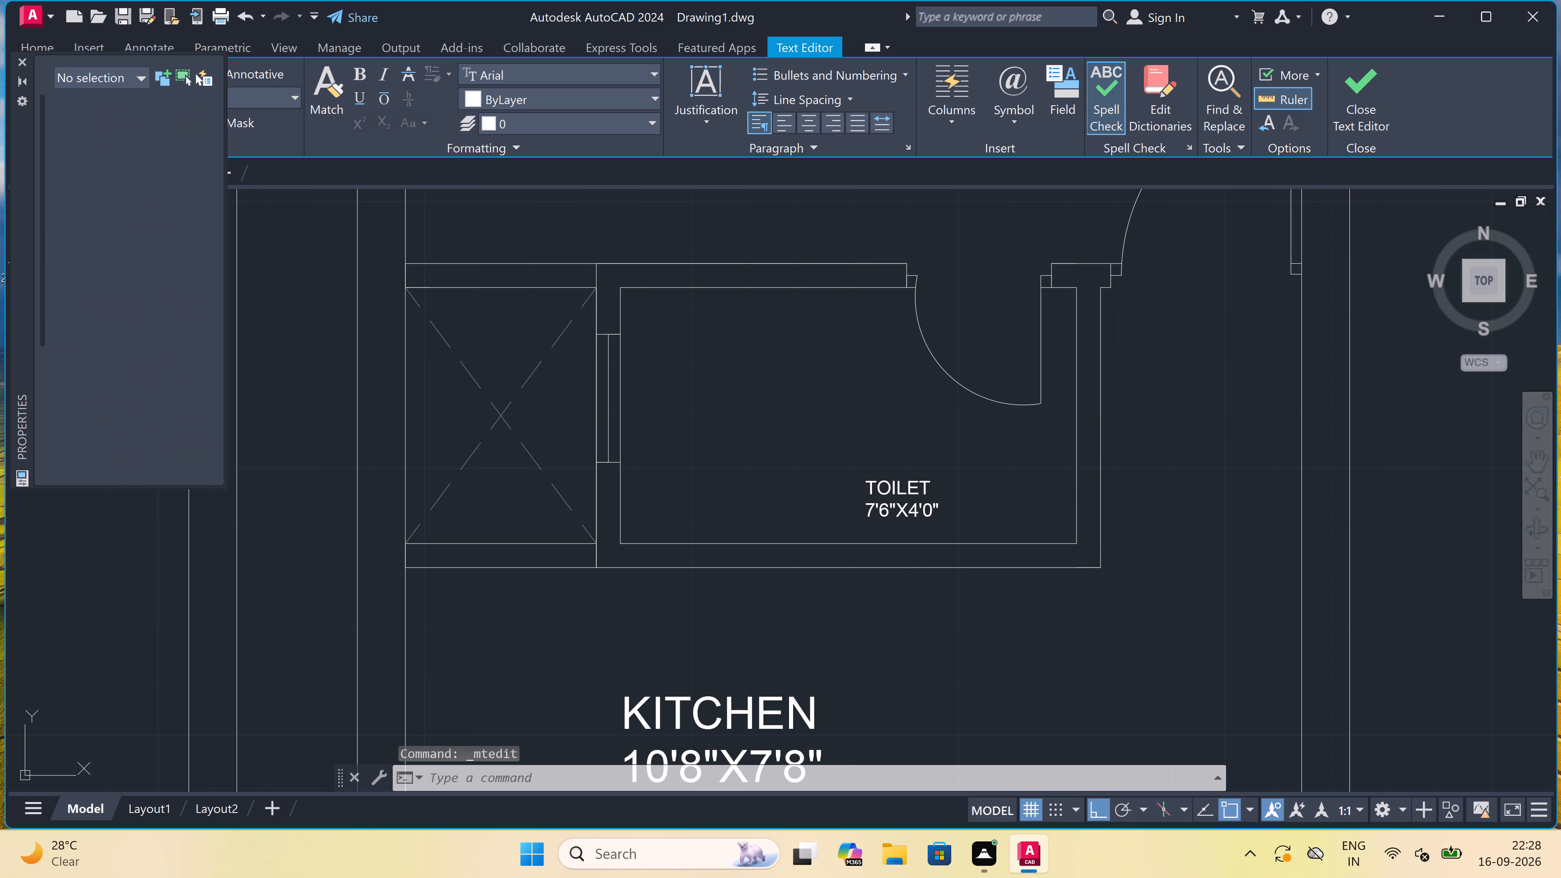
Set the text height of the second plan's TOILET label to 4".
double_click(913, 487)
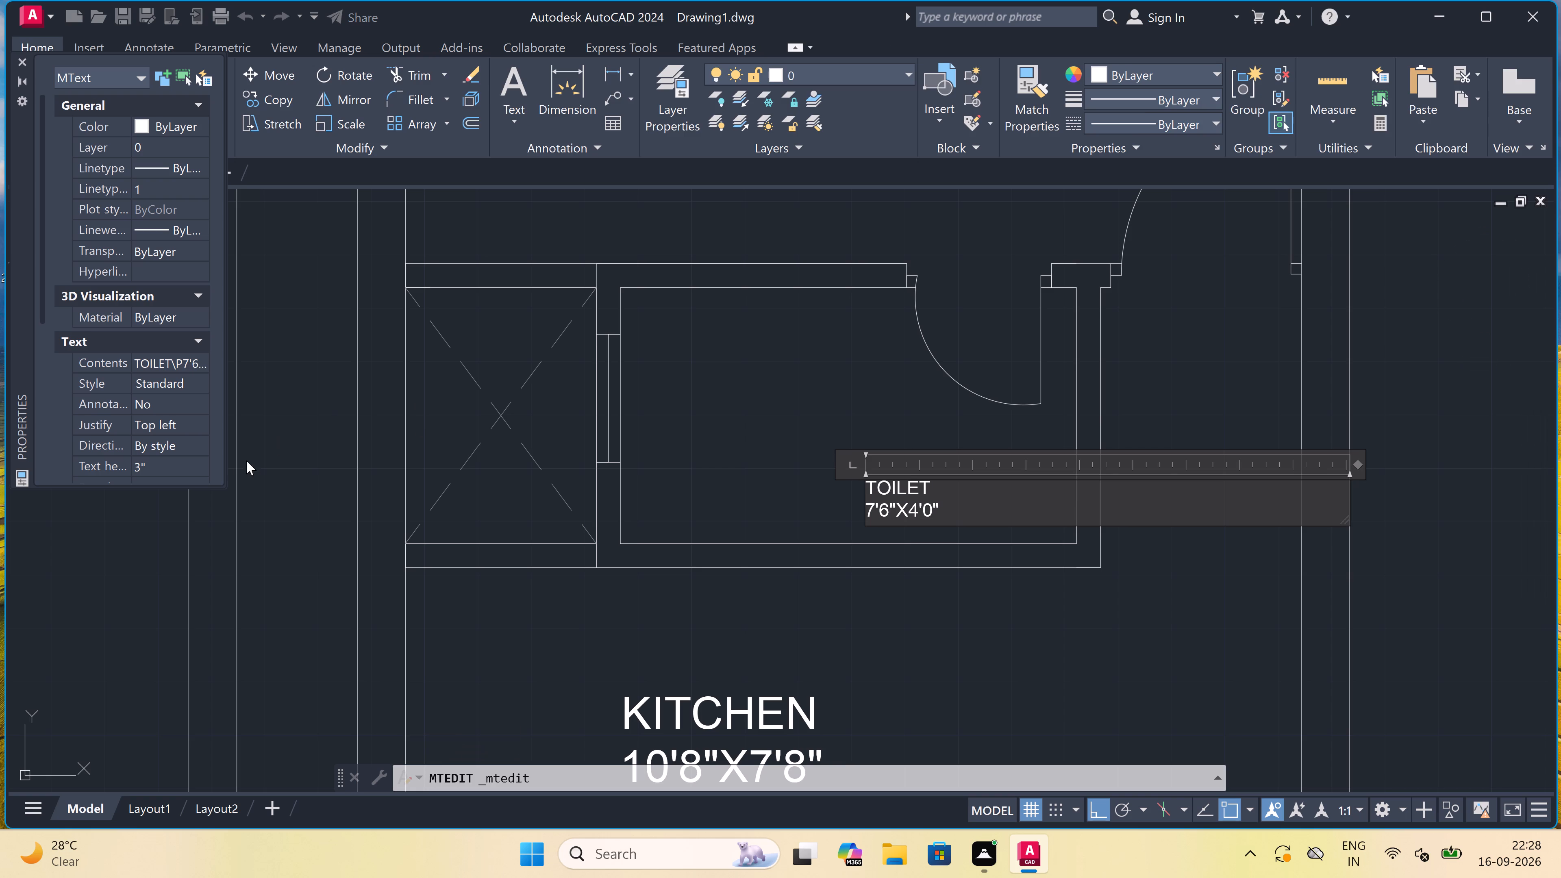
click(670, 393)
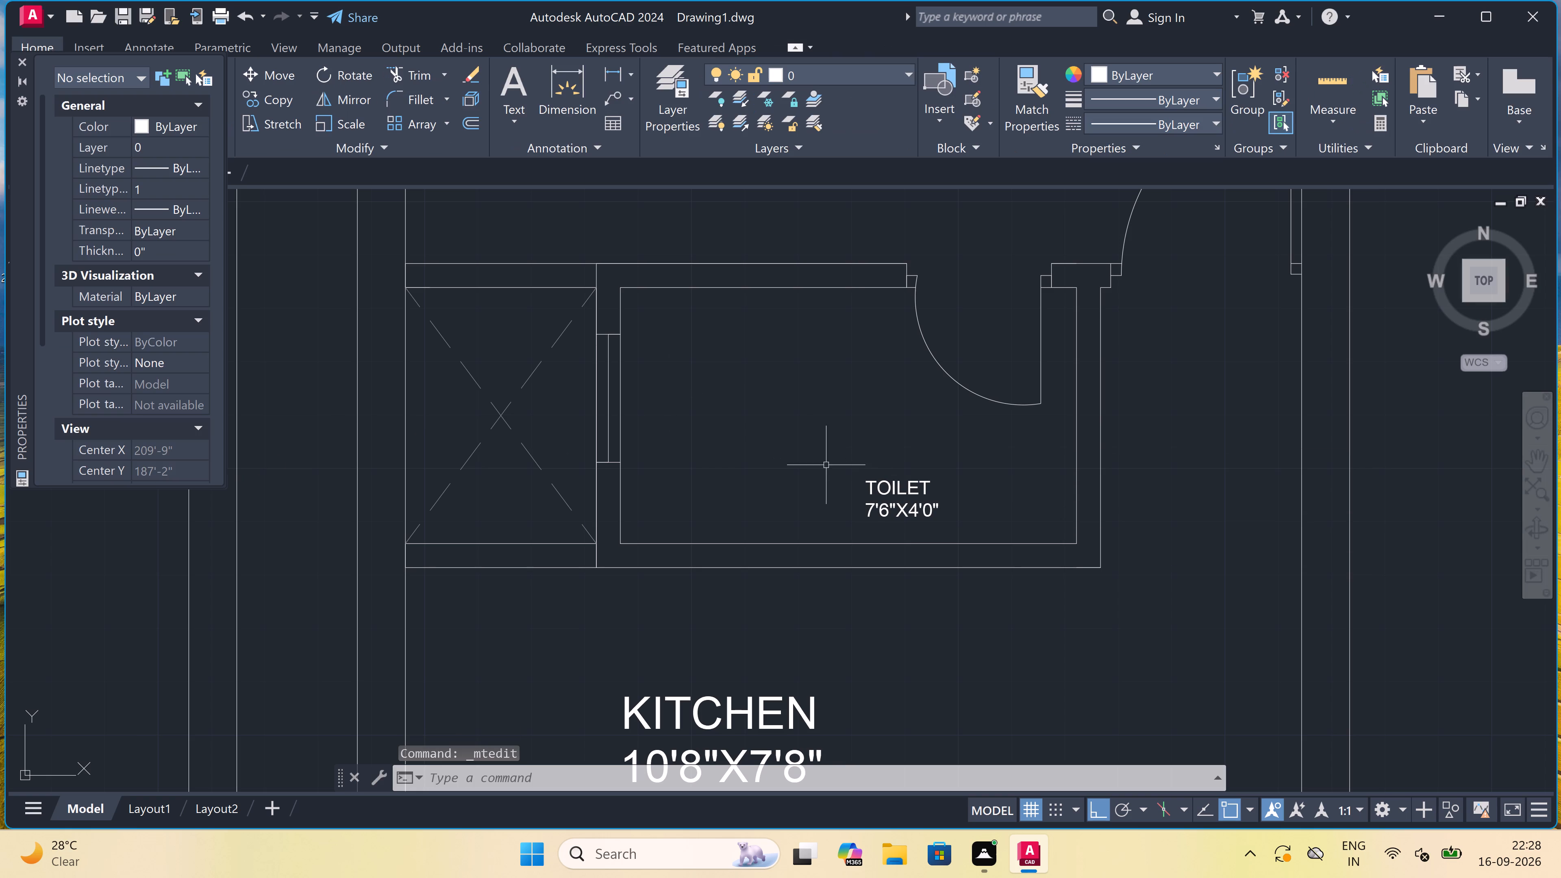
click(874, 487)
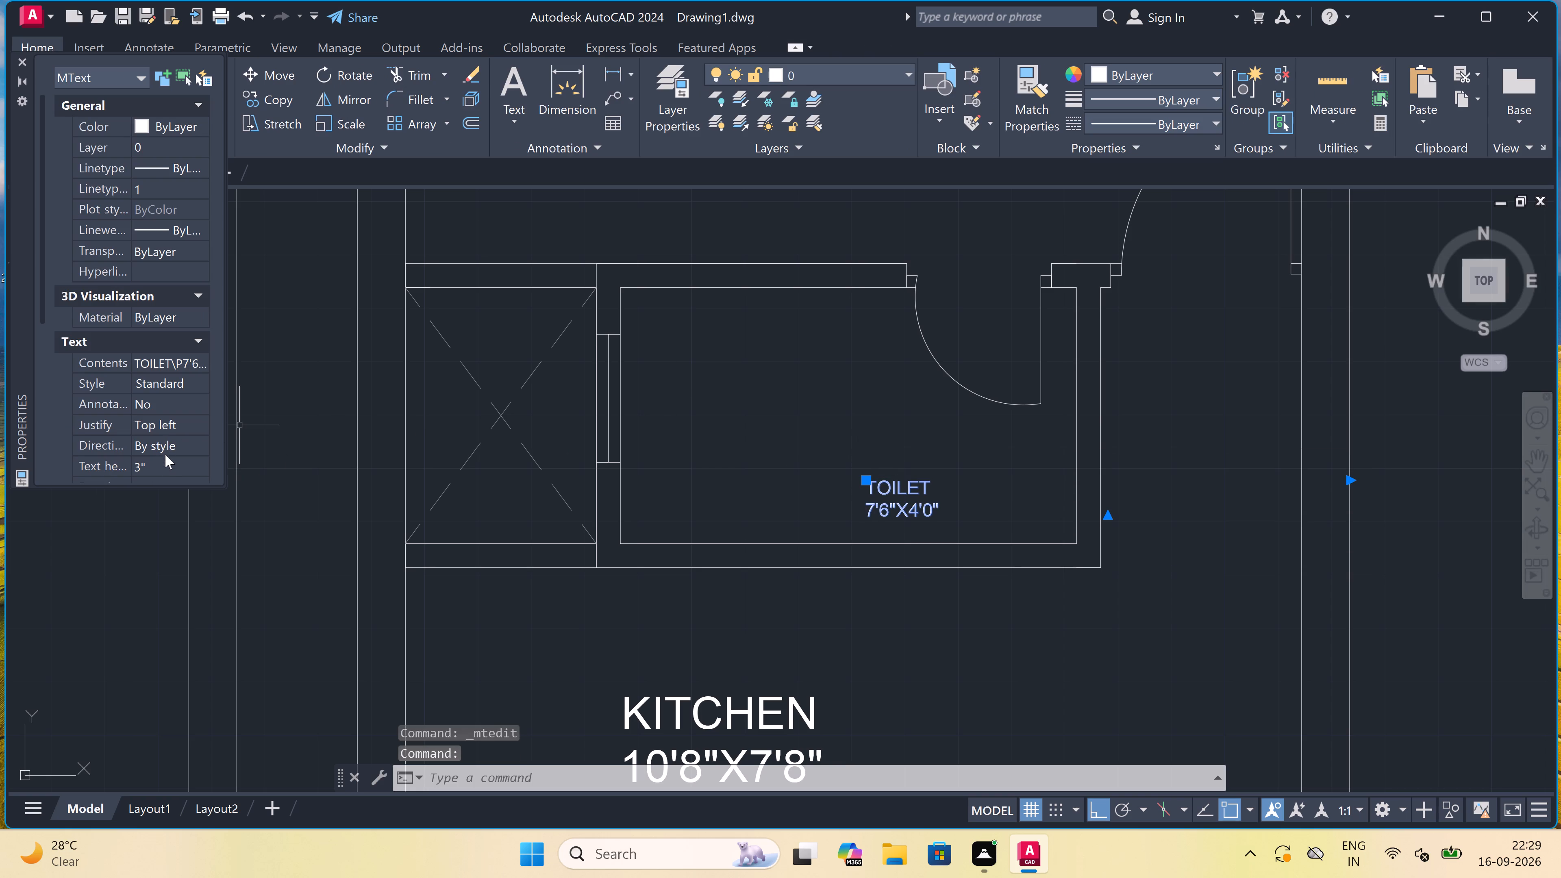
click(165, 467)
key(BackSpace)
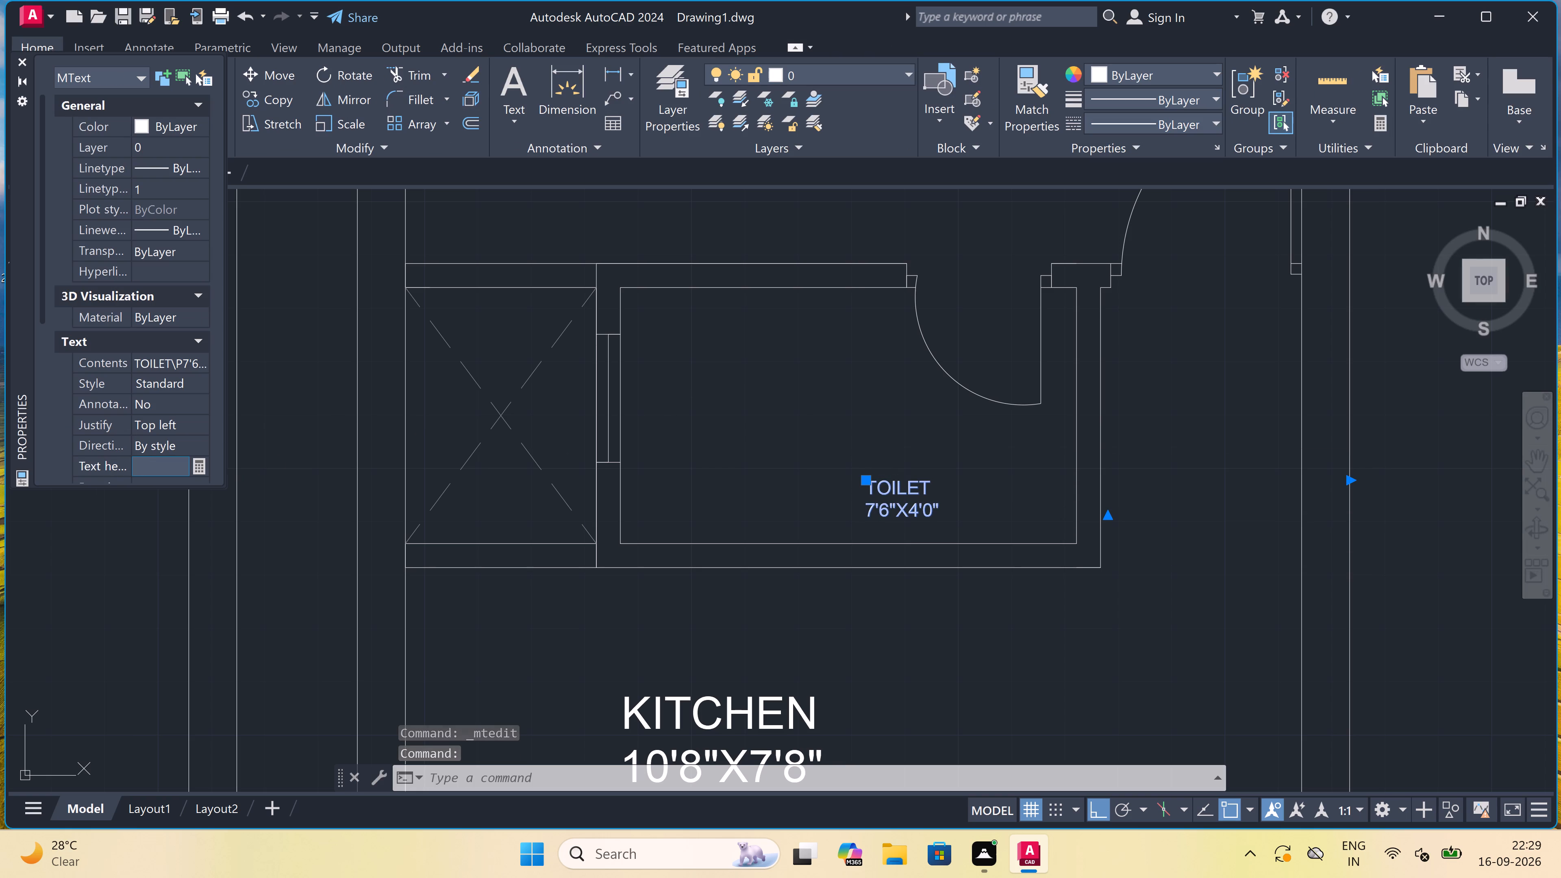
text(4")
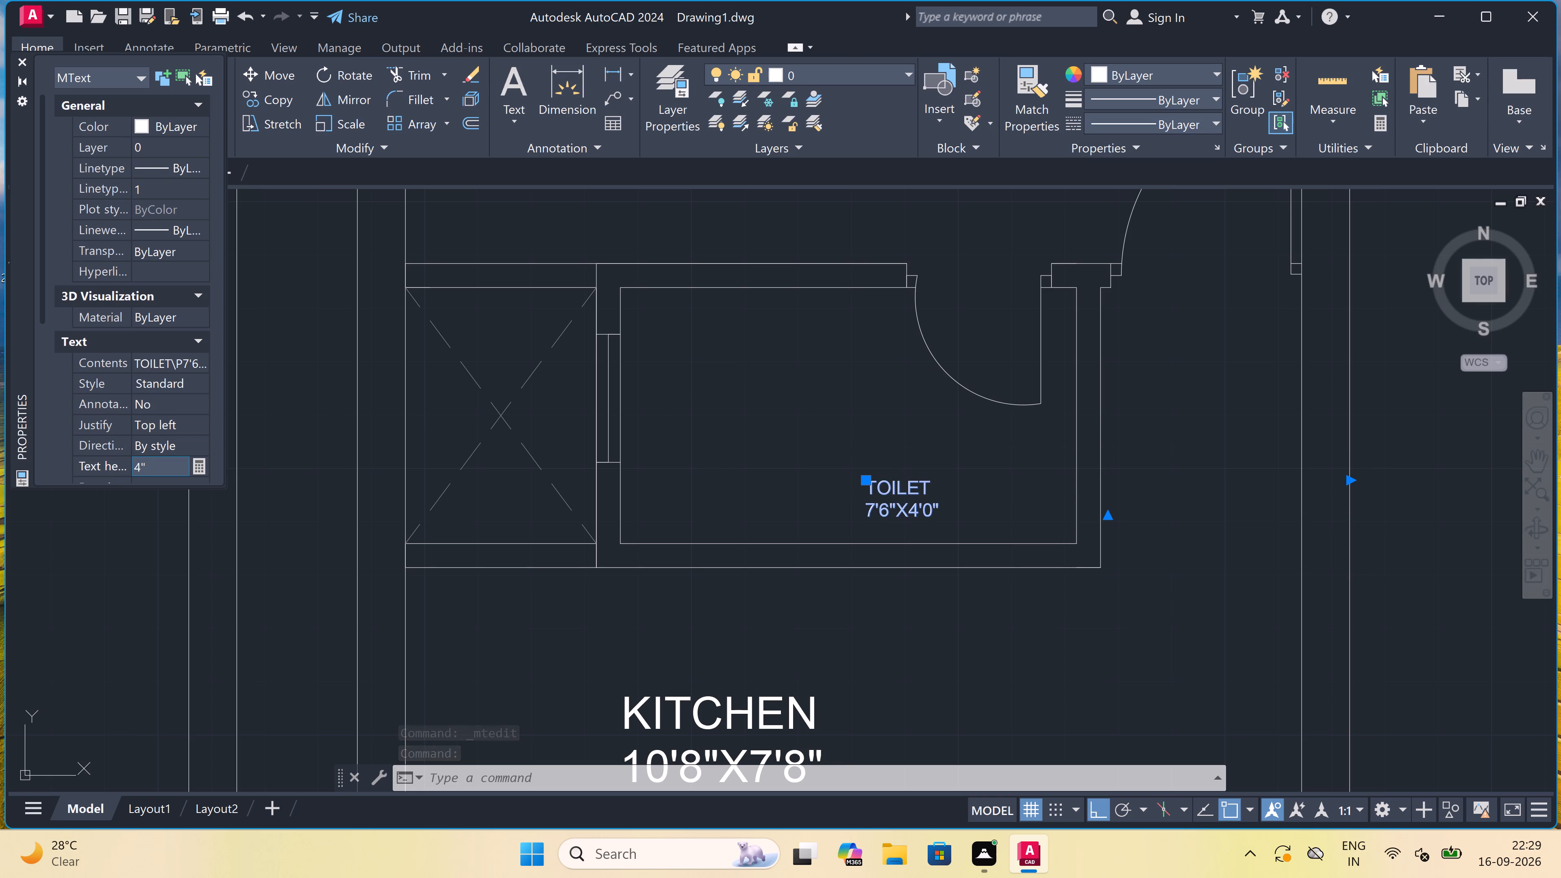
double_click(300, 436)
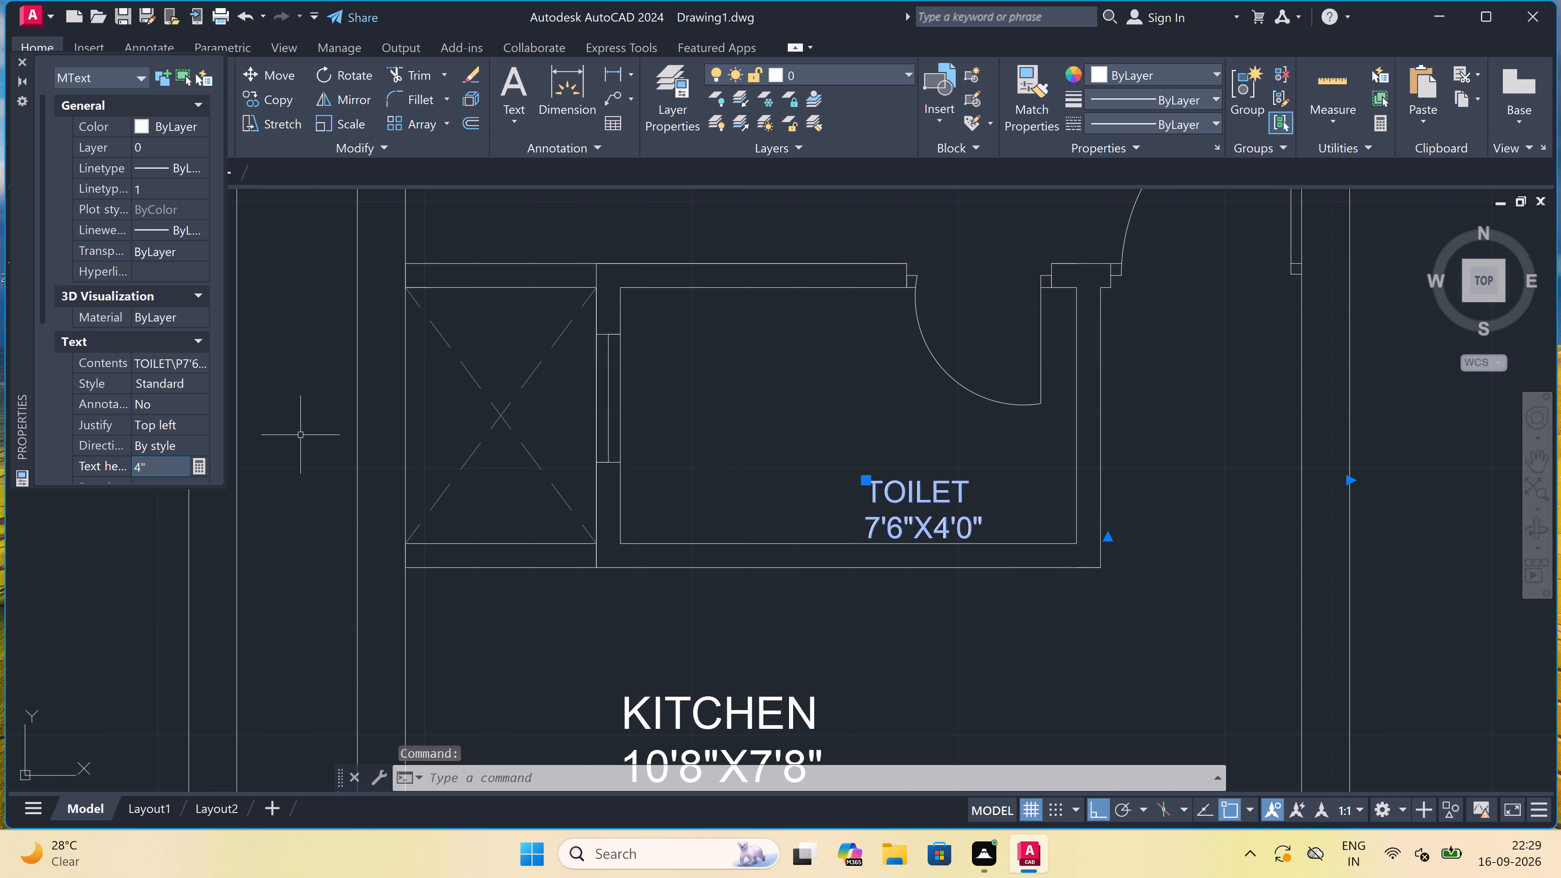
Move the second plan's TOILET label slightly straight up, farther from the room's bottom wall.
triple_click(865, 479)
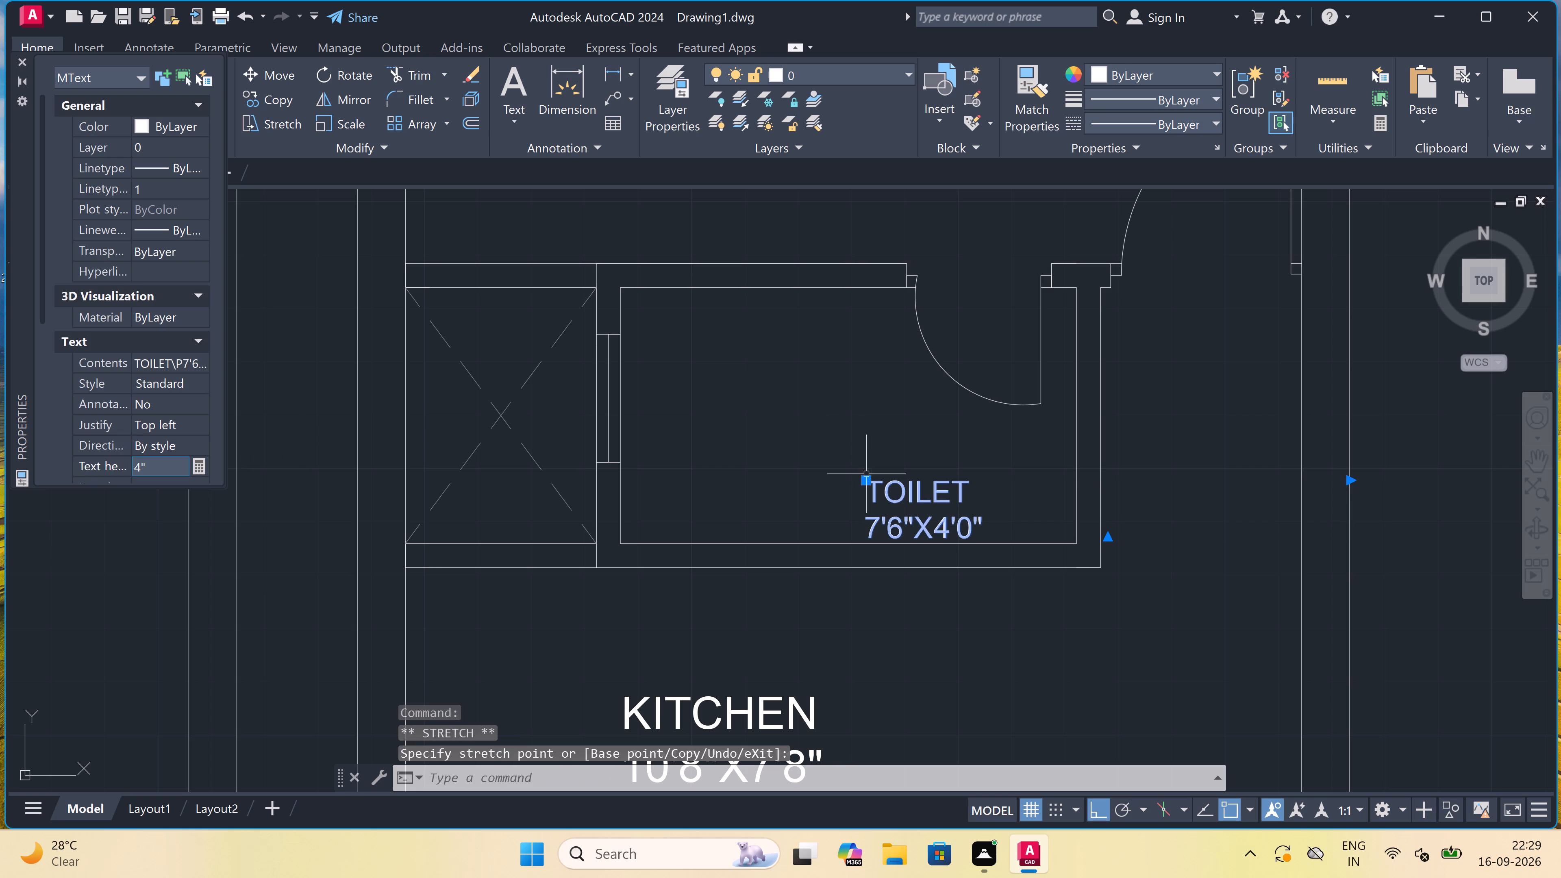
click(866, 480)
click(876, 459)
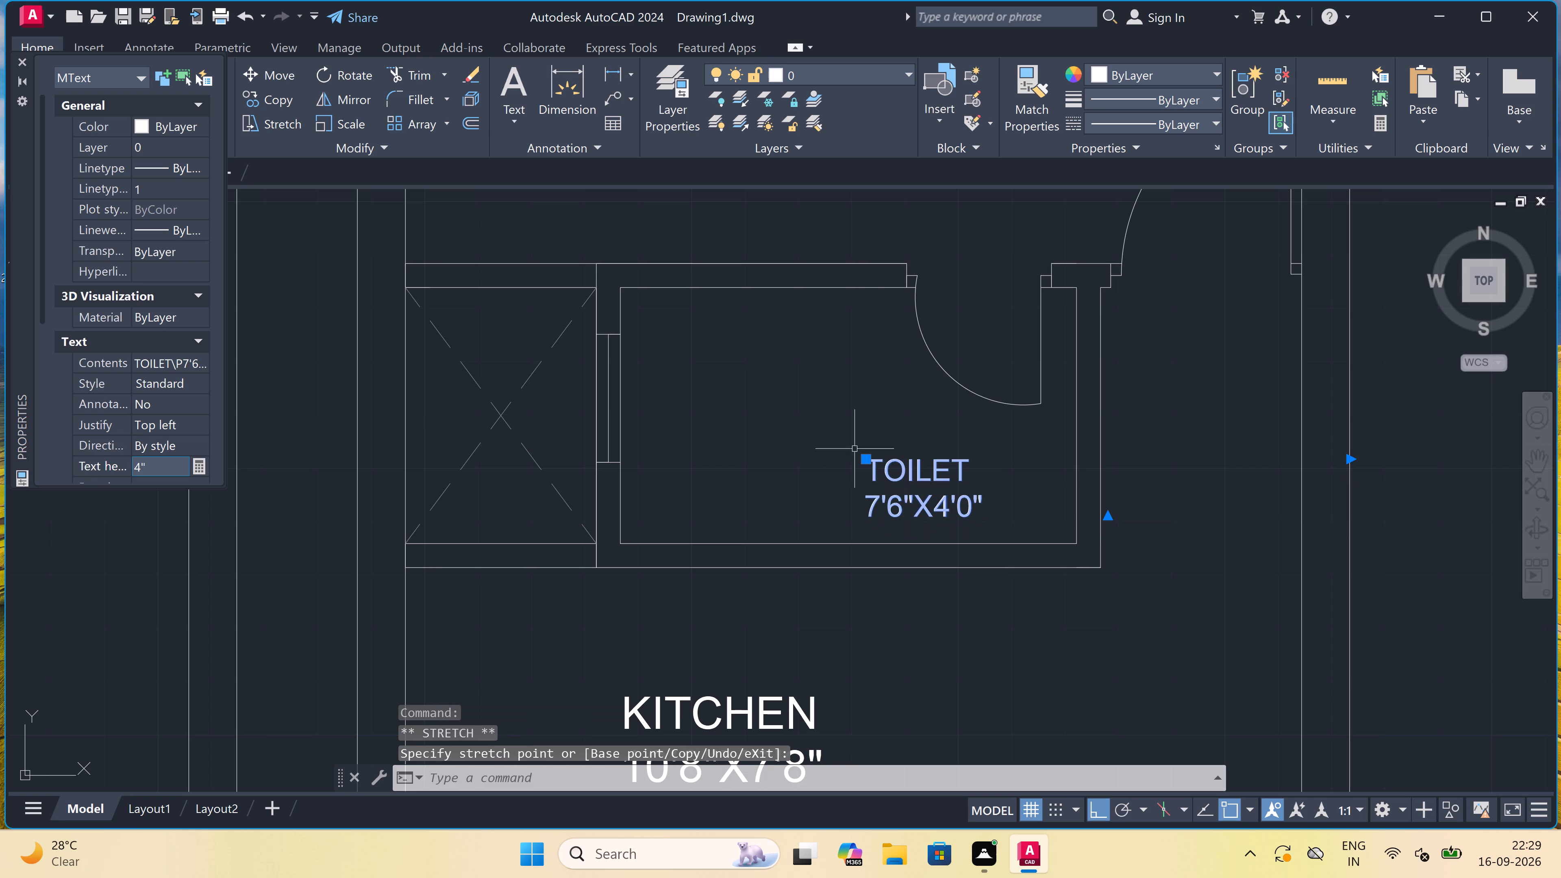
key(Escape)
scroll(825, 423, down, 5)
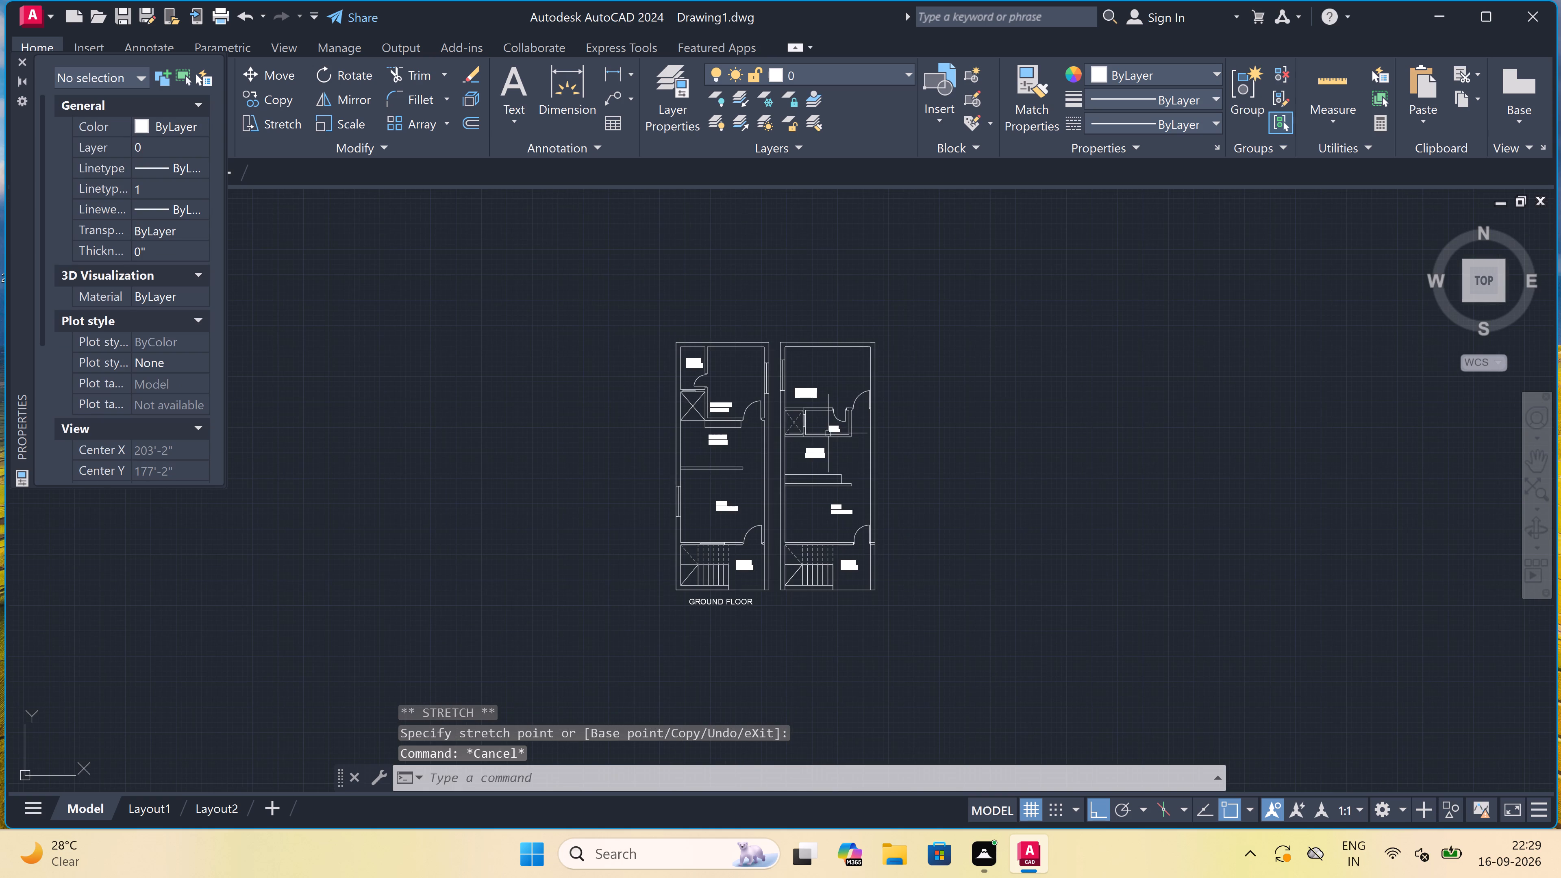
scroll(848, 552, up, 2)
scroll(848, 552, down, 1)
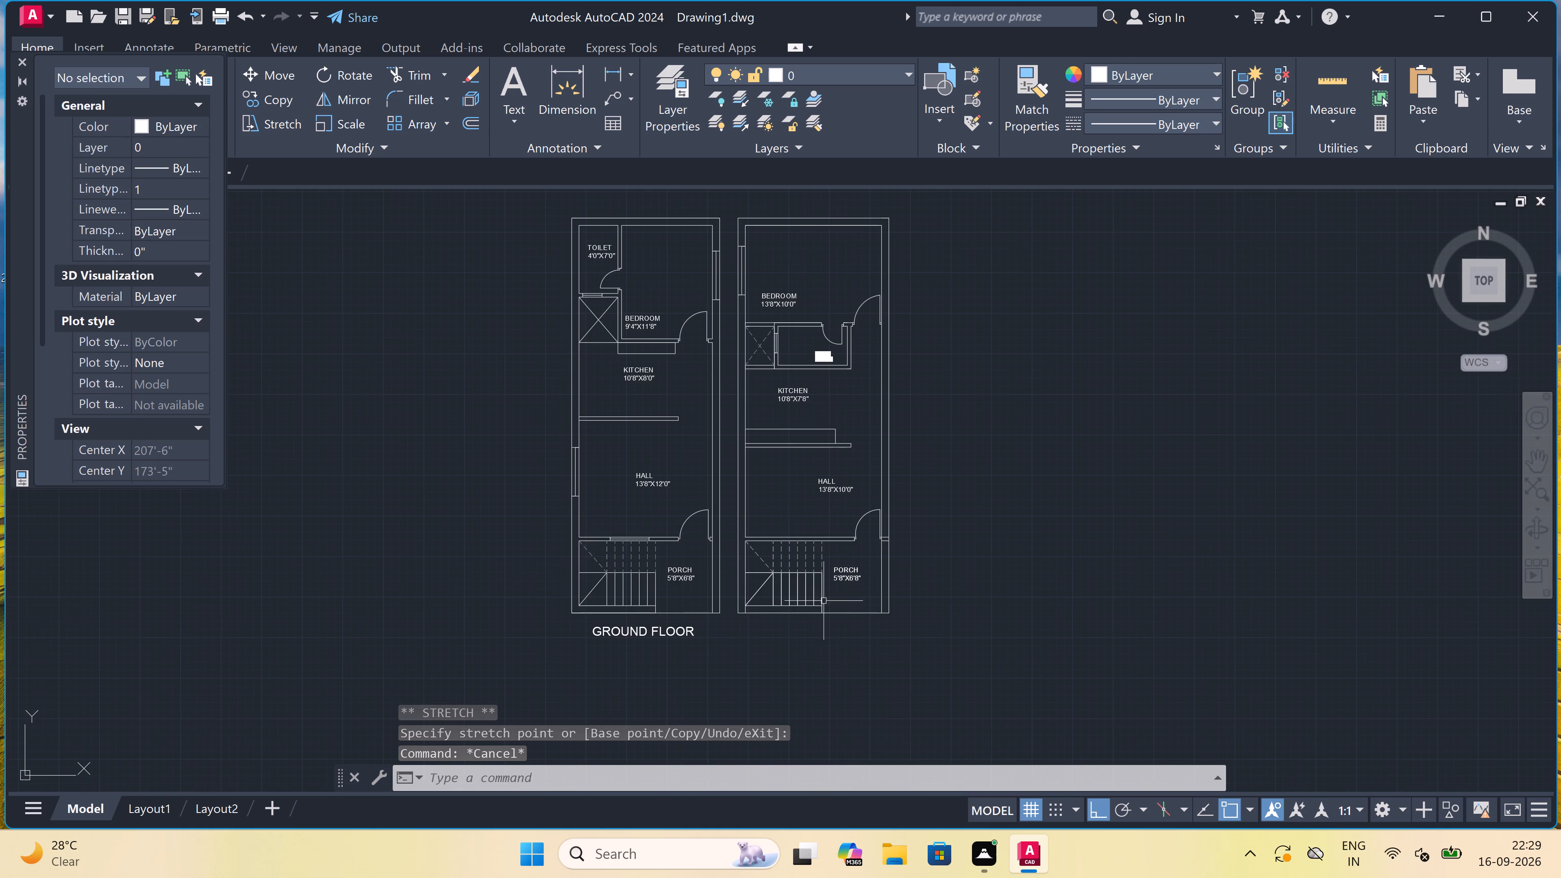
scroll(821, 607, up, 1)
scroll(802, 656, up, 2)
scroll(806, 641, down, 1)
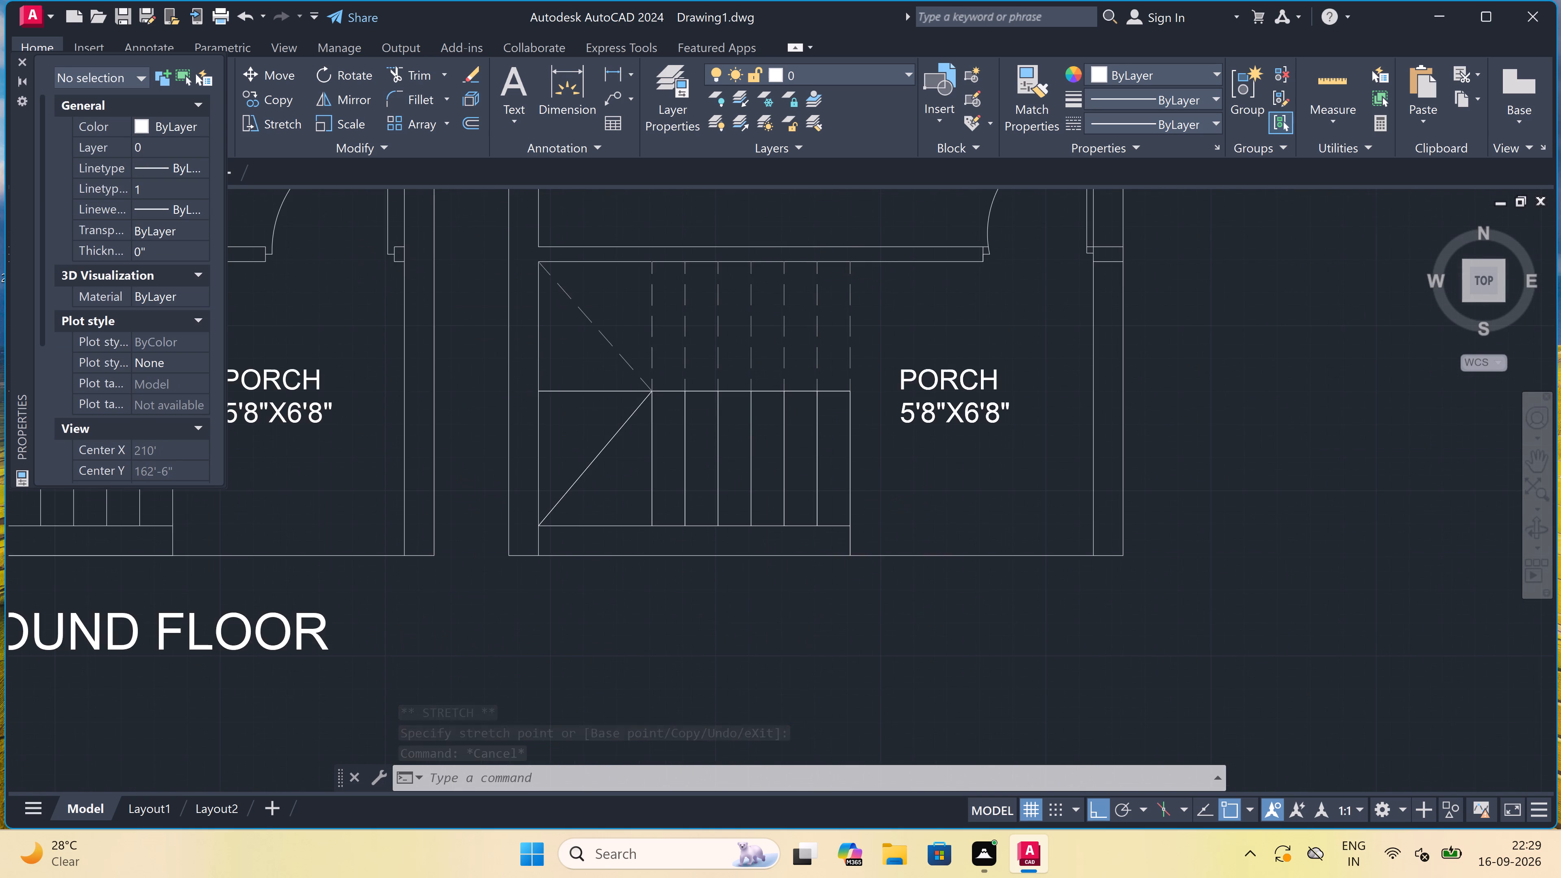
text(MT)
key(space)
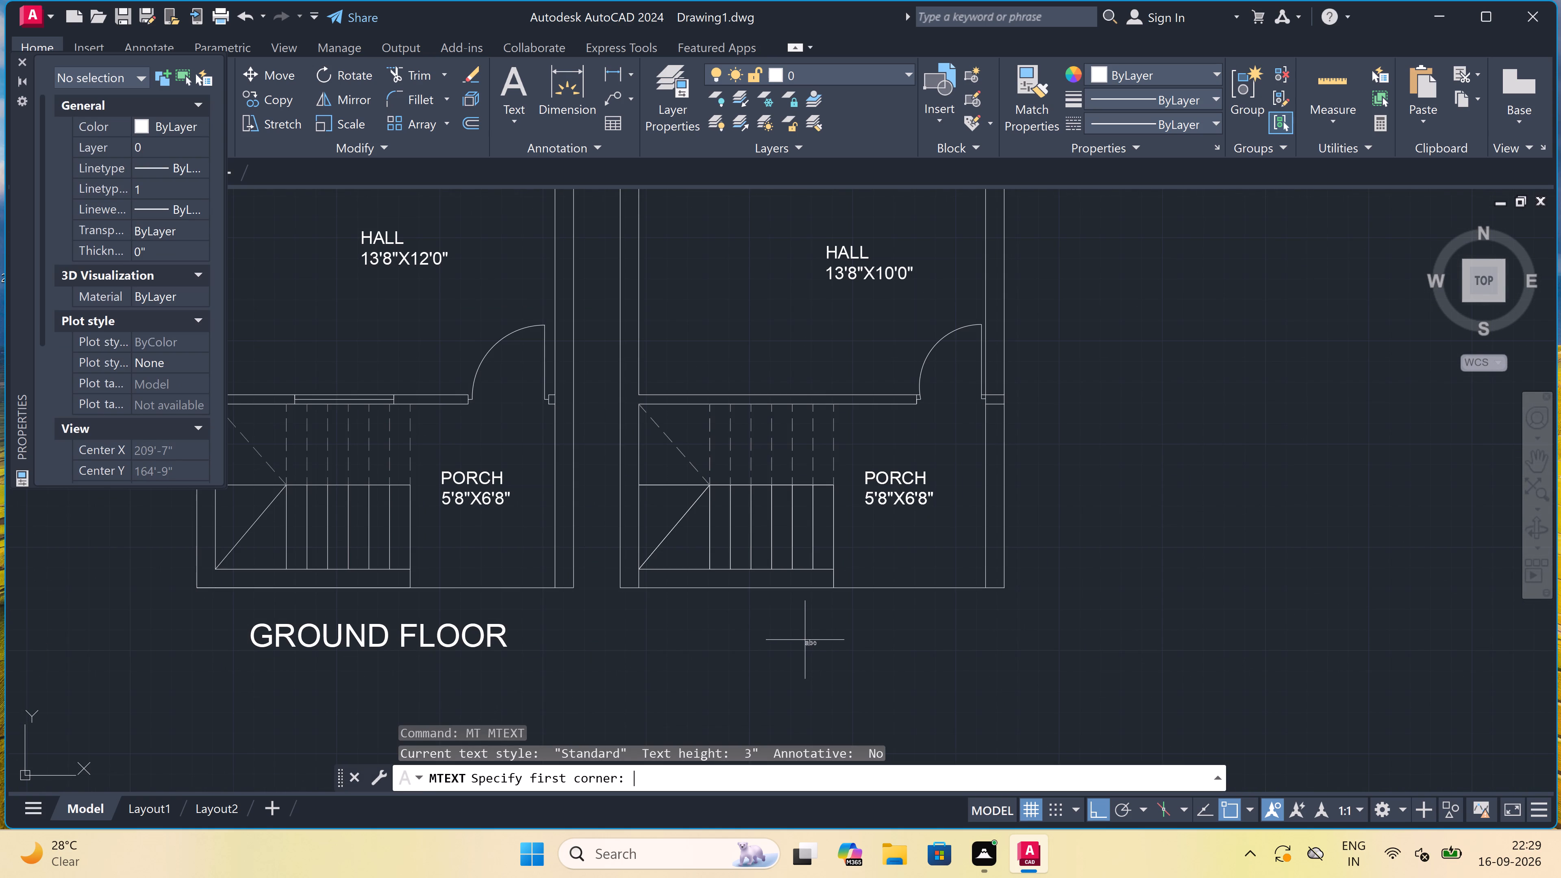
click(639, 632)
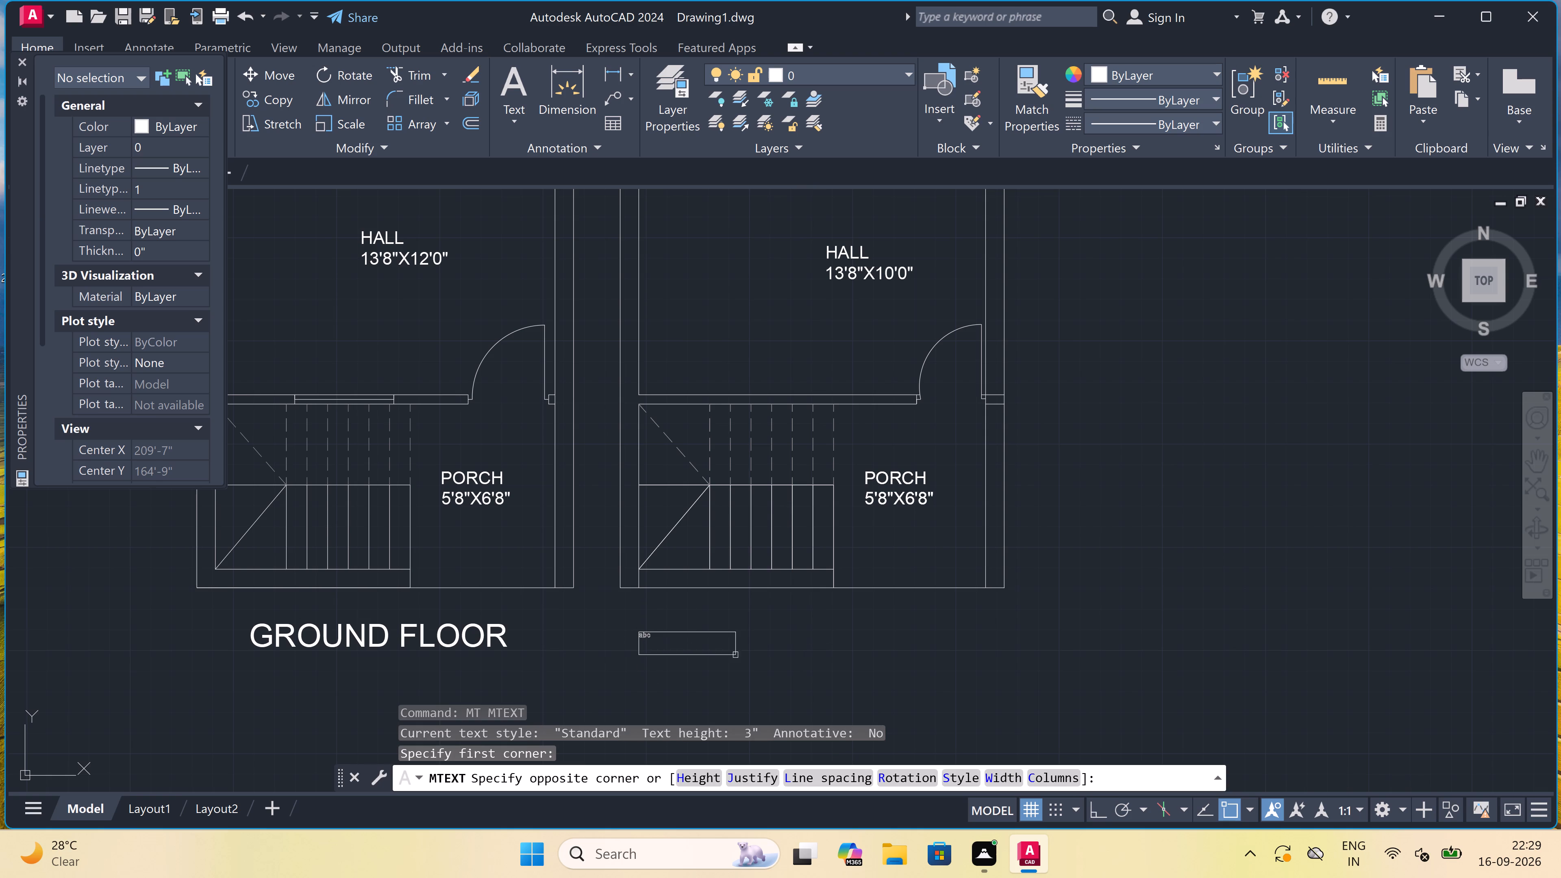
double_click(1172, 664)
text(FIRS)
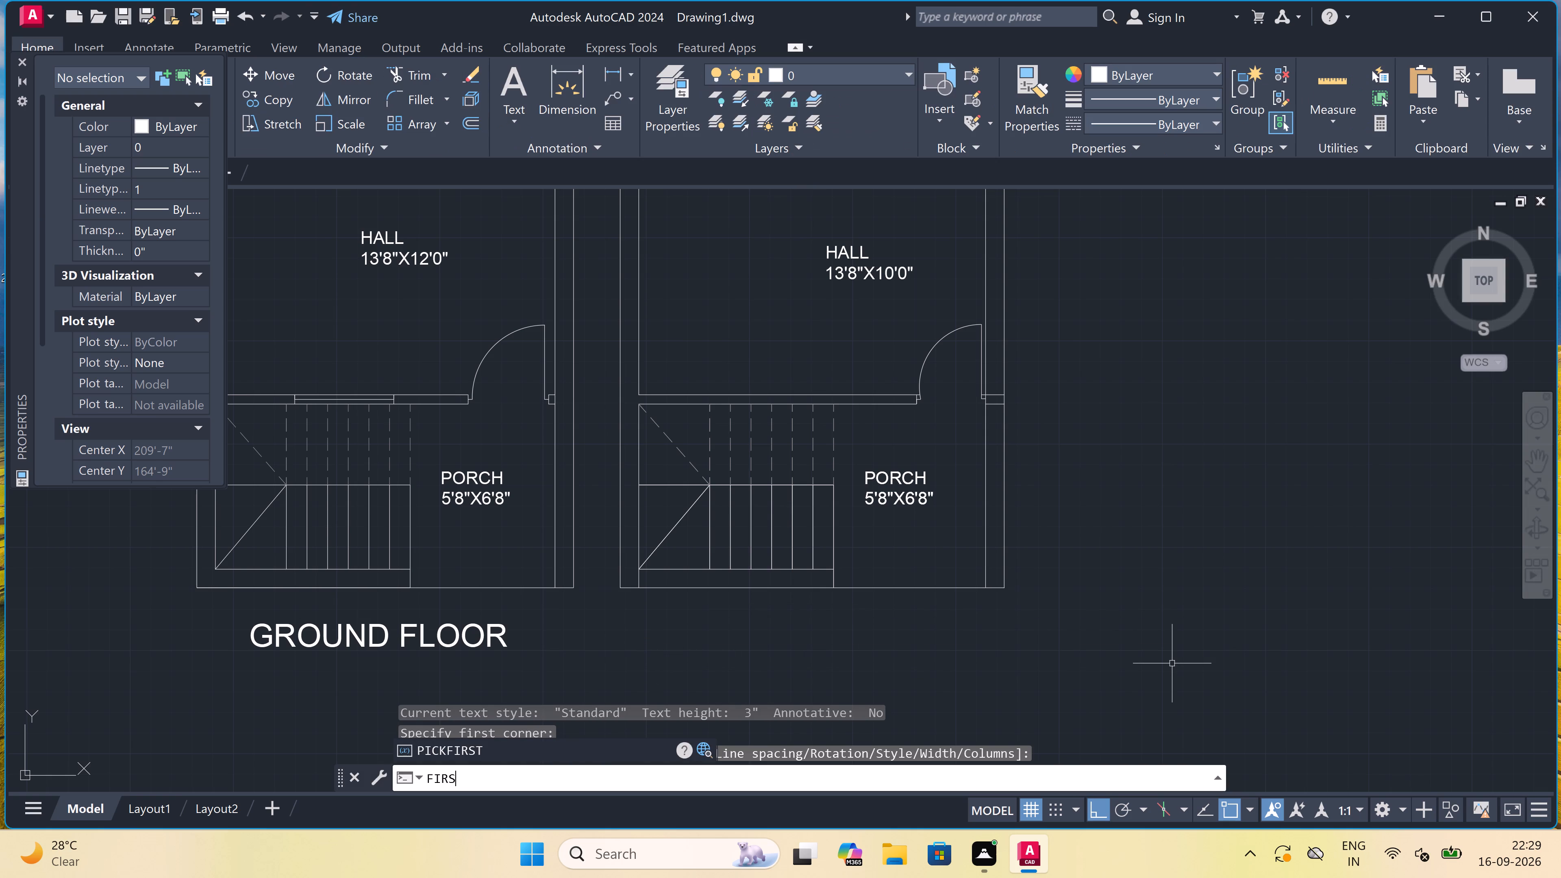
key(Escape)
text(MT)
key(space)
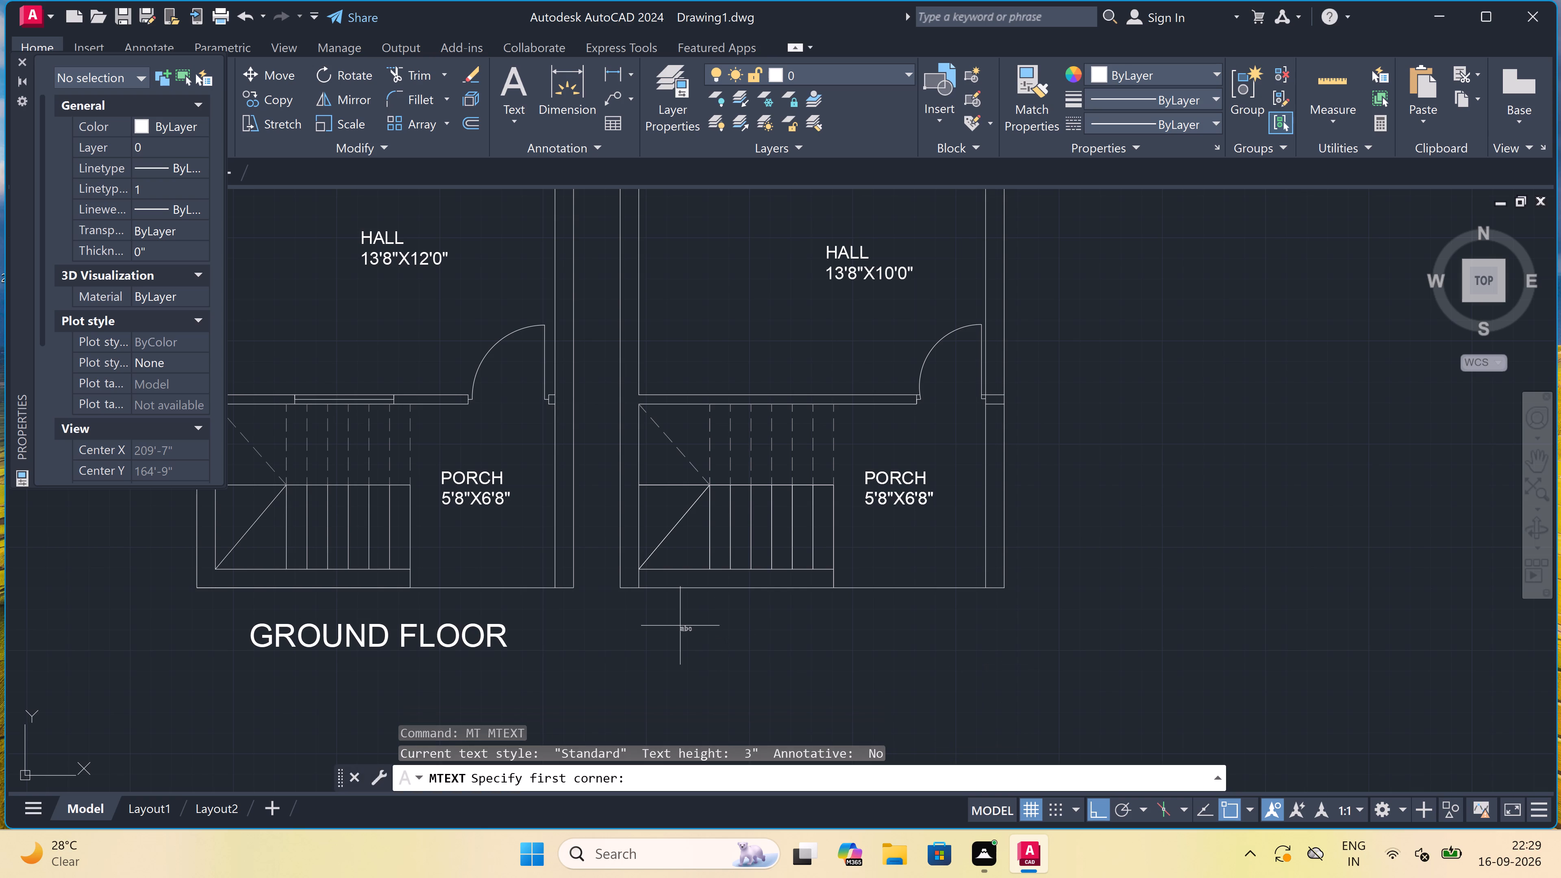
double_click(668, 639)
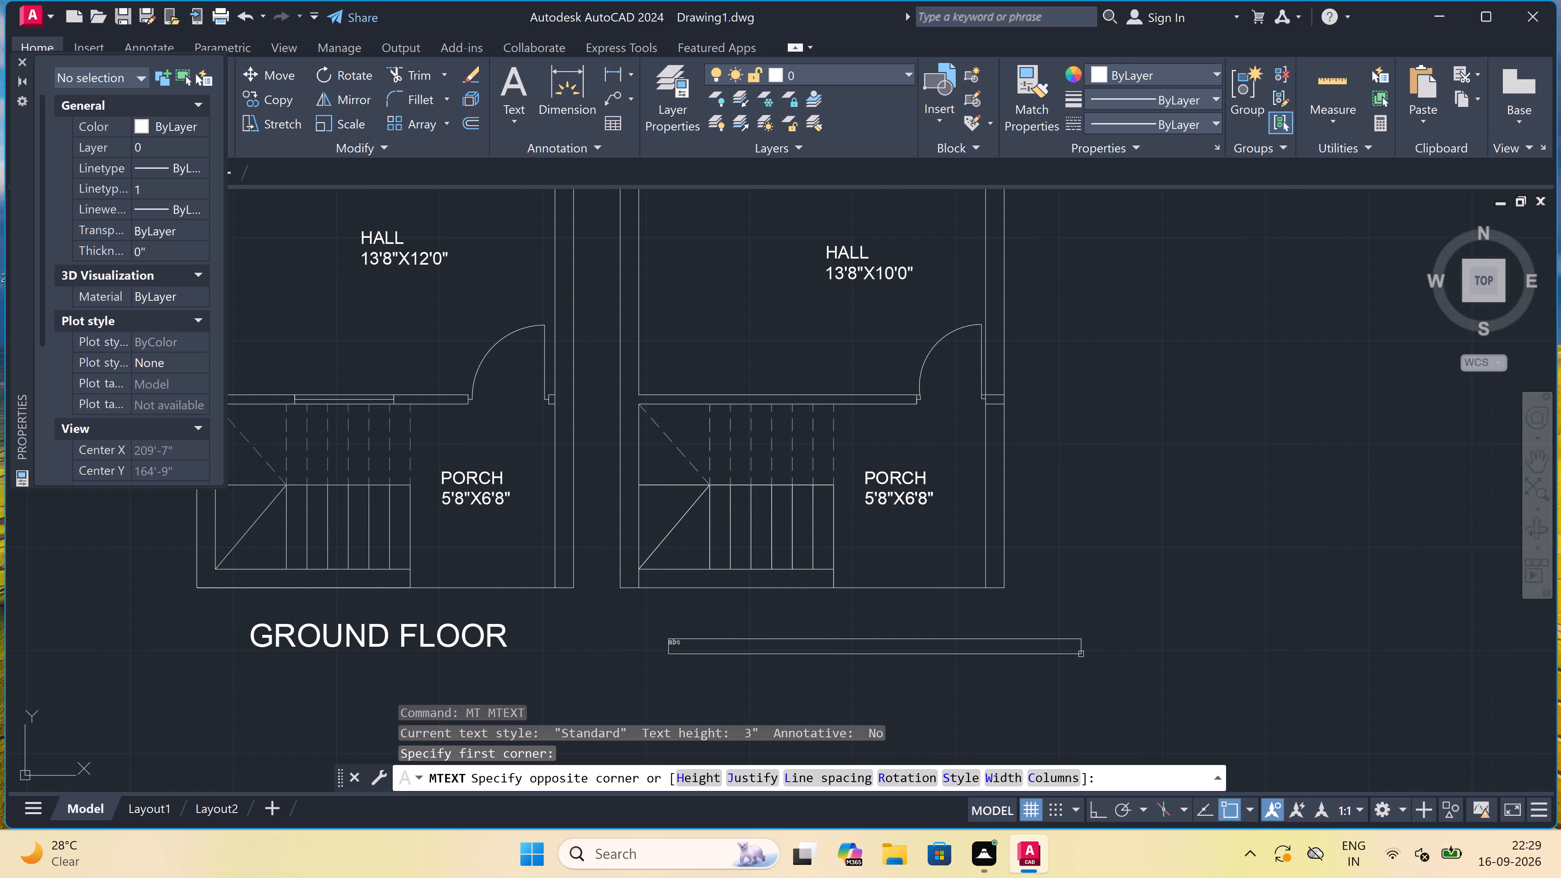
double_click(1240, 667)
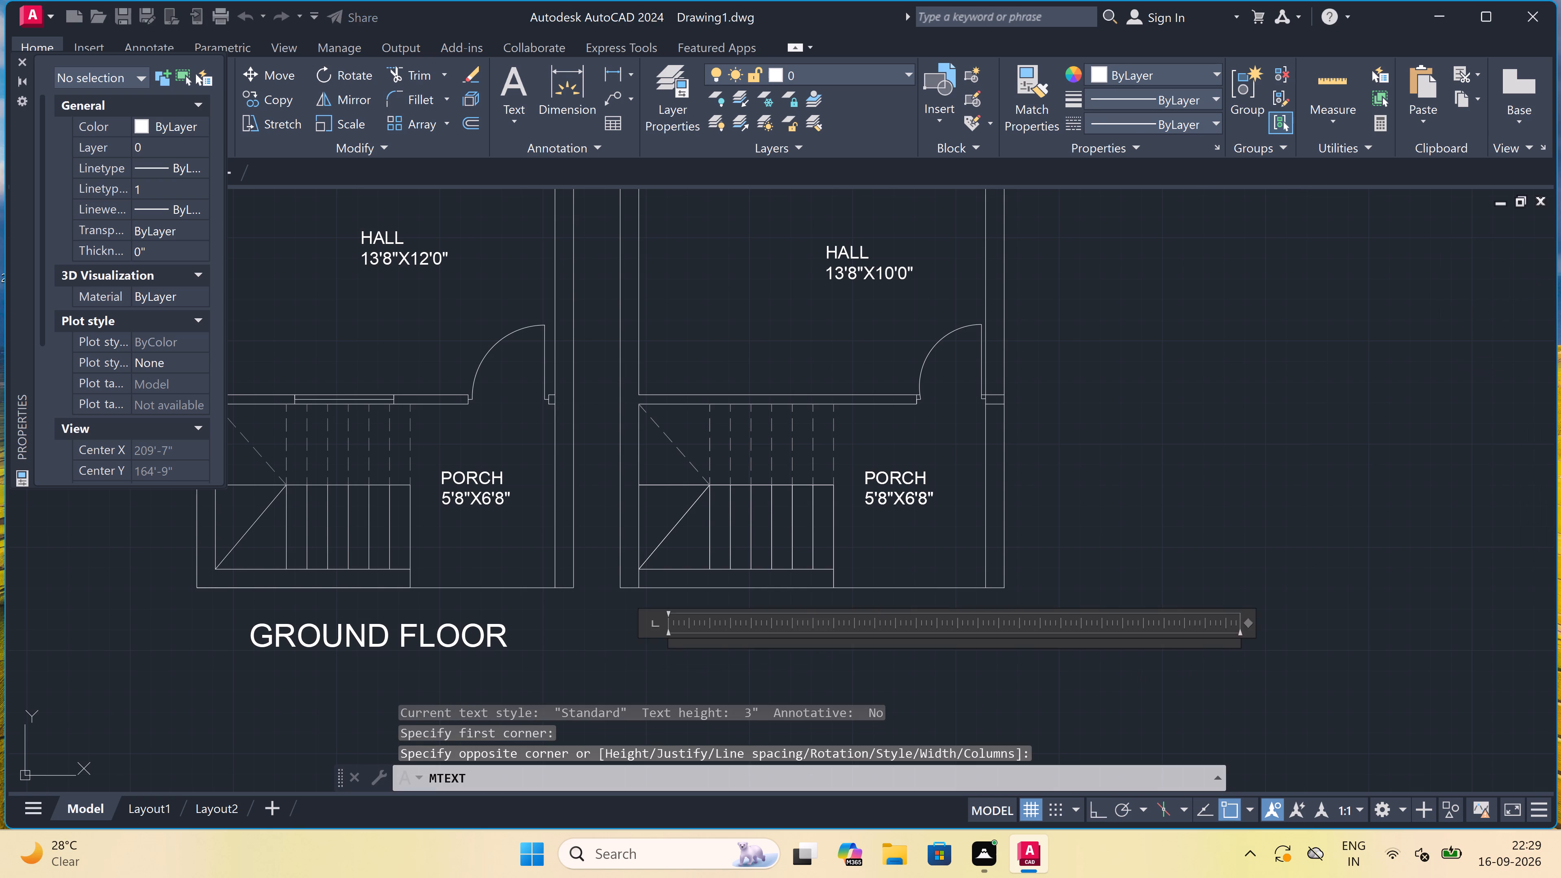
Add the multiline text title "FIRST FLOOR" below the second plan, level with the GROUND FLOOR title.
key(space)
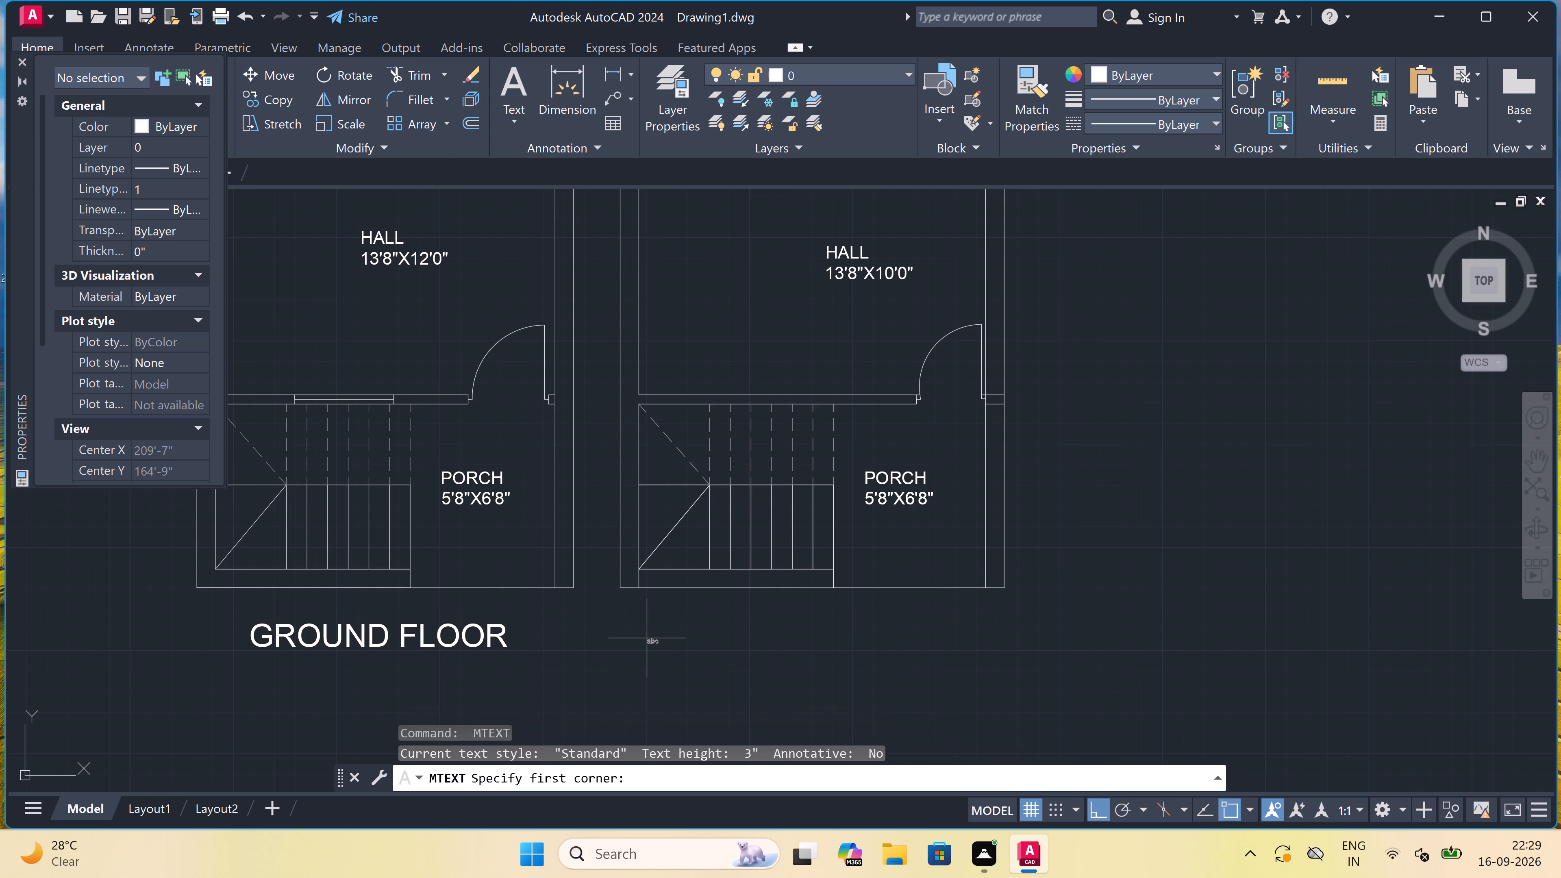
double_click(649, 638)
click(1161, 654)
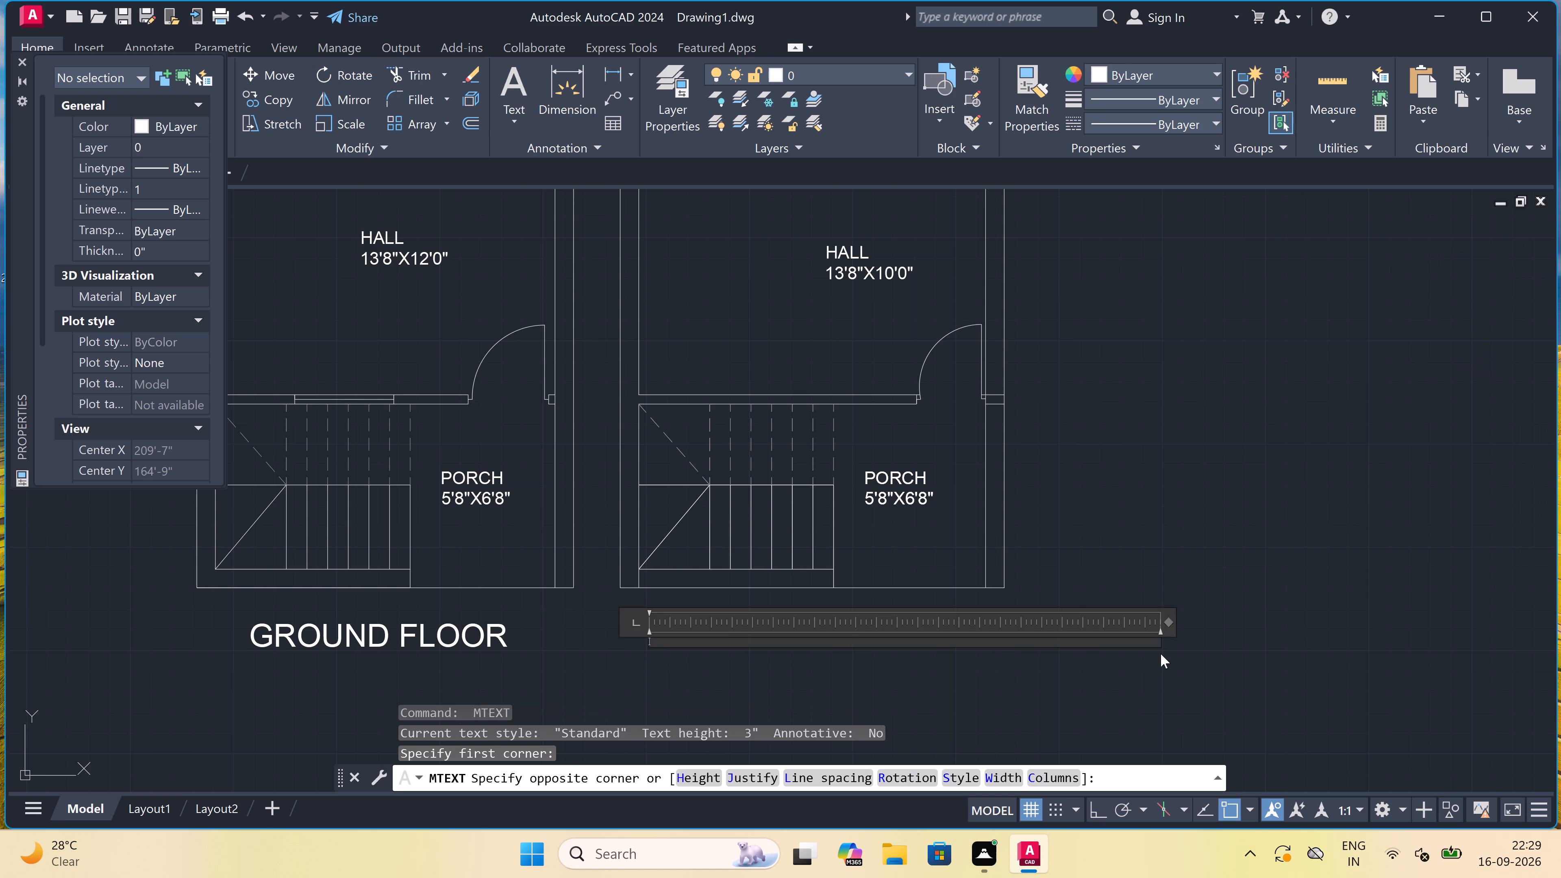
scroll(664, 655, up, 1)
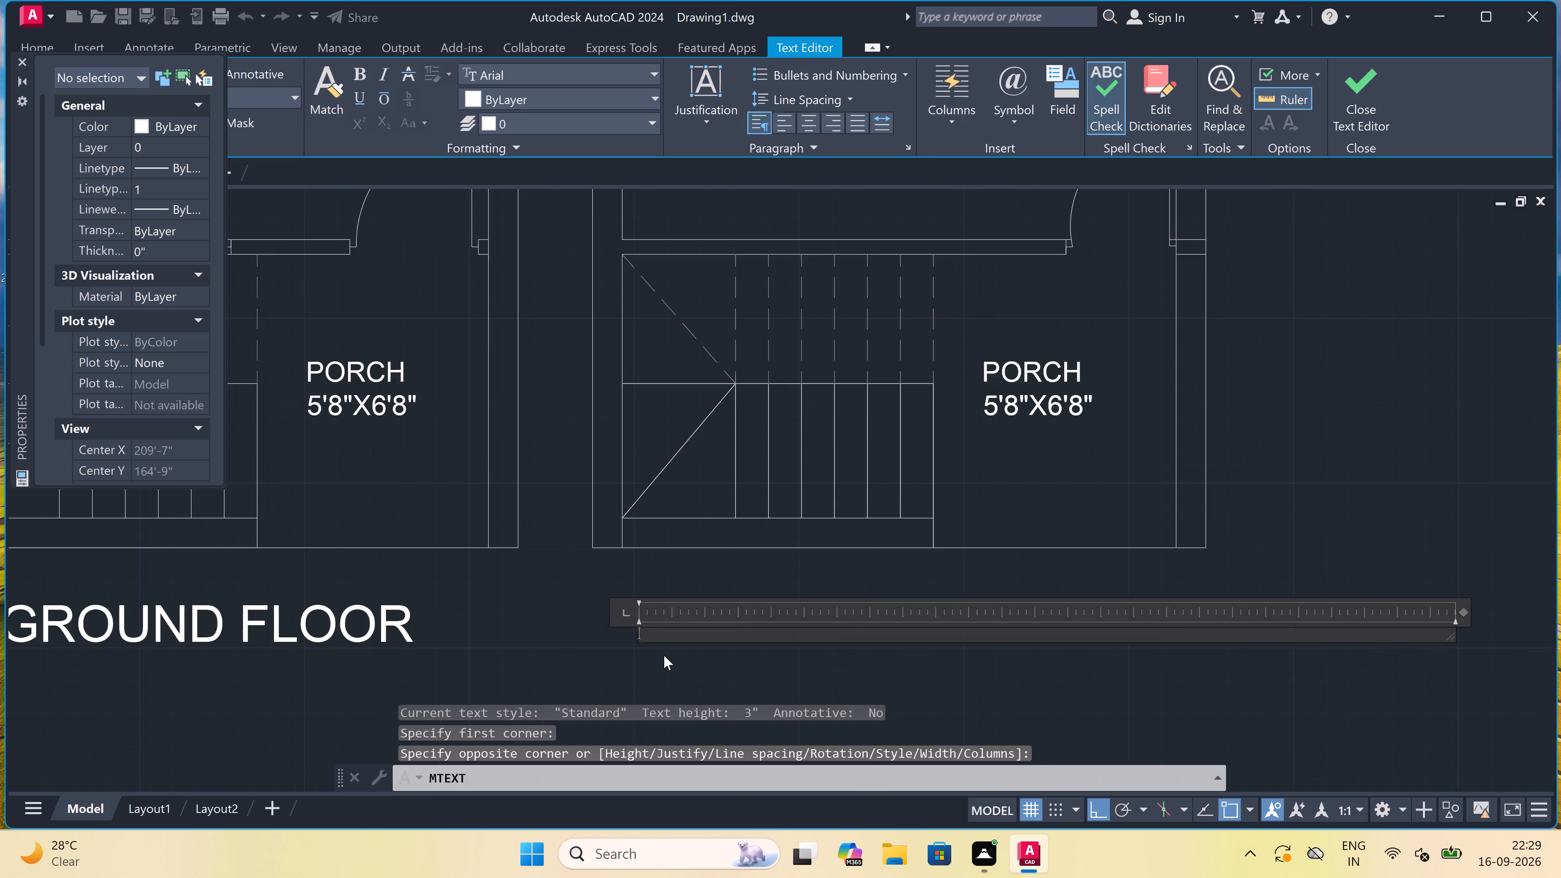
scroll(664, 655, up, 1)
text(FIRST)
key(space)
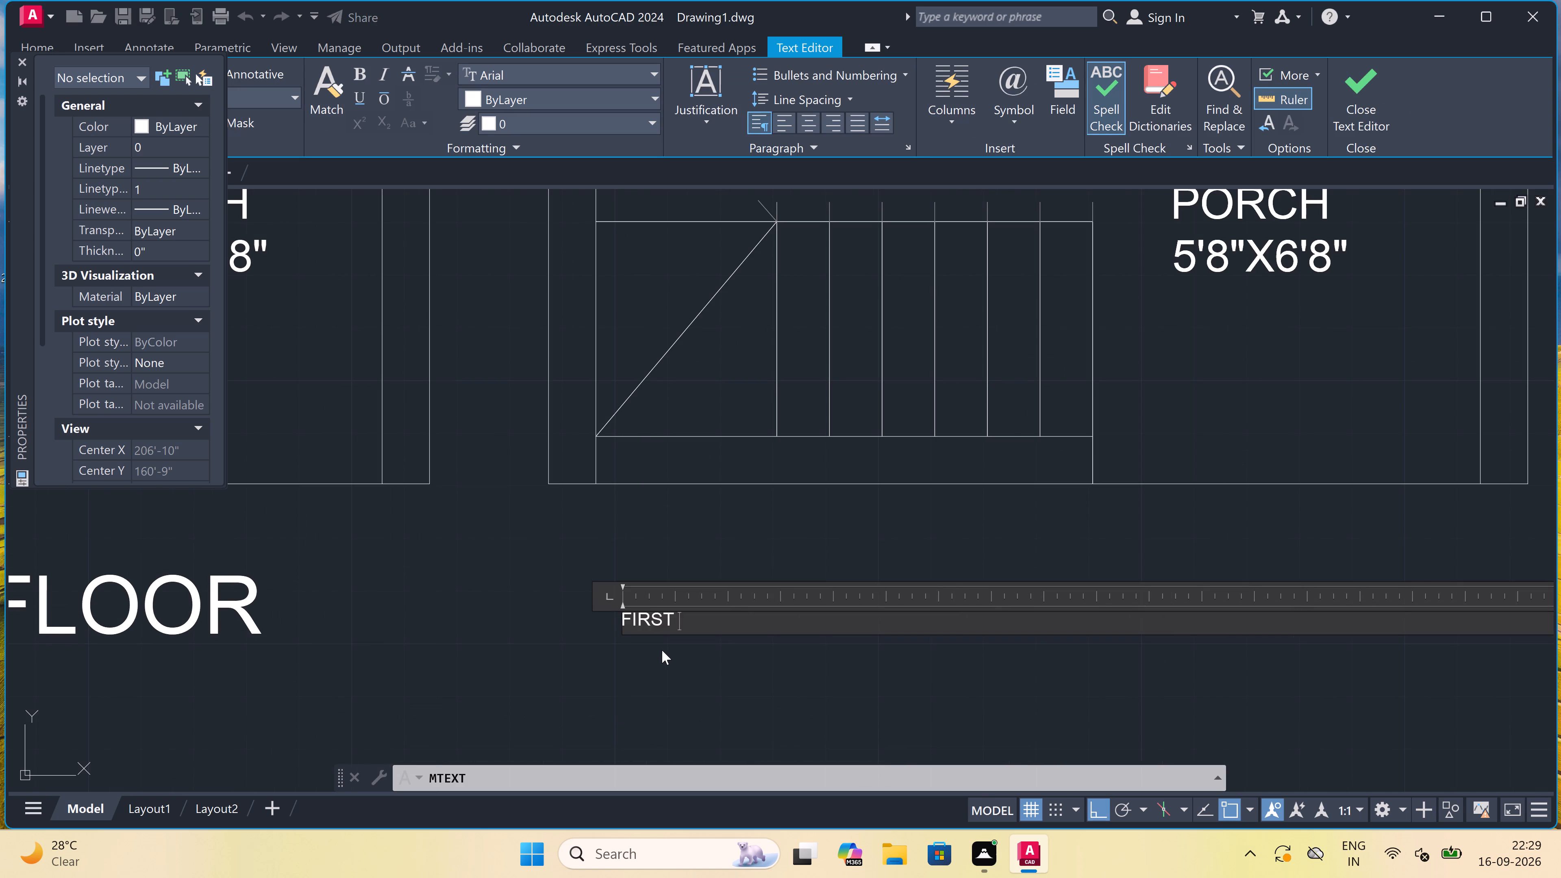
key(f)
text(LOOR)
double_click(525, 621)
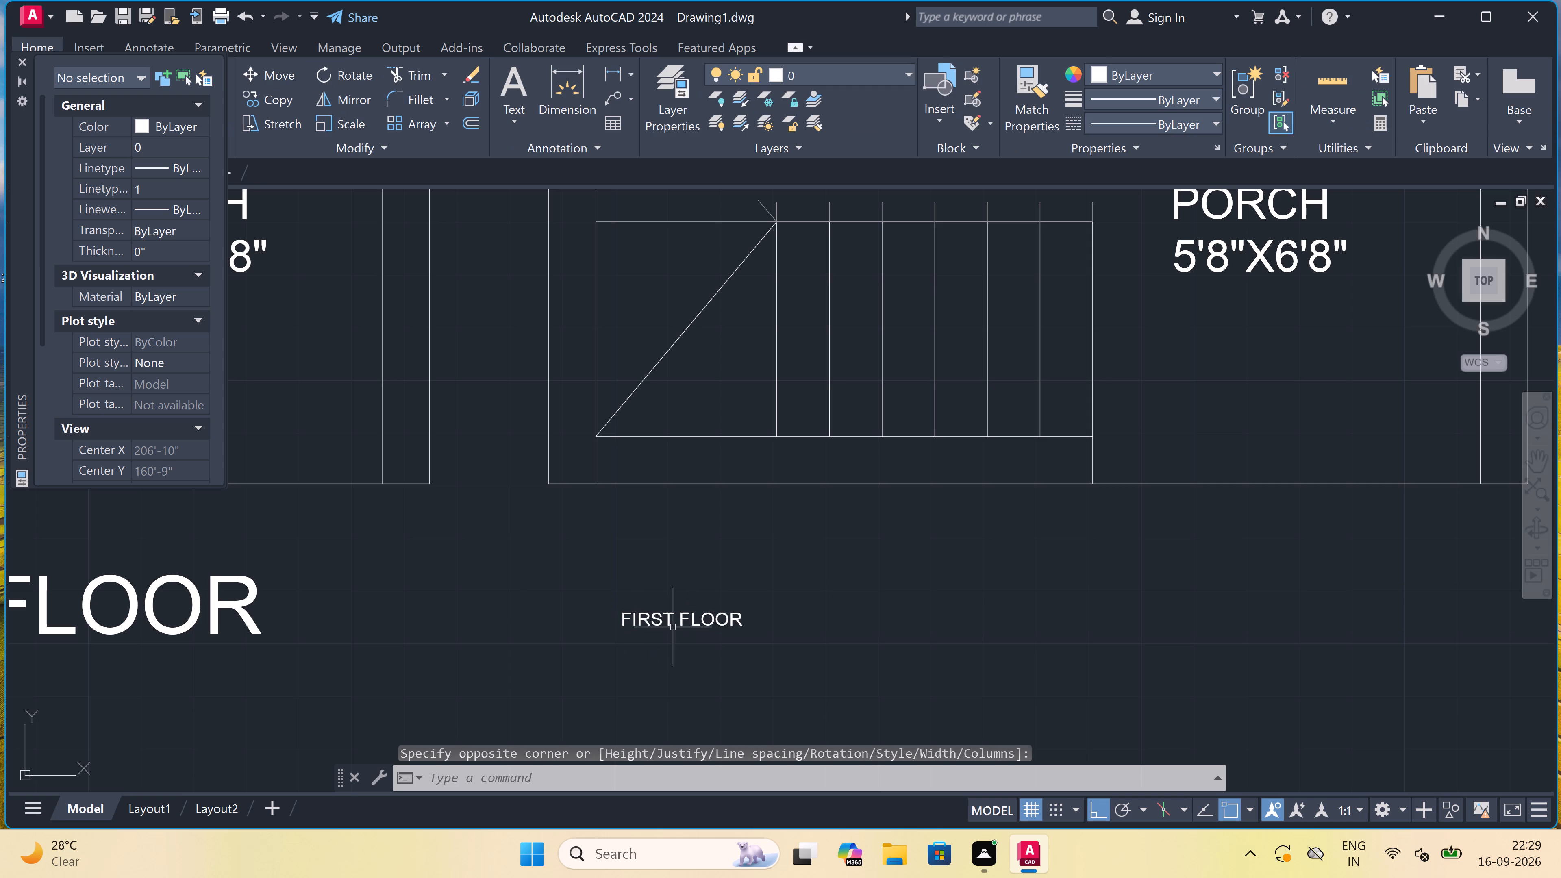
Set the text height of the FIRST FLOOR title to 11".
double_click(673, 627)
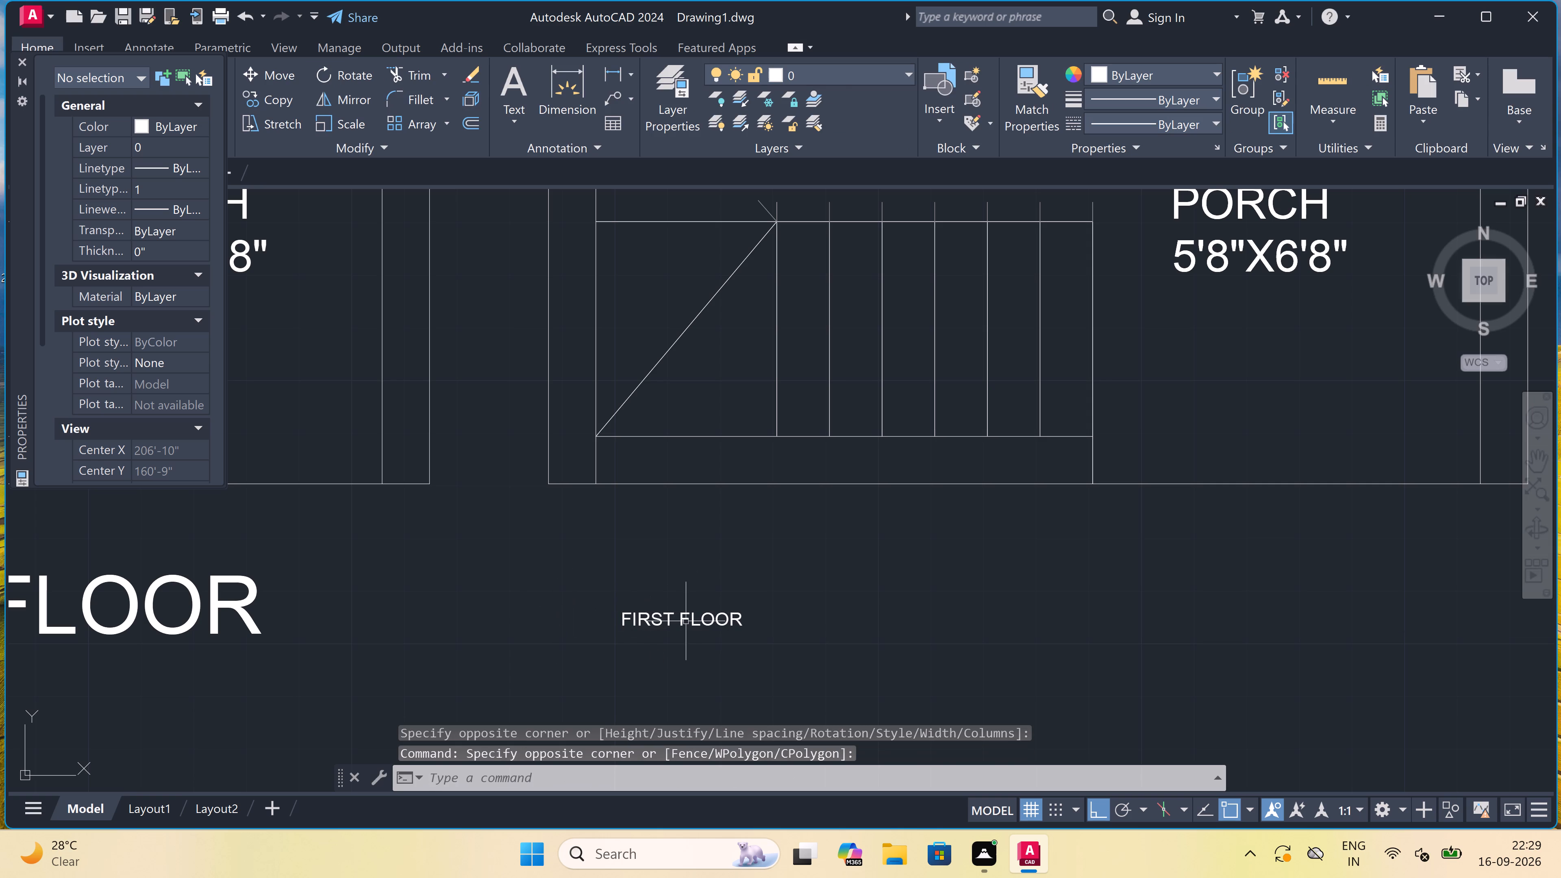
click(684, 619)
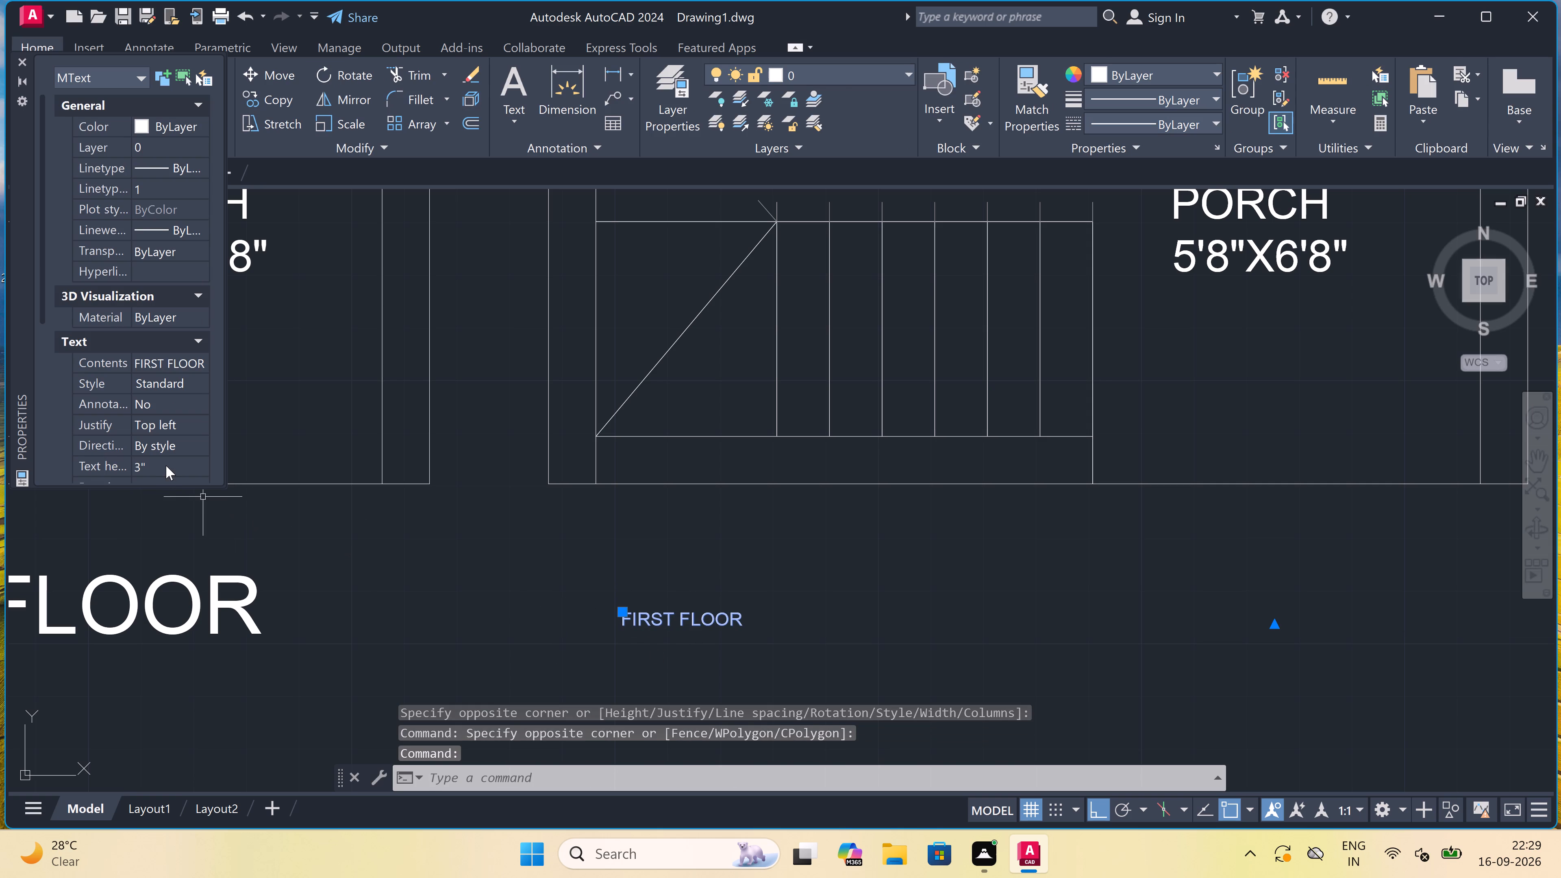
click(166, 465)
key(BackSpace)
text(11)
key(apostrophe)
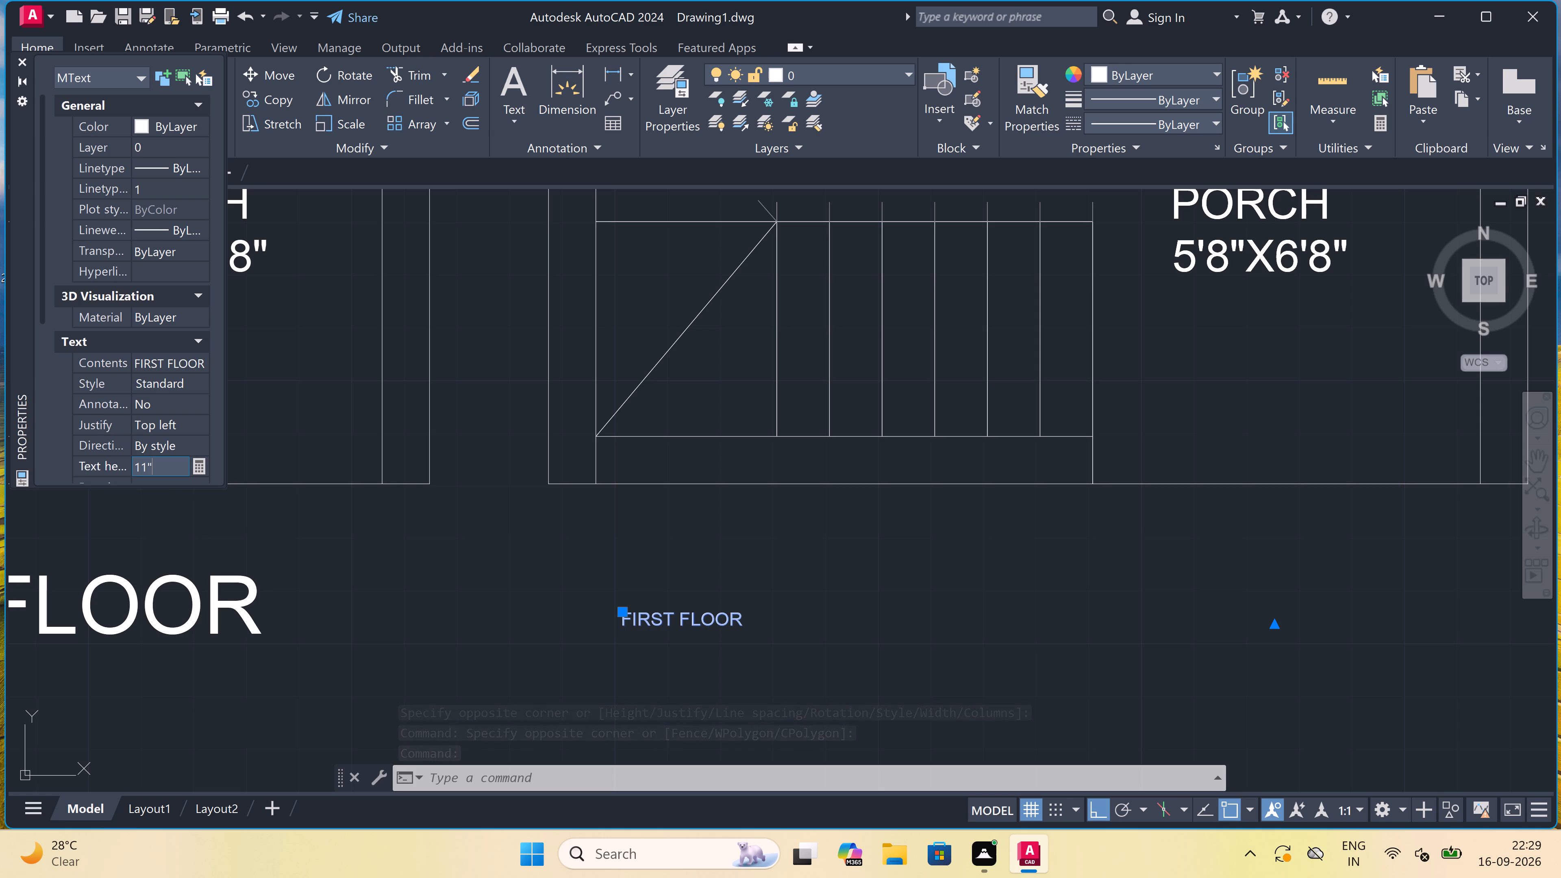
click(404, 580)
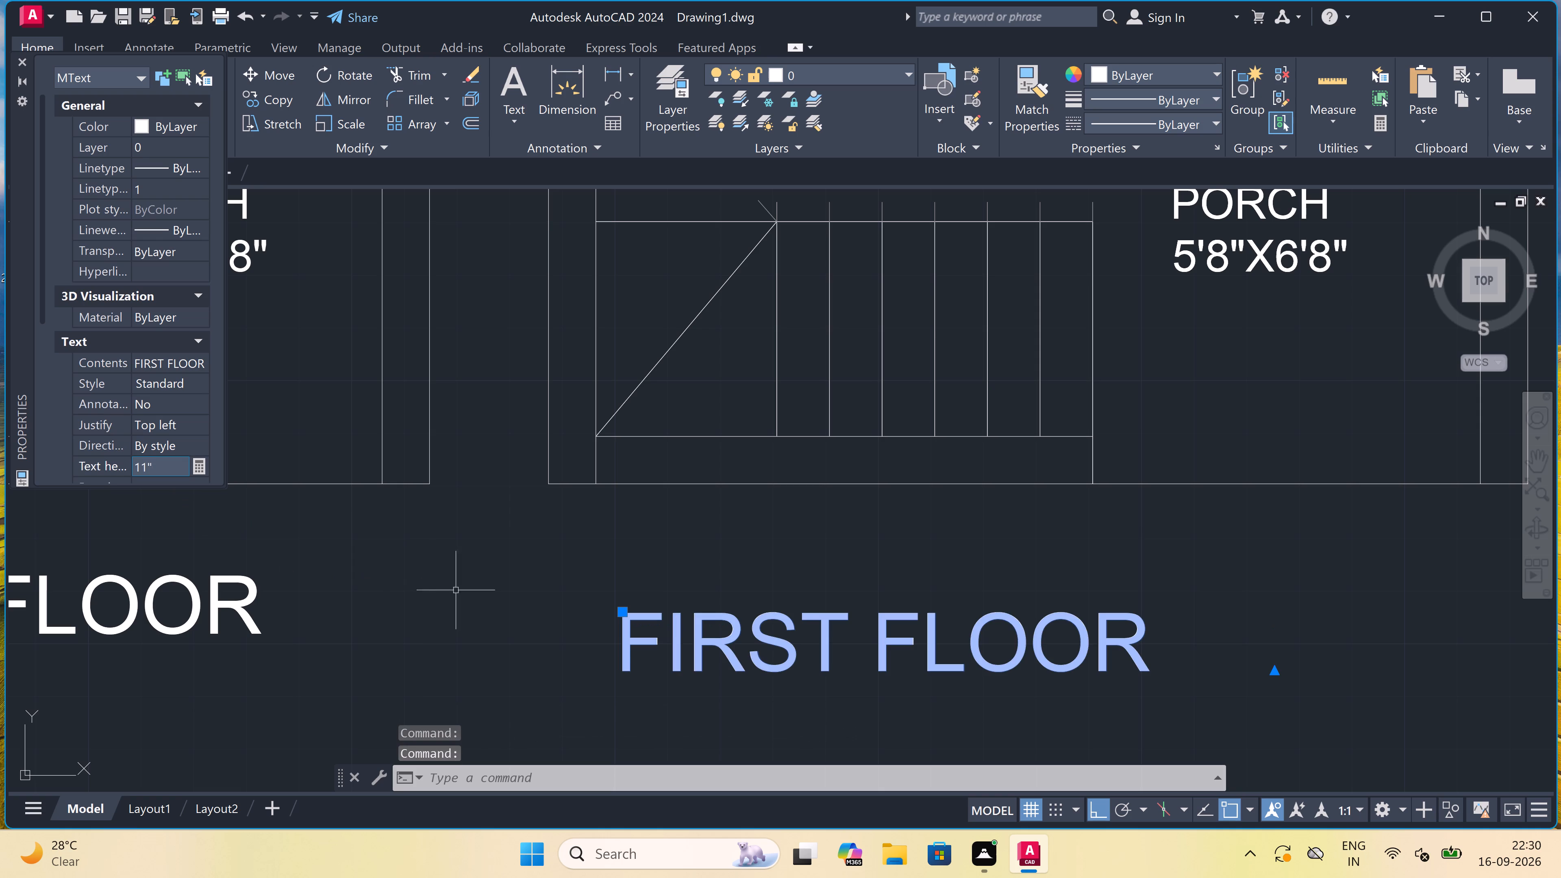
Move the FIRST FLOOR title so it sits centred just below the second plan, level with the GROUND FLOOR title.
click(624, 613)
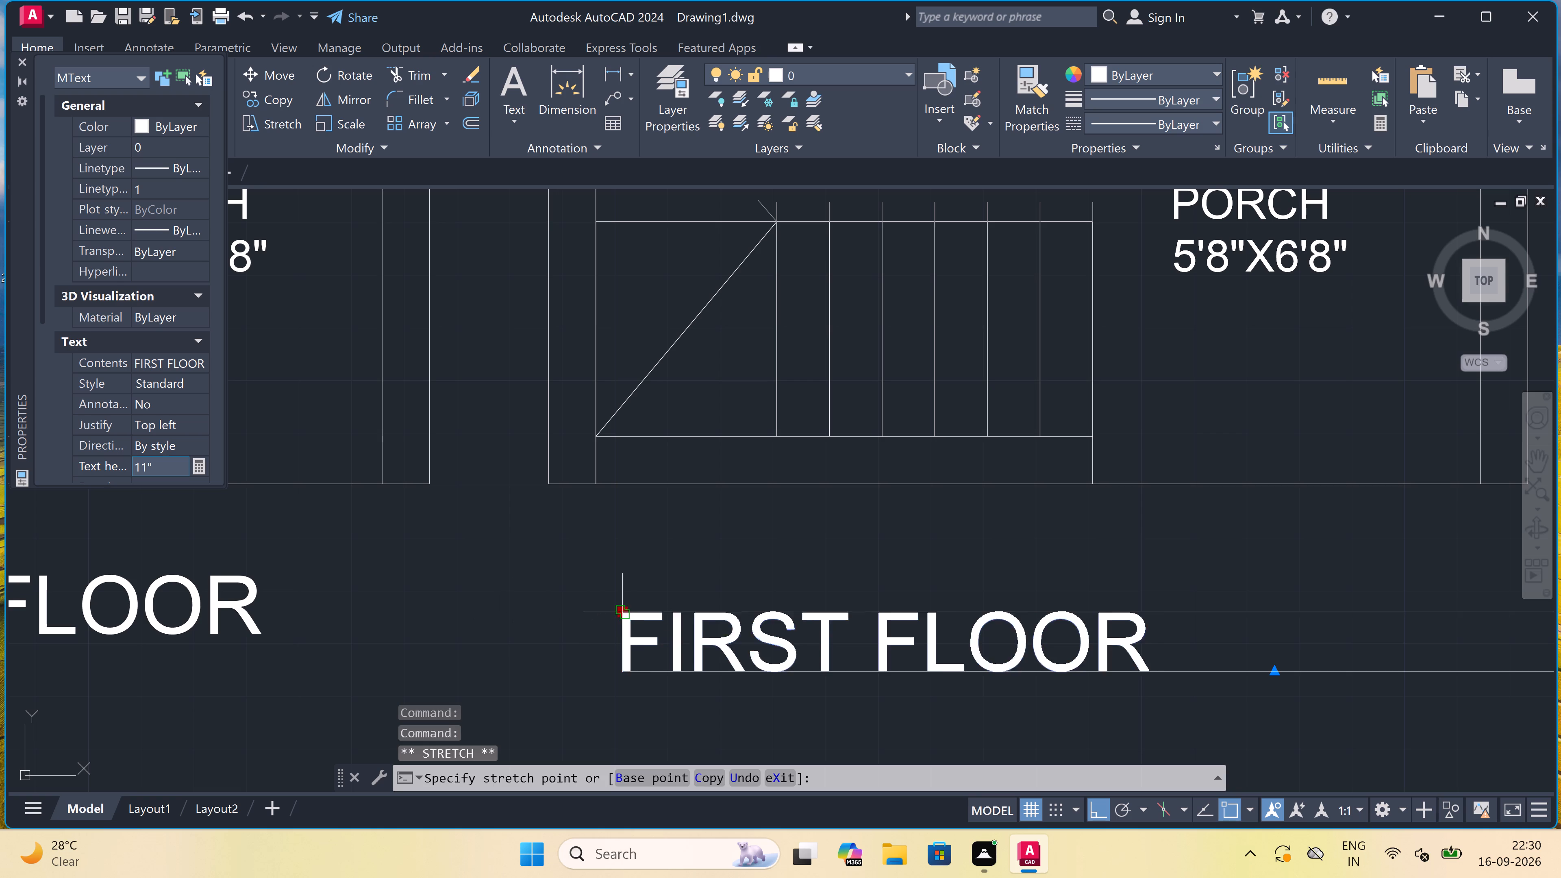
scroll(642, 595, down, 3)
key(F8)
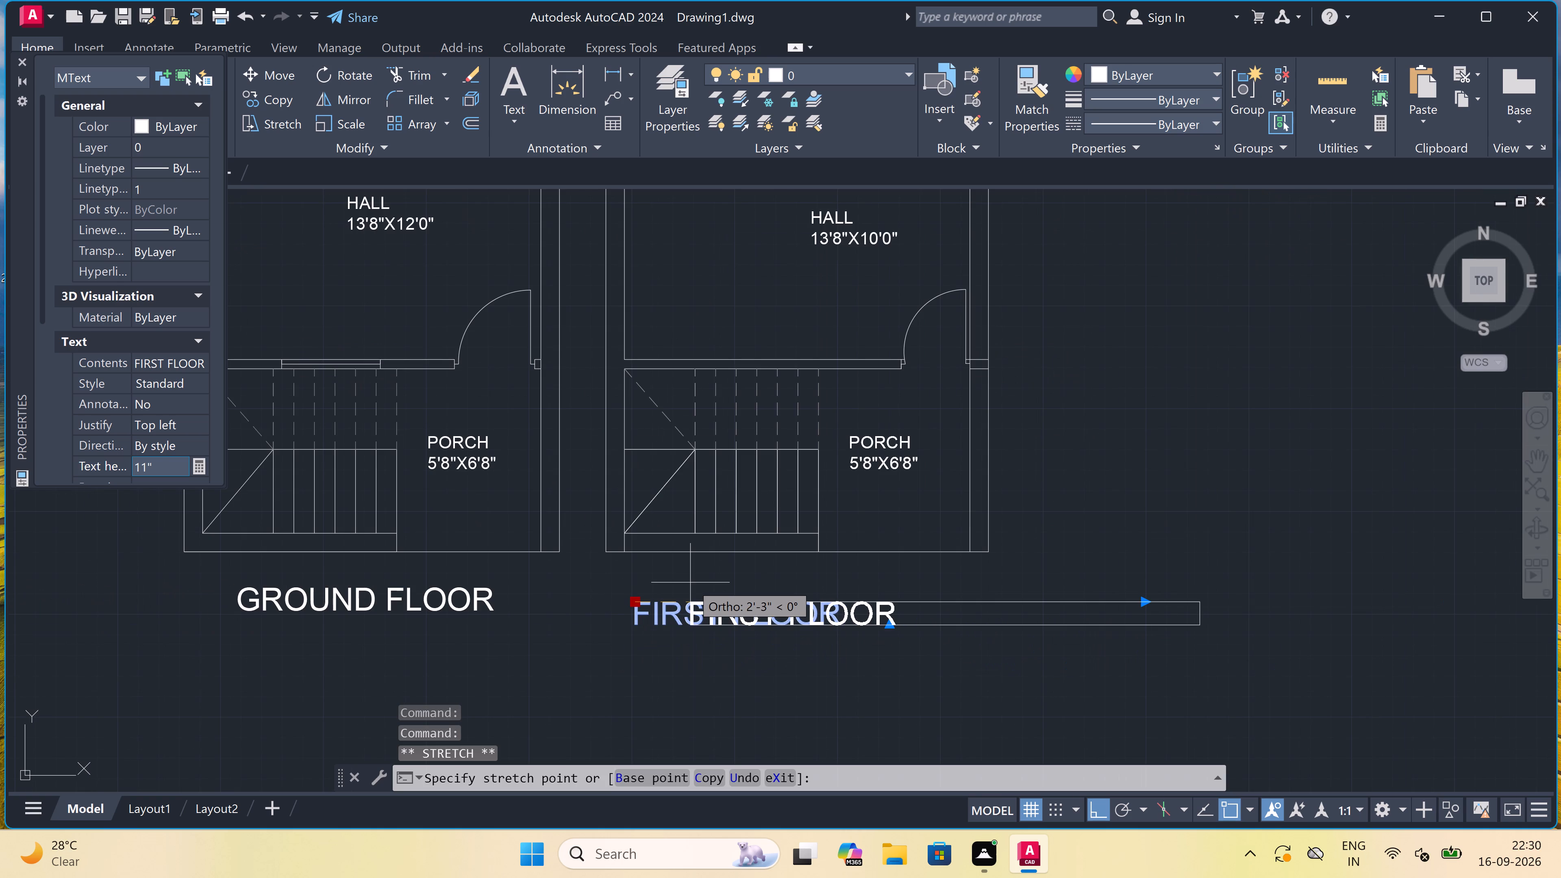
scroll(695, 584, up, 2)
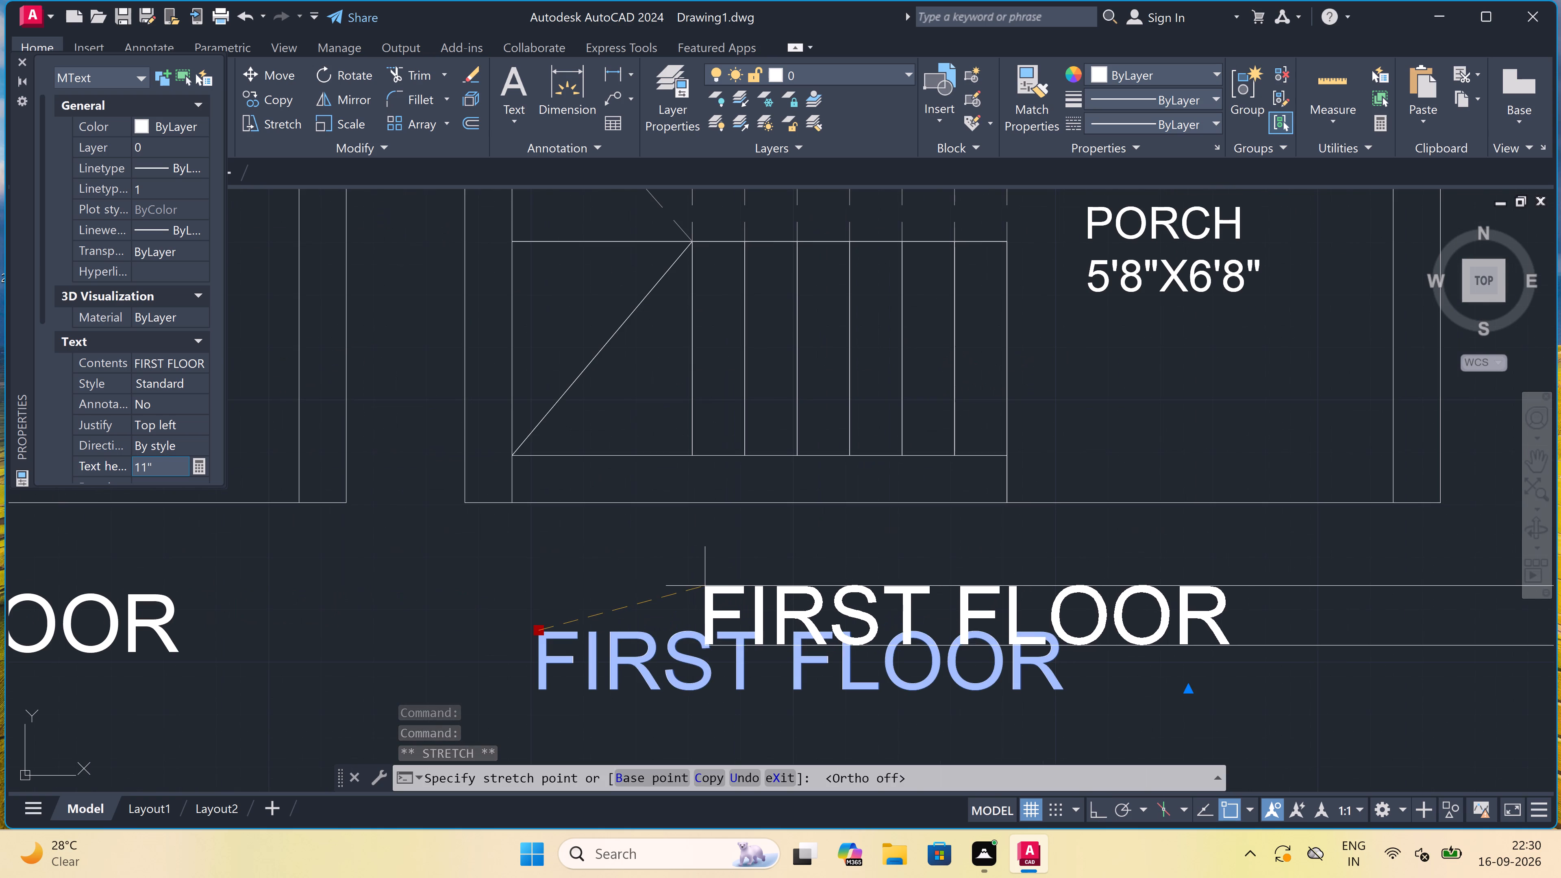
click(718, 585)
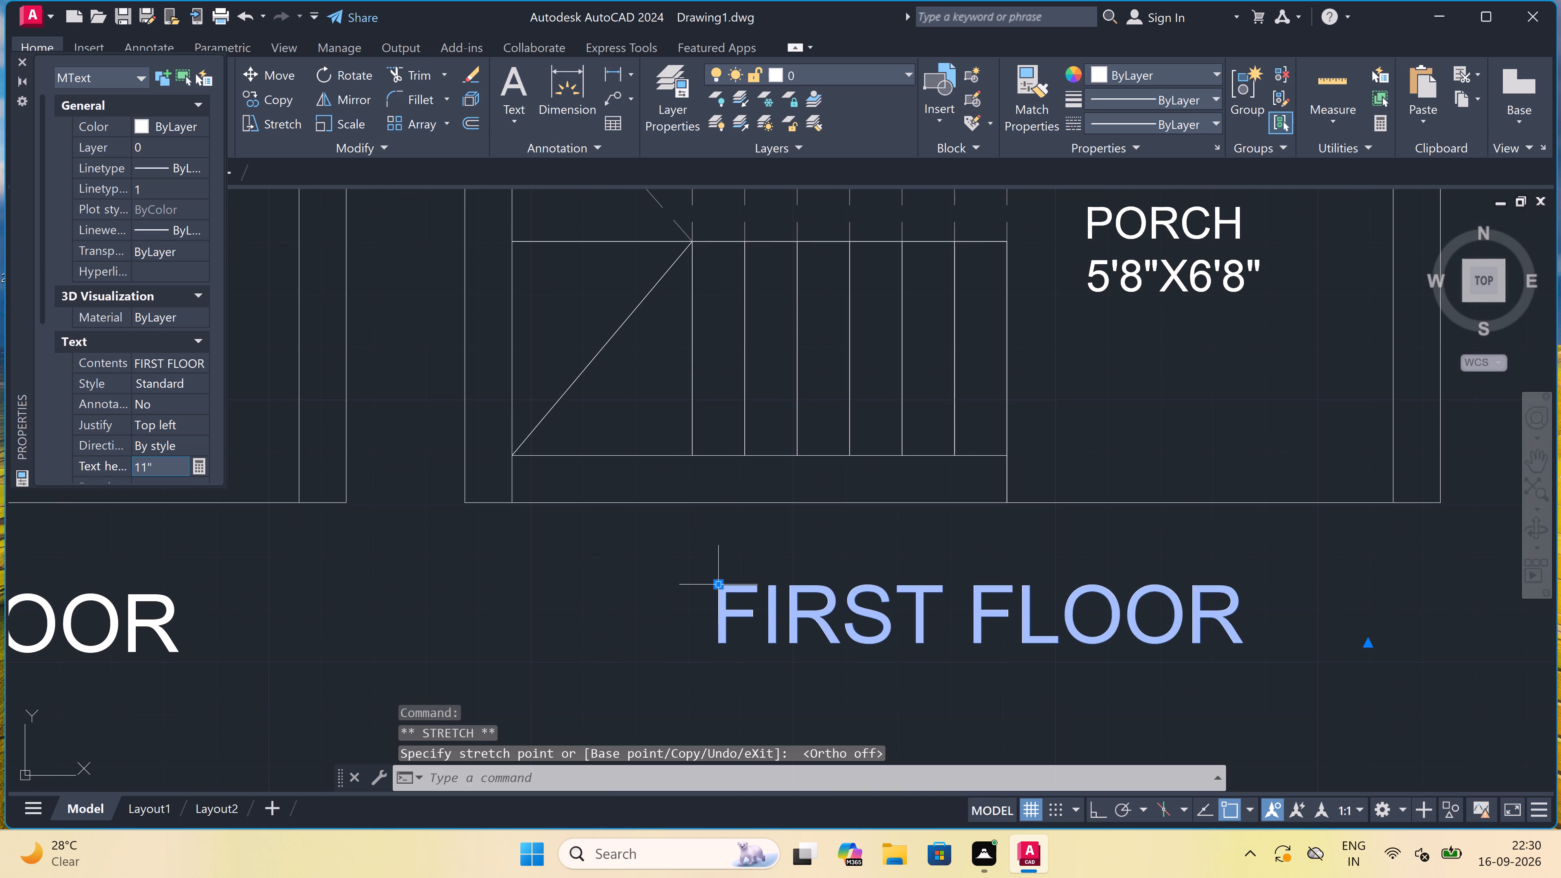
key(Escape)
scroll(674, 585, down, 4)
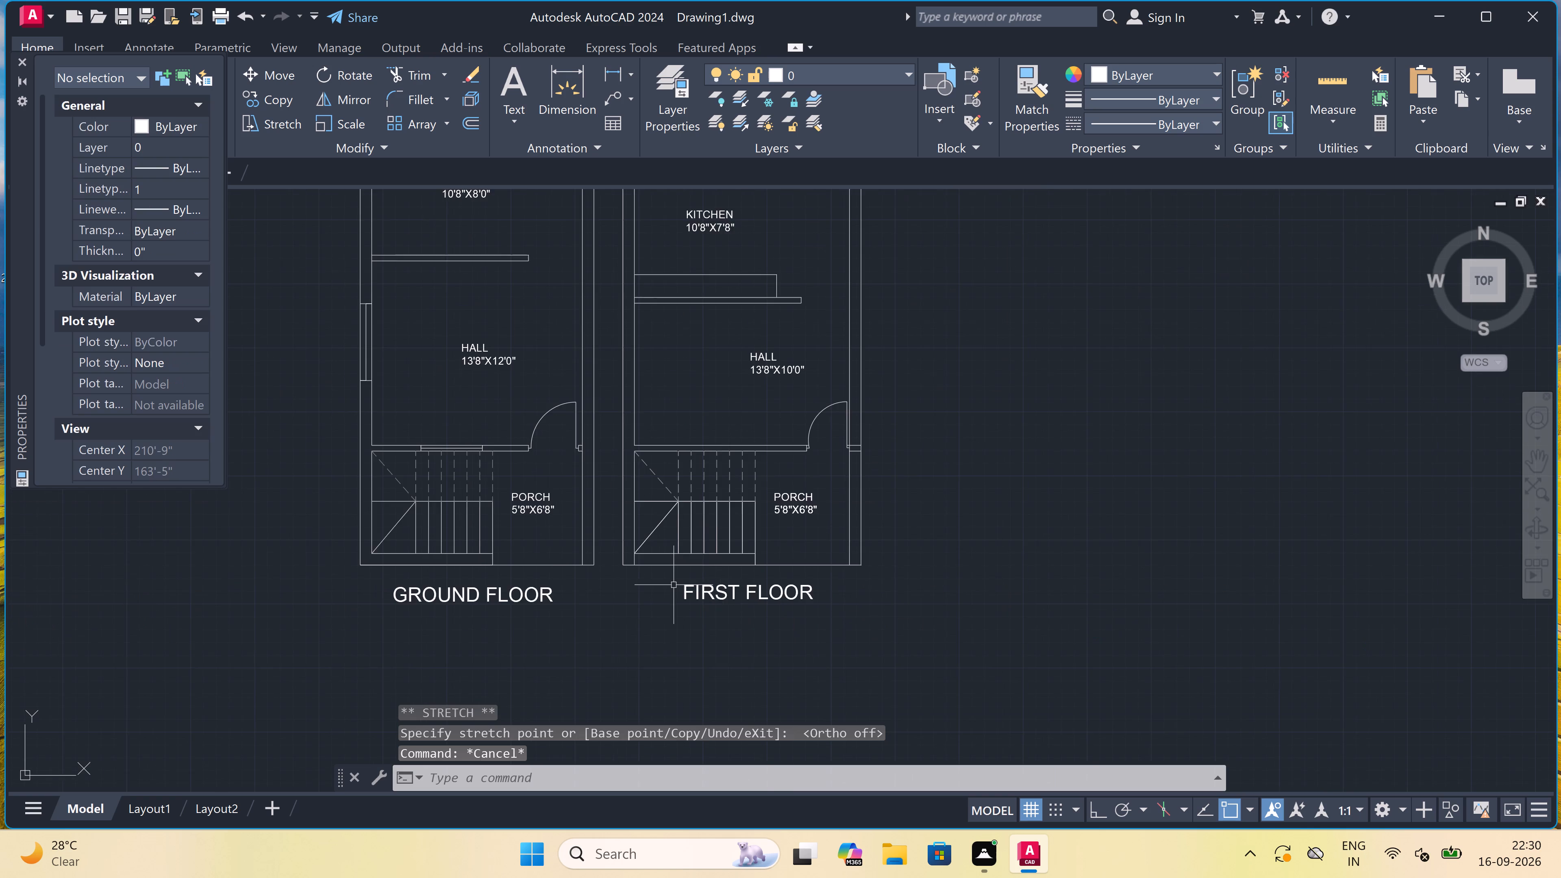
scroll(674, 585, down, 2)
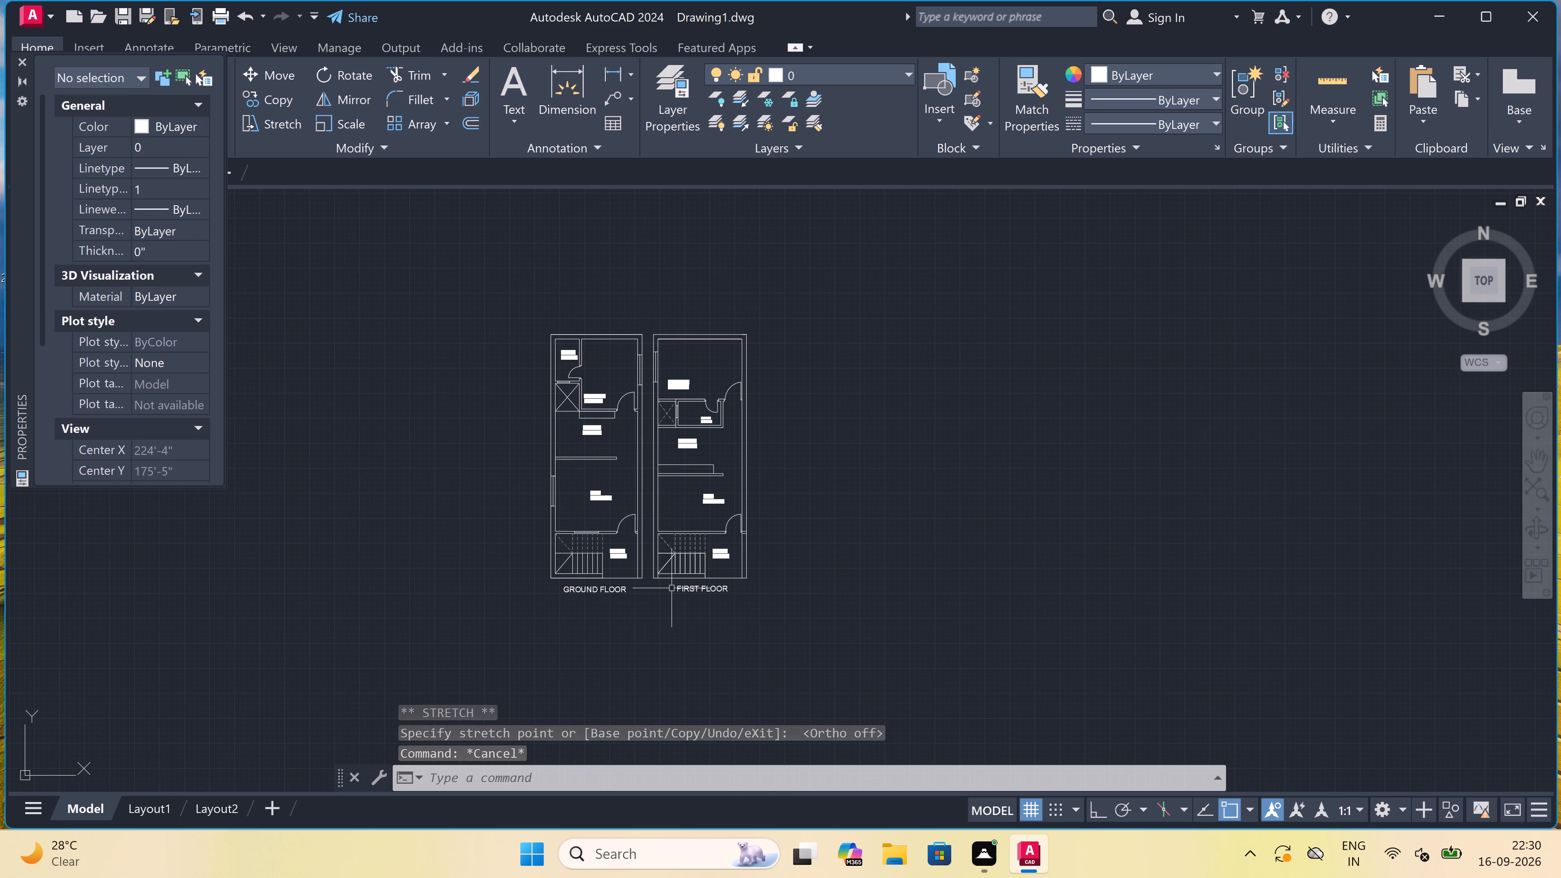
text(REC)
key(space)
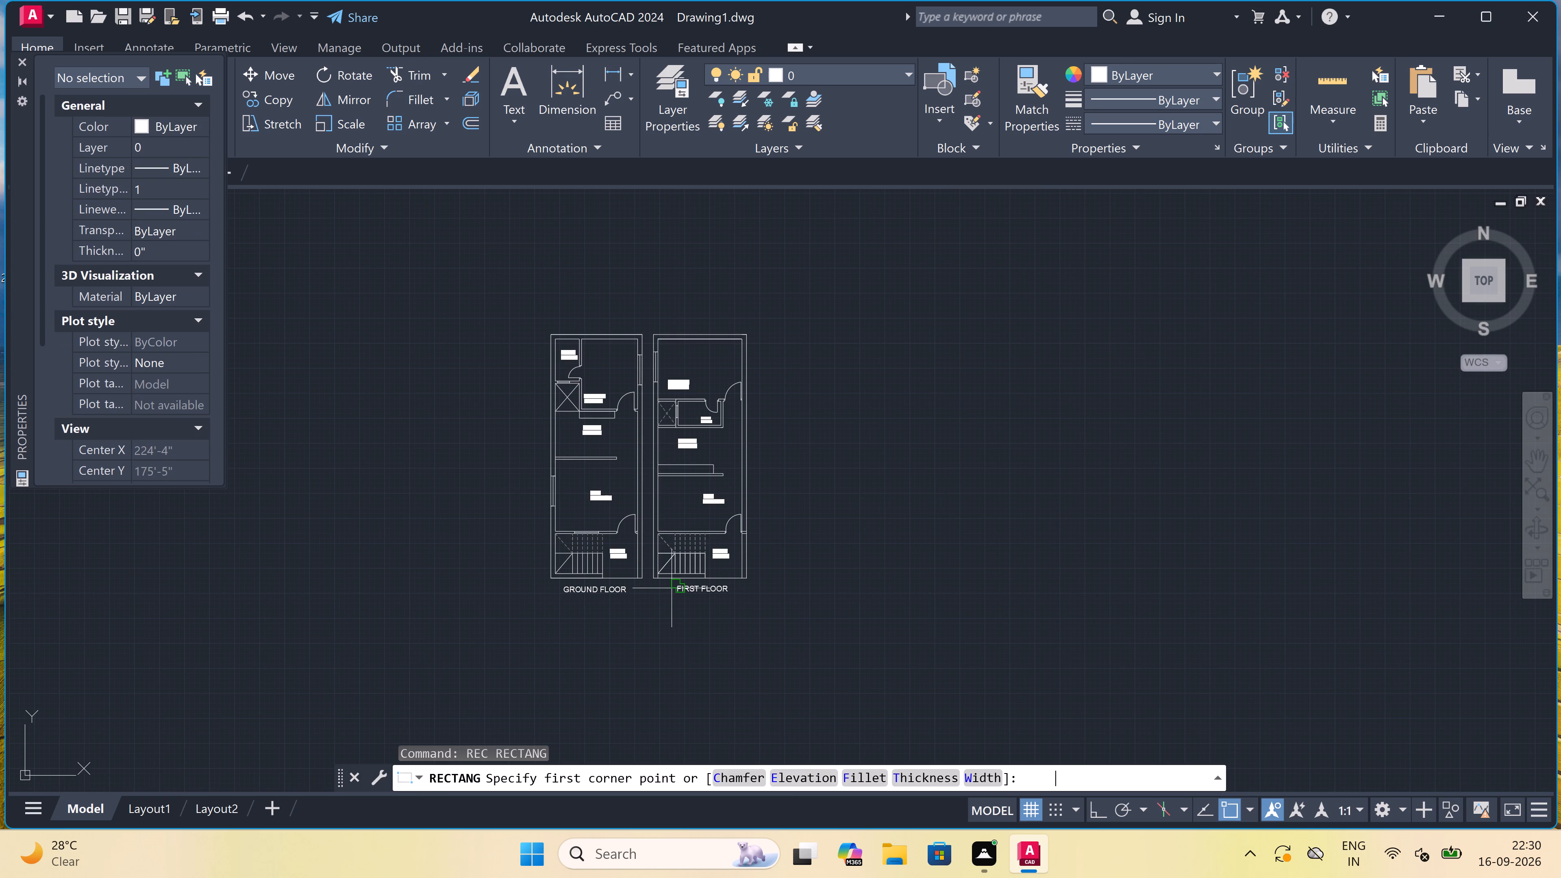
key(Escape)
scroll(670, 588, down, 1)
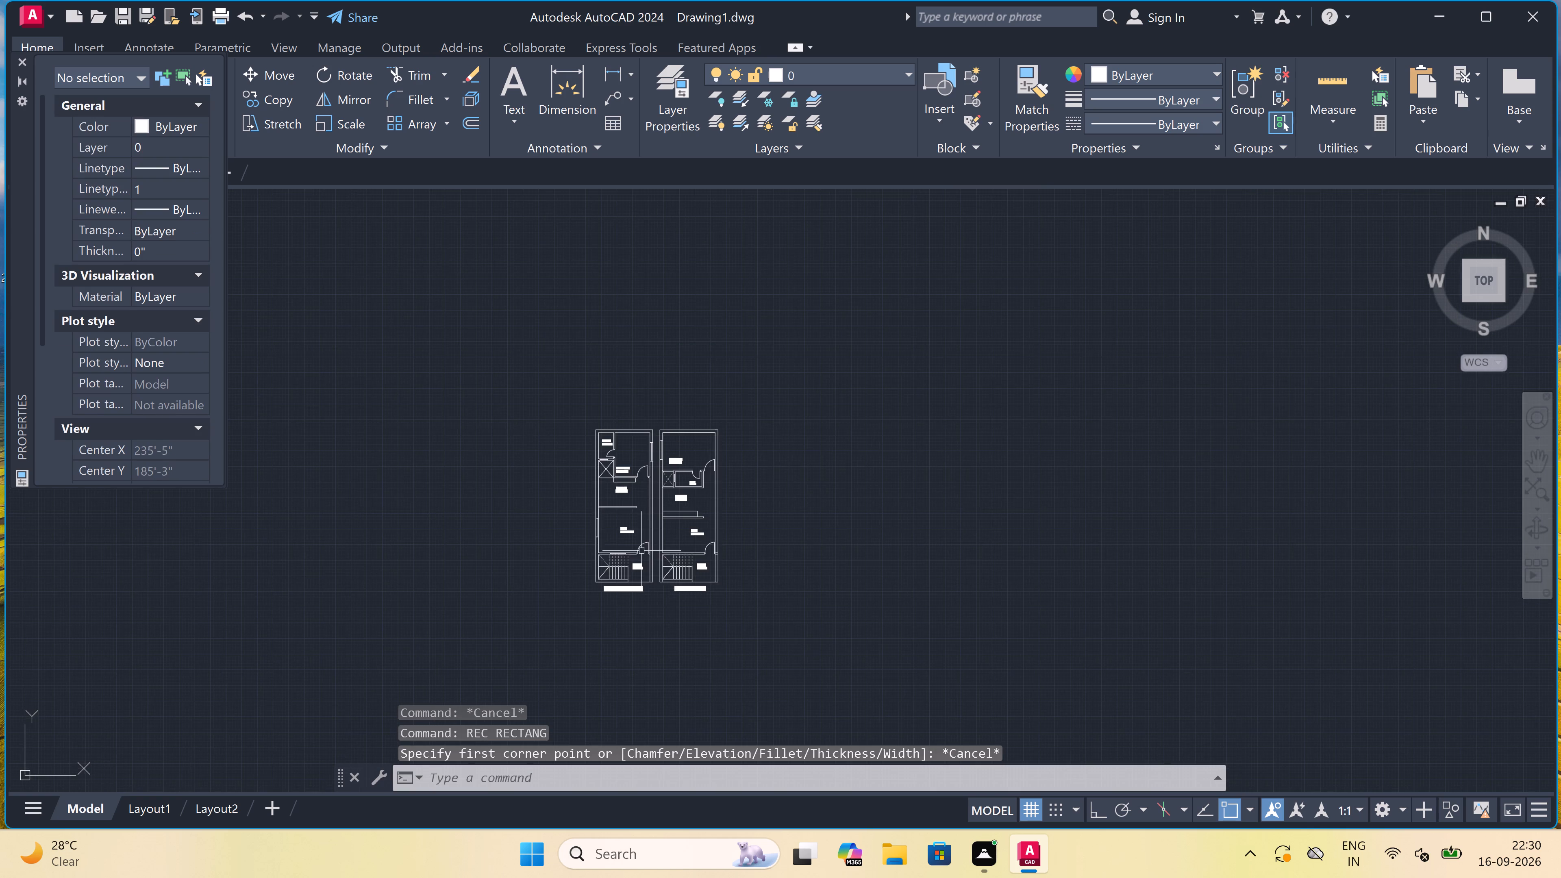
Draw a window end line across the wall between the second plan's hall and stairs, aligned with the second dashed tread line.
scroll(641, 551, up, 3)
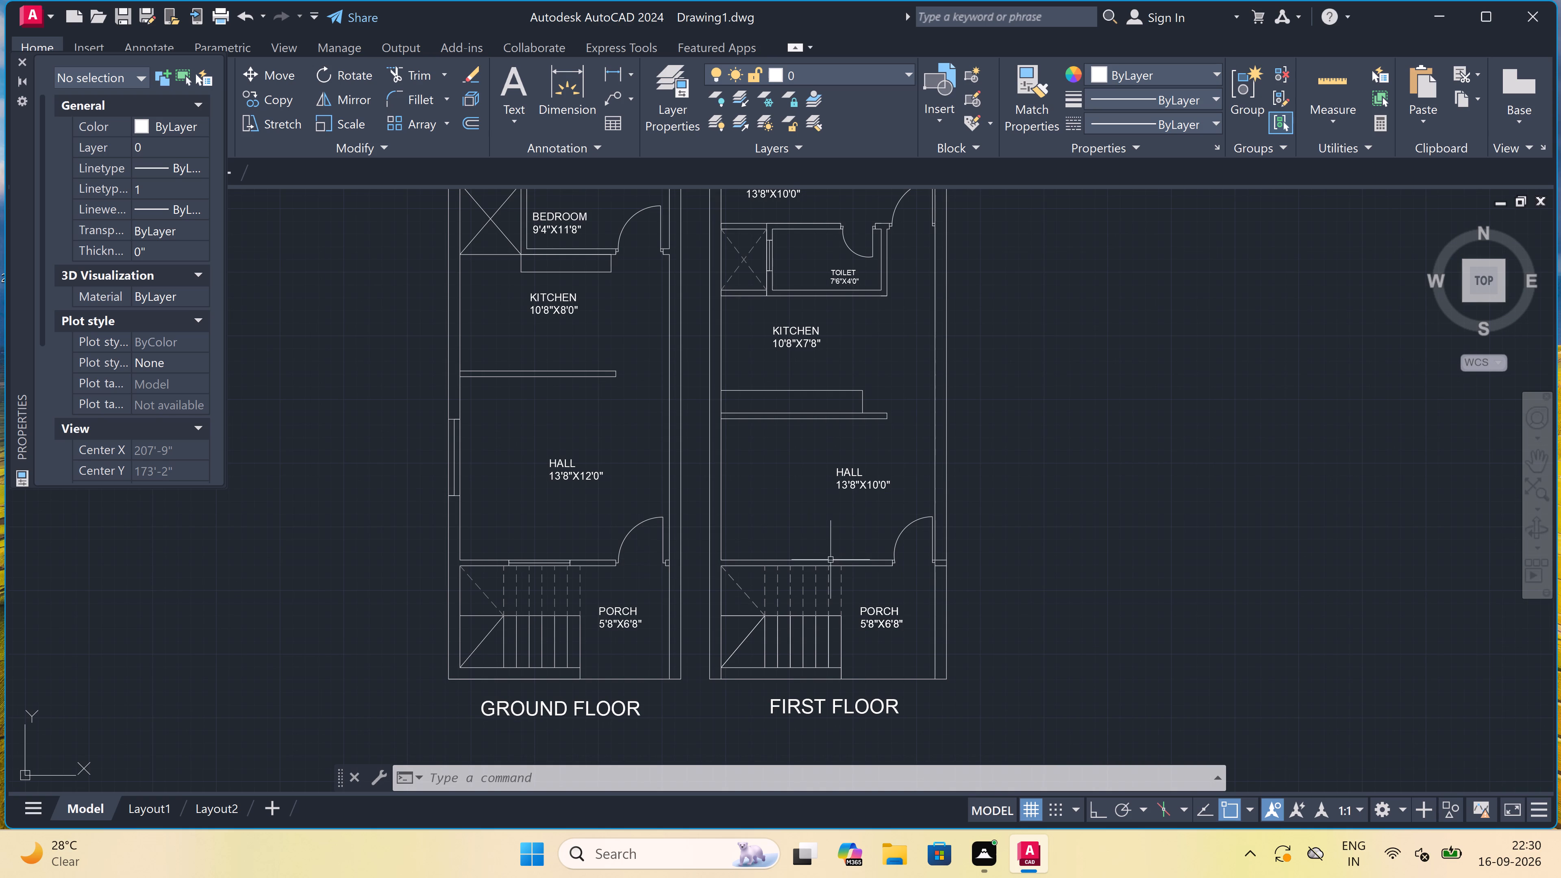
scroll(836, 557, up, 1)
key(l)
key(space)
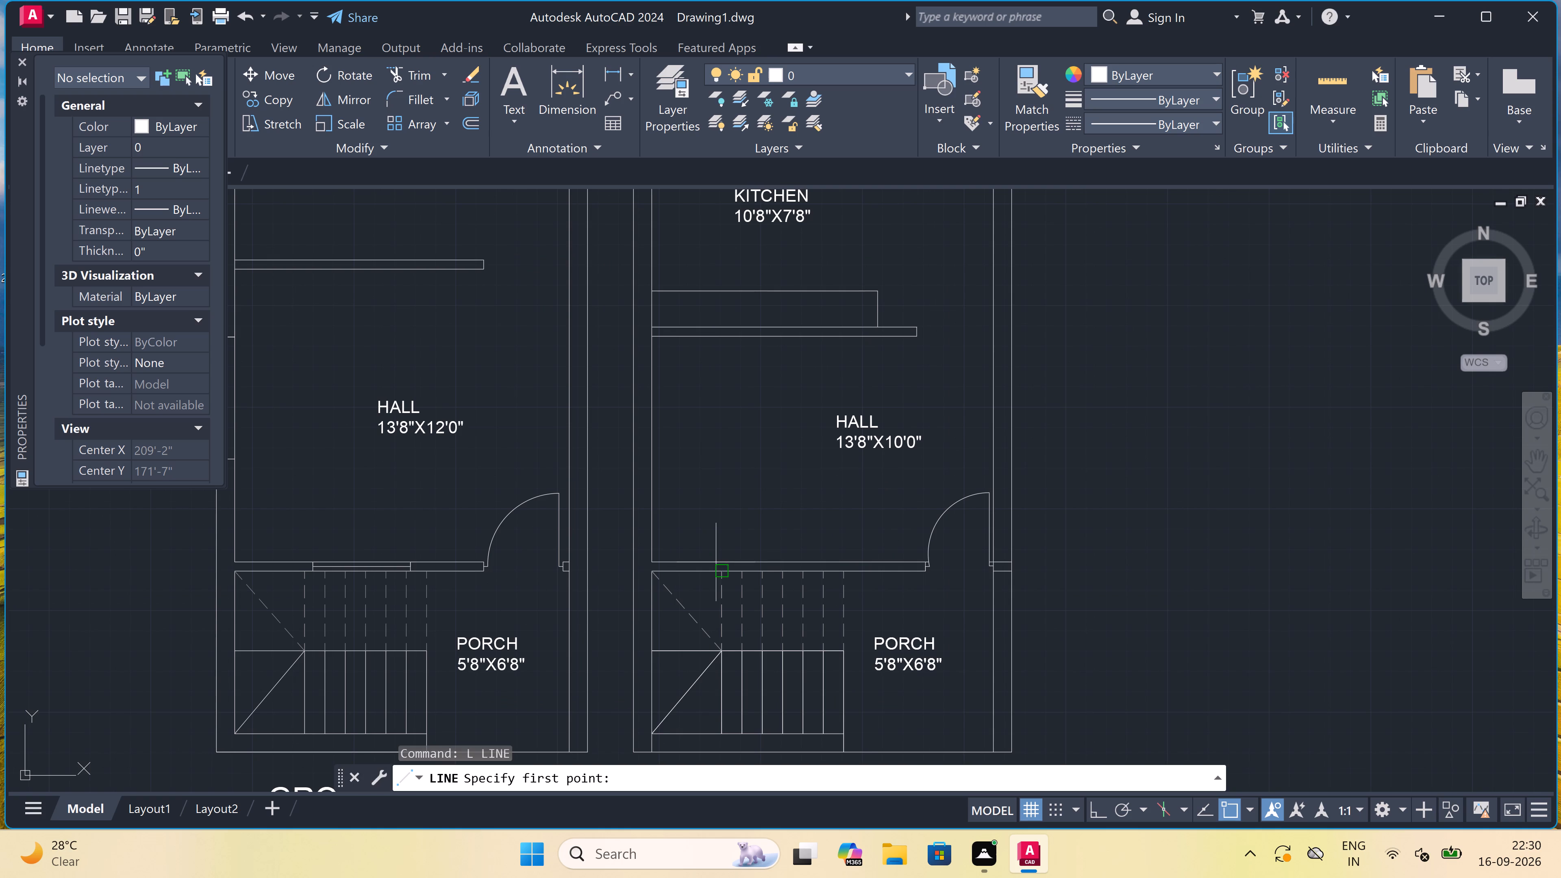
triple_click(747, 576)
scroll(747, 570, up, 3)
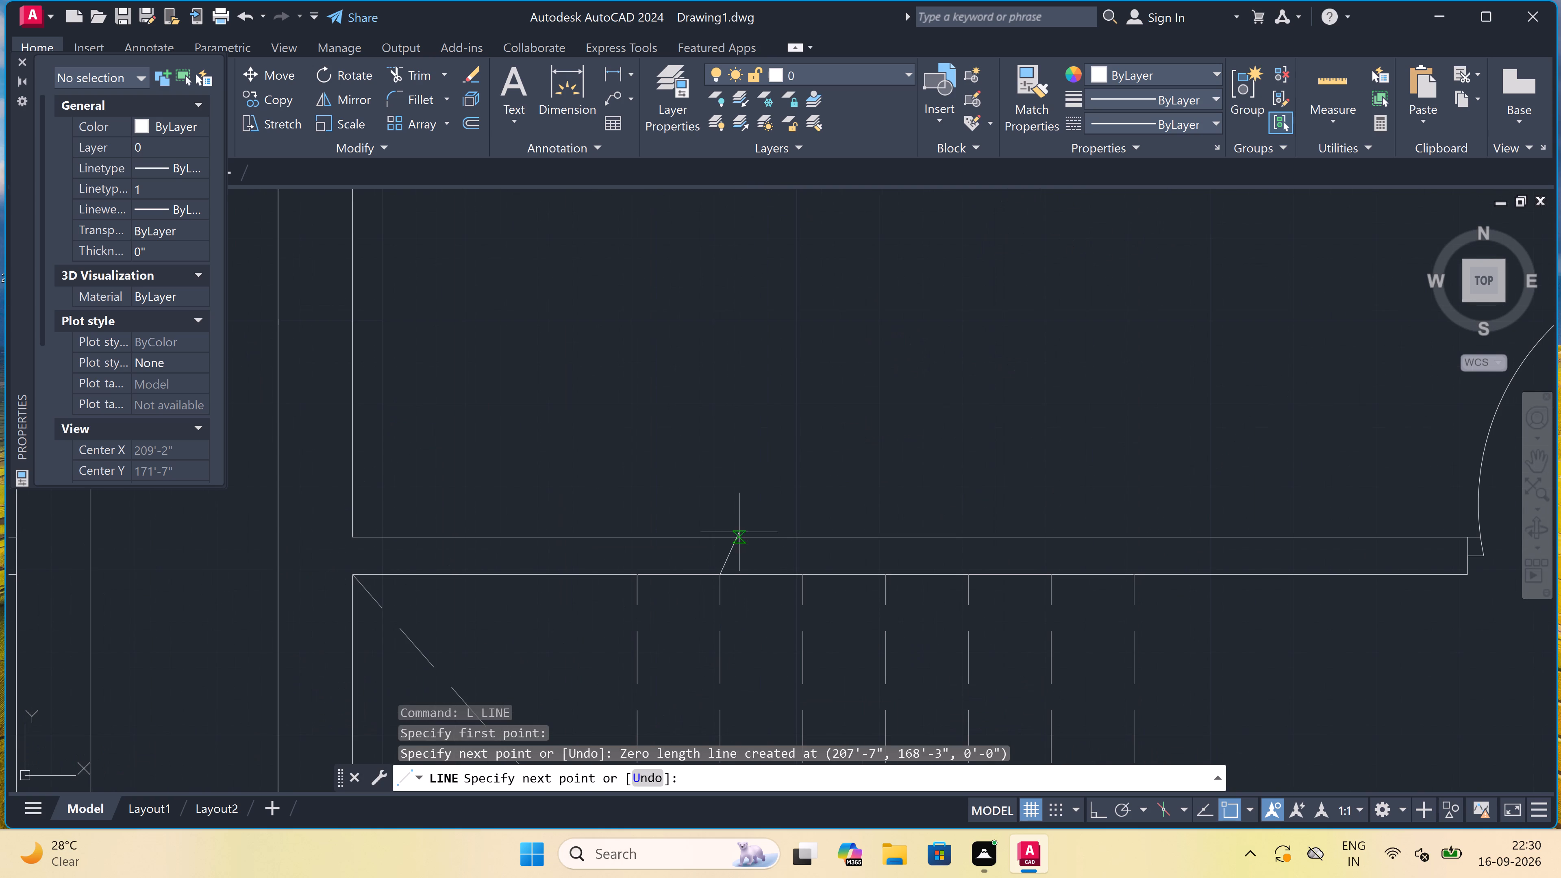
key(F8)
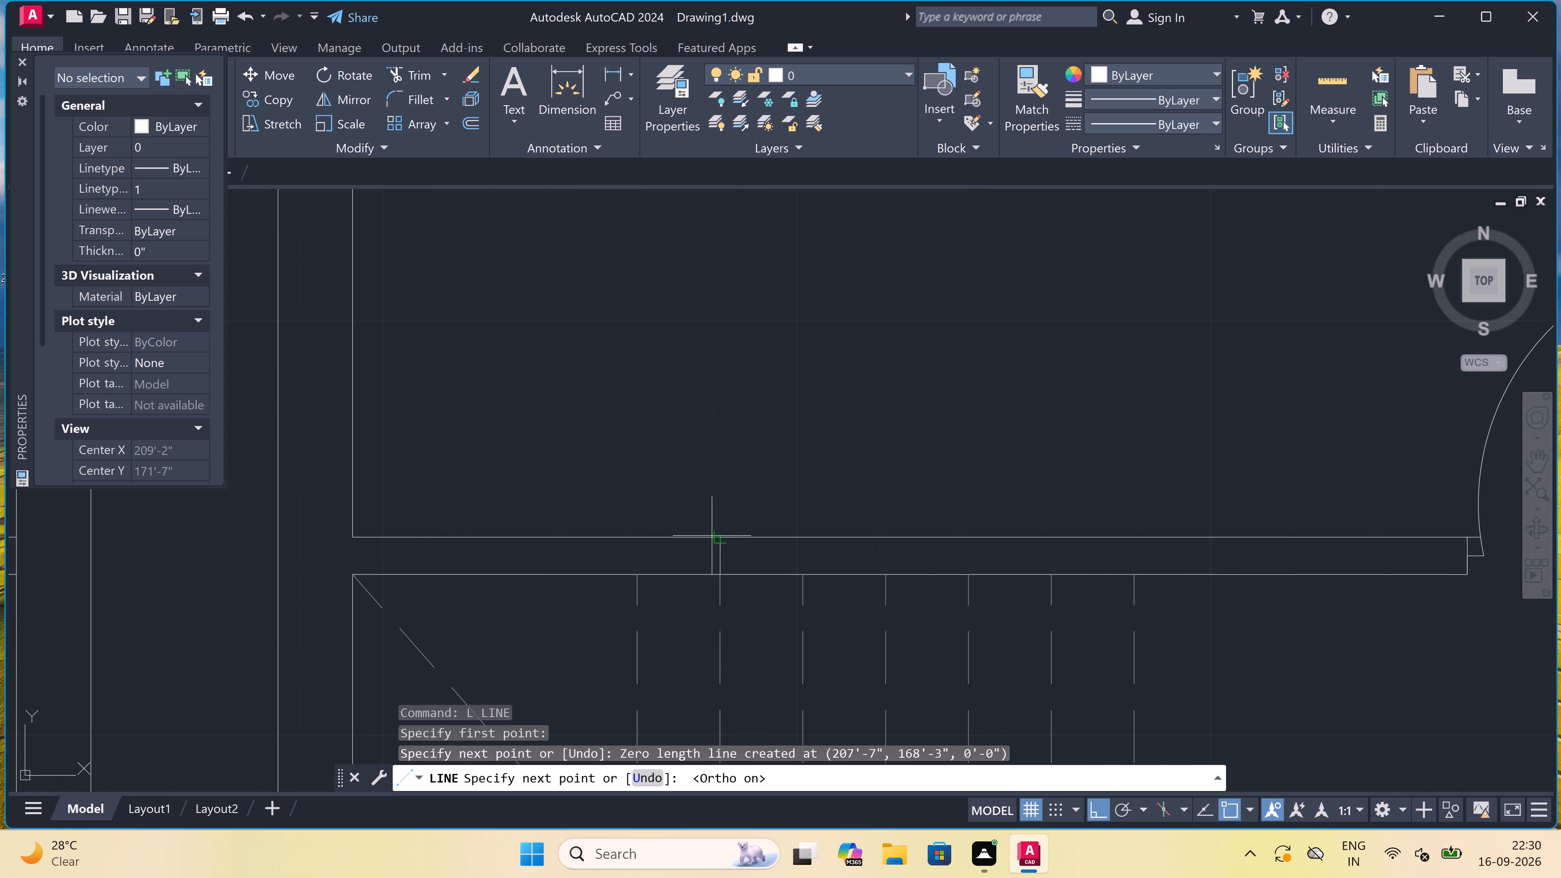
double_click(717, 534)
double_click(717, 551)
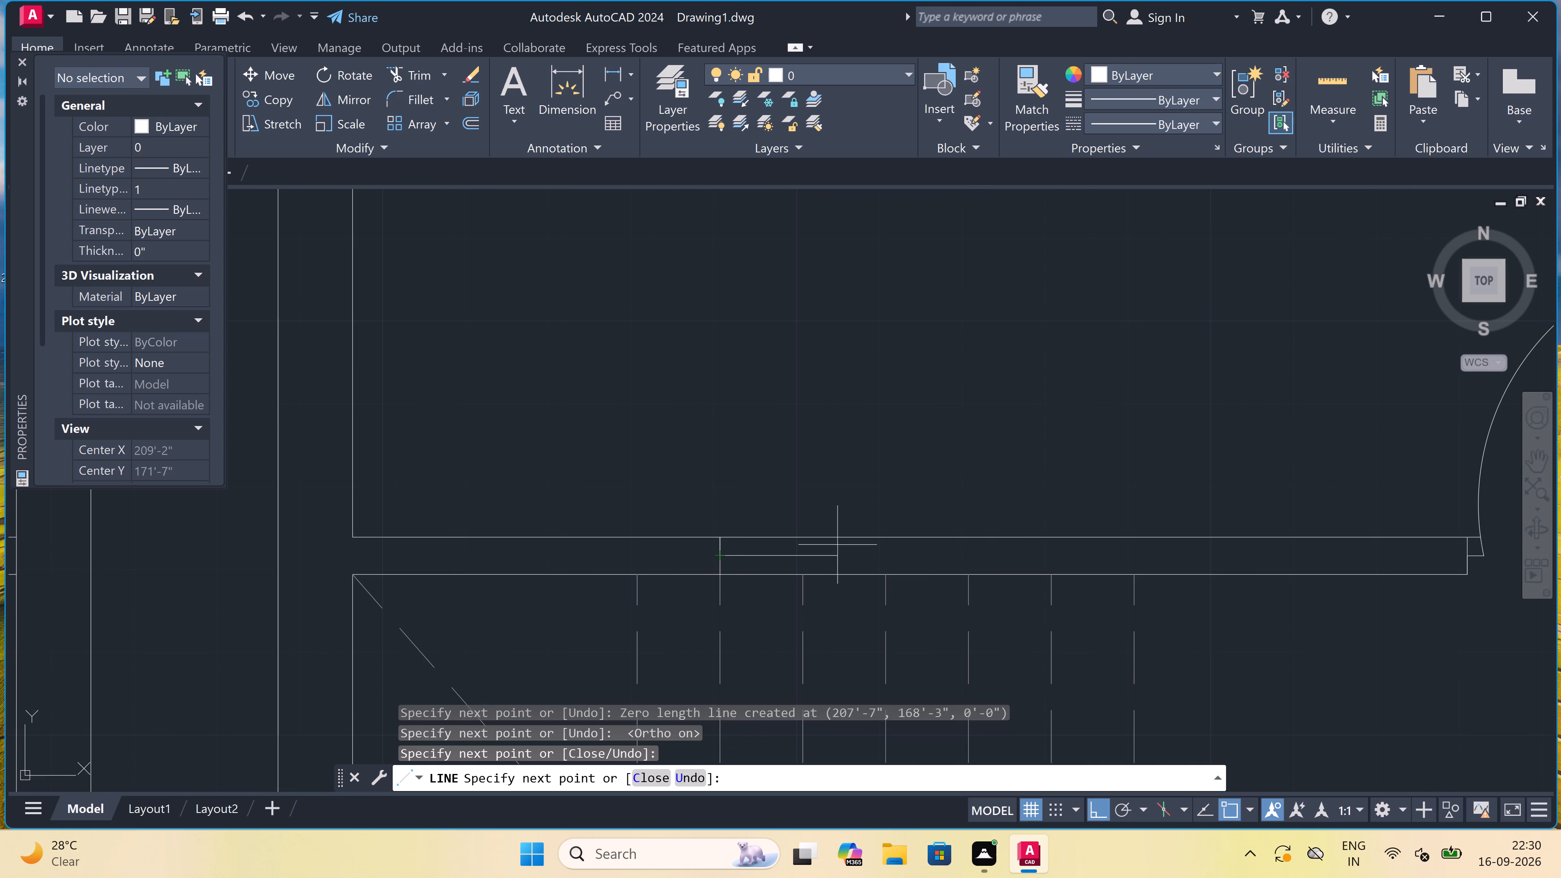
key(F5)
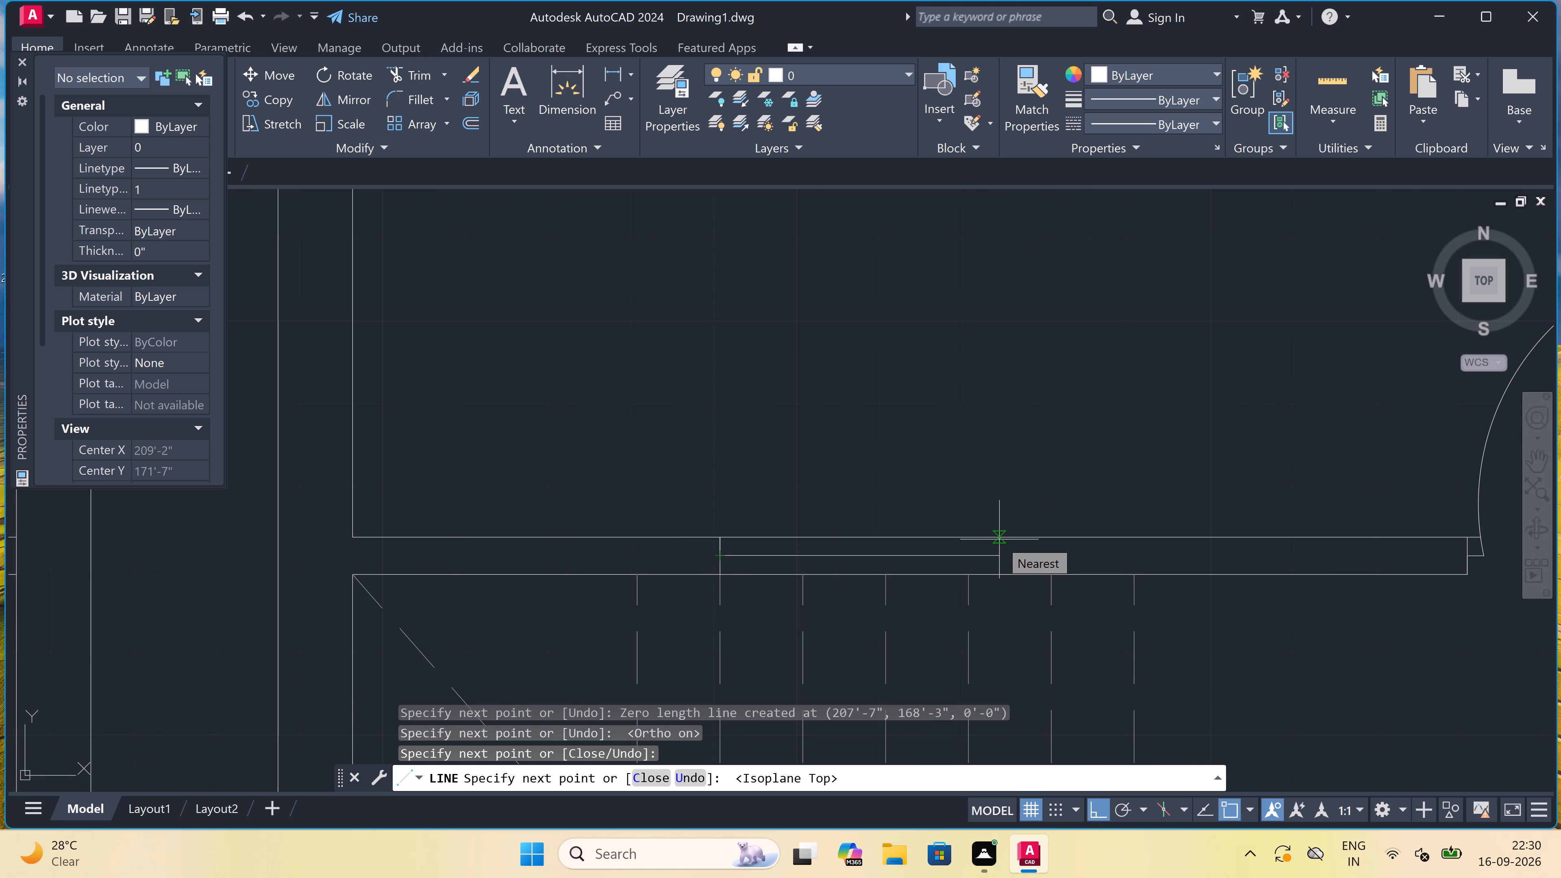
key(Escape)
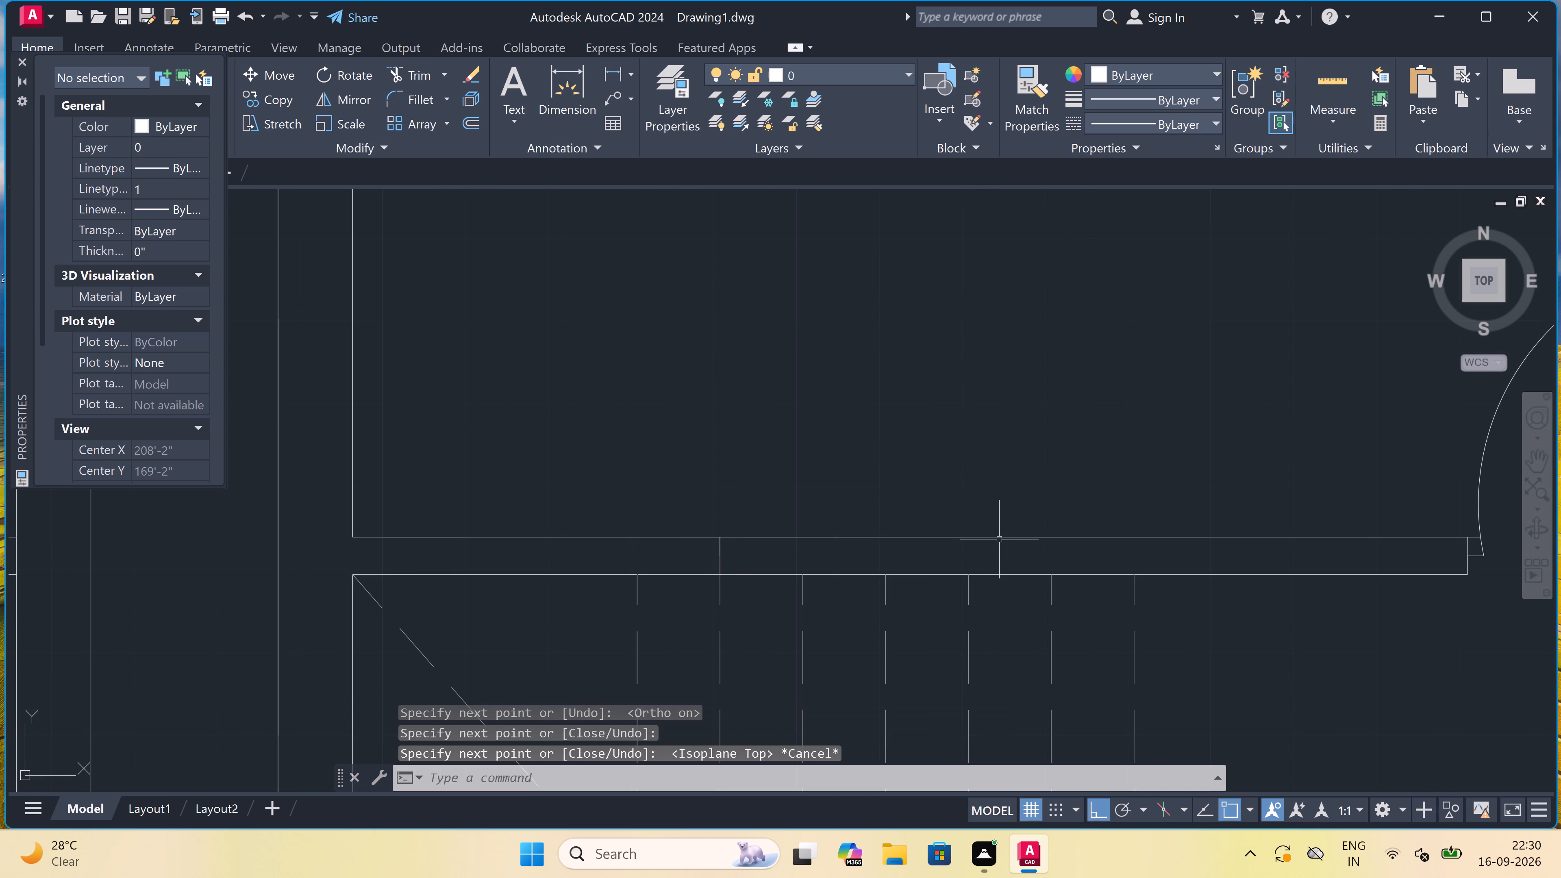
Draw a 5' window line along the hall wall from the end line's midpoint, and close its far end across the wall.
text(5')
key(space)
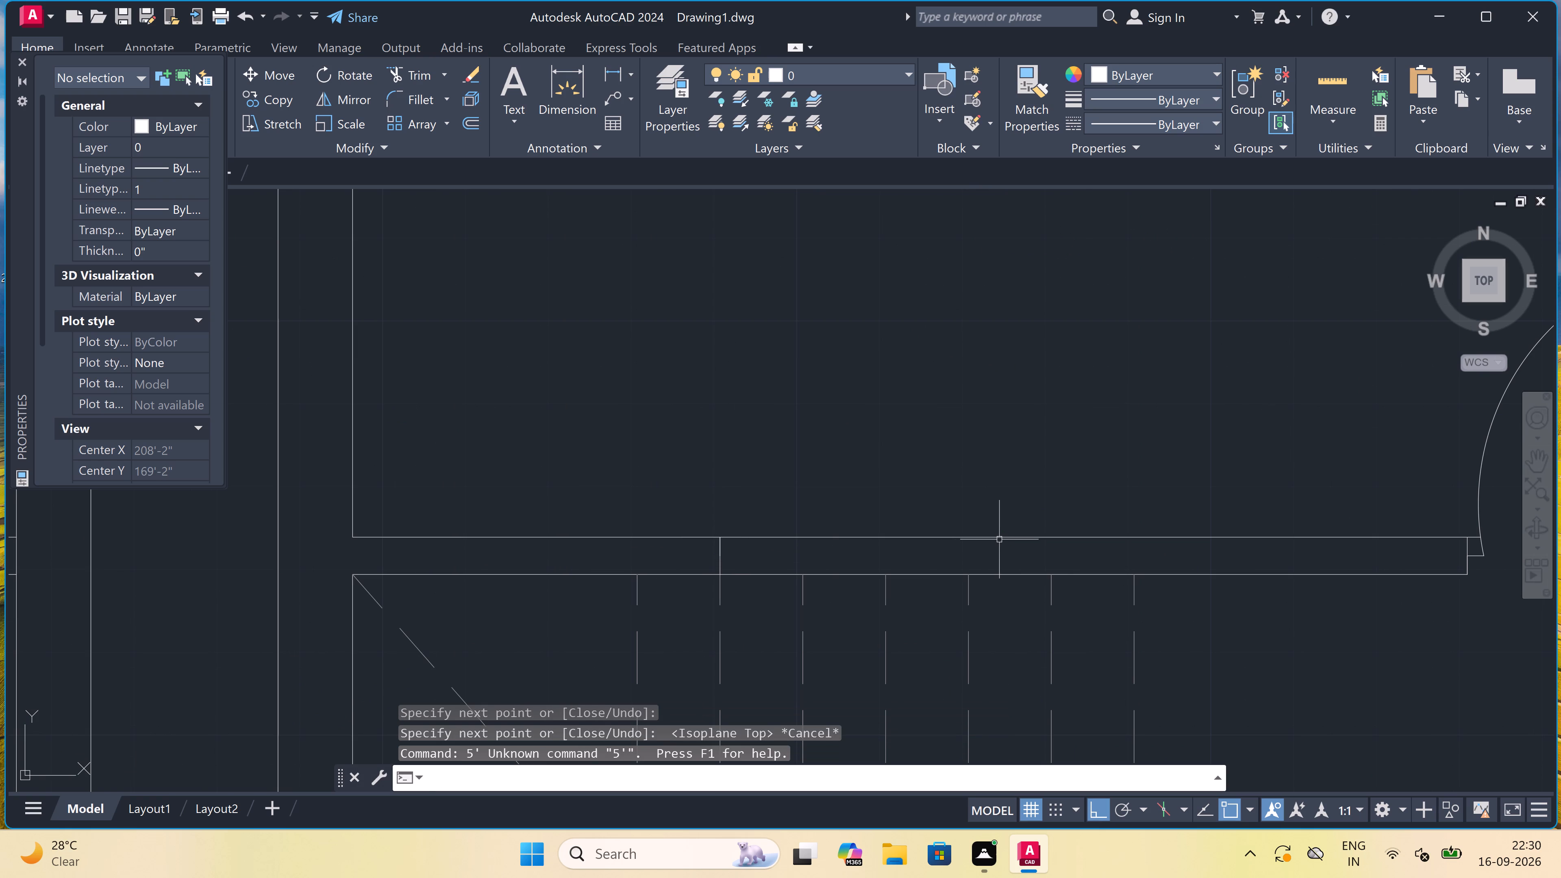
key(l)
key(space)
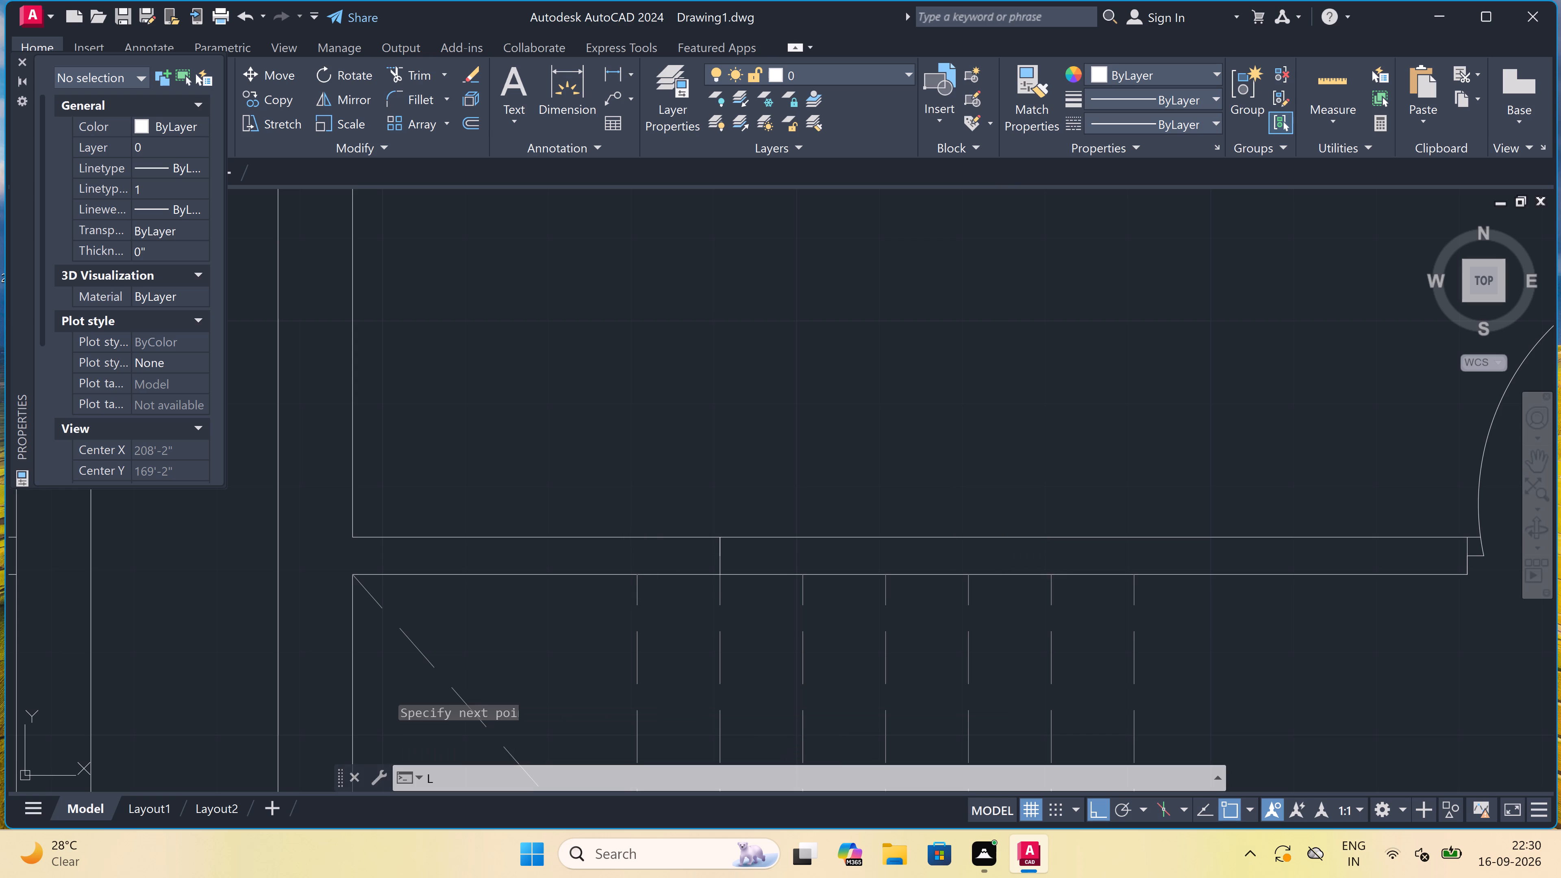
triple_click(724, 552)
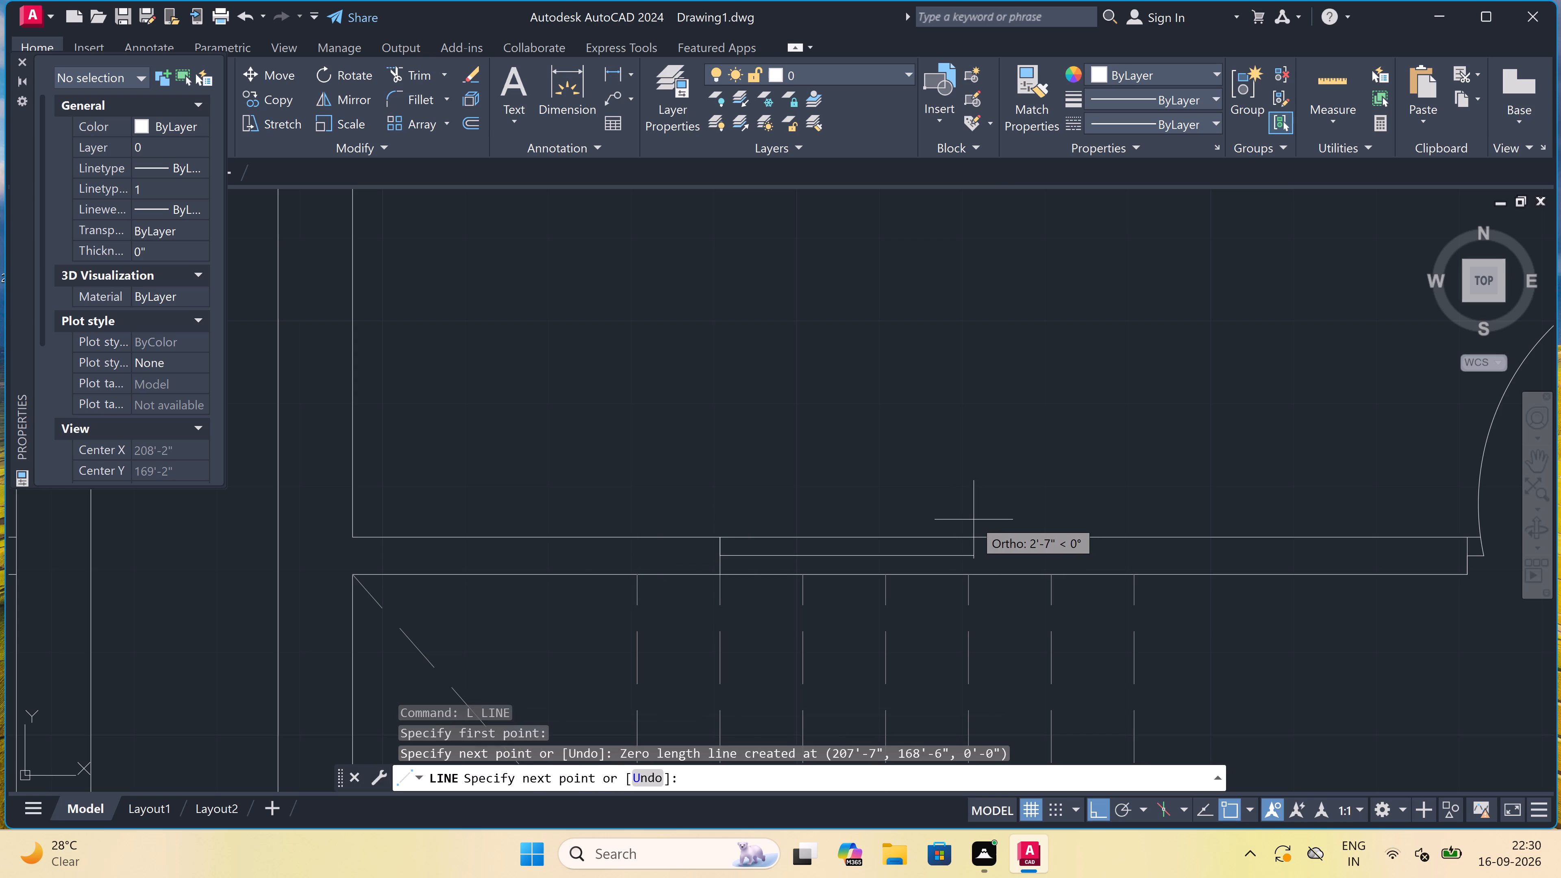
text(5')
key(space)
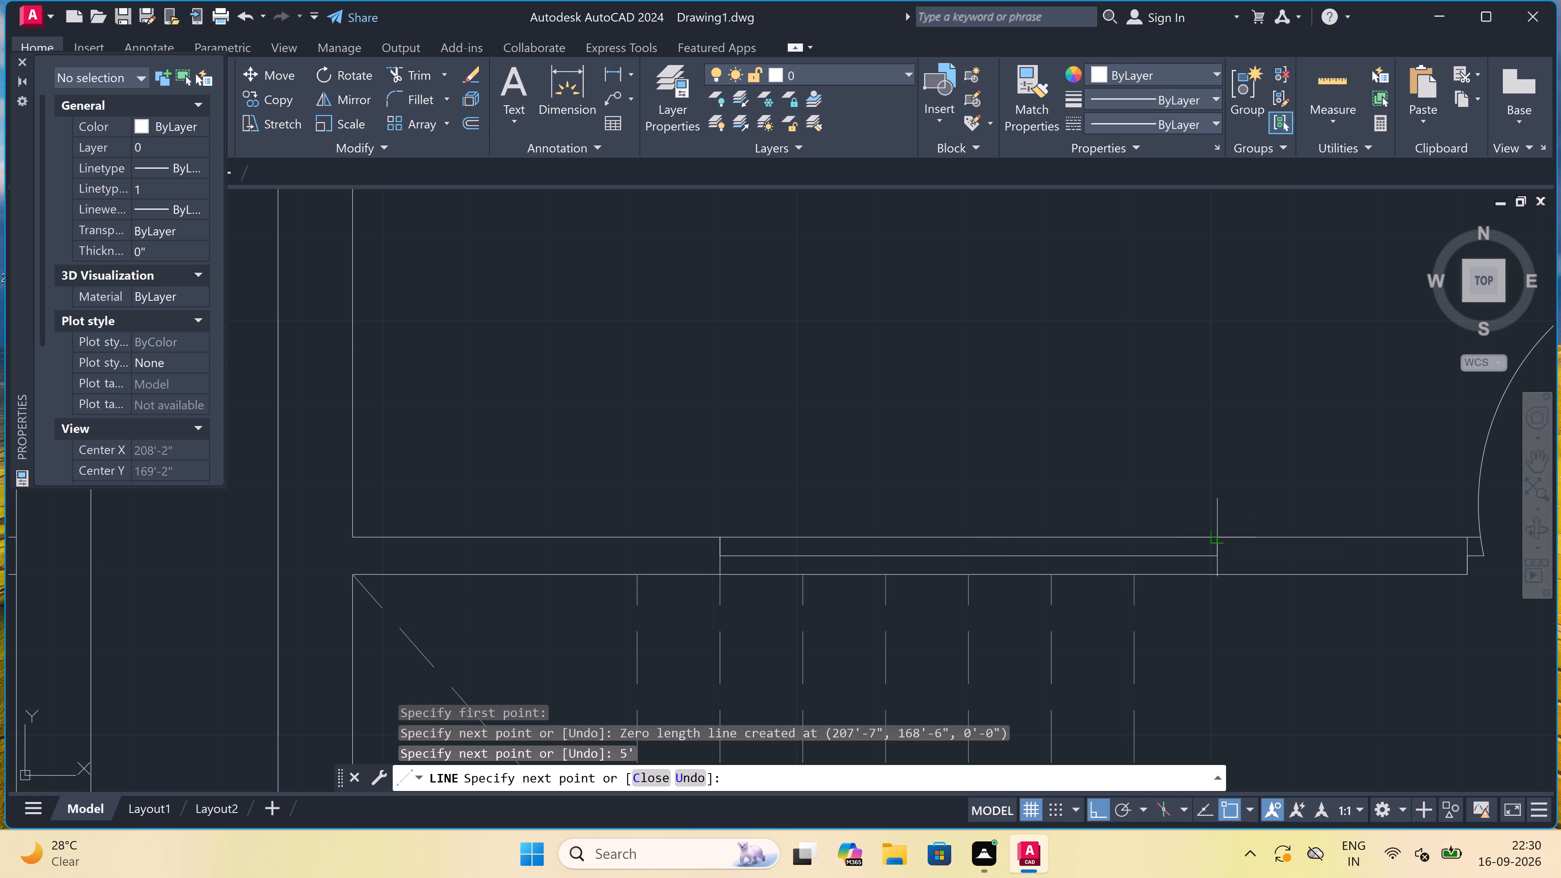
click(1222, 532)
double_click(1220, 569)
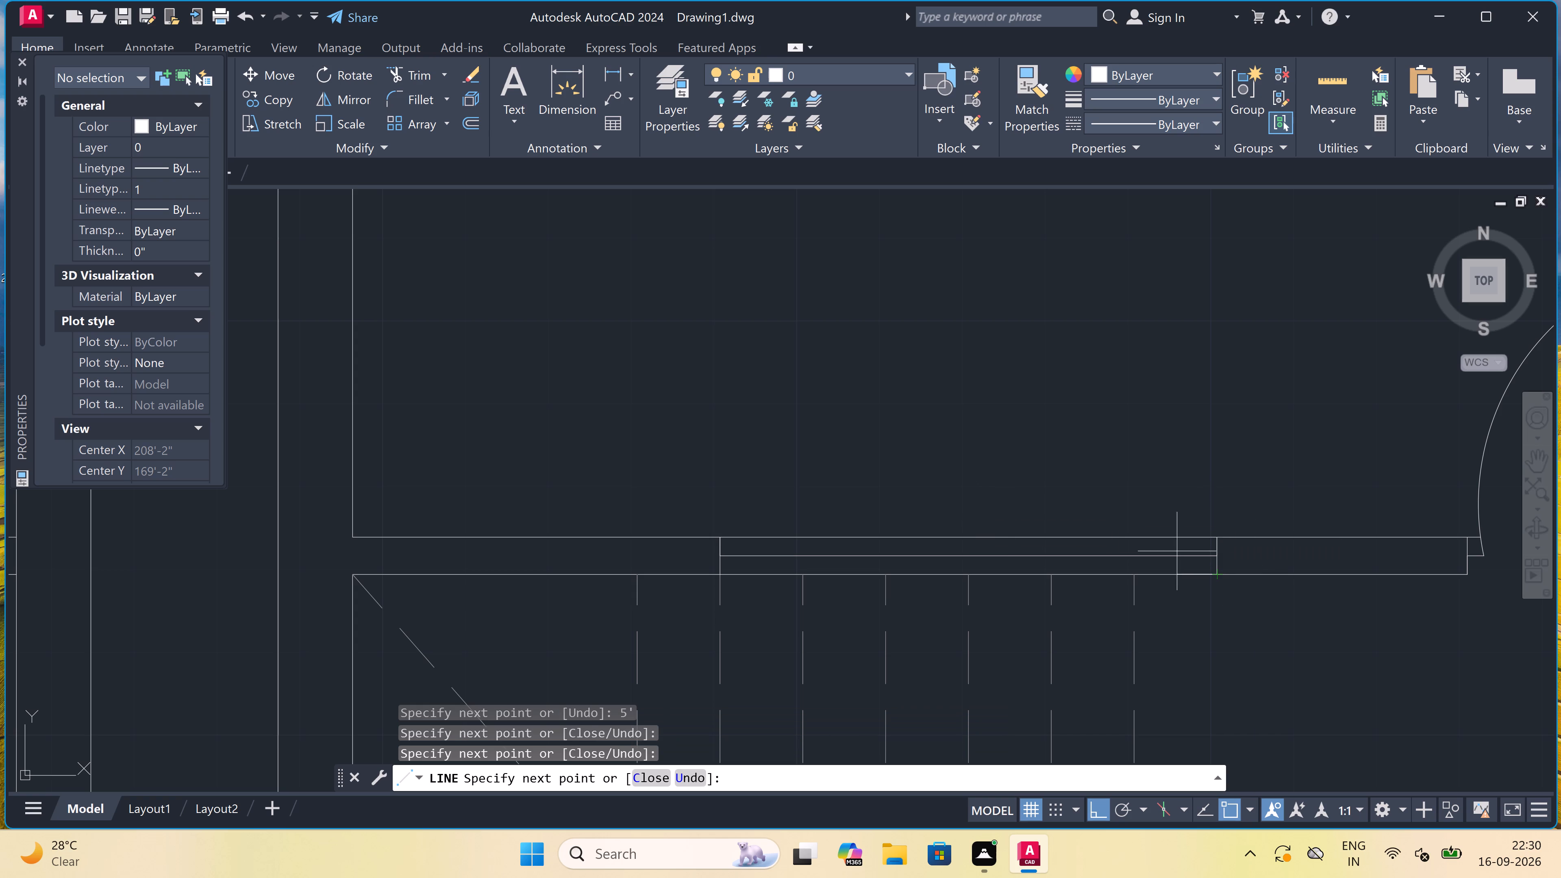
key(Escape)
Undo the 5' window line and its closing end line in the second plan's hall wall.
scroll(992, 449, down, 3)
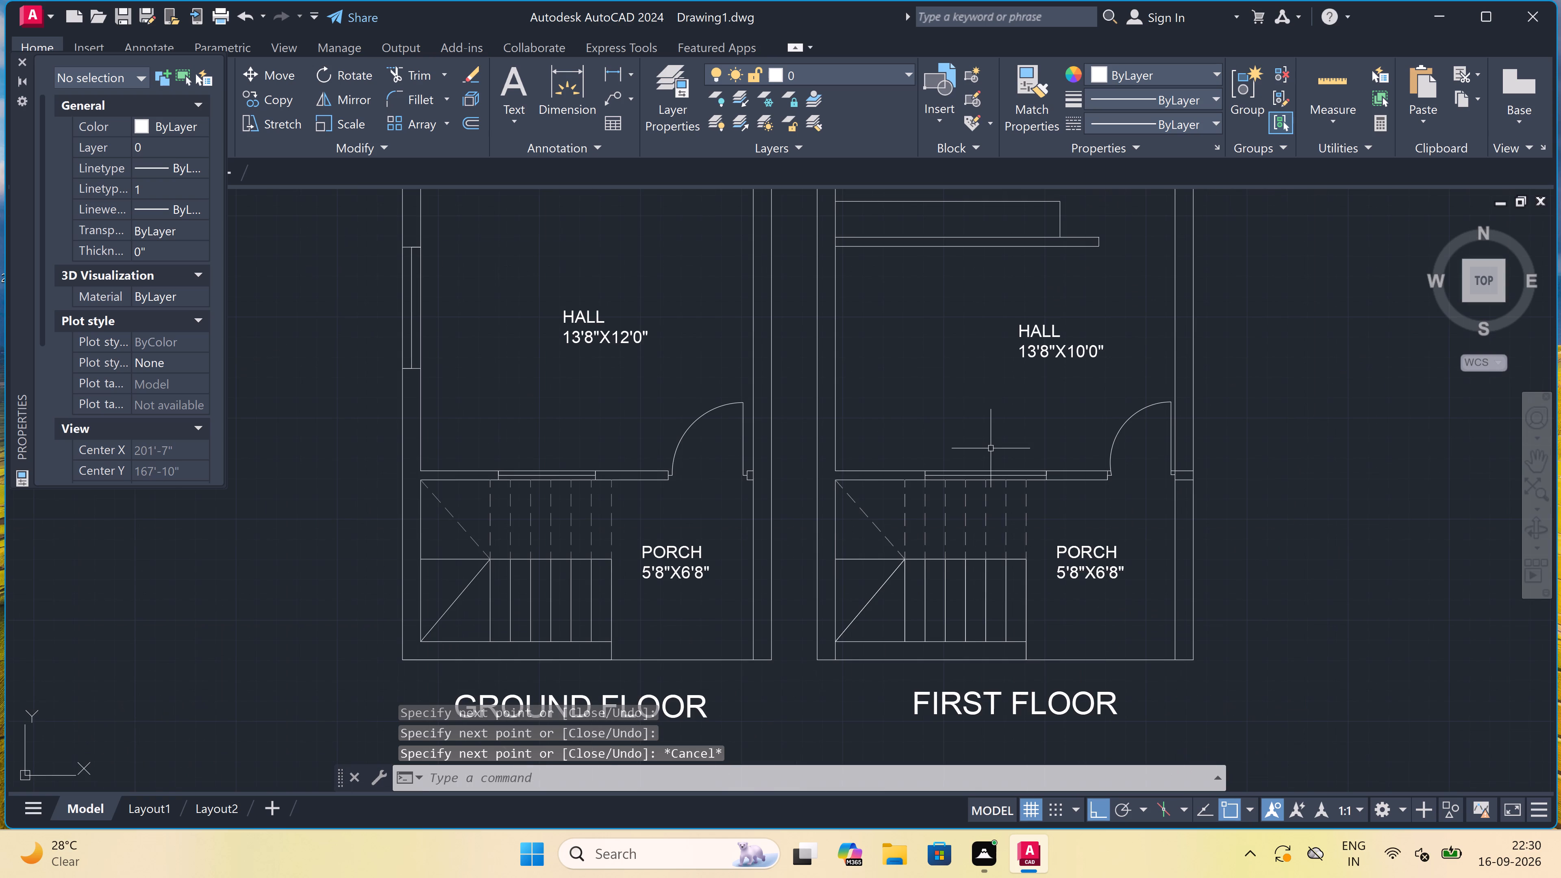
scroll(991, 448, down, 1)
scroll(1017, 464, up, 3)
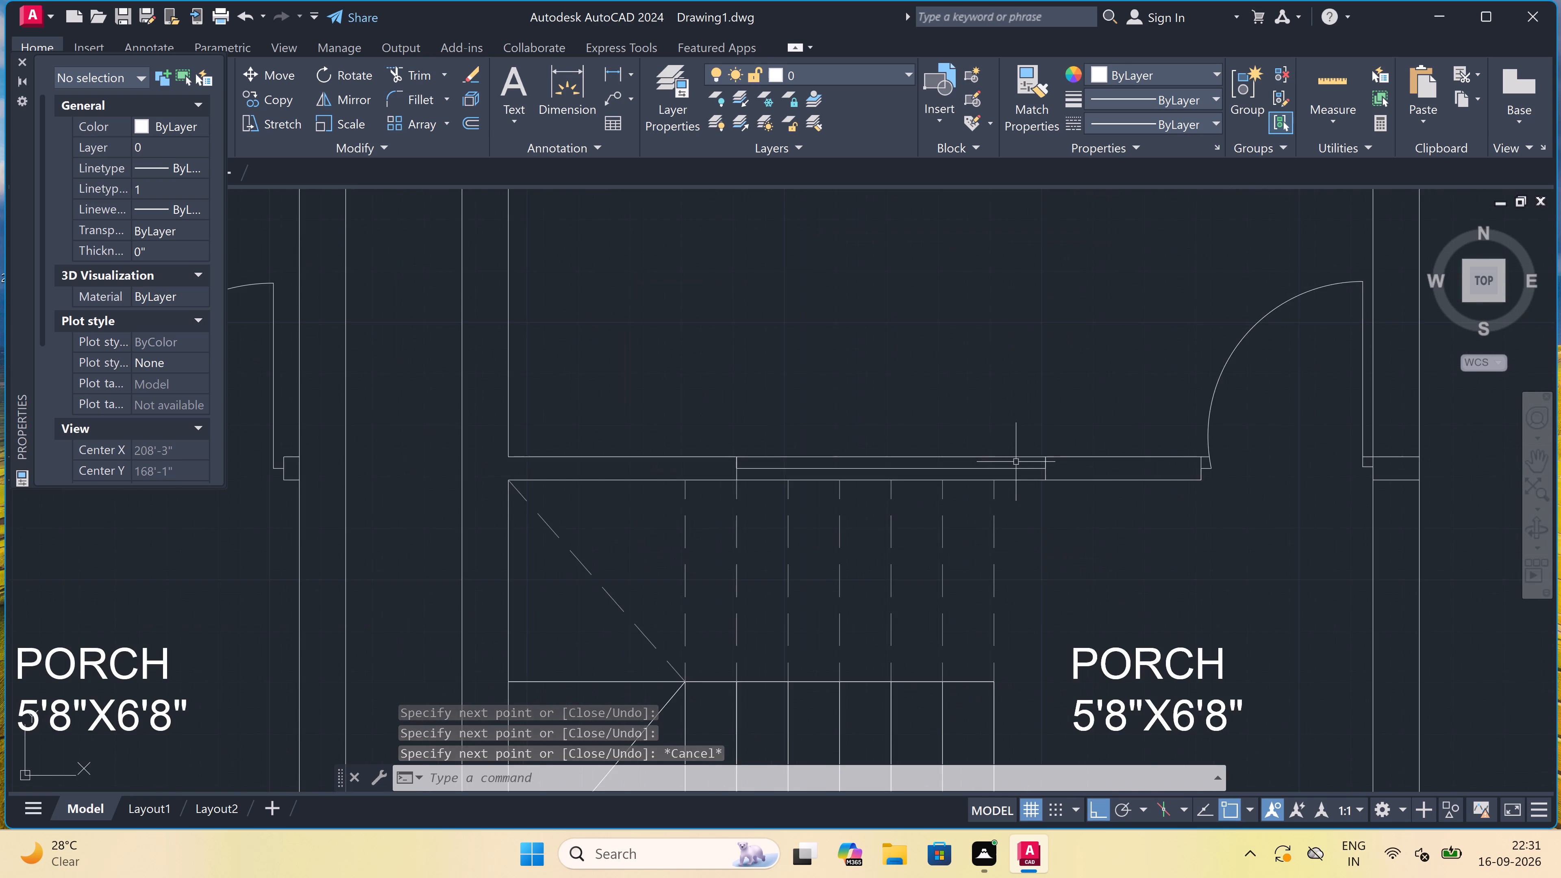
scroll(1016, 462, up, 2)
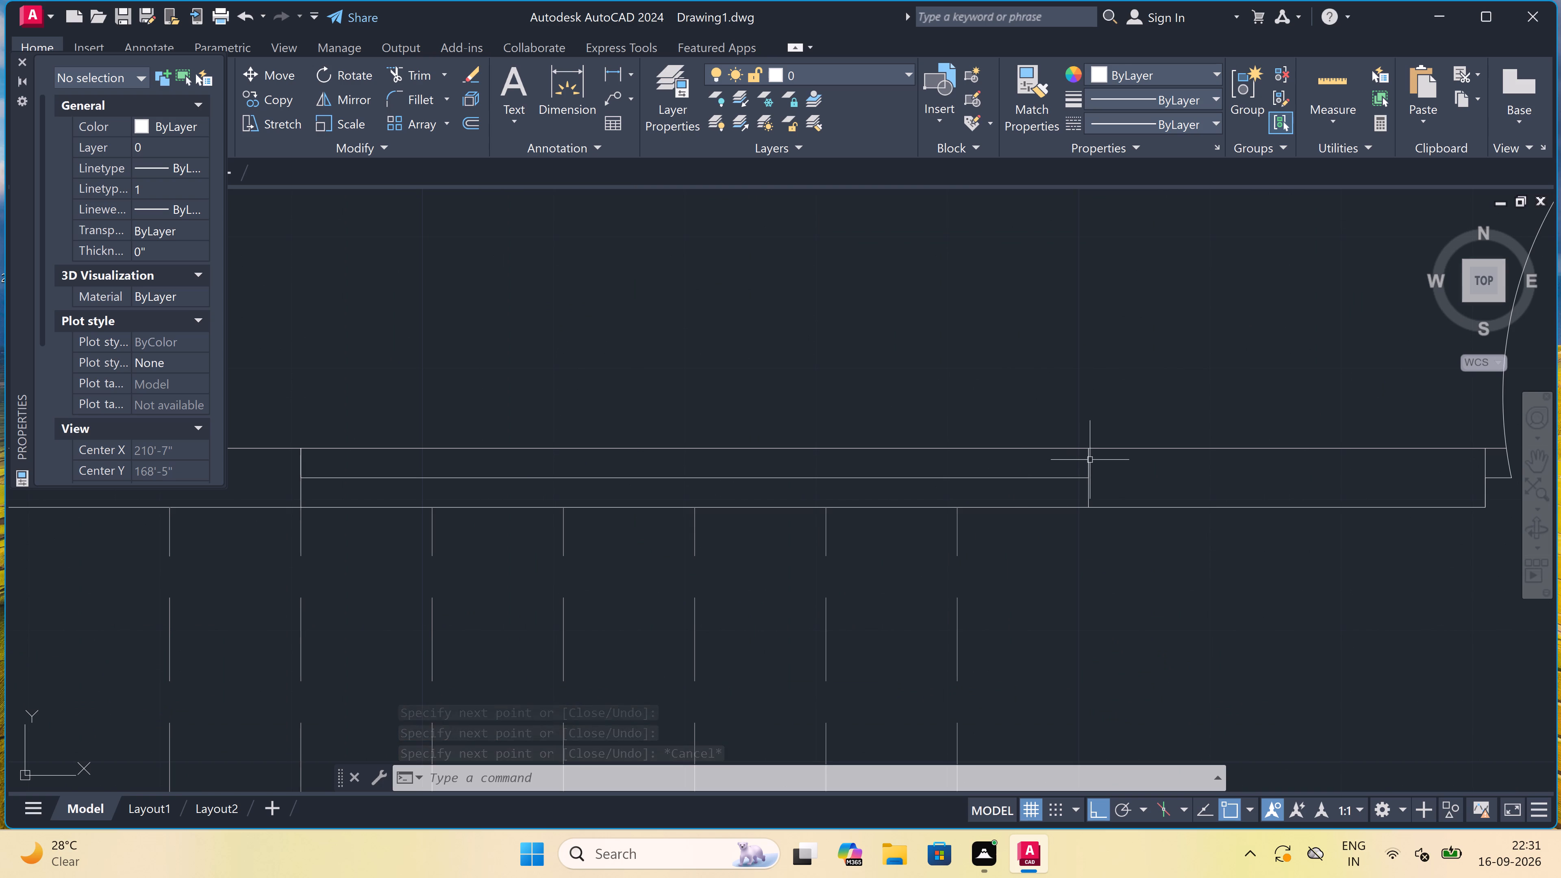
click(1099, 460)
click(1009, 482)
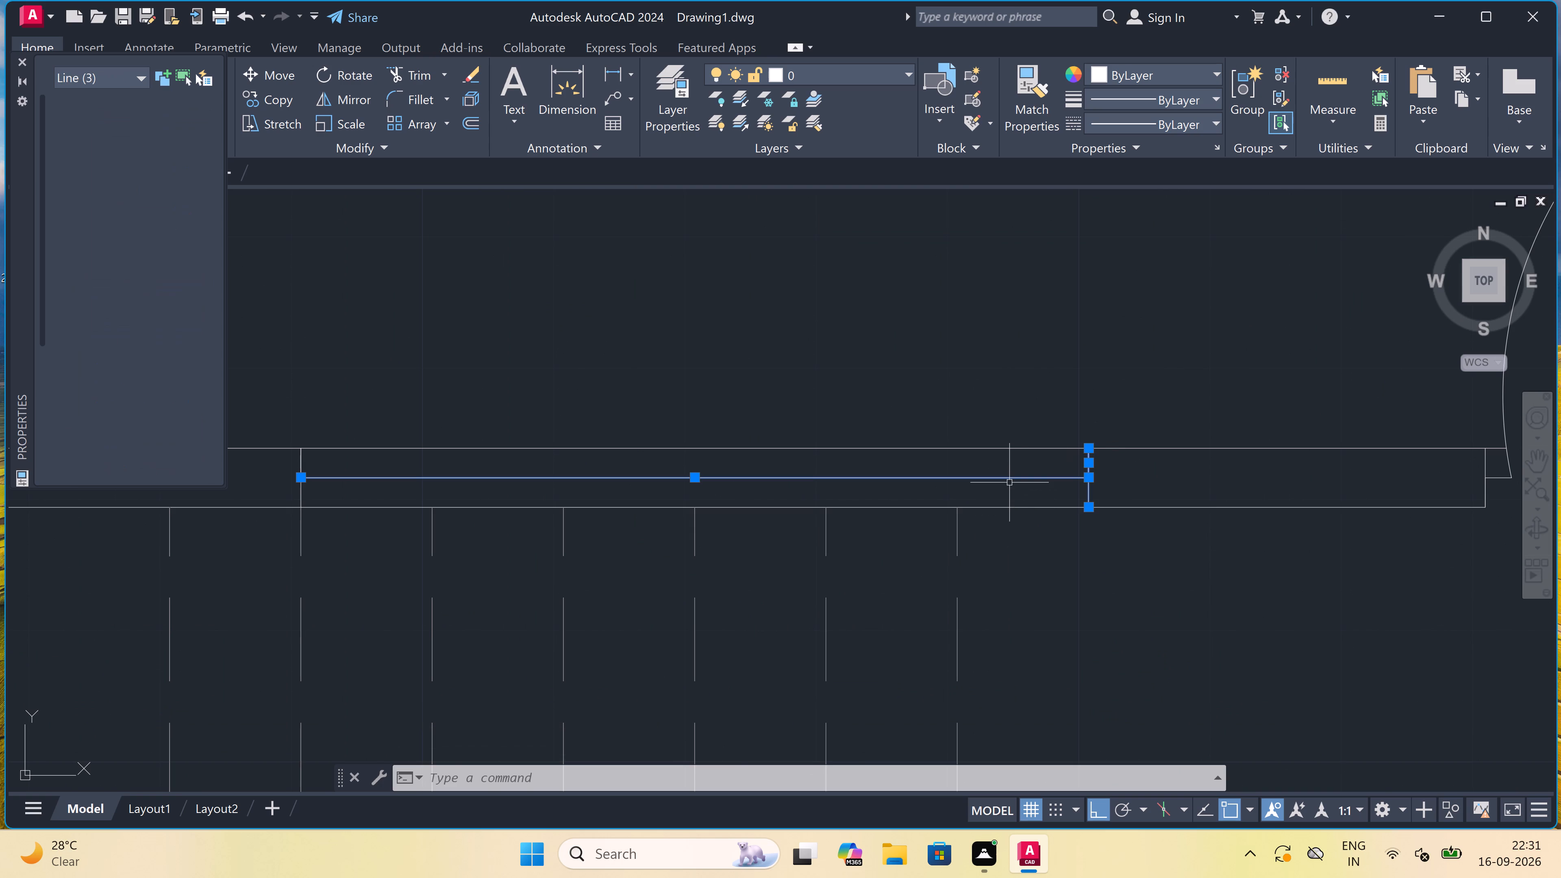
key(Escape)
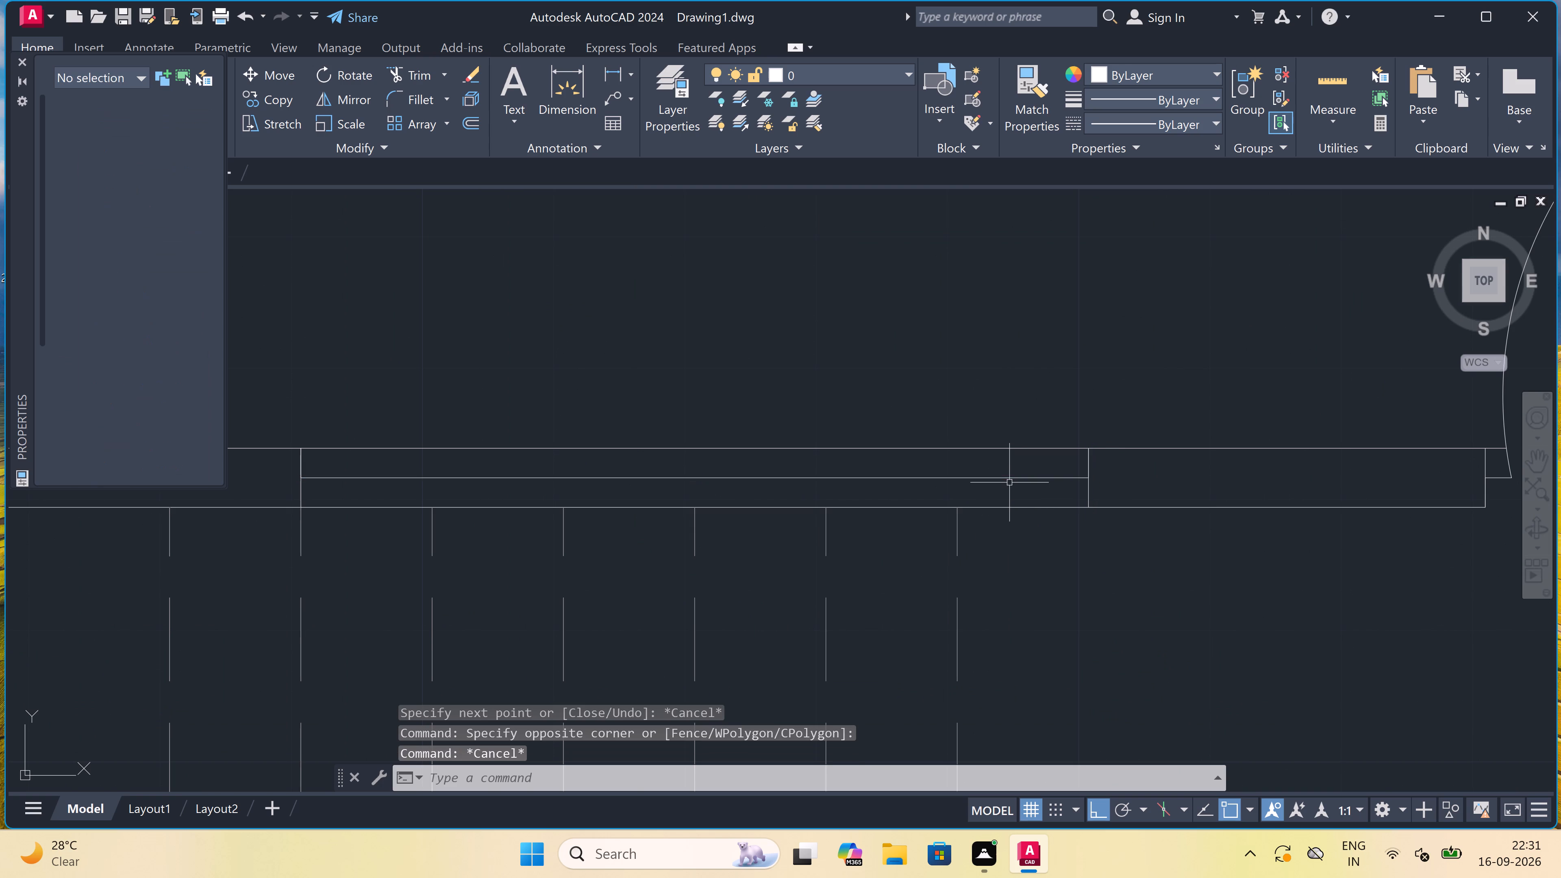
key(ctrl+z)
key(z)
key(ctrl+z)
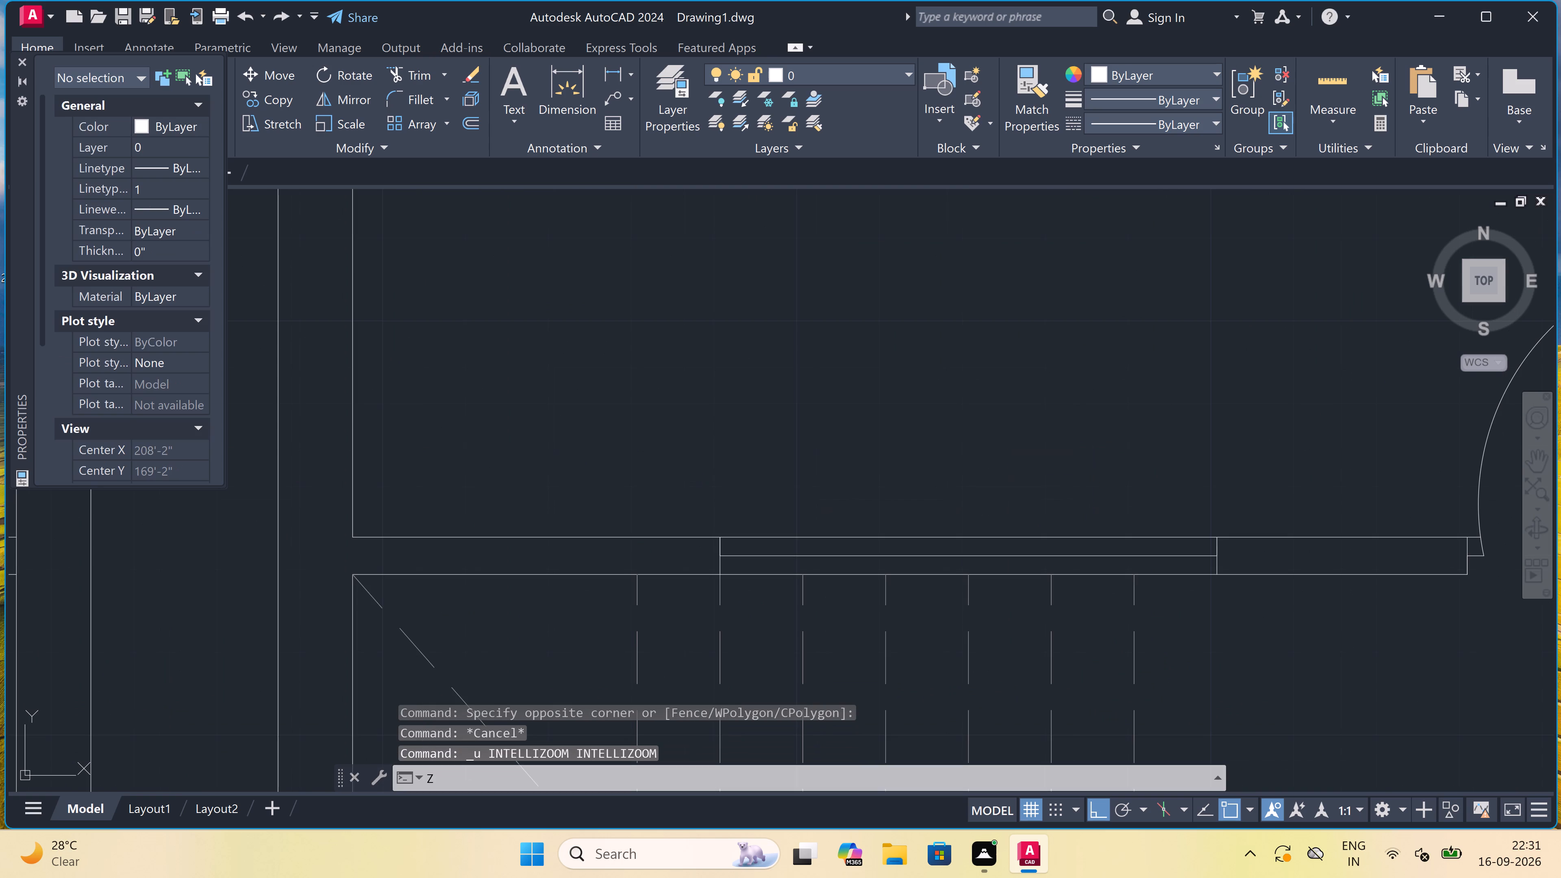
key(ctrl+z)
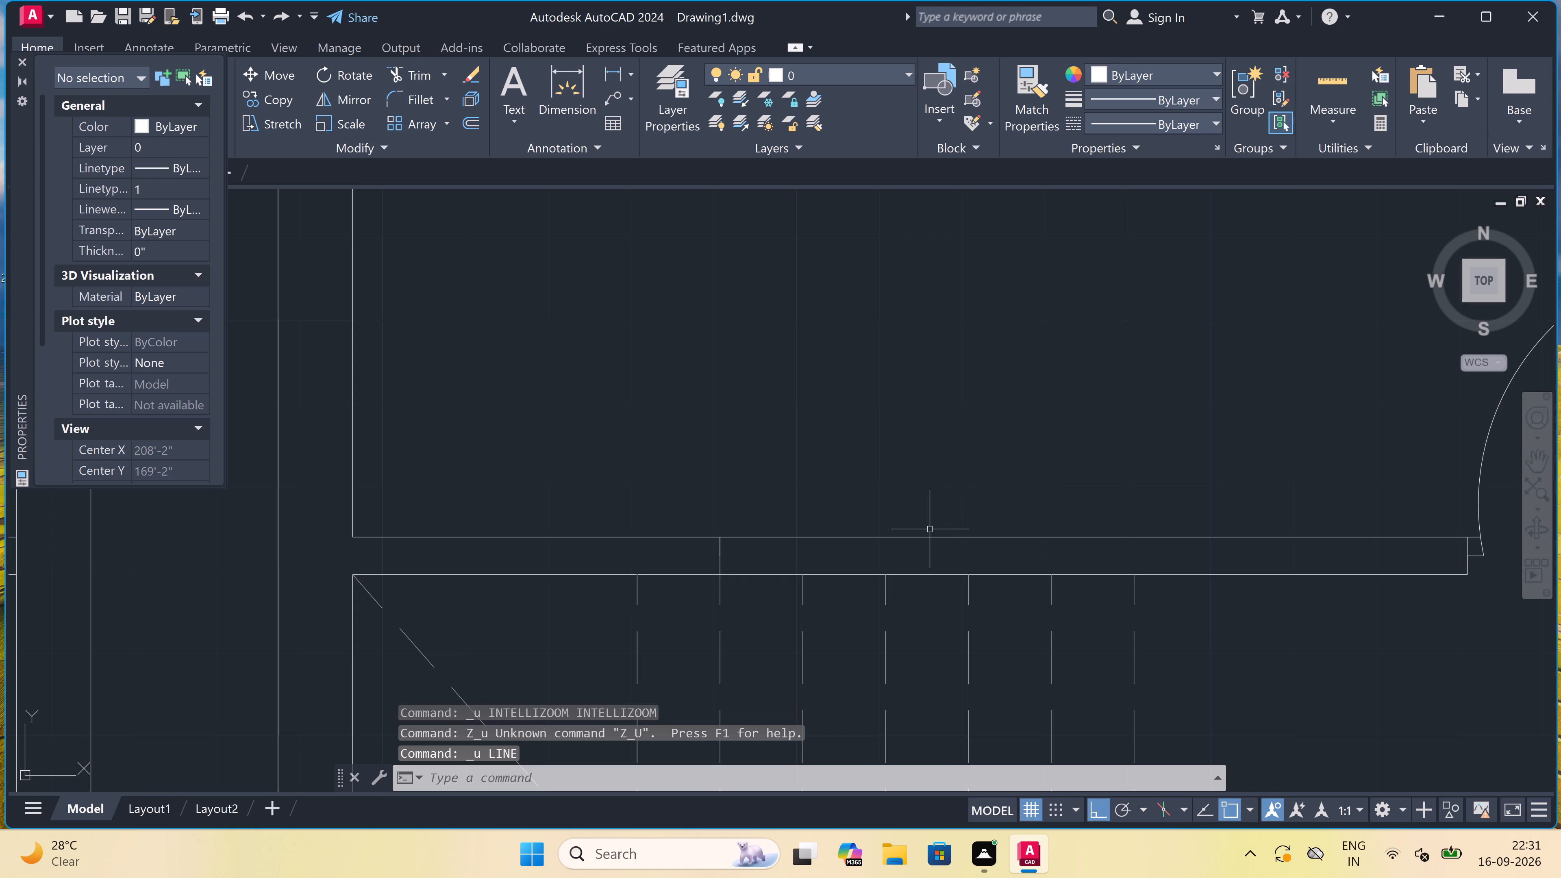
Draw a 4' window line along the second plan's hall wall from the end line's midpoint, and close its far end across the wall.
key(l)
key(space)
scroll(754, 573, up, 1)
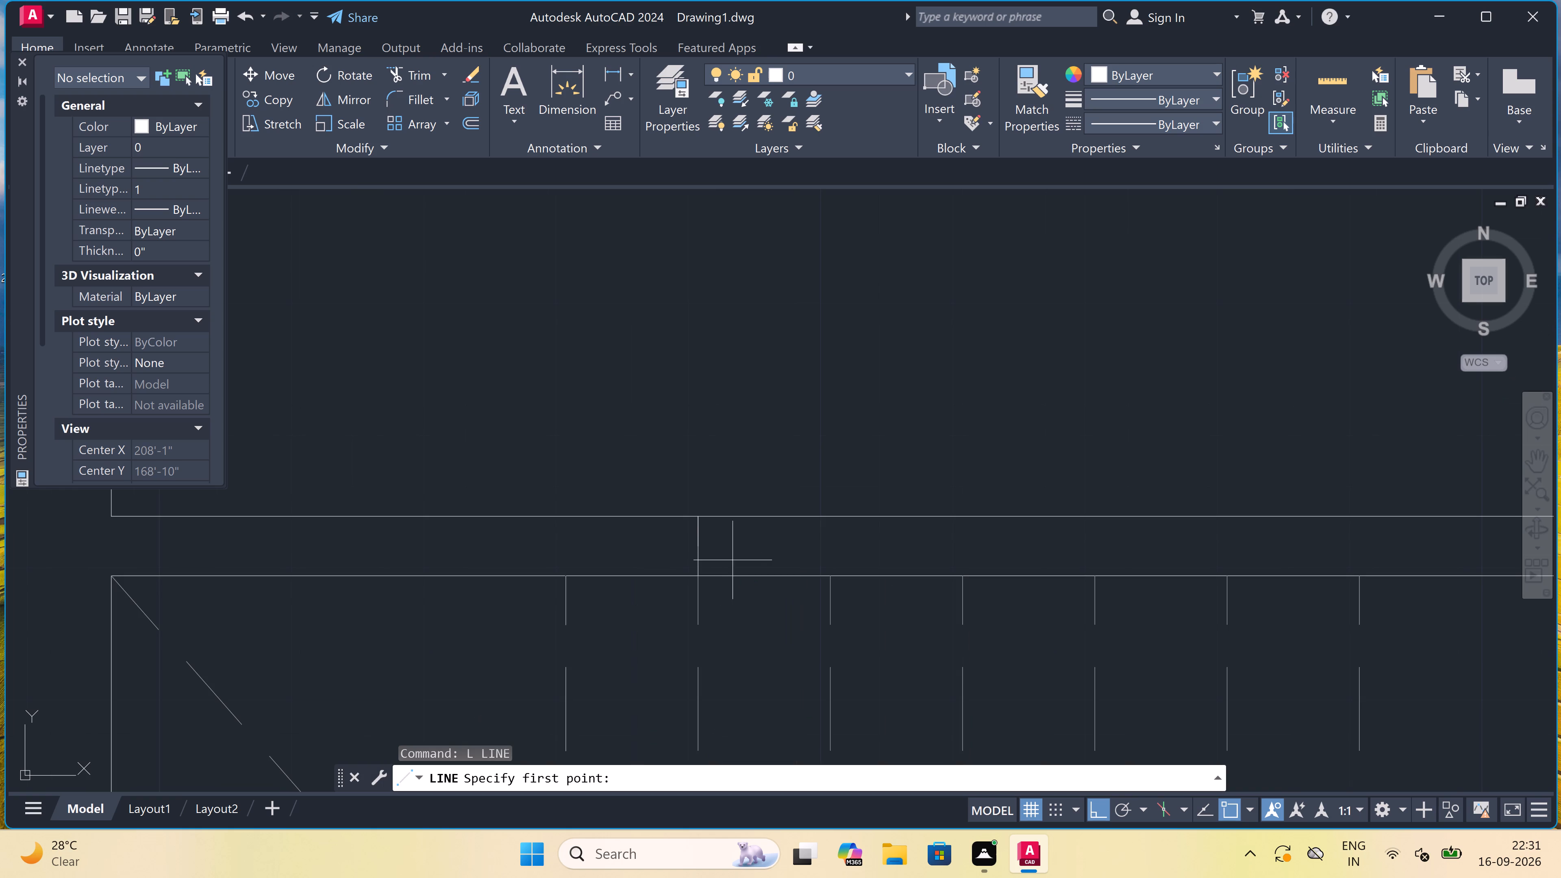
click(698, 544)
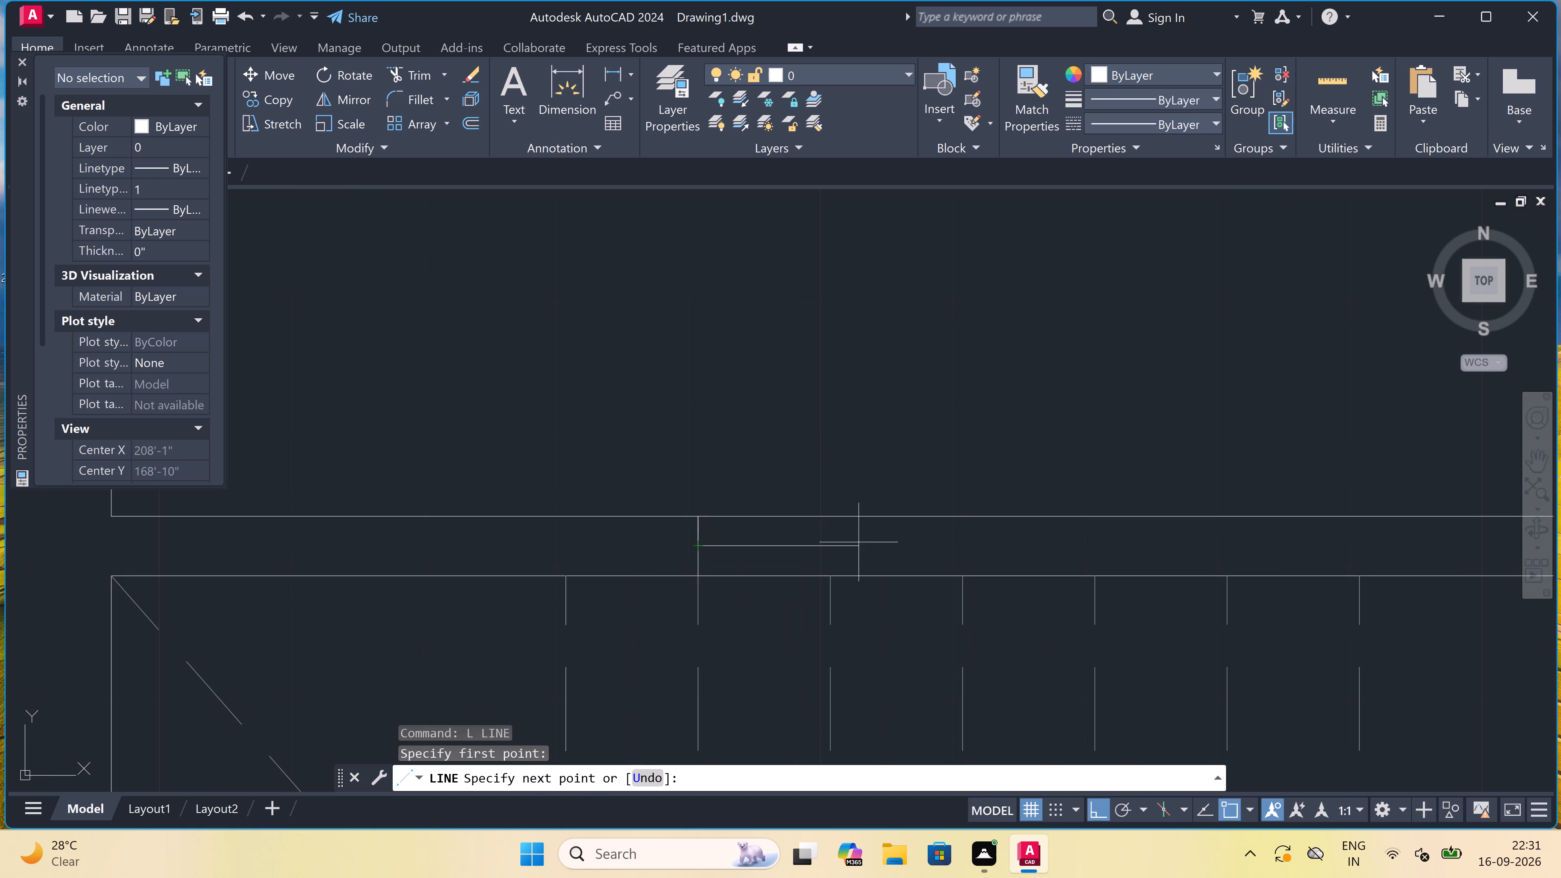
text(4')
key(space)
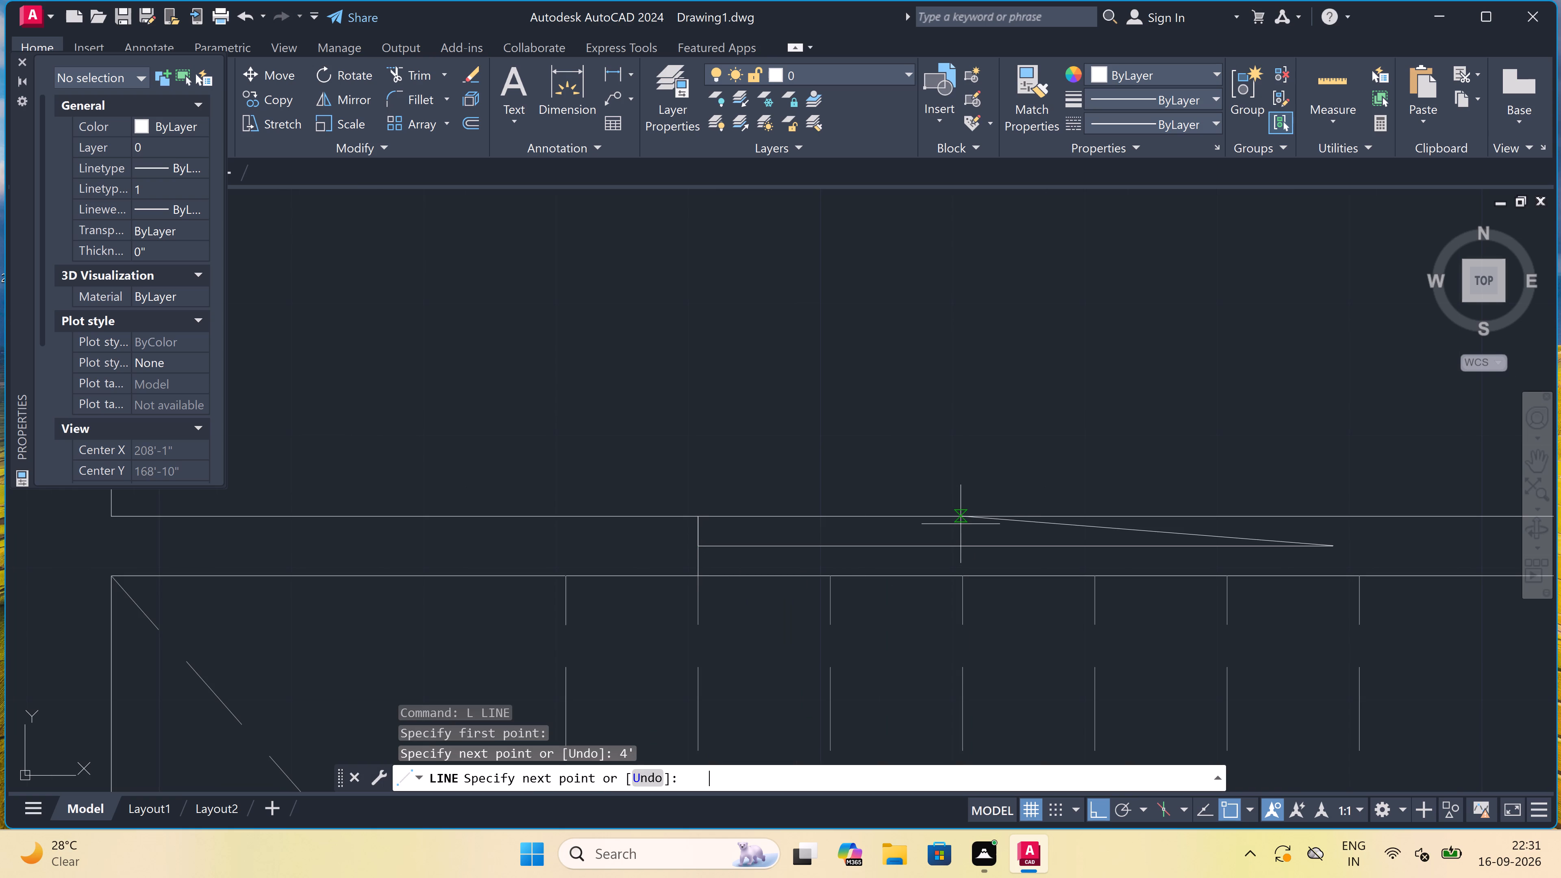
scroll(959, 524, down, 2)
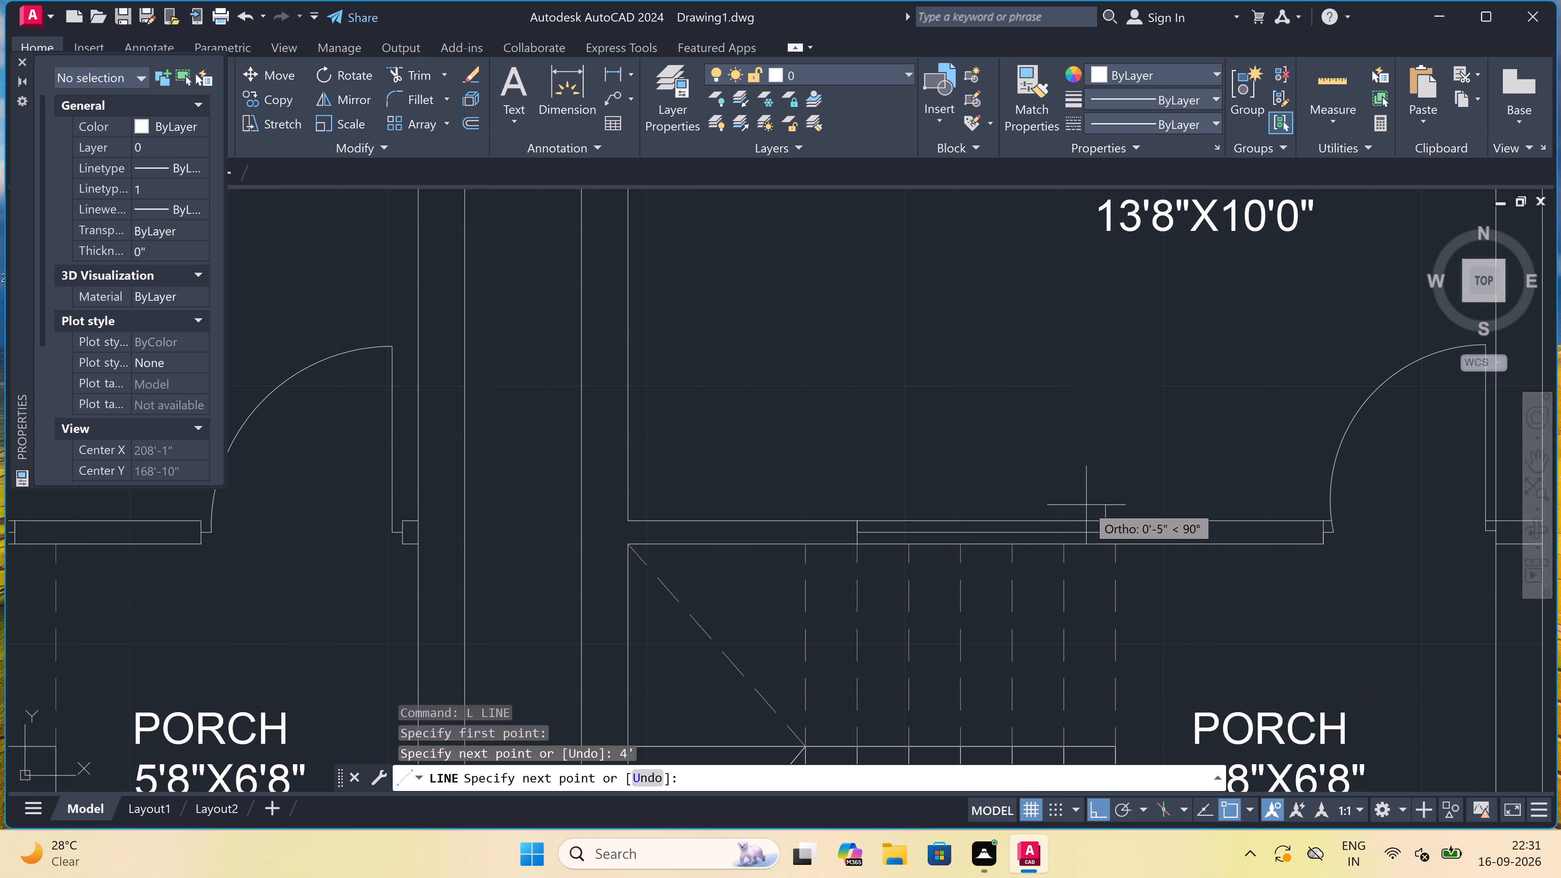
scroll(1093, 508, up, 2)
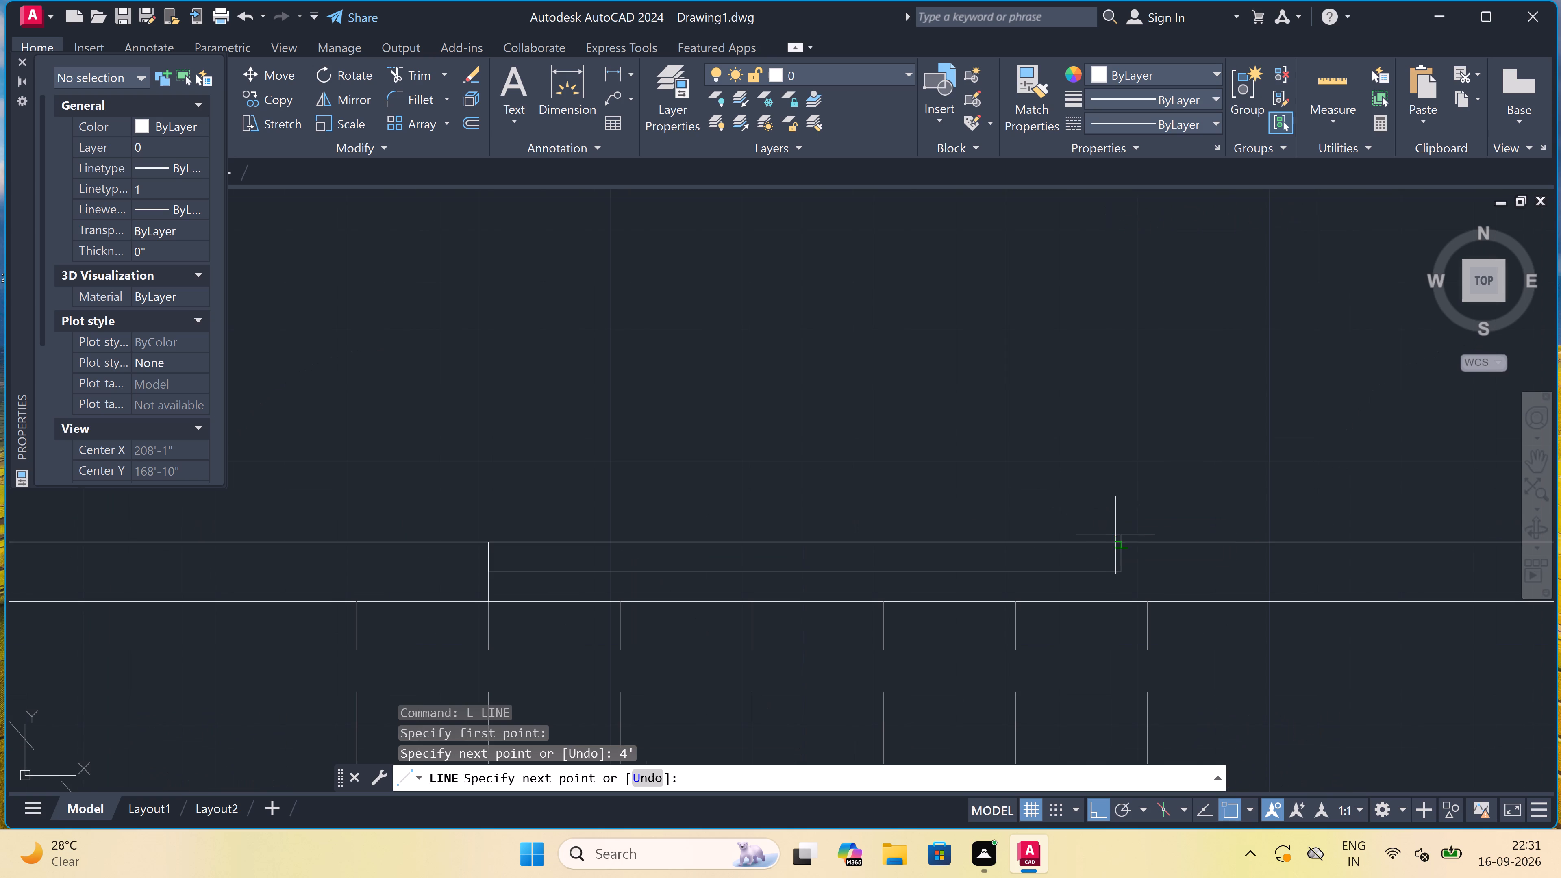
click(1117, 539)
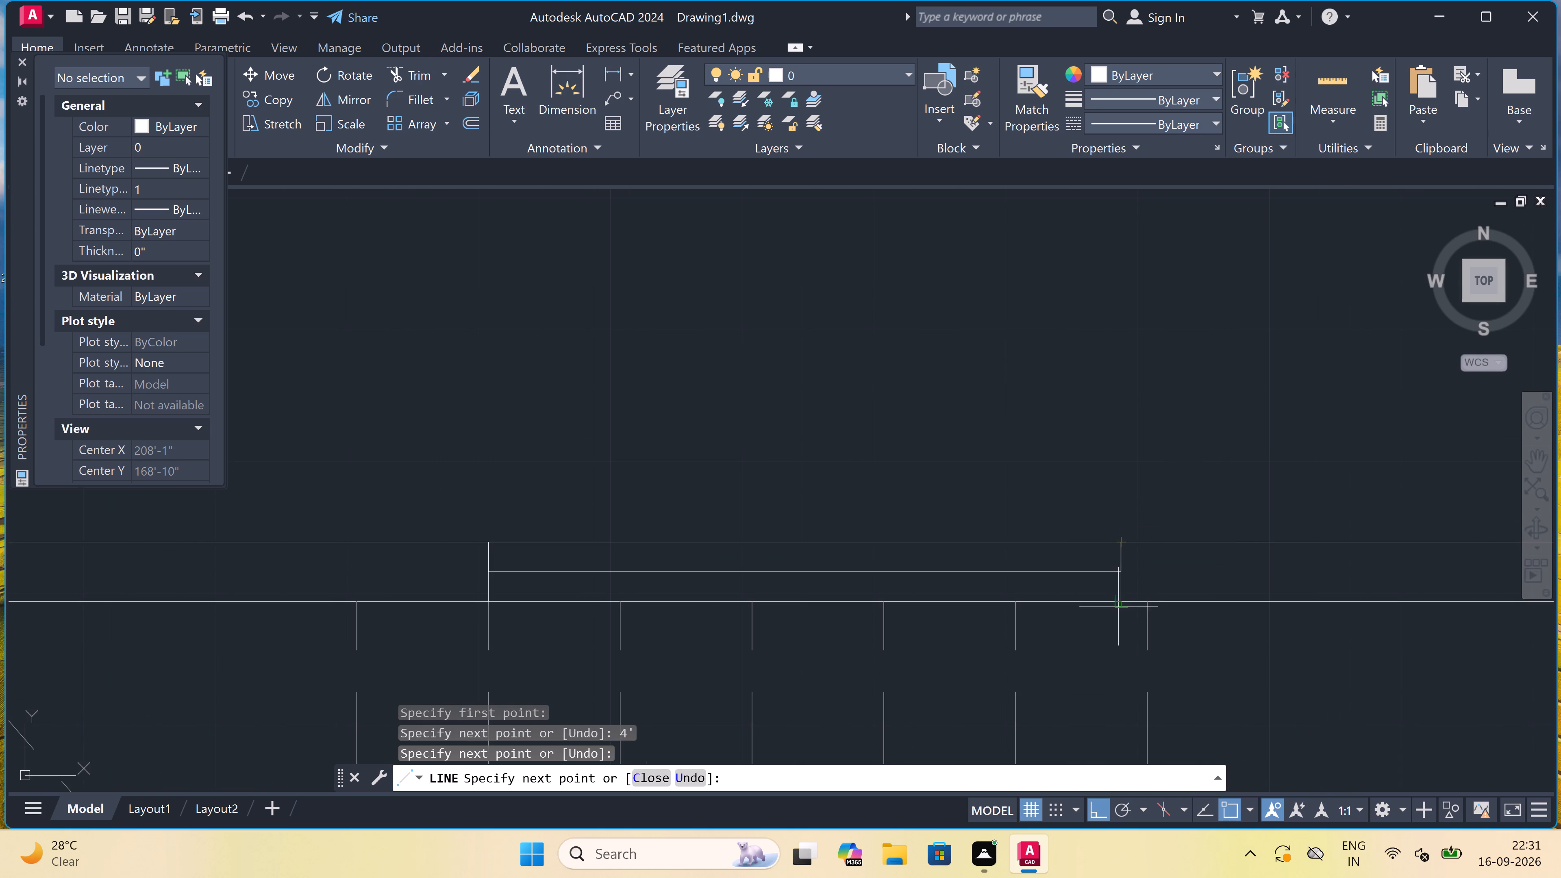
scroll(1118, 606, up, 3)
click(1123, 593)
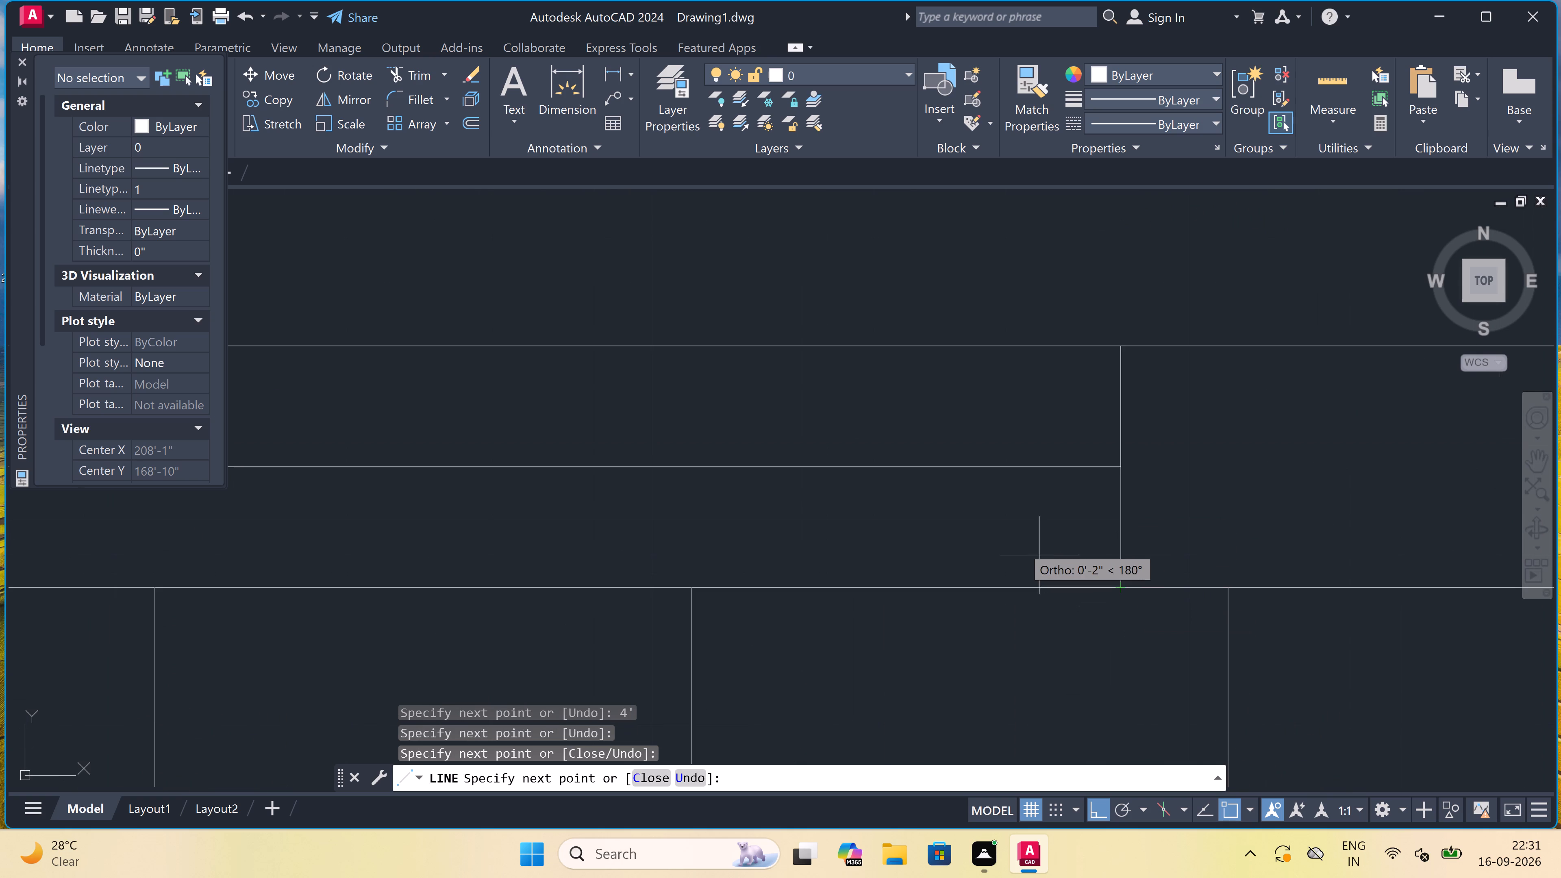
key(Escape)
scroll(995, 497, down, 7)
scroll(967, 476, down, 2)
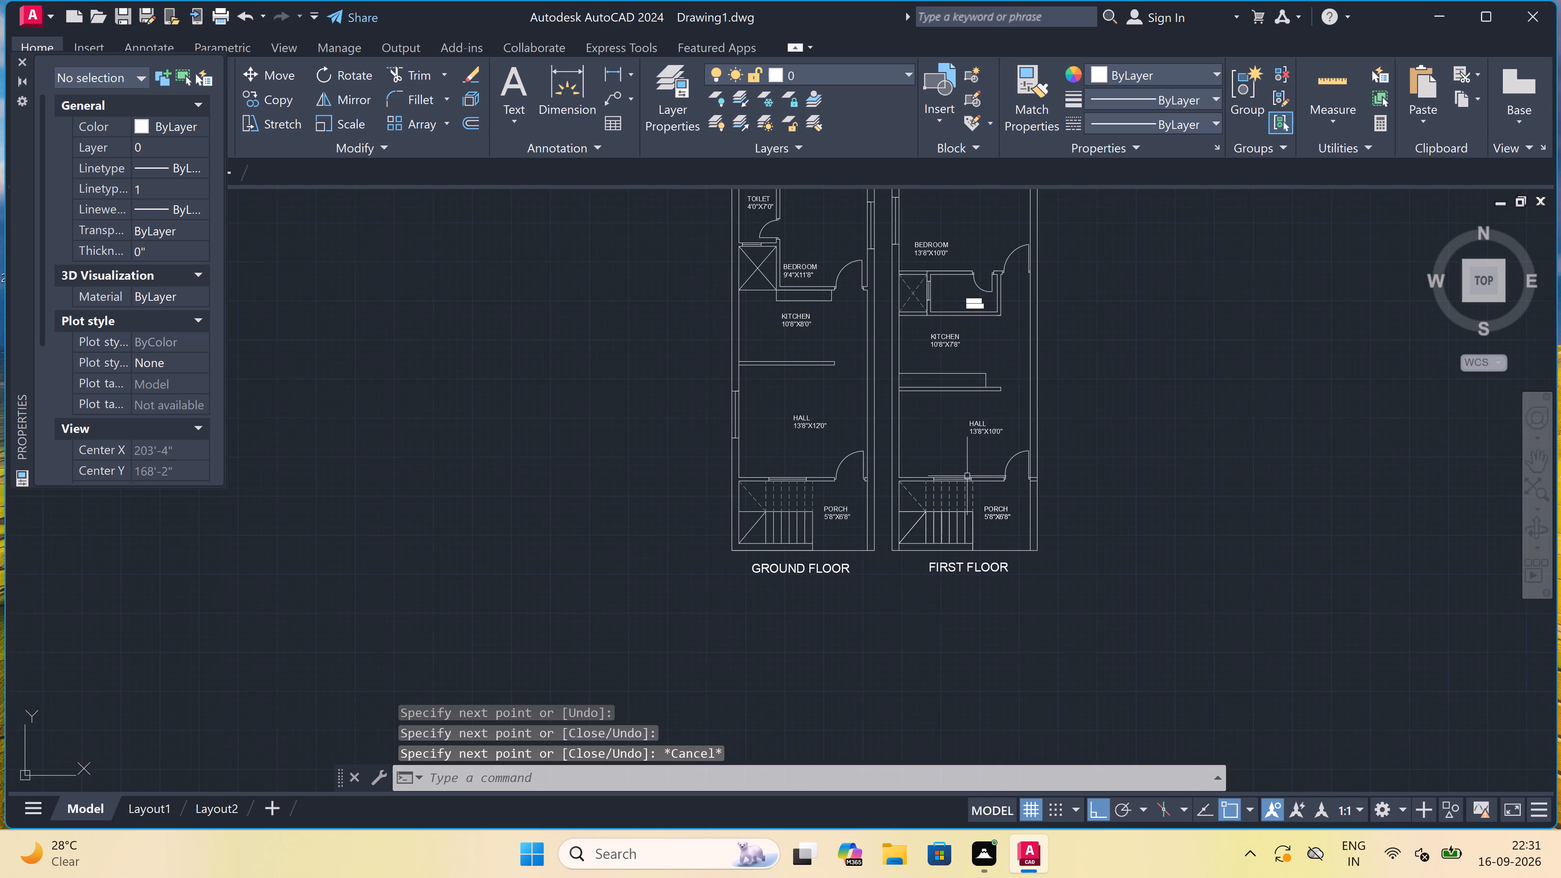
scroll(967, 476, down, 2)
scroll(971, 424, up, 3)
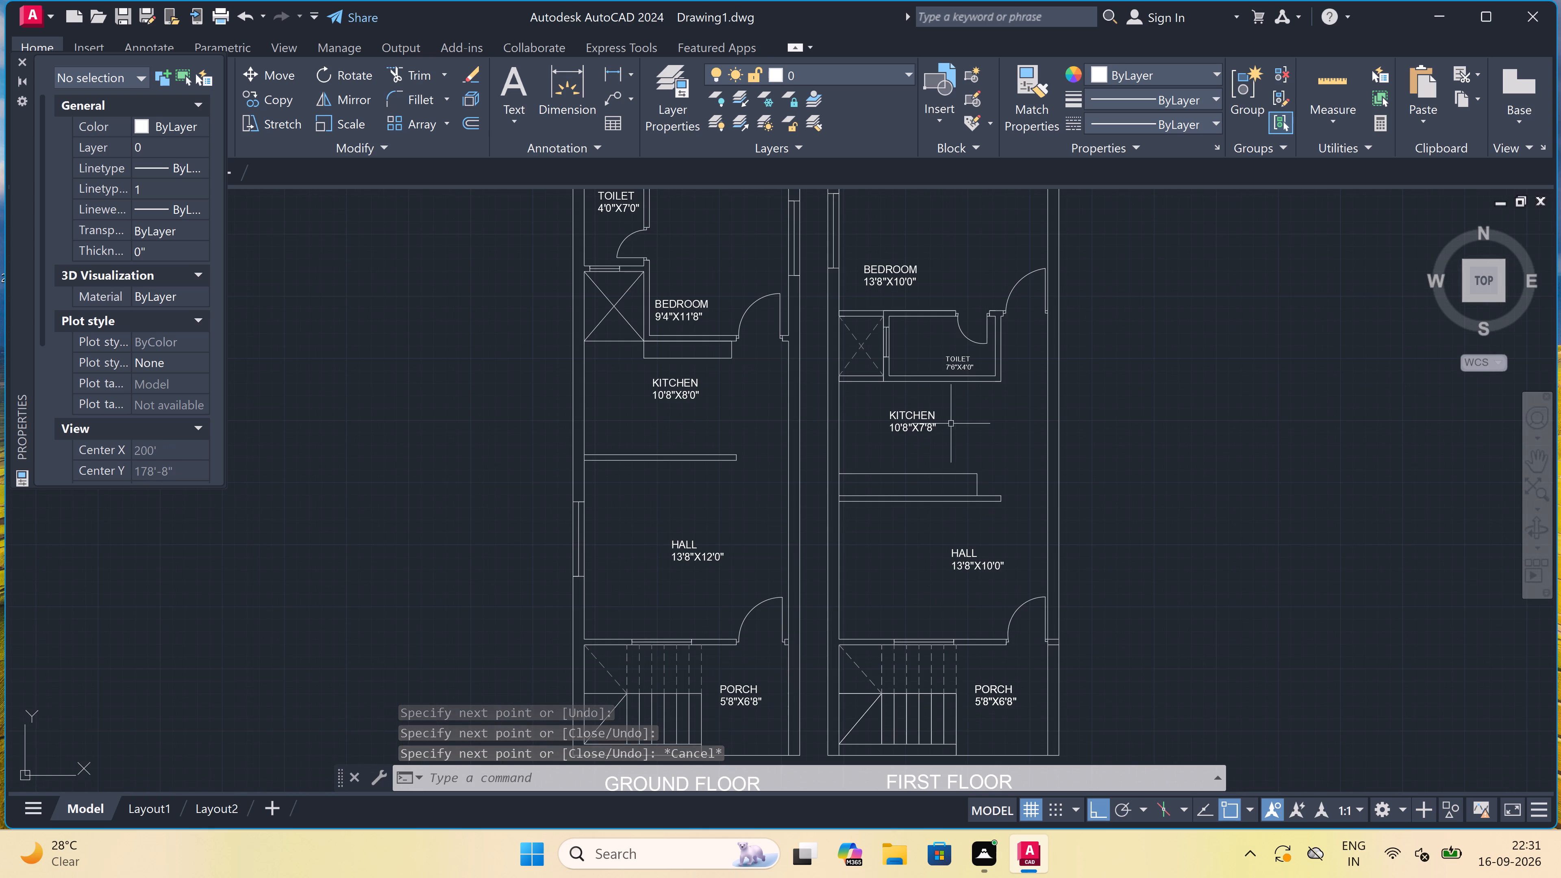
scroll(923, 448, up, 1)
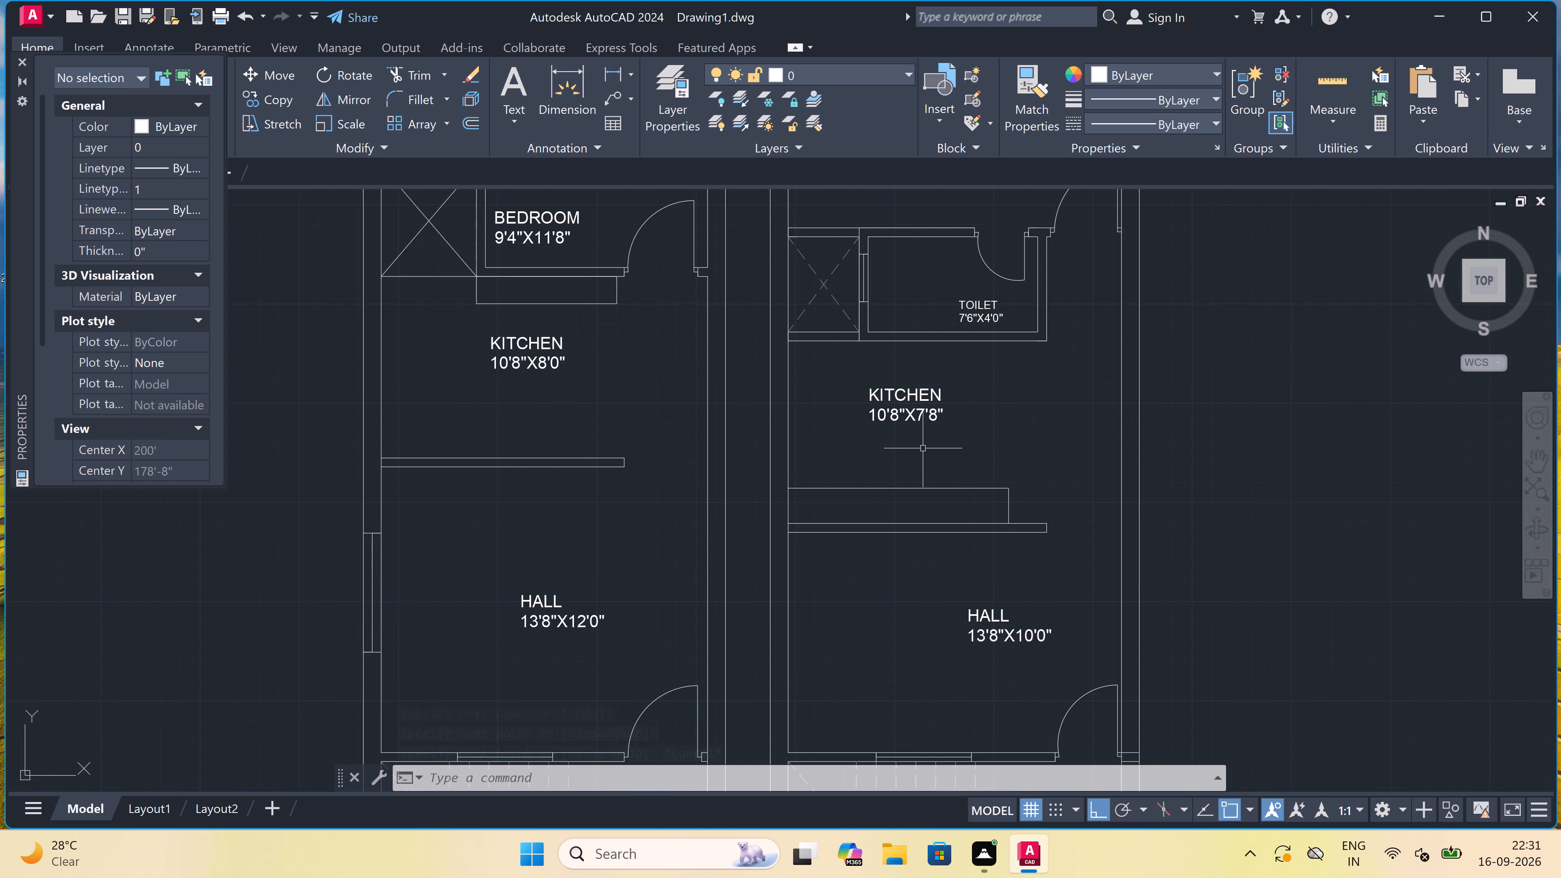
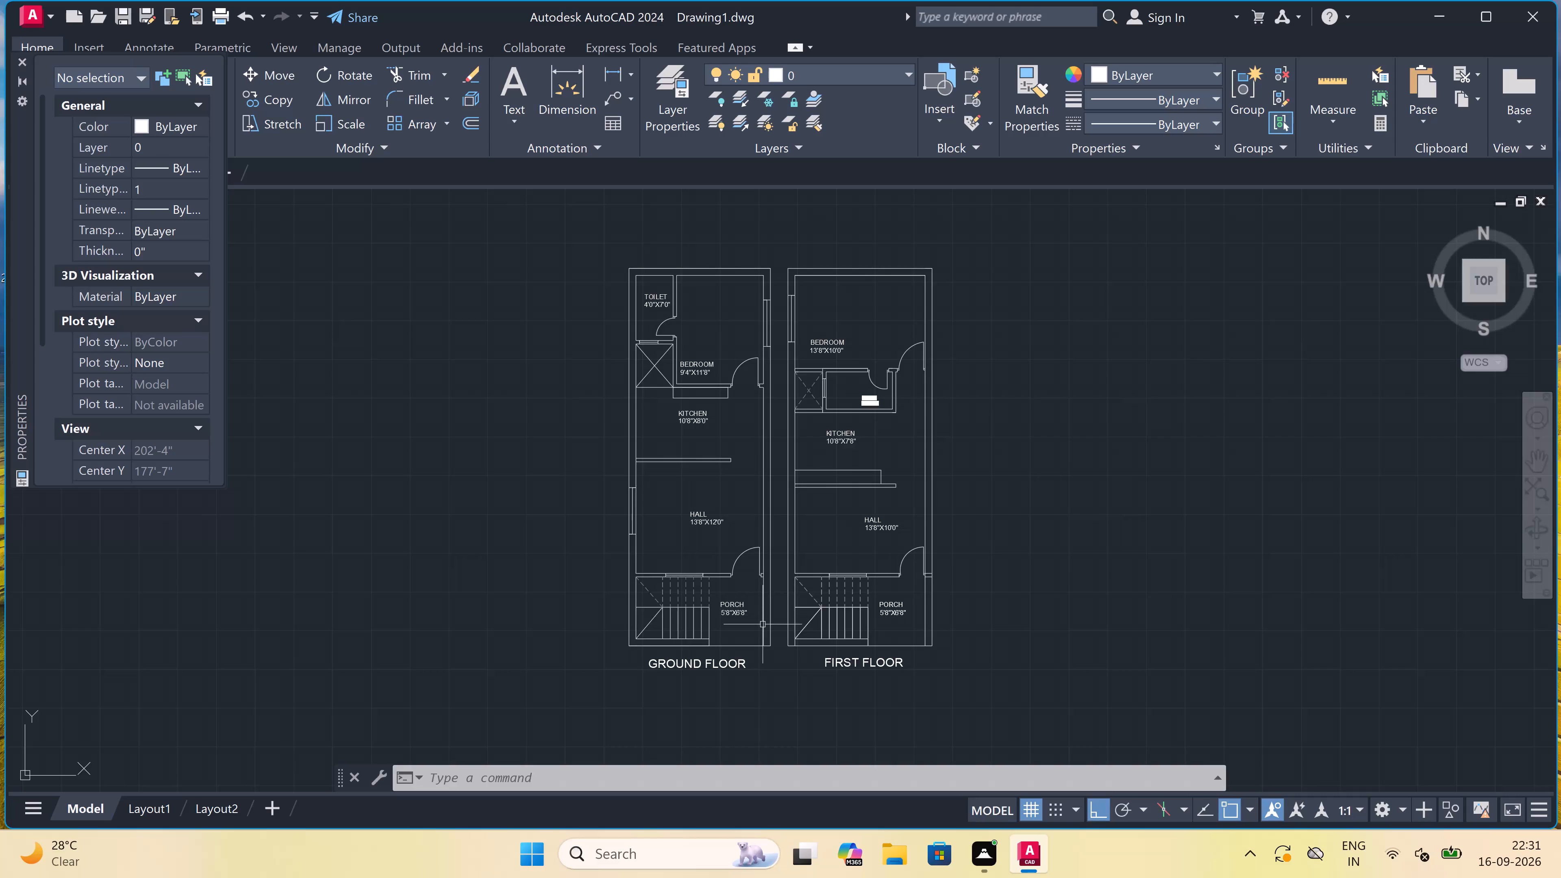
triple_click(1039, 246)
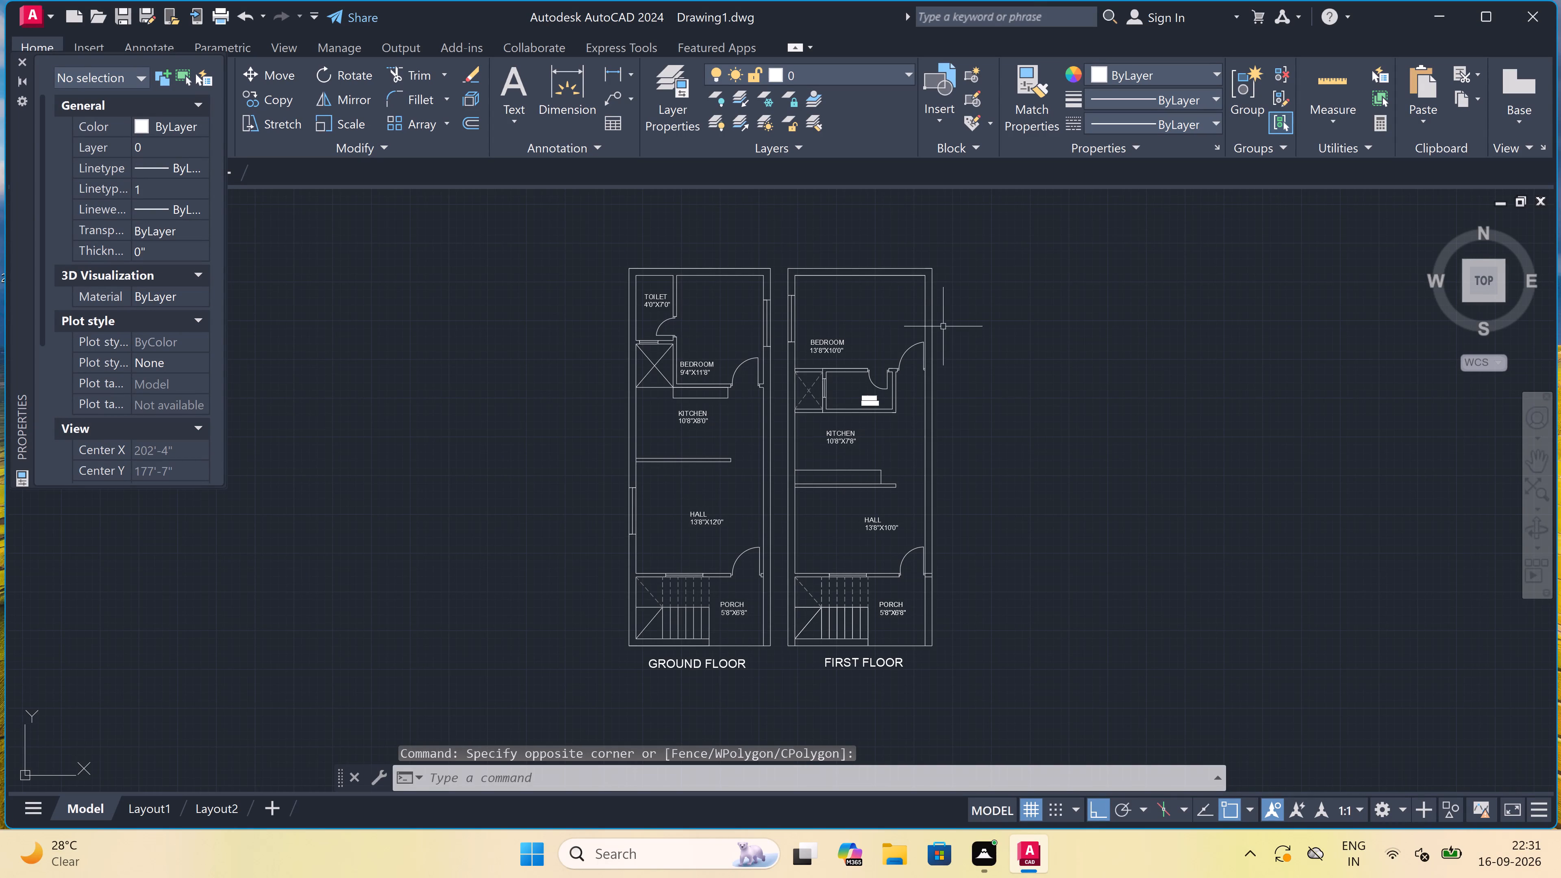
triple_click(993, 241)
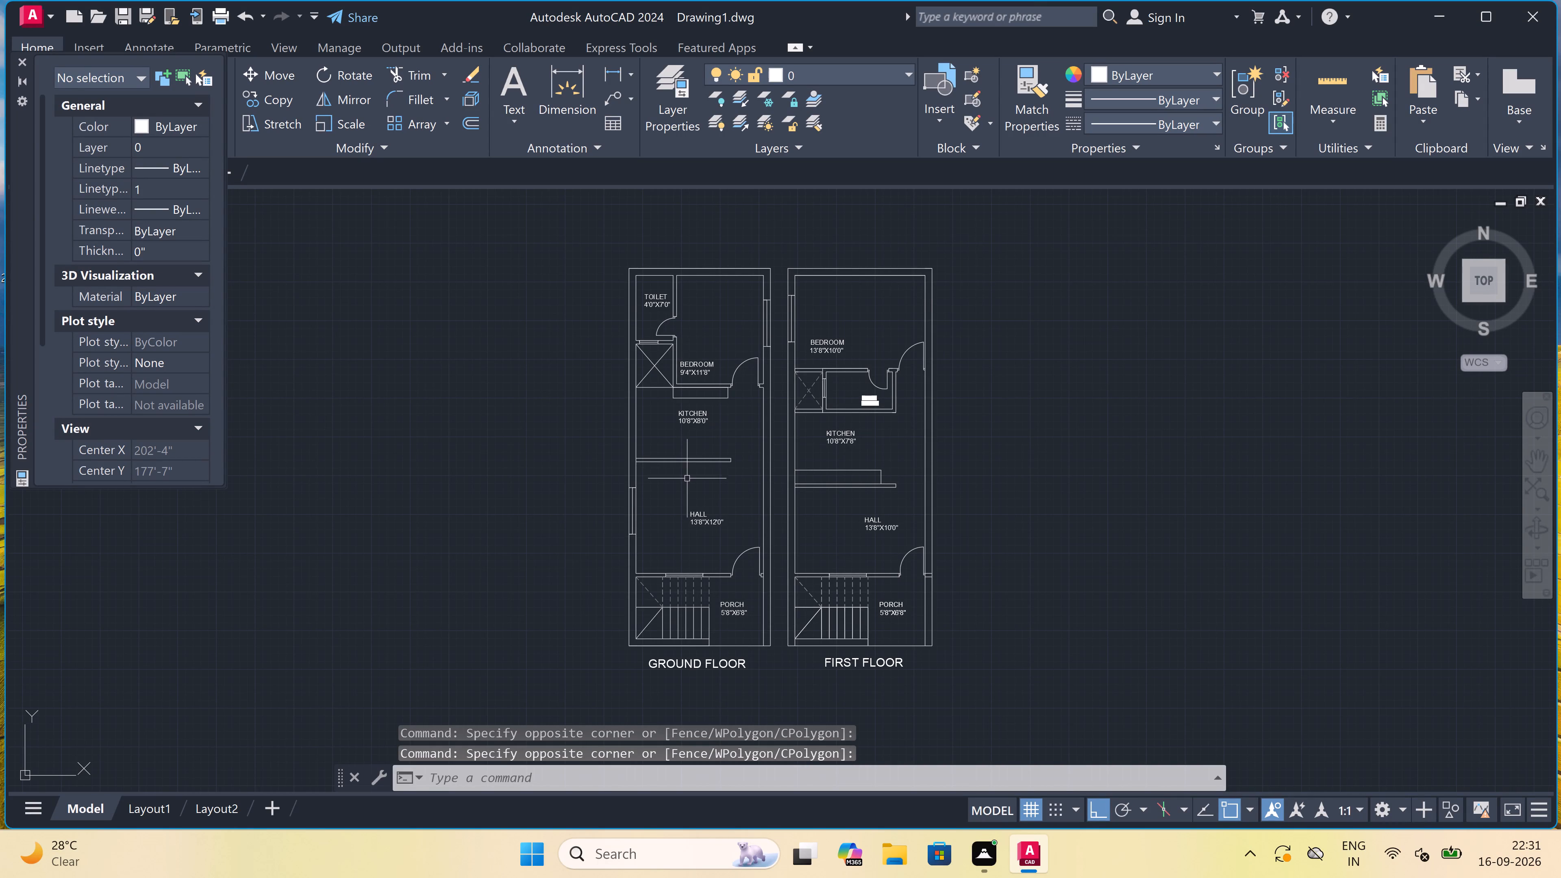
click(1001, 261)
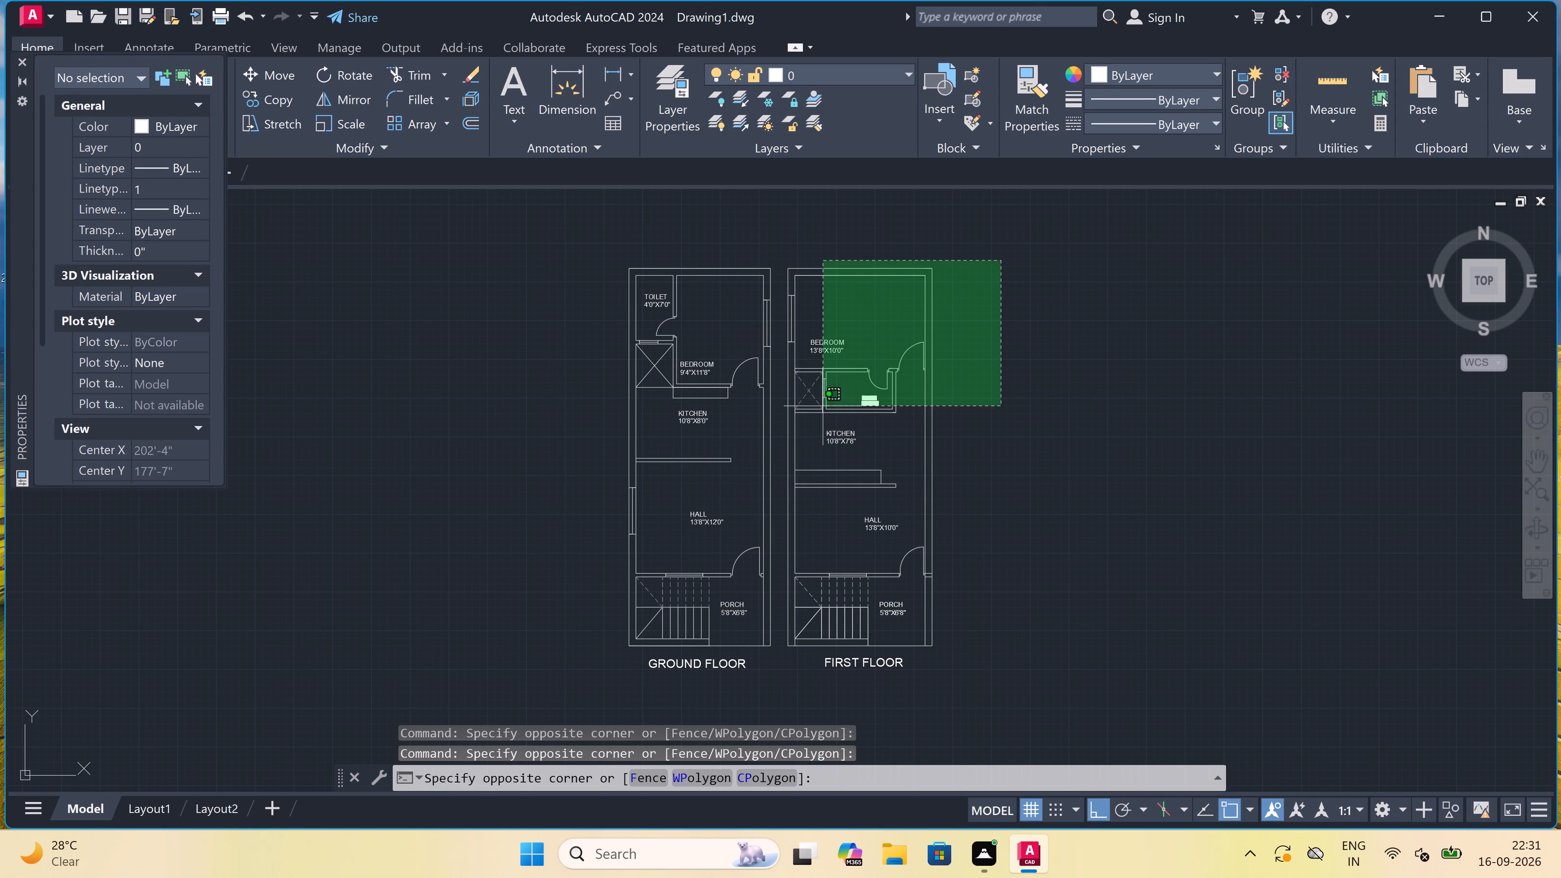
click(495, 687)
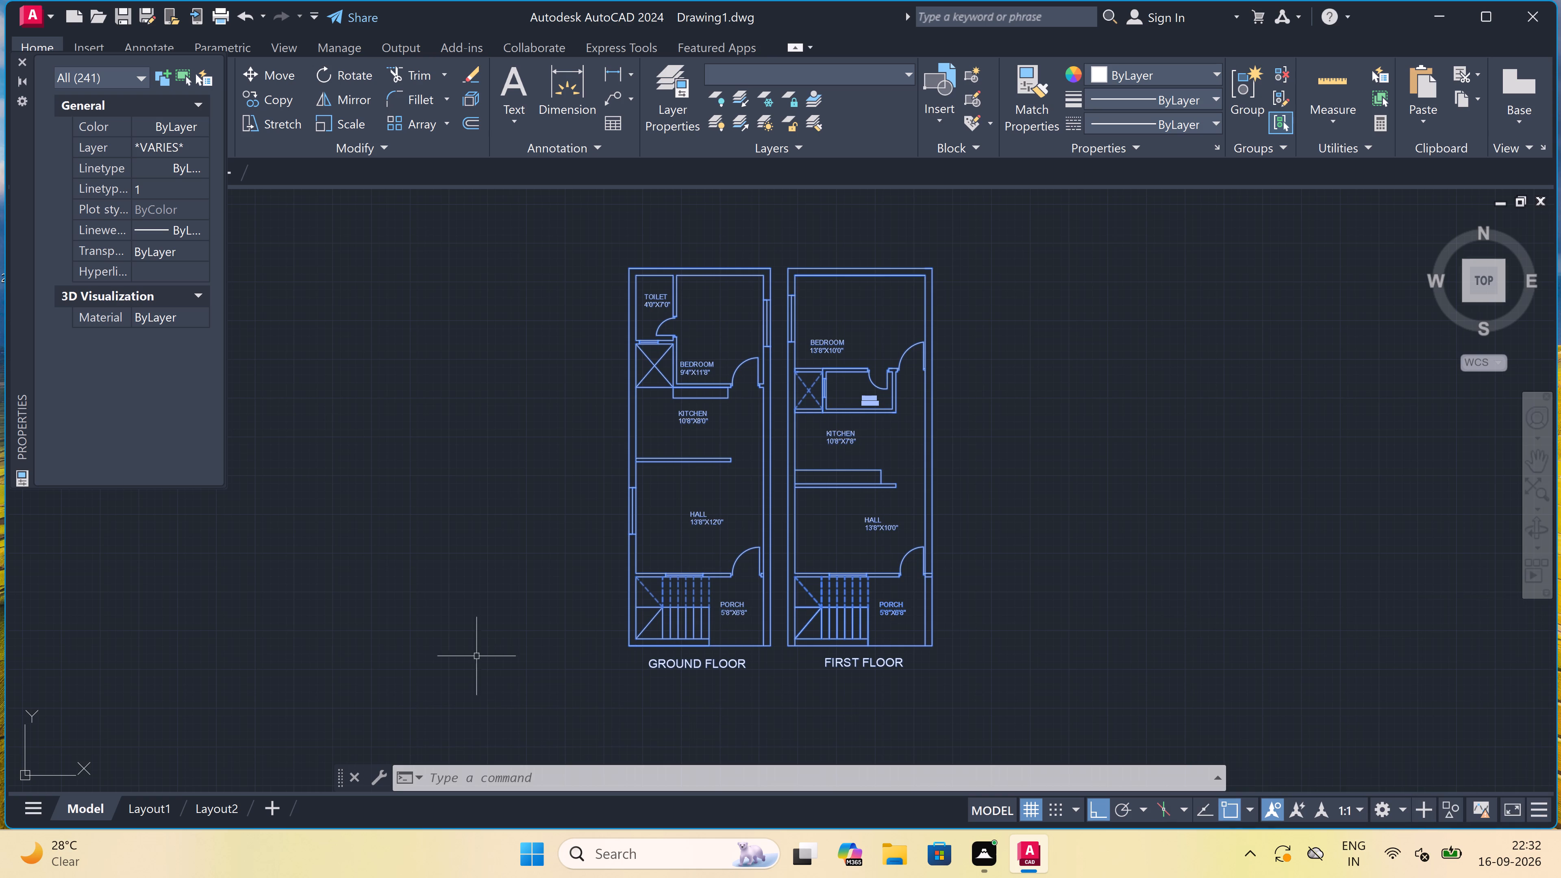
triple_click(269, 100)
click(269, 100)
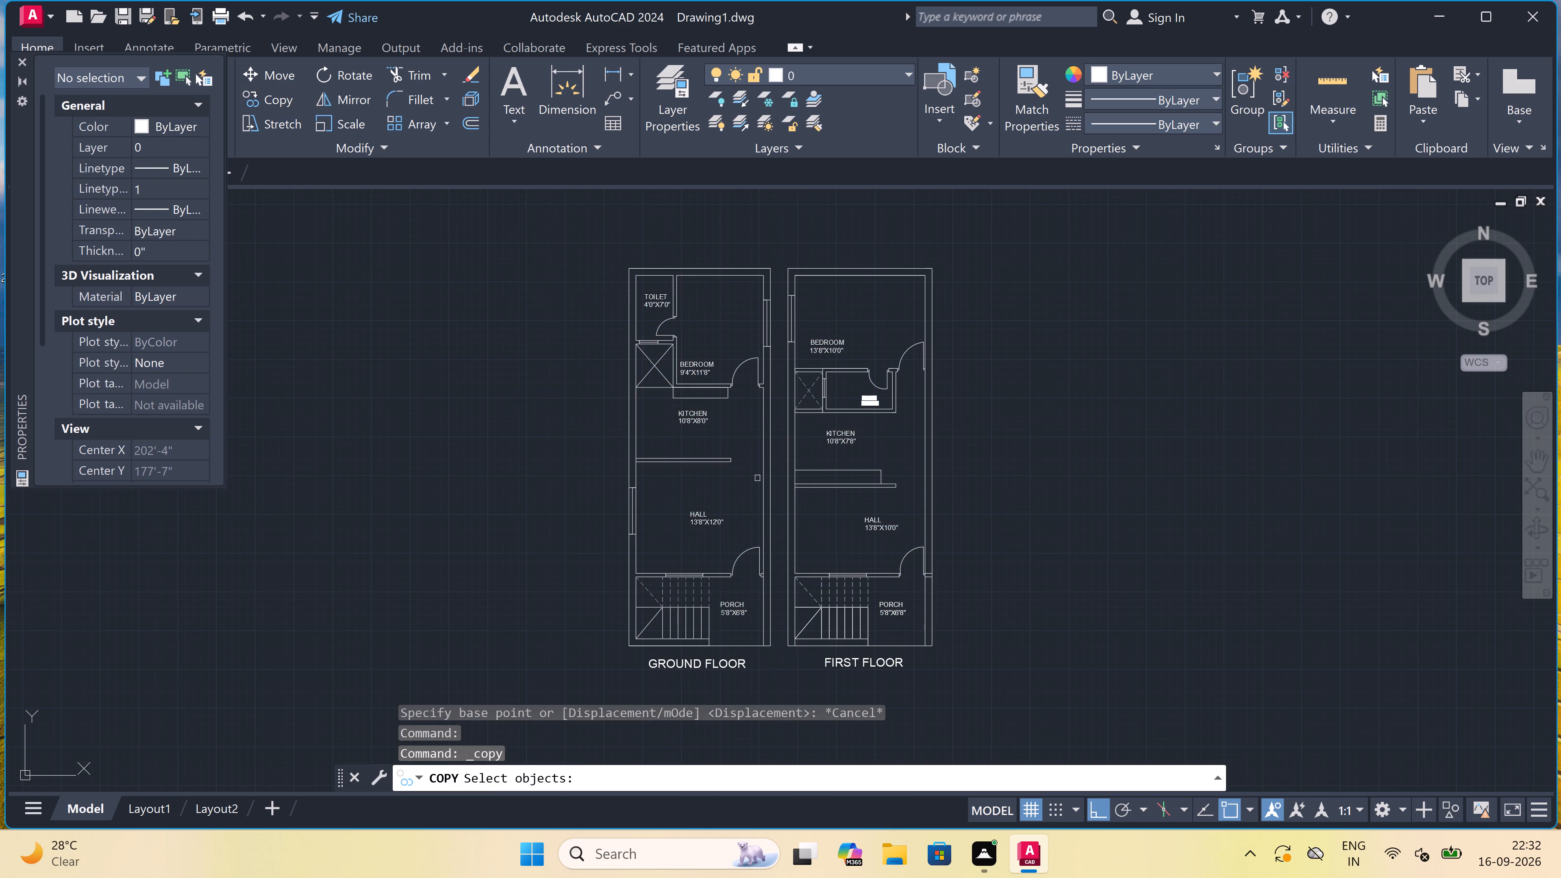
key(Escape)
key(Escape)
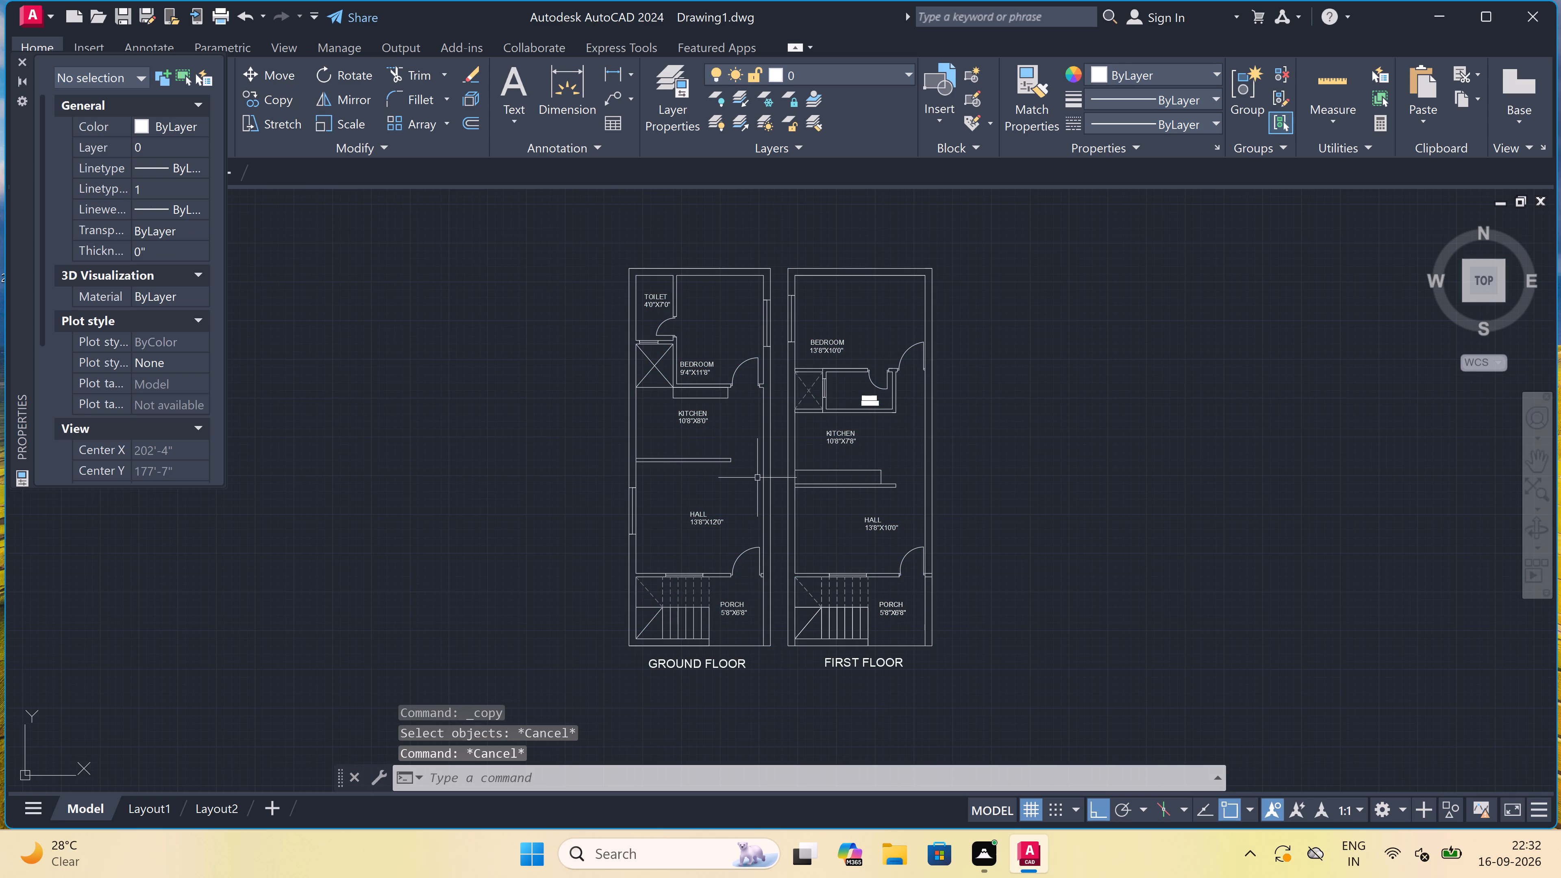
Copy both floor plans with their titles horizontally, placing the duplicate pair beside the original first floor plan.
scroll(736, 407, down, 1)
drag(937, 261, 920, 287)
click(524, 596)
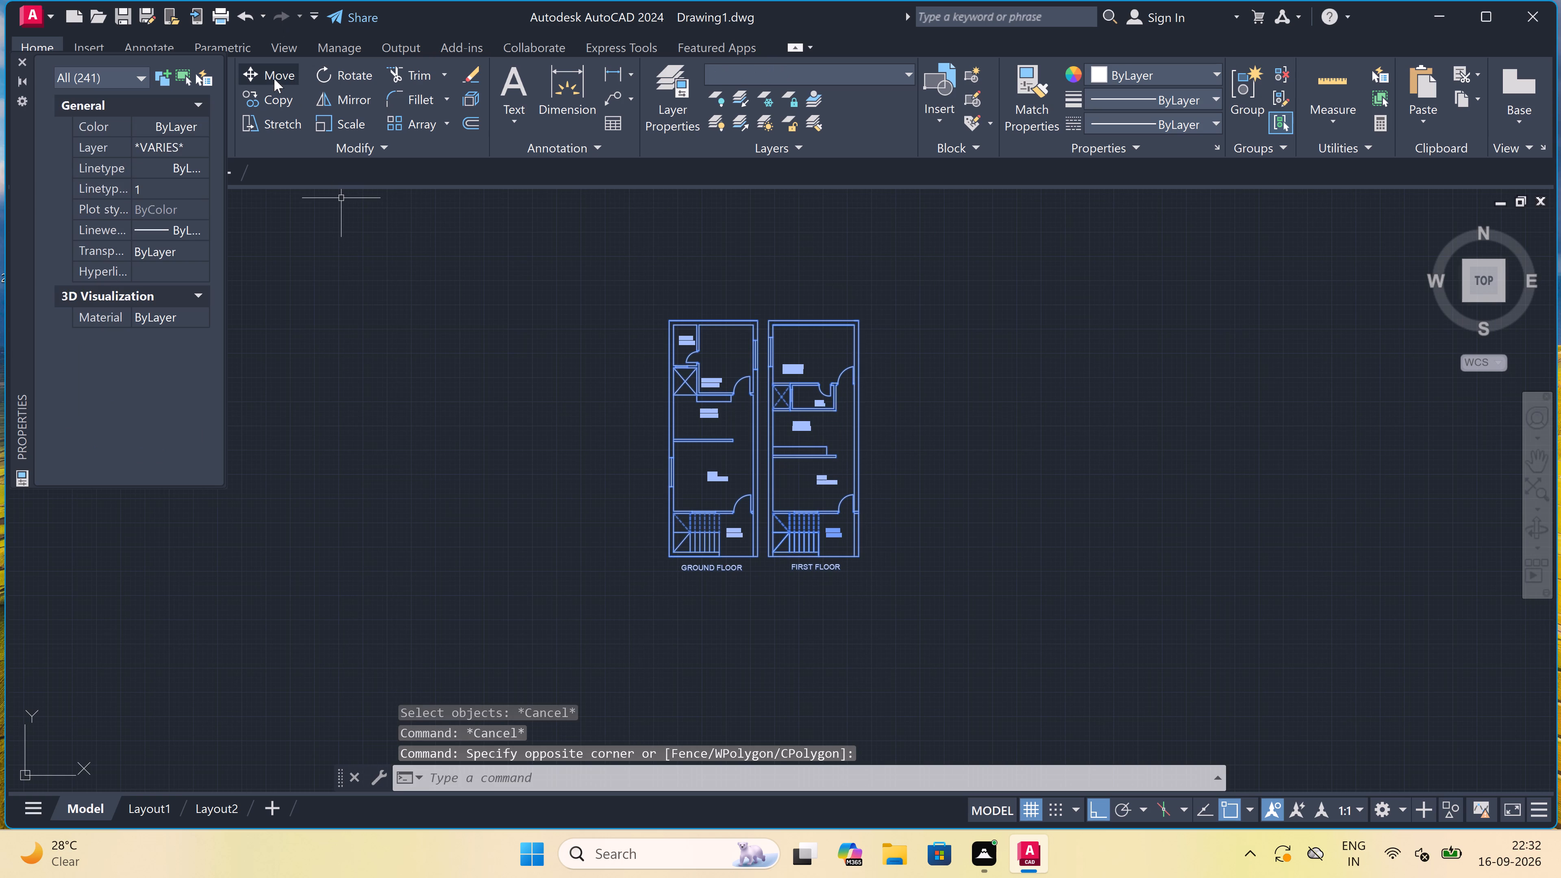
click(274, 94)
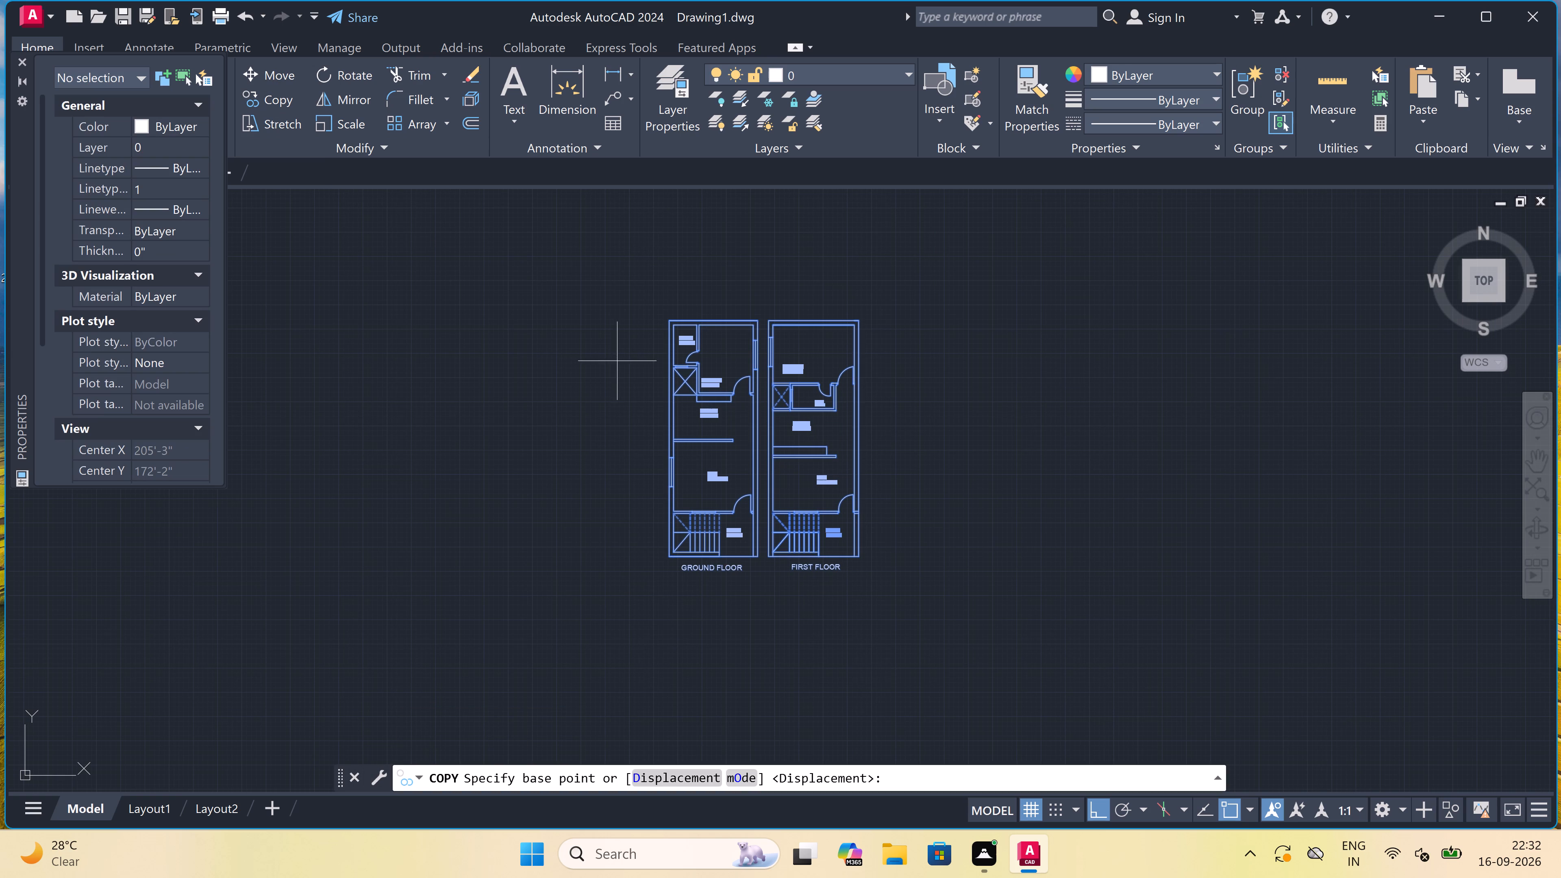
click(713, 426)
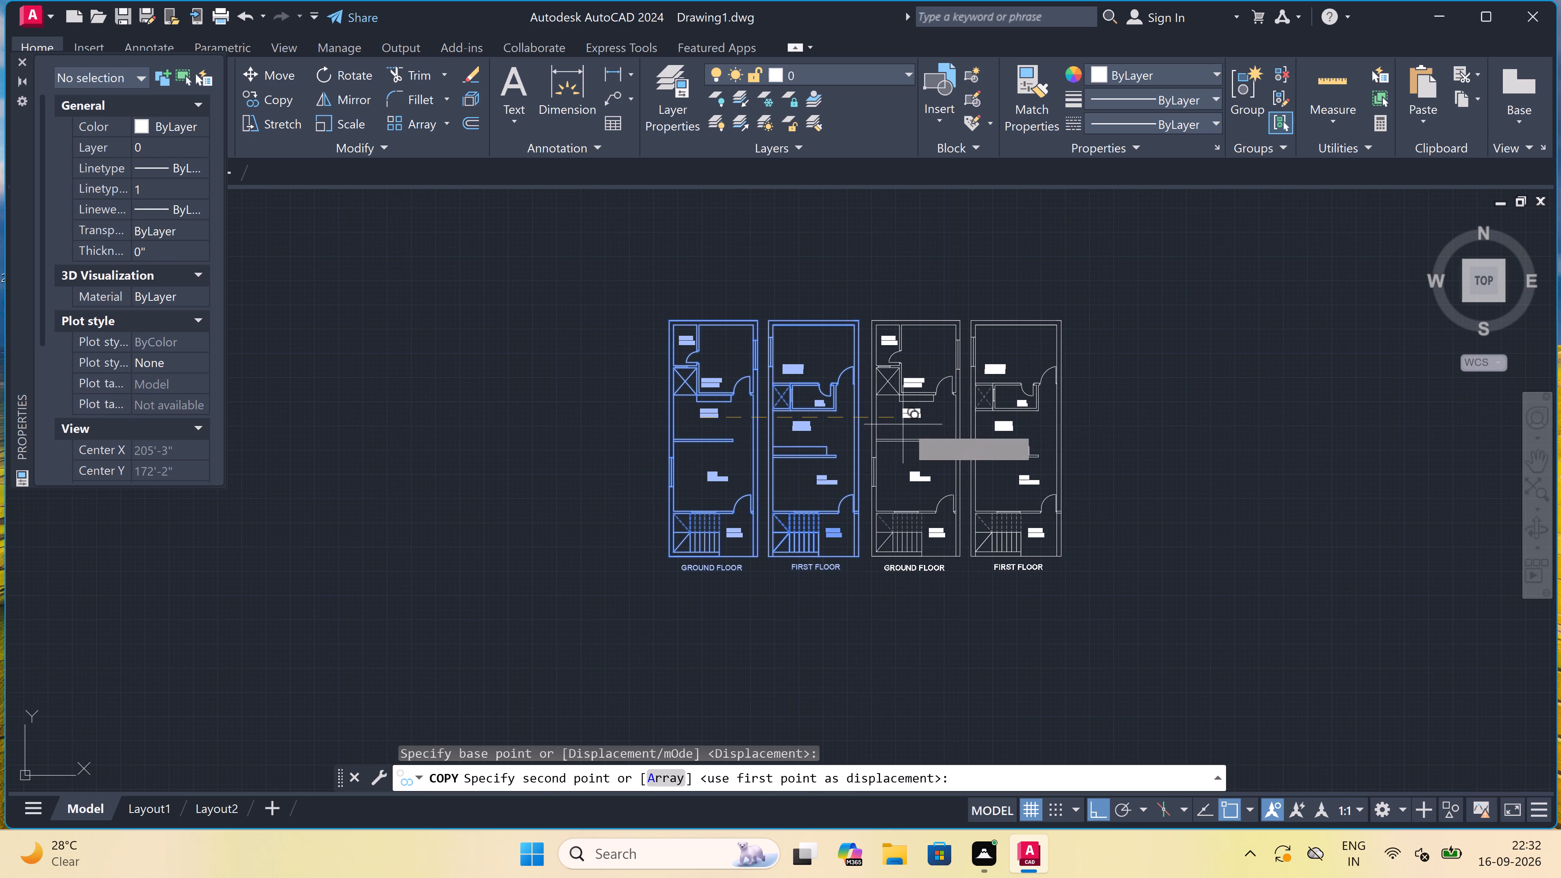
click(923, 426)
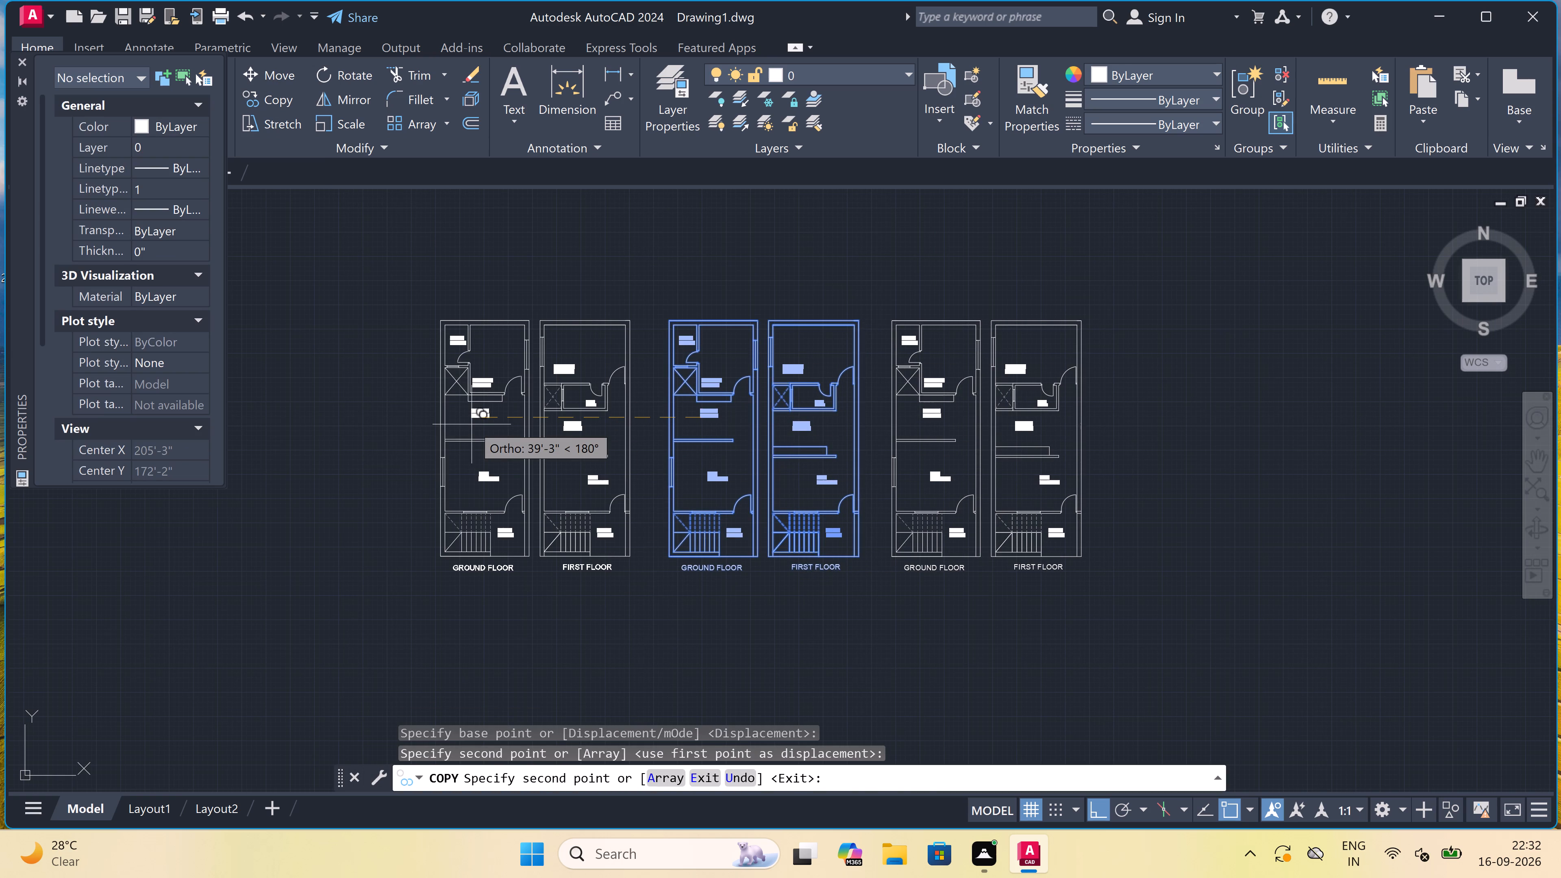
key(Escape)
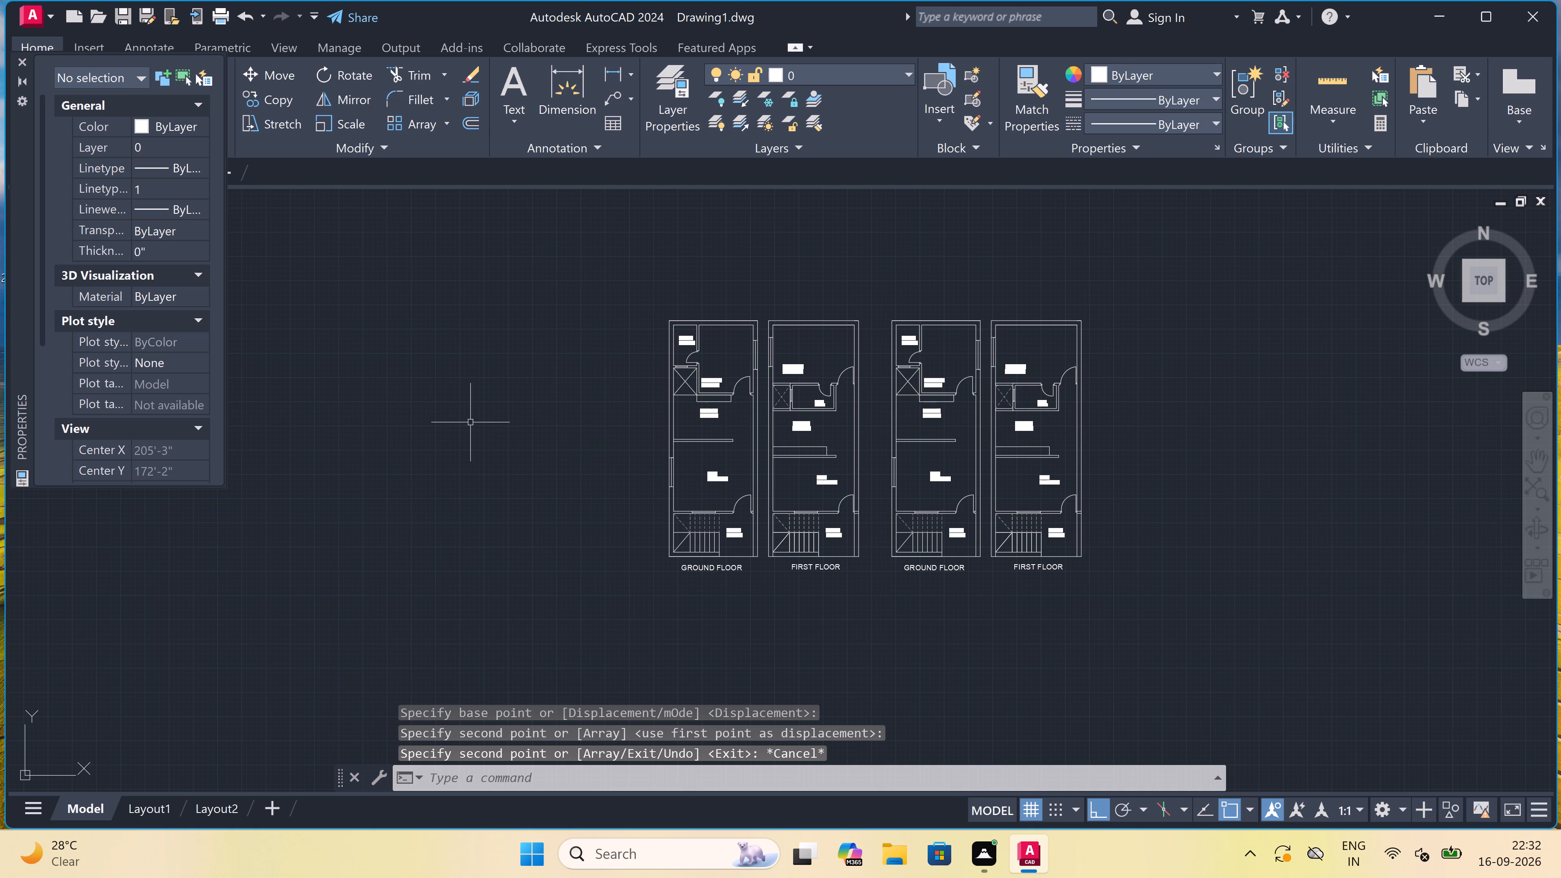
Examine the original and copied floor plans side by side, including the original first floor's bedroom and toilet area.
scroll(466, 404, down, 4)
scroll(504, 398, up, 3)
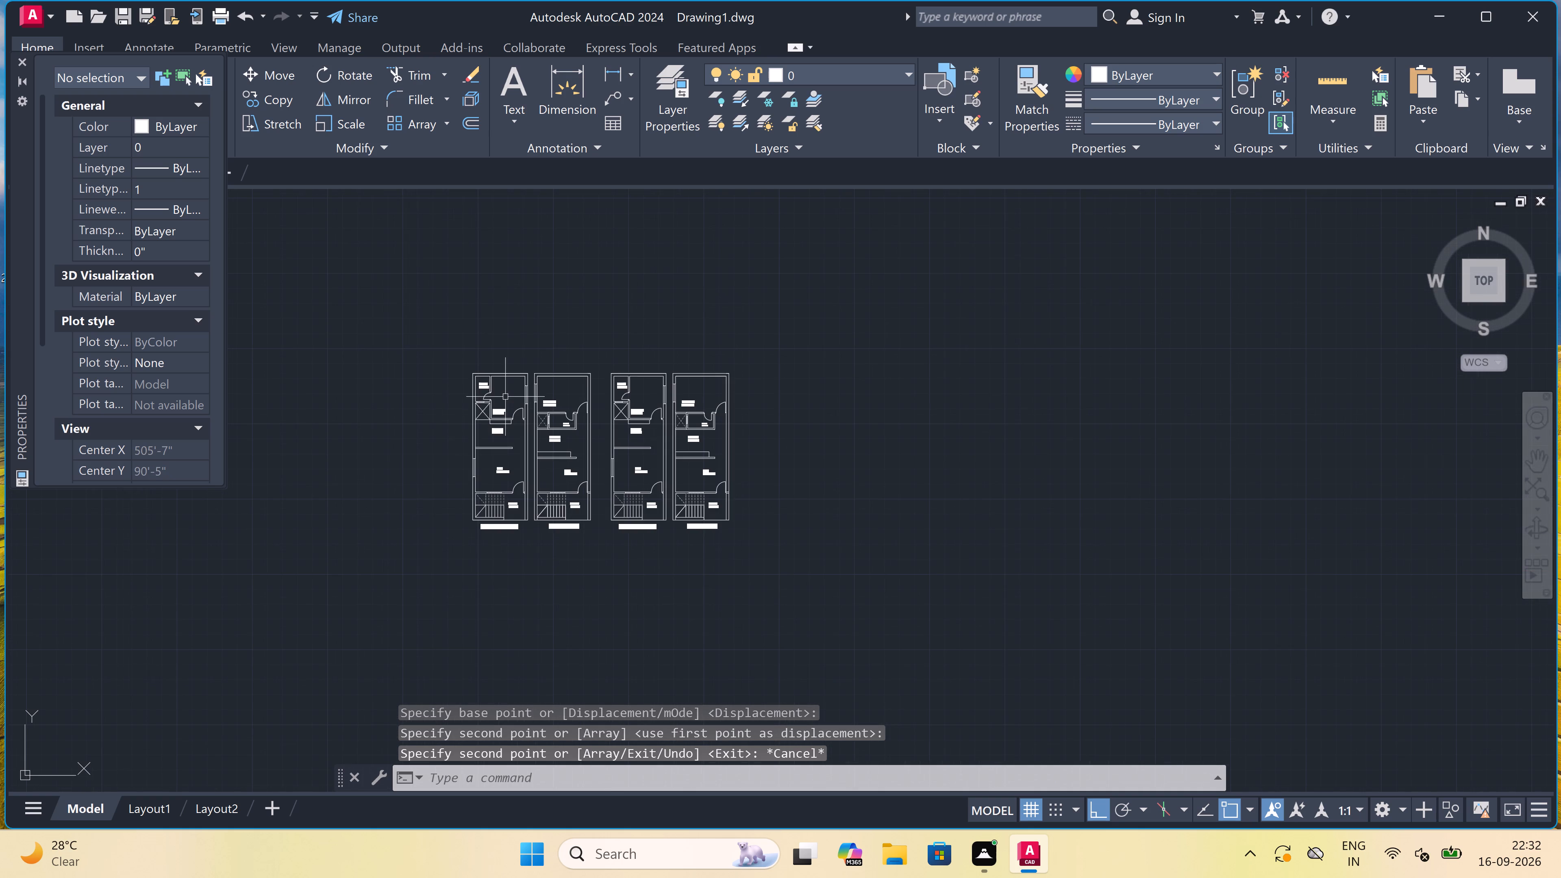
scroll(612, 387, up, 3)
scroll(622, 382, down, 1)
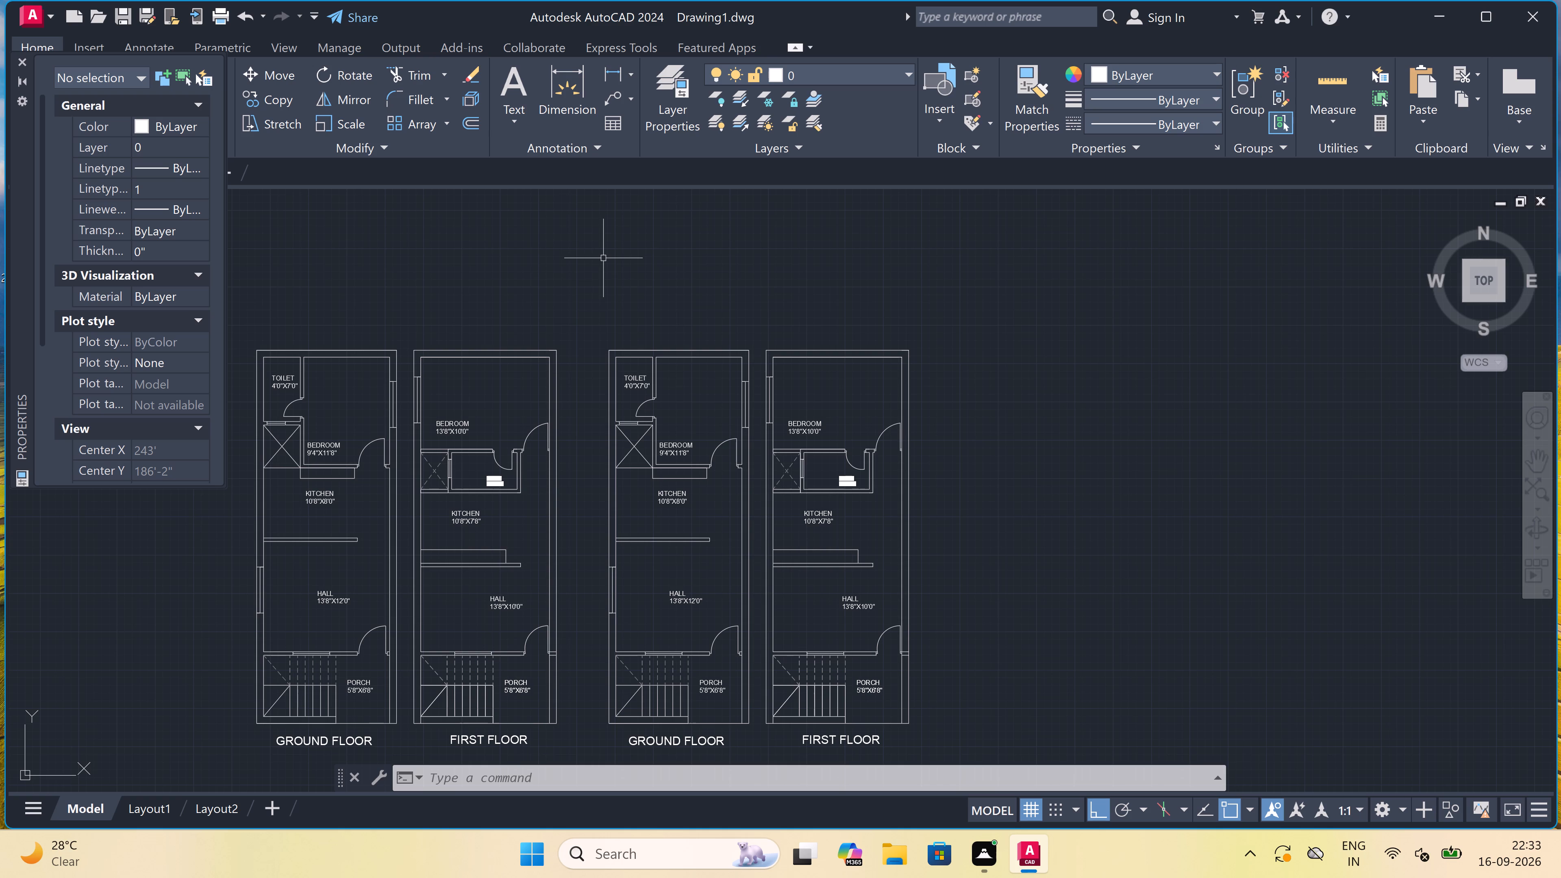
scroll(606, 242, down, 1)
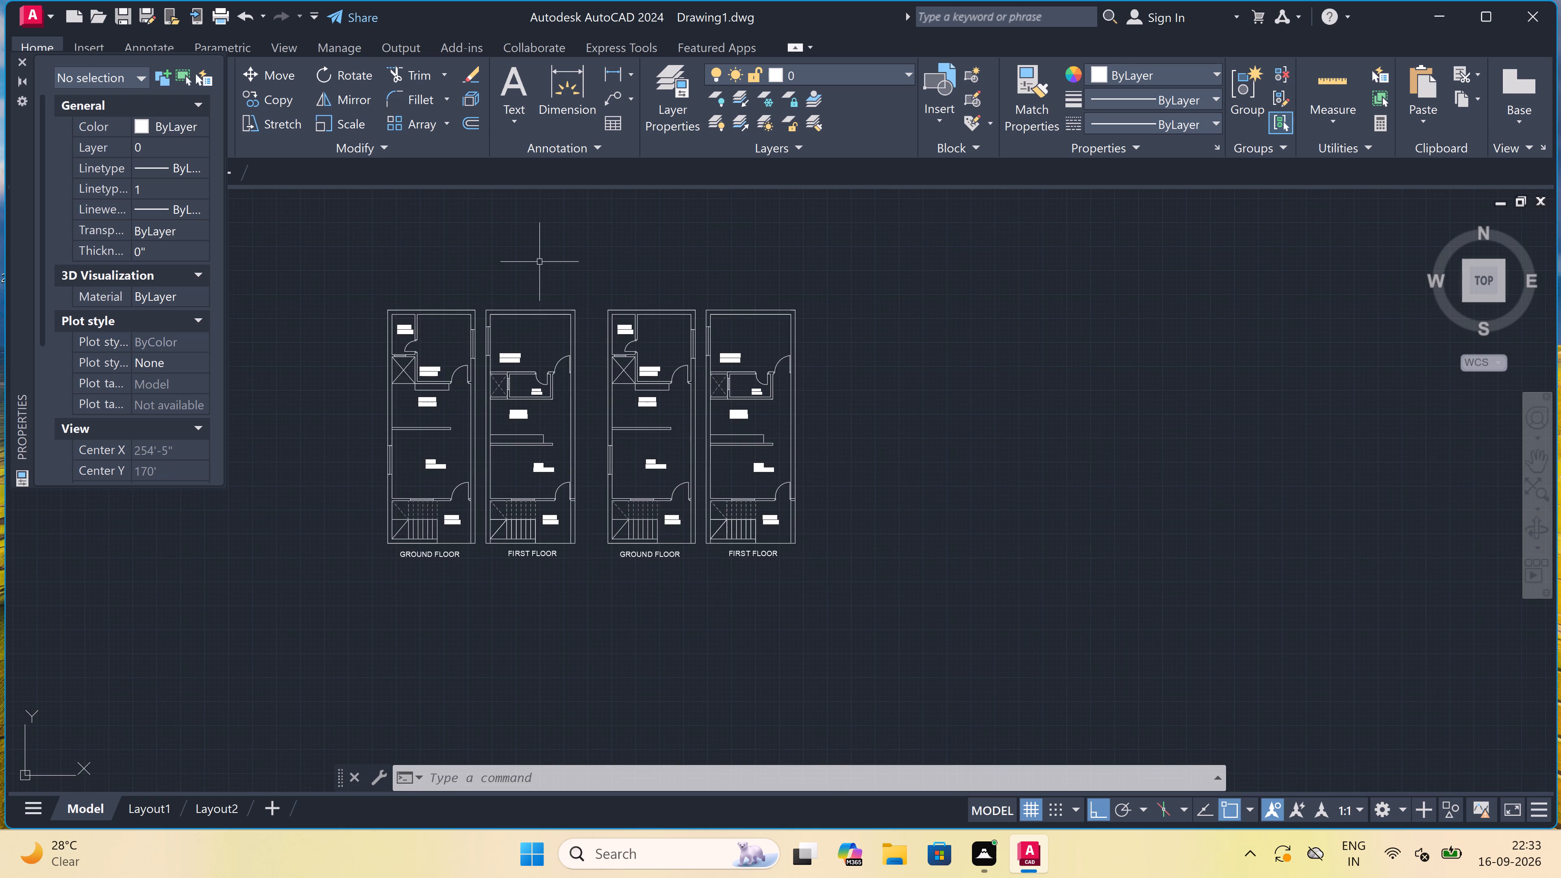
scroll(515, 273, up, 1)
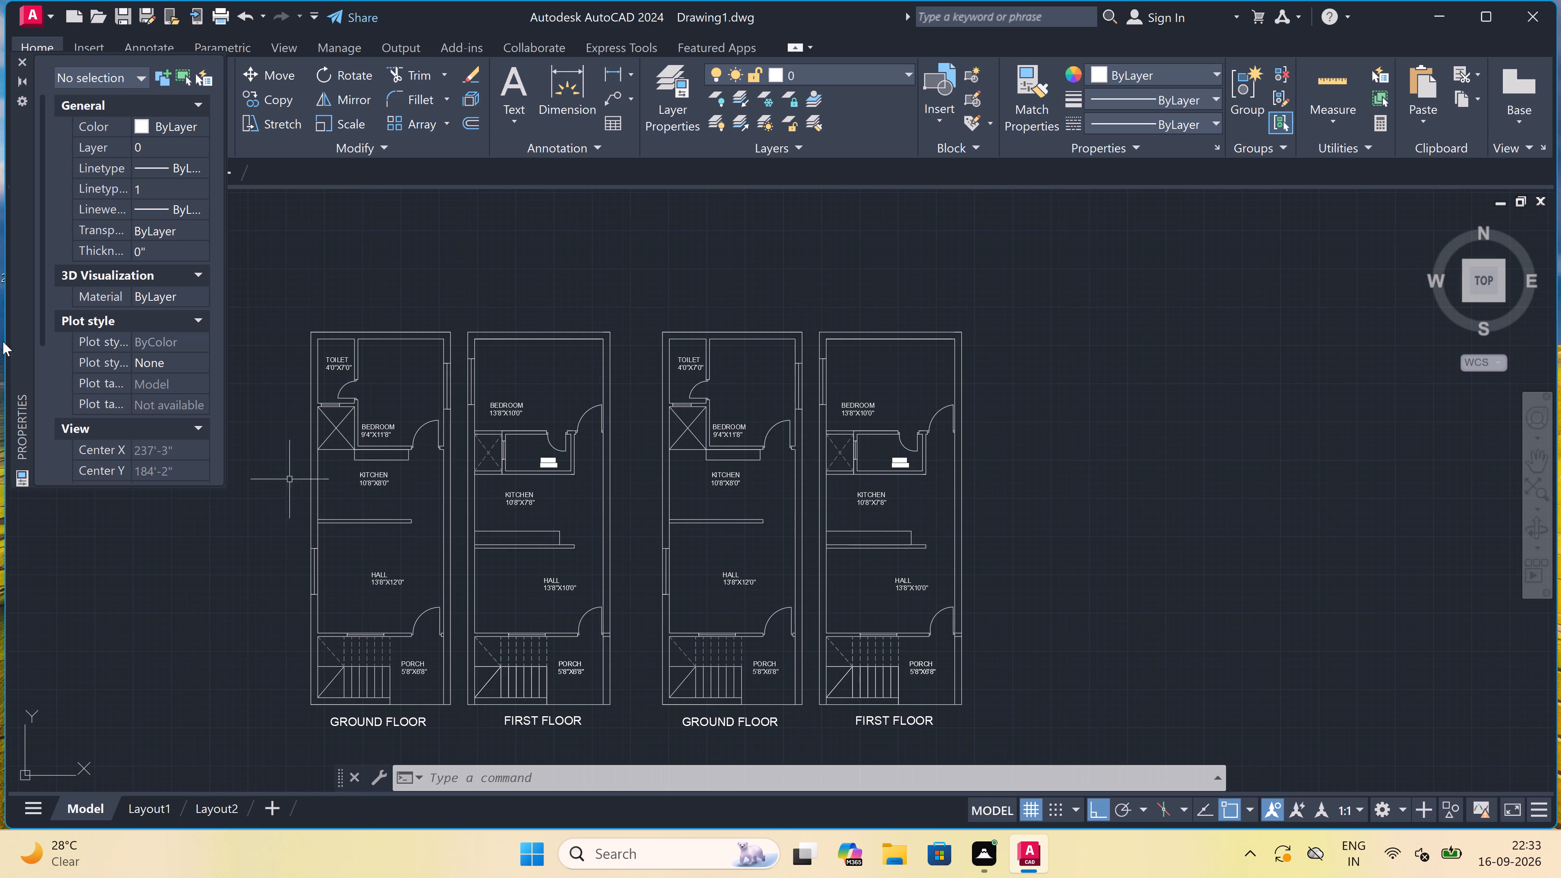
scroll(613, 471, down, 1)
scroll(549, 420, up, 2)
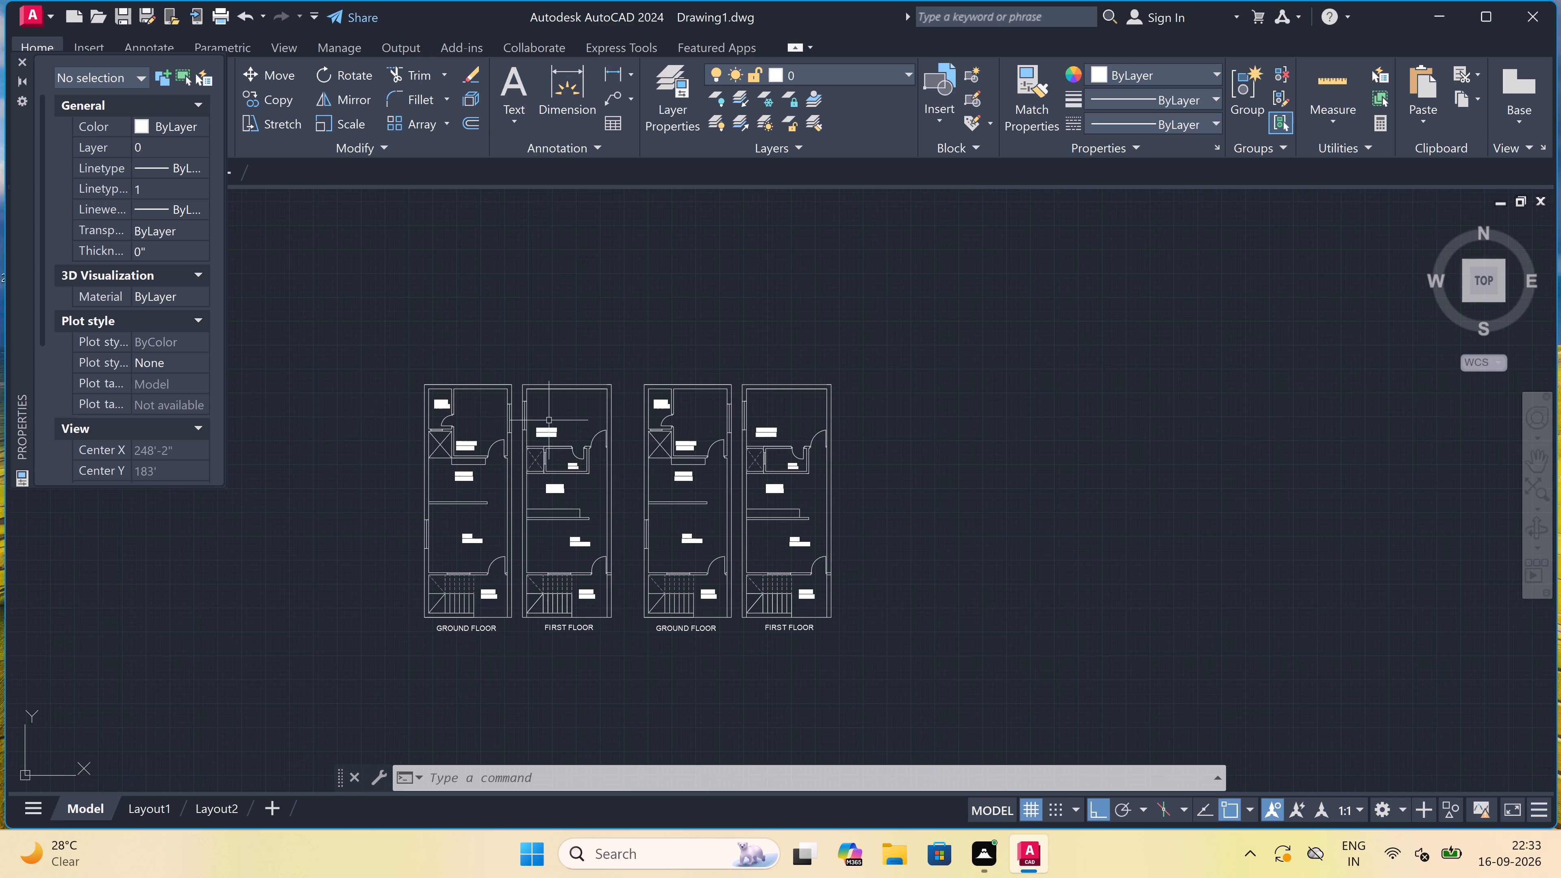
scroll(549, 420, up, 3)
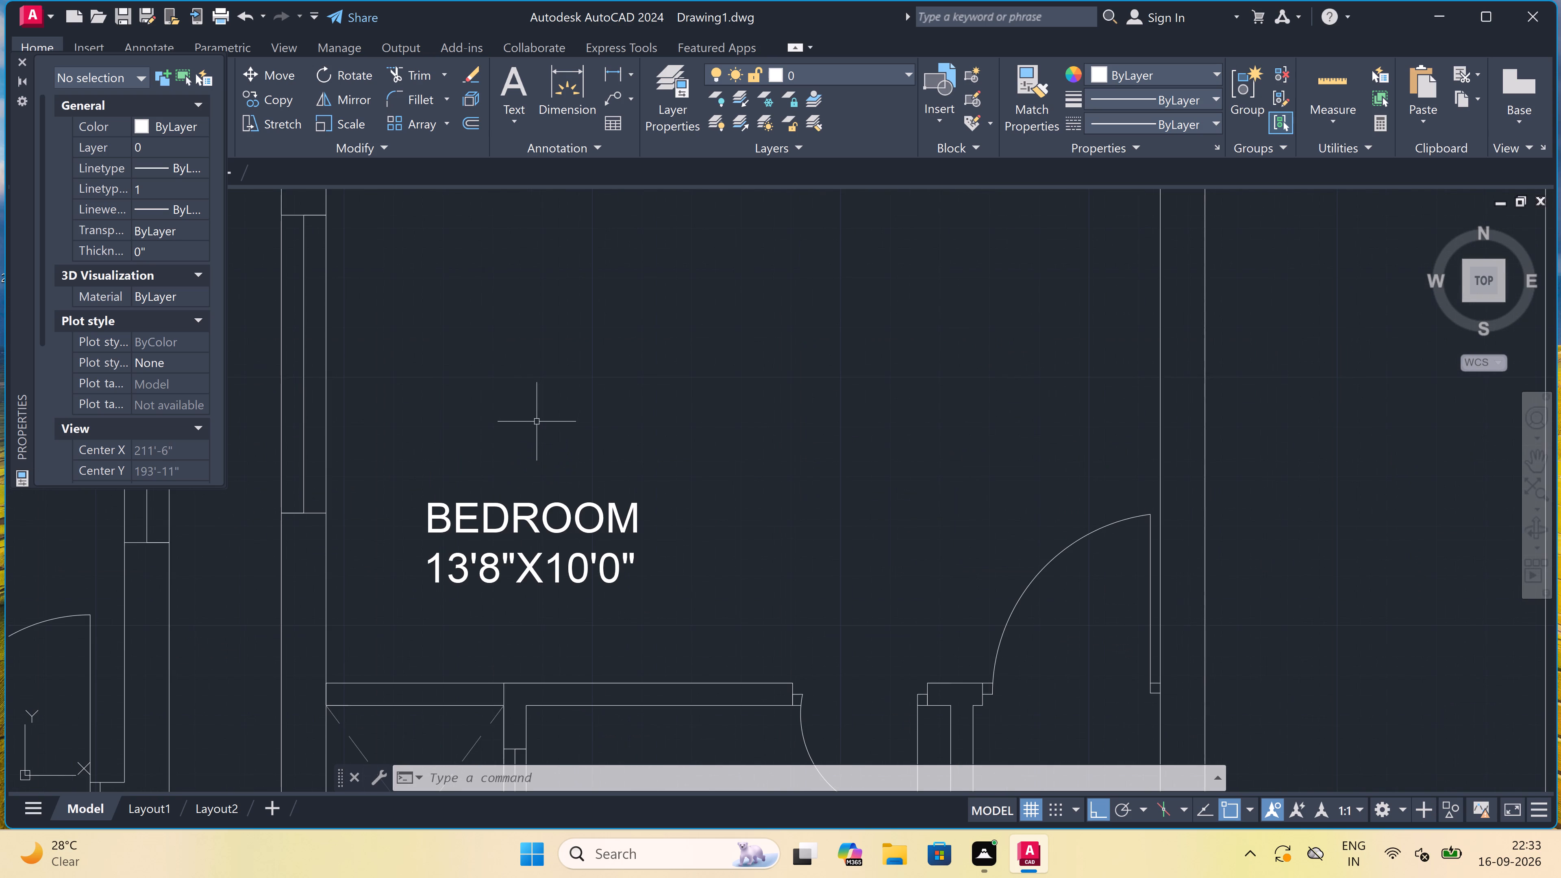
scroll(537, 425, down, 2)
scroll(537, 429, up, 2)
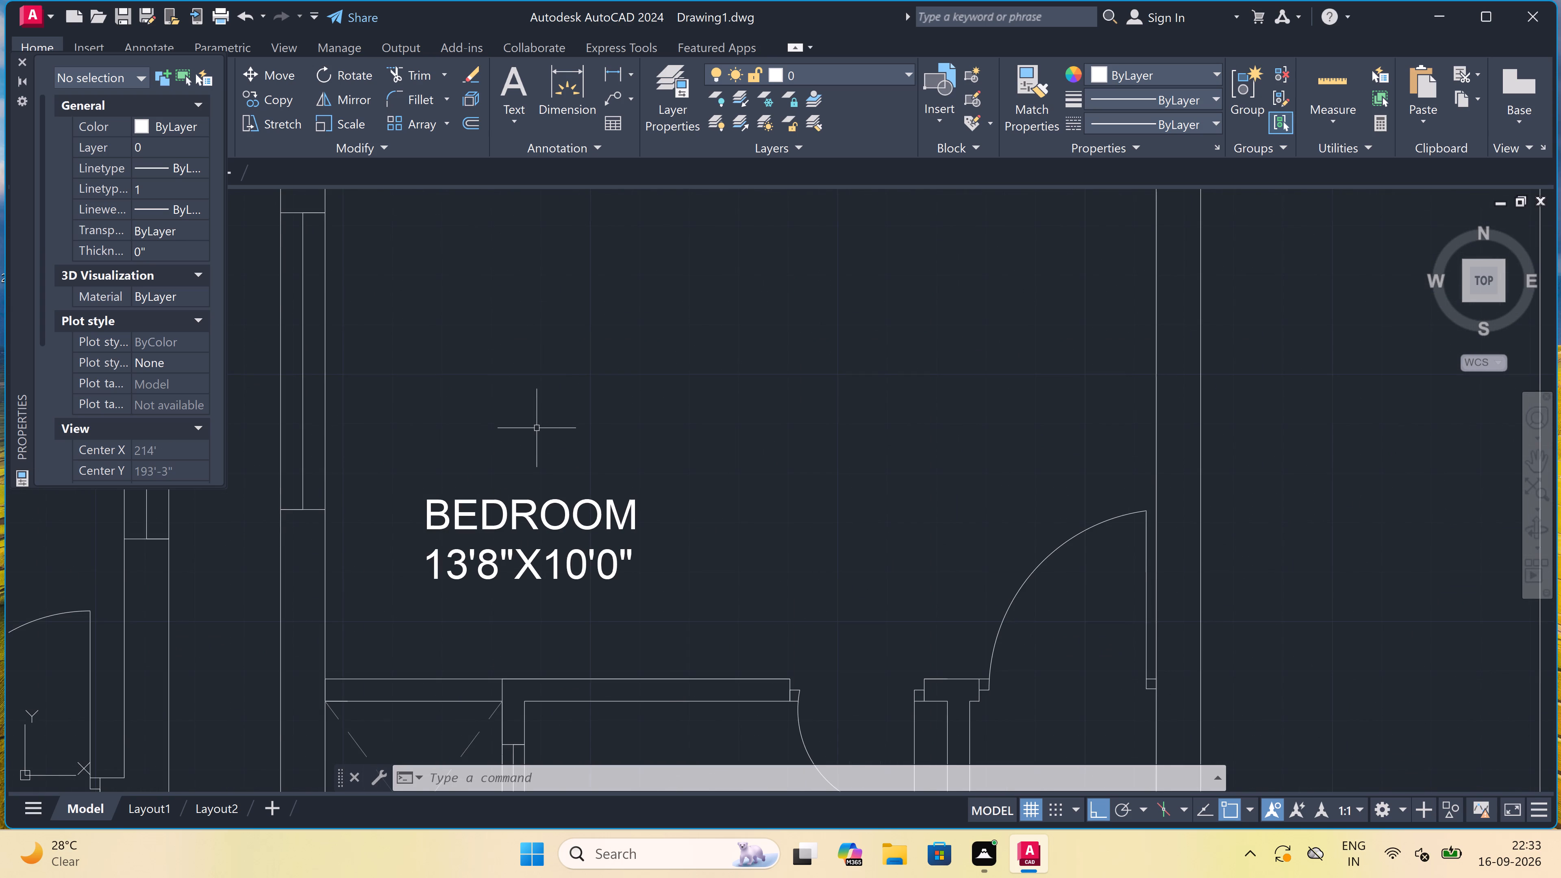
scroll(537, 428, down, 1)
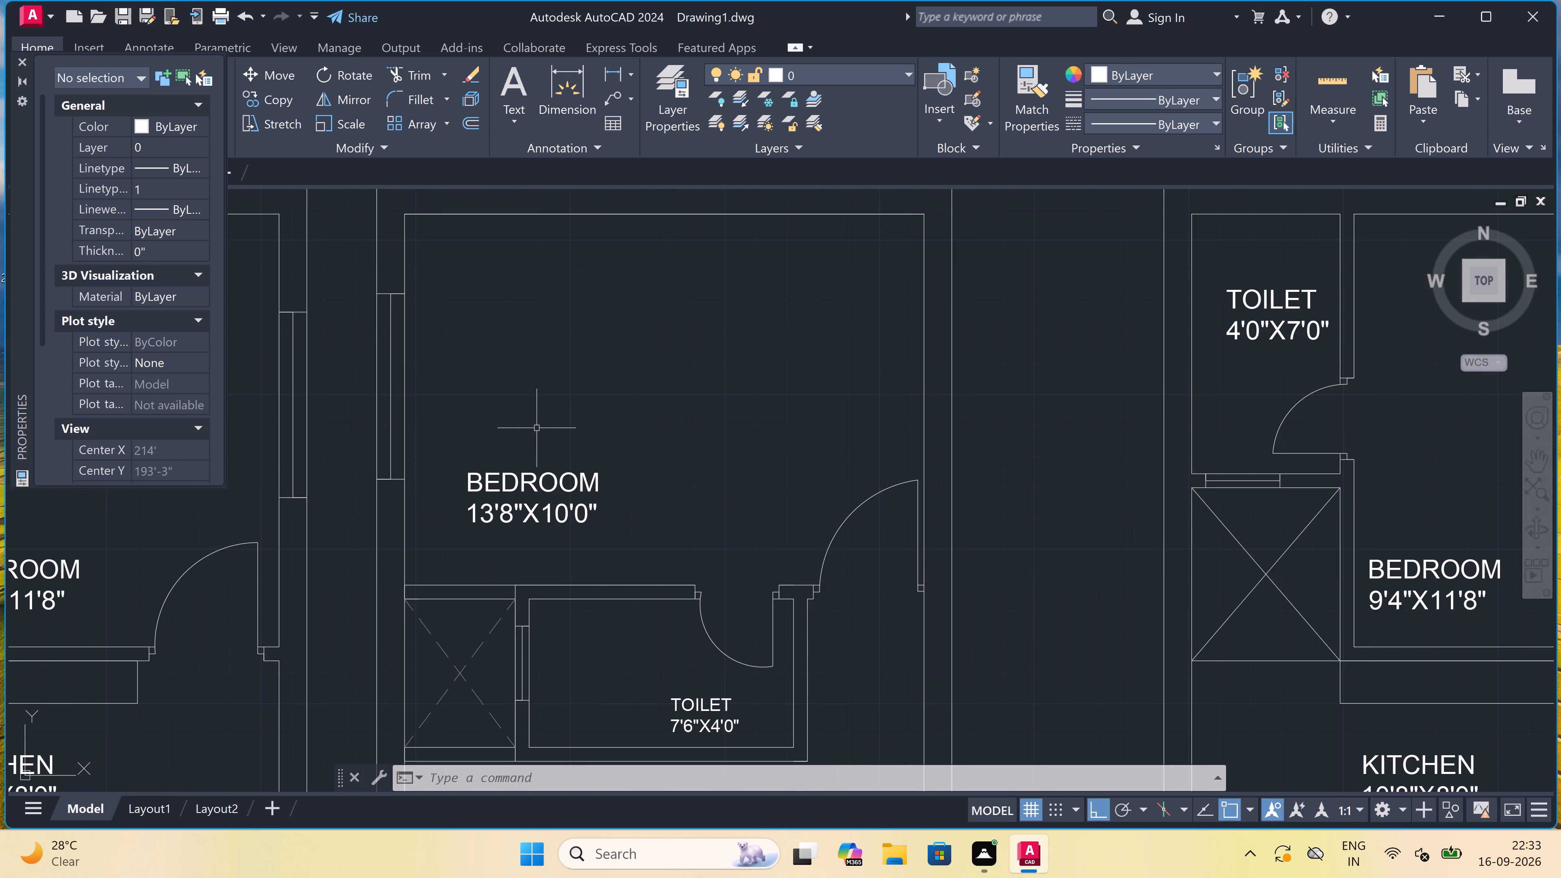
scroll(537, 428, down, 1)
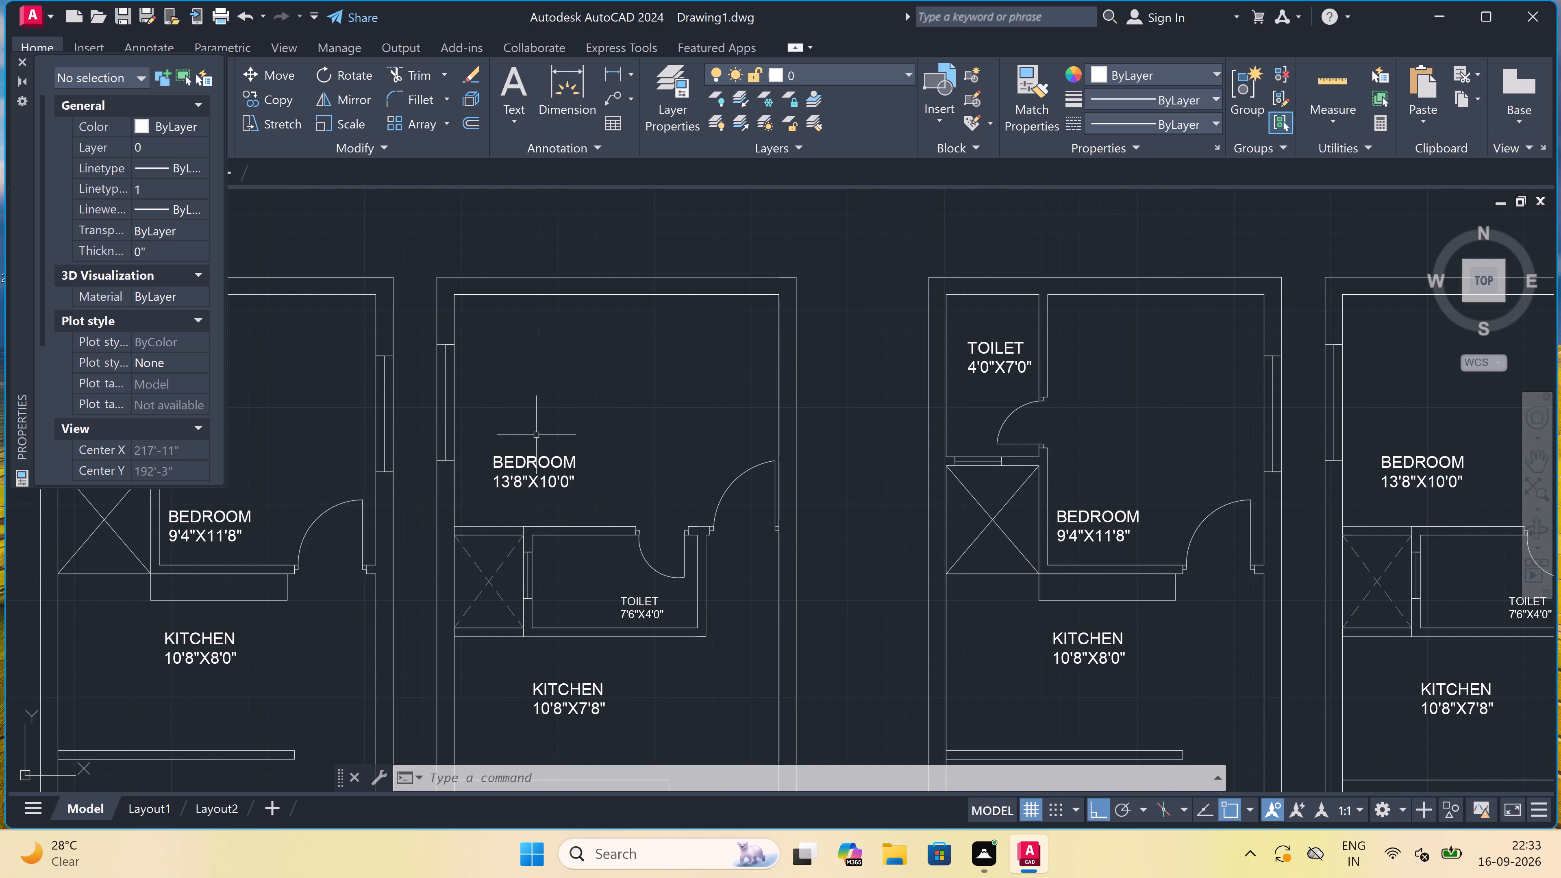
scroll(535, 432, down, 1)
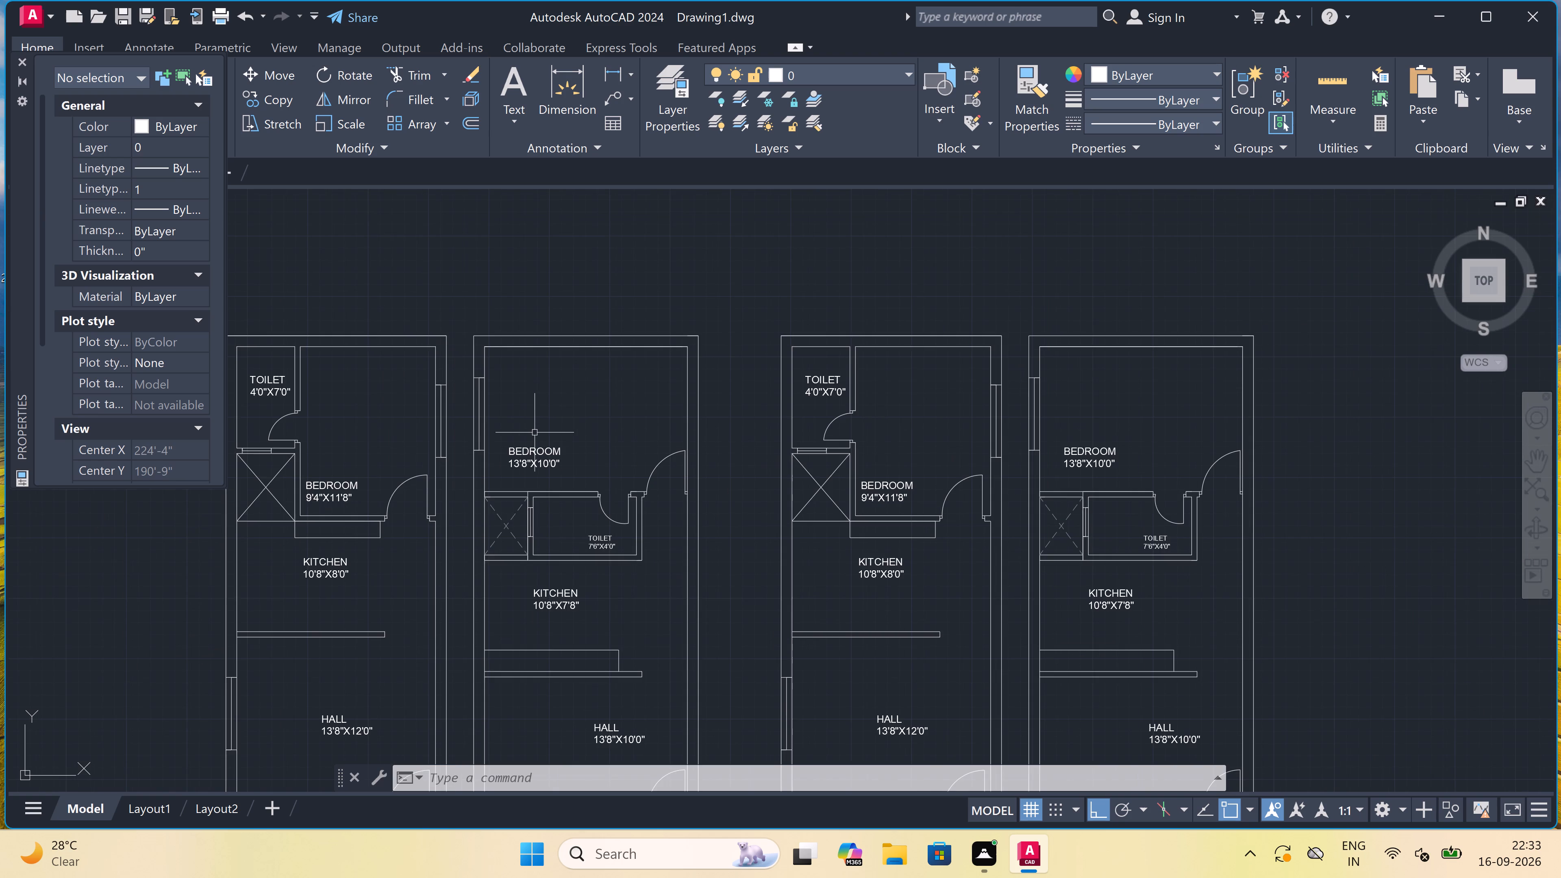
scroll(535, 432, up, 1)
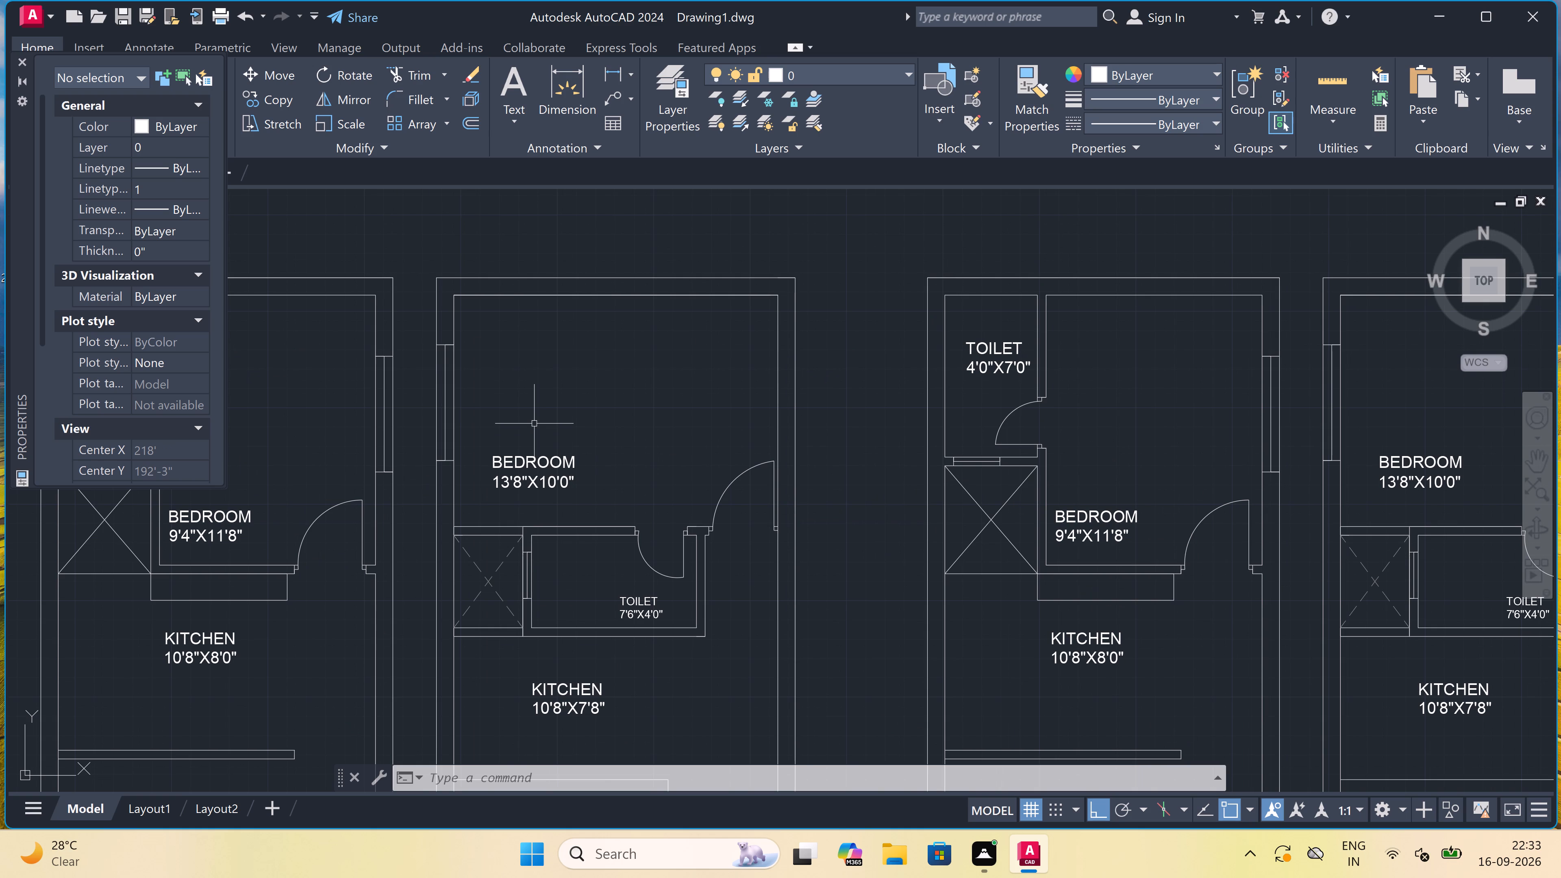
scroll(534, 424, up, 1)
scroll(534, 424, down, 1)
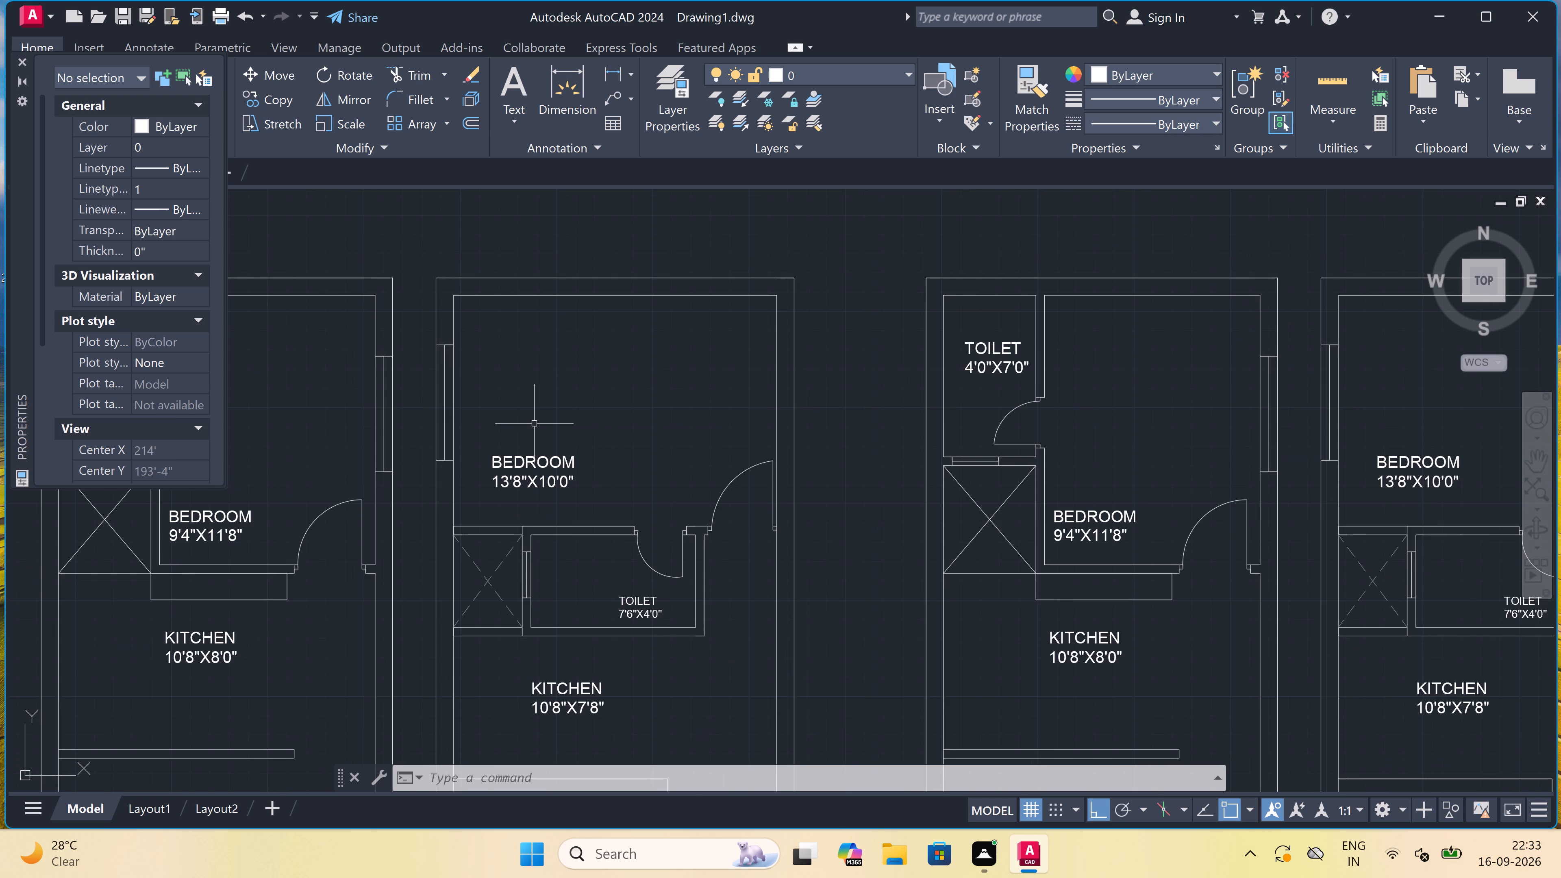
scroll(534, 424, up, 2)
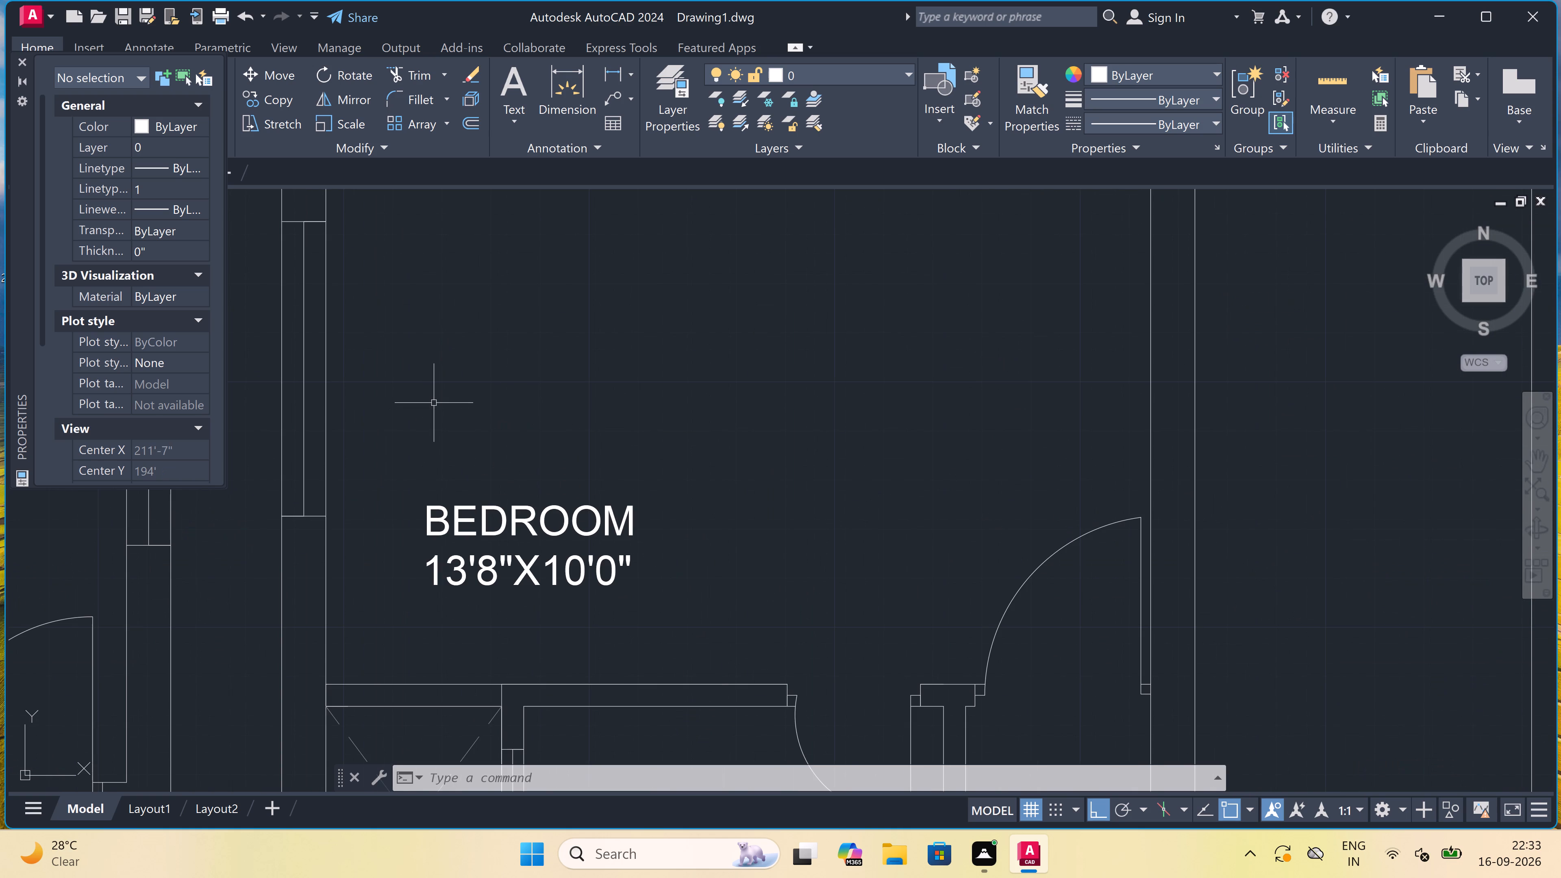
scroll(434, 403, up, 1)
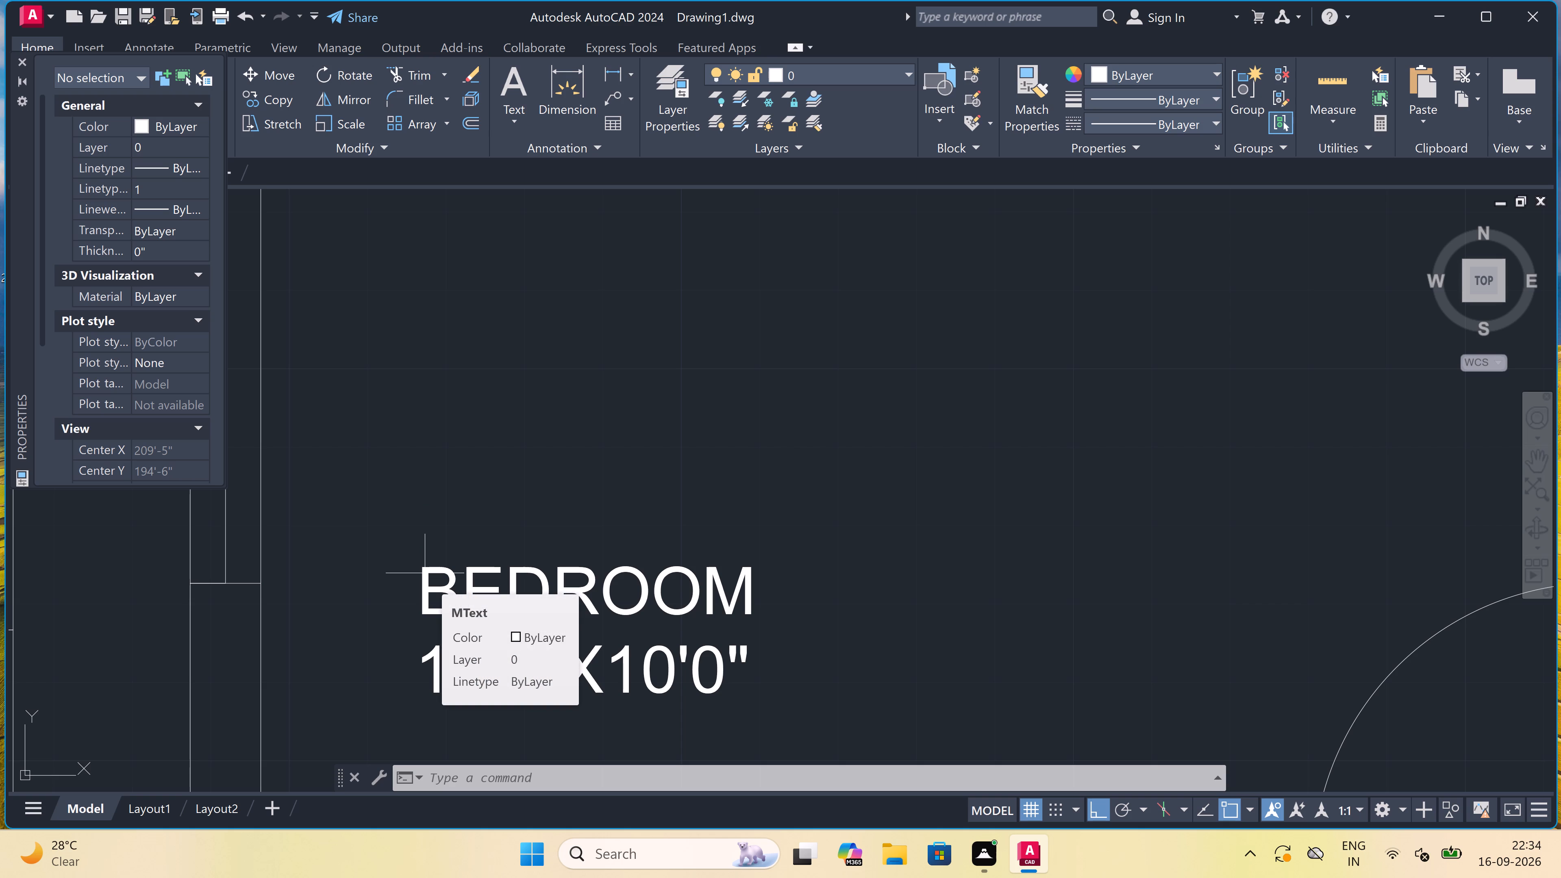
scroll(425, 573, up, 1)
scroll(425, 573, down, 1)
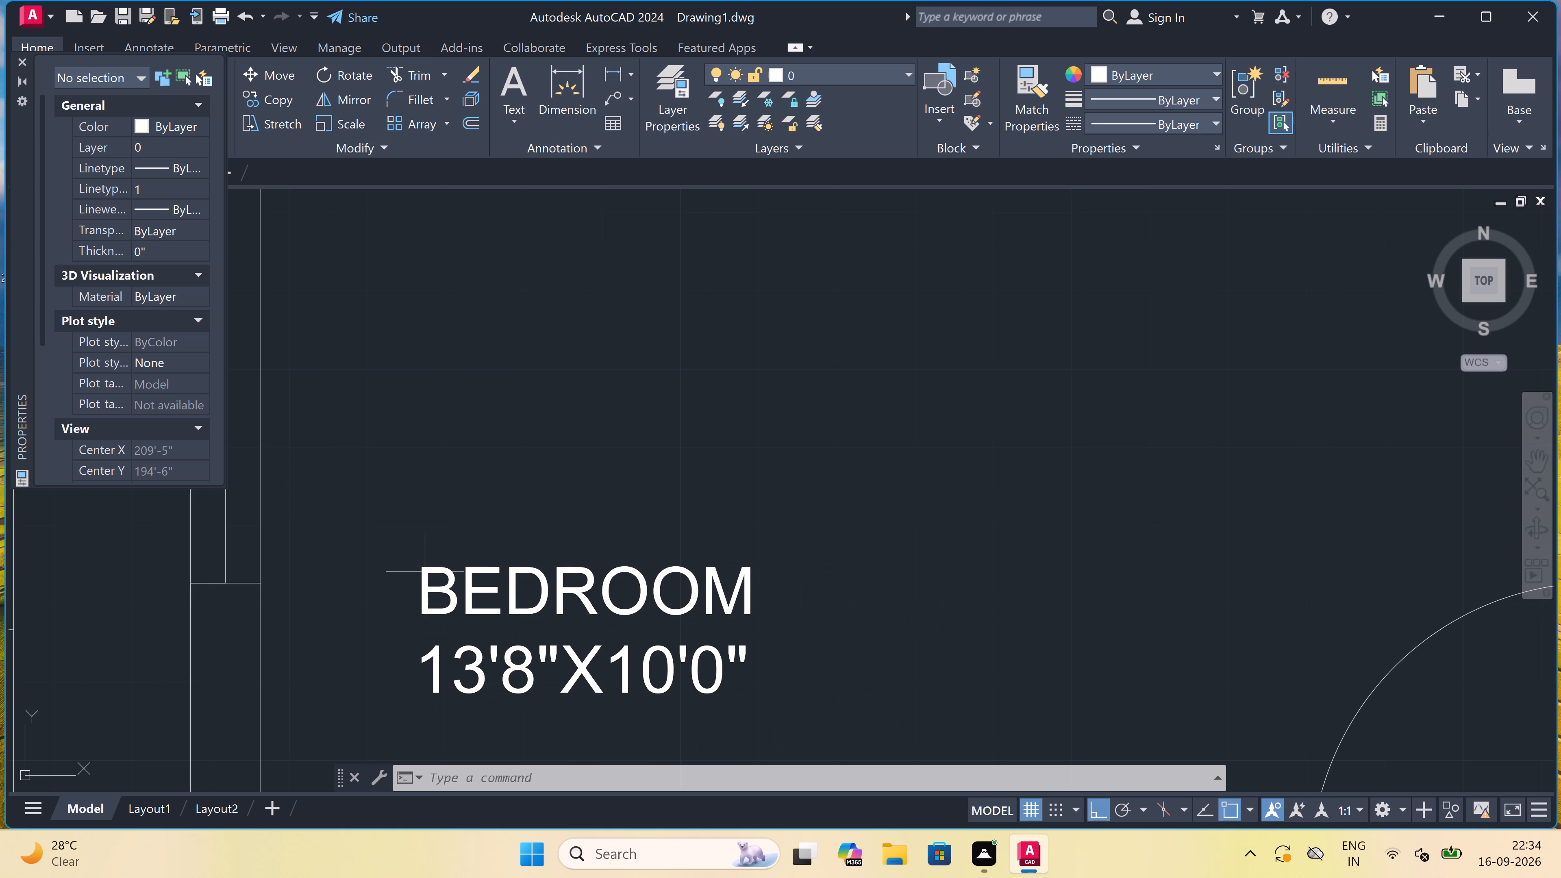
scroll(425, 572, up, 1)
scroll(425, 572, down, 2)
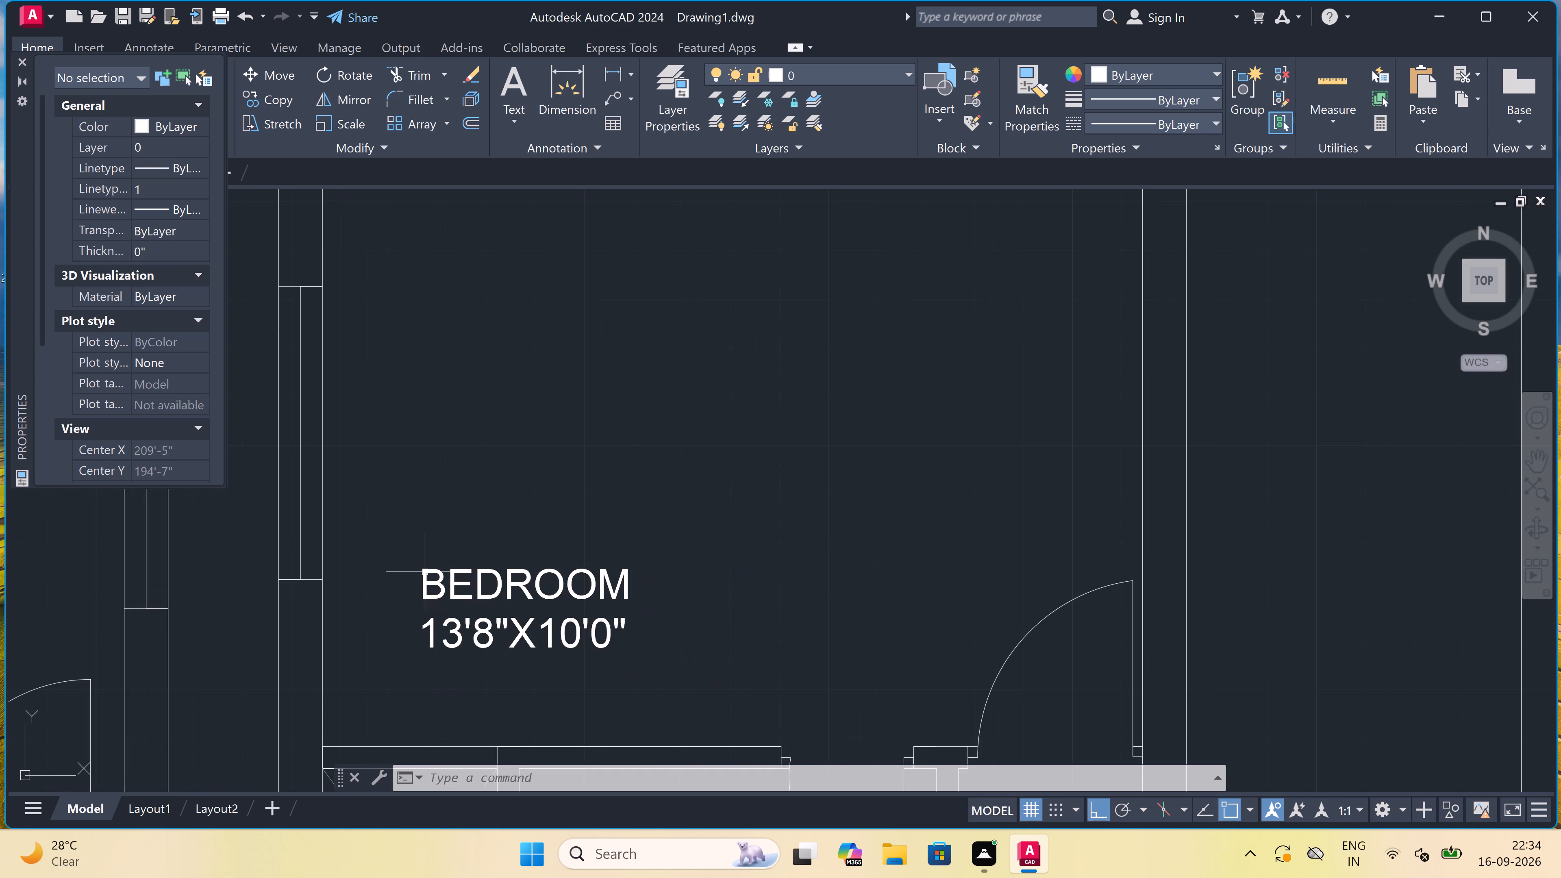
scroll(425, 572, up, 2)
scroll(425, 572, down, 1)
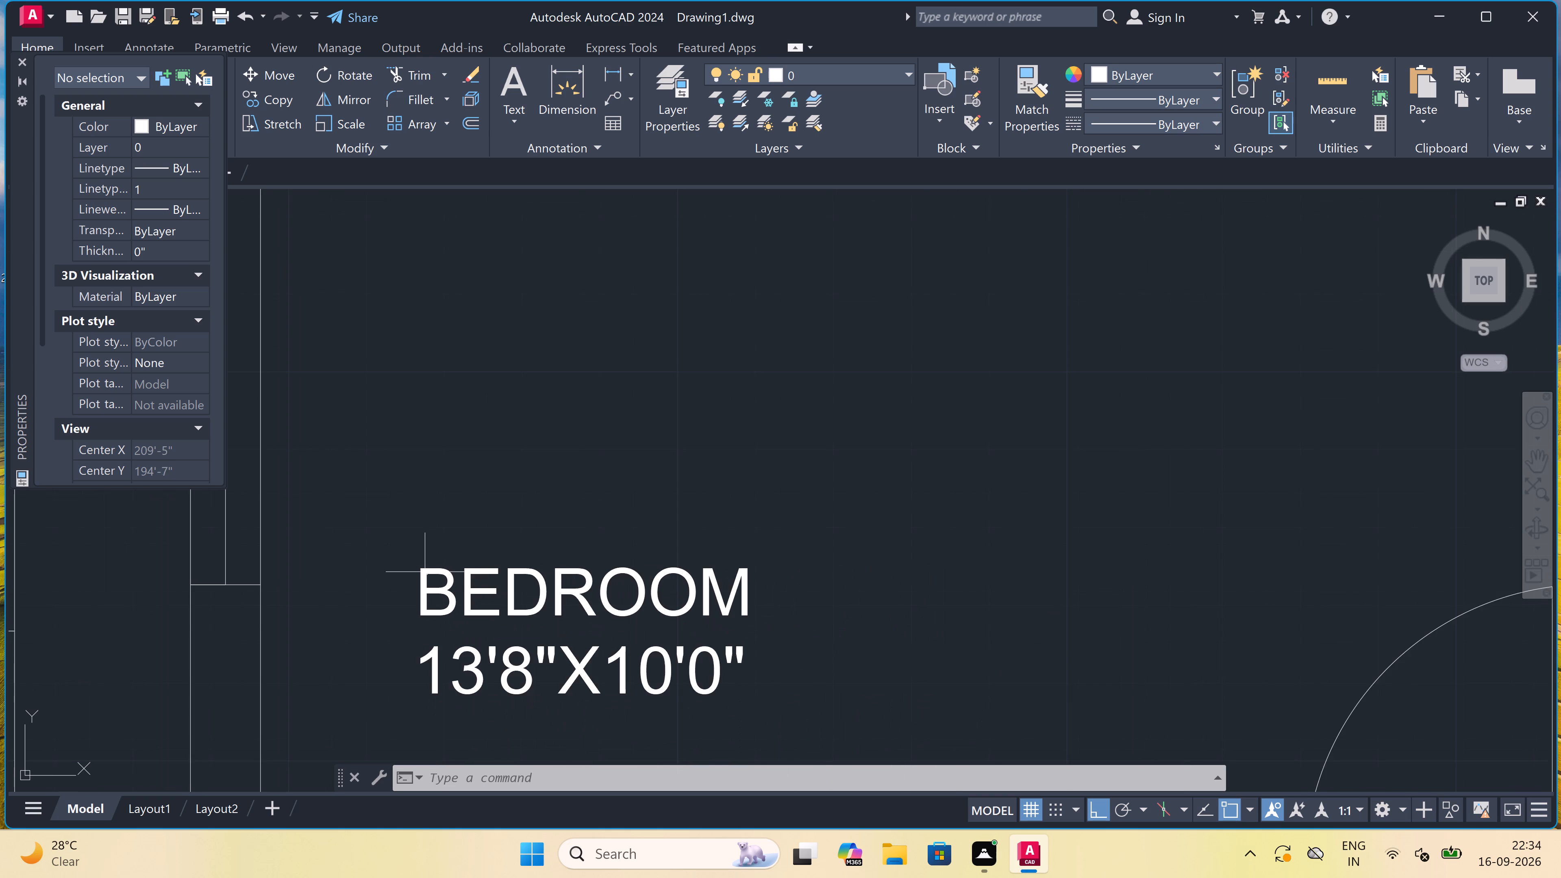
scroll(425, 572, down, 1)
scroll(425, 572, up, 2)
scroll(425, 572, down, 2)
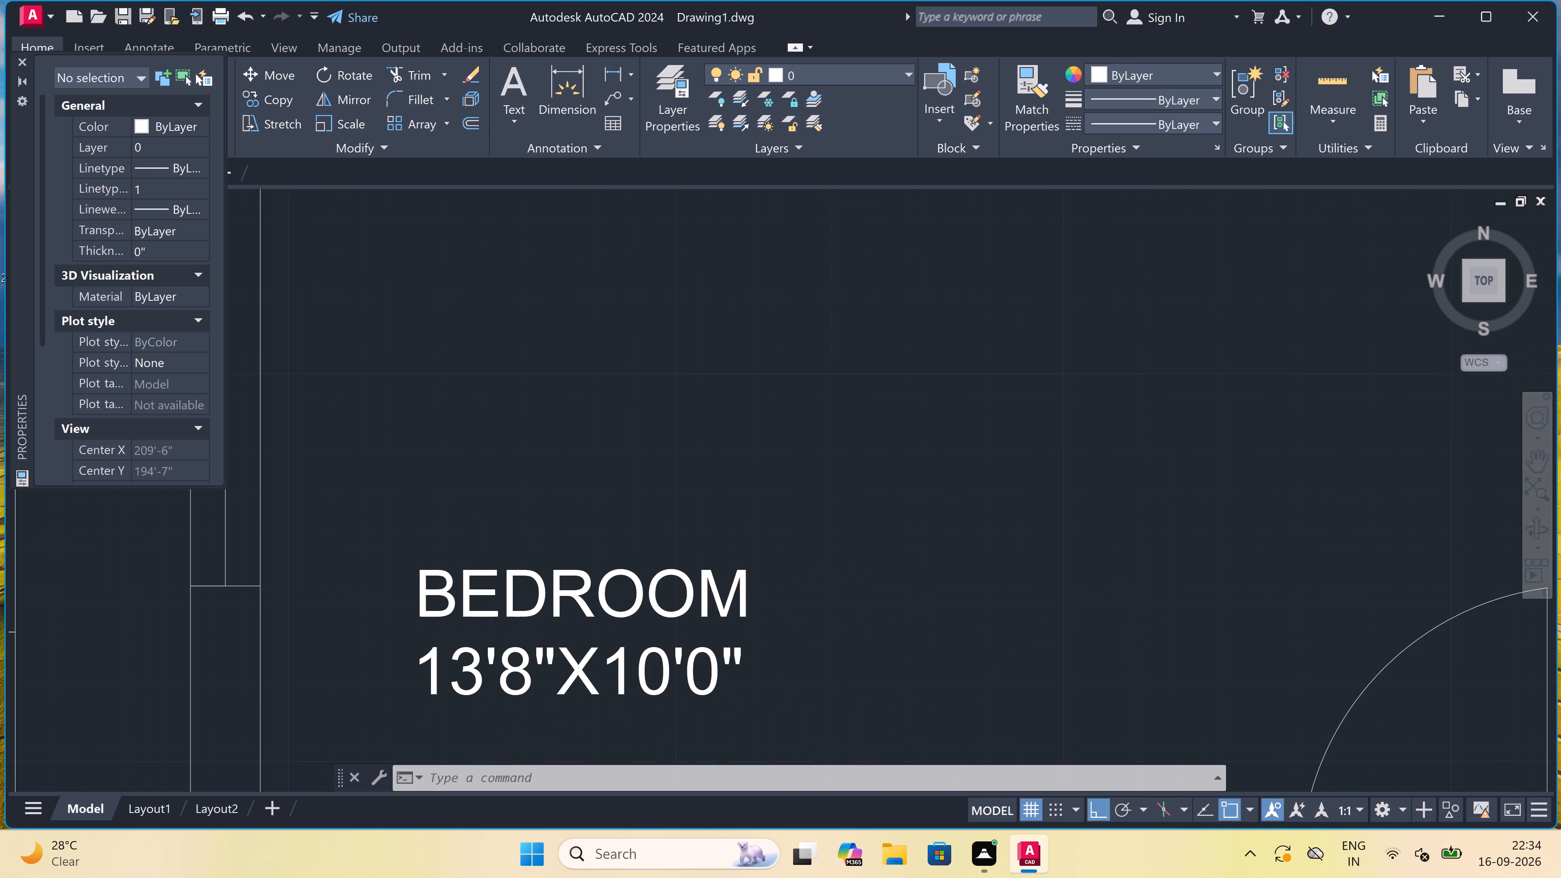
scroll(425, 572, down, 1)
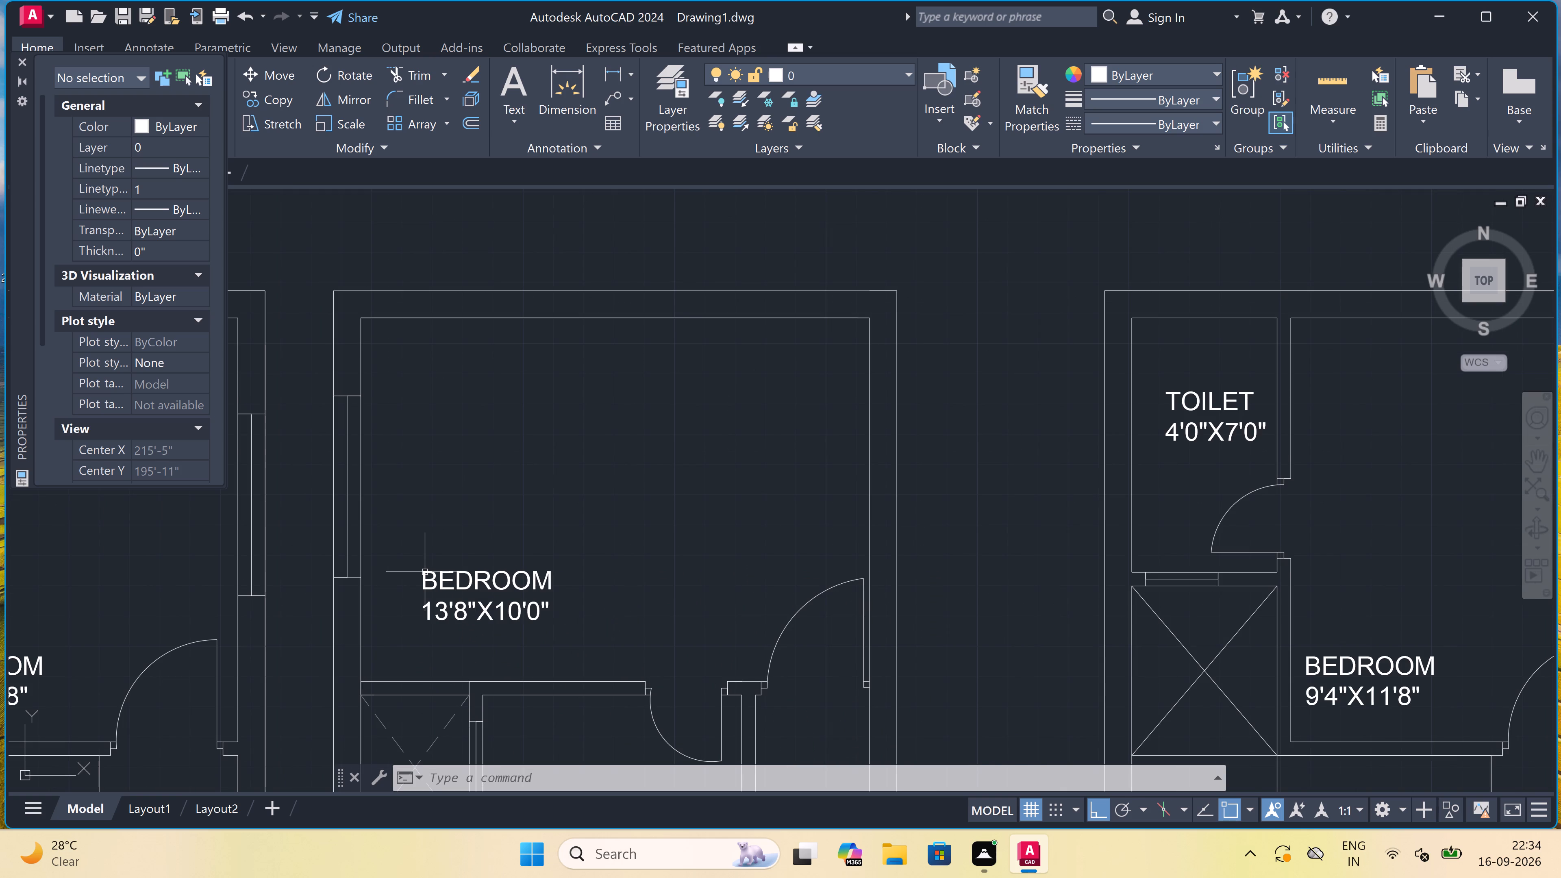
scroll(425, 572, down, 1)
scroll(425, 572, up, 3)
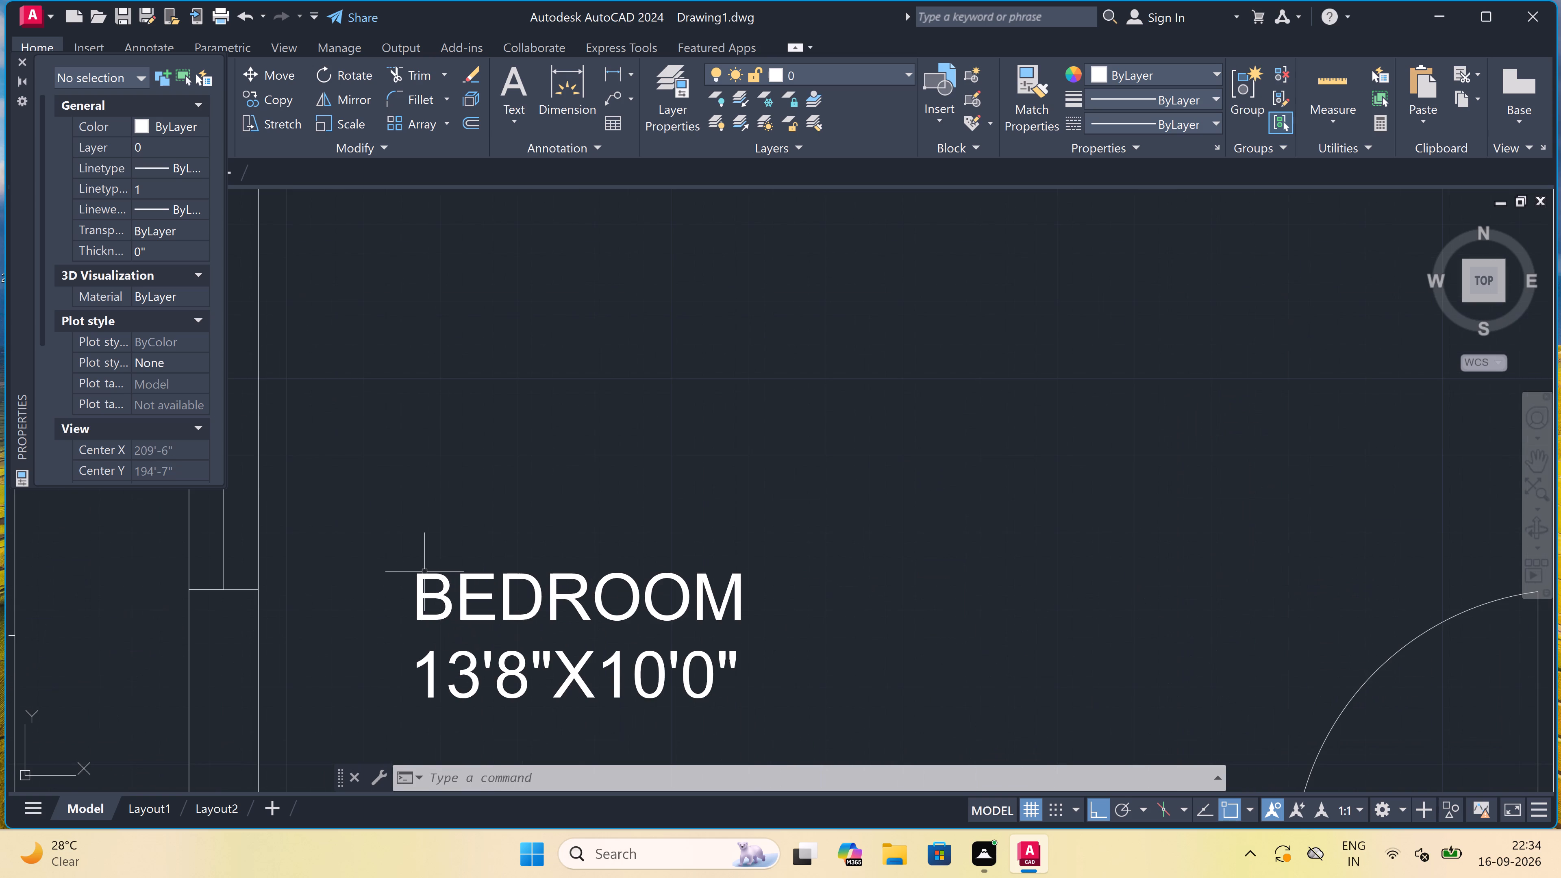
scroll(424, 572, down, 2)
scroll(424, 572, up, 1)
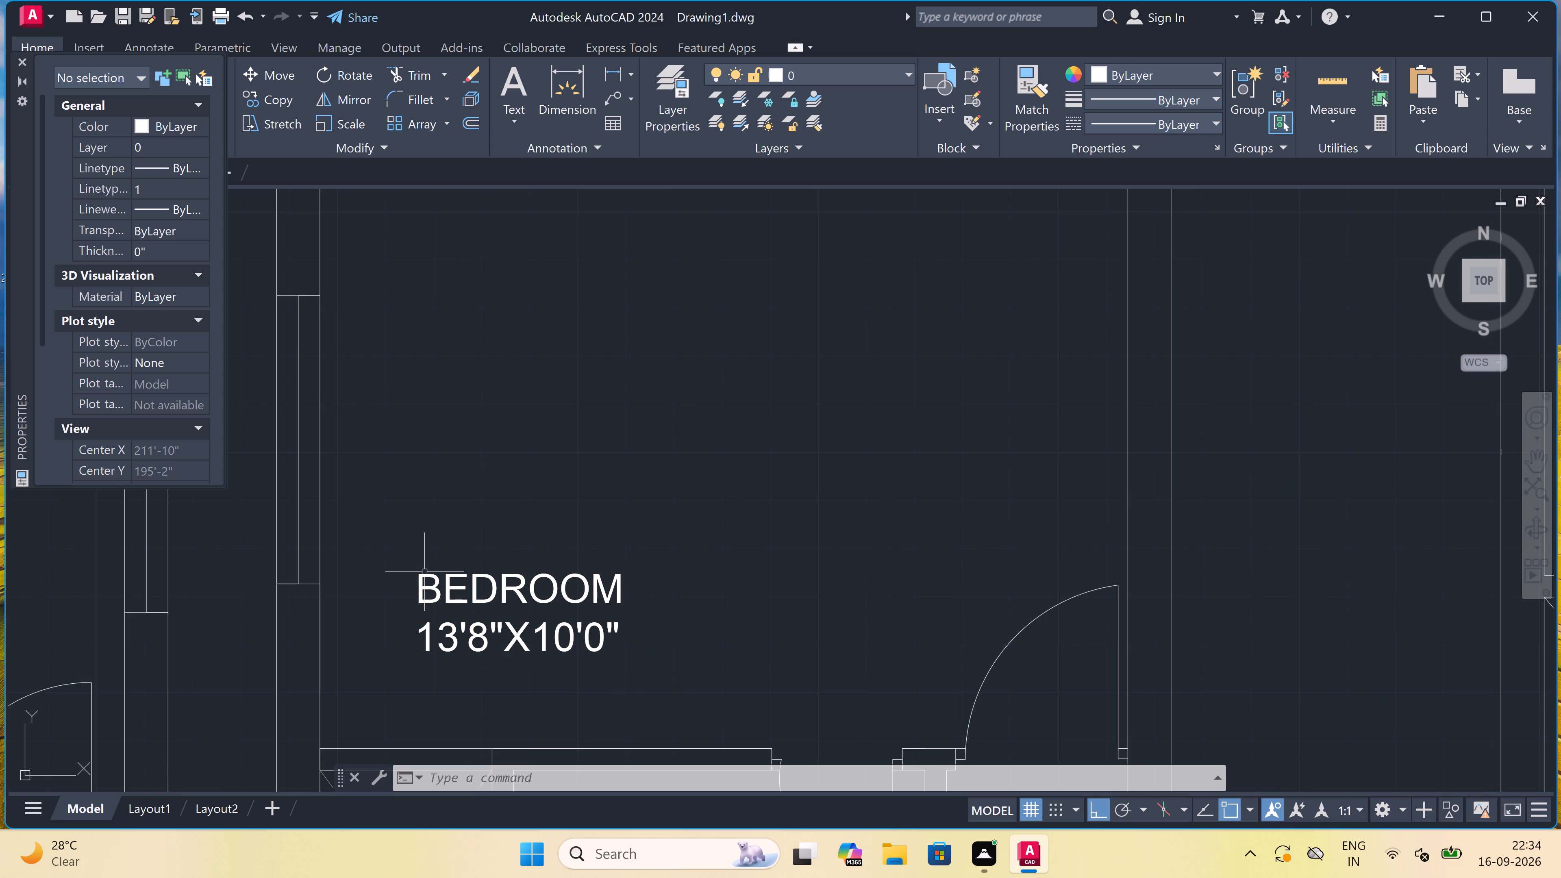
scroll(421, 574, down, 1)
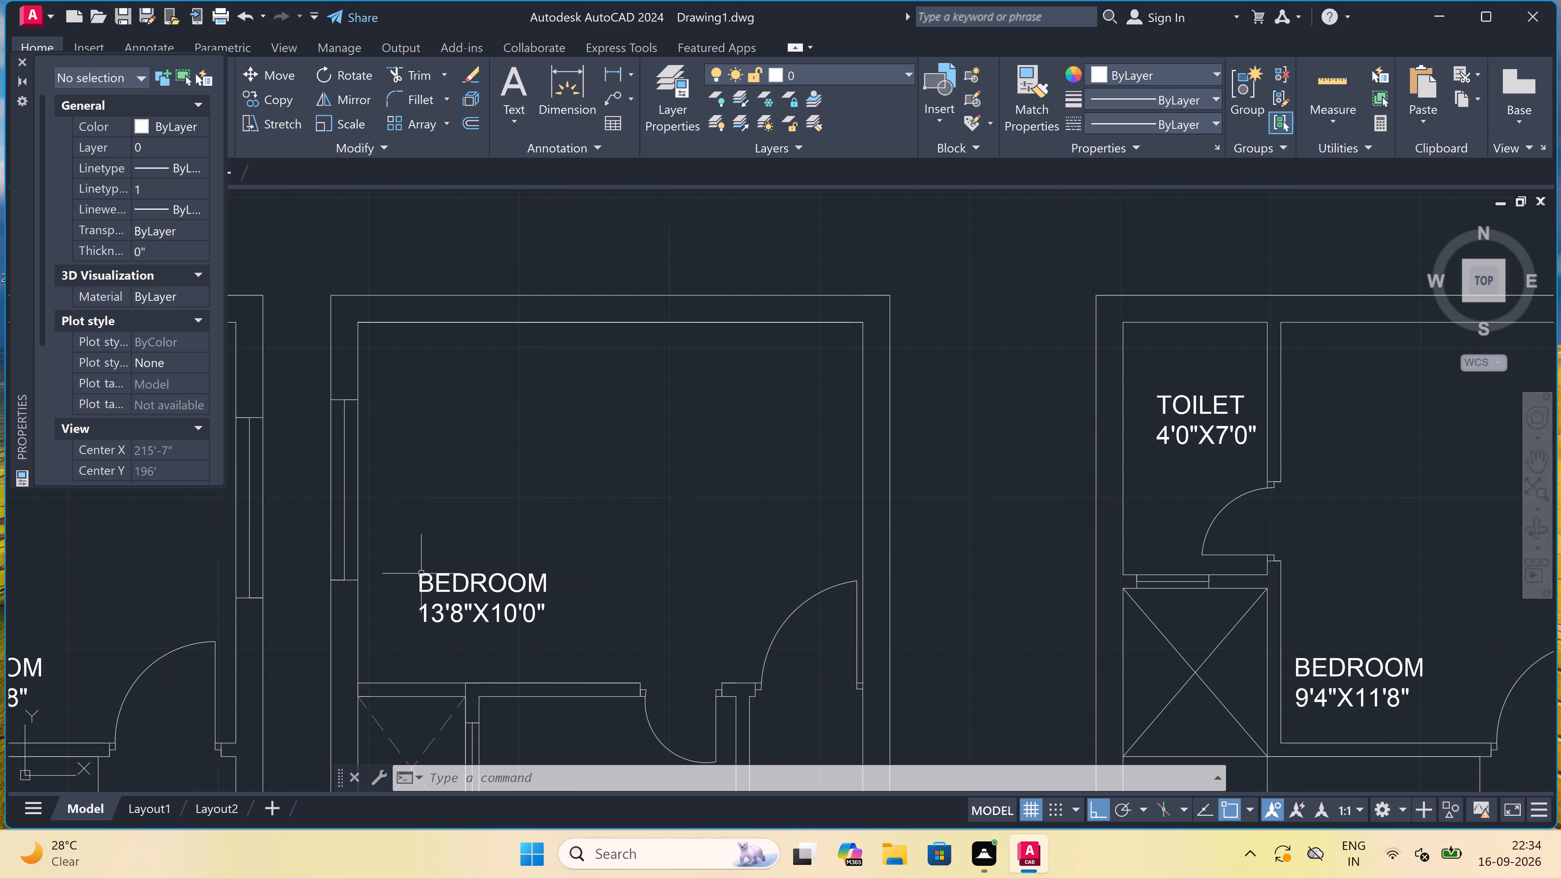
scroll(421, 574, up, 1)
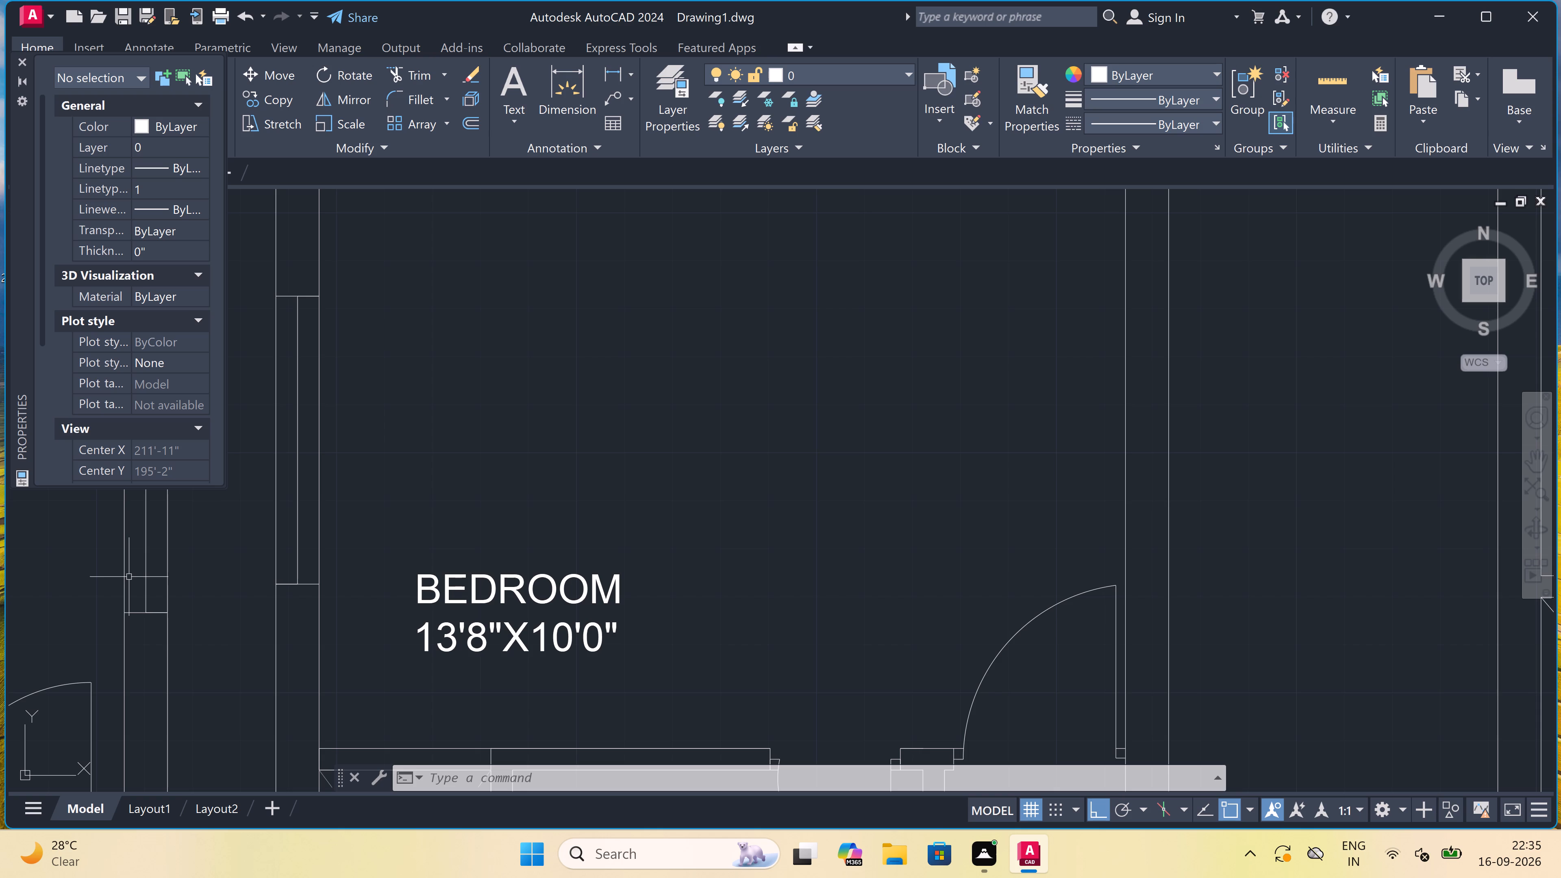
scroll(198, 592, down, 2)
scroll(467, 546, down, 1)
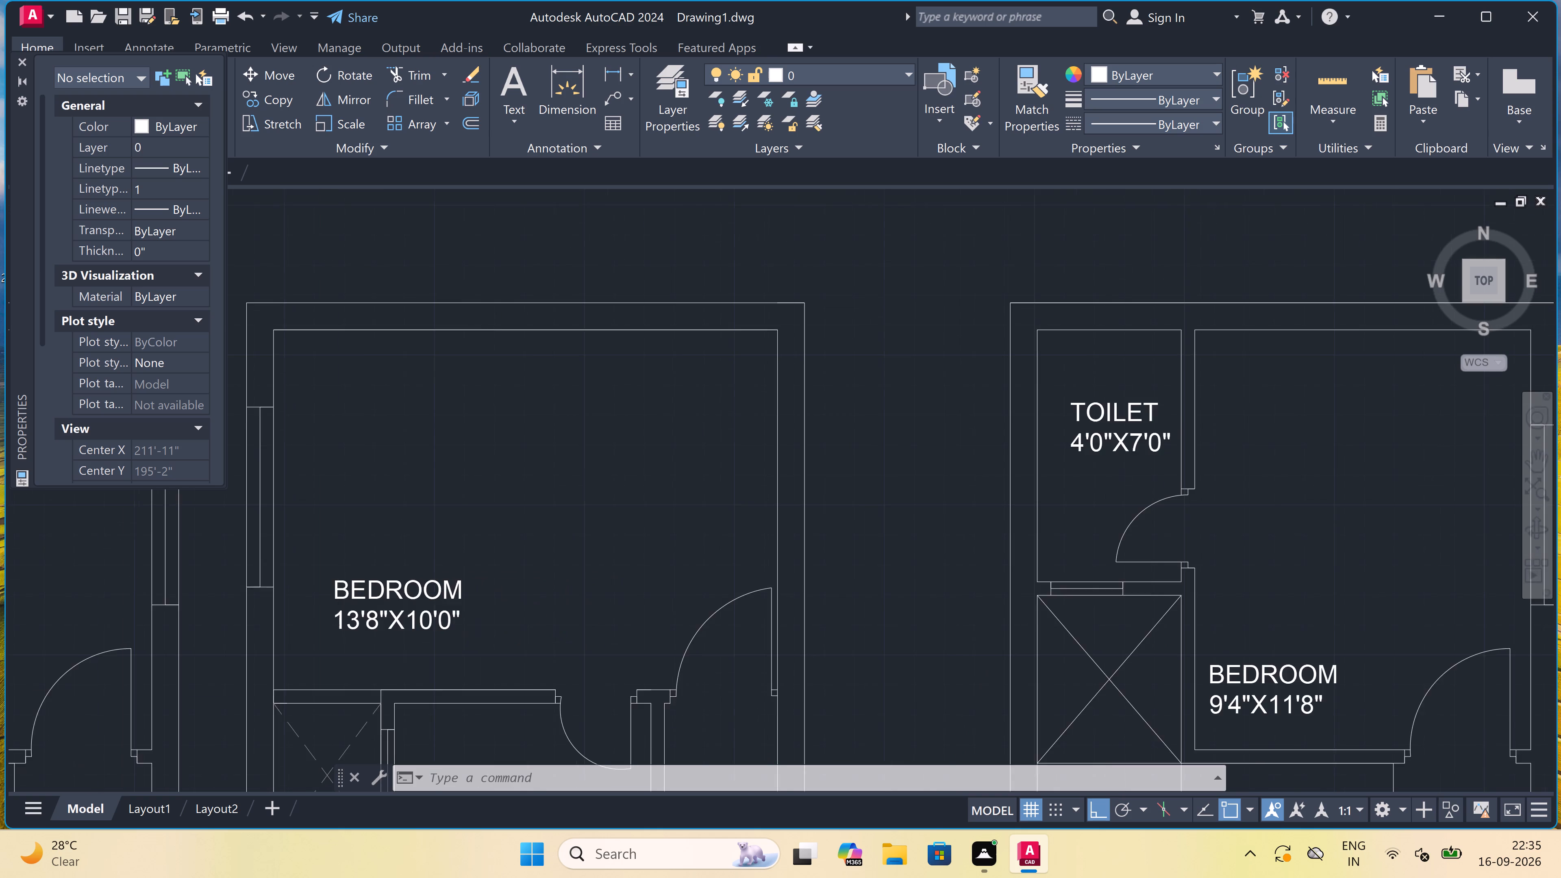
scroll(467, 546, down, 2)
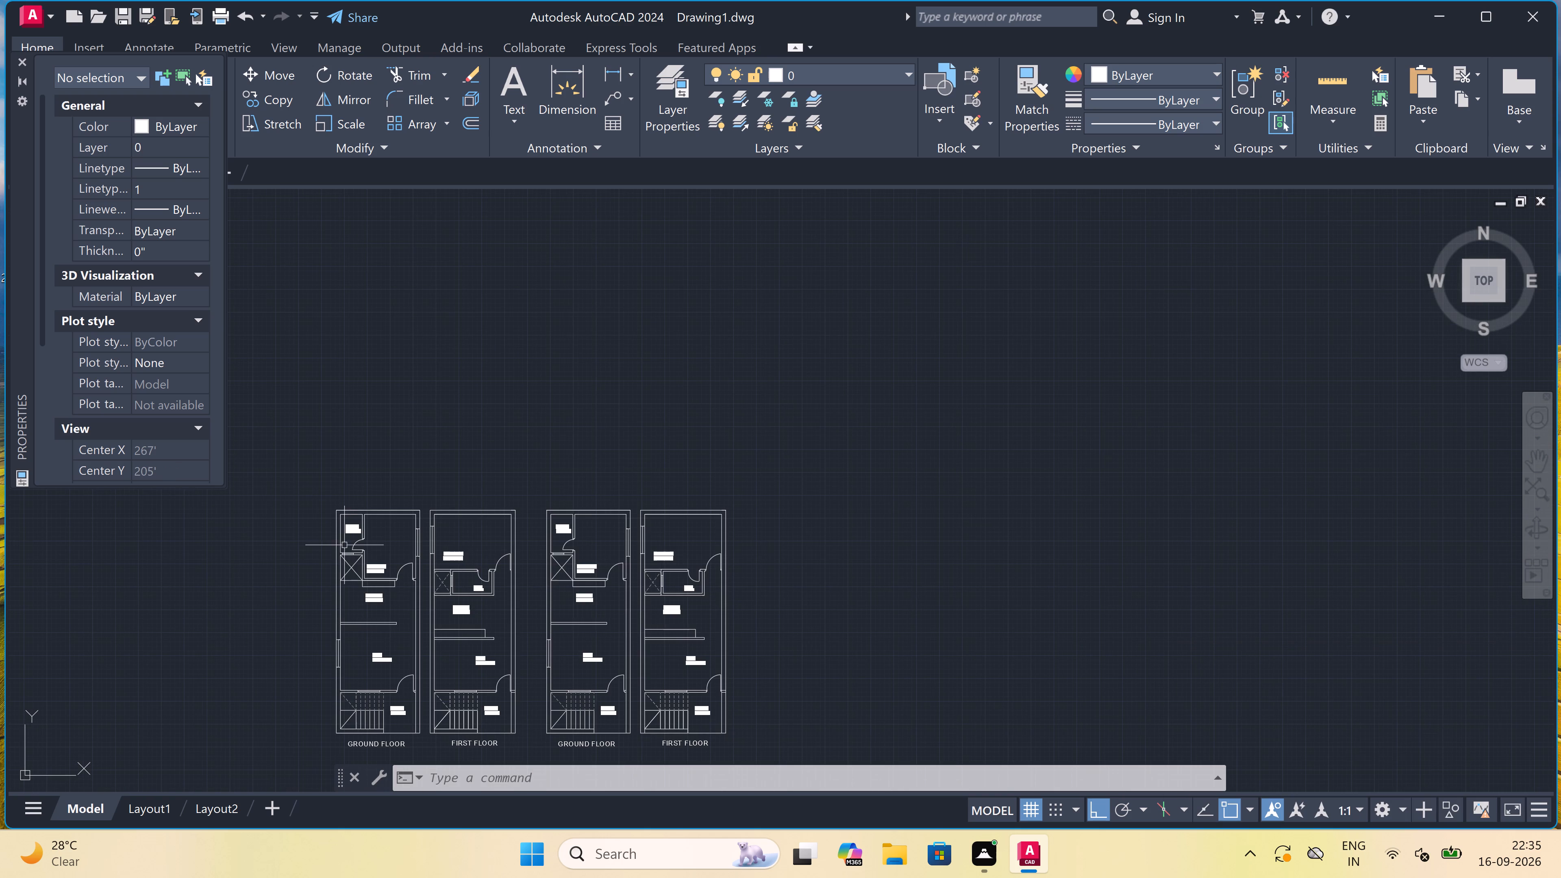
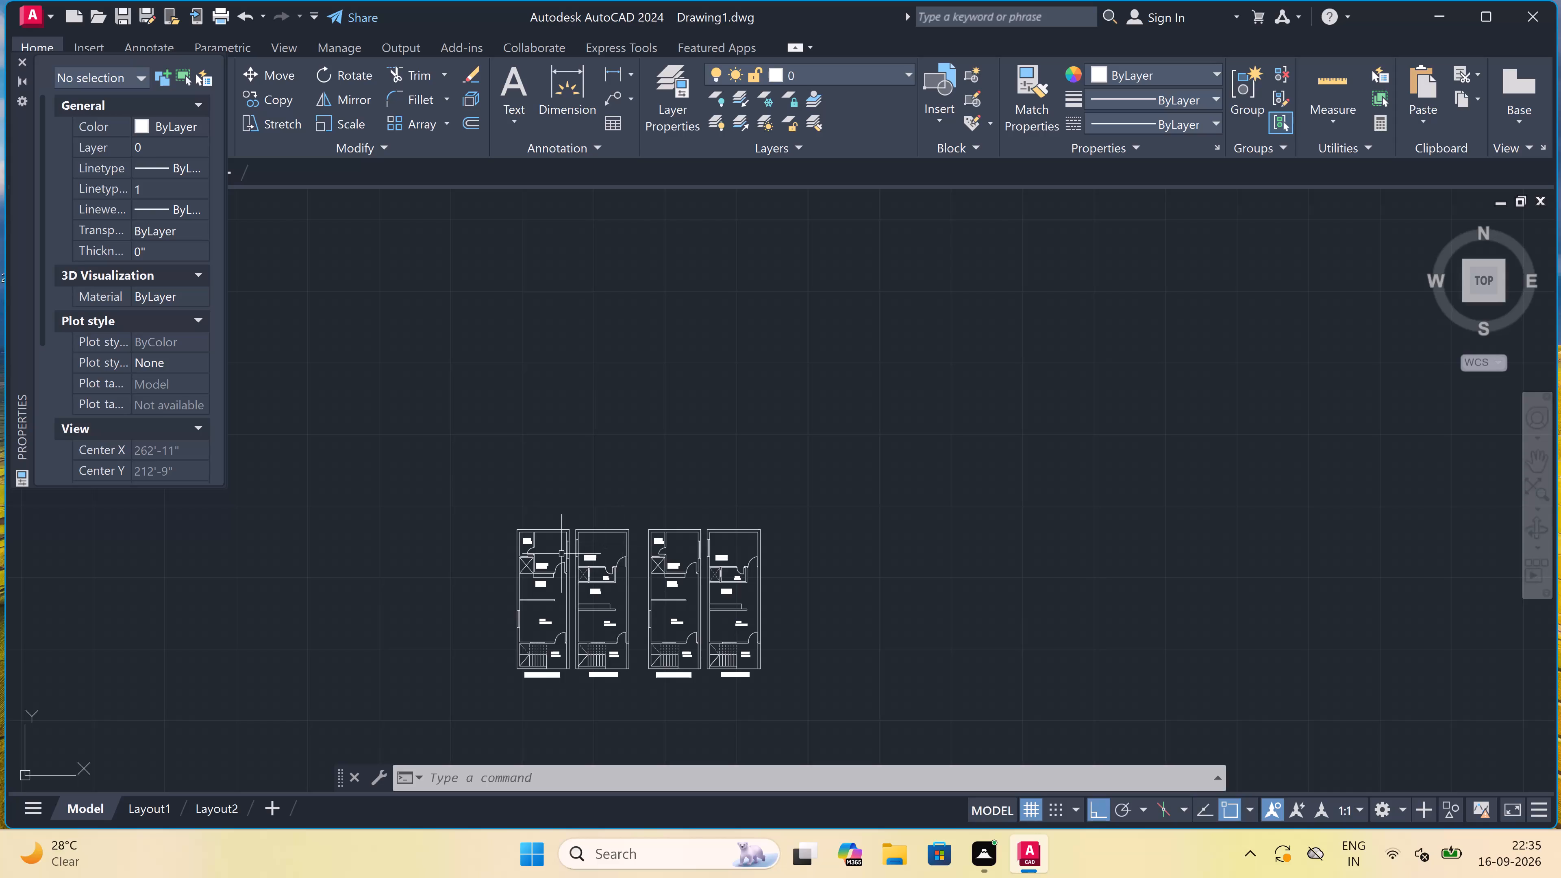
Examine the original and copied floor plans, including the copied first floor's kitchen, toilet and hall areas.
scroll(531, 671, up, 2)
scroll(531, 668, down, 1)
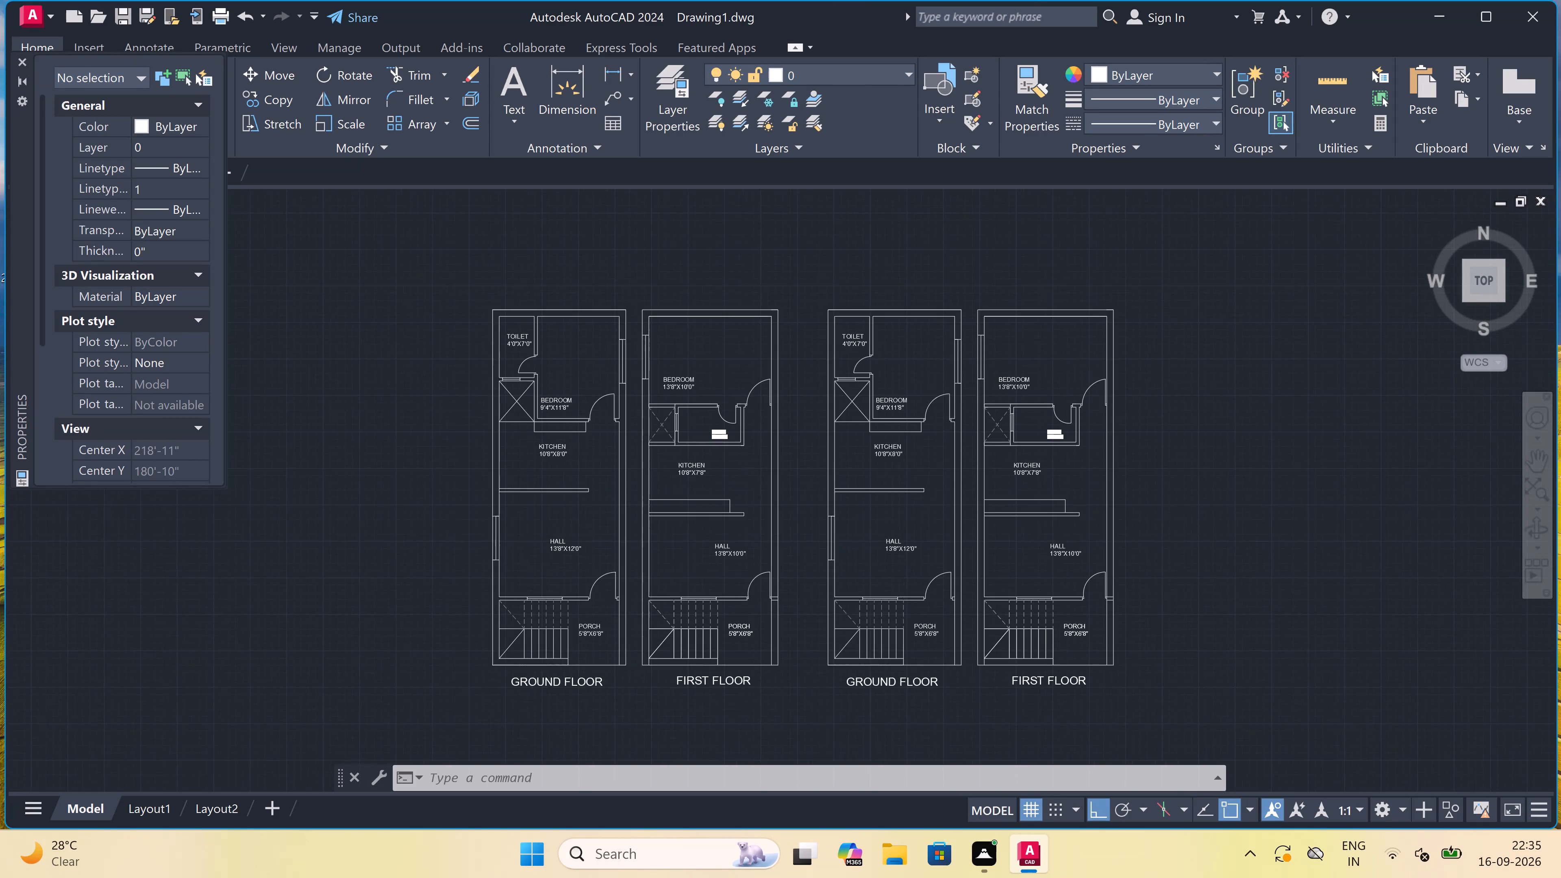
scroll(894, 544, up, 2)
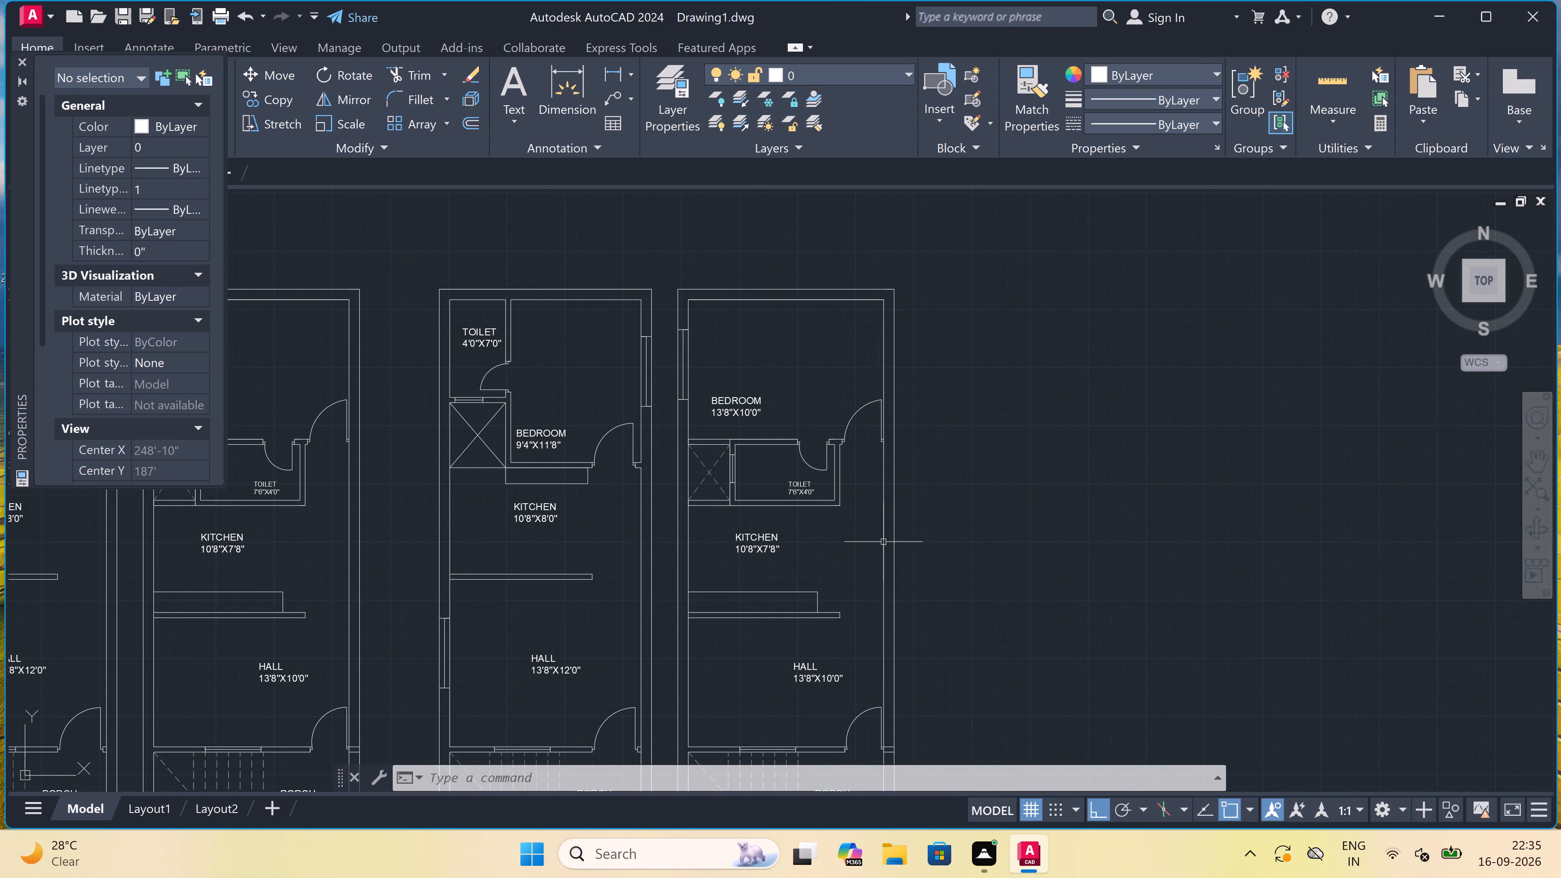
scroll(800, 537, up, 1)
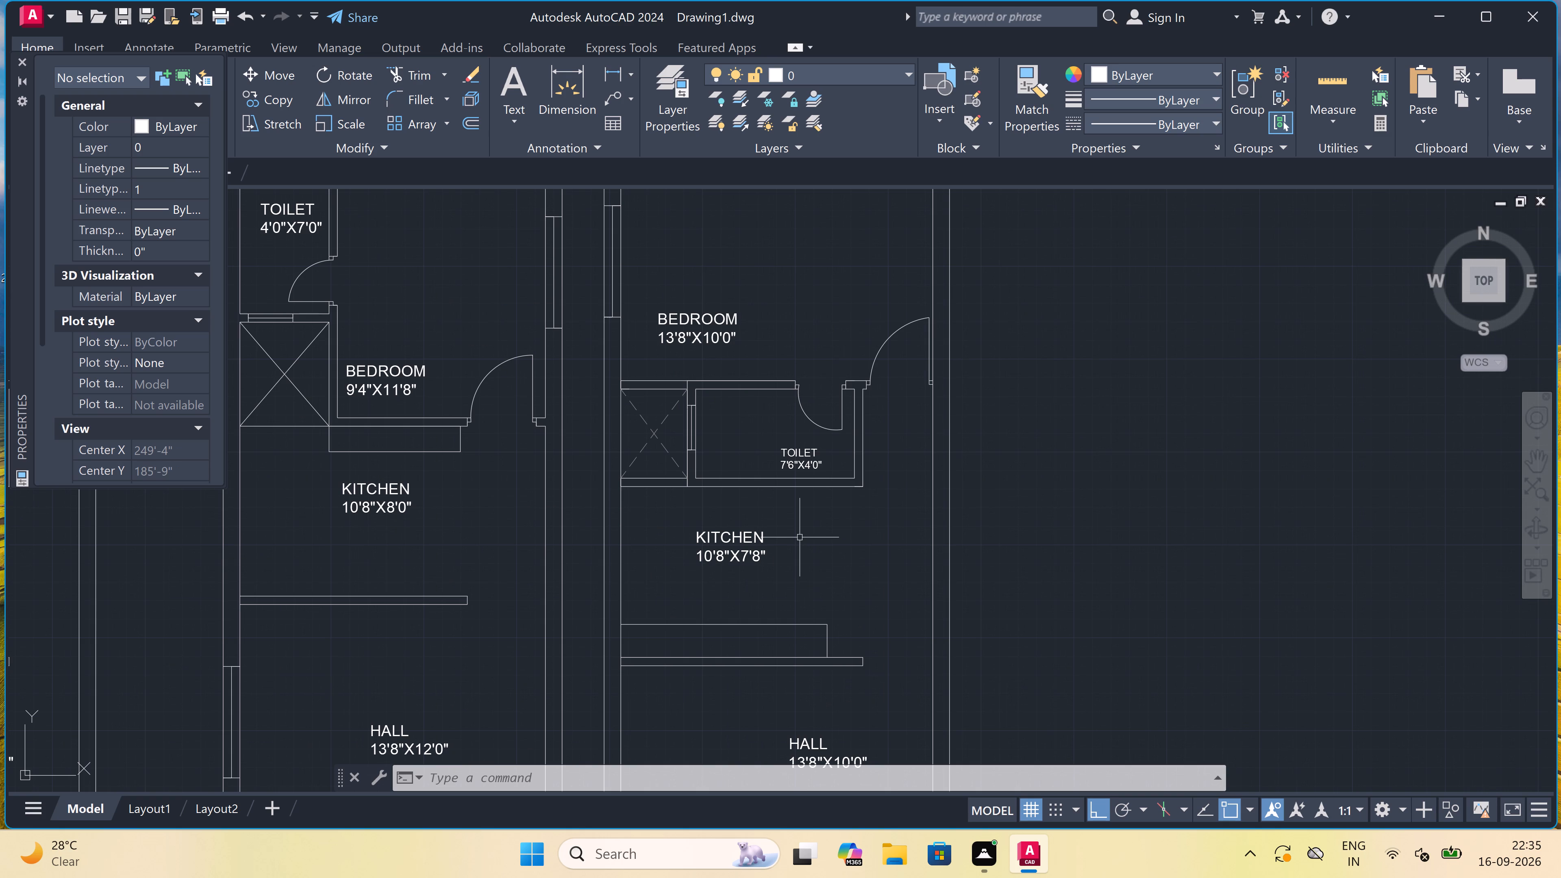
scroll(802, 535, down, 1)
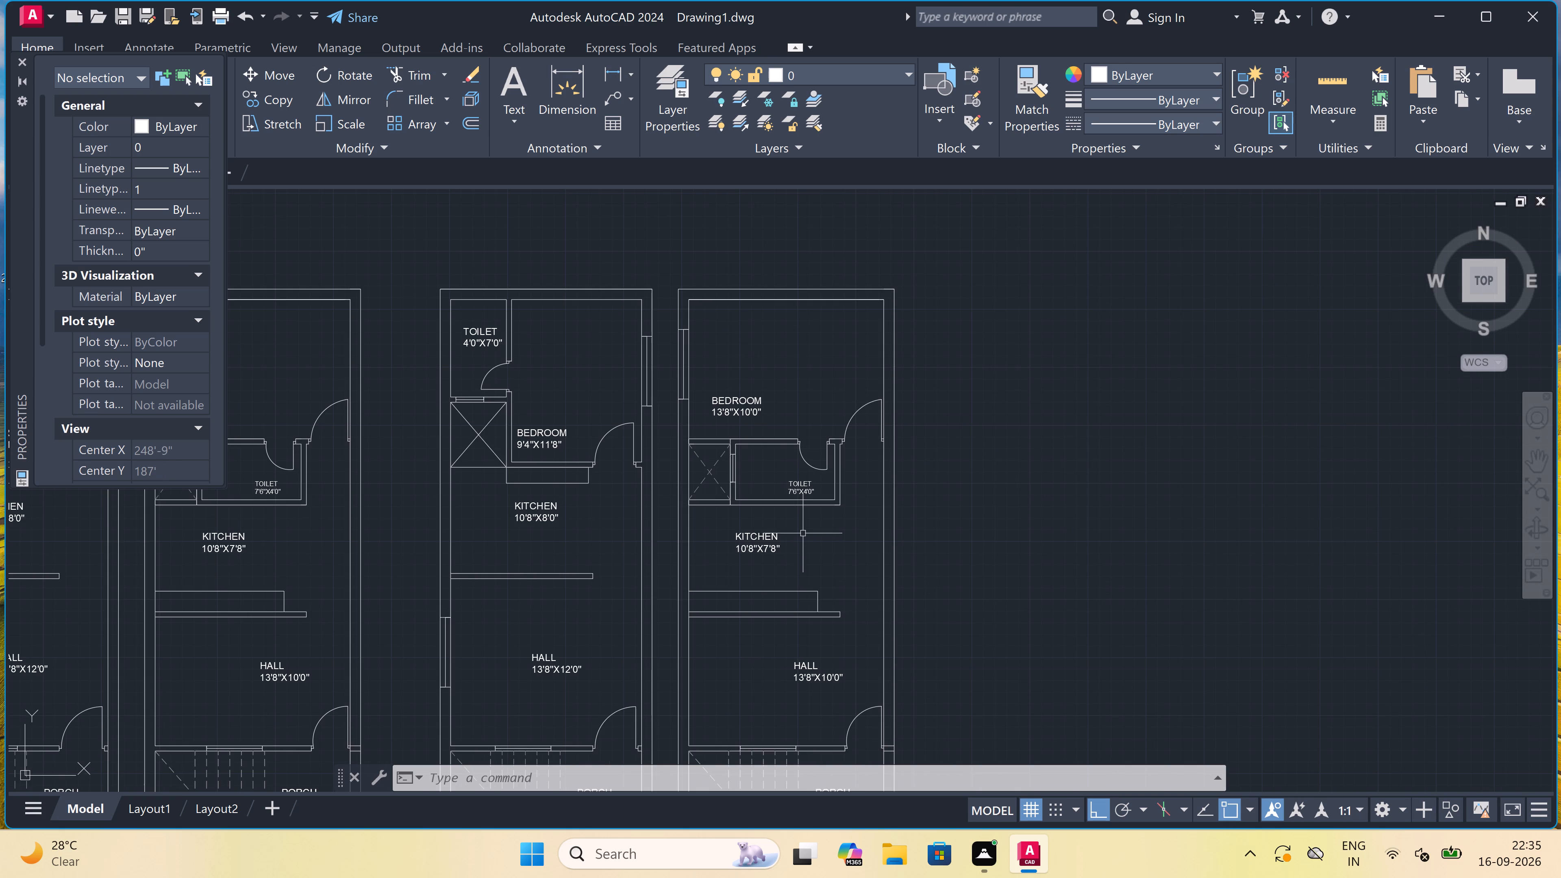
scroll(807, 513, down, 1)
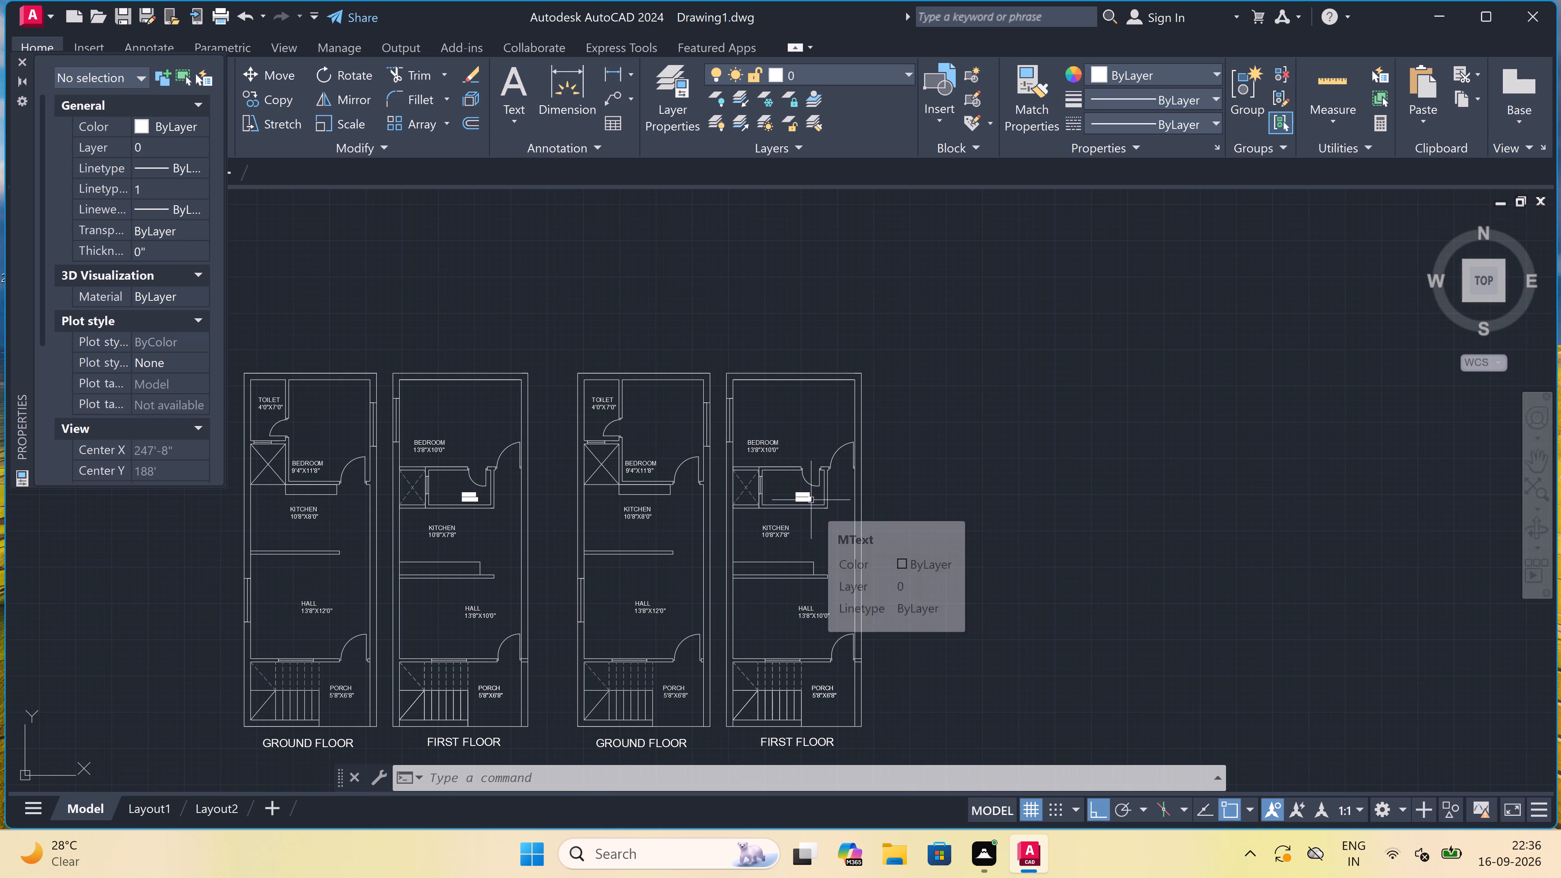
scroll(759, 562, up, 1)
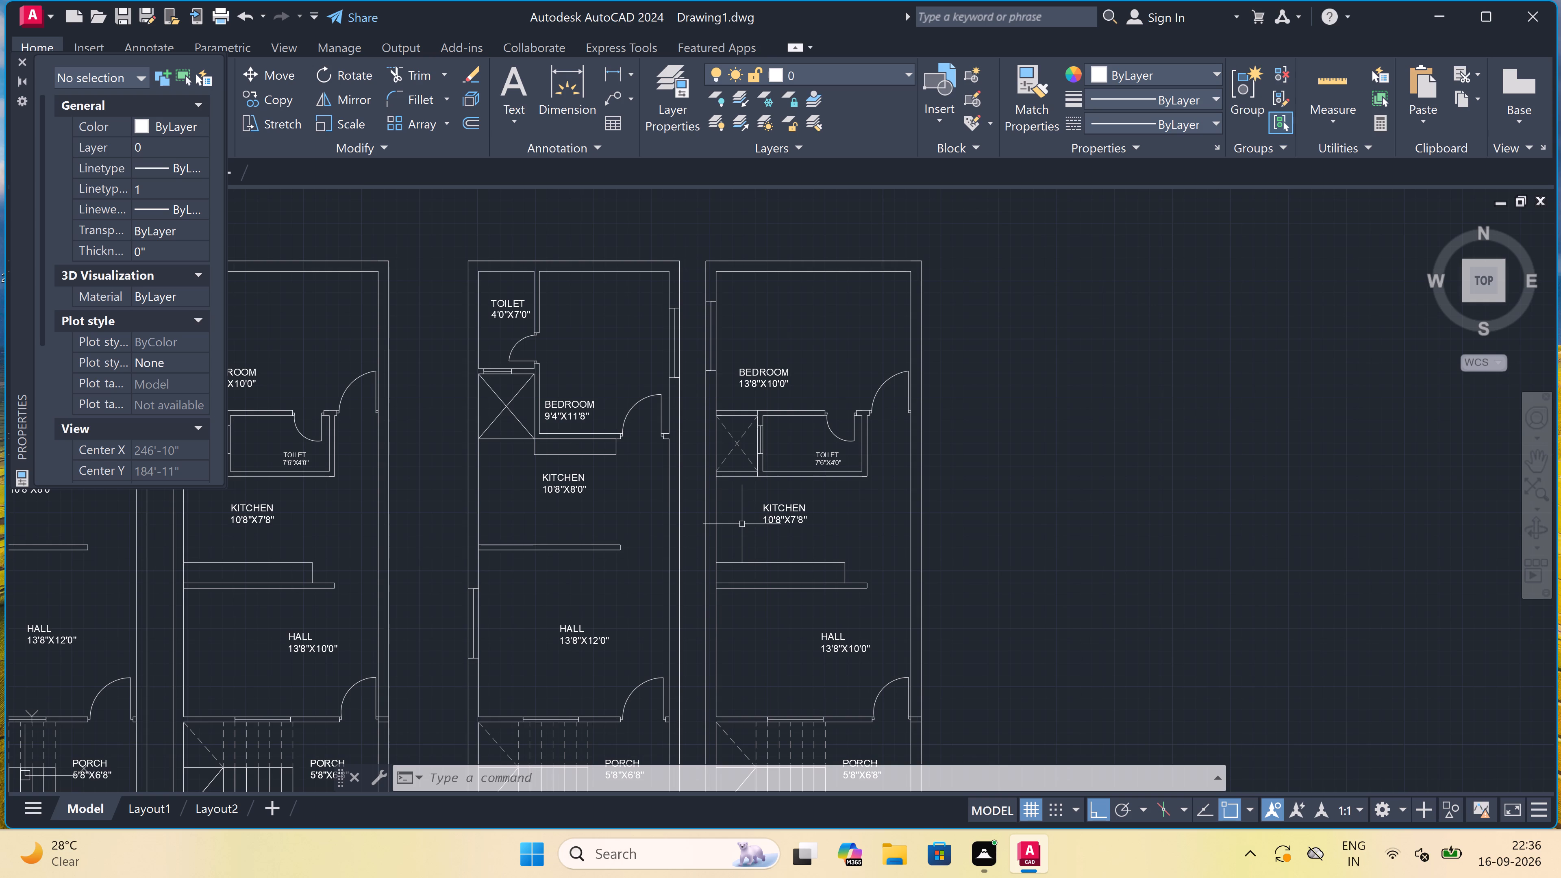
scroll(742, 524, down, 1)
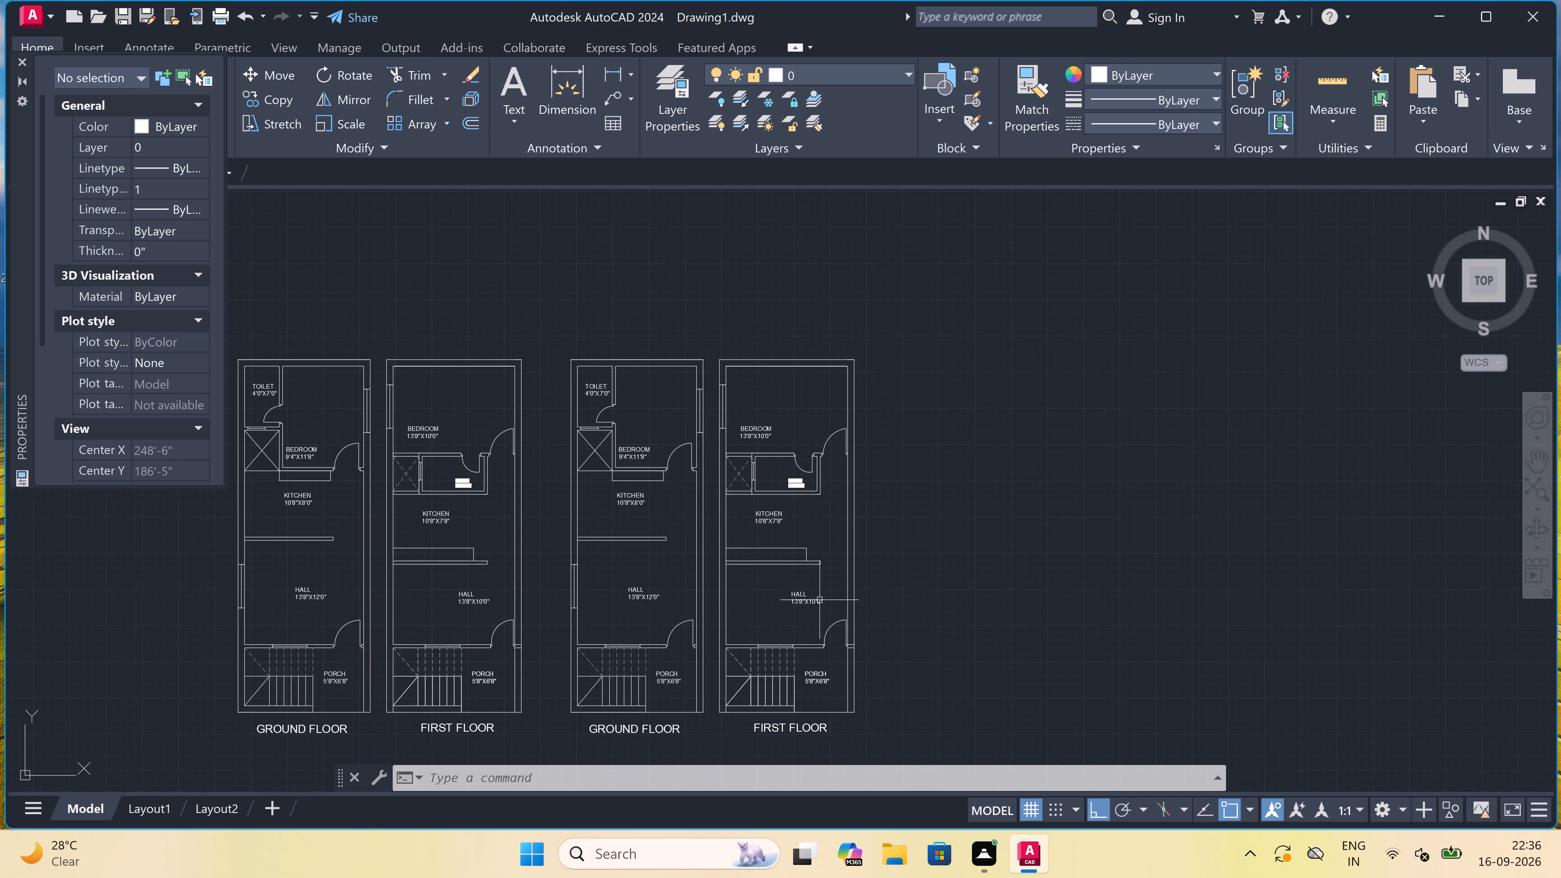
scroll(716, 606, up, 3)
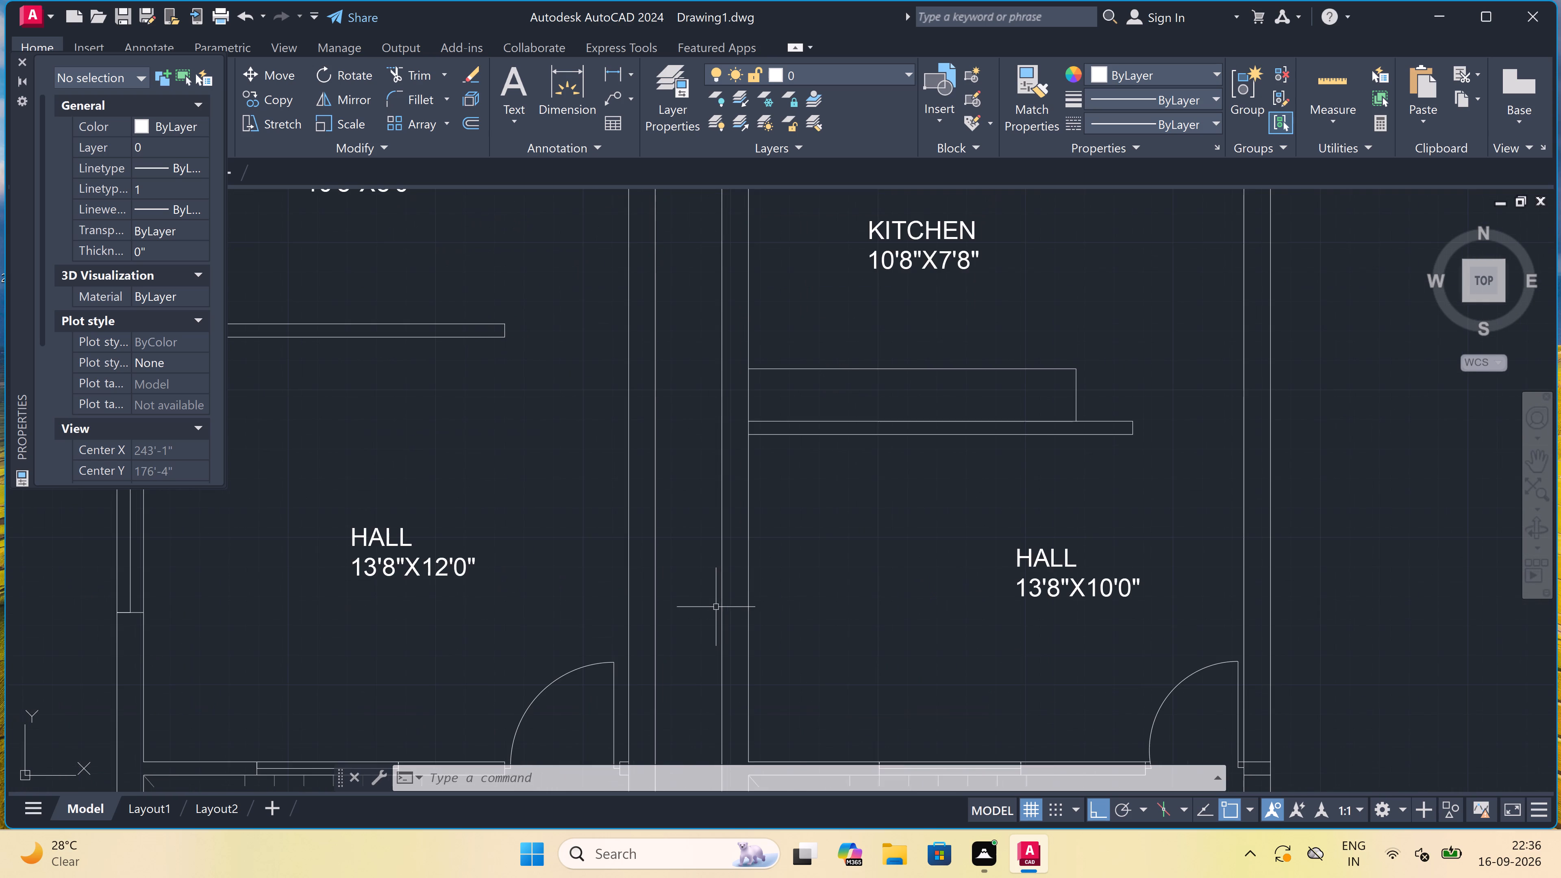
Draw a horizontal line about 38'-6" long across both copied plans through the halls, ending in a short upward segment beyond the first floor.
scroll(716, 606, down, 1)
text(L)
key(space)
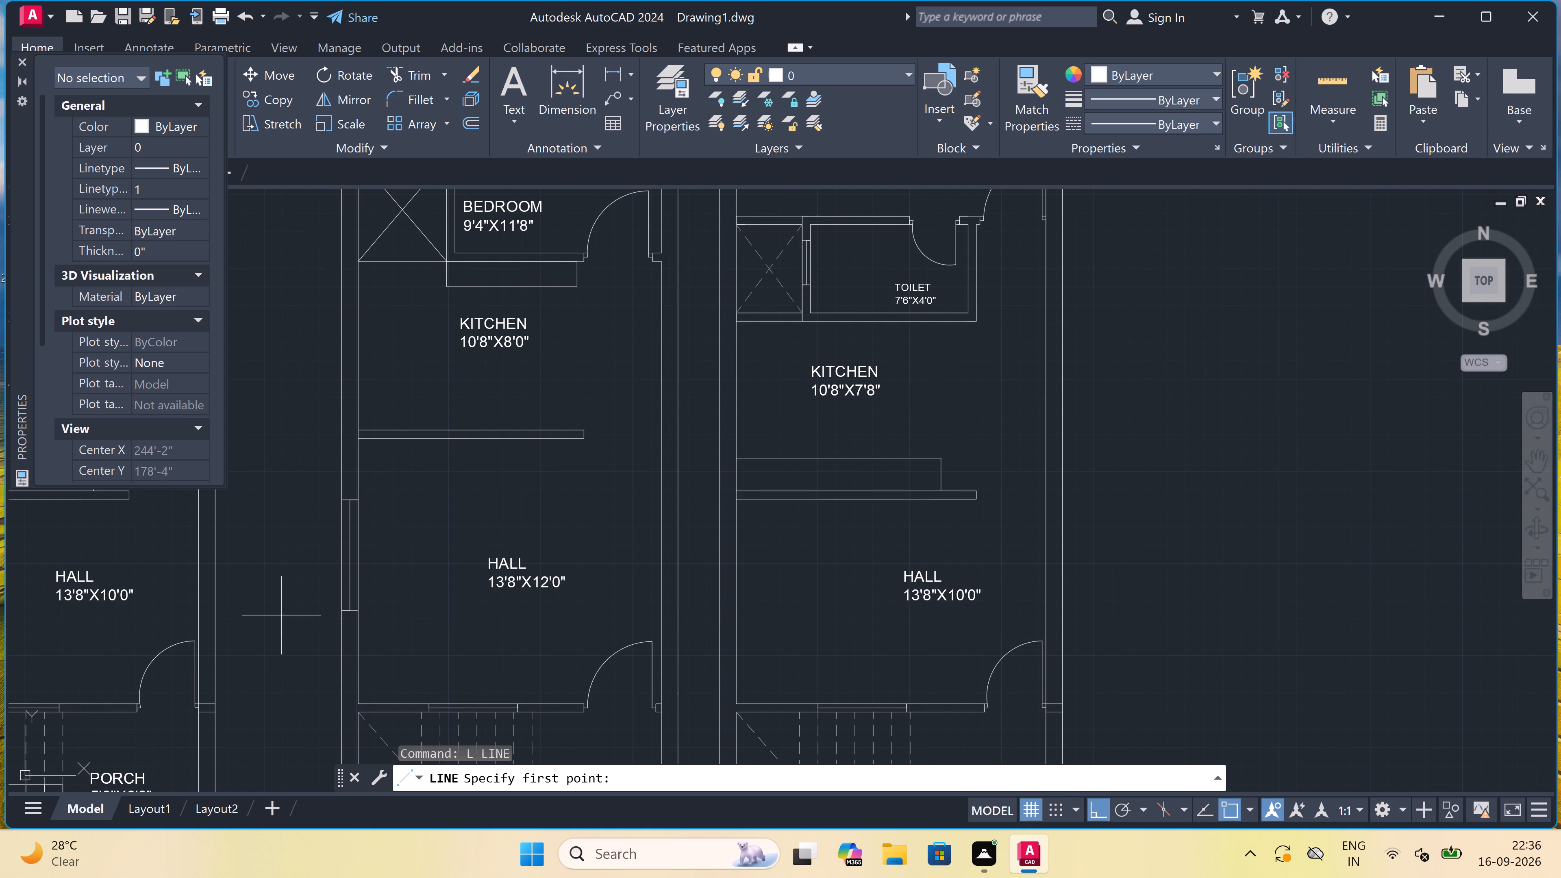
double_click(284, 645)
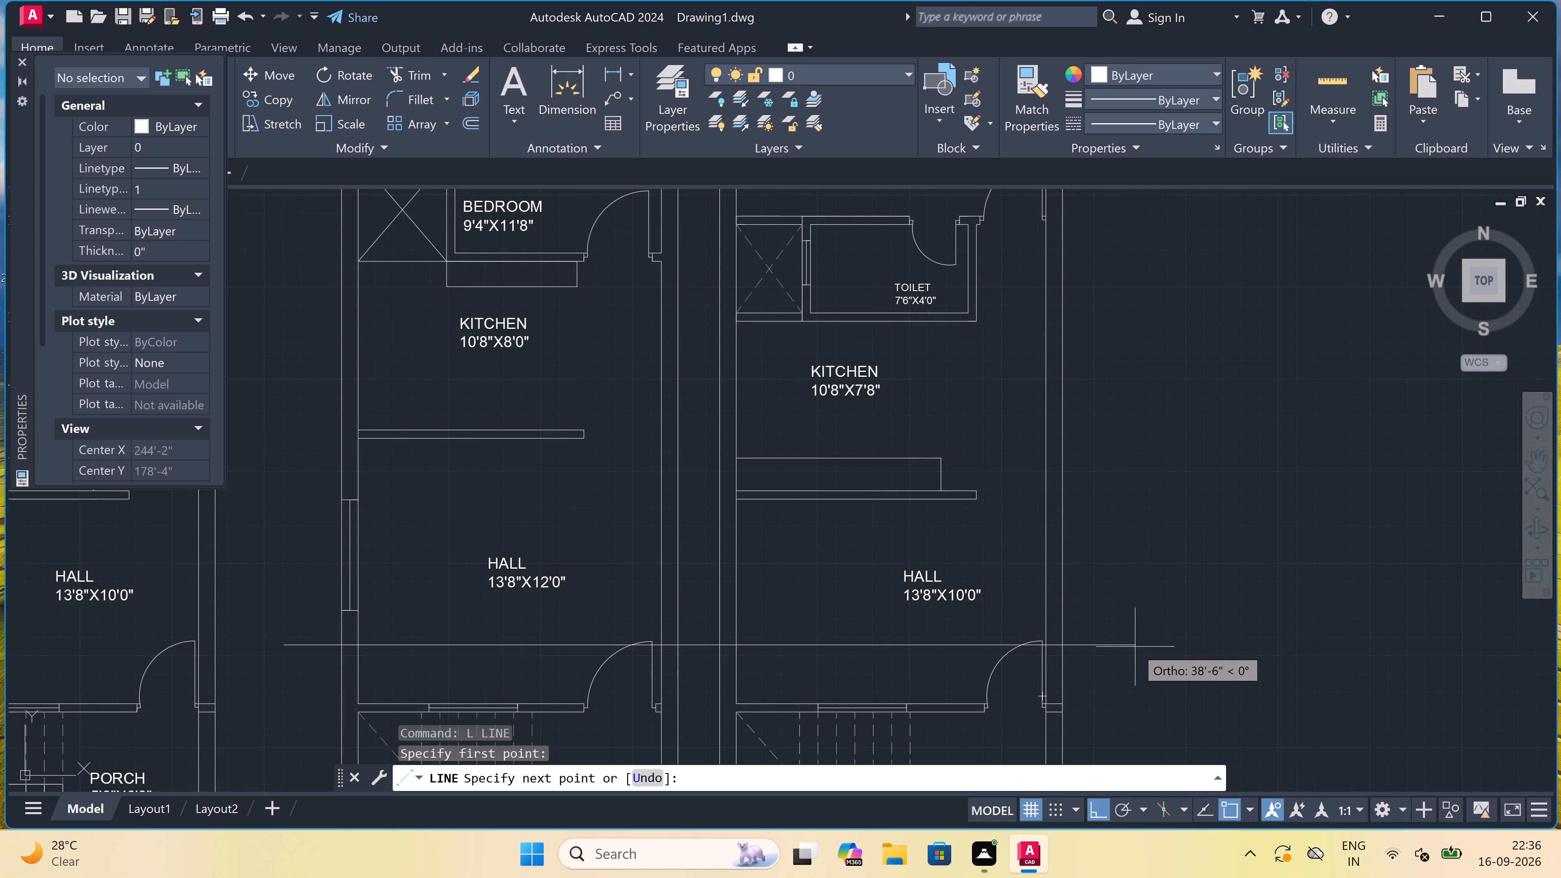
click(1135, 647)
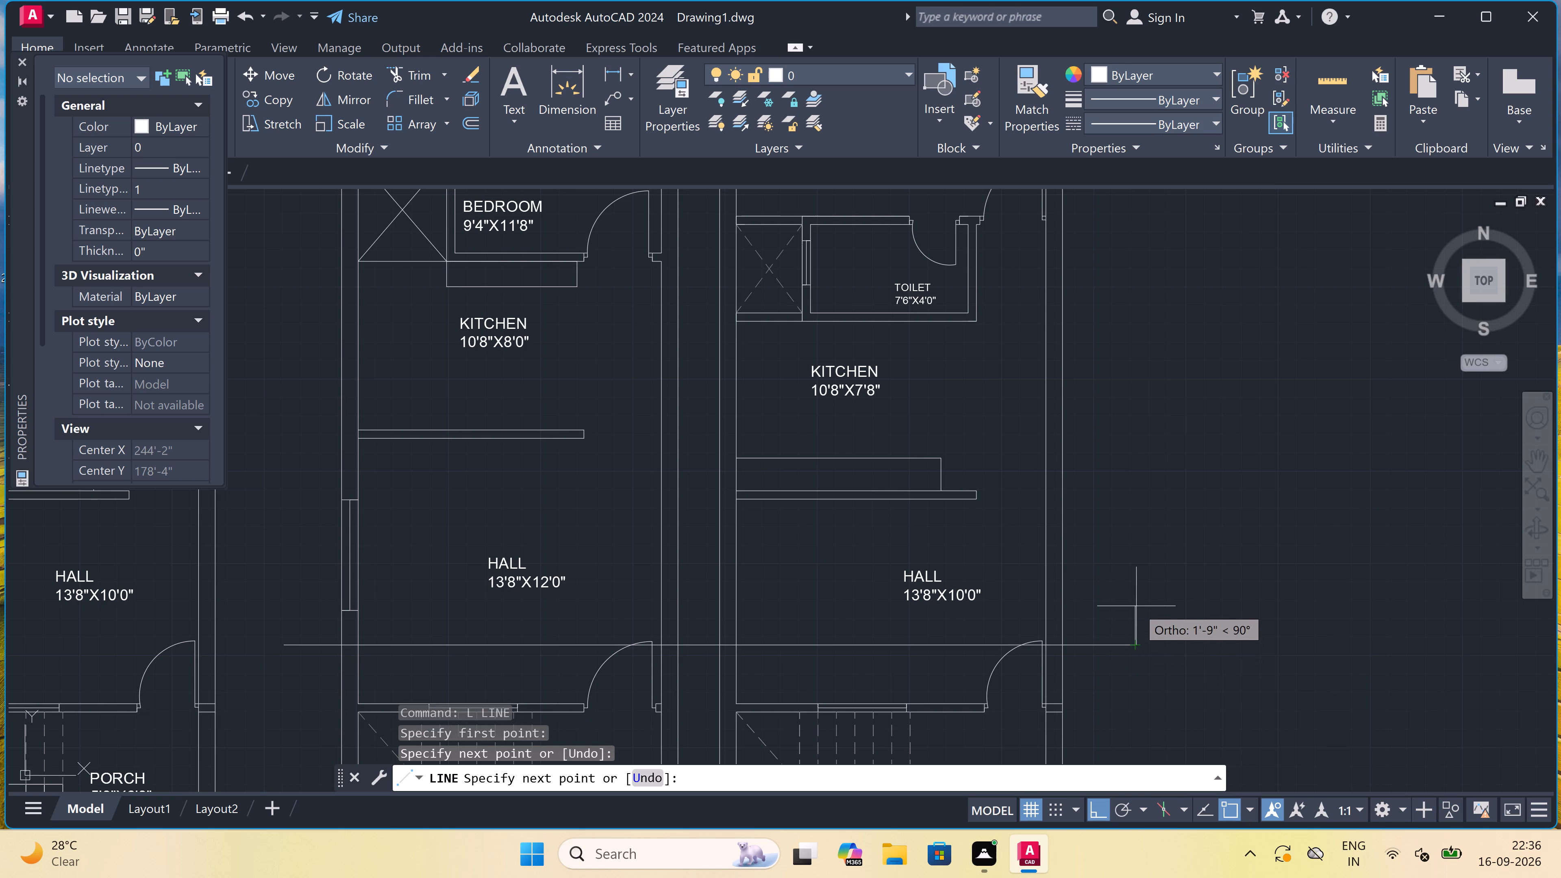
click(1135, 548)
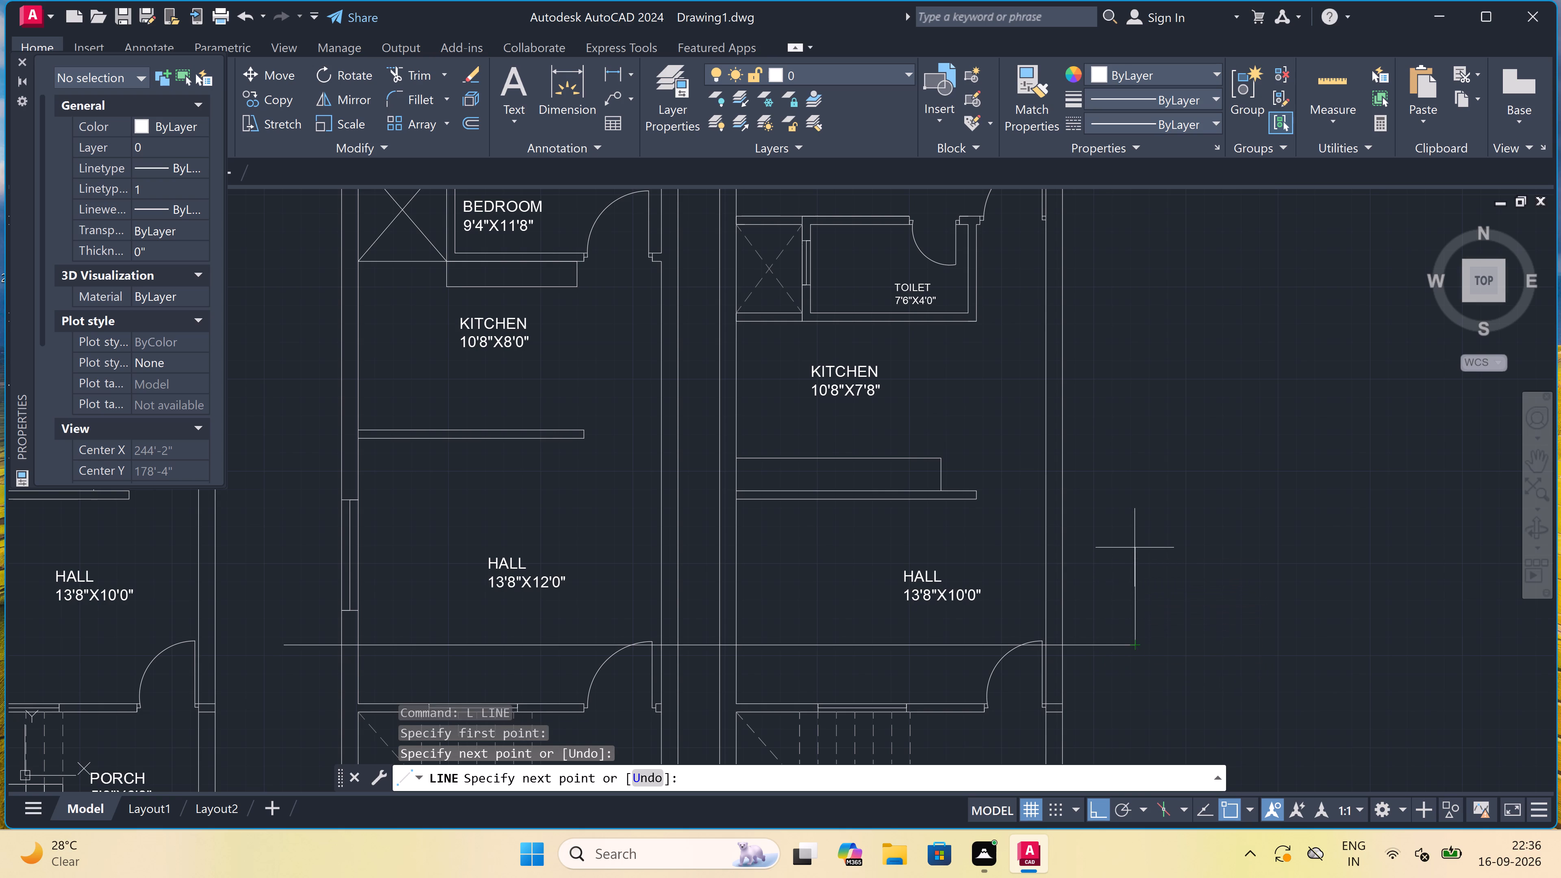
key(Escape)
Examine the new line across the copied ground and first floor plans.
scroll(1110, 538, down, 2)
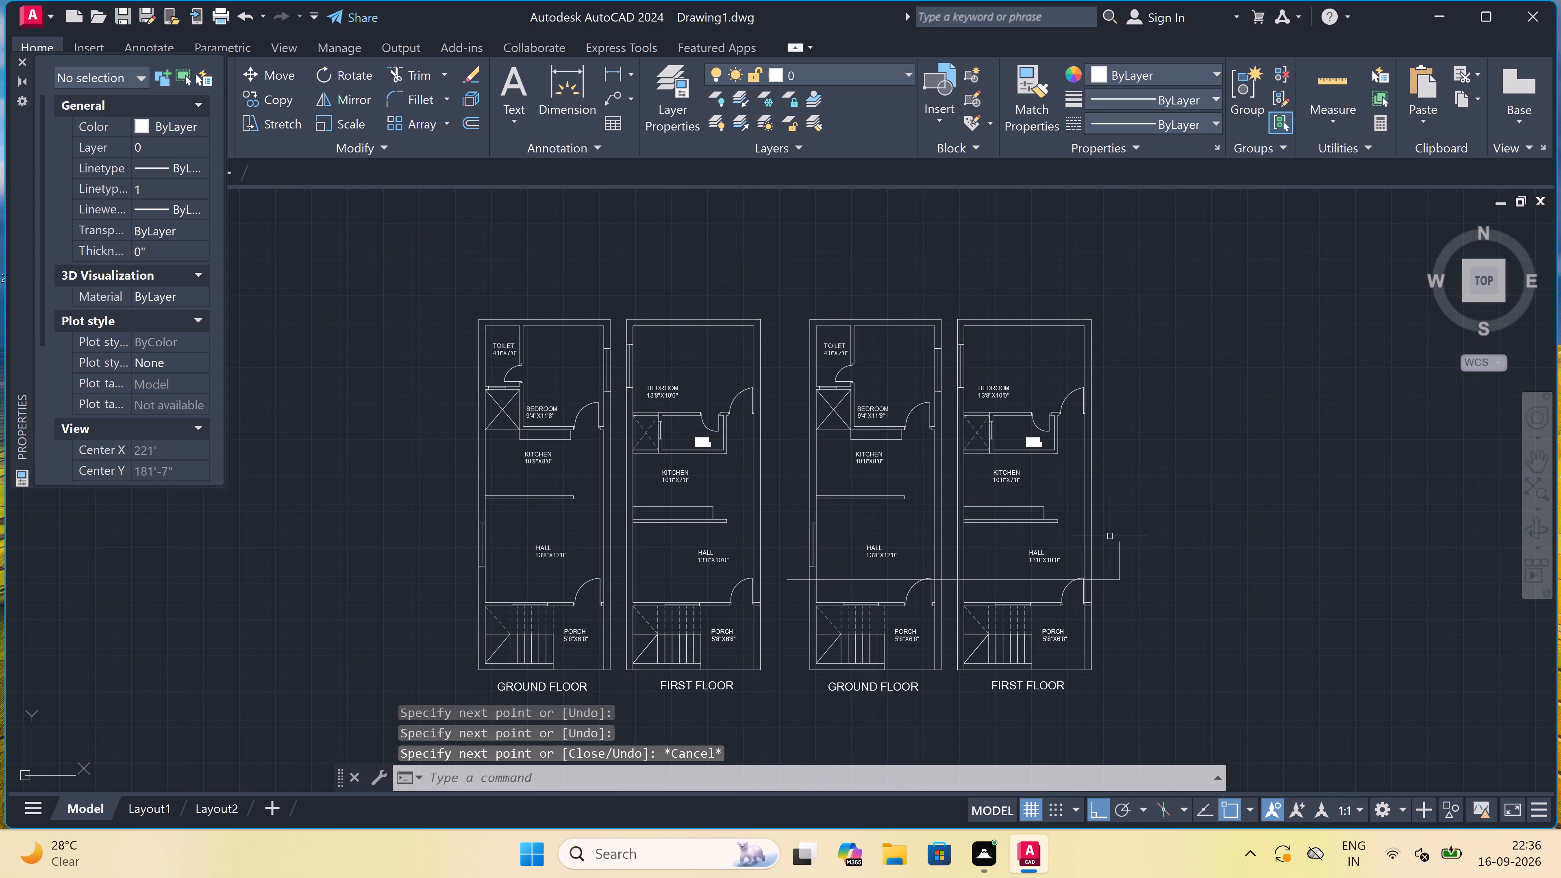
scroll(1114, 532, up, 2)
scroll(1126, 526, down, 2)
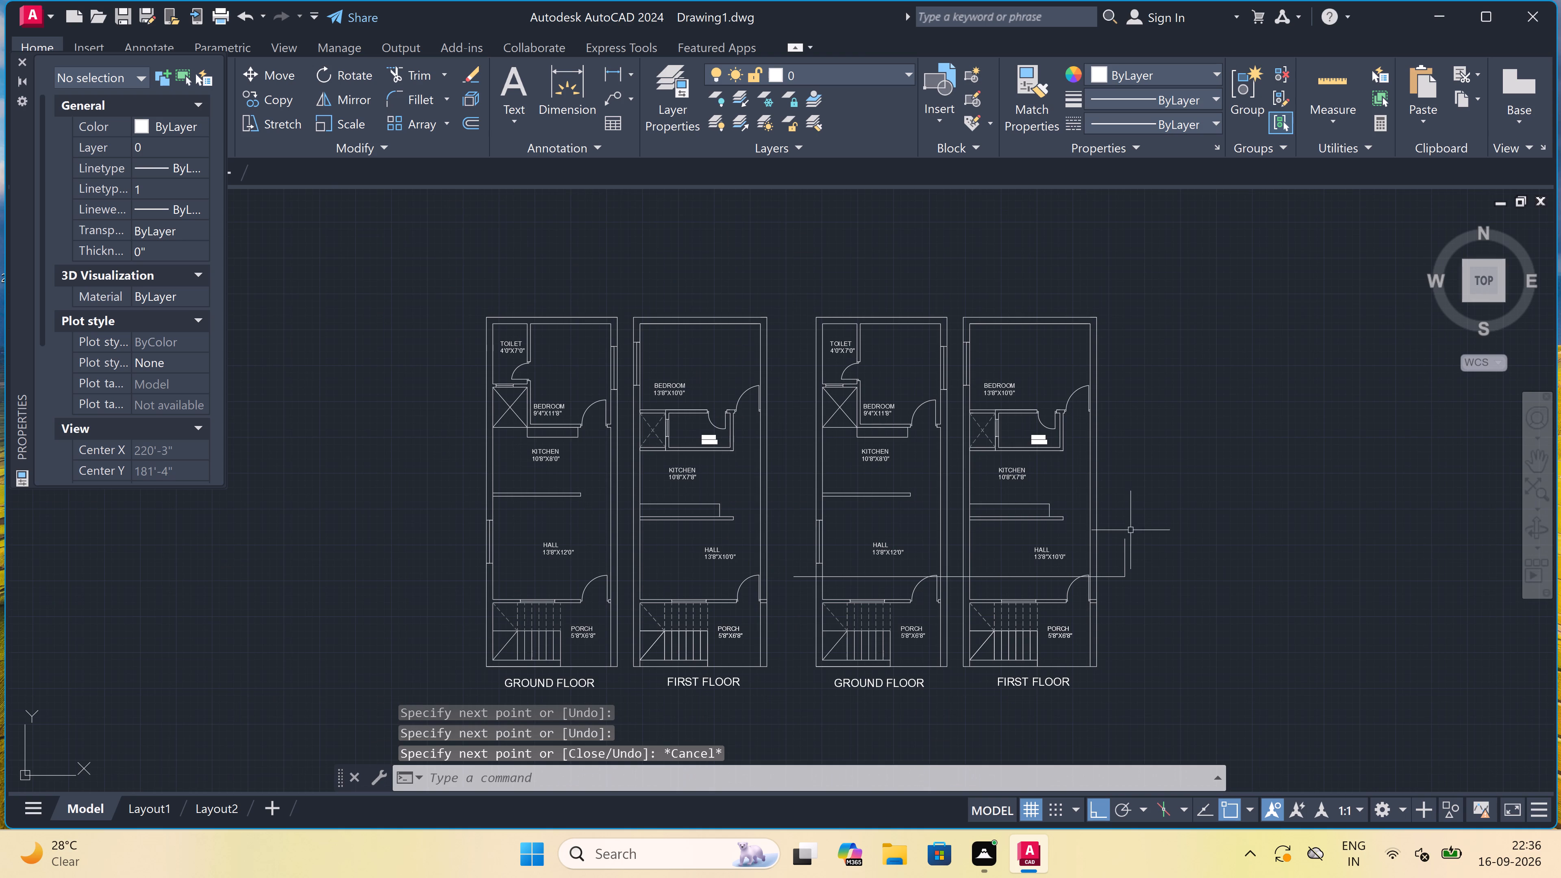
scroll(1159, 544, up, 1)
scroll(1133, 532, down, 1)
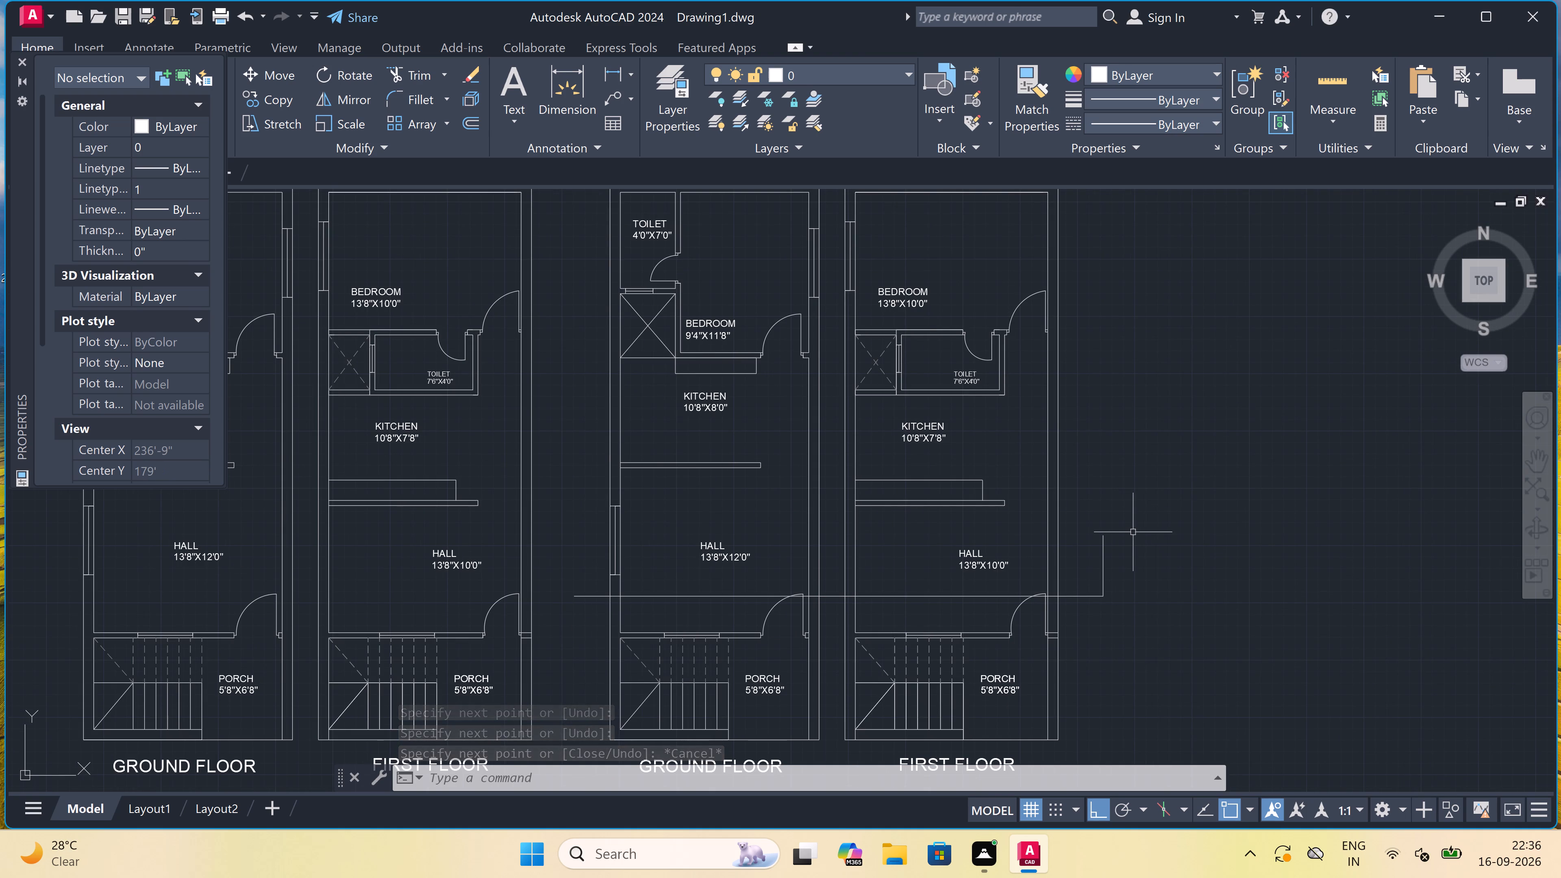
scroll(1079, 540, up, 2)
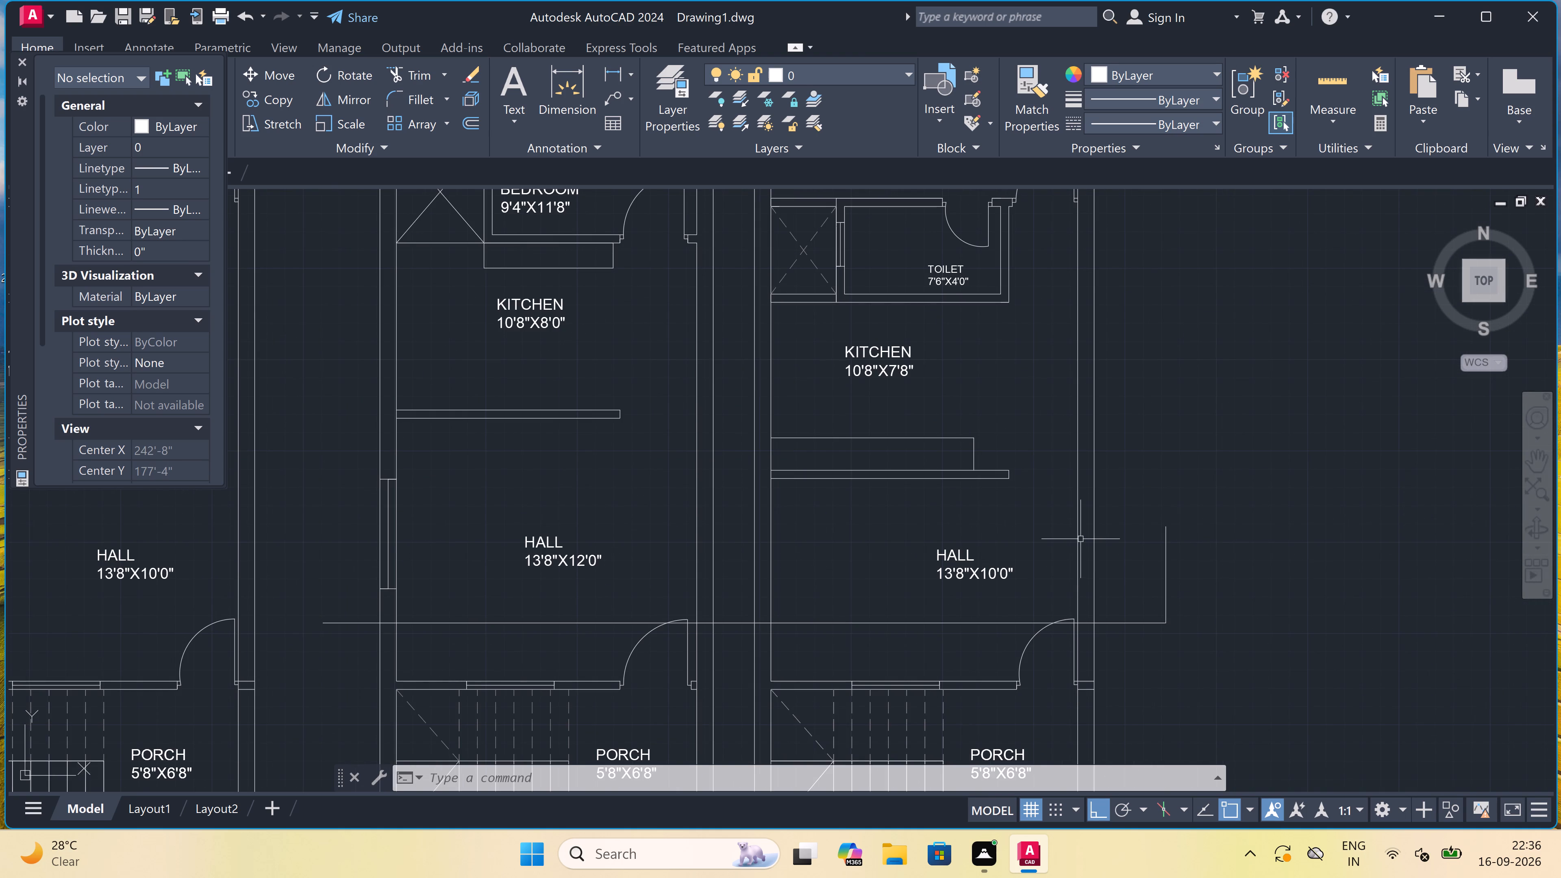
scroll(1084, 537, down, 2)
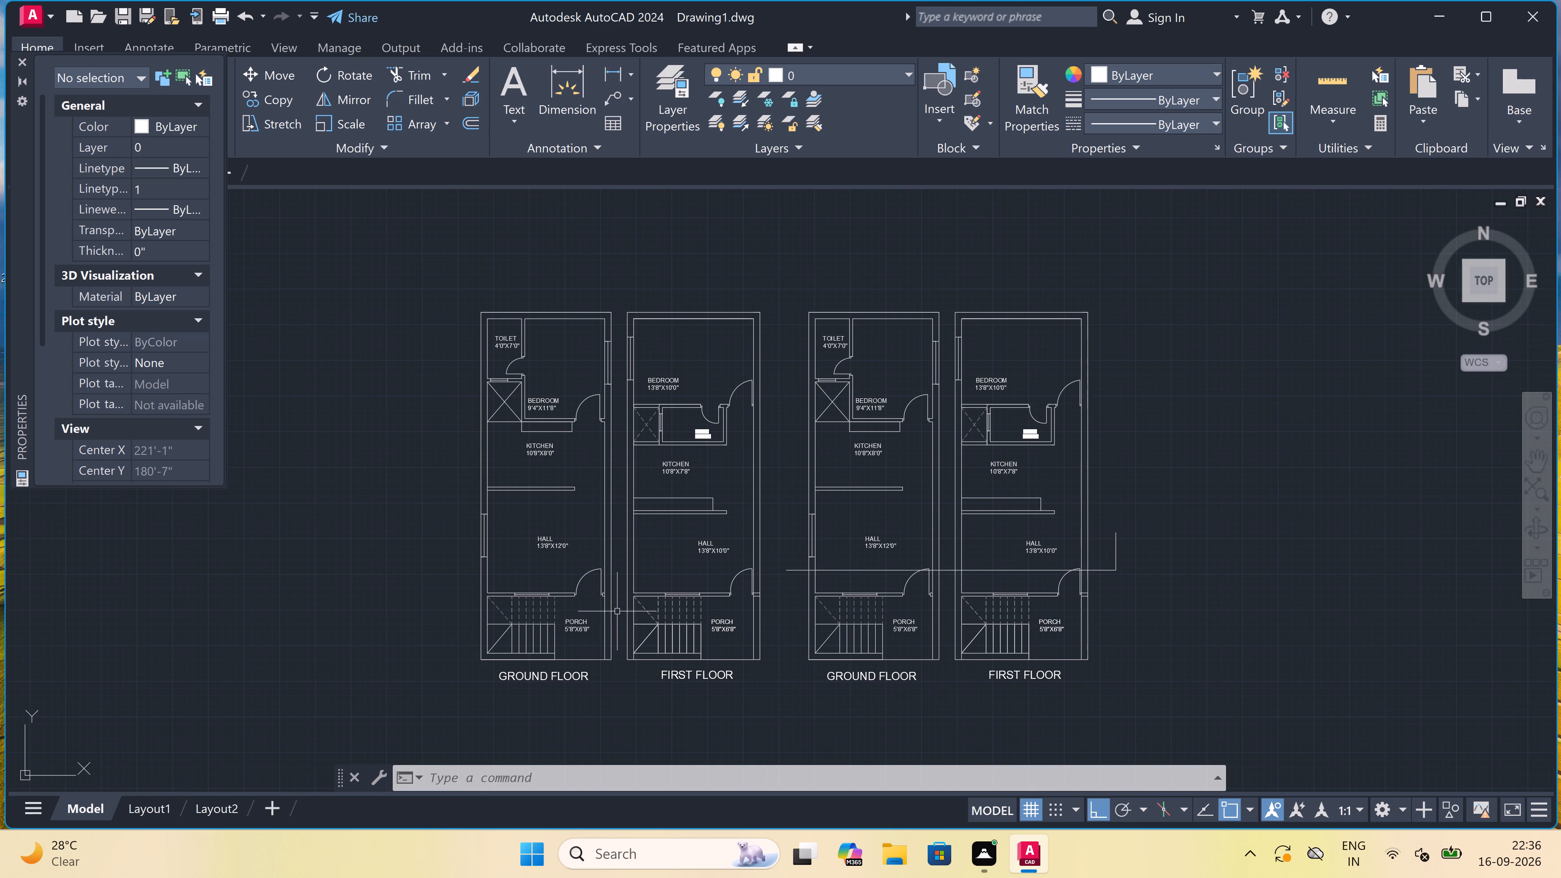
Place vertical construction lines through the original ground floor's outer left corner and the staircase's right edge beside the porch.
scroll(431, 580, up, 1)
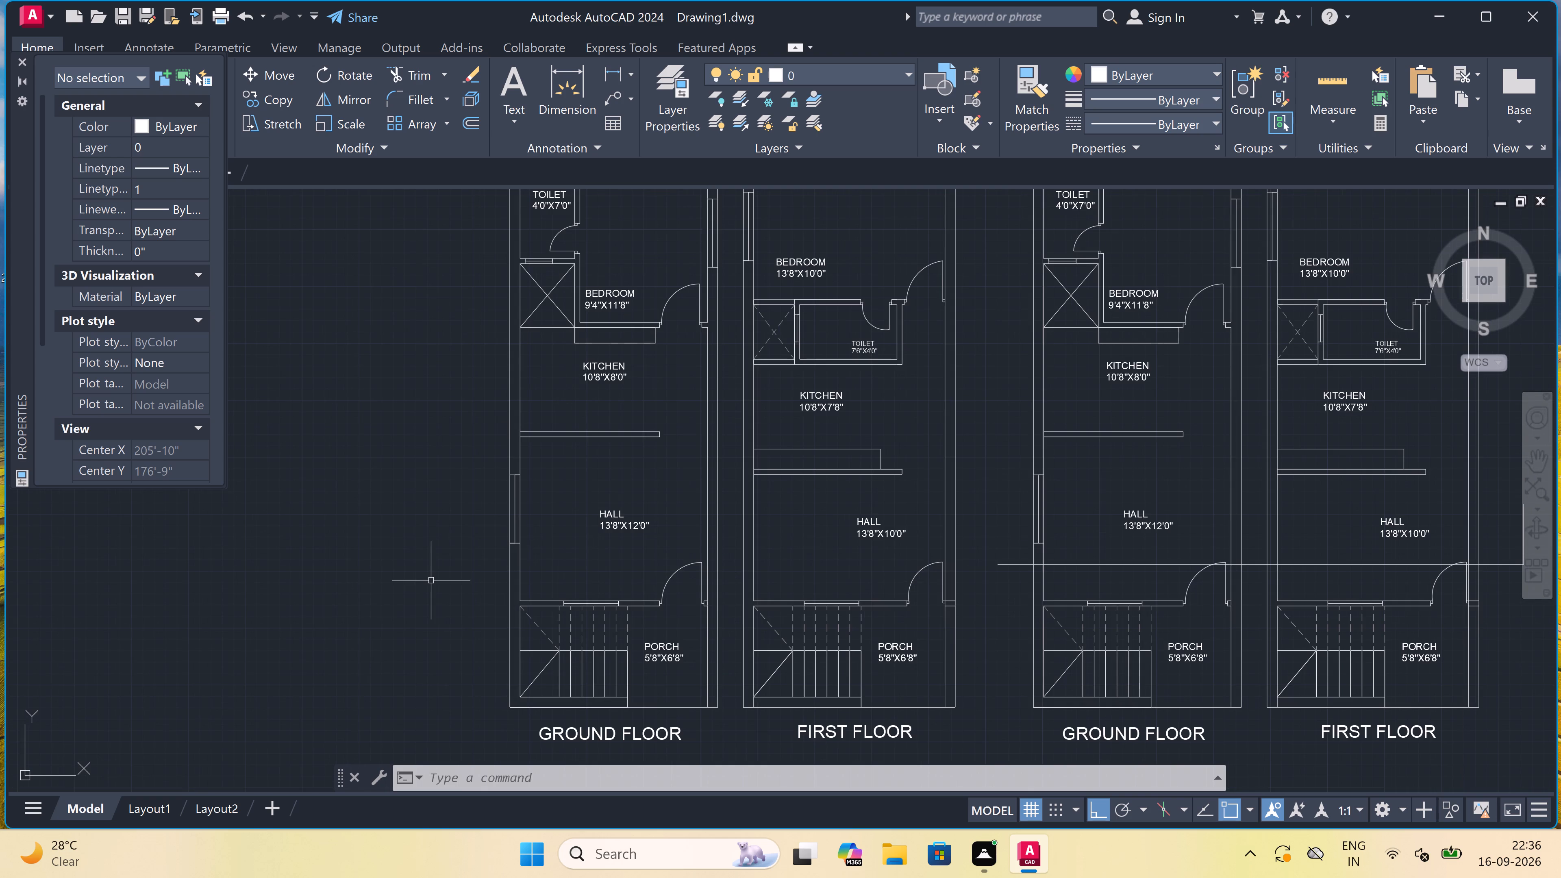
text(XL)
key(space)
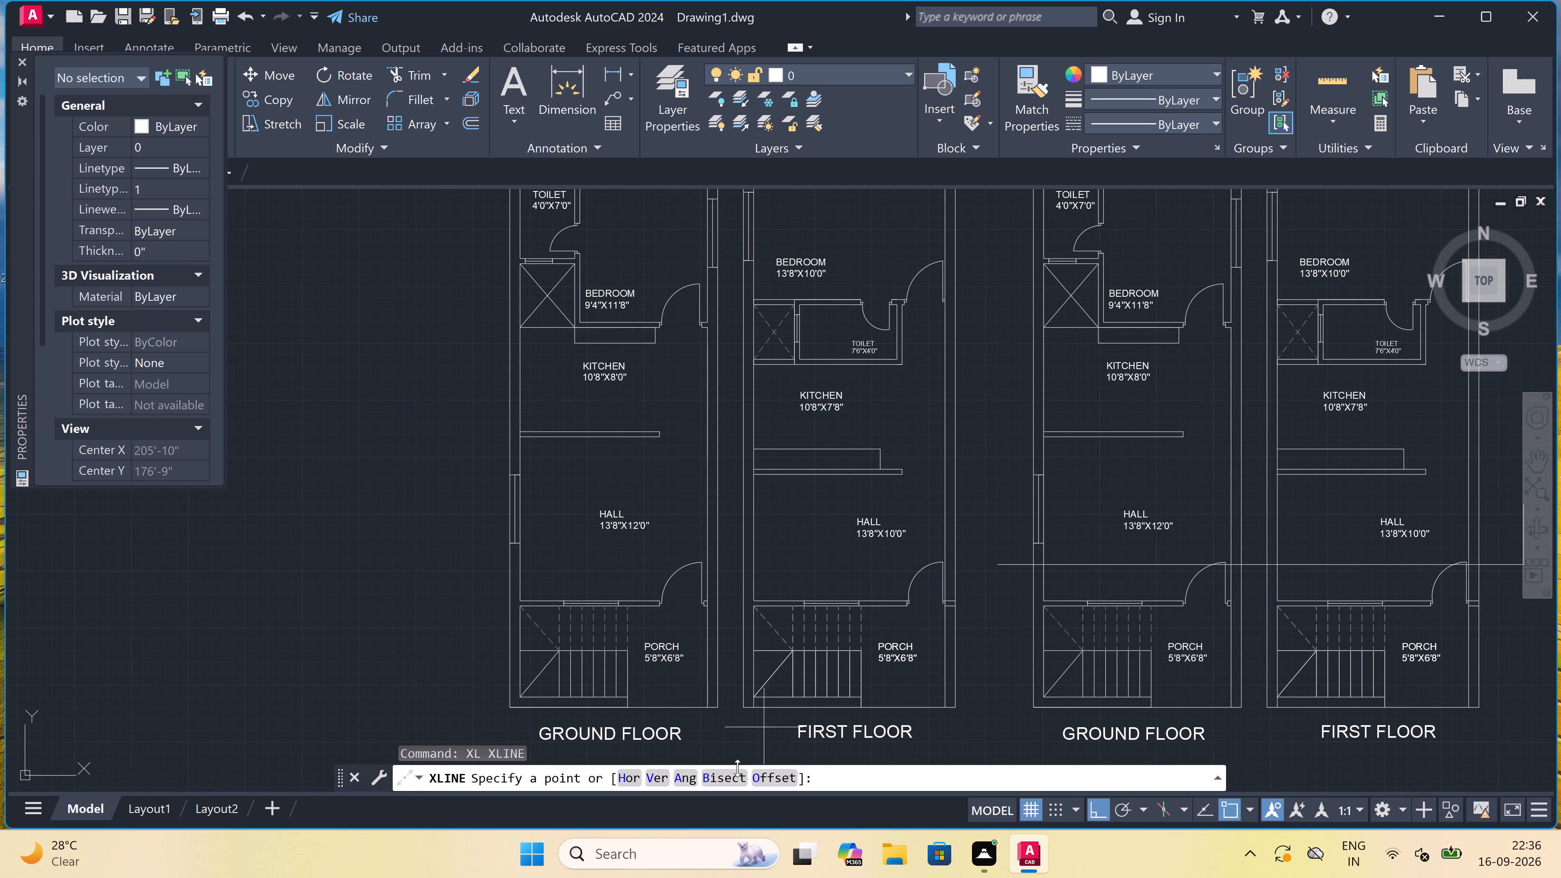
double_click(656, 769)
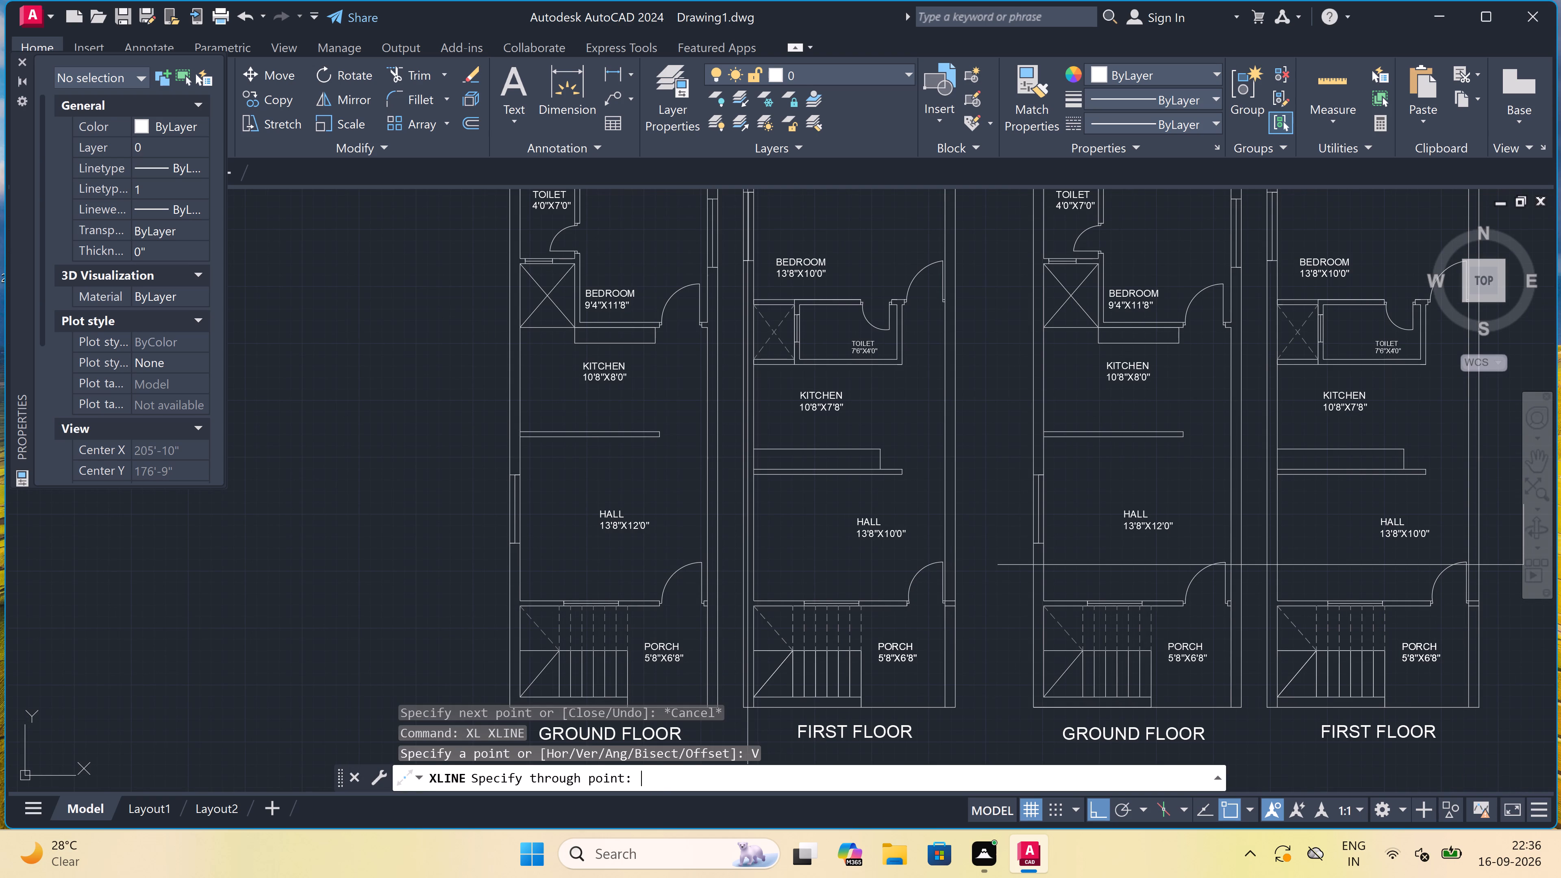
scroll(591, 557, down, 2)
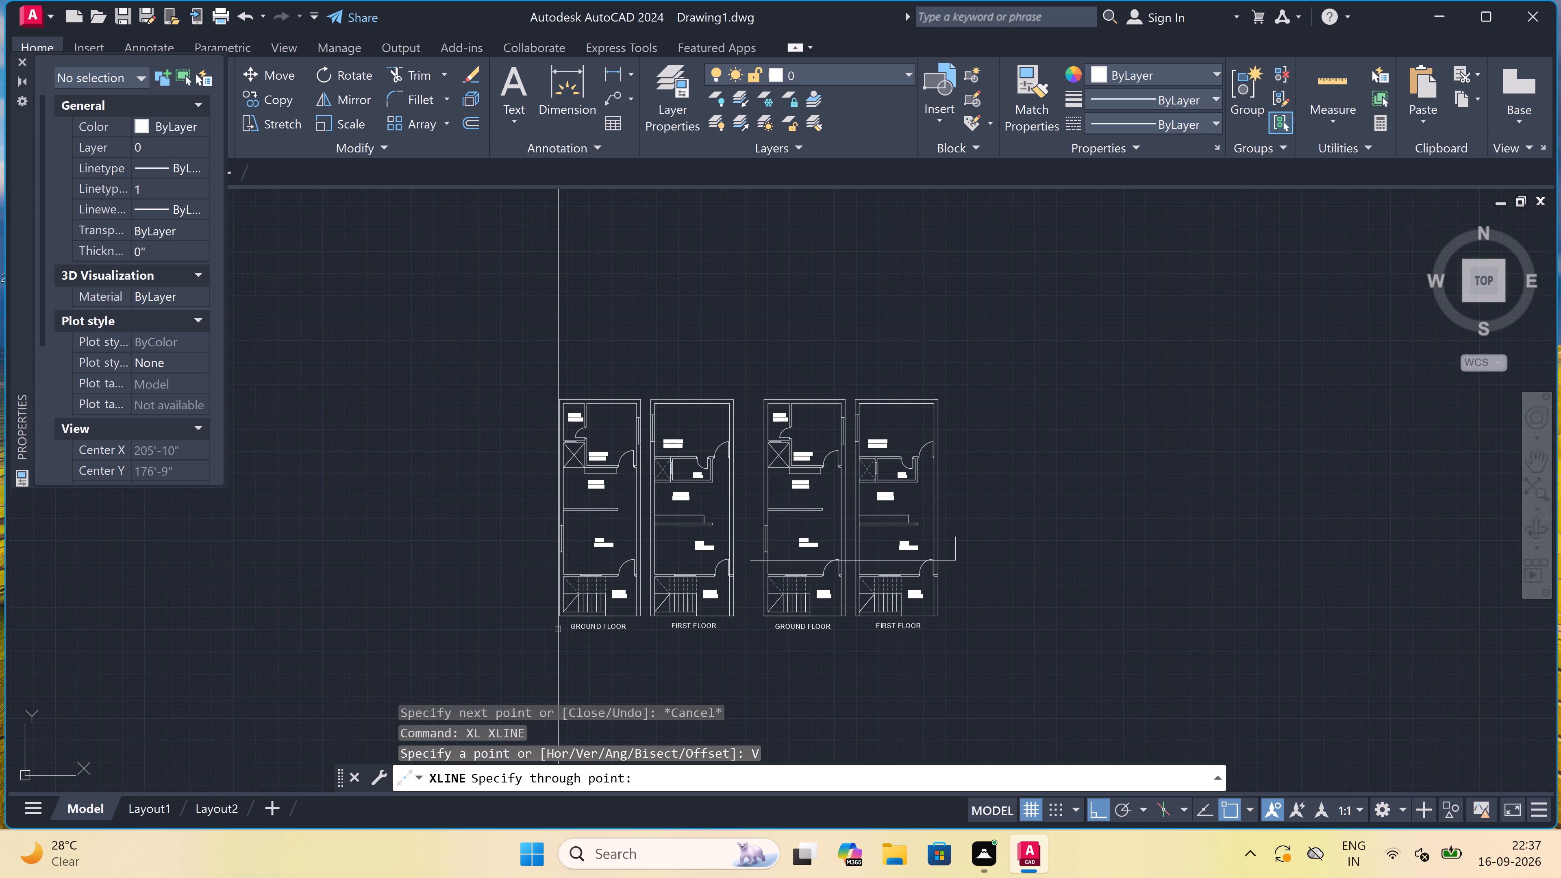
scroll(558, 625, up, 3)
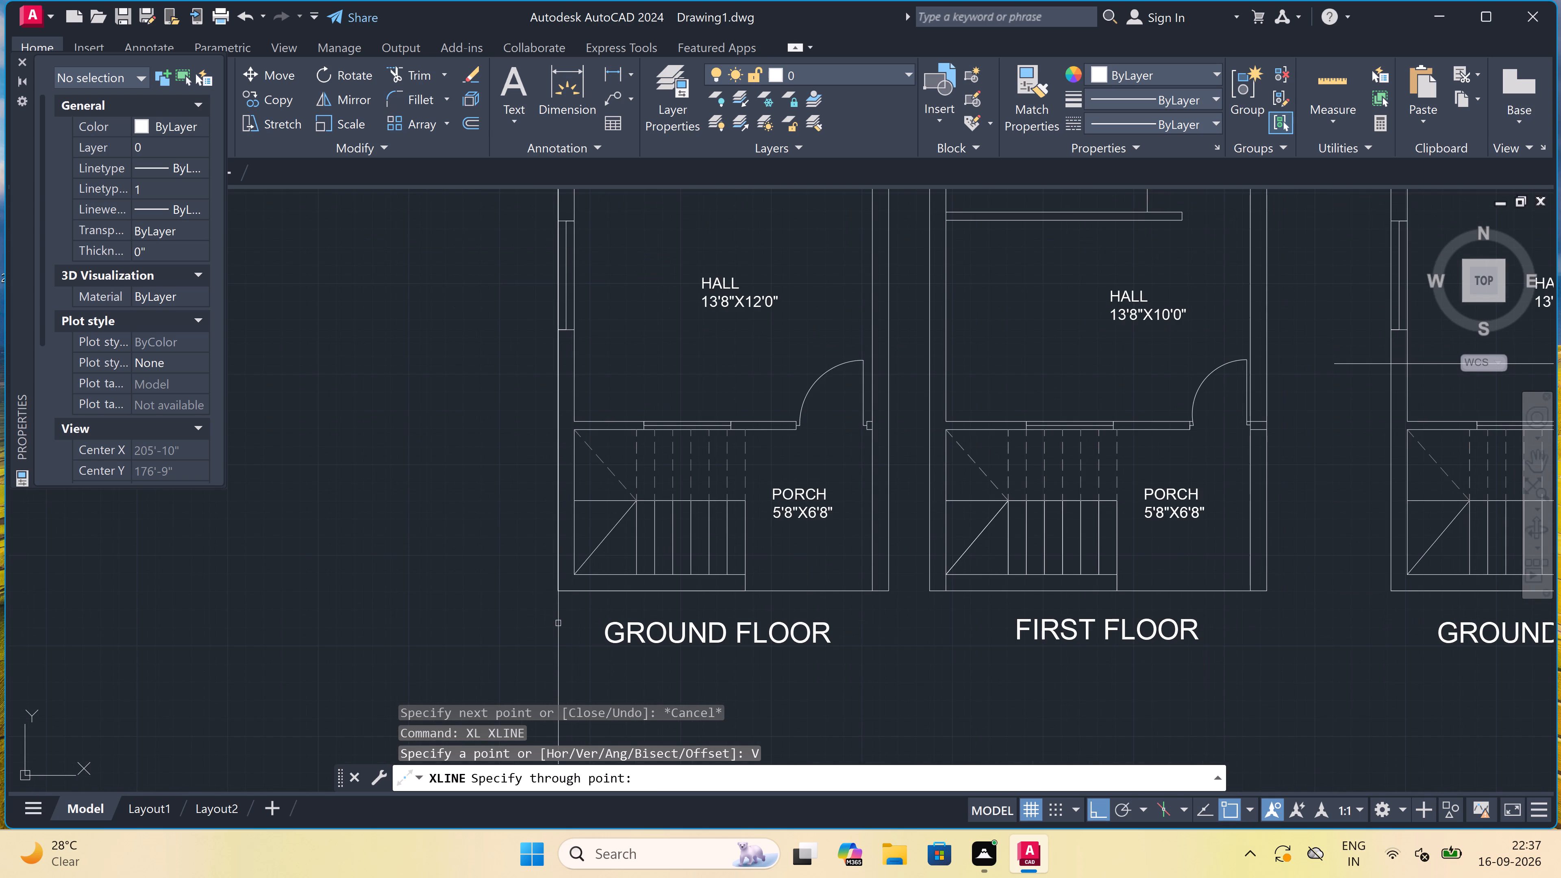
scroll(560, 615, down, 1)
scroll(570, 598, up, 1)
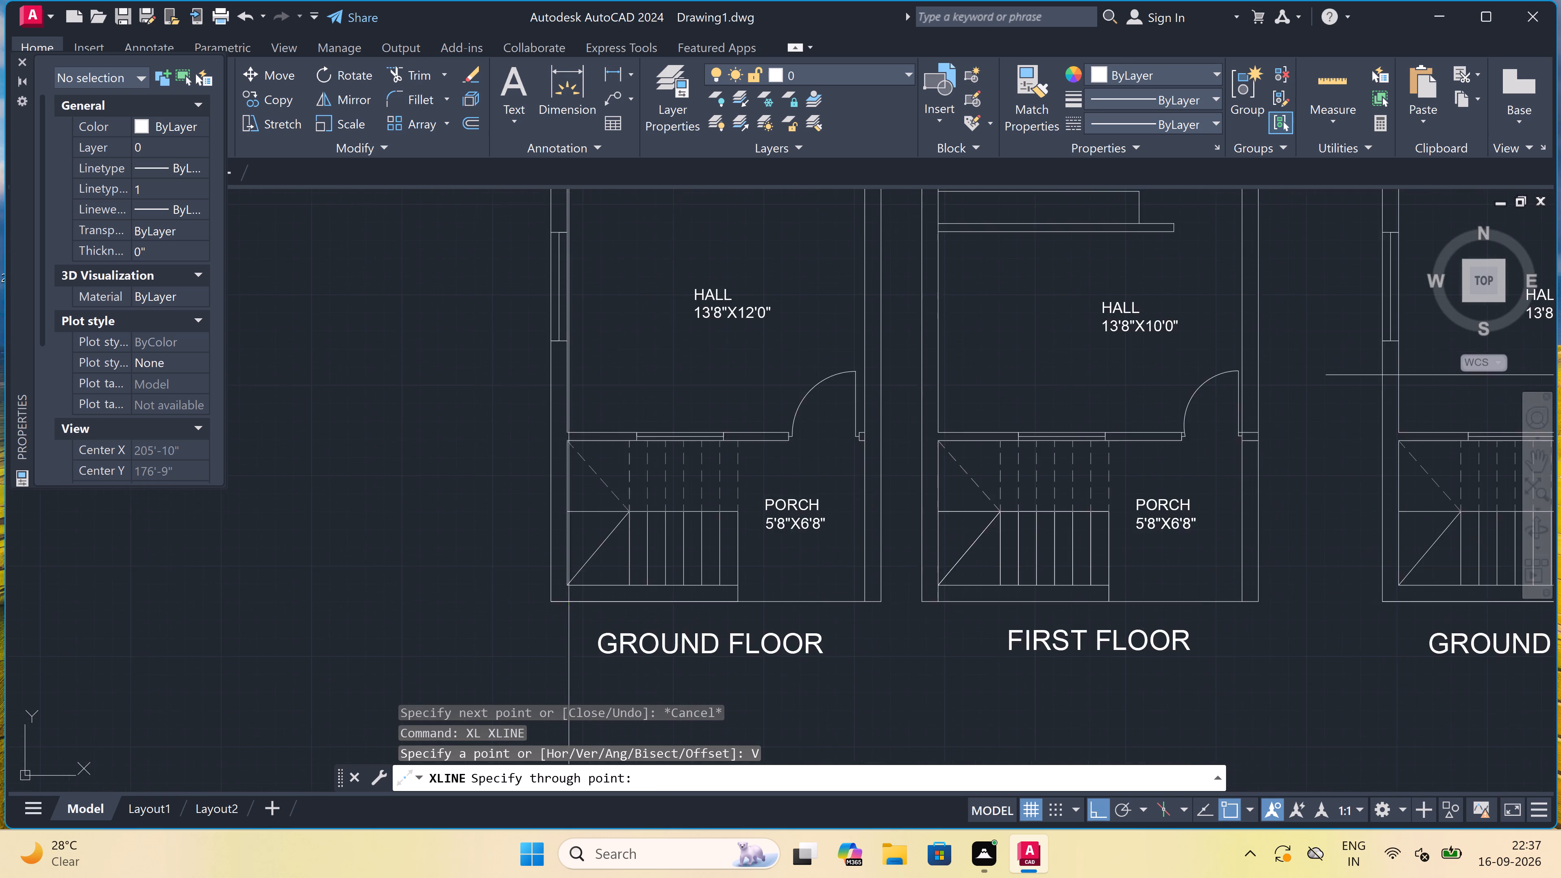
scroll(570, 598, up, 1)
scroll(569, 598, down, 2)
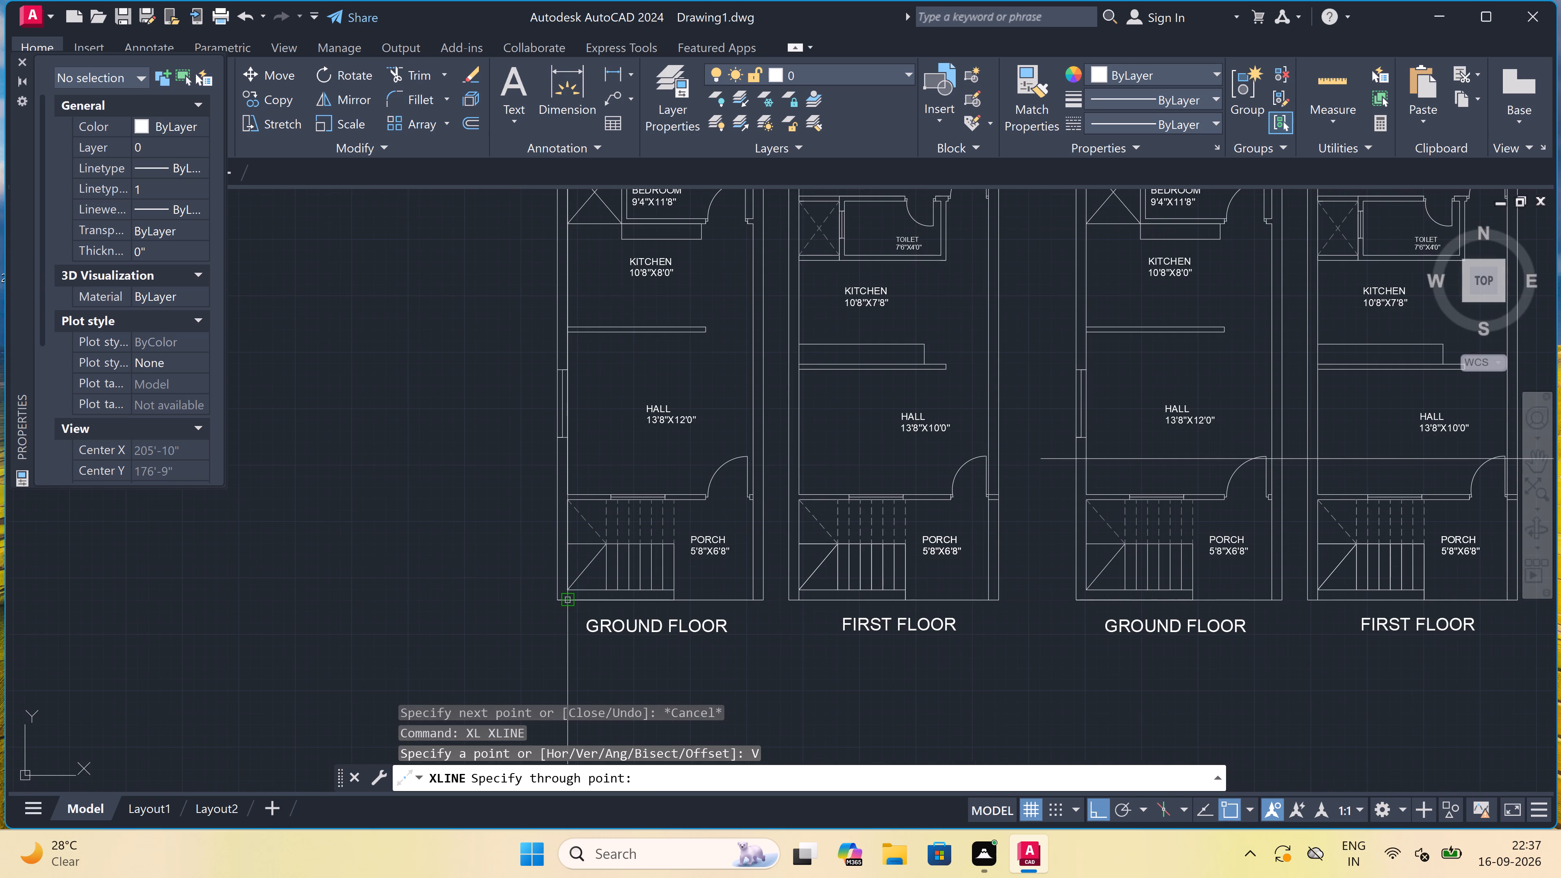
scroll(558, 591, up, 2)
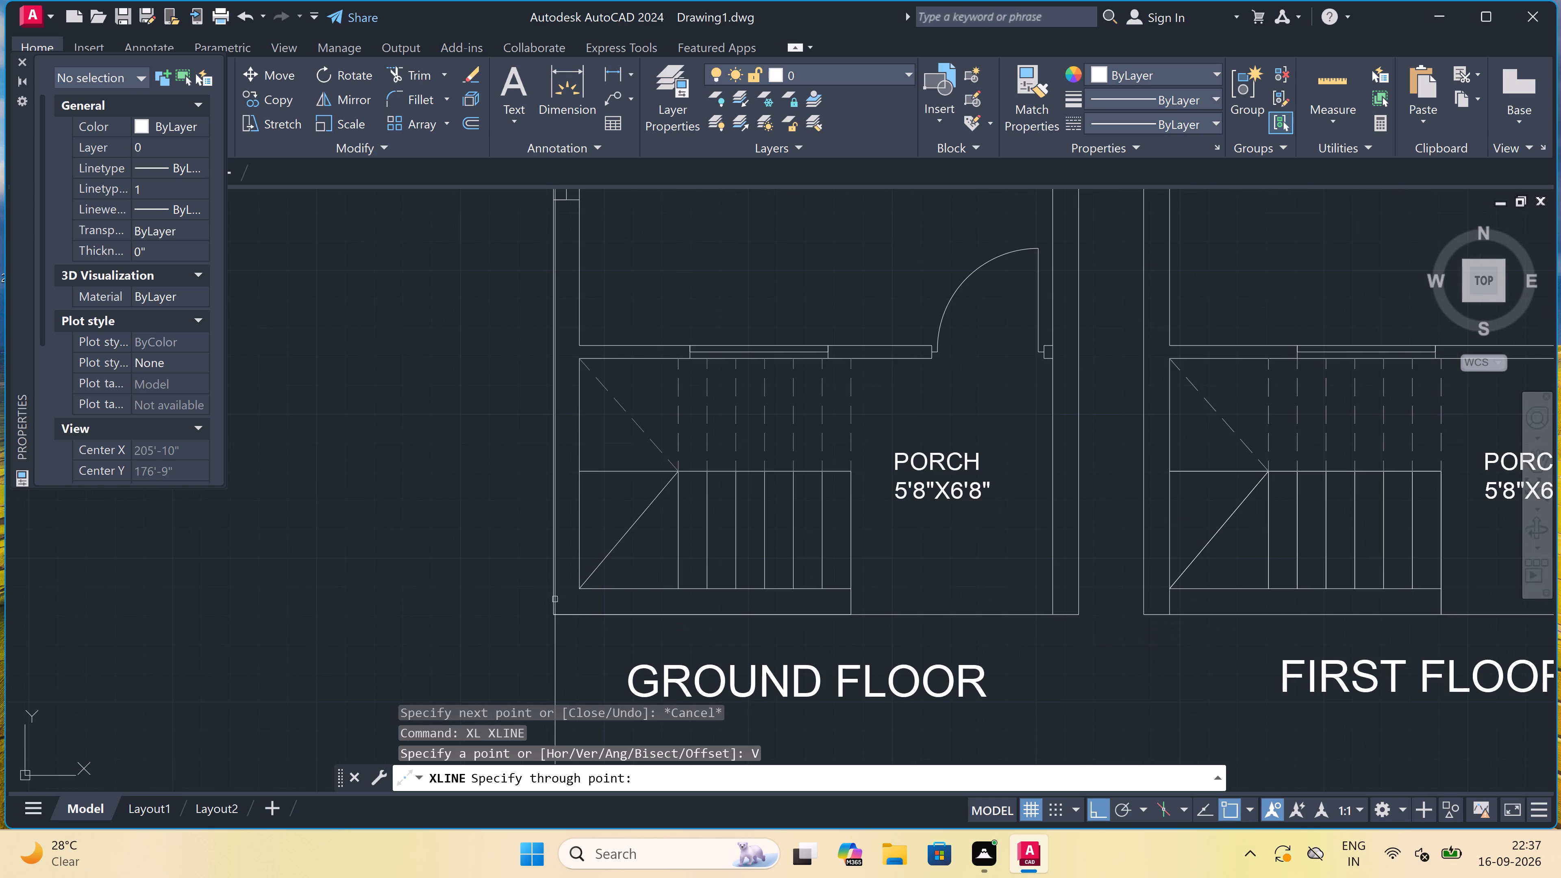
triple_click(552, 614)
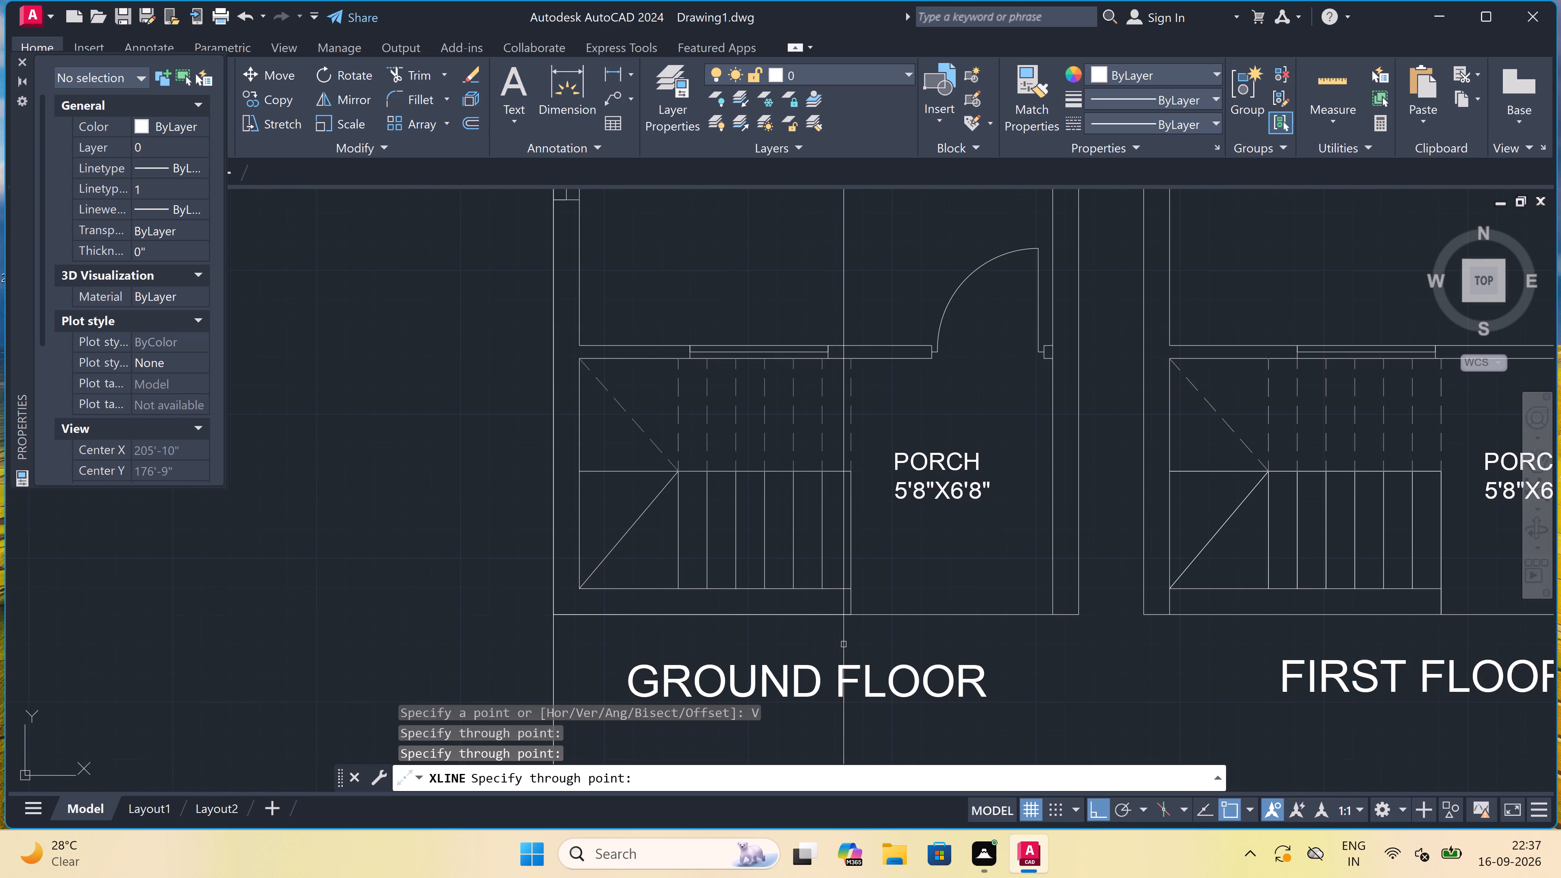
click(854, 613)
Place vertical construction lines through the left and right jambs of the original ground floor's porch entrance door.
scroll(816, 593, down, 3)
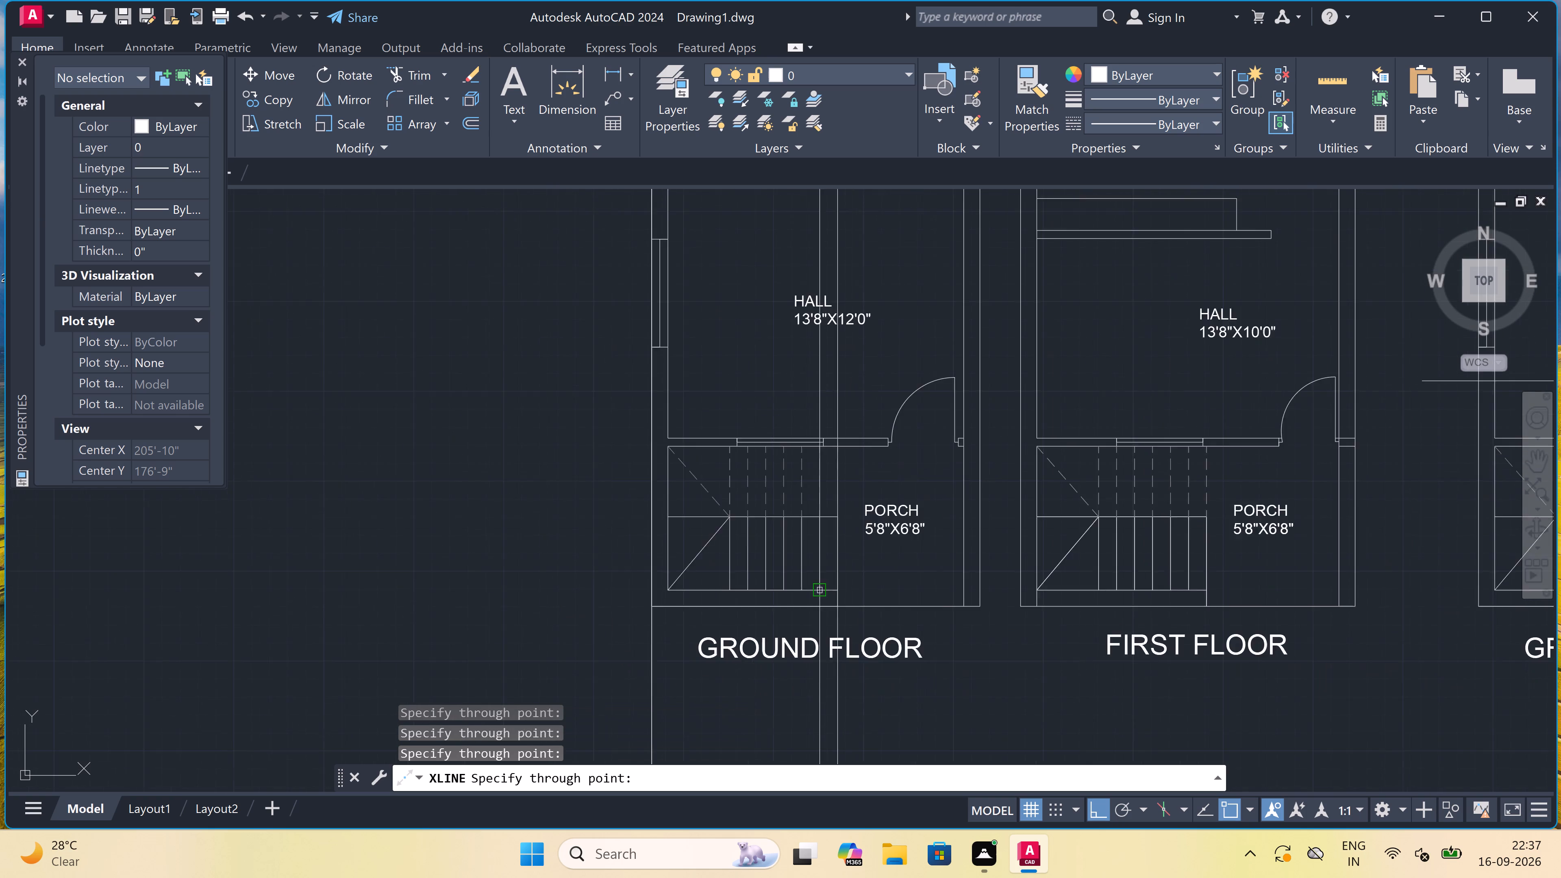
scroll(870, 515, up, 2)
scroll(787, 530, up, 3)
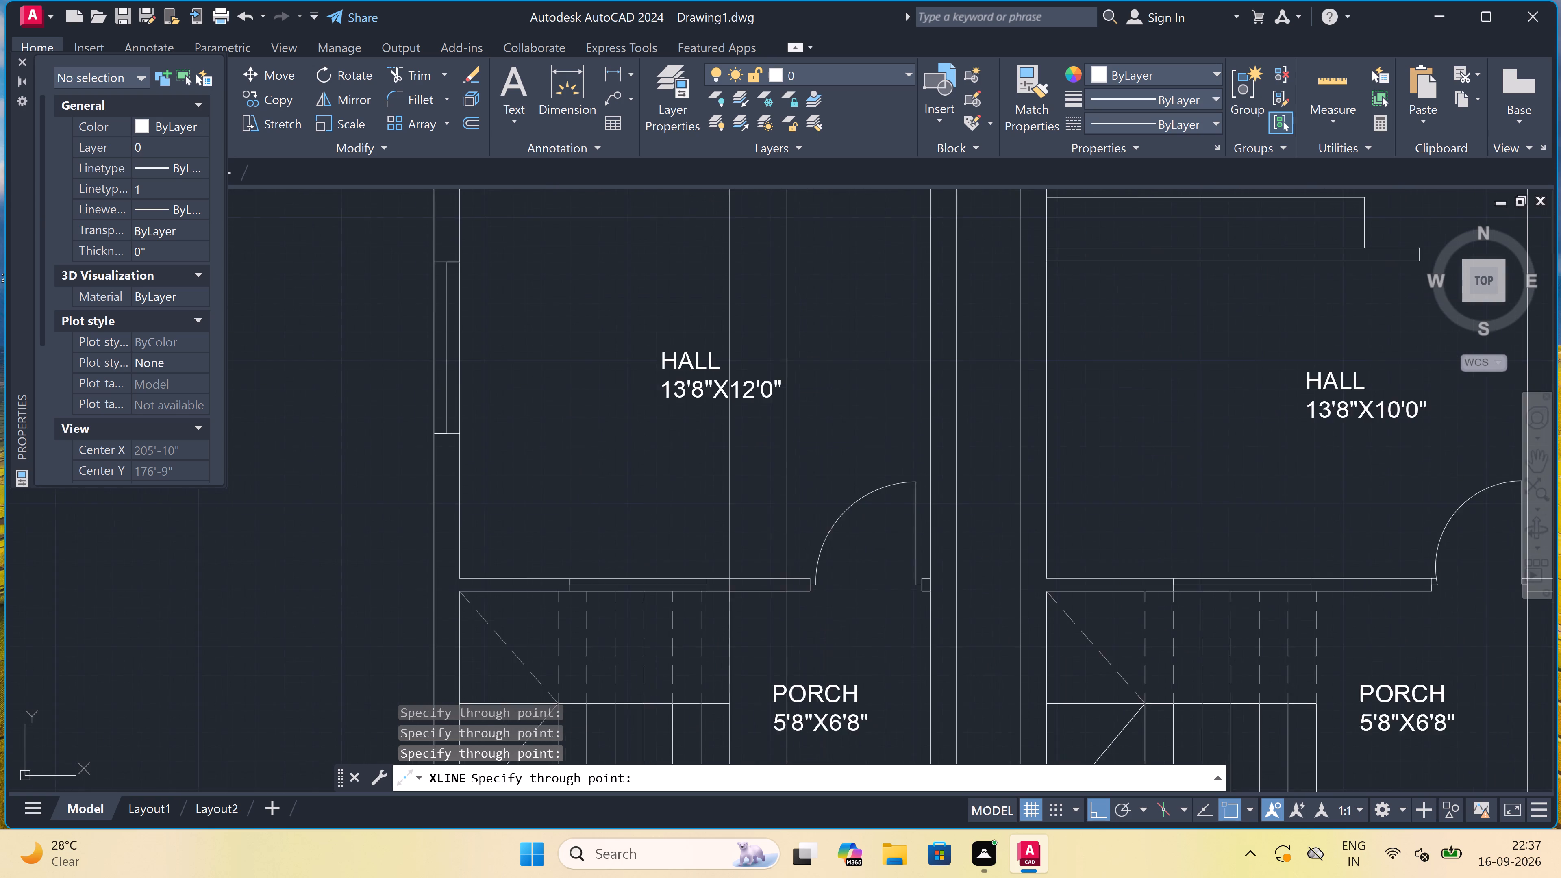
scroll(817, 642, down, 4)
scroll(818, 669, up, 3)
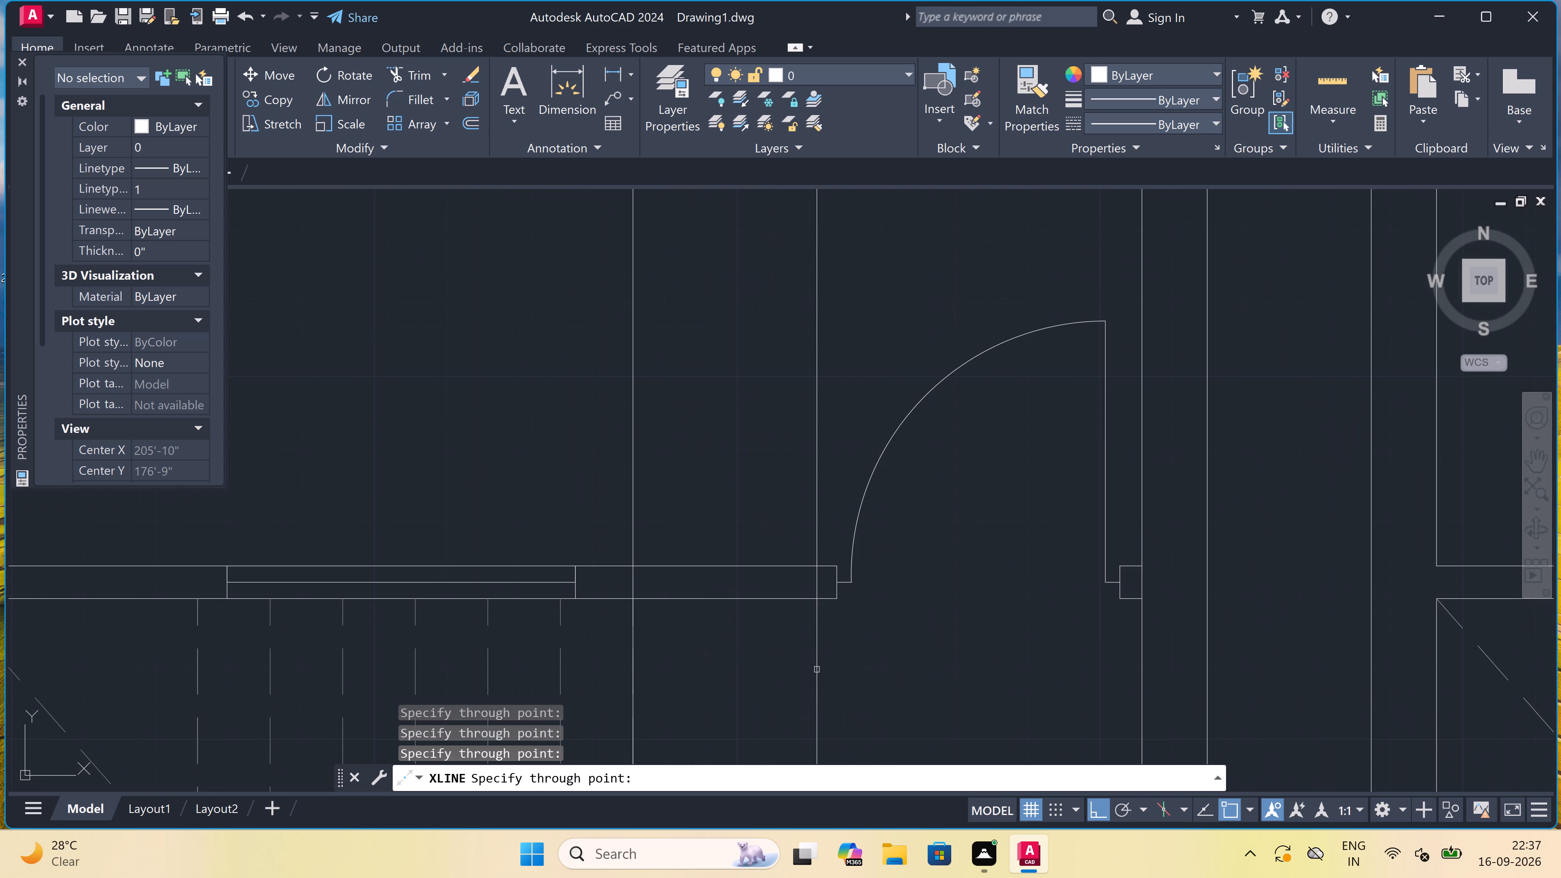
click(833, 595)
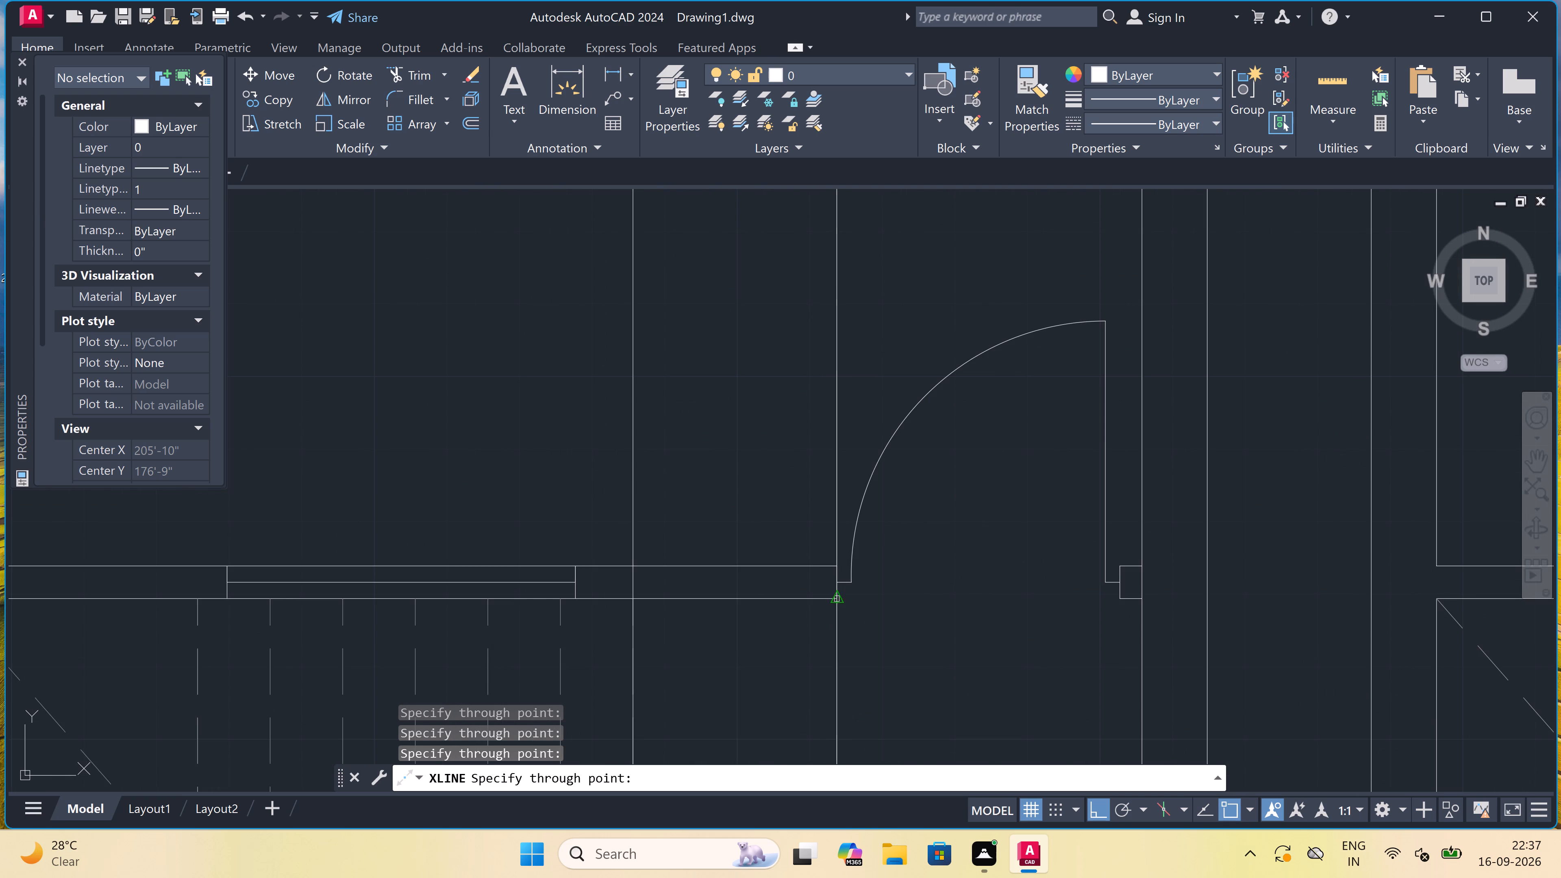
scroll(831, 595, down, 4)
scroll(884, 594, up, 4)
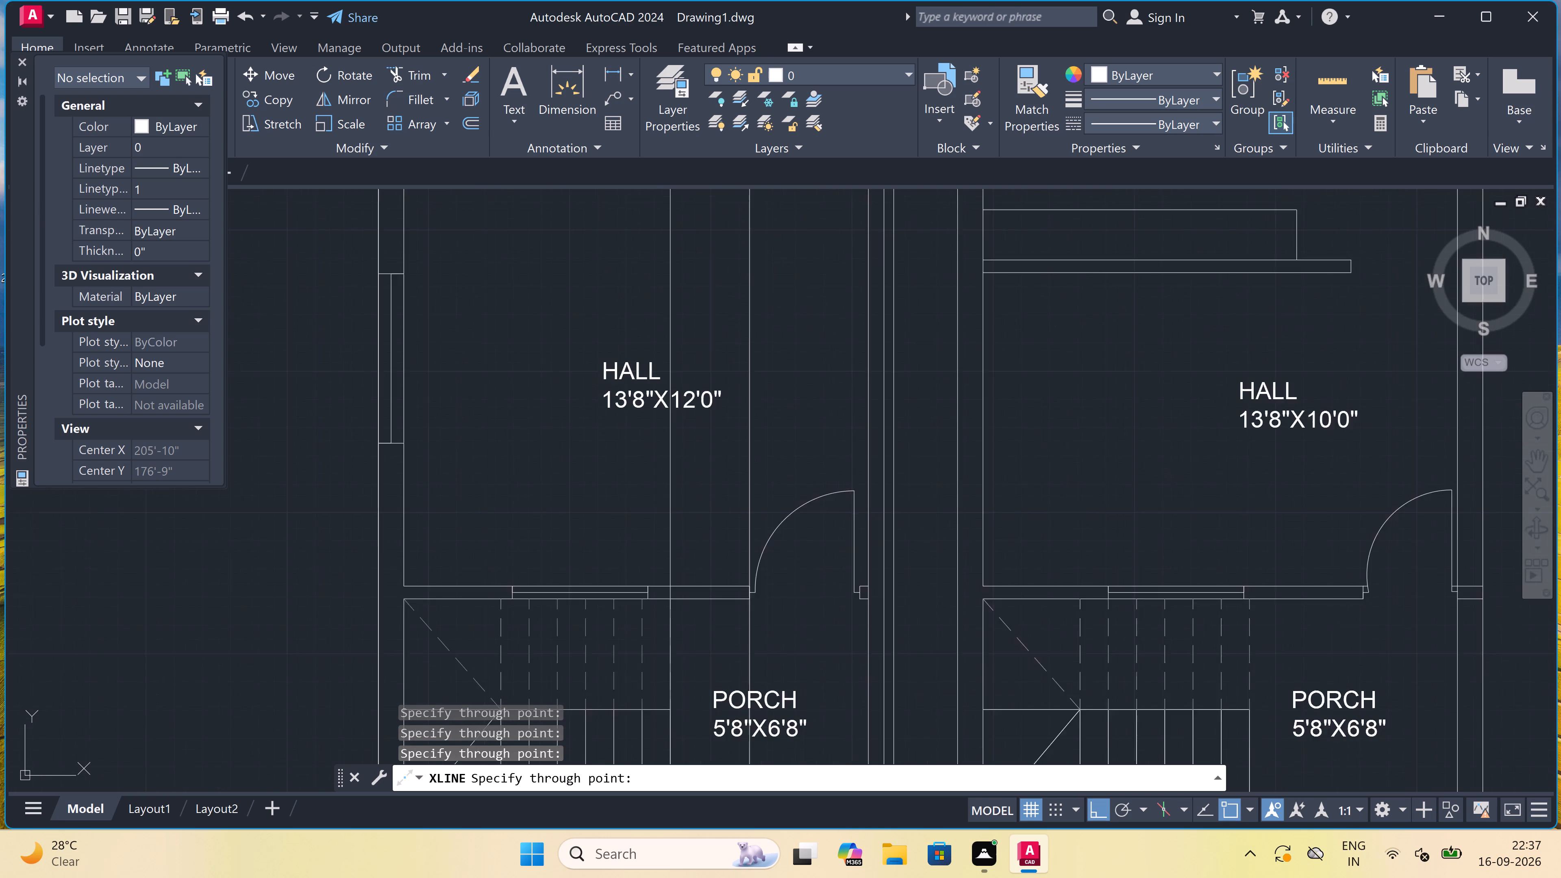
scroll(802, 610, up, 2)
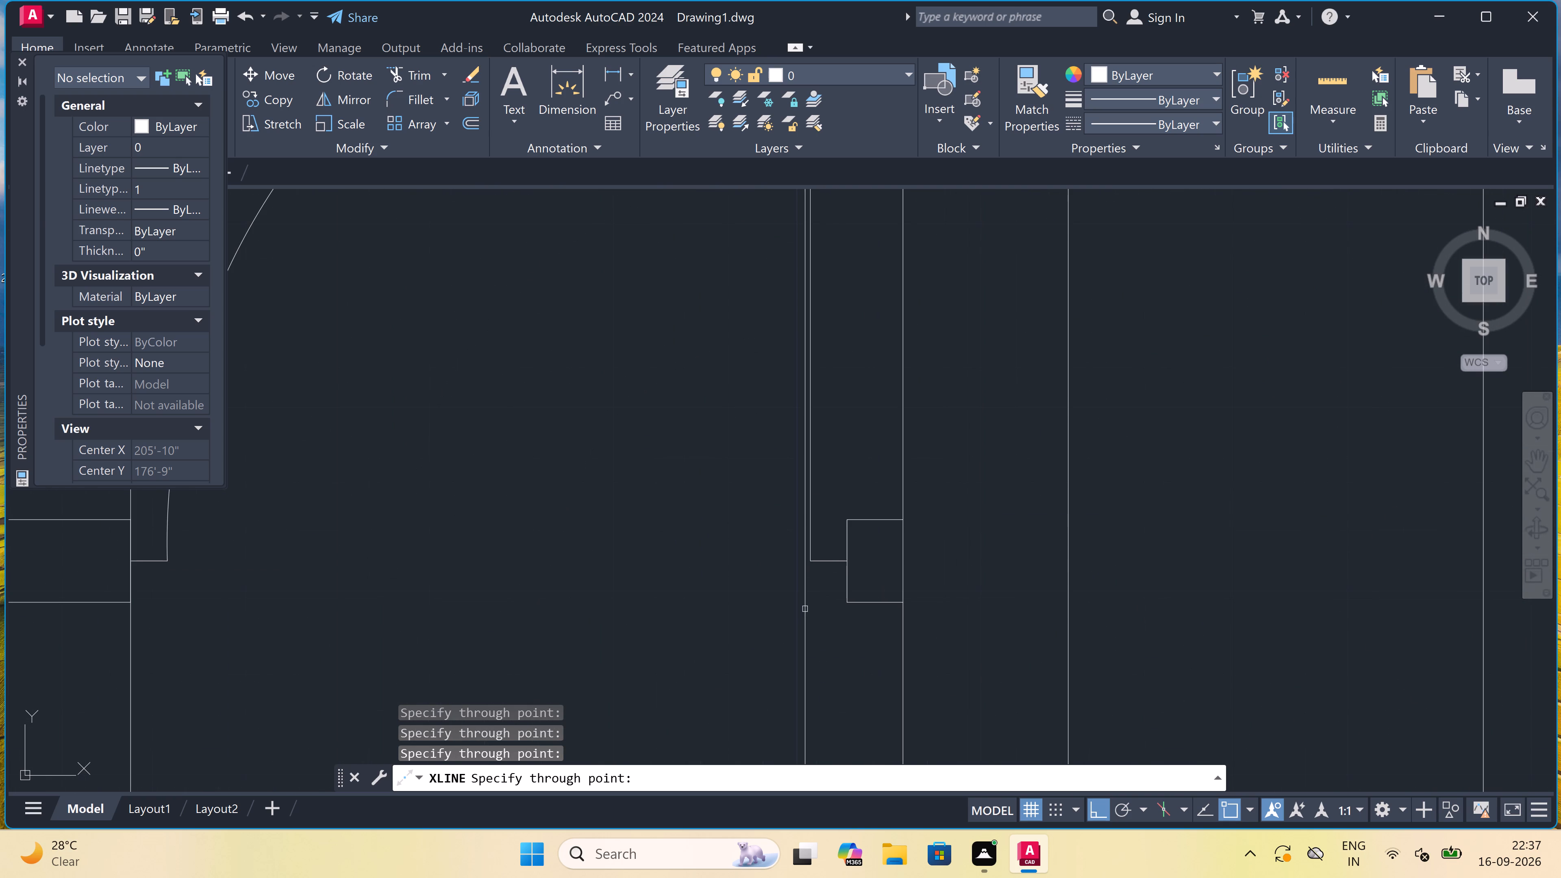
click(843, 601)
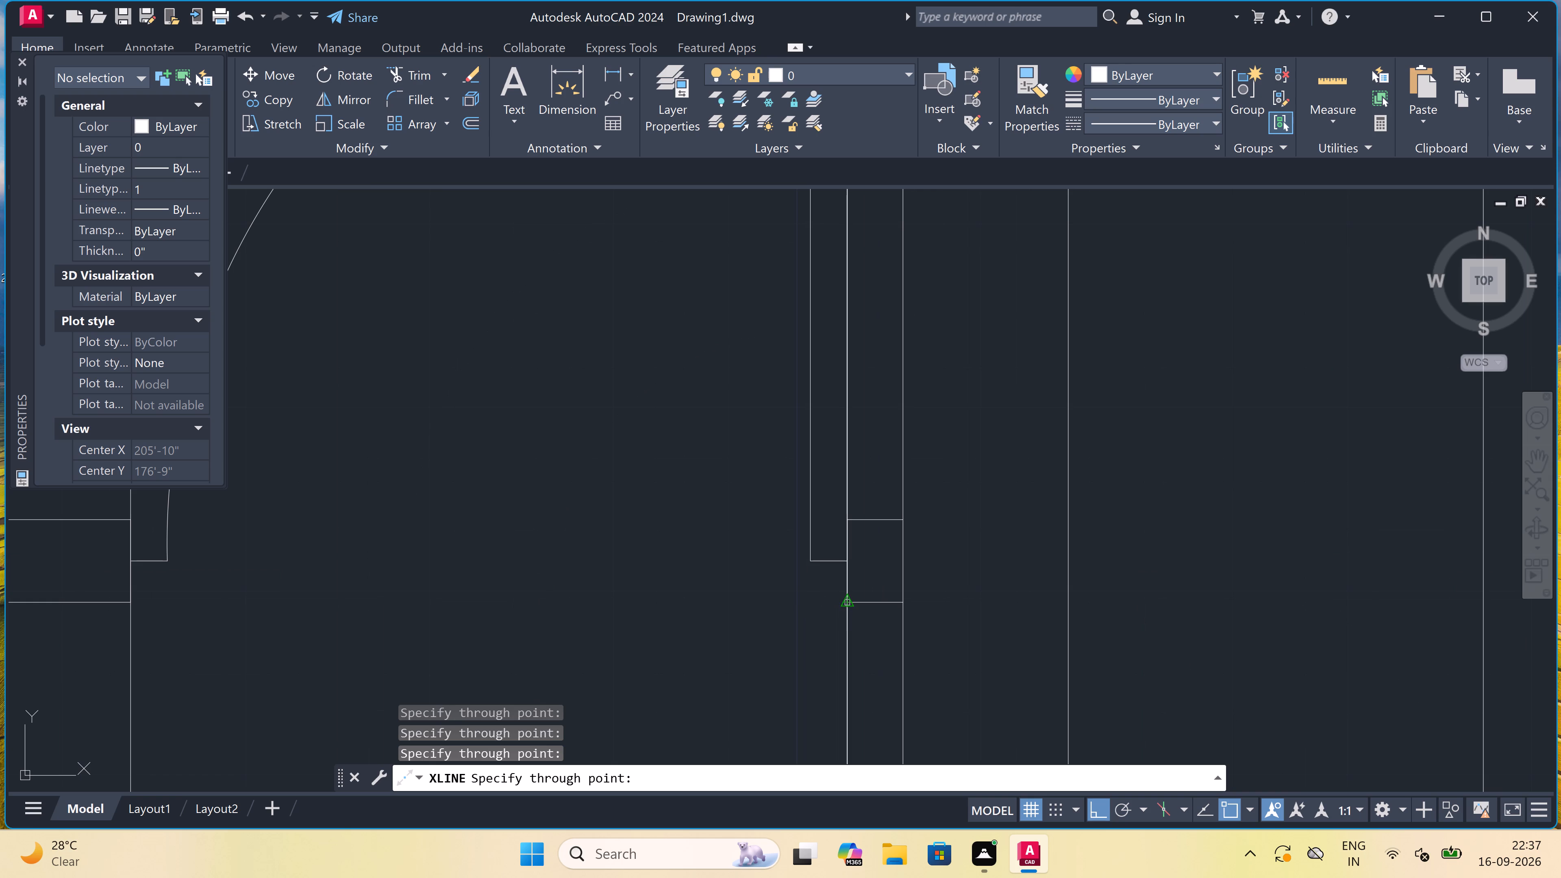
Place vertical construction lines through the original ground floor's outer right corner and both faces of the original first floor's left wall.
scroll(847, 577, down, 7)
scroll(856, 686, up, 4)
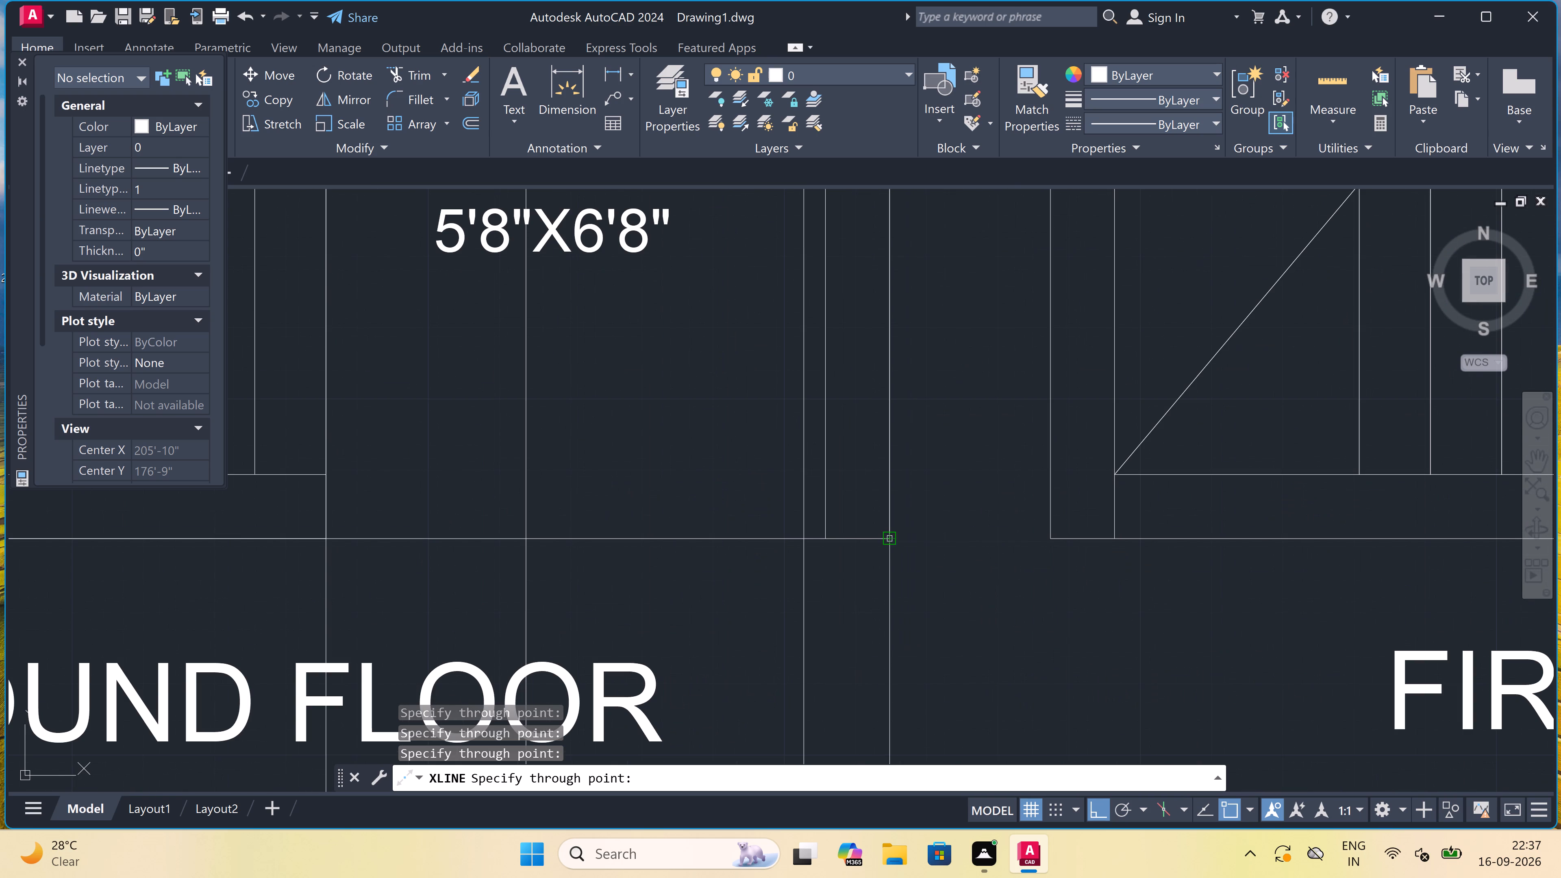
click(885, 537)
scroll(776, 541, down, 5)
scroll(819, 538, up, 2)
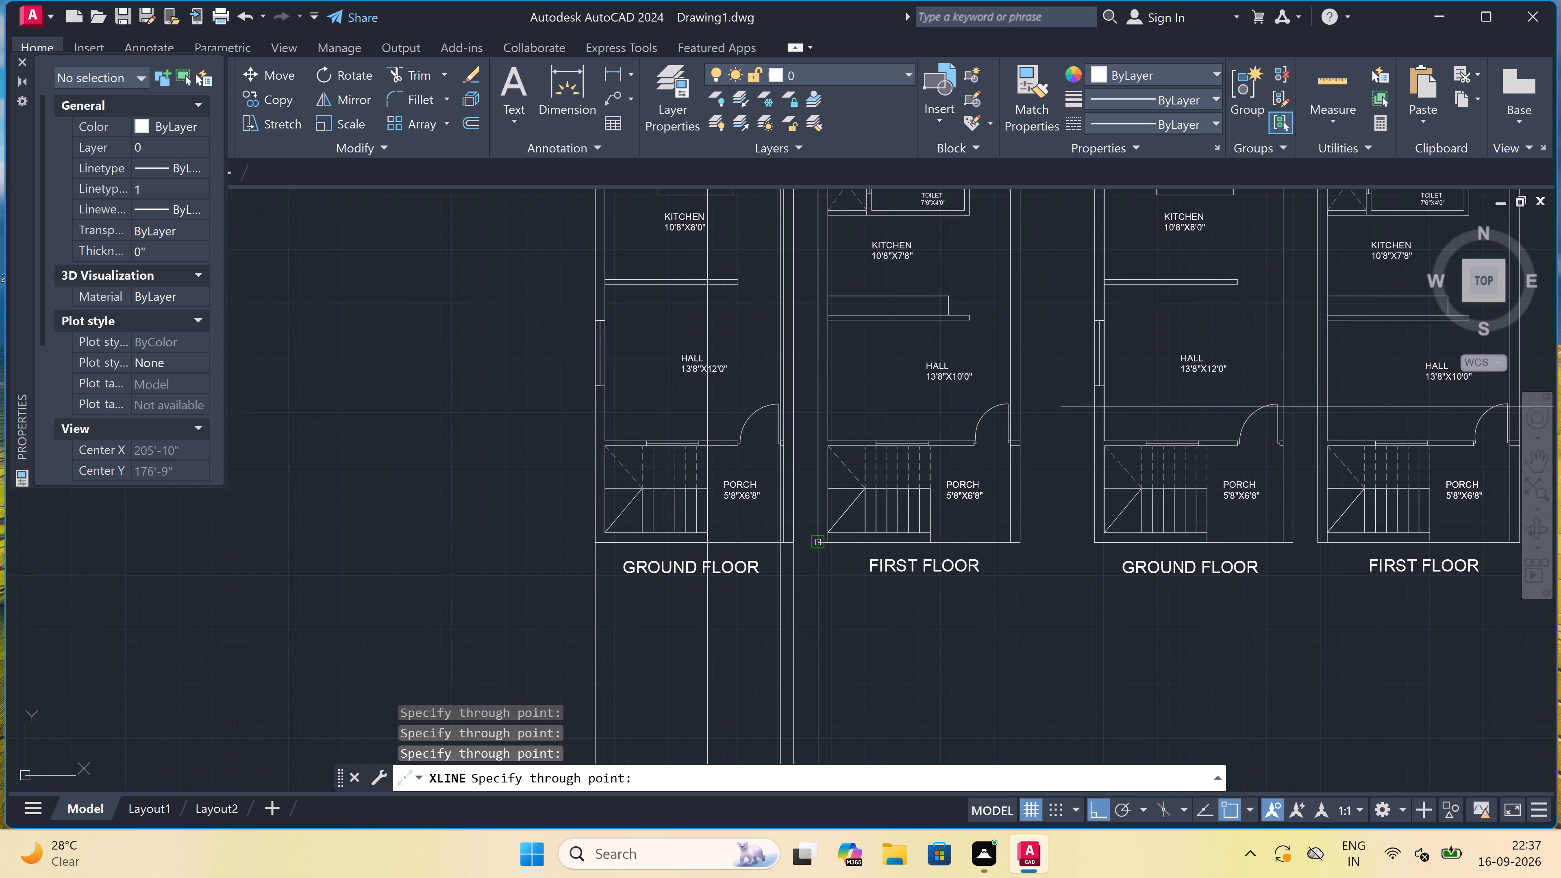
scroll(819, 538, up, 2)
click(803, 567)
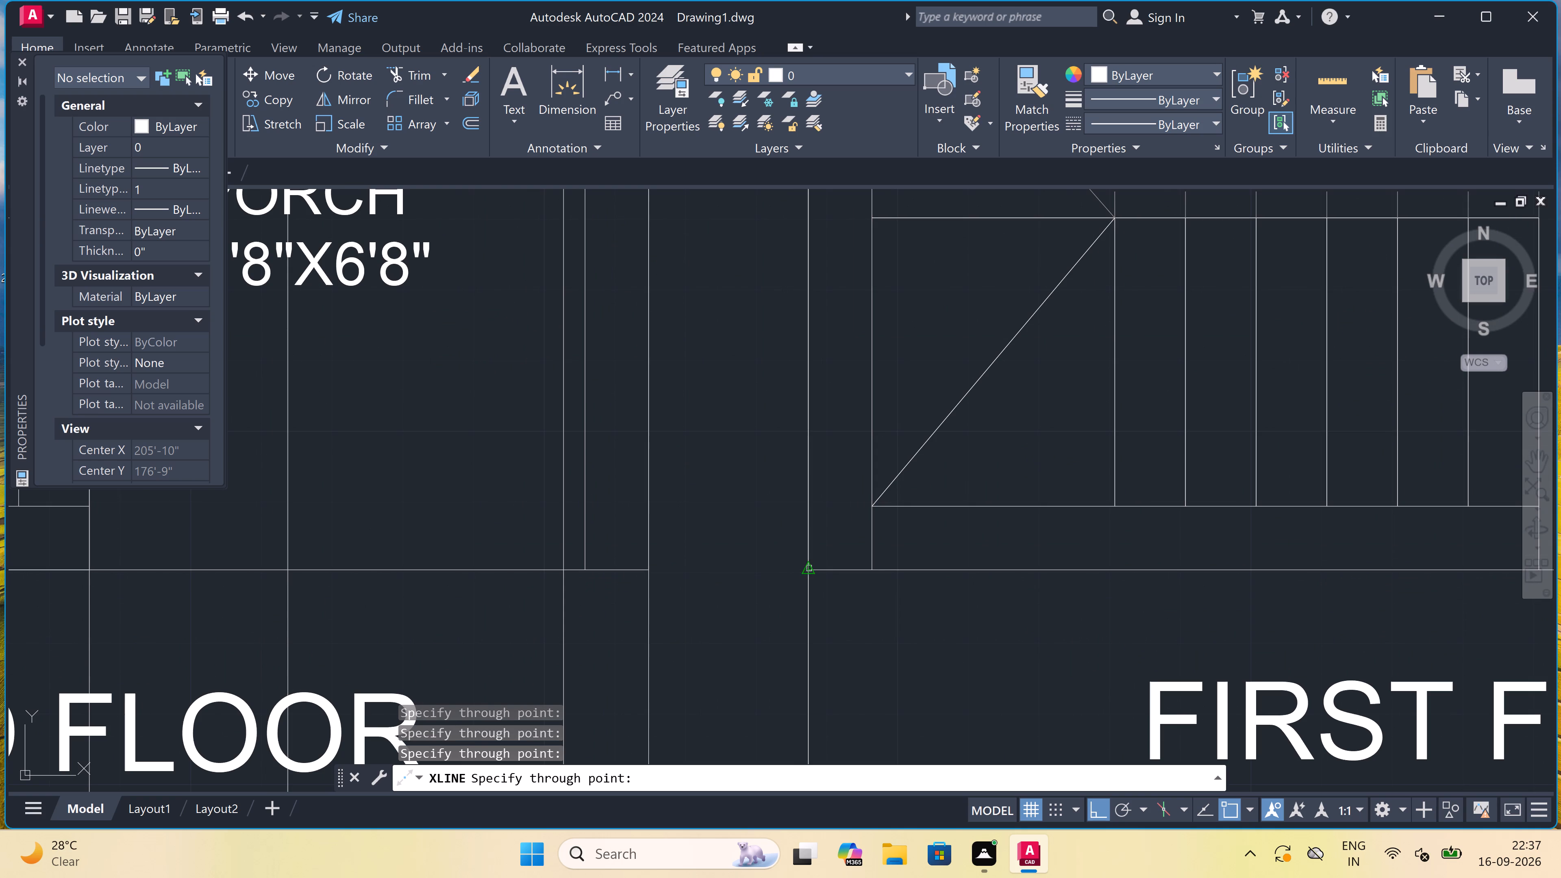
click(867, 567)
Place a vertical construction line through the right edge of the original first floor's staircase beside the porch.
scroll(604, 523, down, 4)
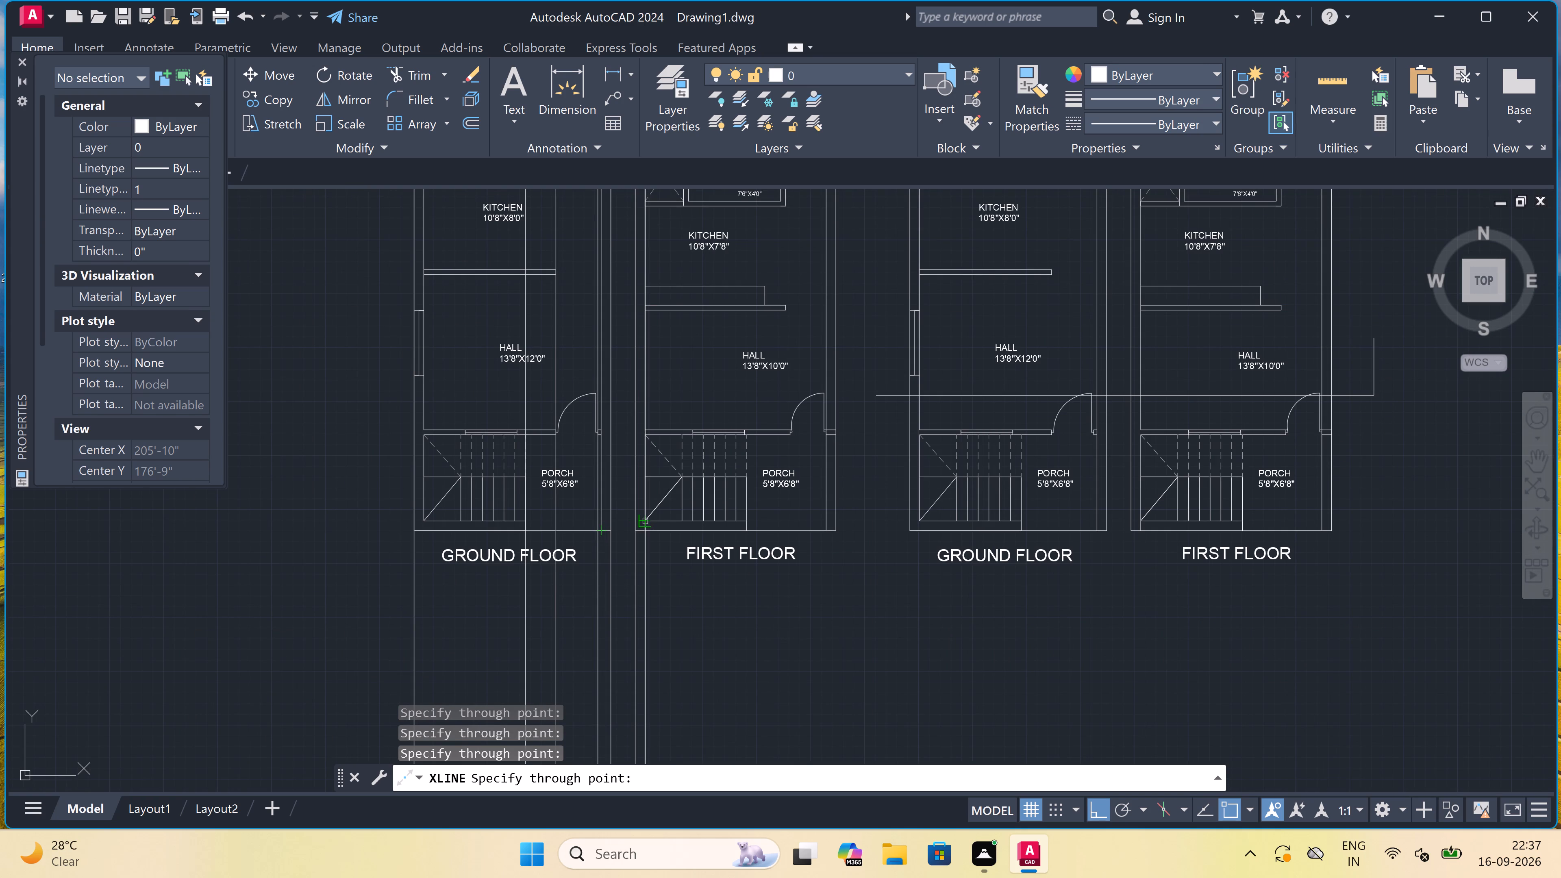
scroll(676, 519, up, 3)
scroll(767, 561, down, 1)
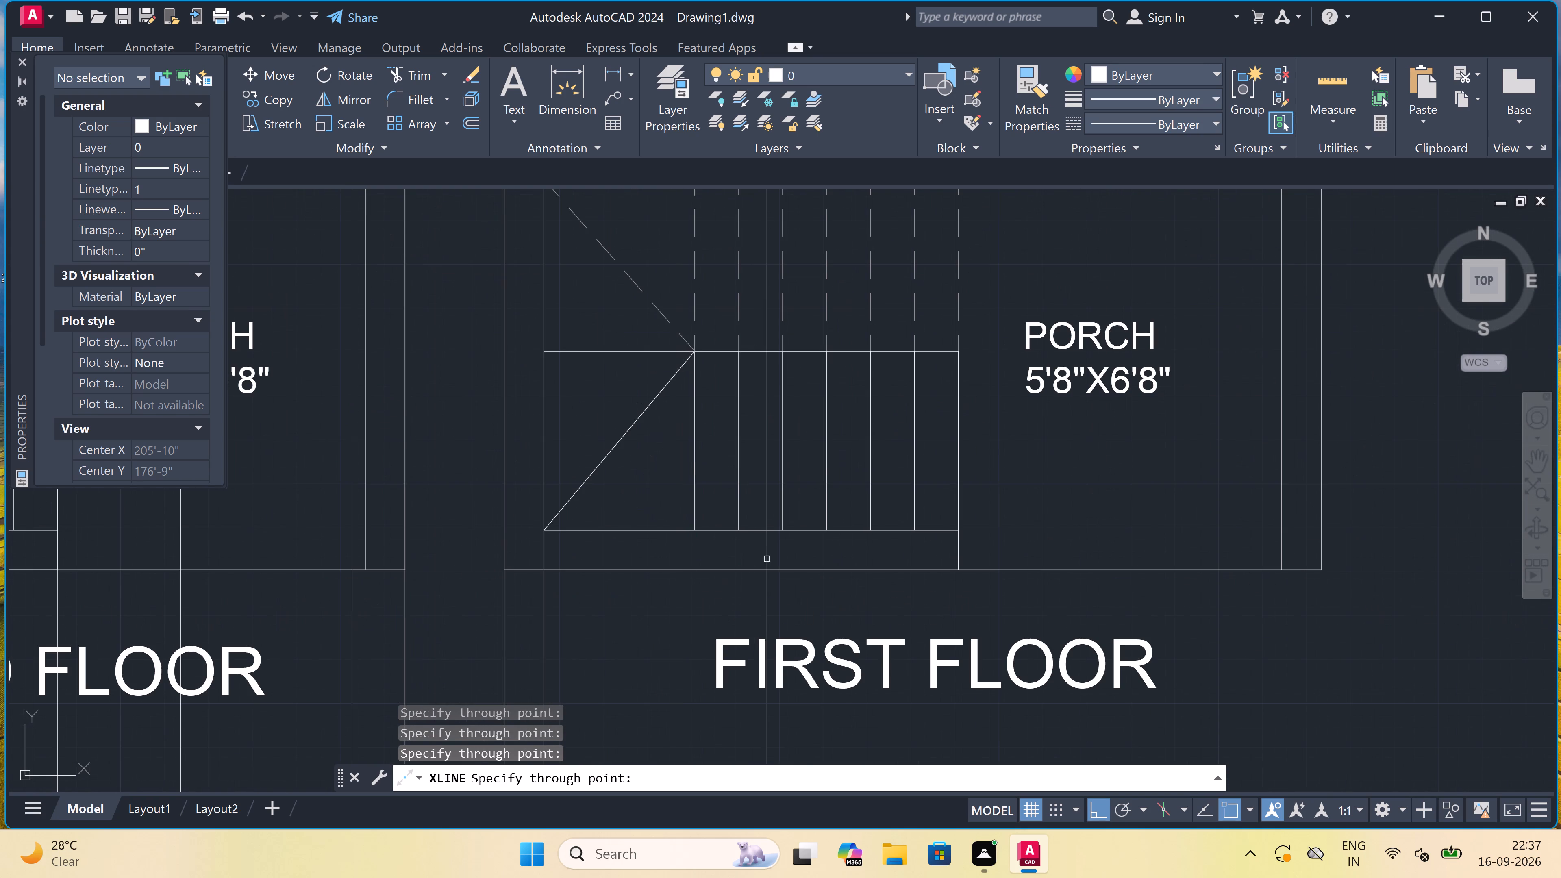
scroll(789, 567, down, 1)
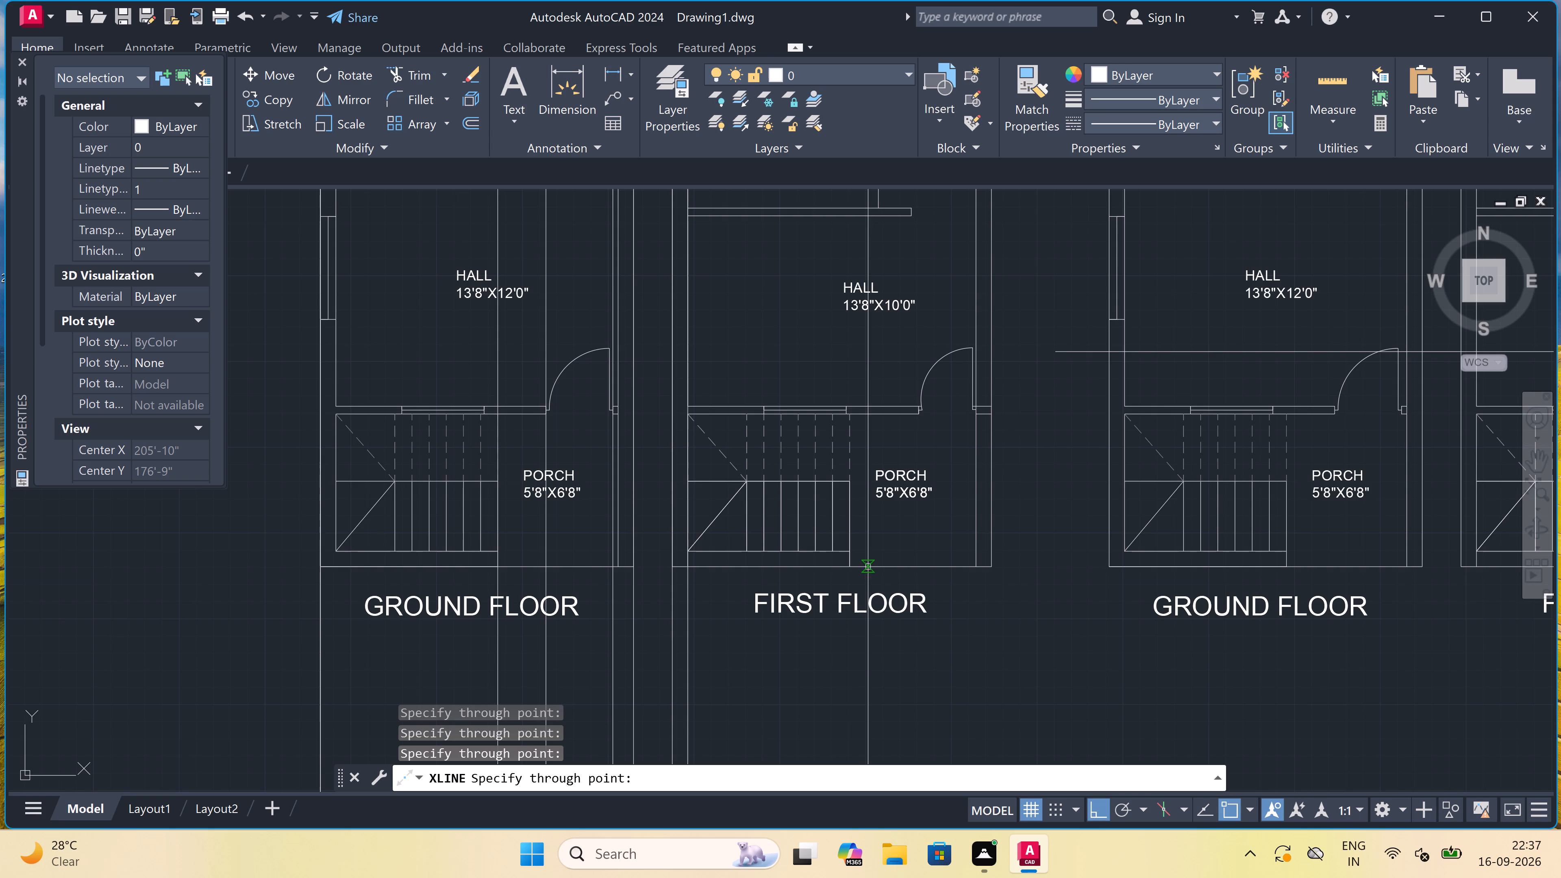
scroll(857, 571, up, 3)
click(831, 561)
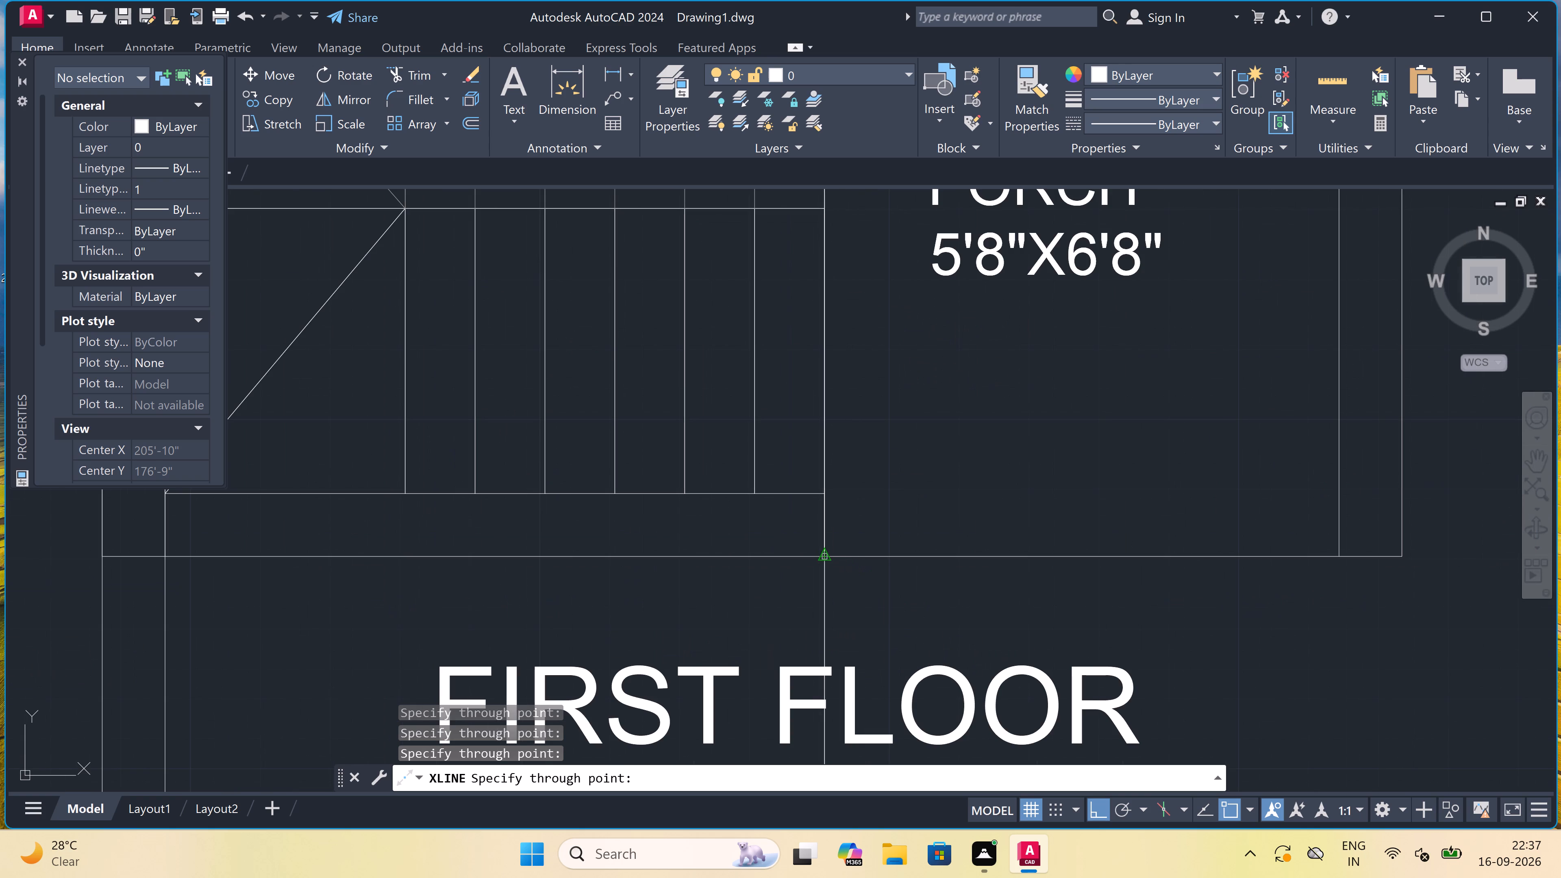
scroll(830, 561, down, 4)
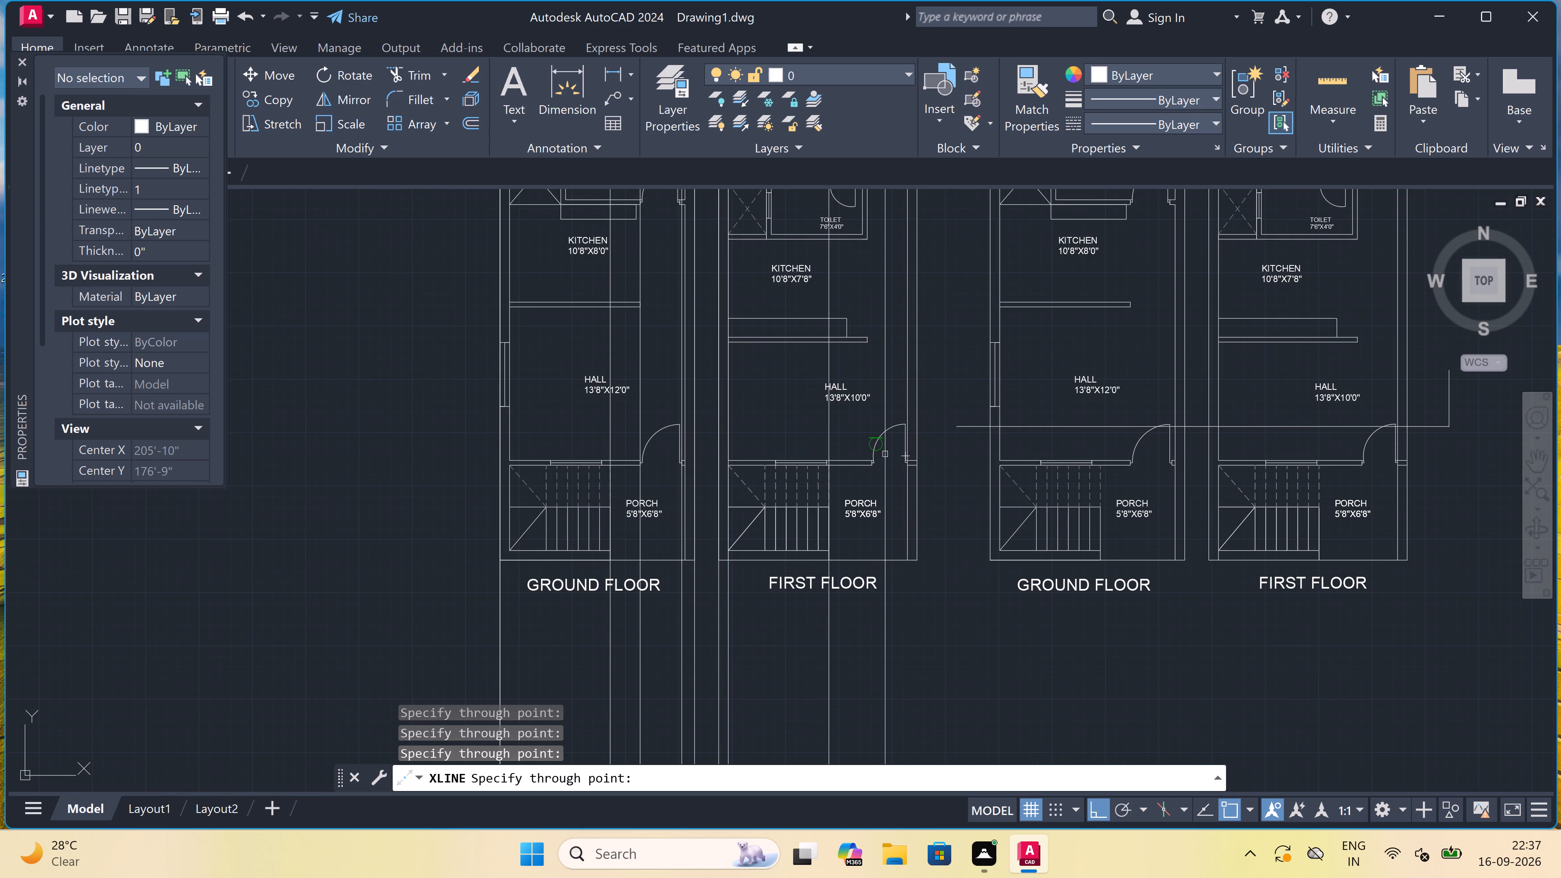
key(ctrl+z)
key(ctrl+z)
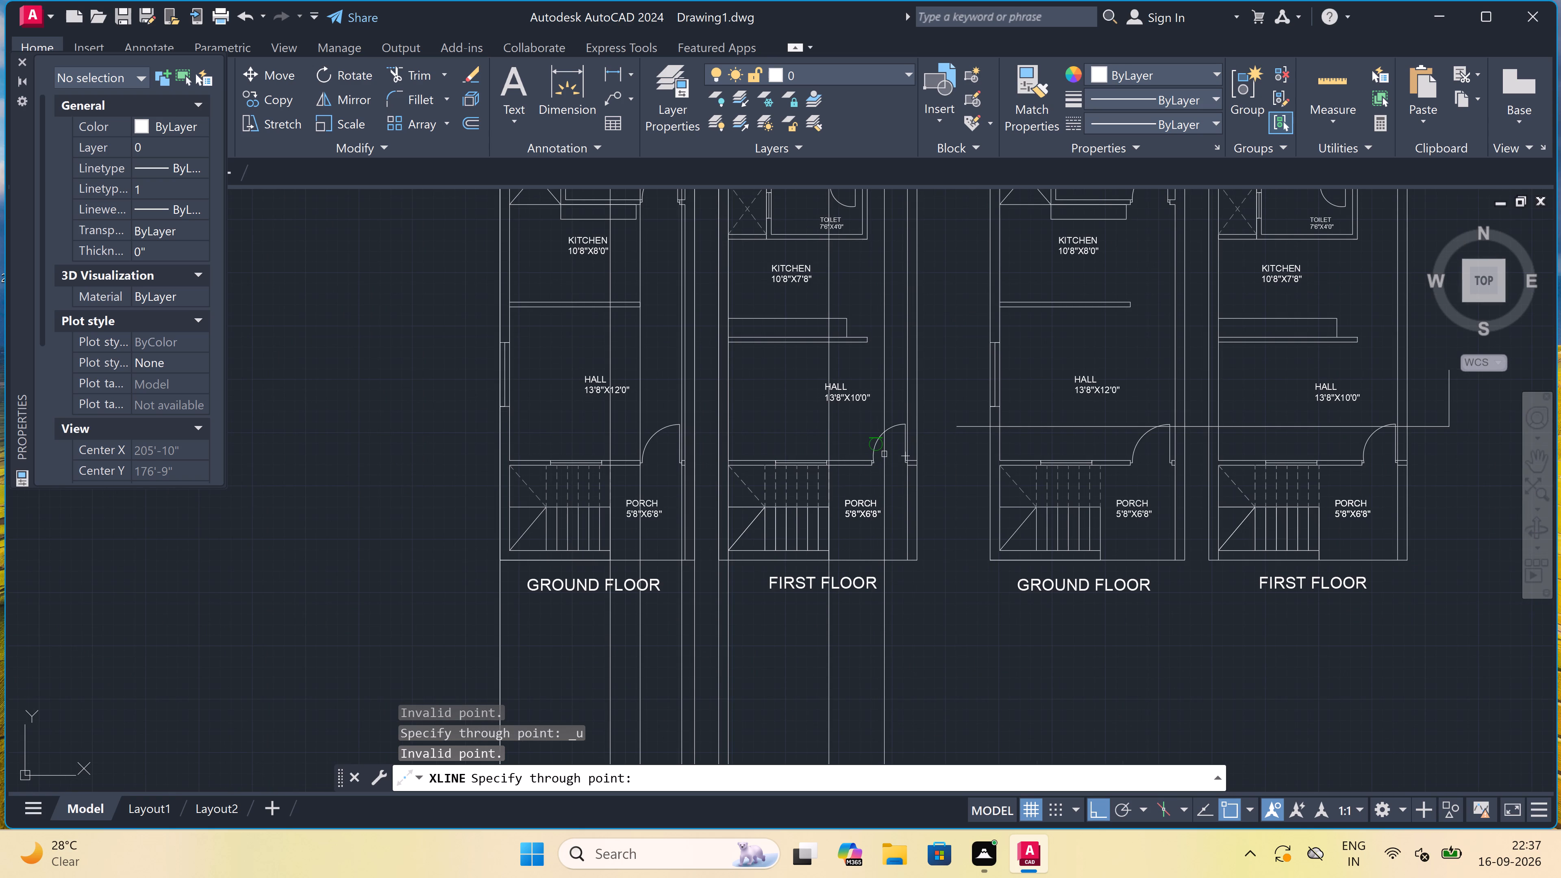
key(Escape)
Place vertical construction lines where the horizontal section line crosses both faces of the copied ground floor's left hall wall.
scroll(815, 517, down, 4)
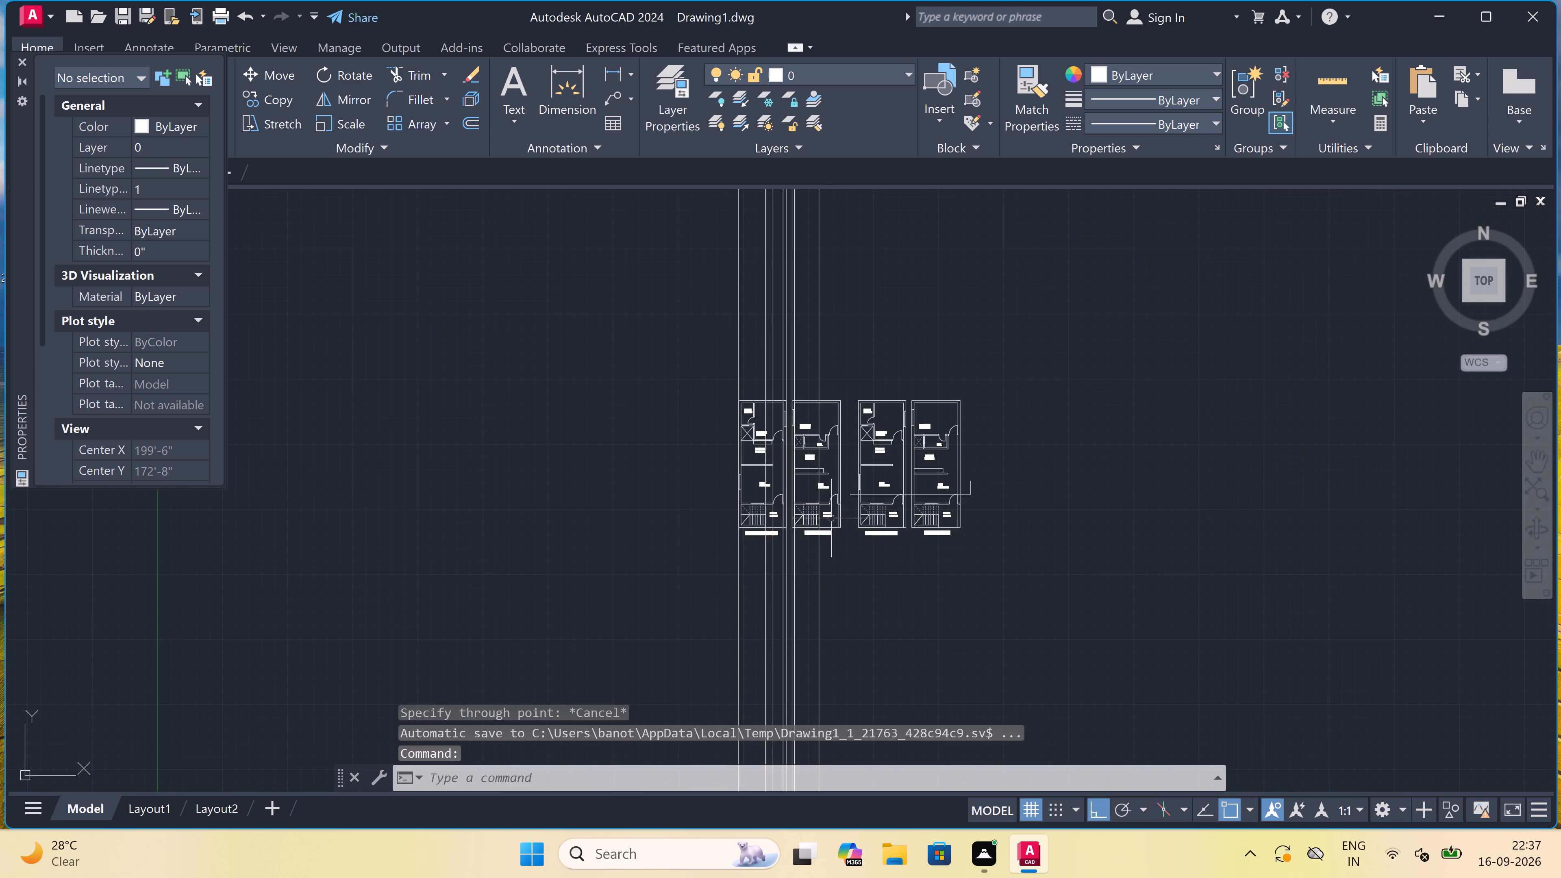
key(space)
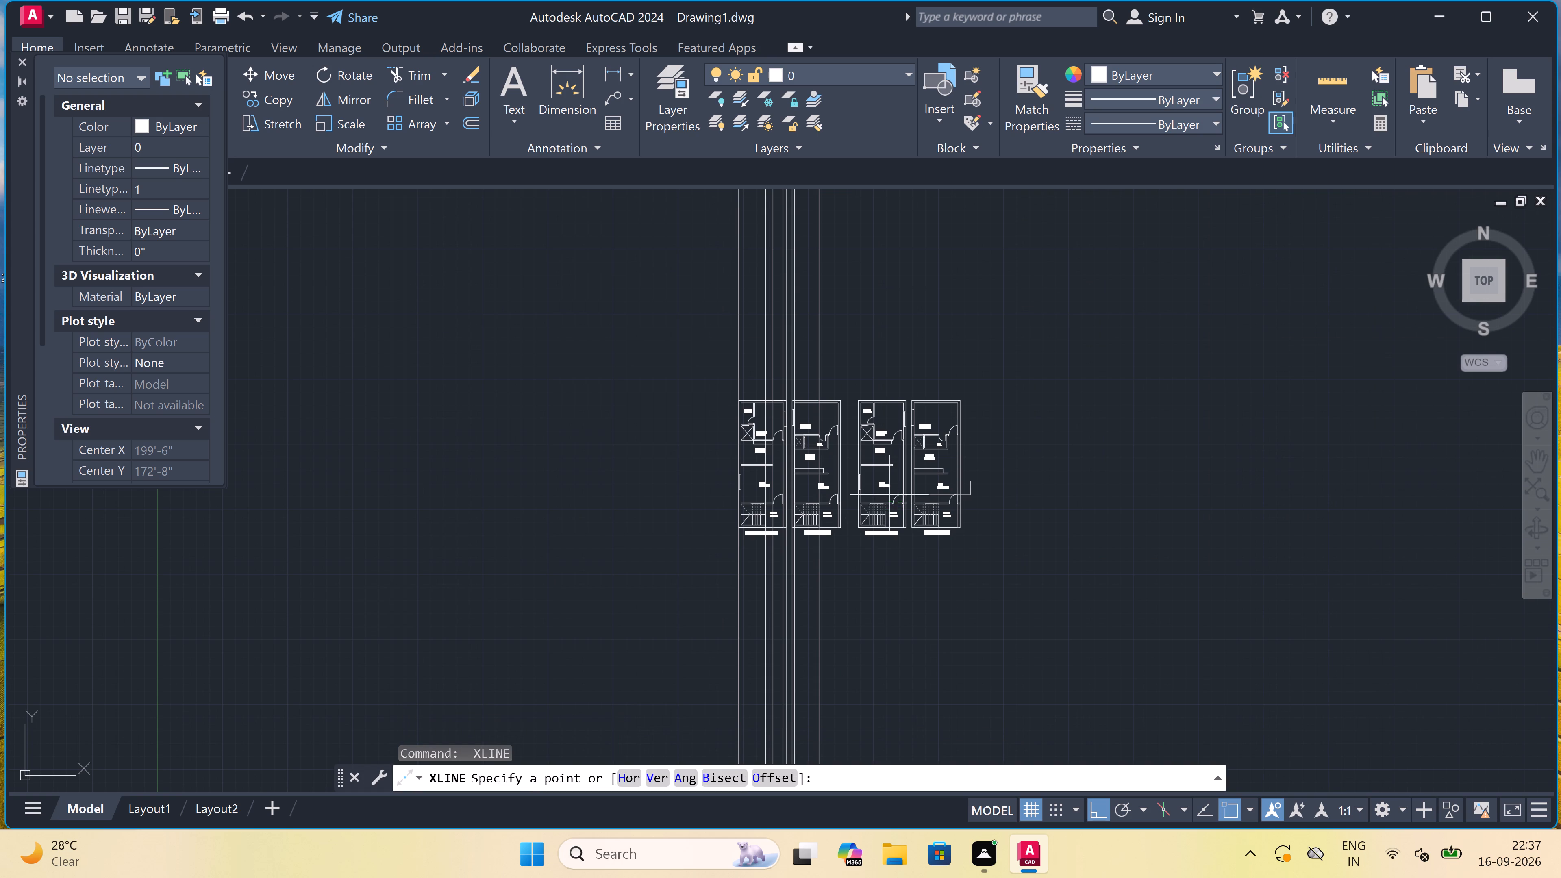
scroll(889, 493, up, 3)
scroll(780, 500, up, 2)
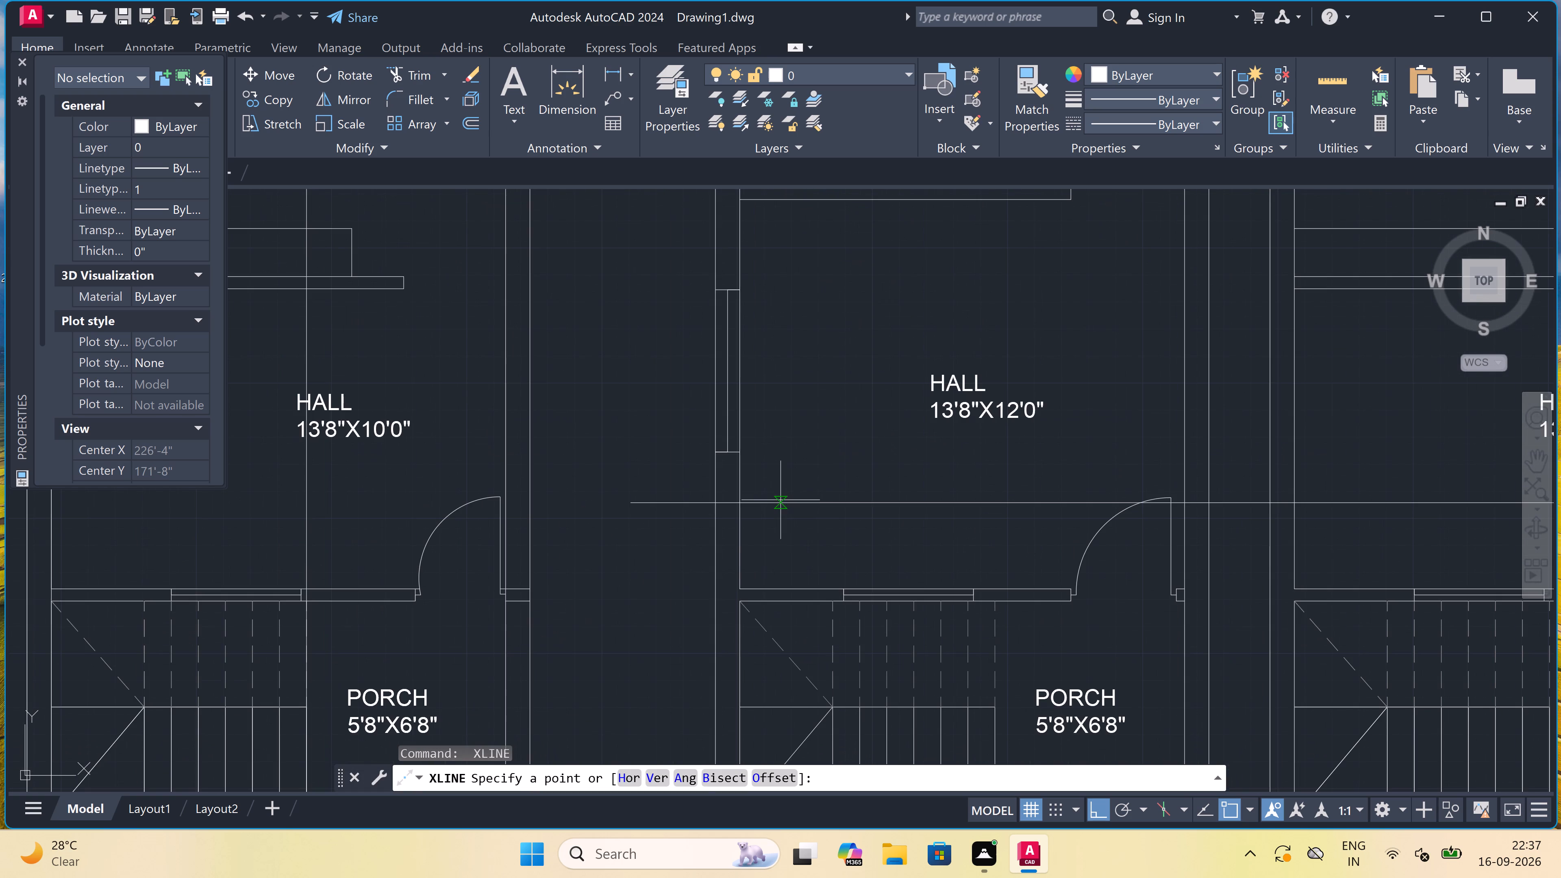
click(656, 773)
scroll(718, 527, up, 2)
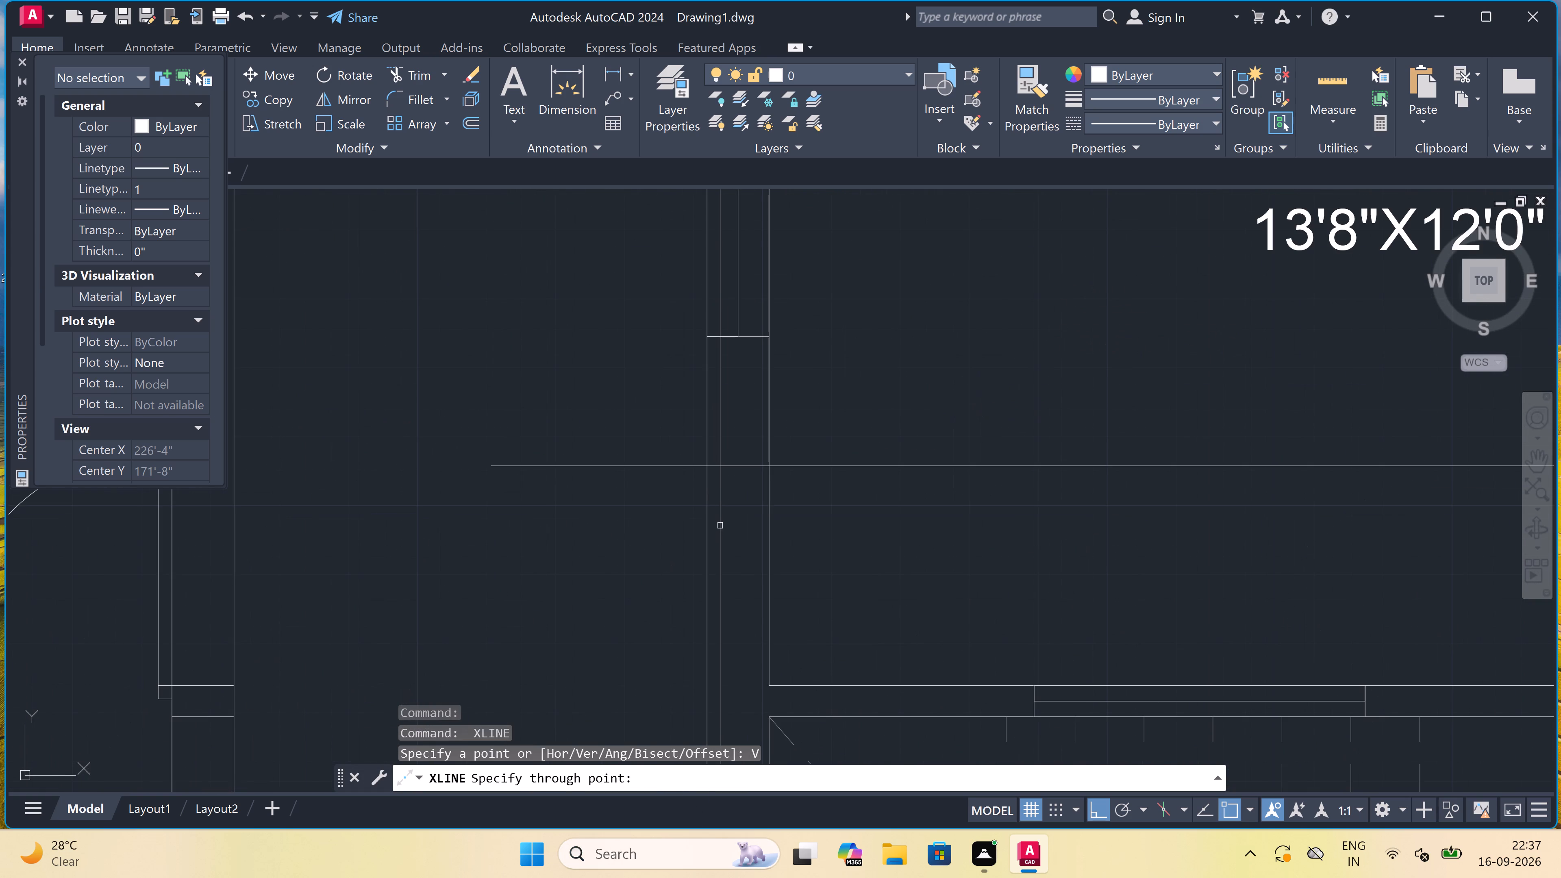
click(710, 467)
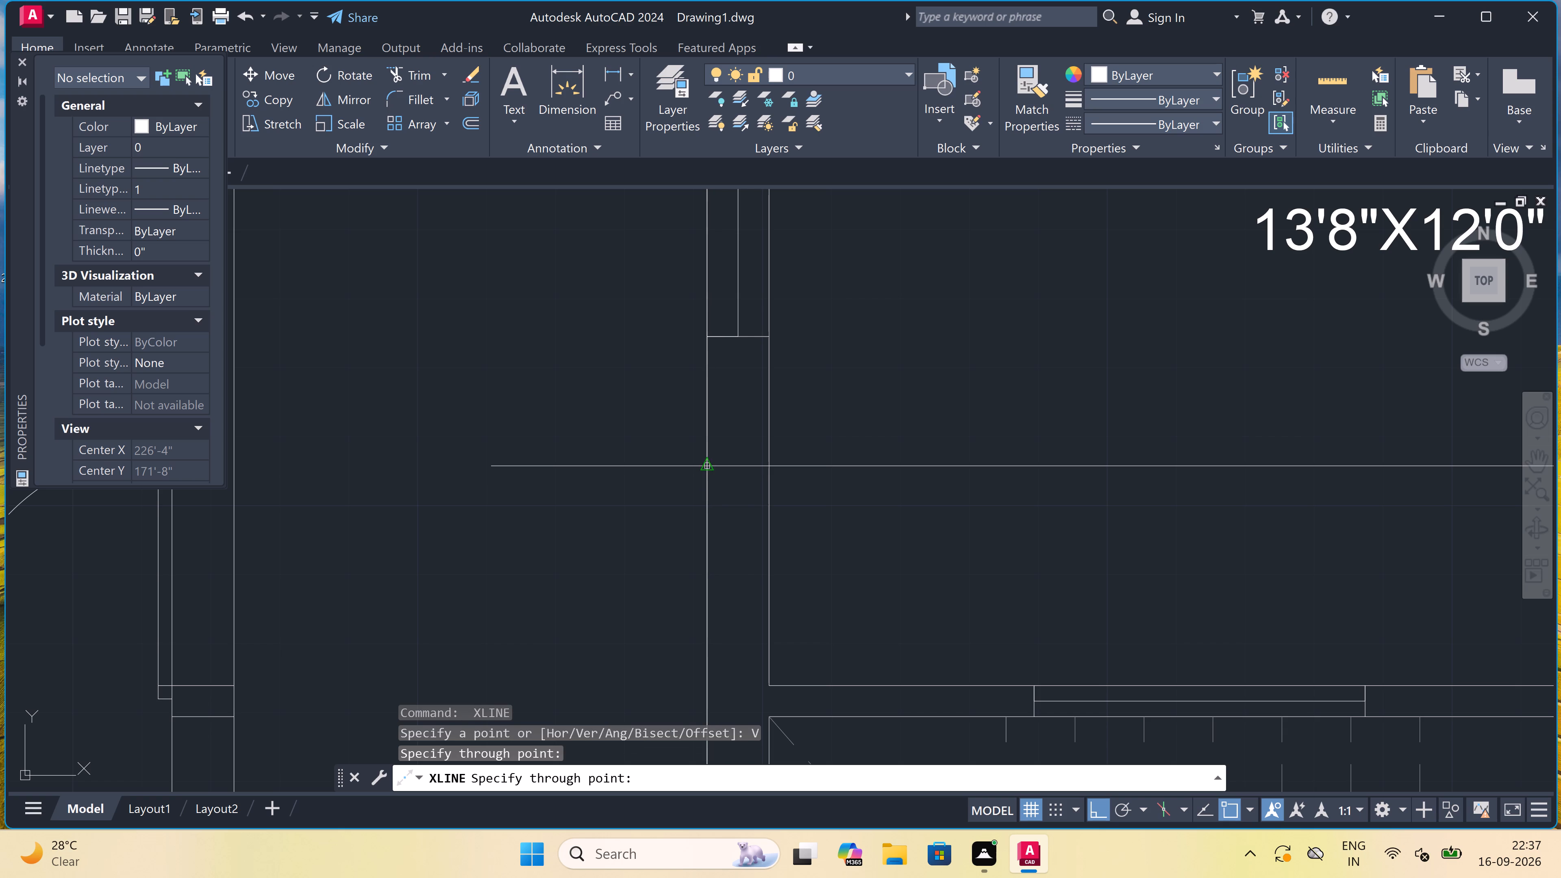
click(770, 465)
Place vertical construction lines where the section line crosses the inner and outer faces of the copied ground floor's right wall.
scroll(632, 462, down, 3)
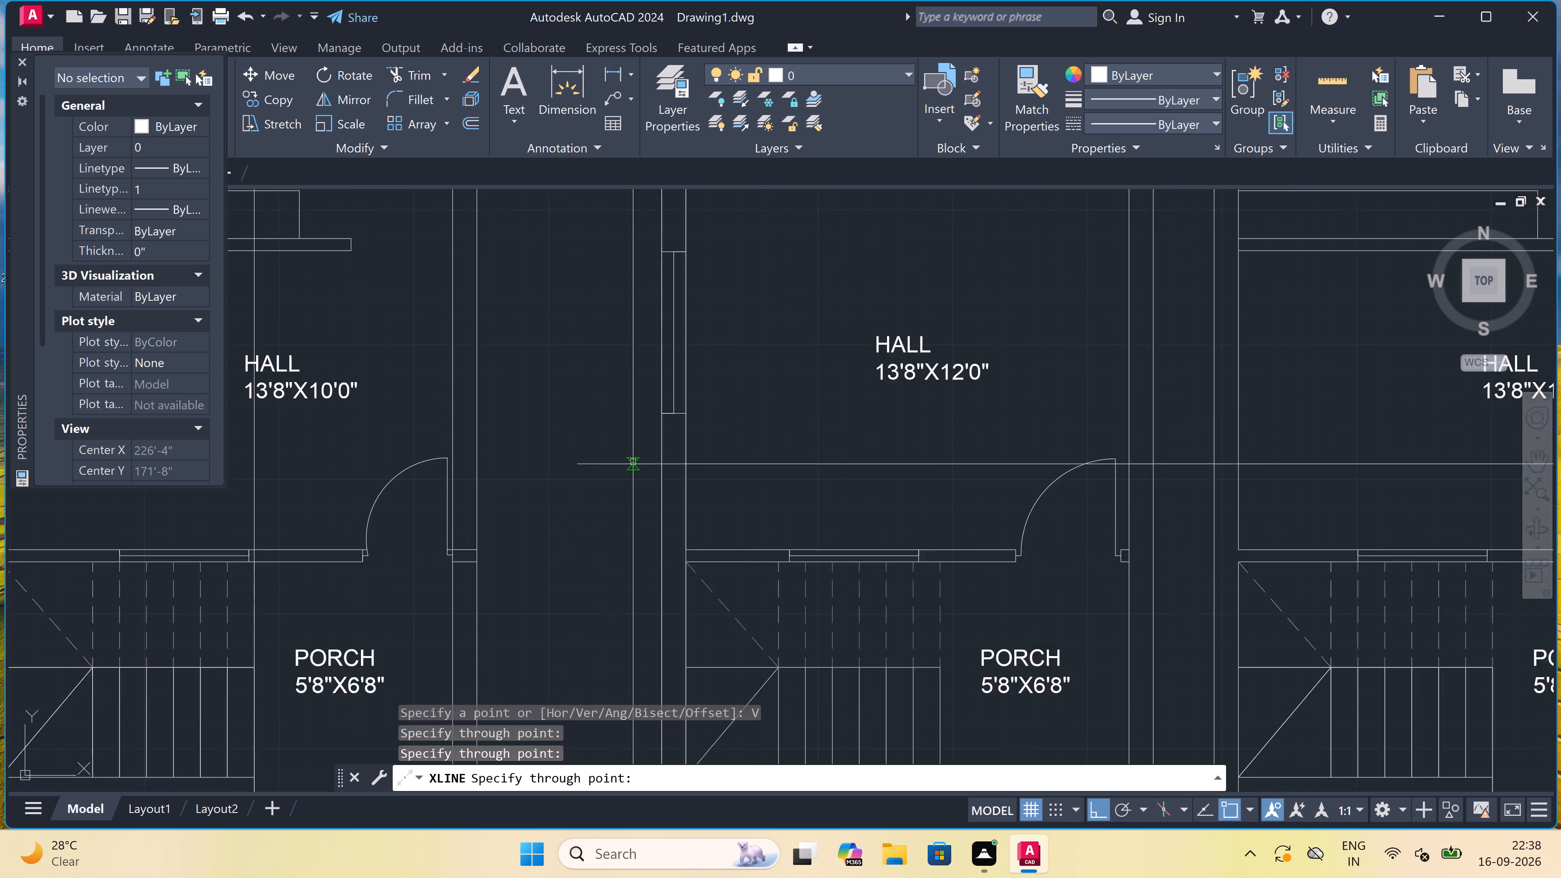
scroll(745, 463, down, 1)
scroll(872, 475, down, 3)
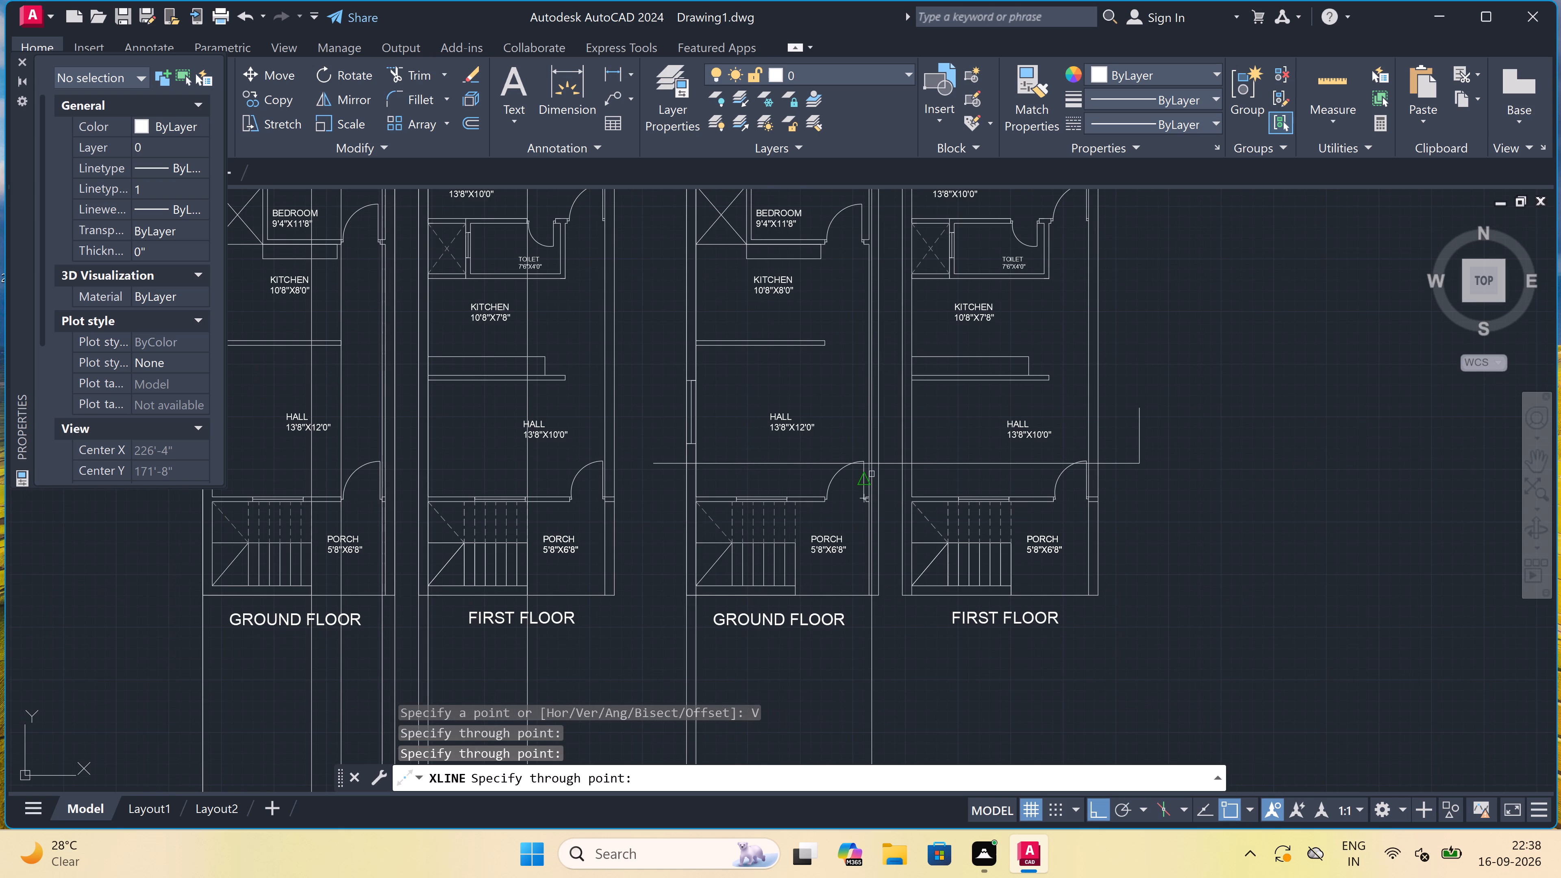
scroll(867, 439, up, 4)
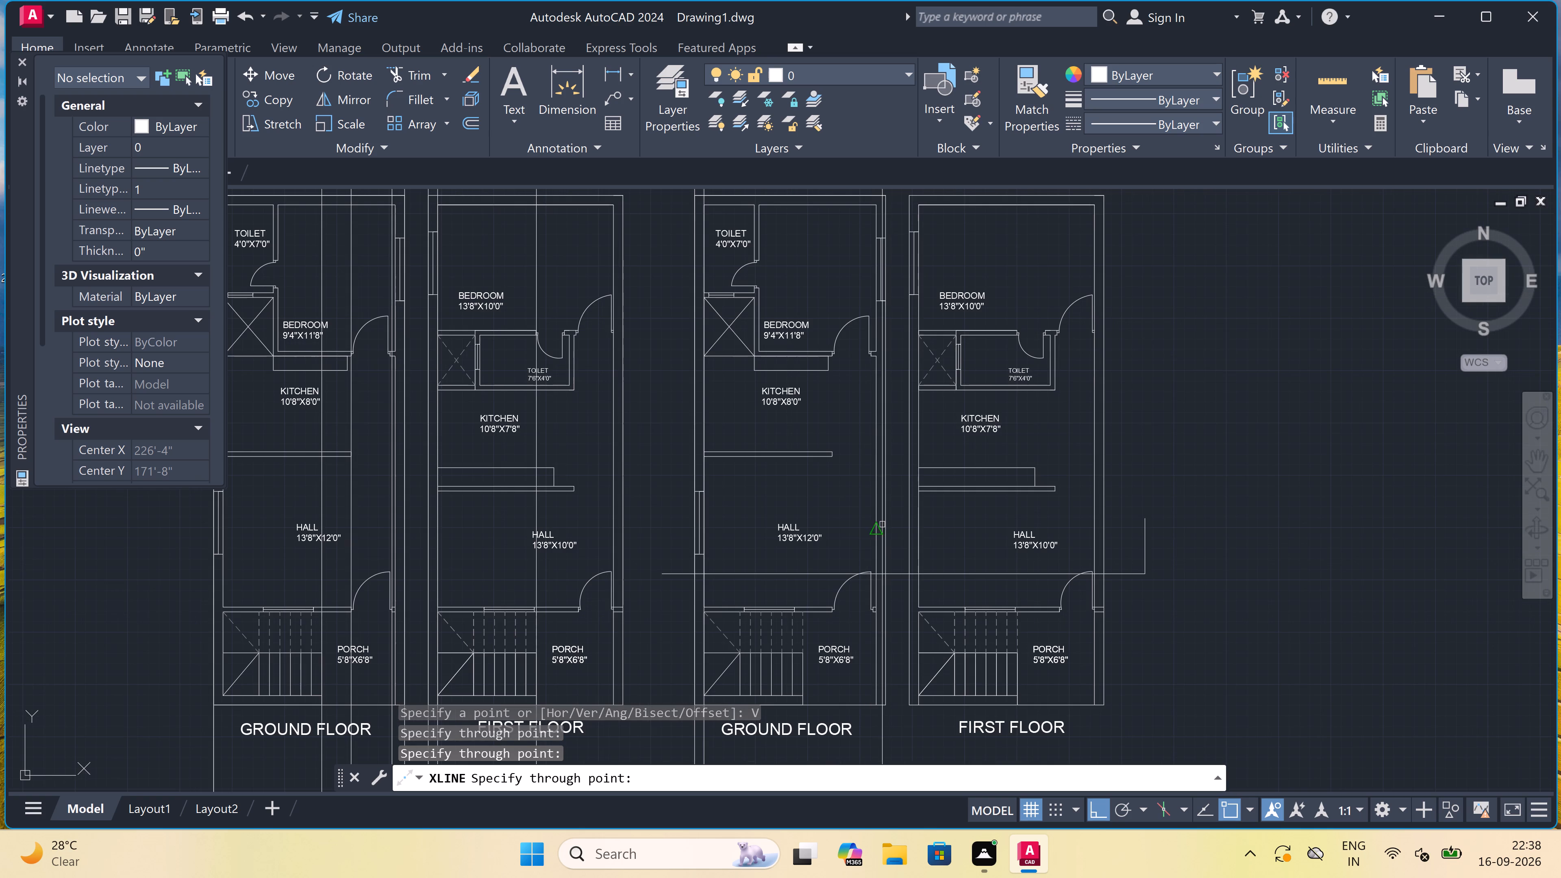
scroll(879, 614, up, 2)
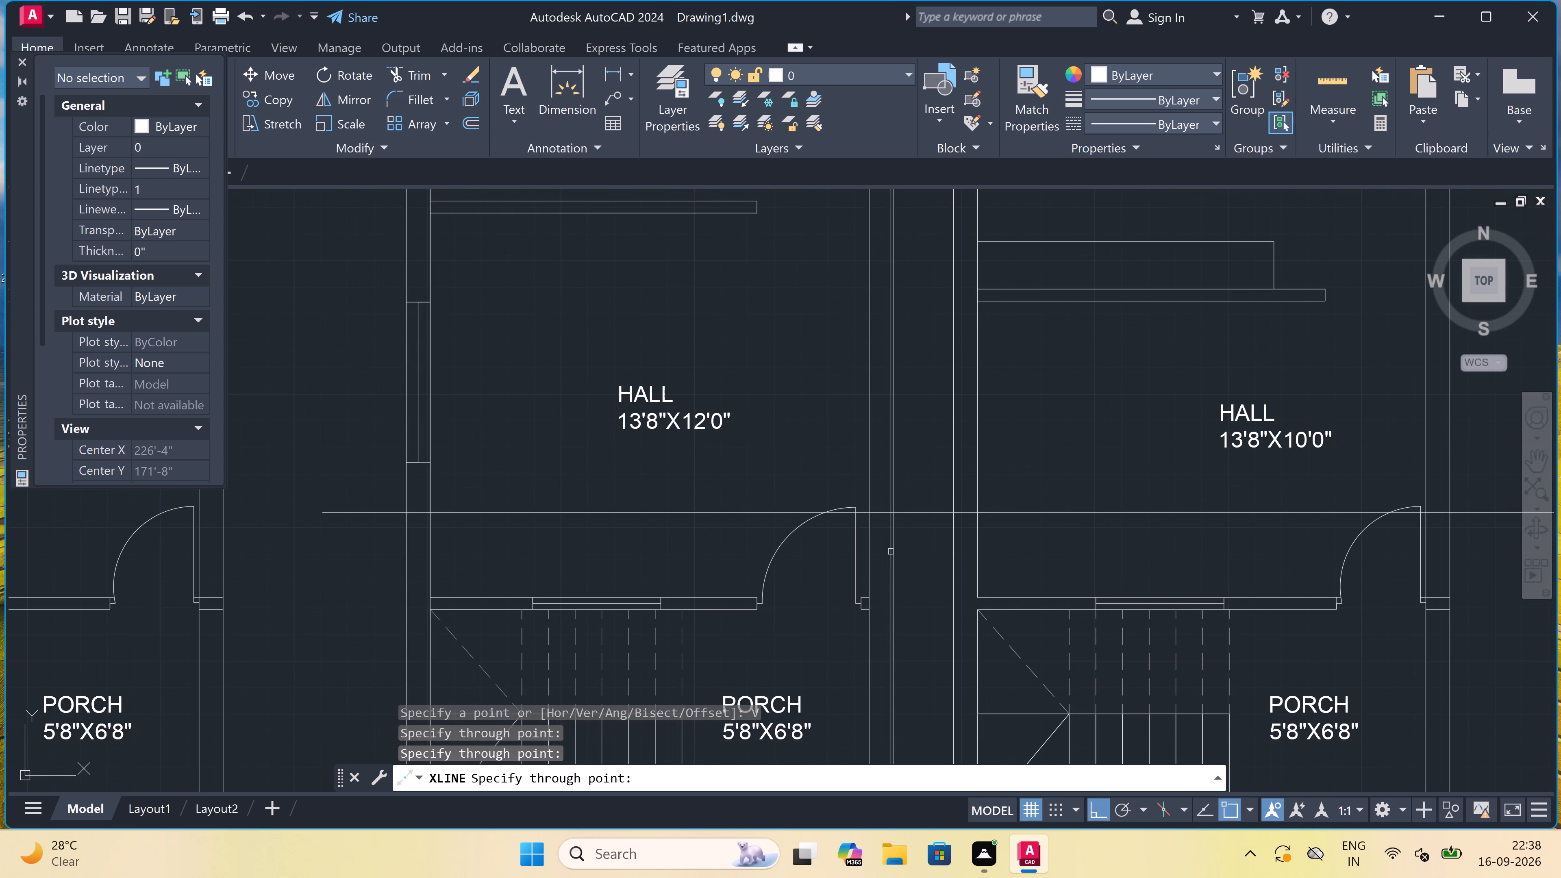
click(874, 515)
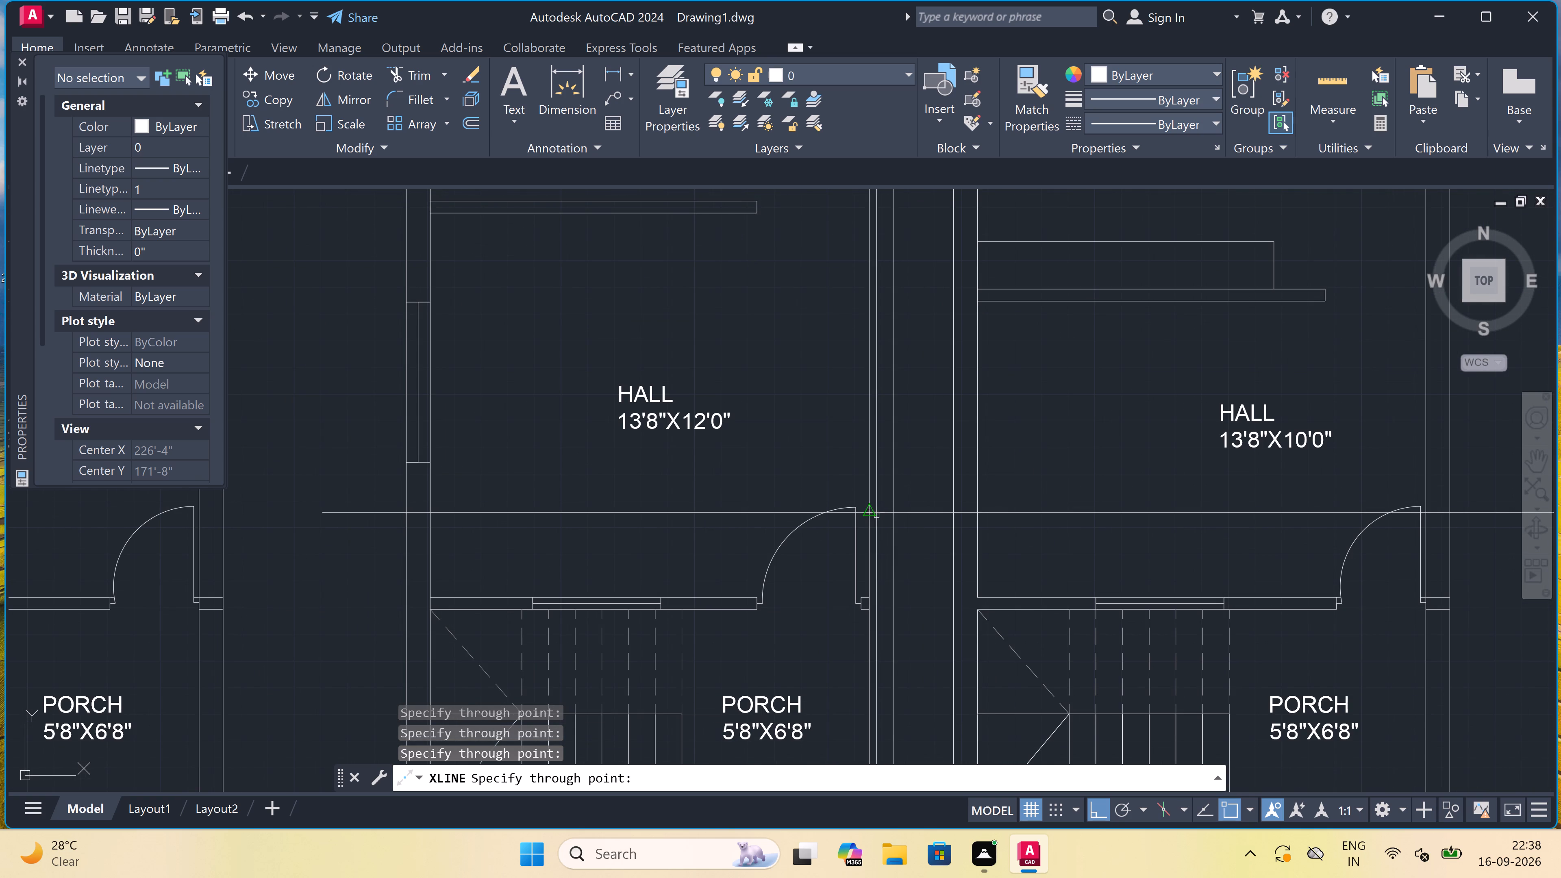
double_click(893, 513)
Place vertical construction lines through the right and left sides of the bedroom door opening on the copied ground floor.
scroll(893, 514, down, 4)
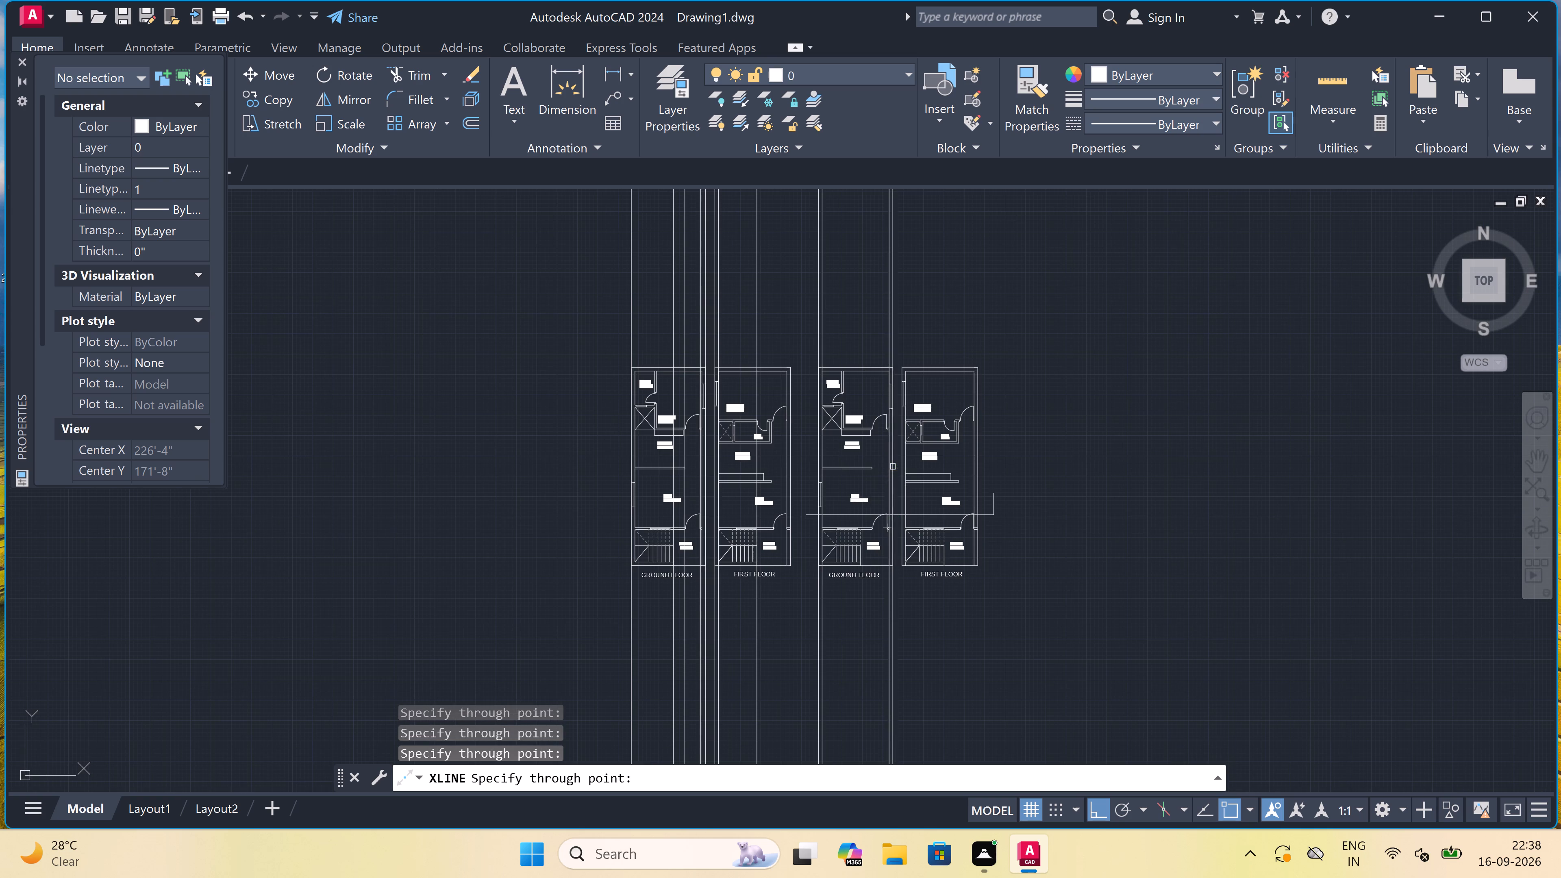
scroll(887, 414, up, 4)
scroll(885, 427, down, 1)
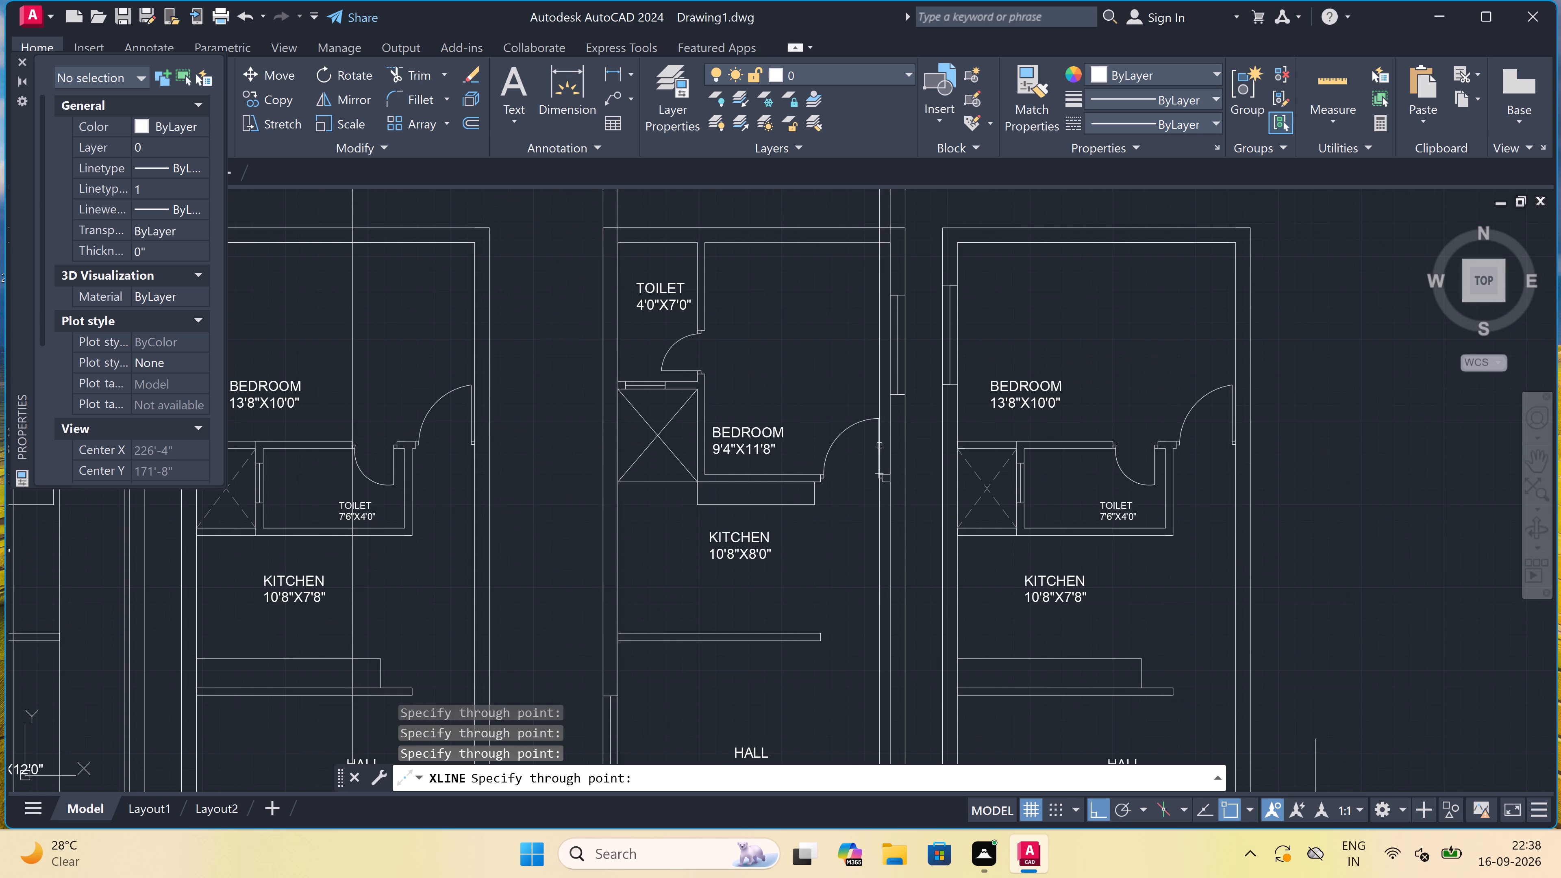
scroll(876, 484, up, 3)
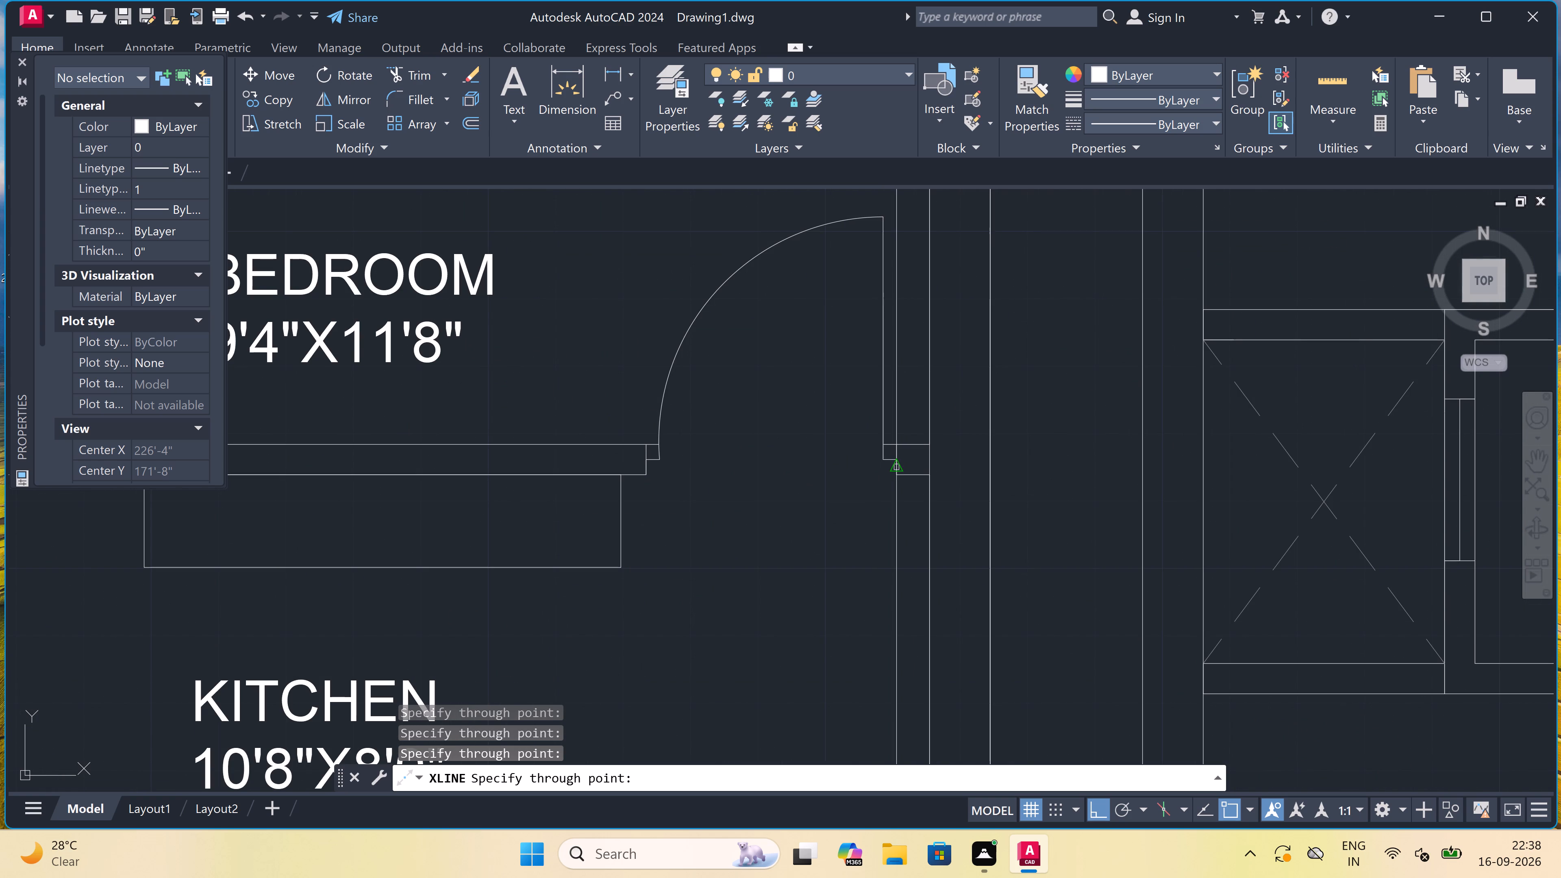
click(894, 475)
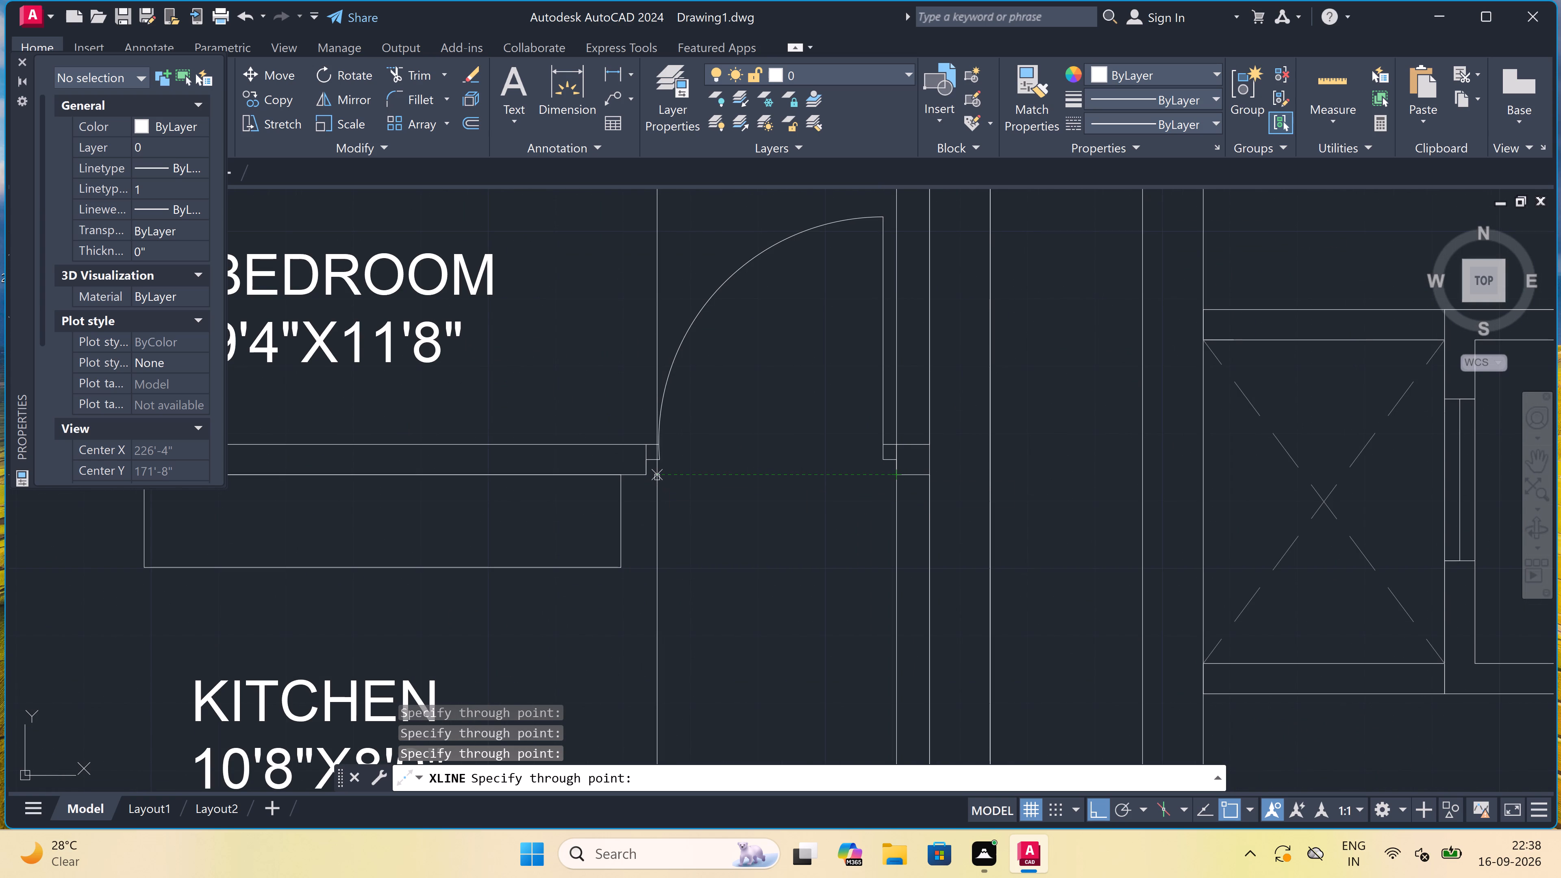
click(651, 474)
Place vertical construction lines where the section line crosses the outer and inner faces of the copied first floor's left wall.
scroll(656, 471, down, 3)
scroll(711, 432, down, 2)
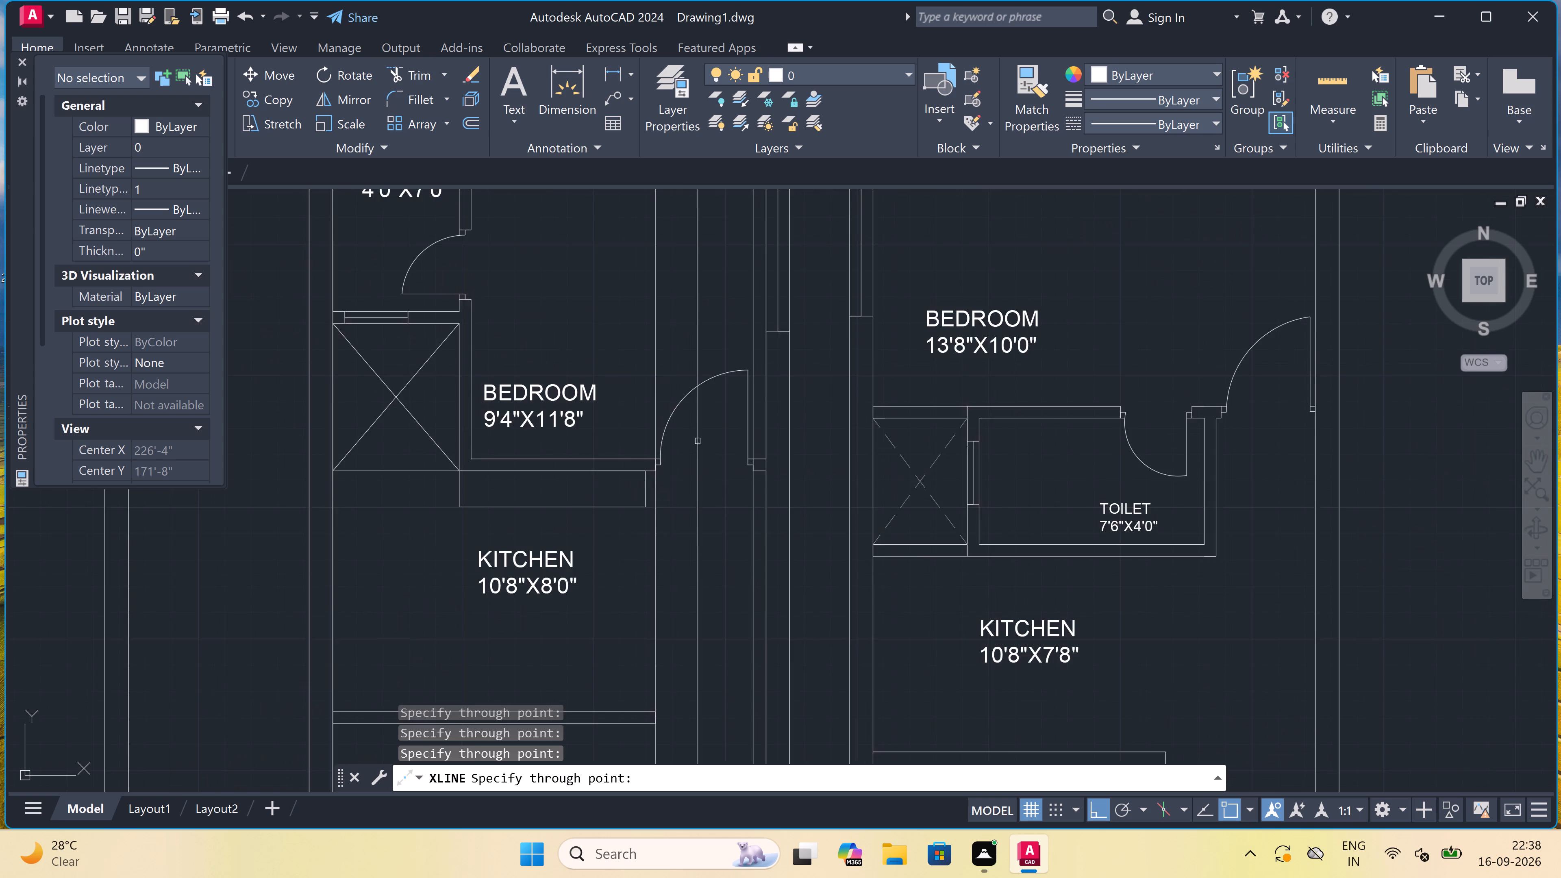
scroll(711, 432, down, 2)
scroll(782, 437, up, 3)
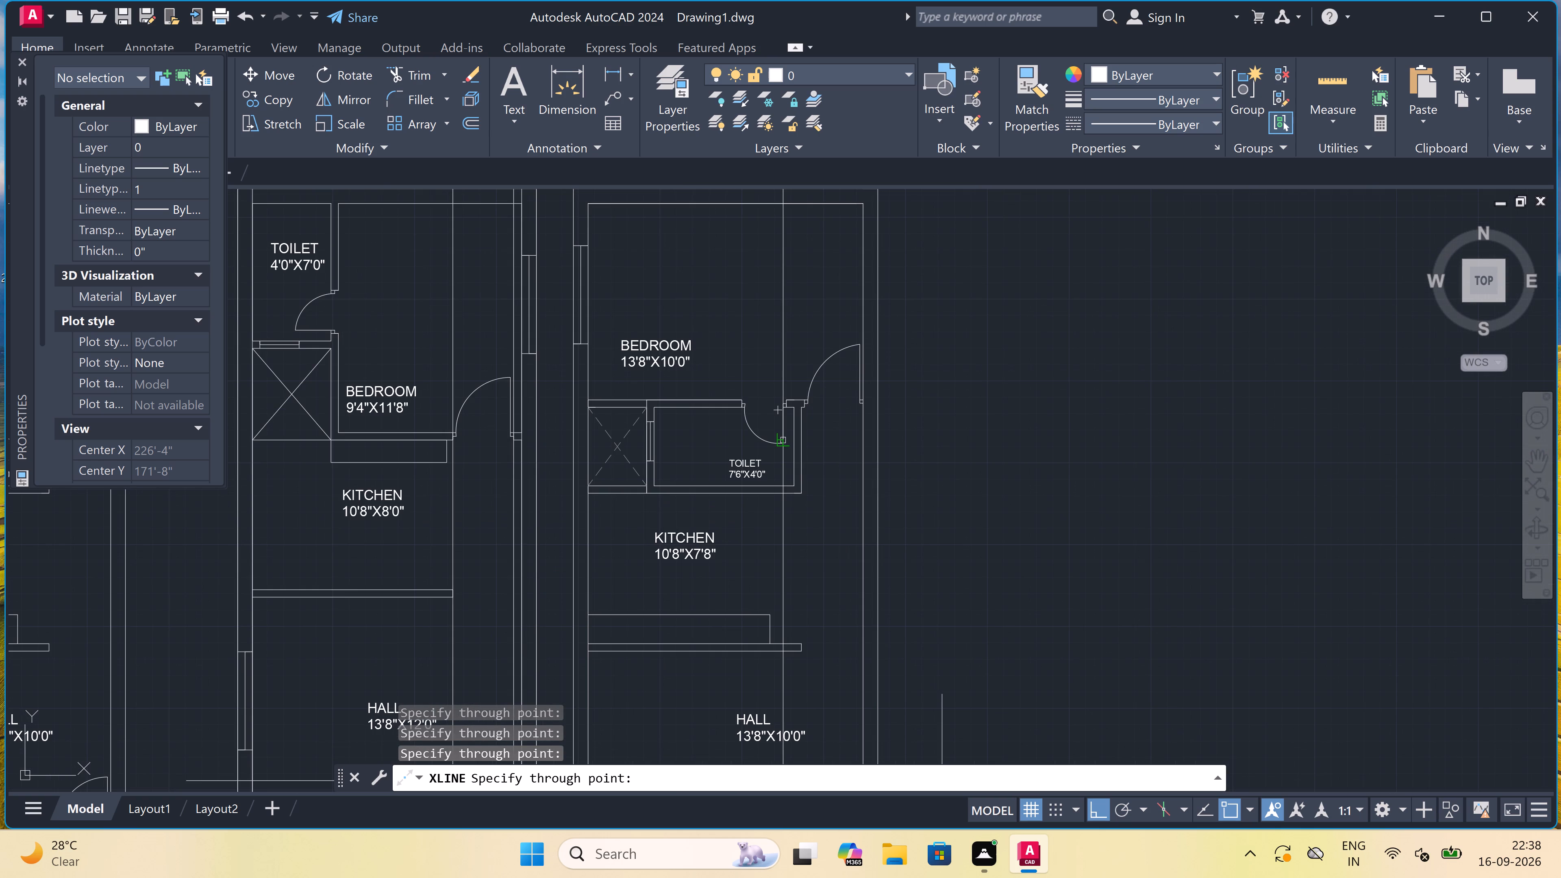
scroll(782, 437, down, 1)
scroll(732, 544, down, 2)
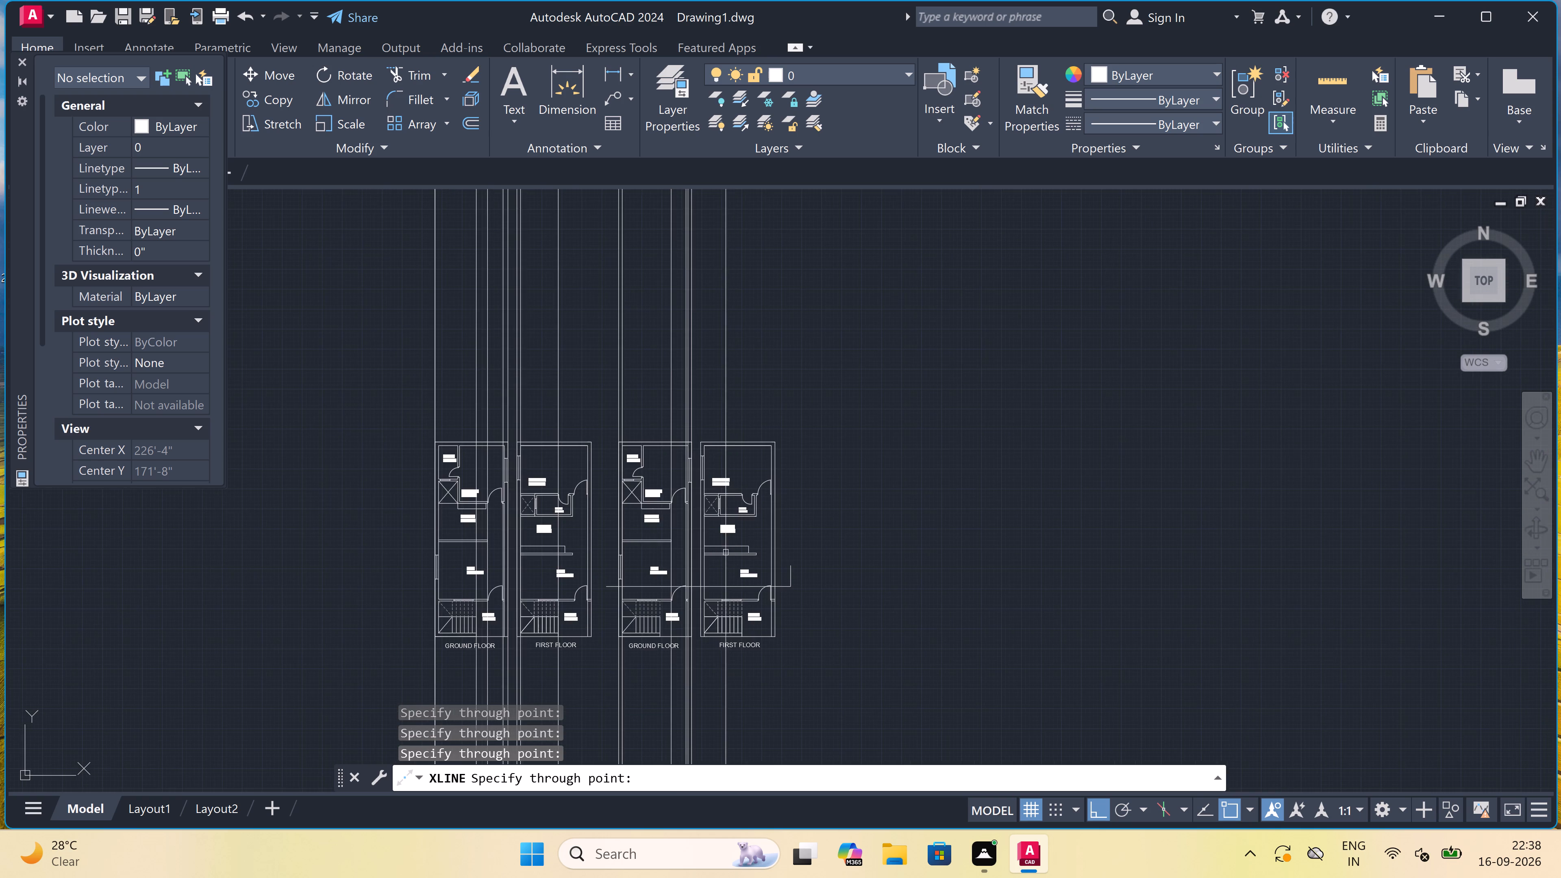
scroll(710, 573, up, 2)
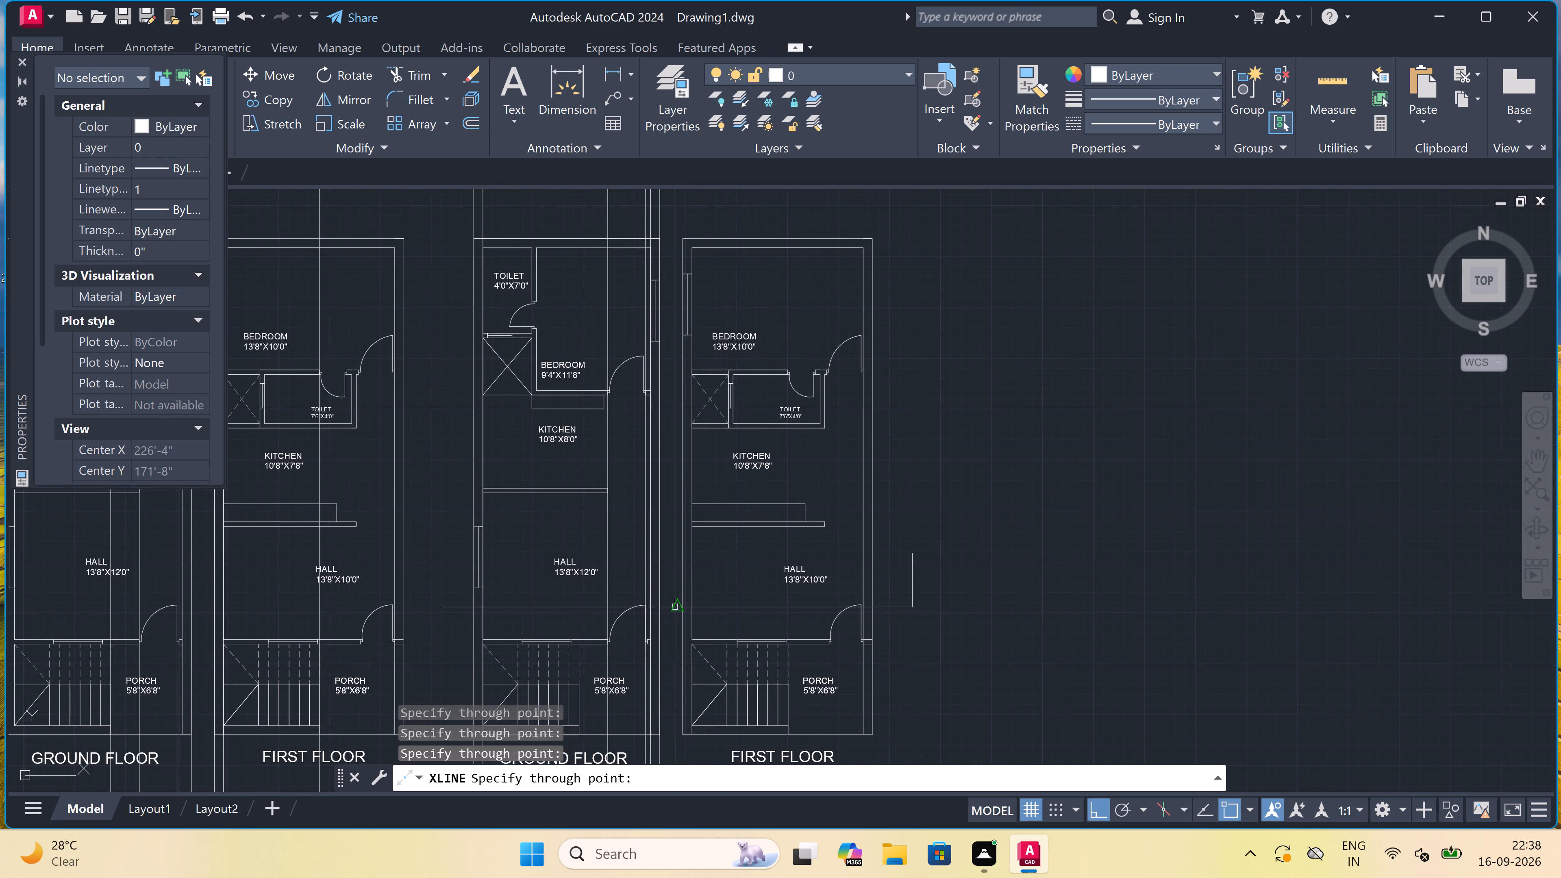
scroll(682, 607, up, 3)
click(684, 605)
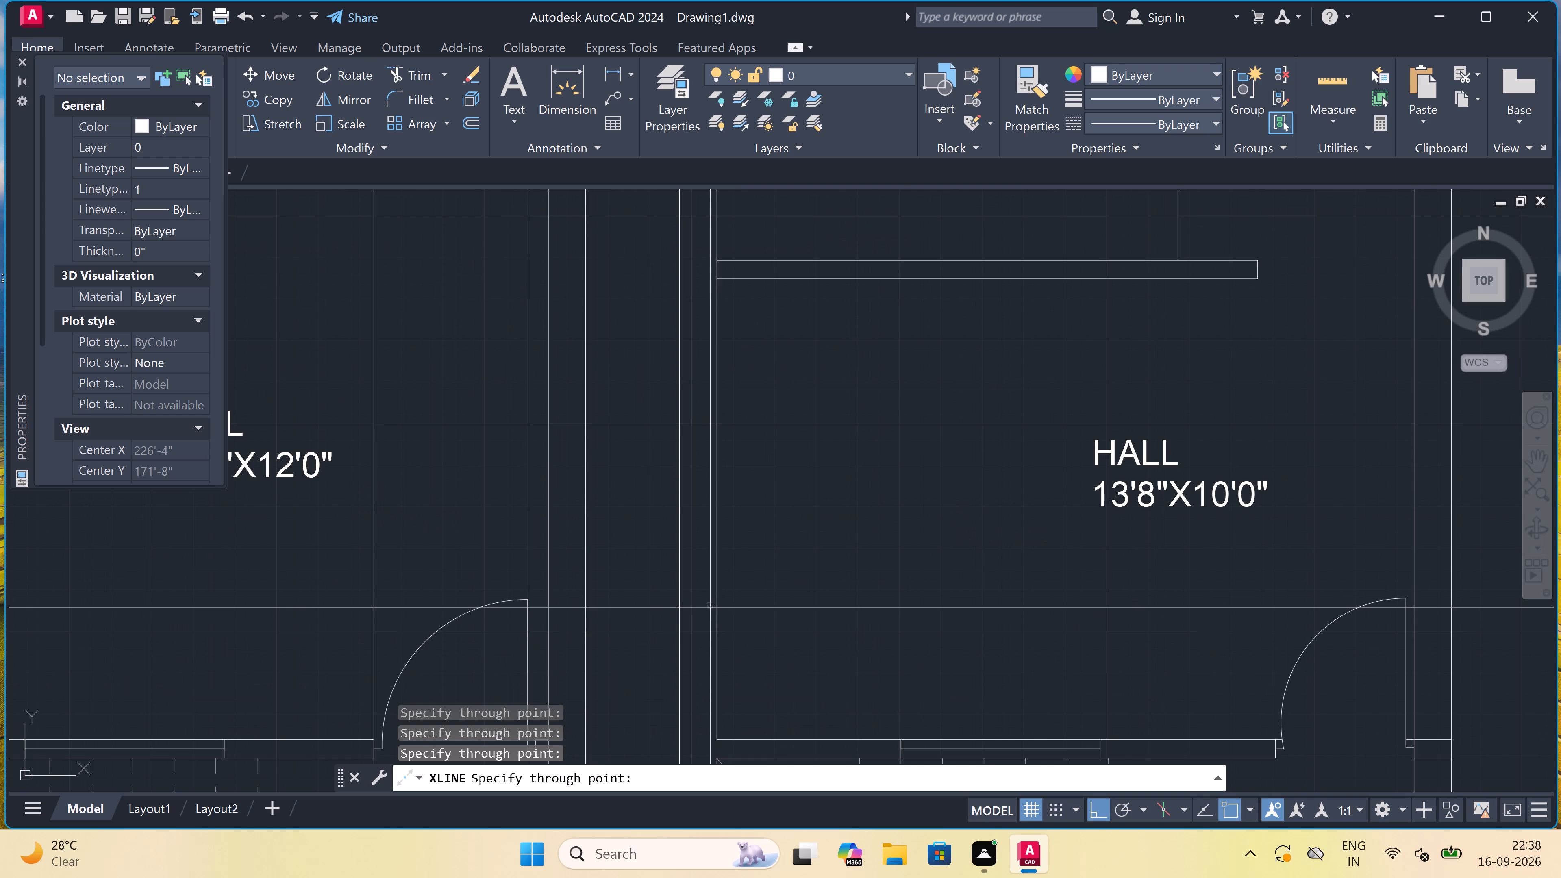
click(715, 605)
Place vertical construction lines where the section line crosses the inner and outer faces of the copied first floor's right wall.
scroll(597, 452, down, 4)
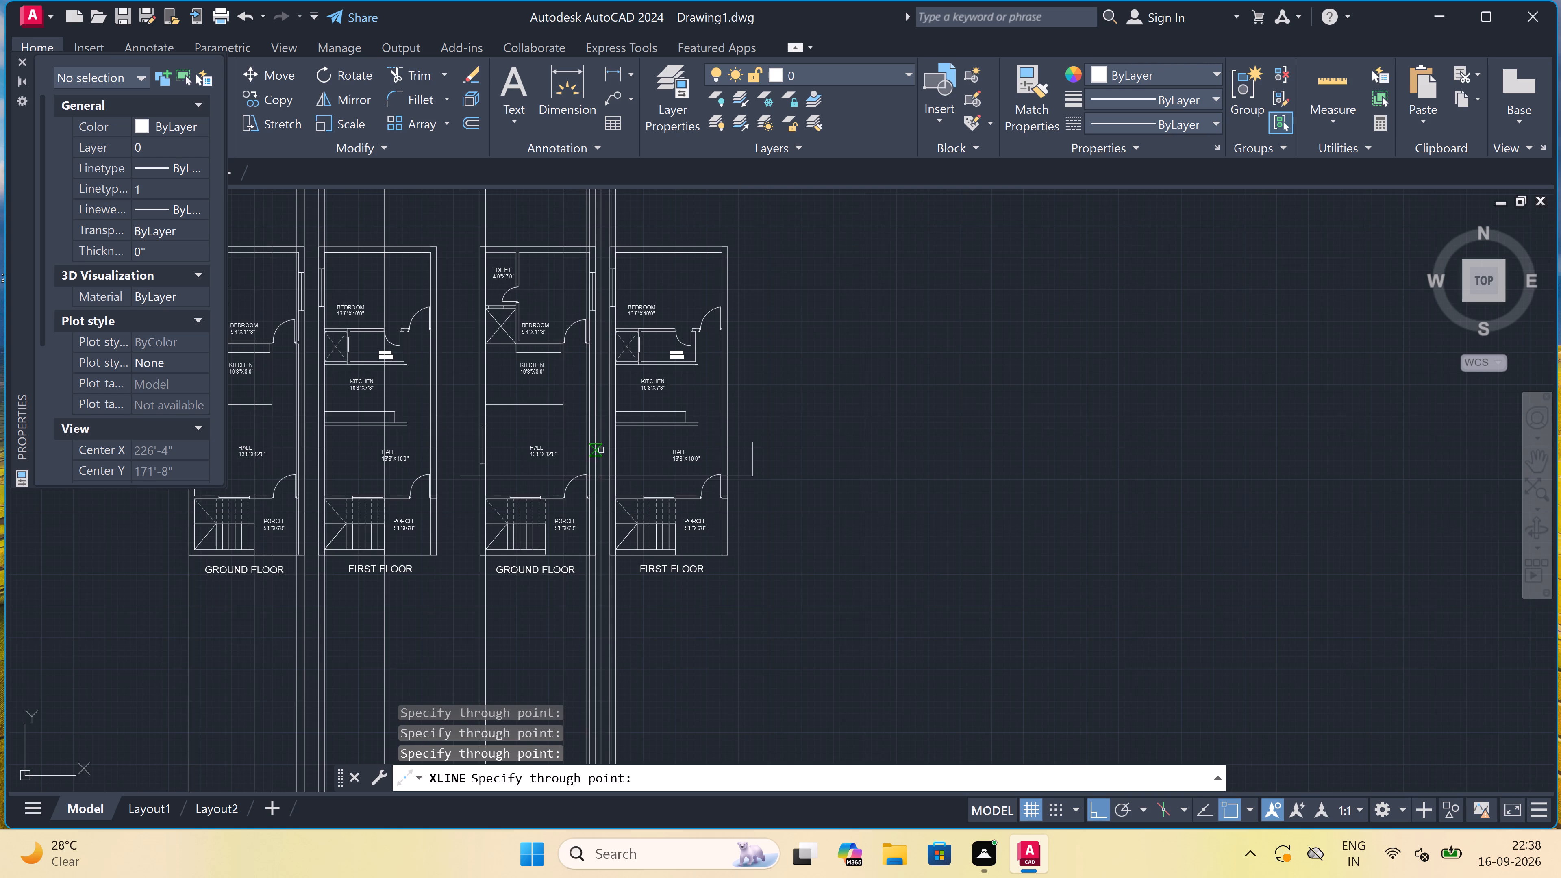
scroll(718, 468, up, 4)
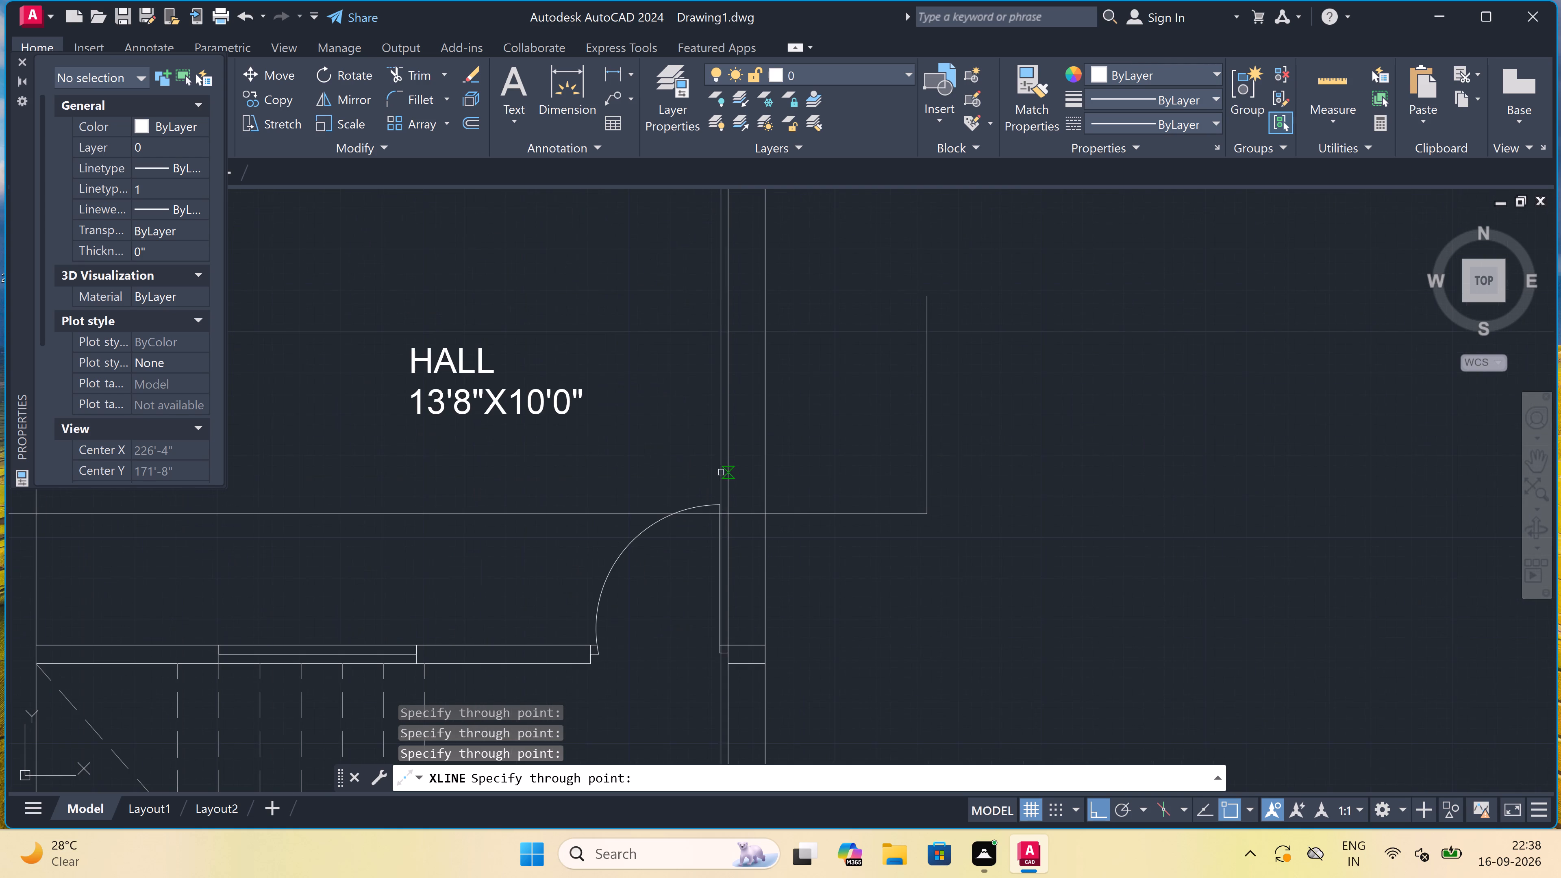
scroll(726, 519, up, 3)
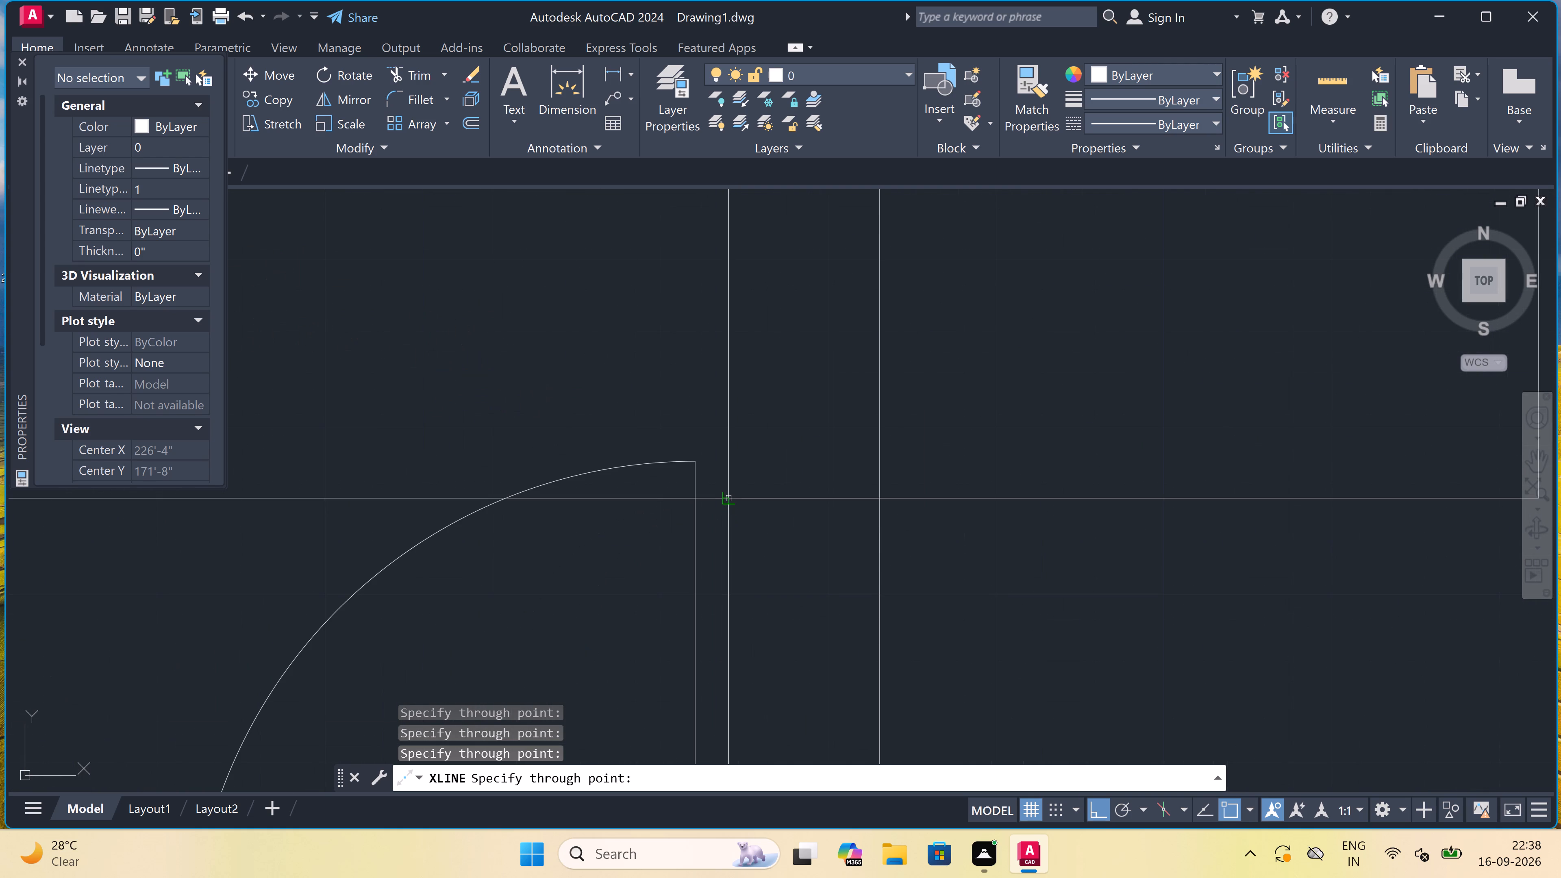
click(731, 500)
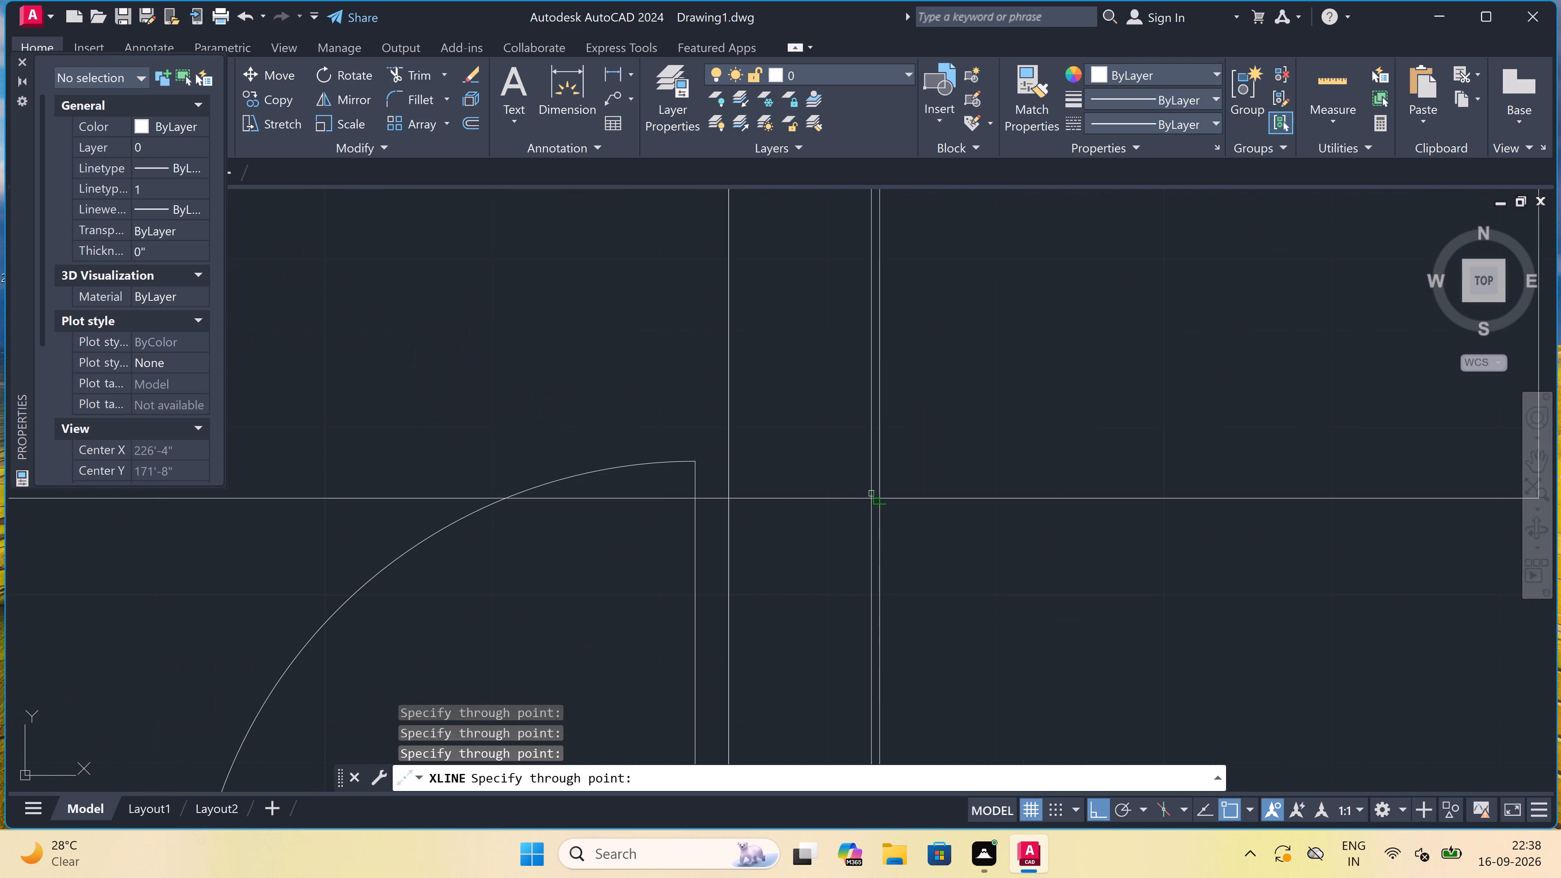
click(874, 495)
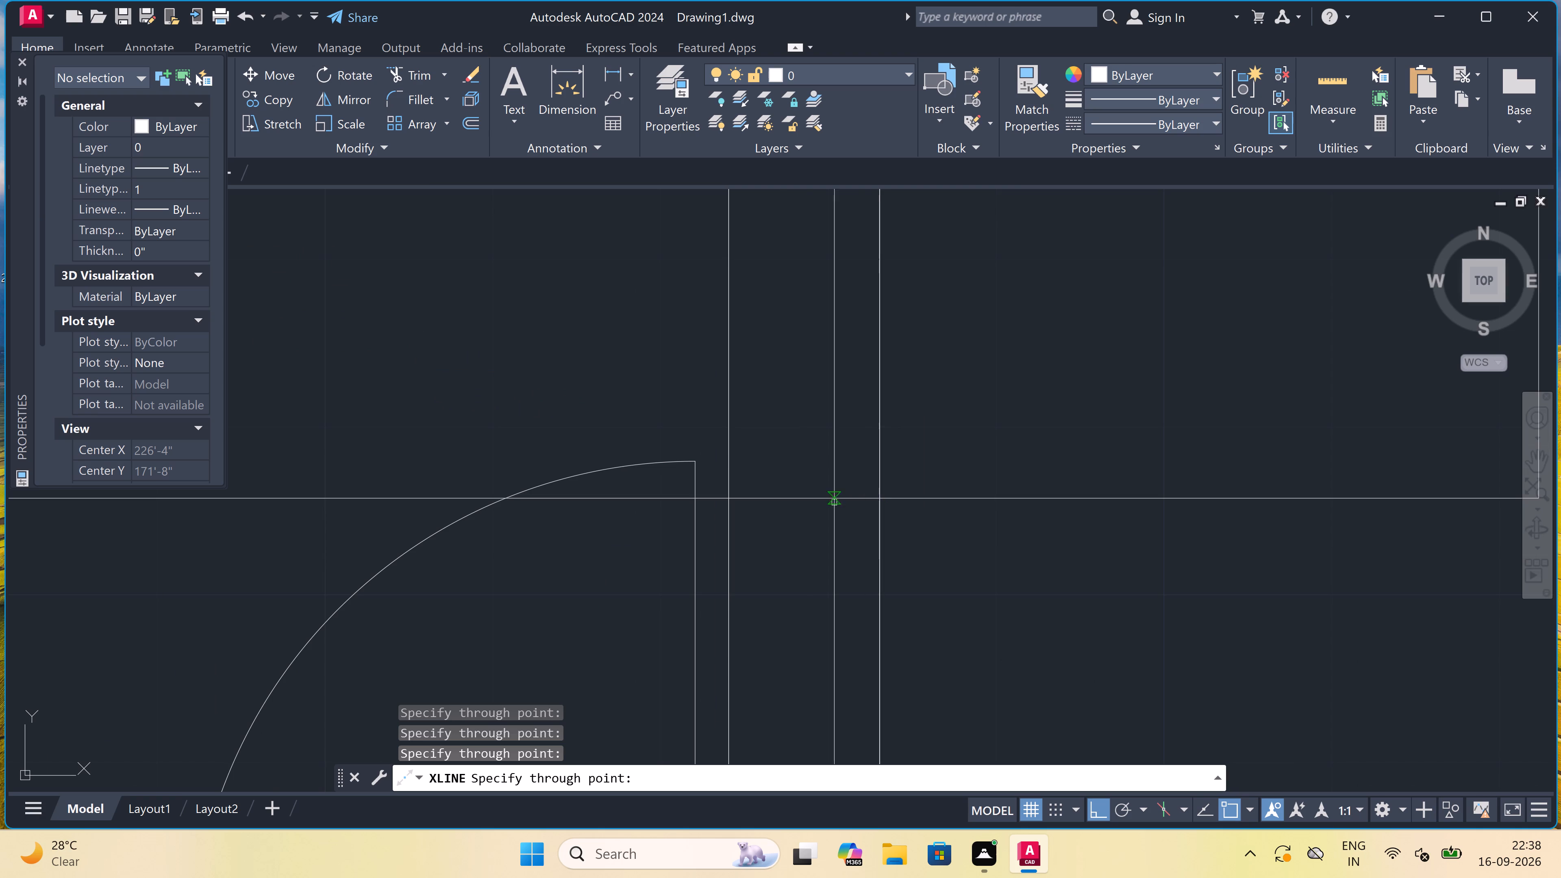
scroll(772, 477, down, 3)
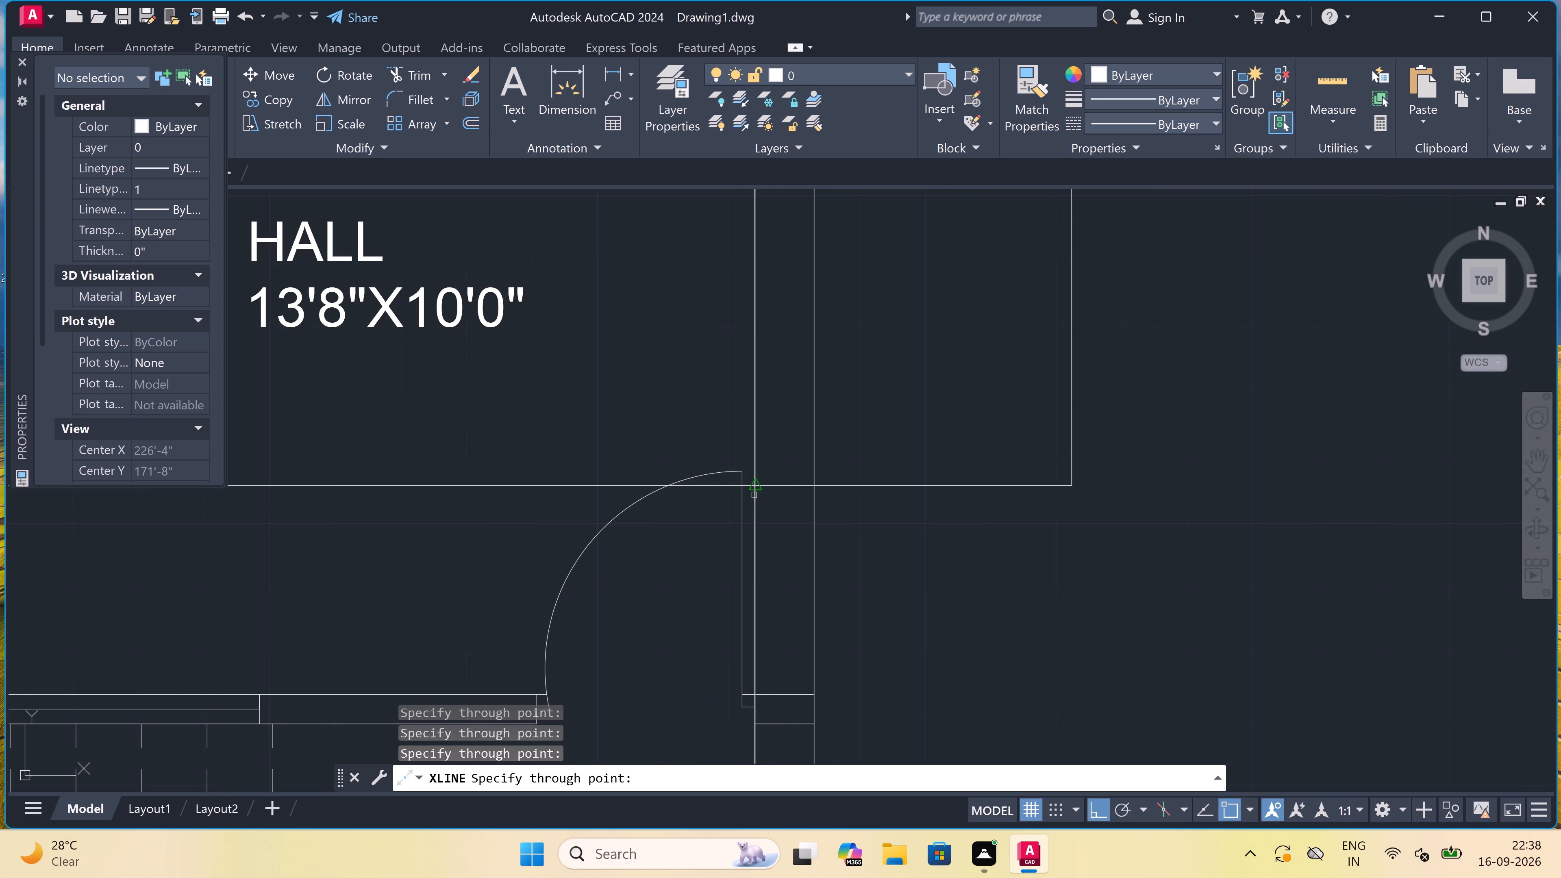
scroll(753, 496, down, 4)
scroll(748, 432, down, 2)
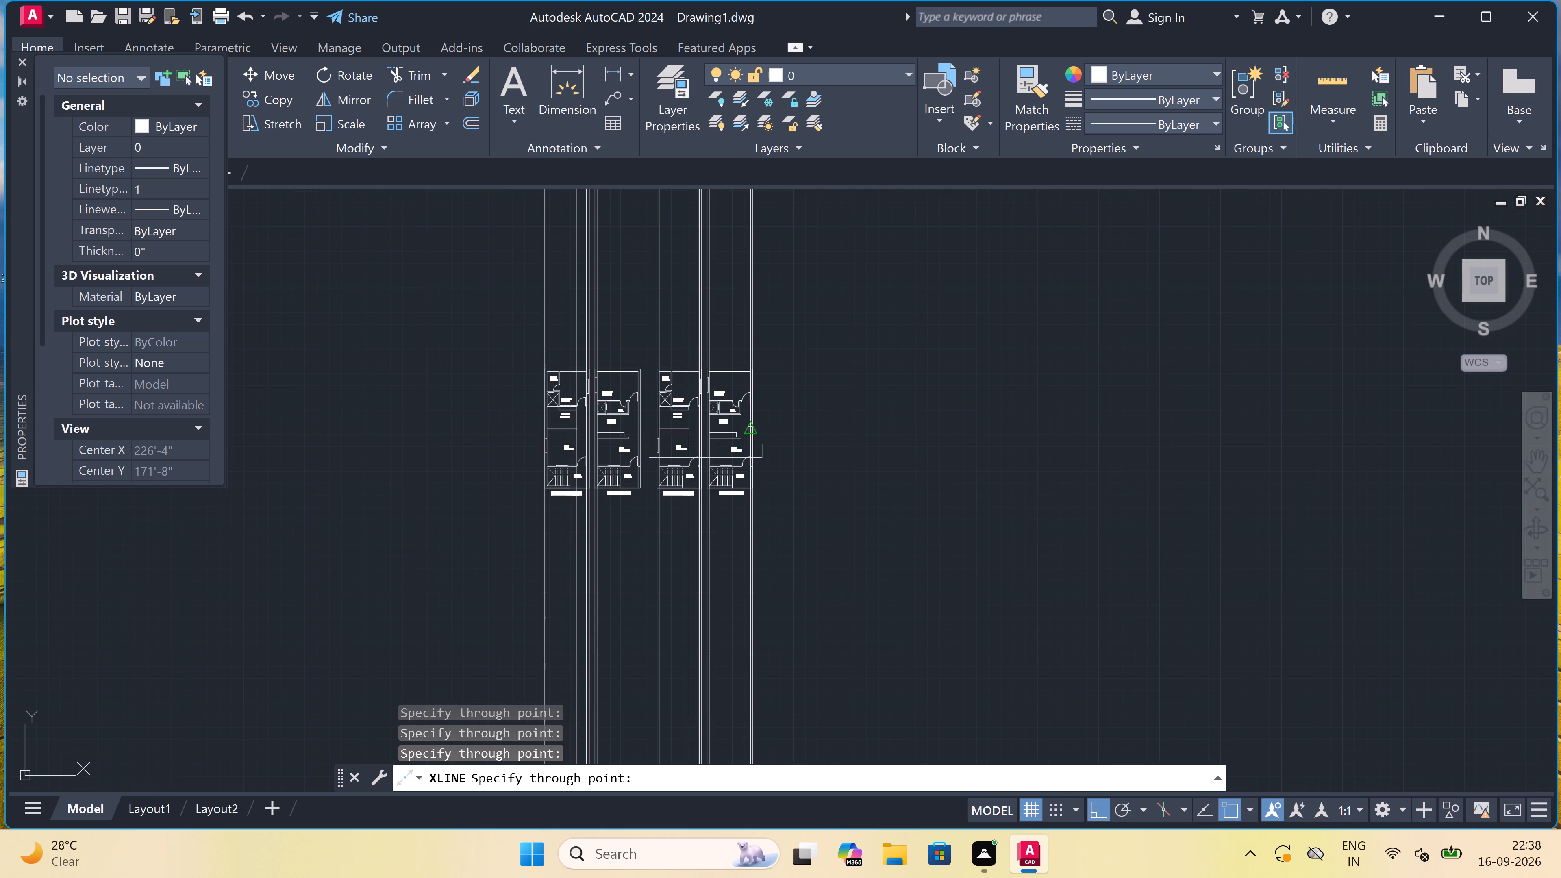
Place vertical construction lines through the left and right sides of the bedroom door opening on the copied first floor.
scroll(728, 412, up, 4)
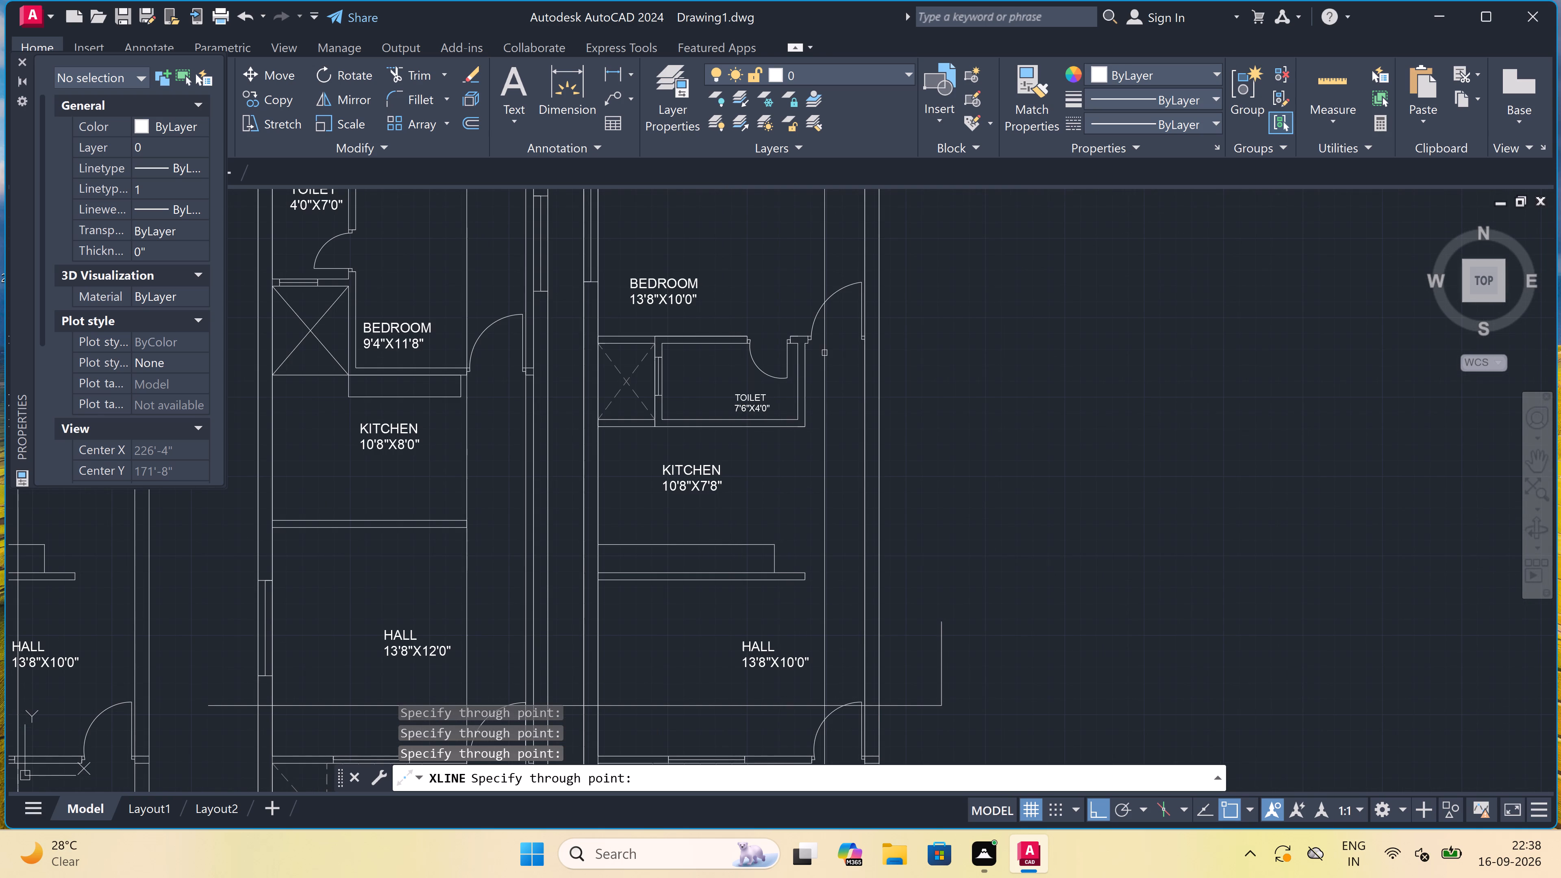
scroll(823, 329, up, 4)
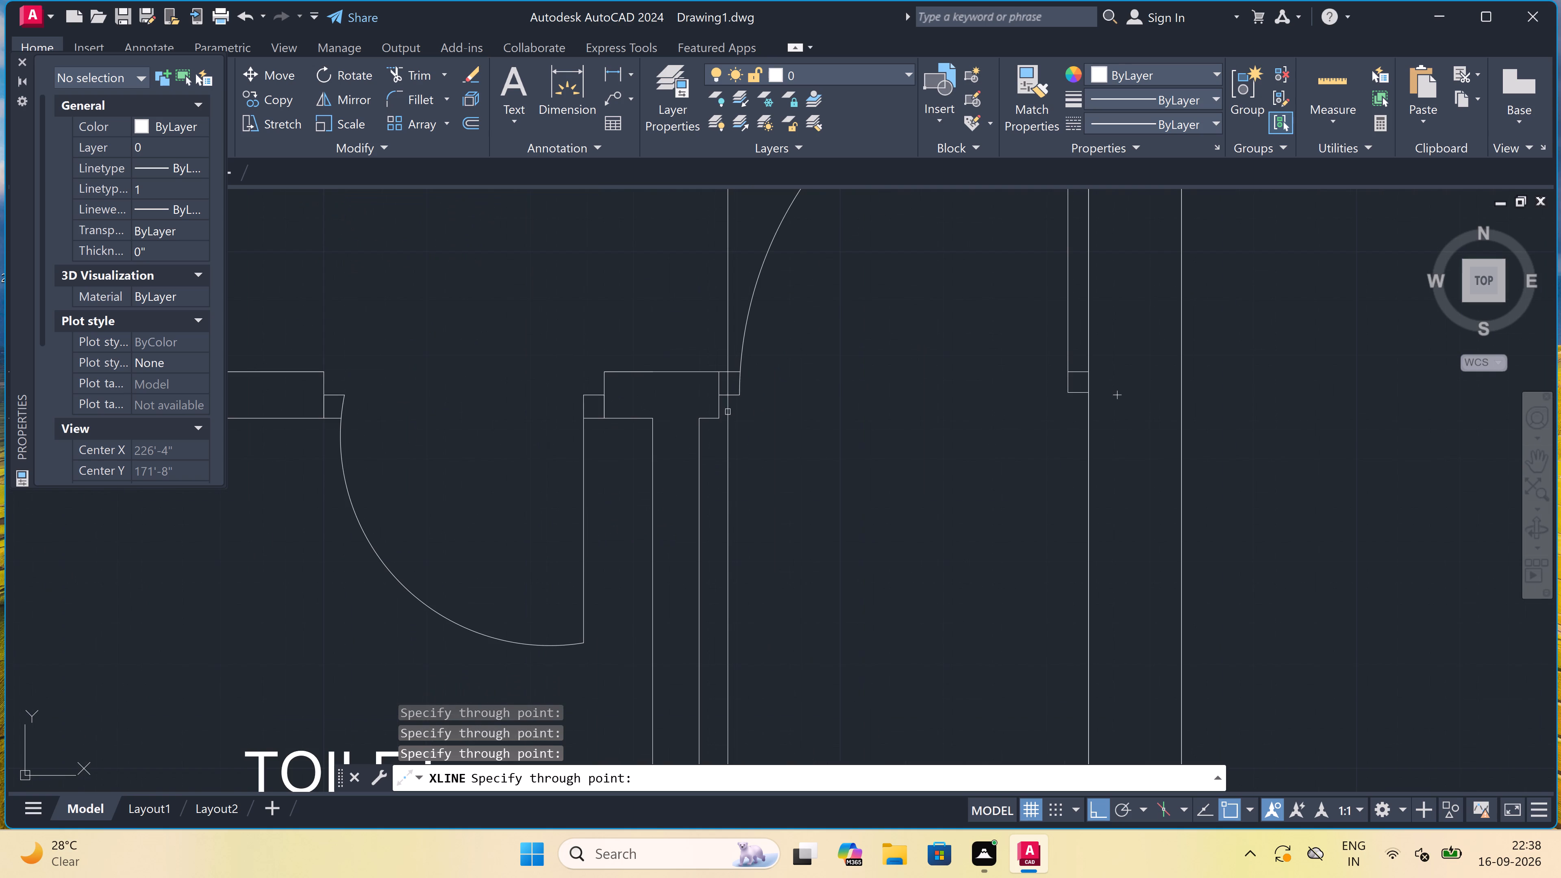
click(715, 423)
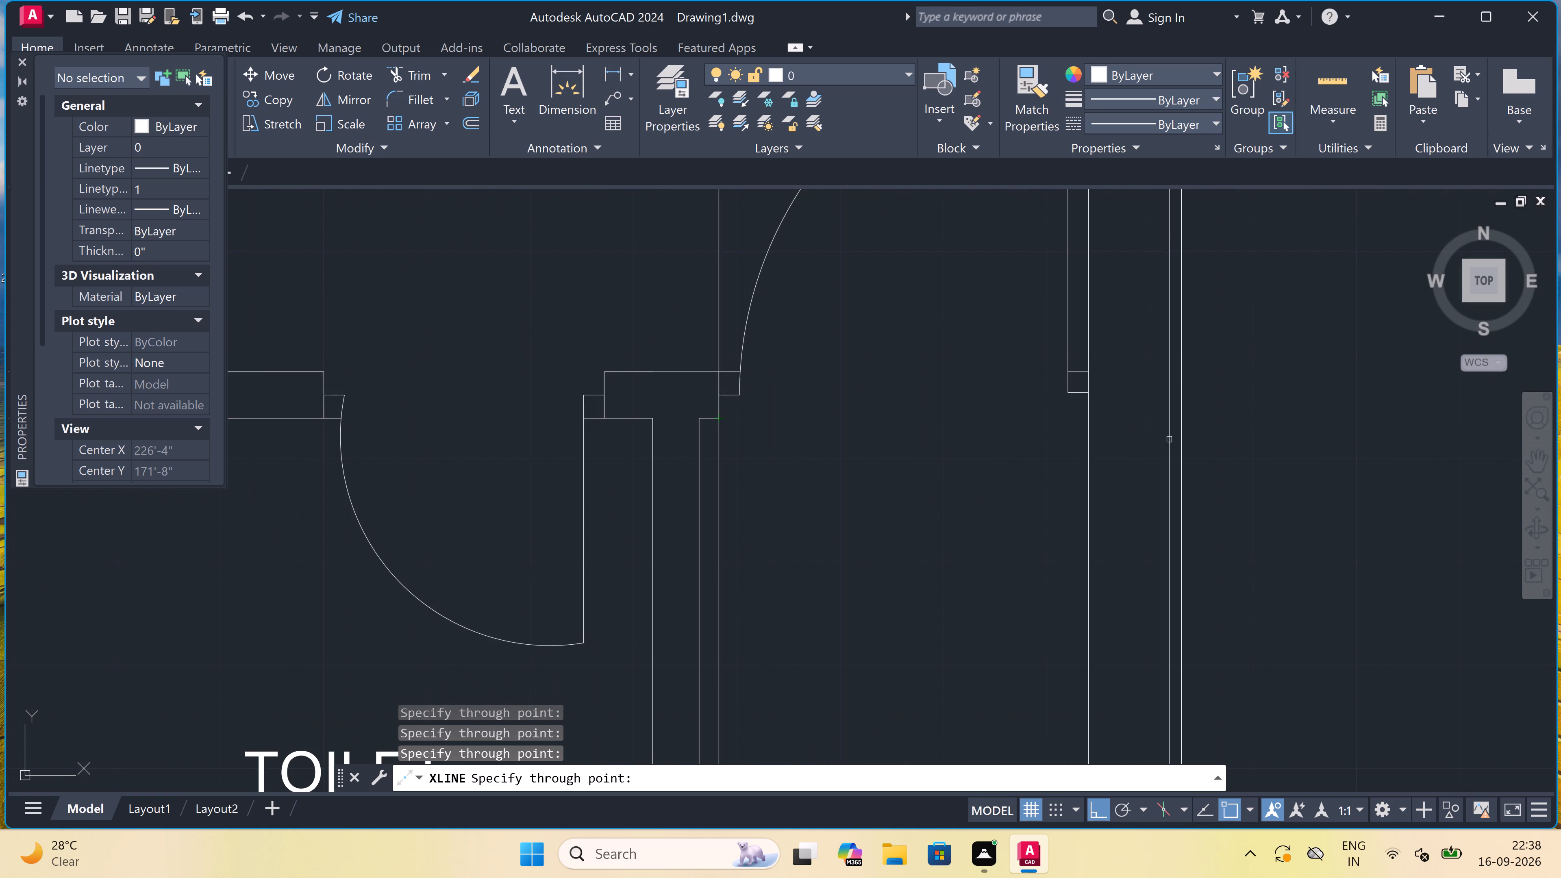
scroll(1071, 387, up, 4)
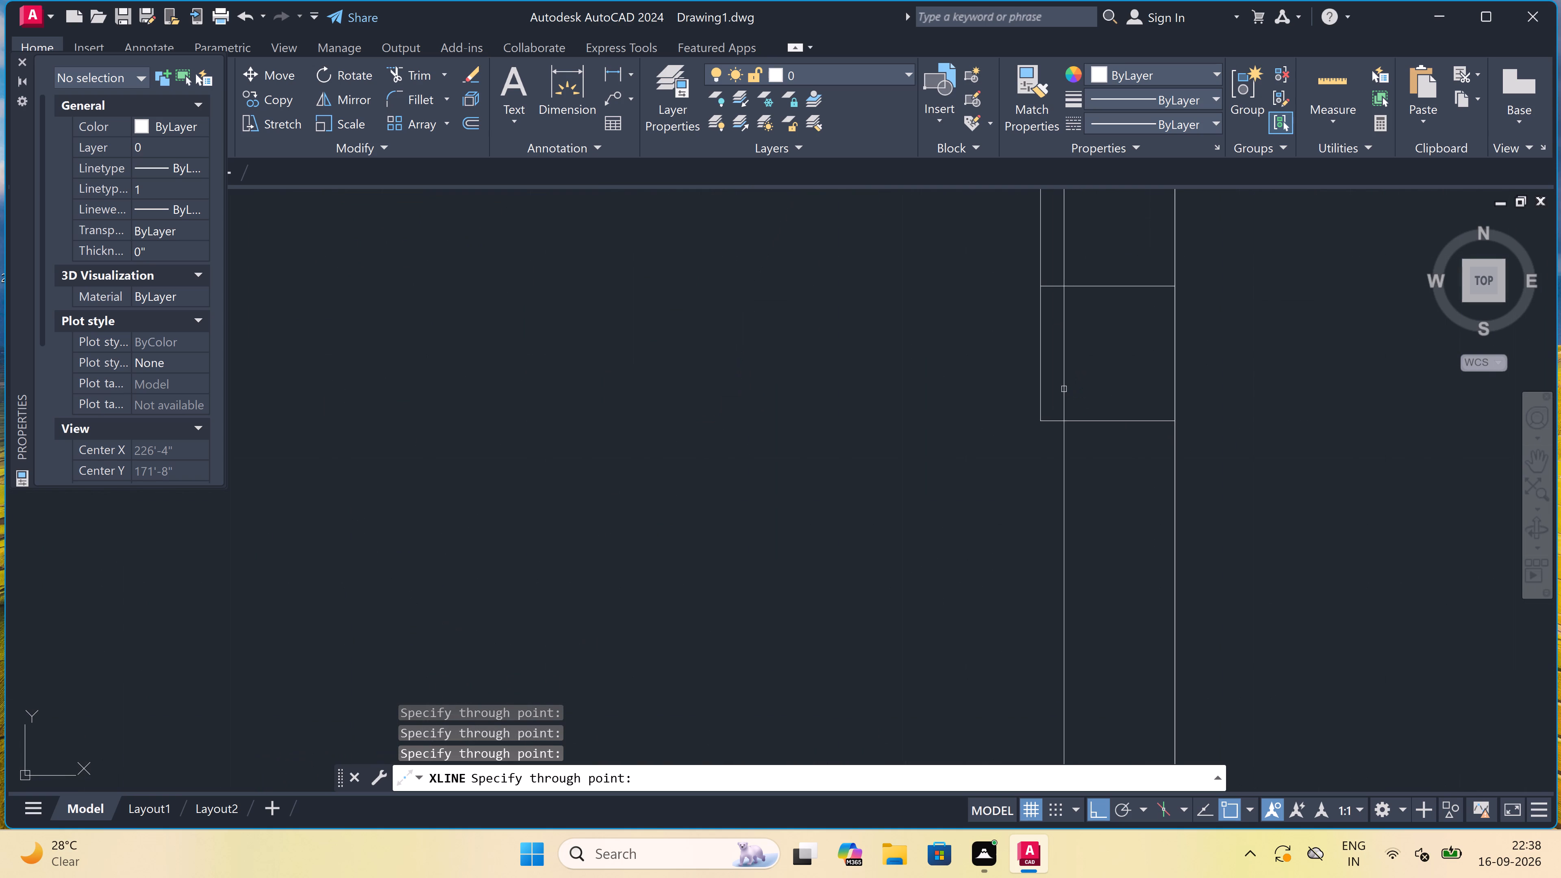
click(1038, 413)
scroll(923, 417, down, 4)
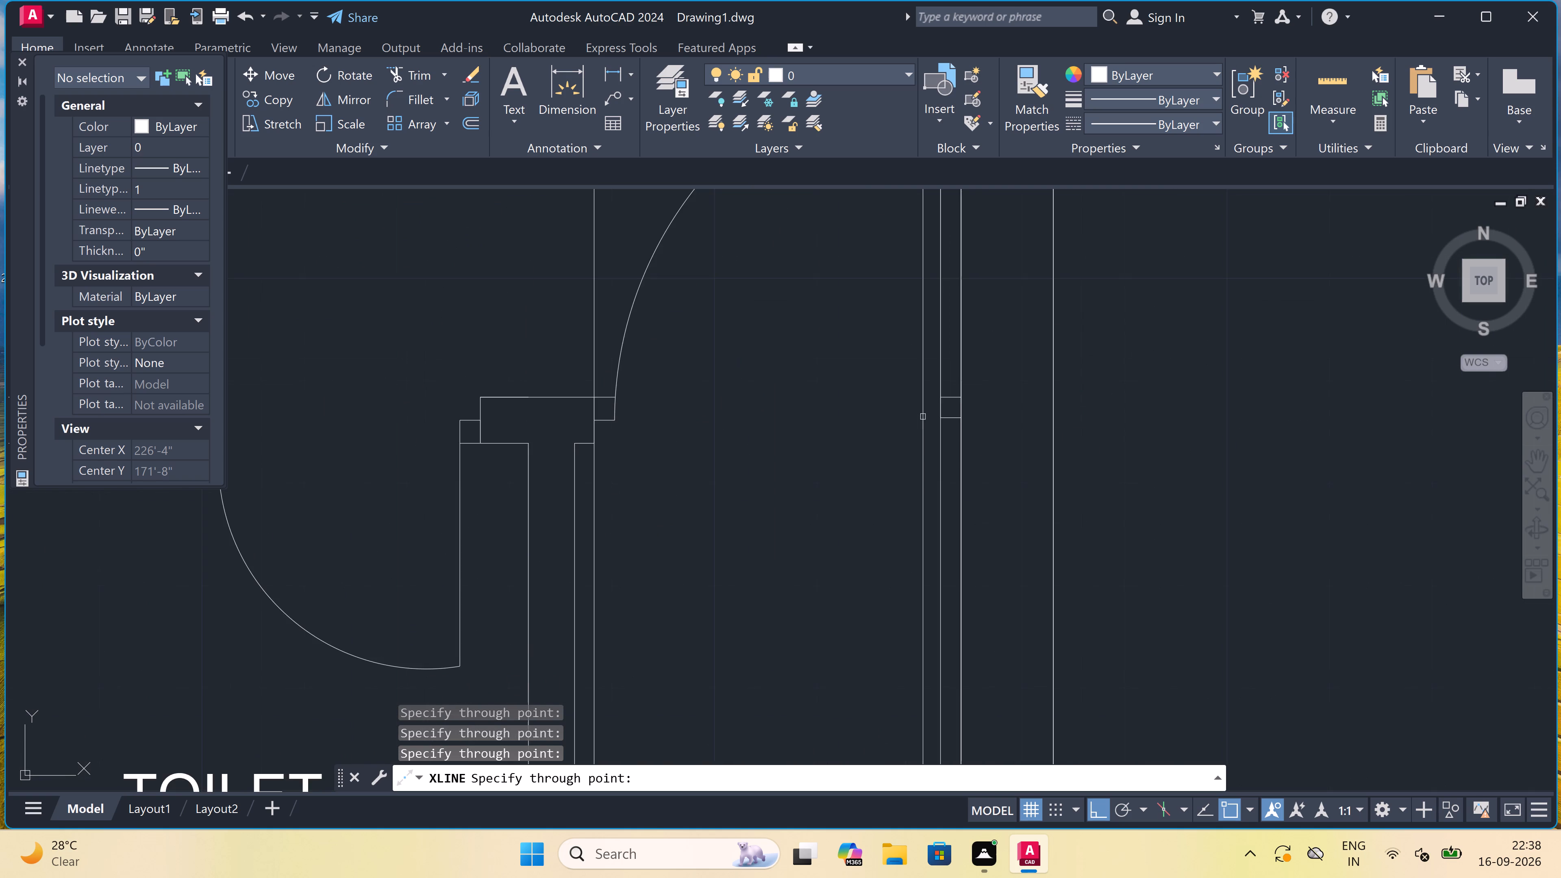
scroll(923, 417, down, 2)
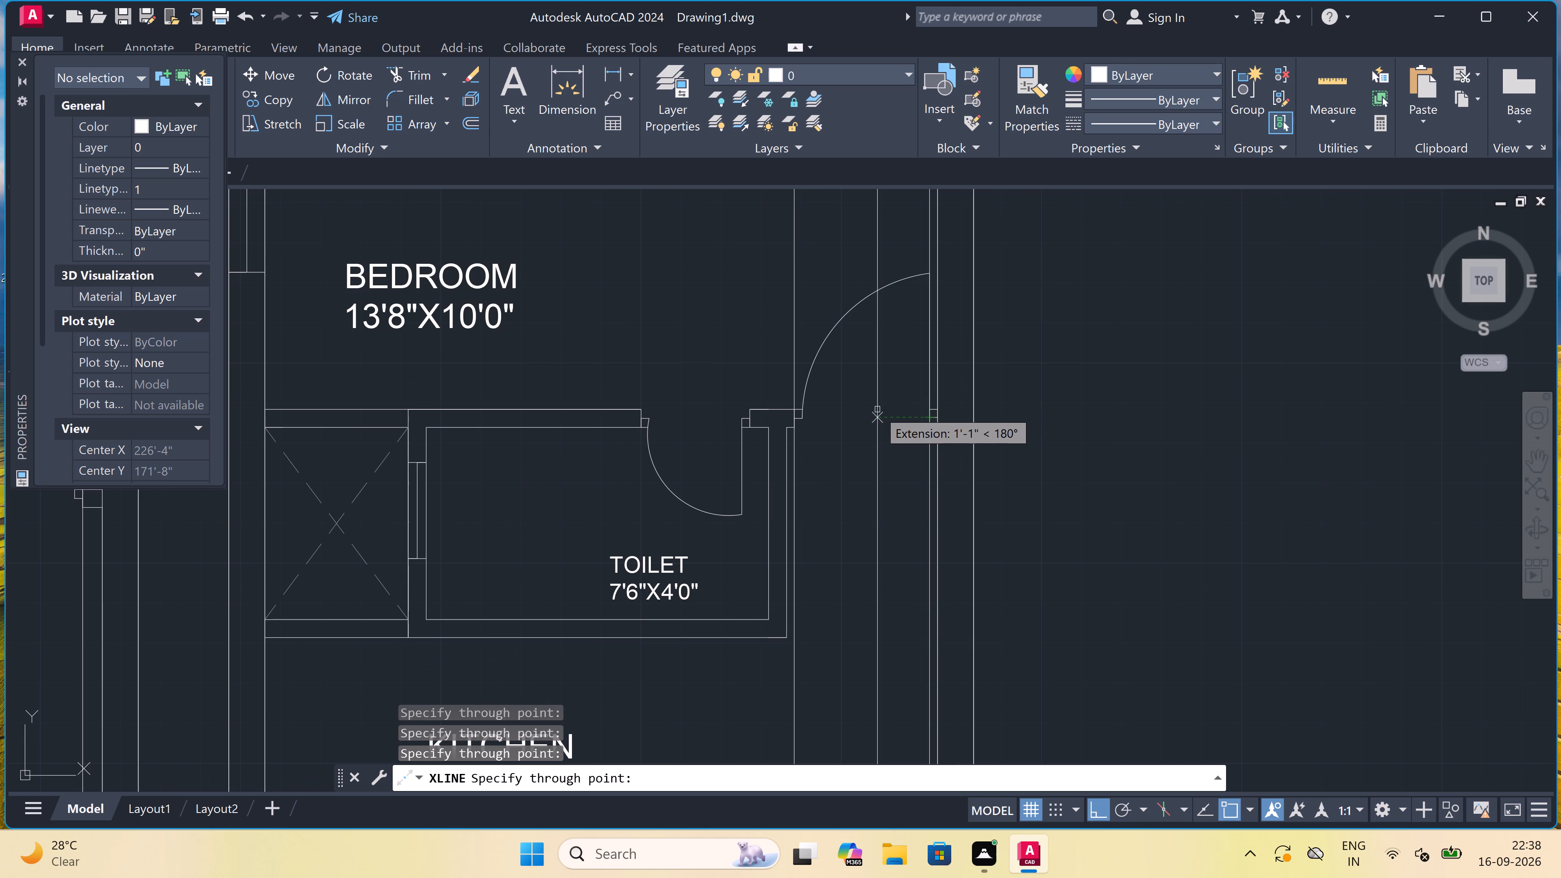
key(Escape)
scroll(852, 404, down, 4)
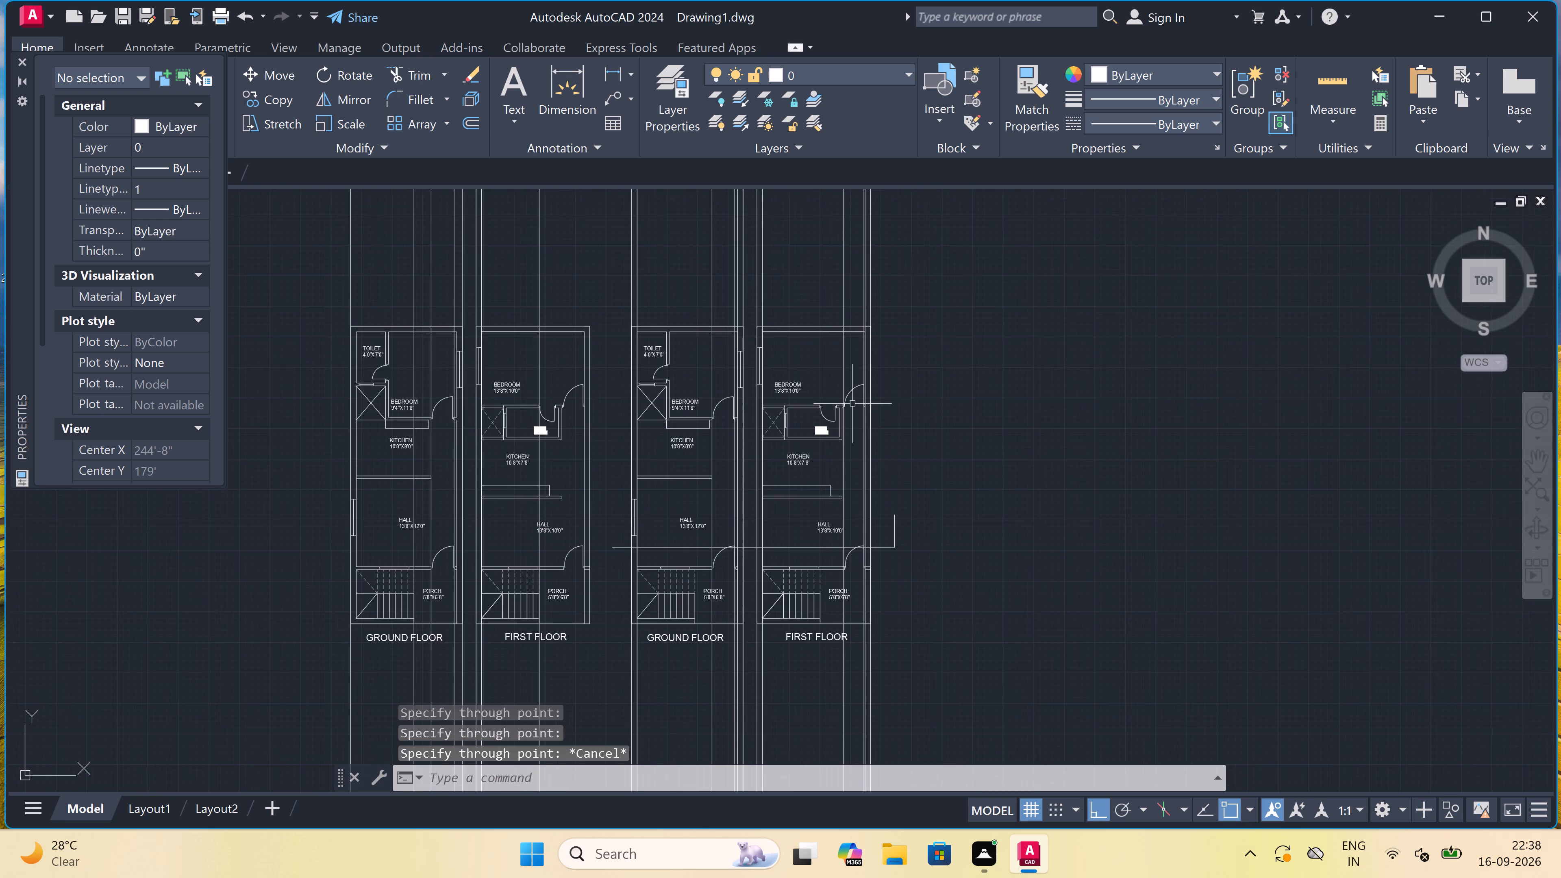
scroll(860, 319, down, 3)
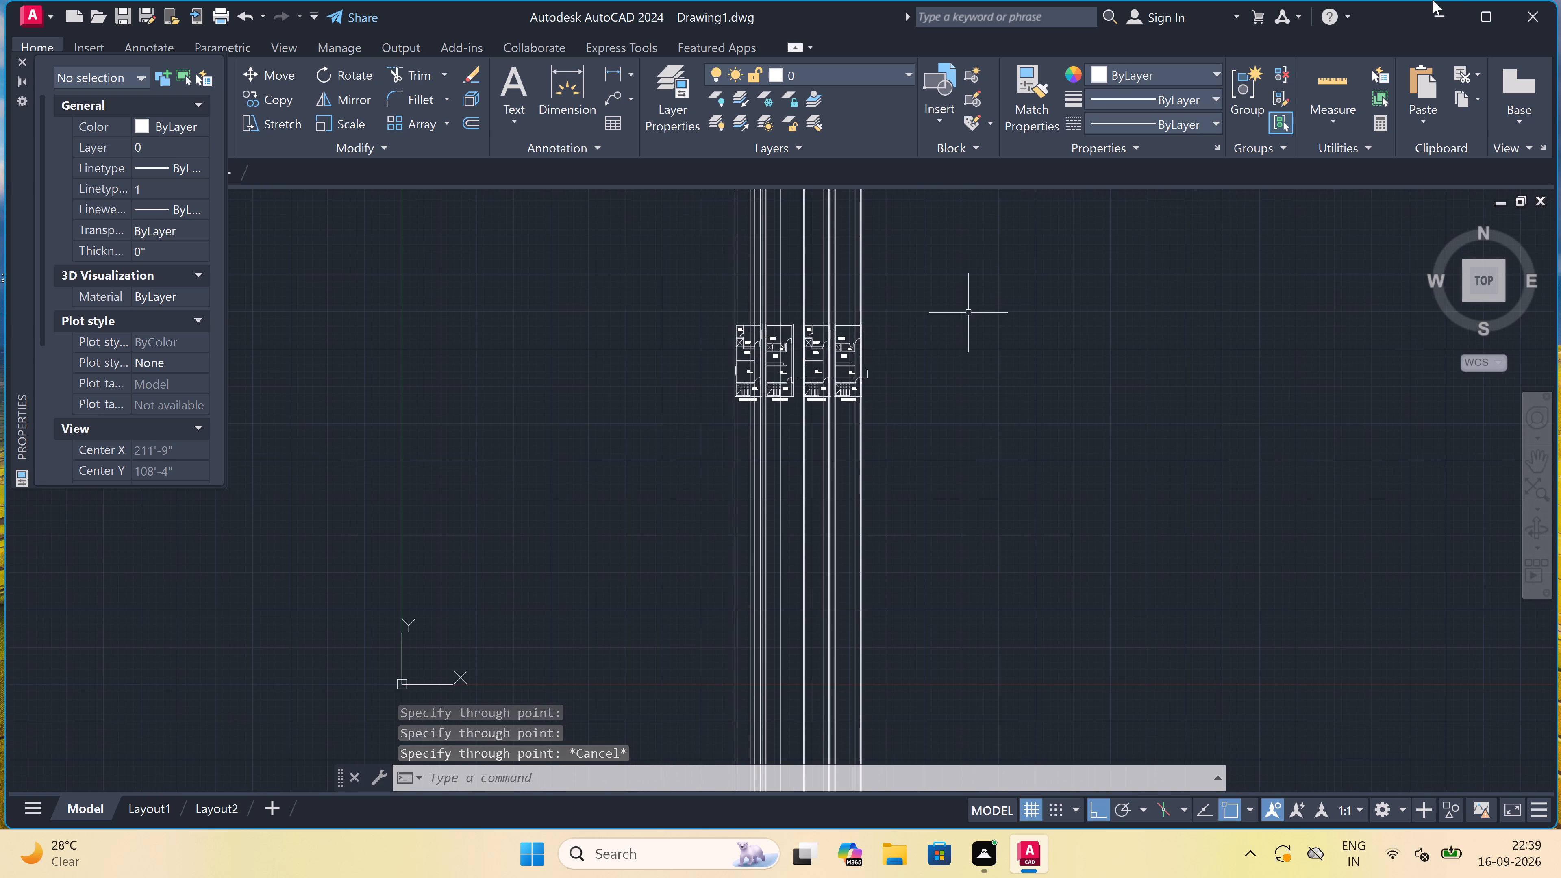
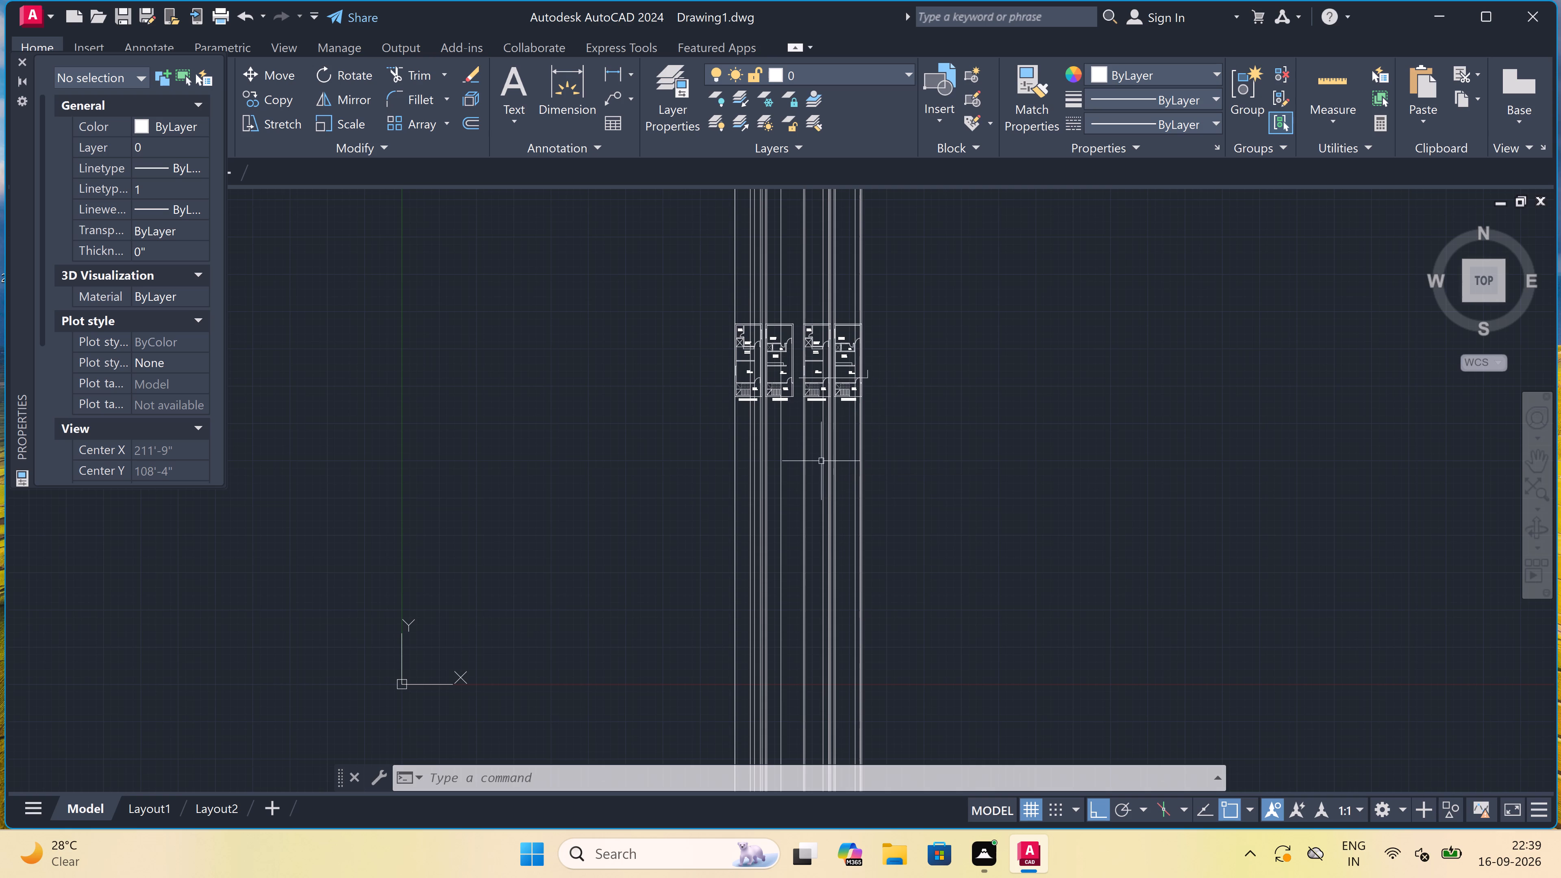
Draw a horizontal construction line just above the floor plans, crossing all the vertical construction lines.
scroll(730, 453, down, 2)
scroll(747, 392, up, 3)
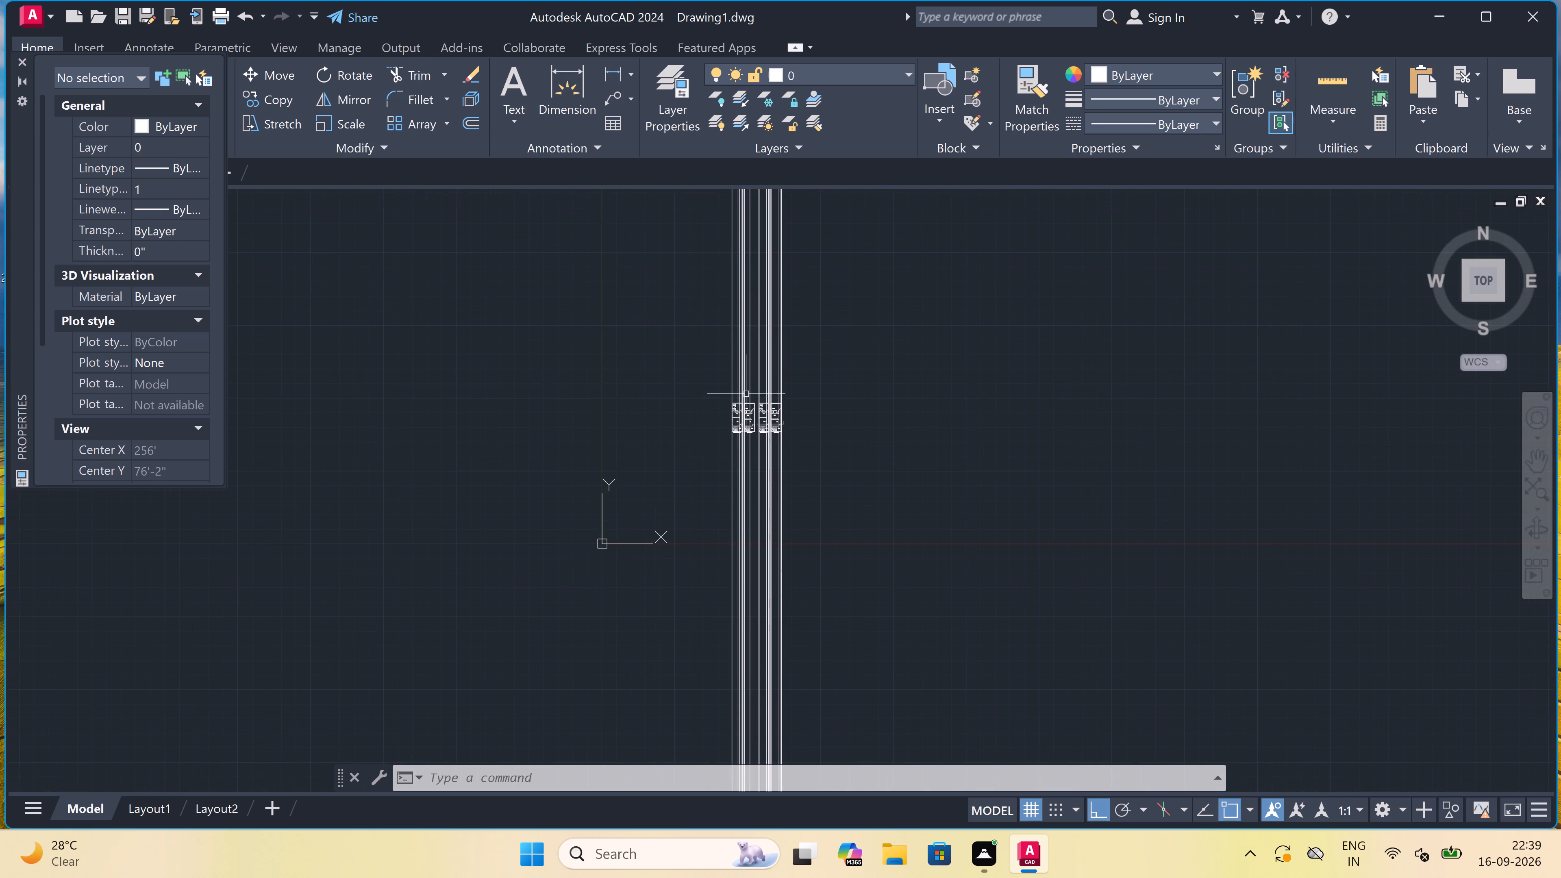
scroll(747, 392, up, 1)
scroll(741, 435, up, 2)
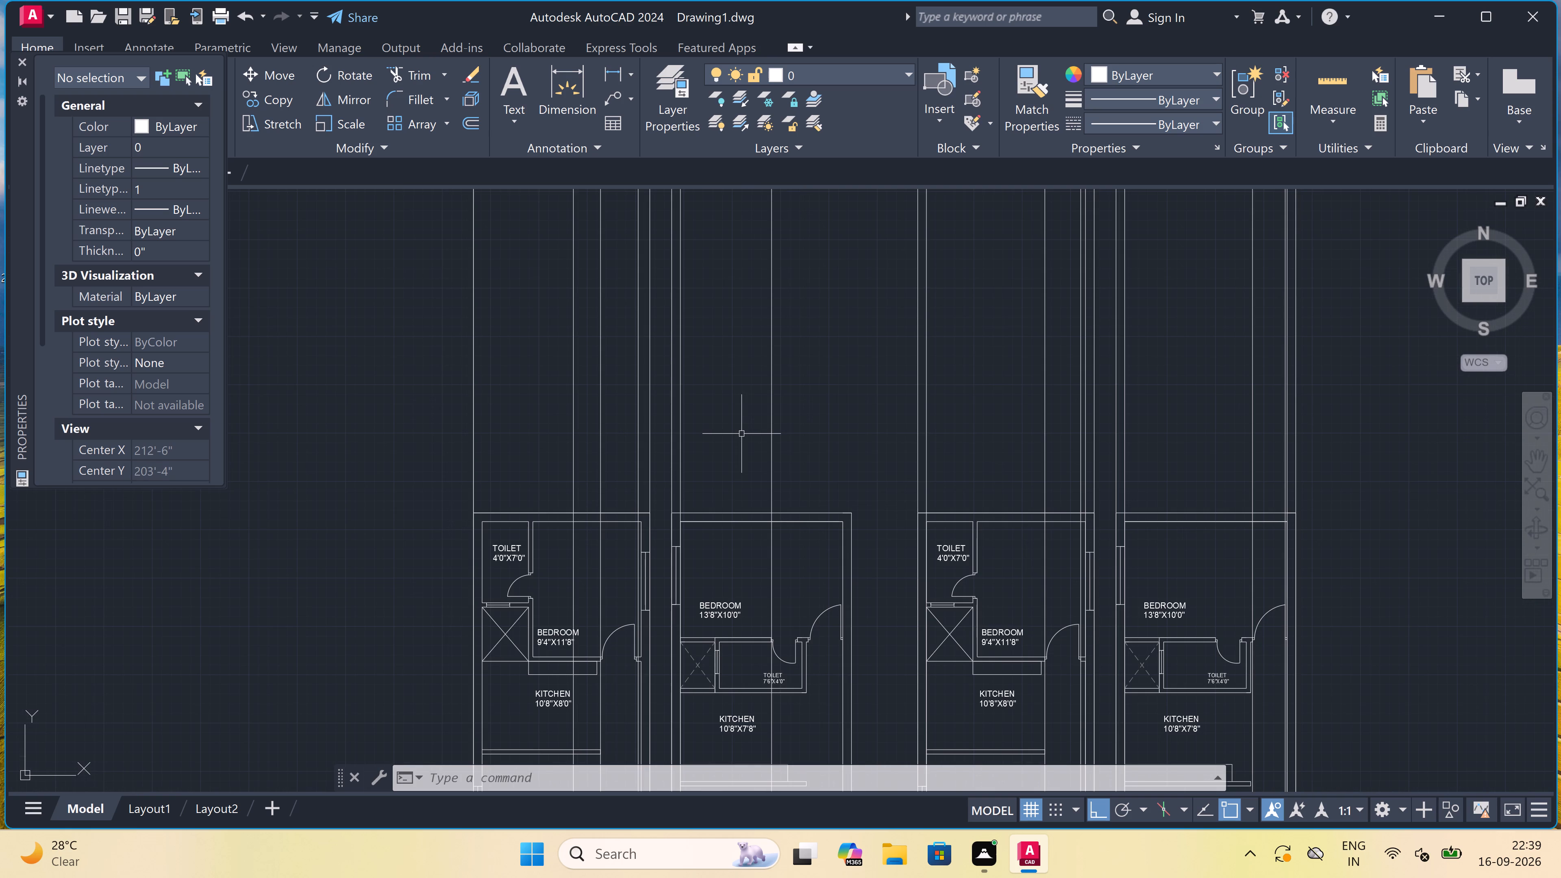
text(XL)
key(space)
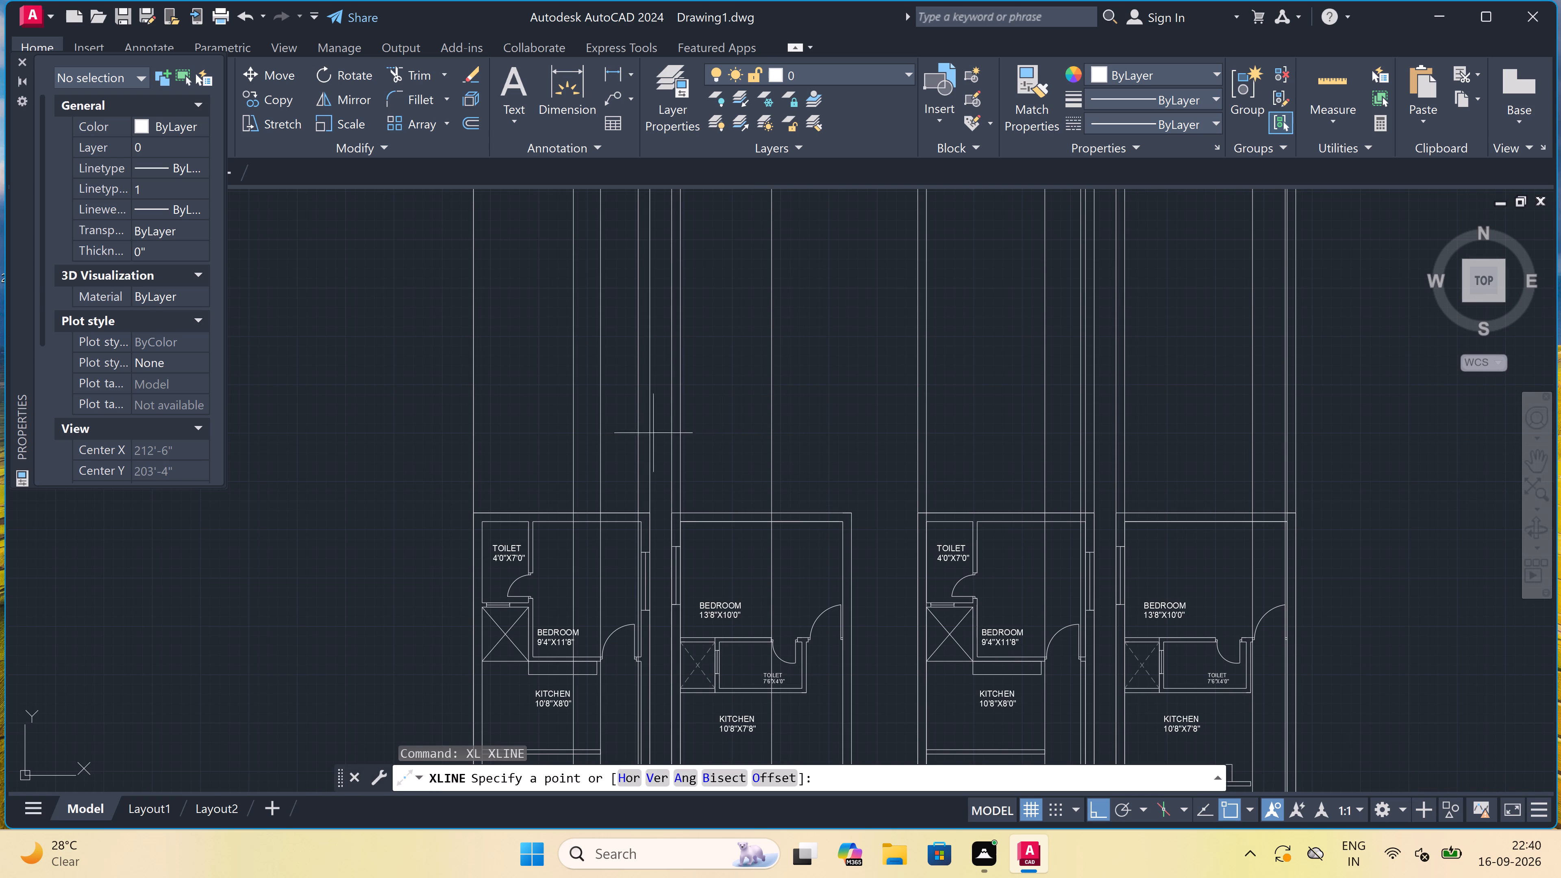
click(470, 429)
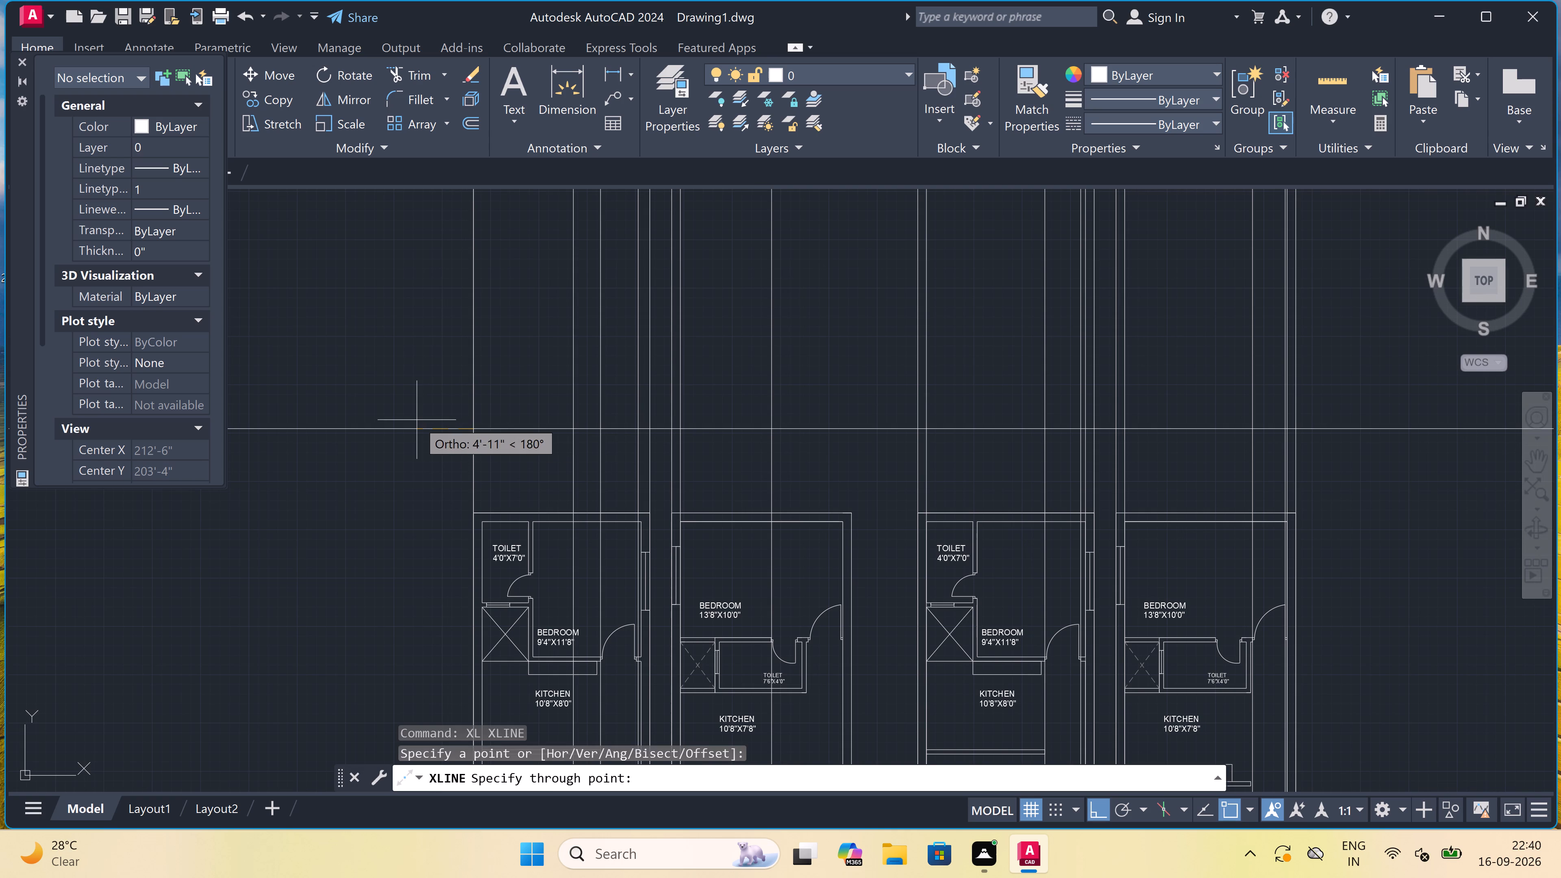
click(417, 420)
key(Escape)
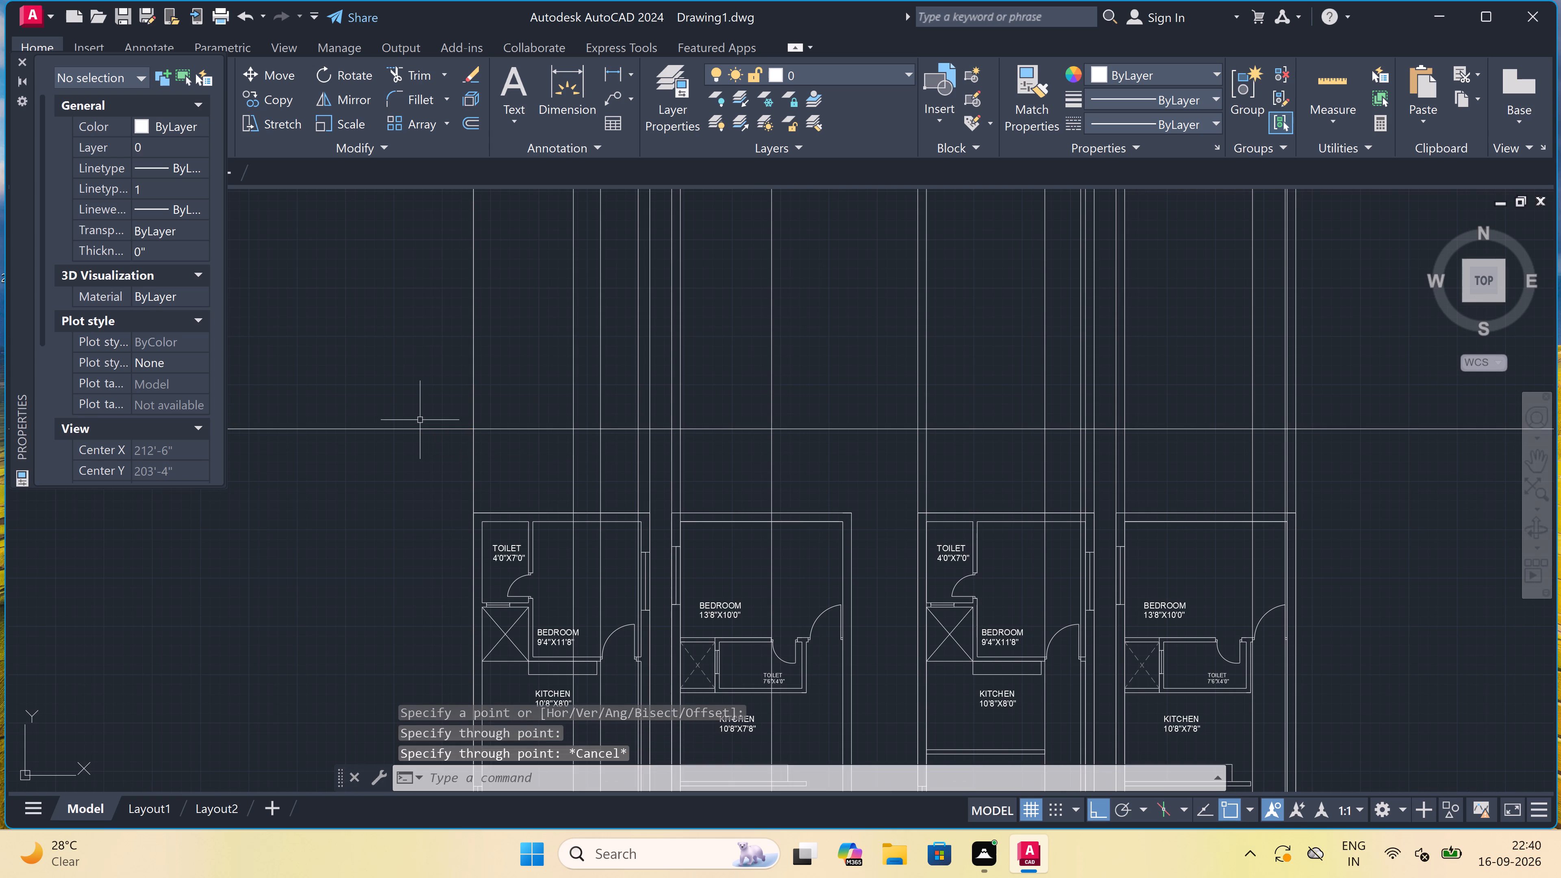
Offset the horizontal construction line 1'6" upward.
key(o)
key(space)
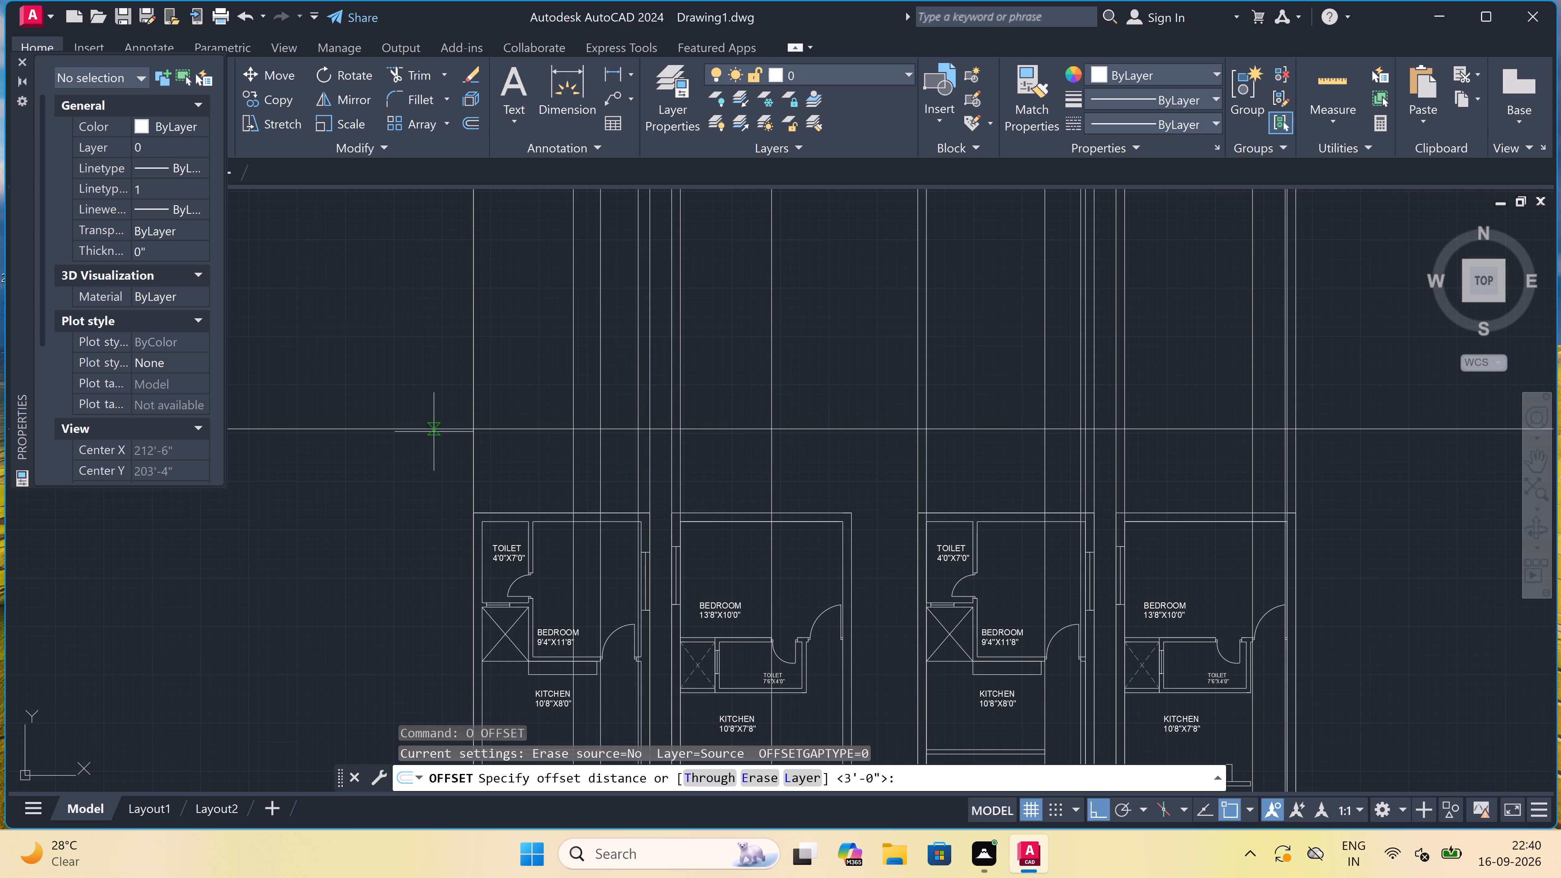
click(434, 432)
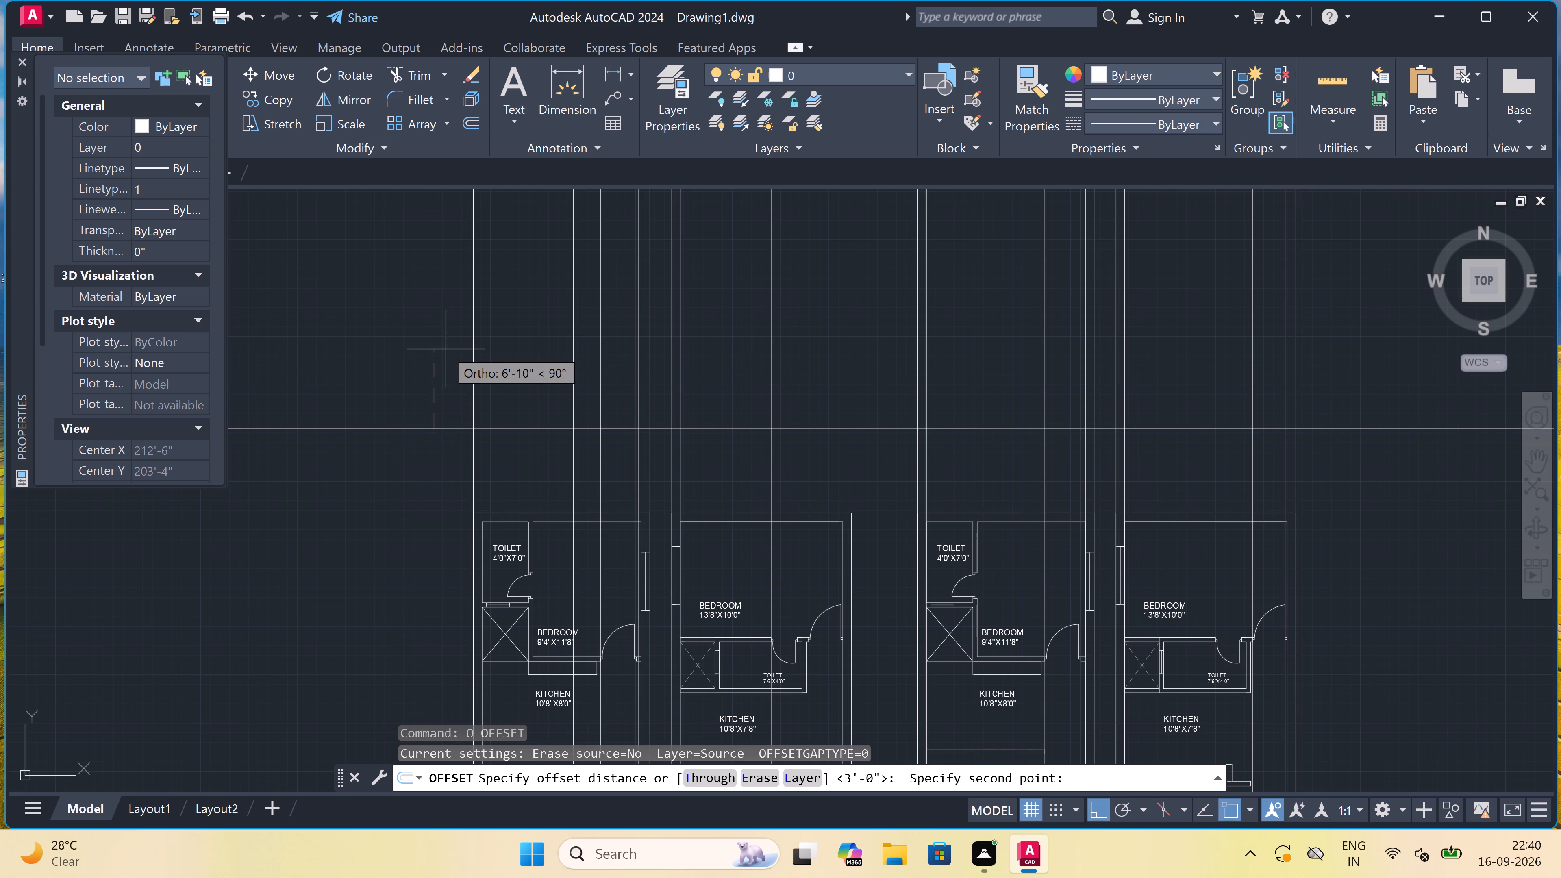
text(1'6")
key(space)
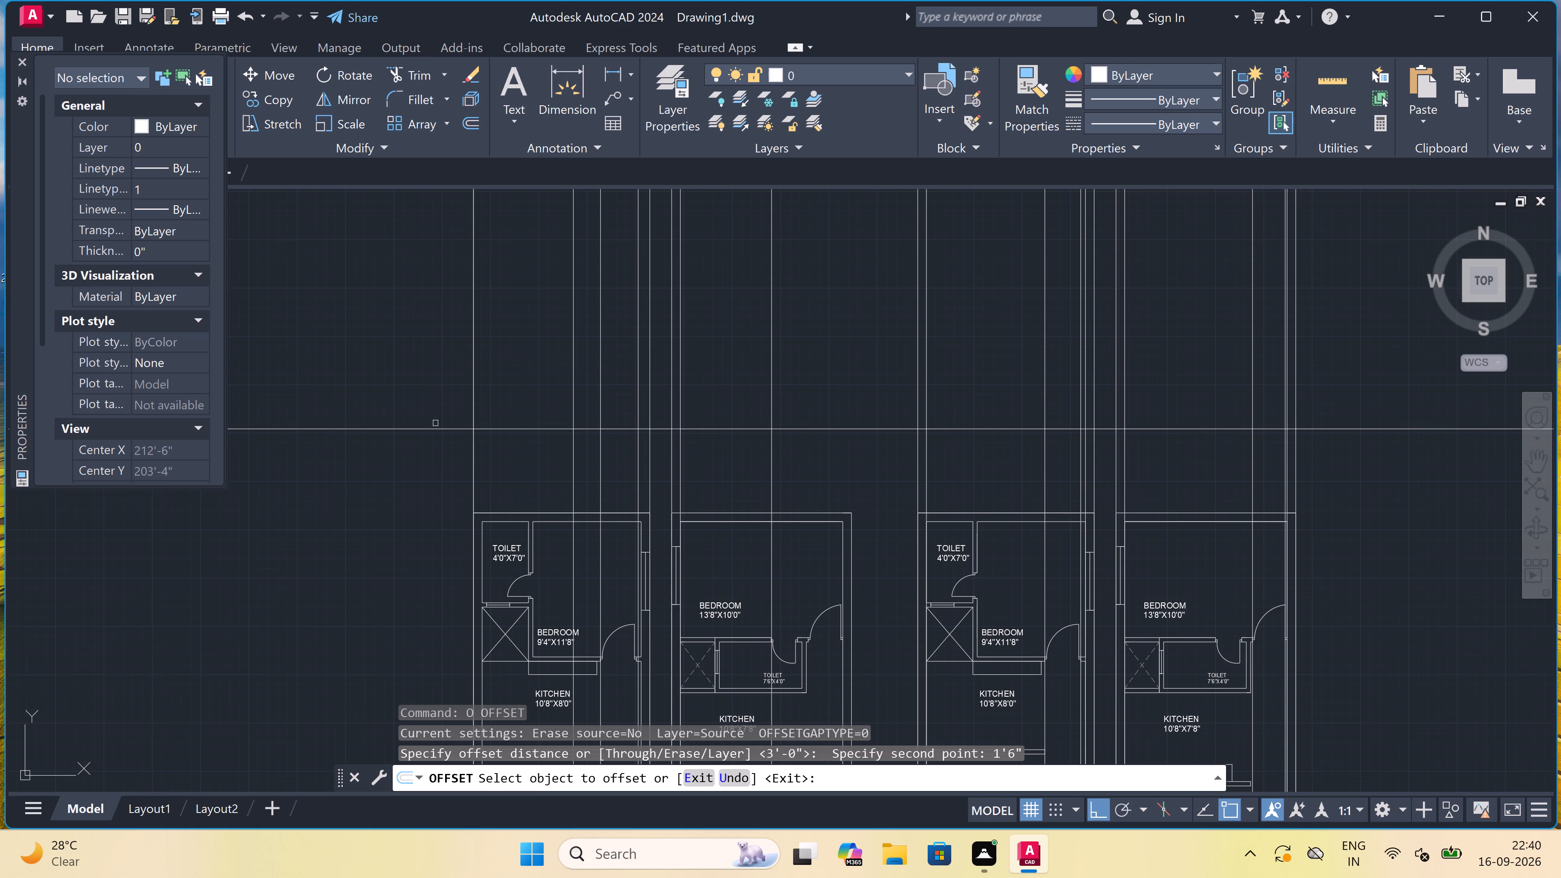
click(435, 428)
click(428, 391)
scroll(428, 392, up, 2)
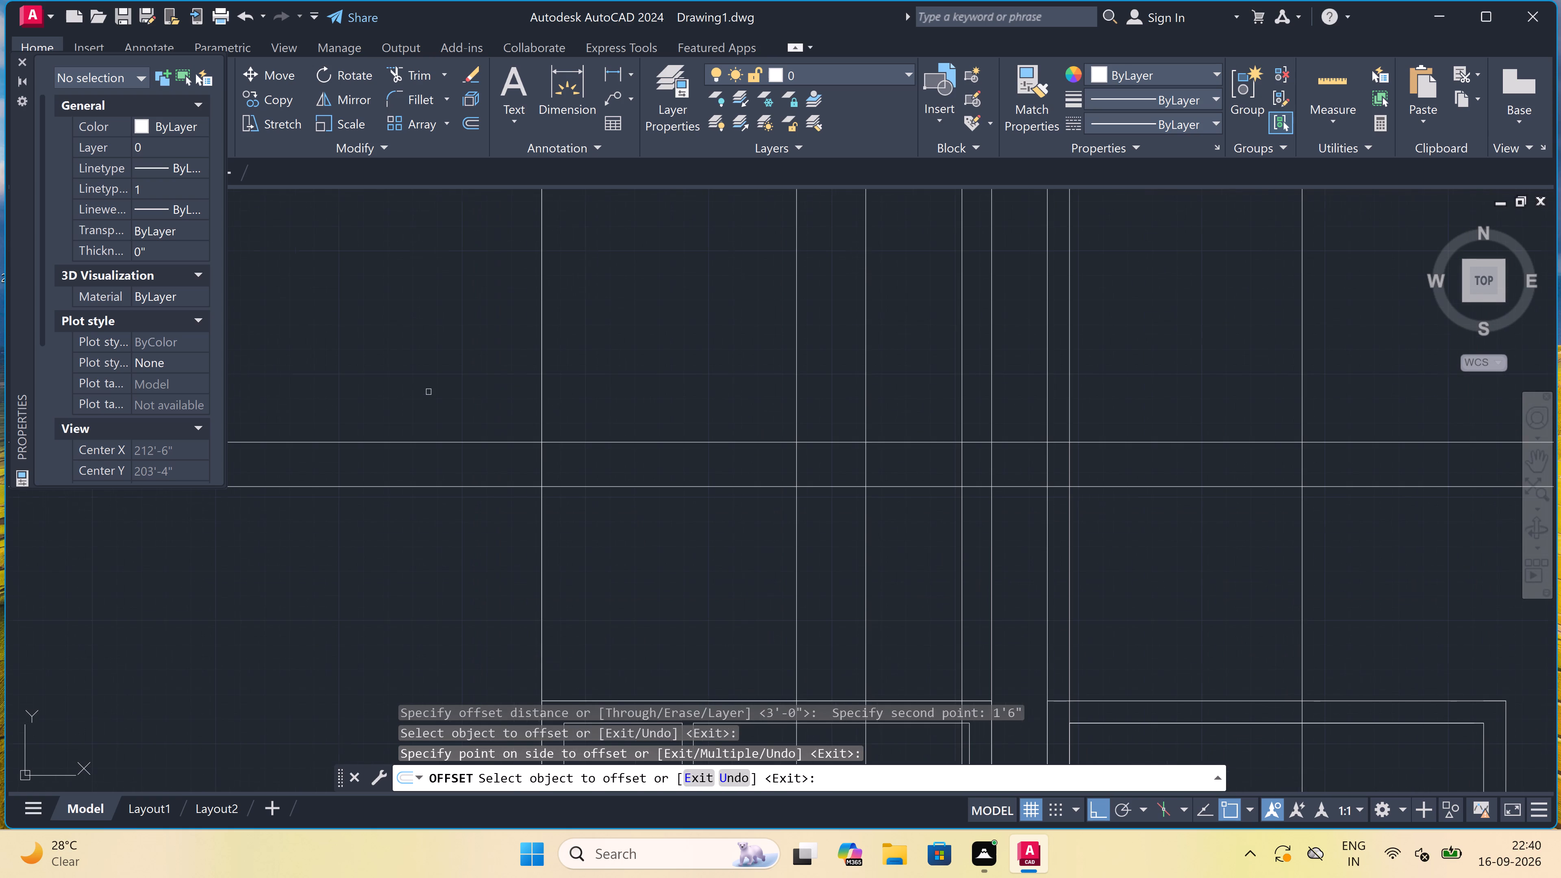
key(Escape)
Offset the upper horizontal construction line 3' upward.
key(space)
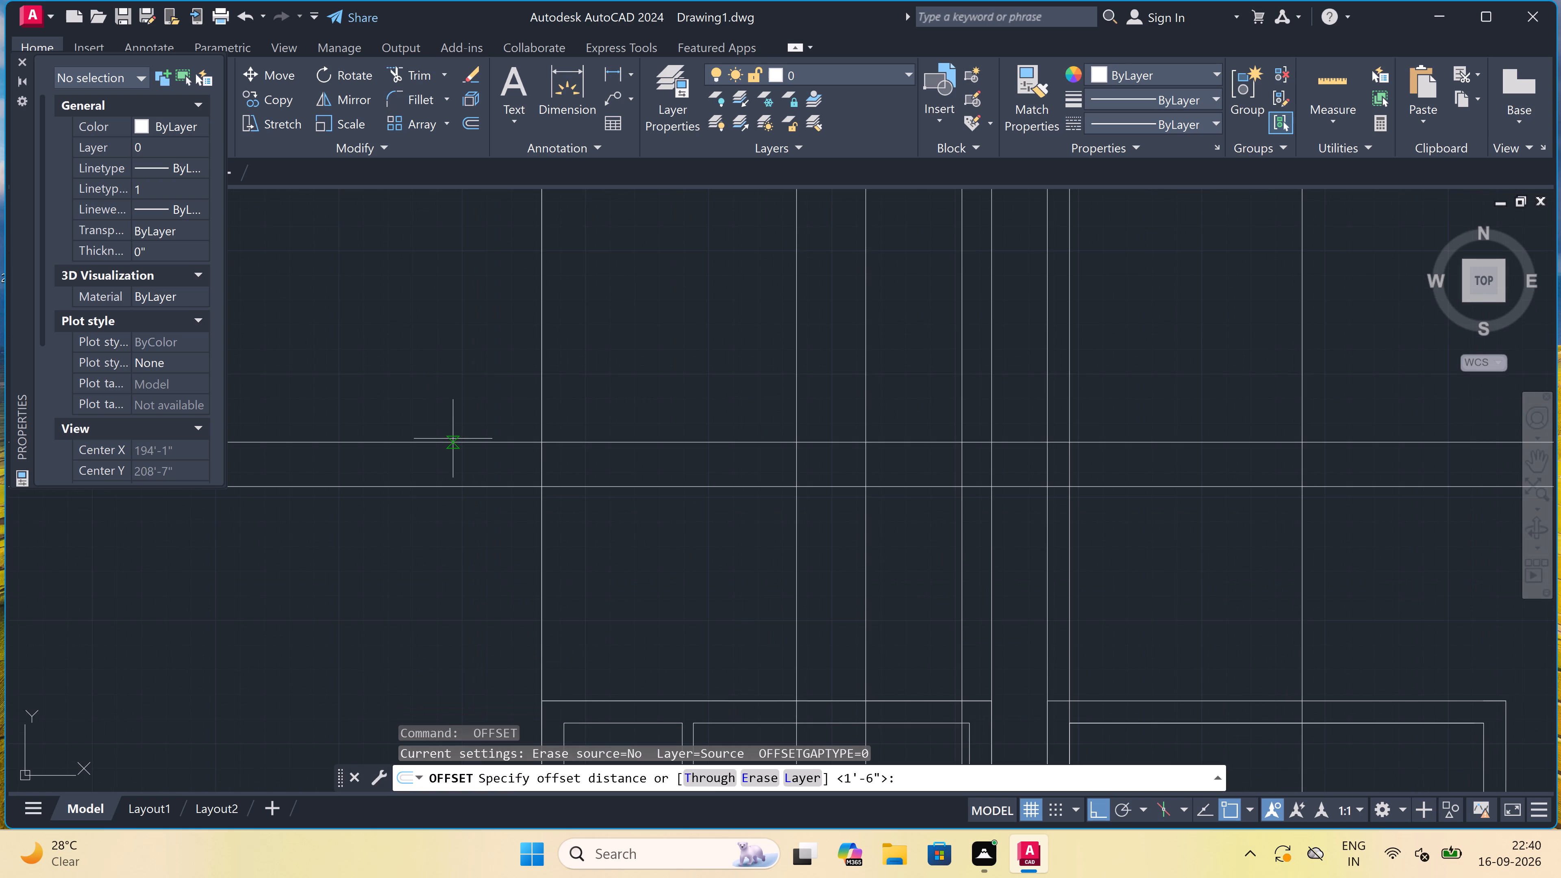
double_click(453, 437)
text(3')
key(space)
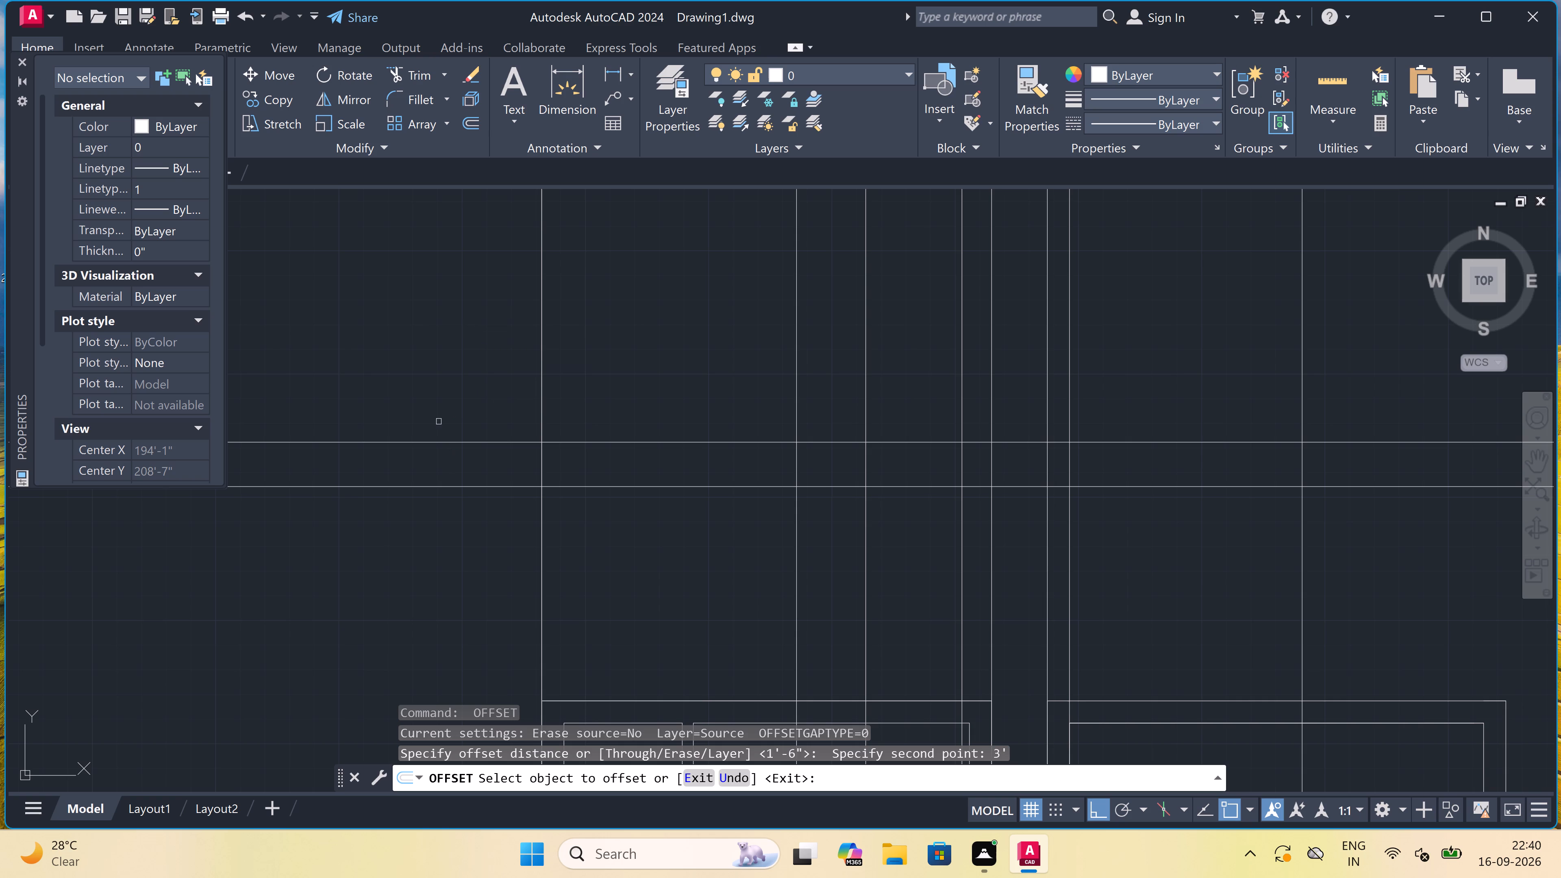
double_click(433, 442)
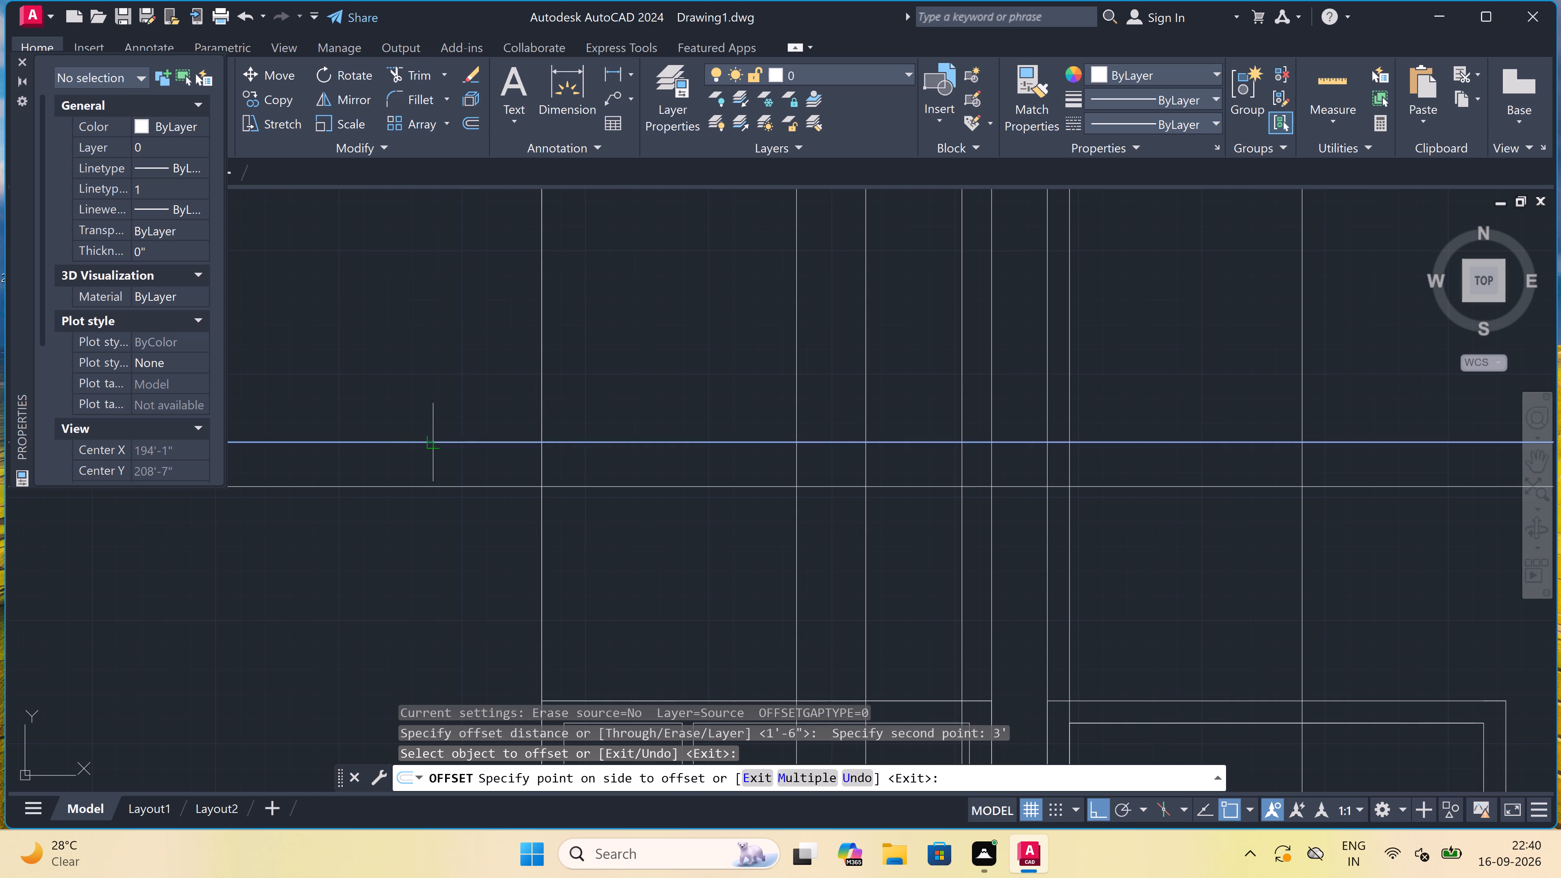
click(438, 405)
key(Escape)
Offset the topmost horizontal construction line 4' upward.
key(space)
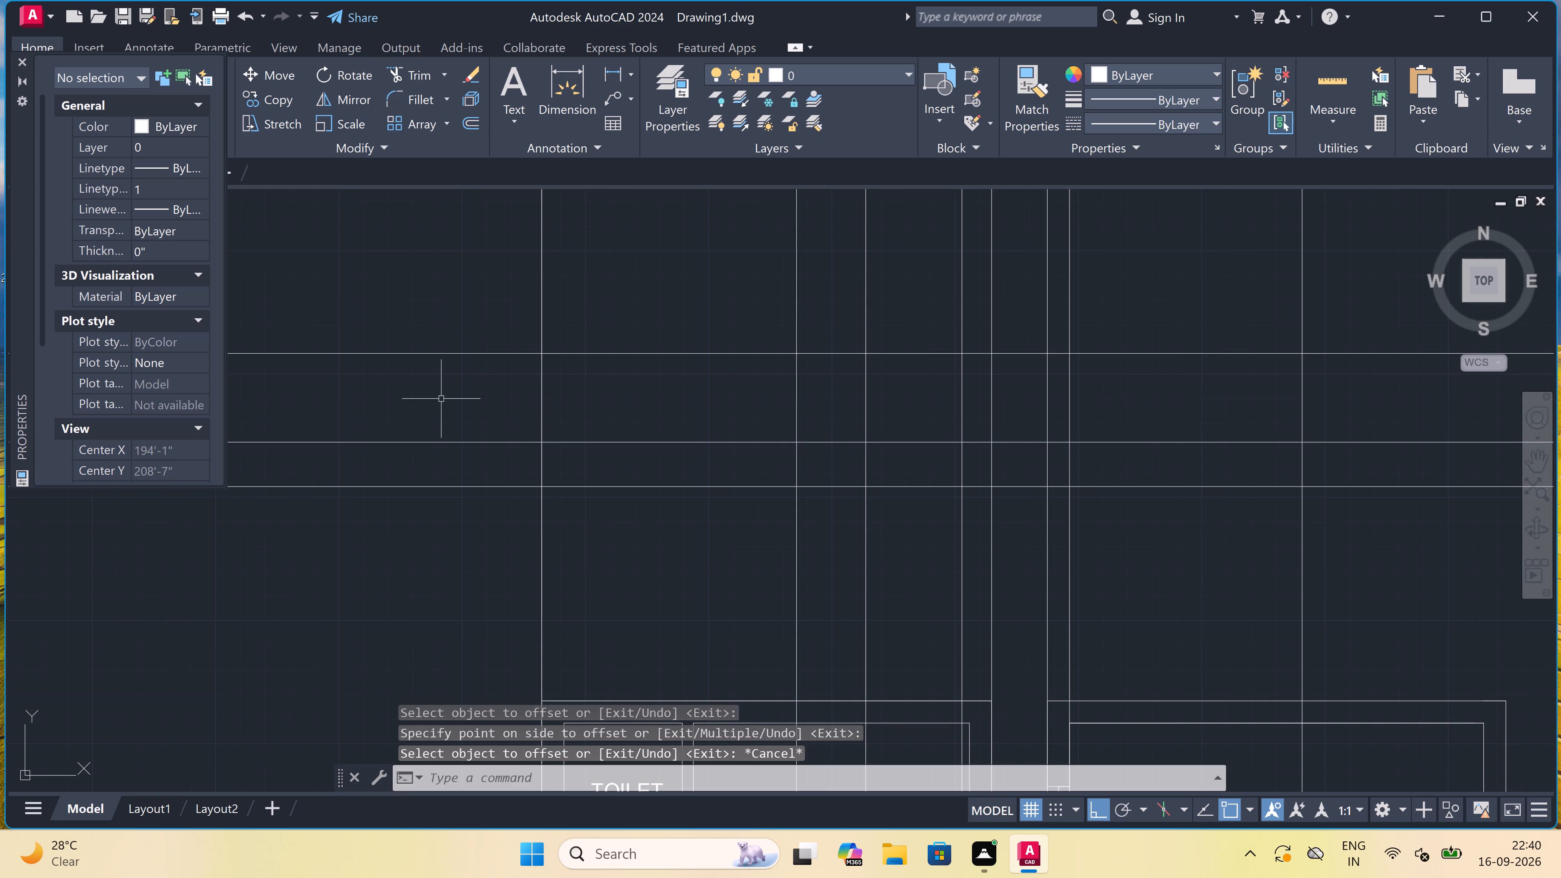
scroll(451, 361, down, 2)
scroll(447, 334, up, 2)
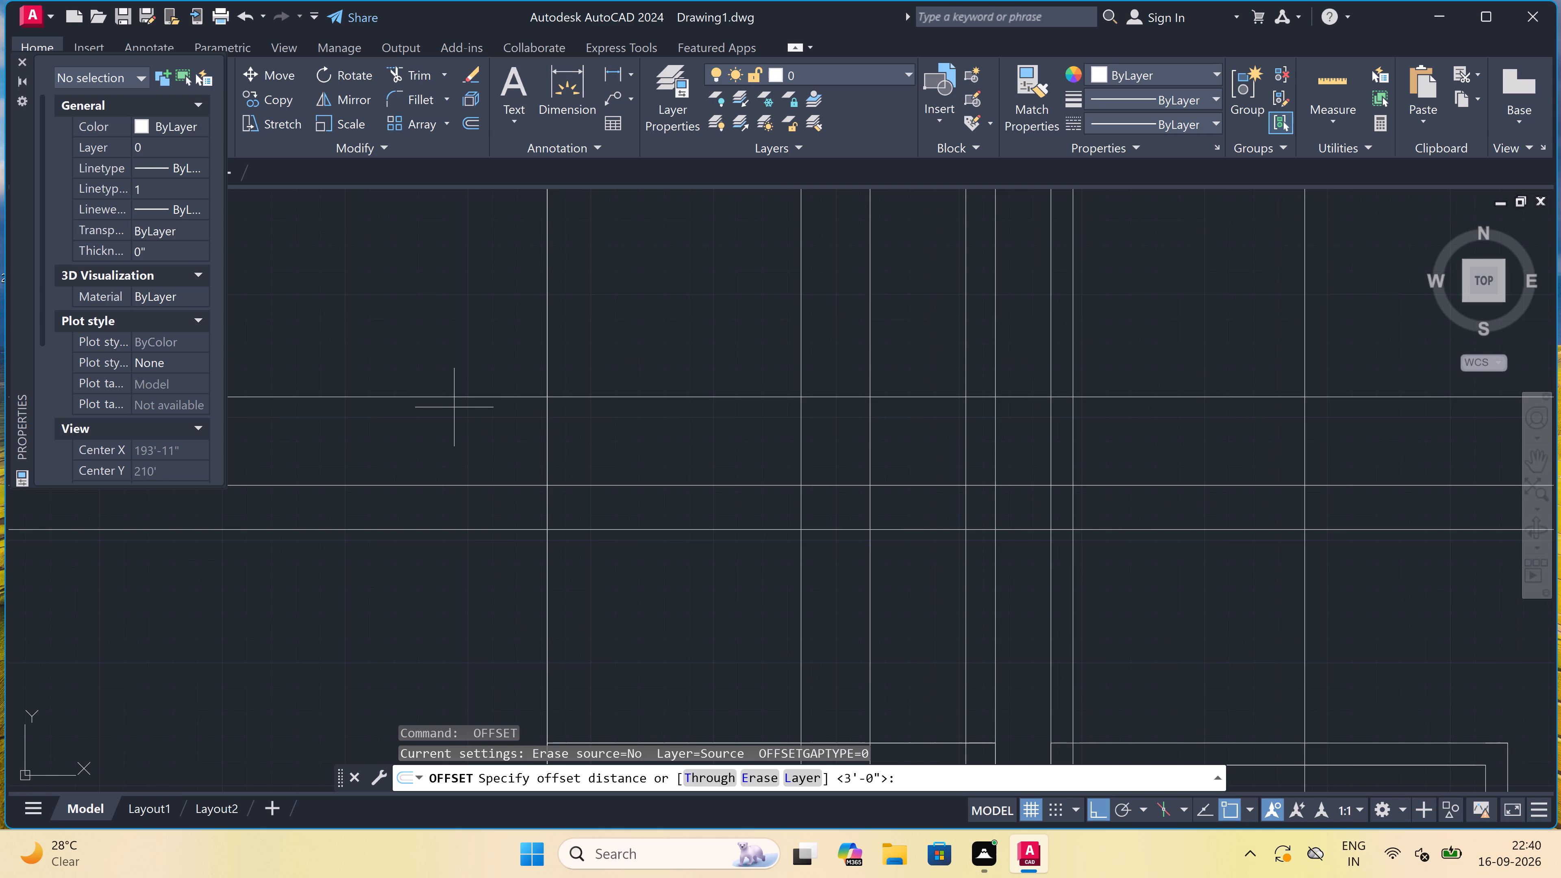
double_click(454, 393)
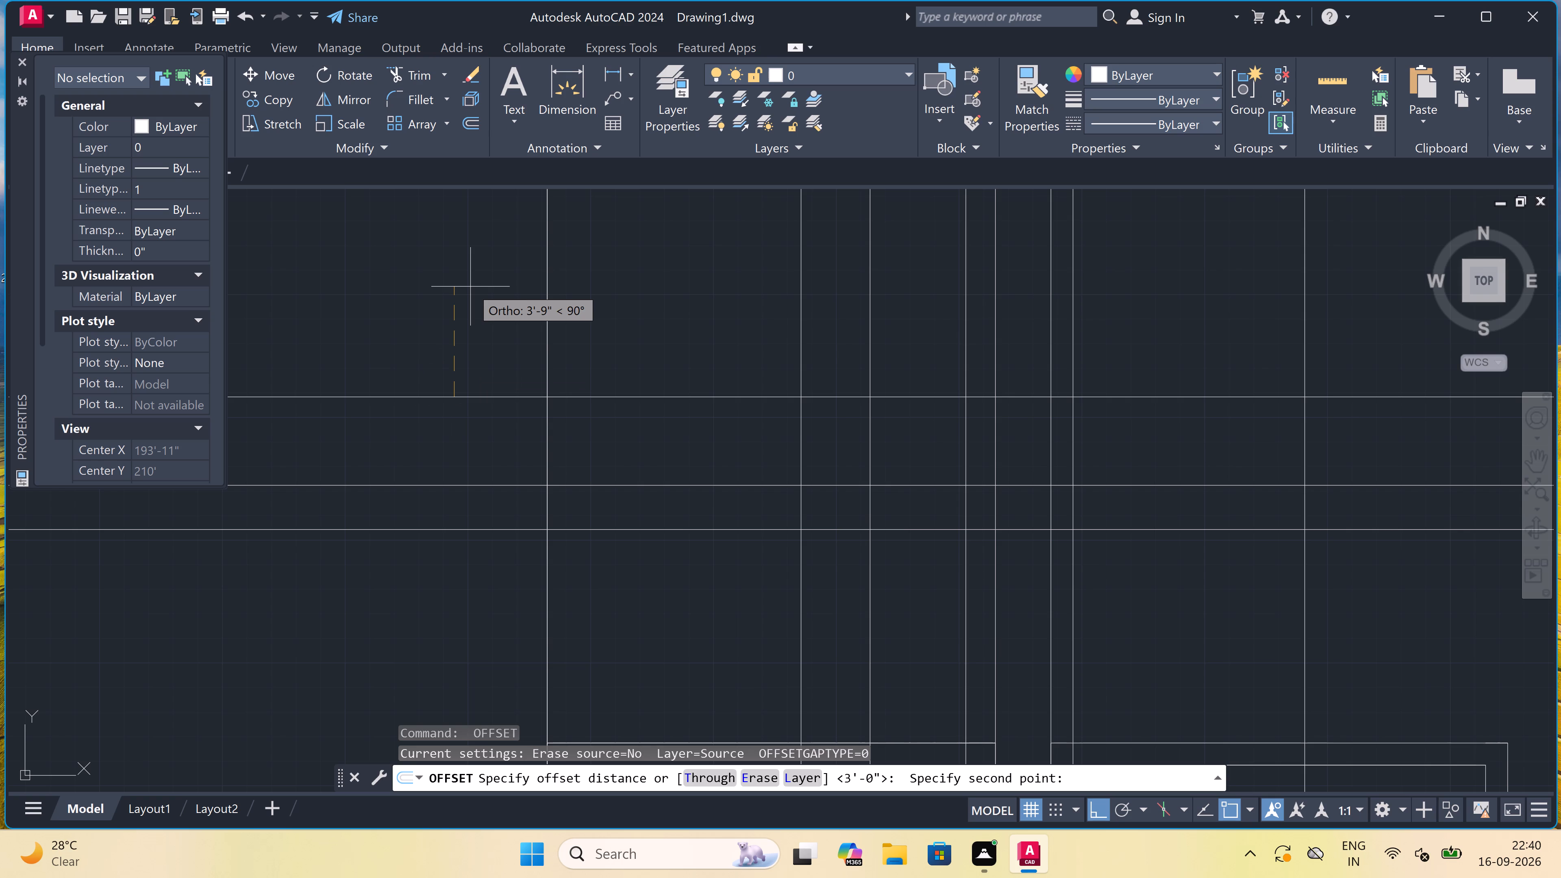
text(4')
key(space)
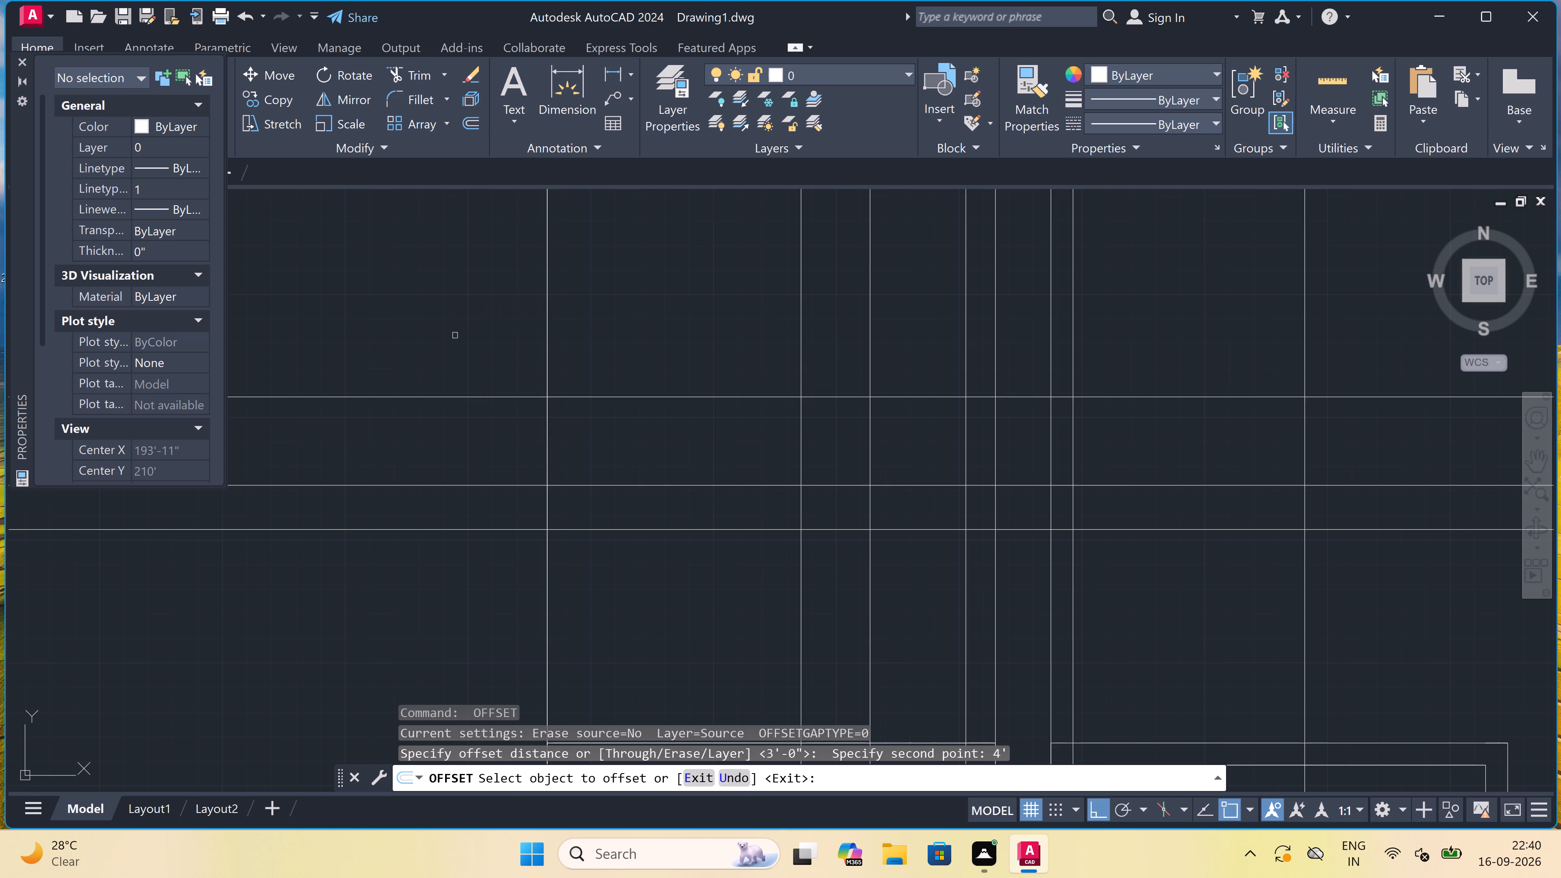
click(440, 393)
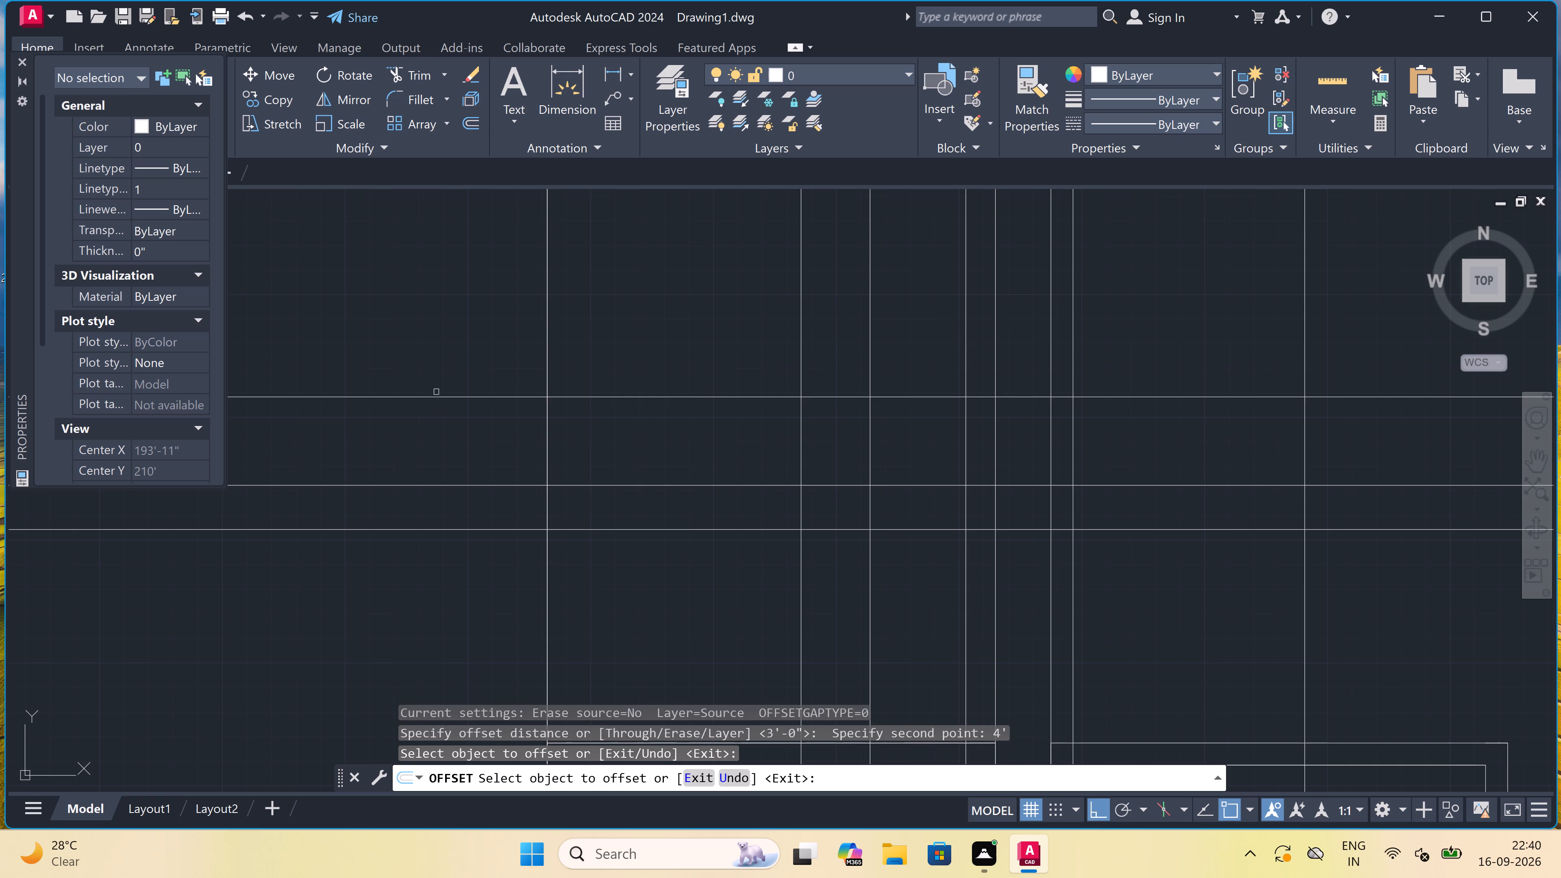
click(436, 396)
click(436, 393)
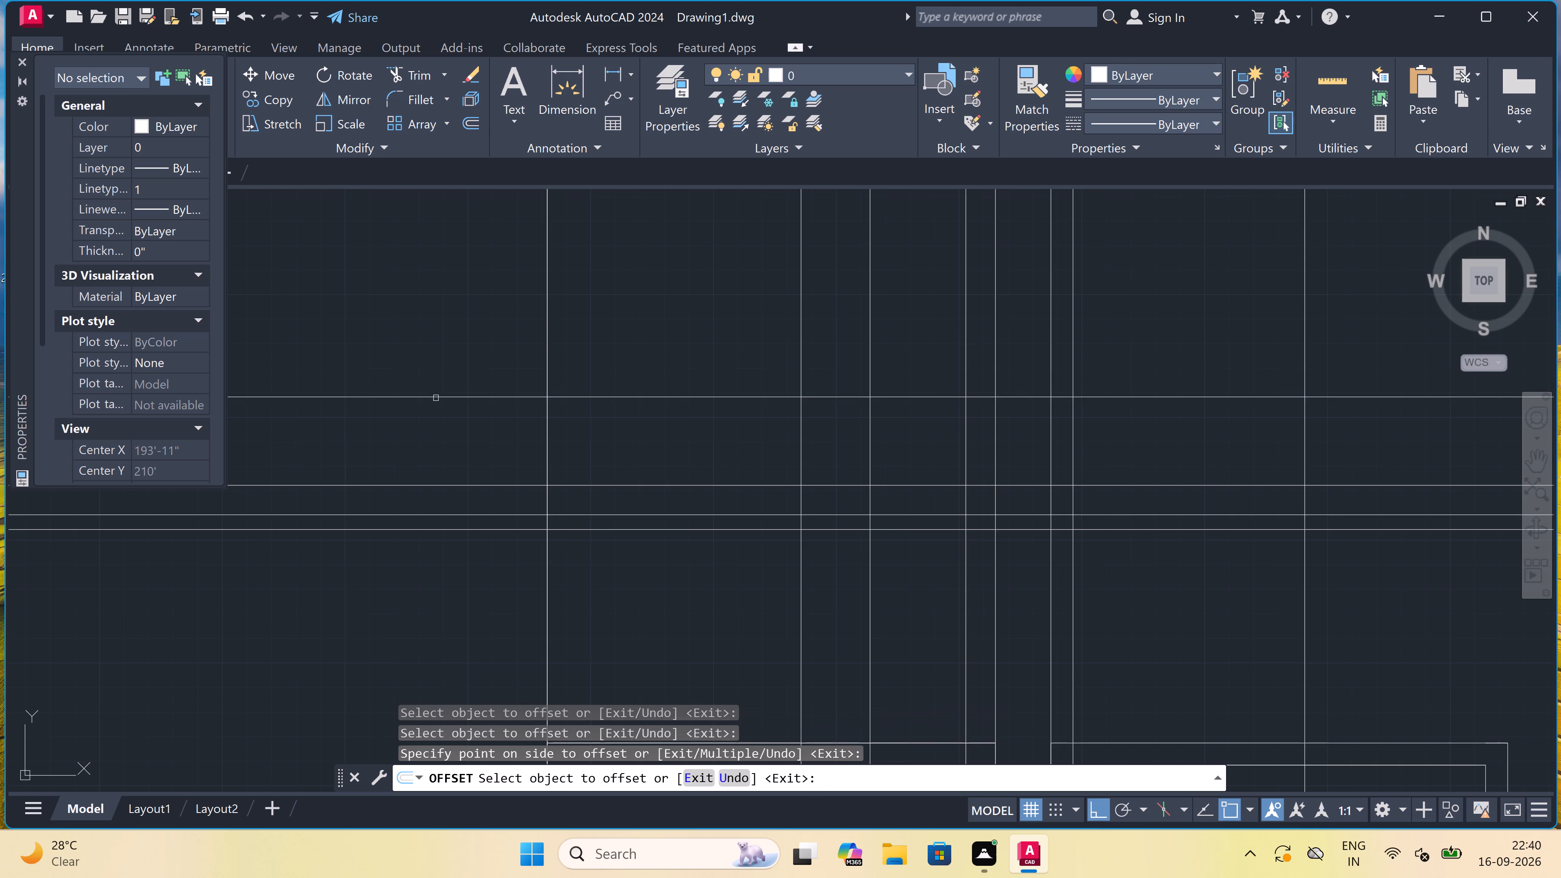
double_click(436, 398)
click(441, 326)
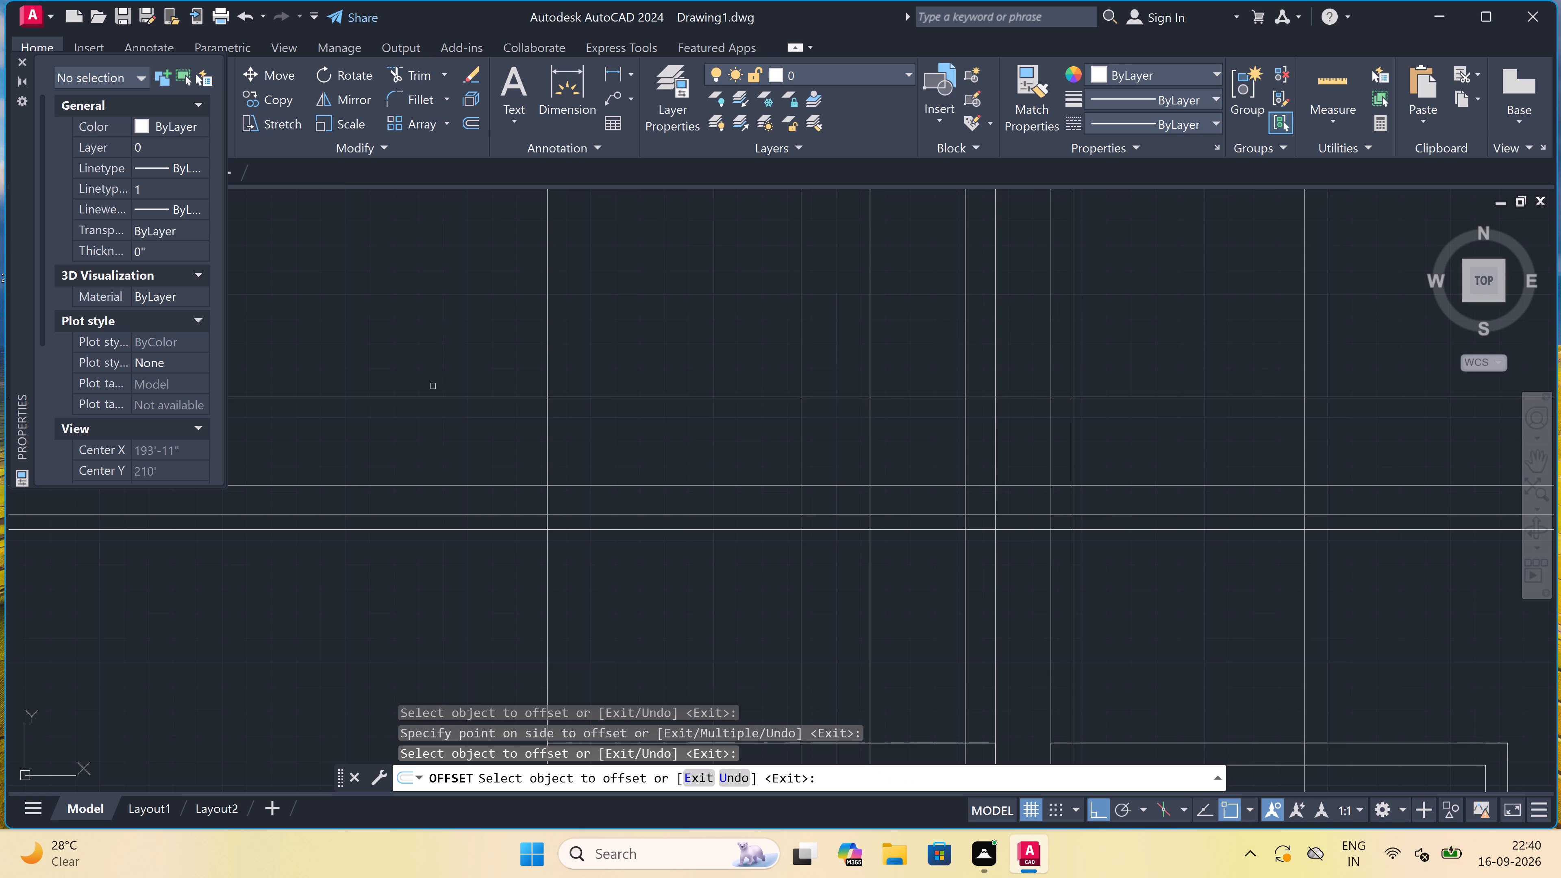
click(433, 397)
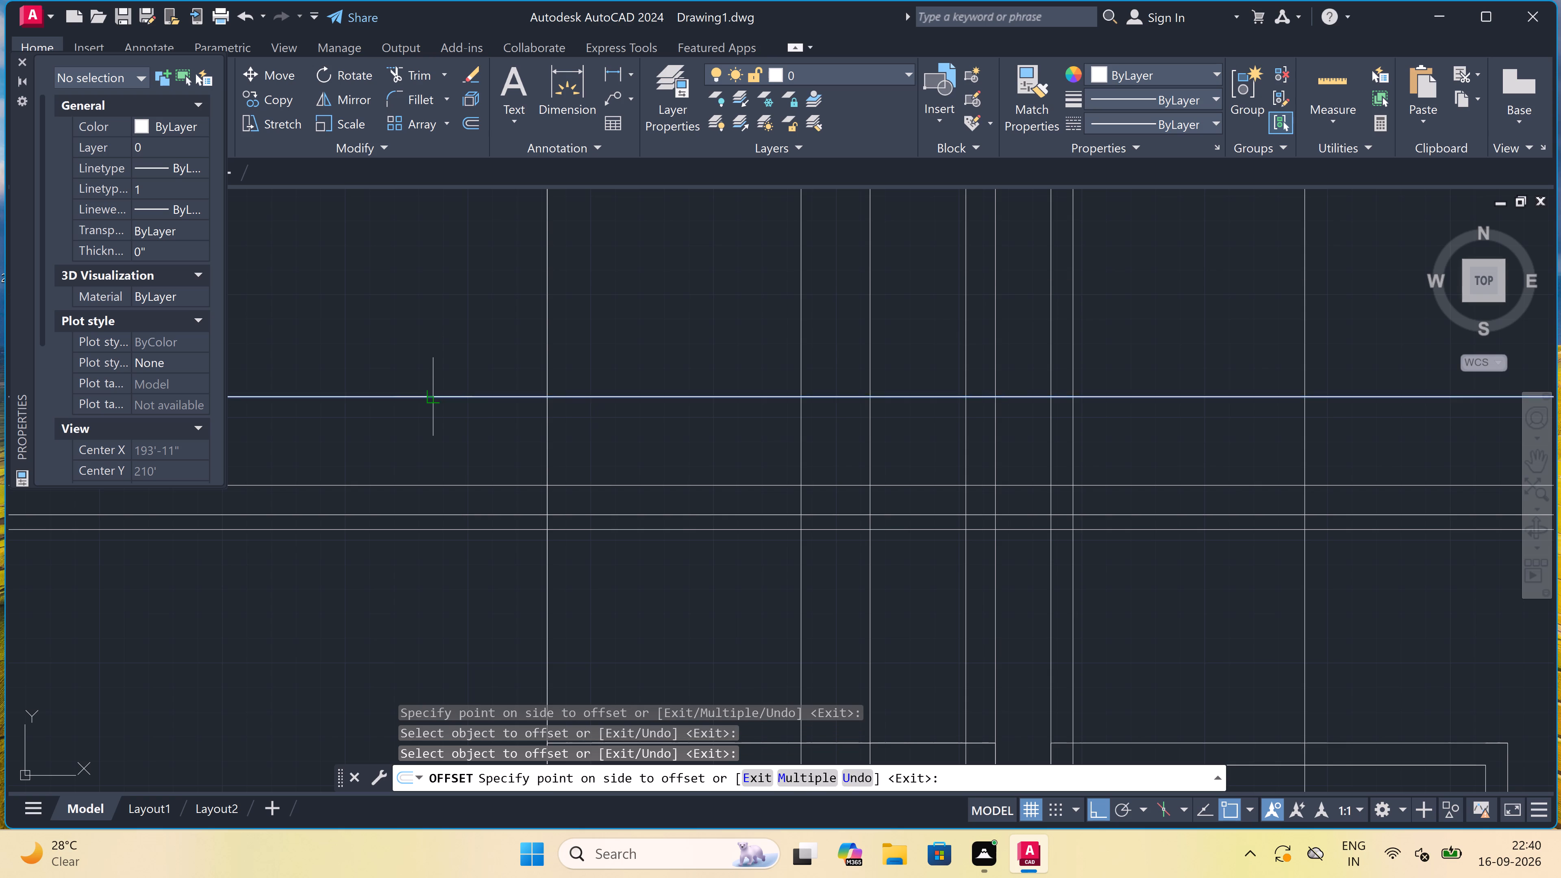
click(433, 360)
key(Escape)
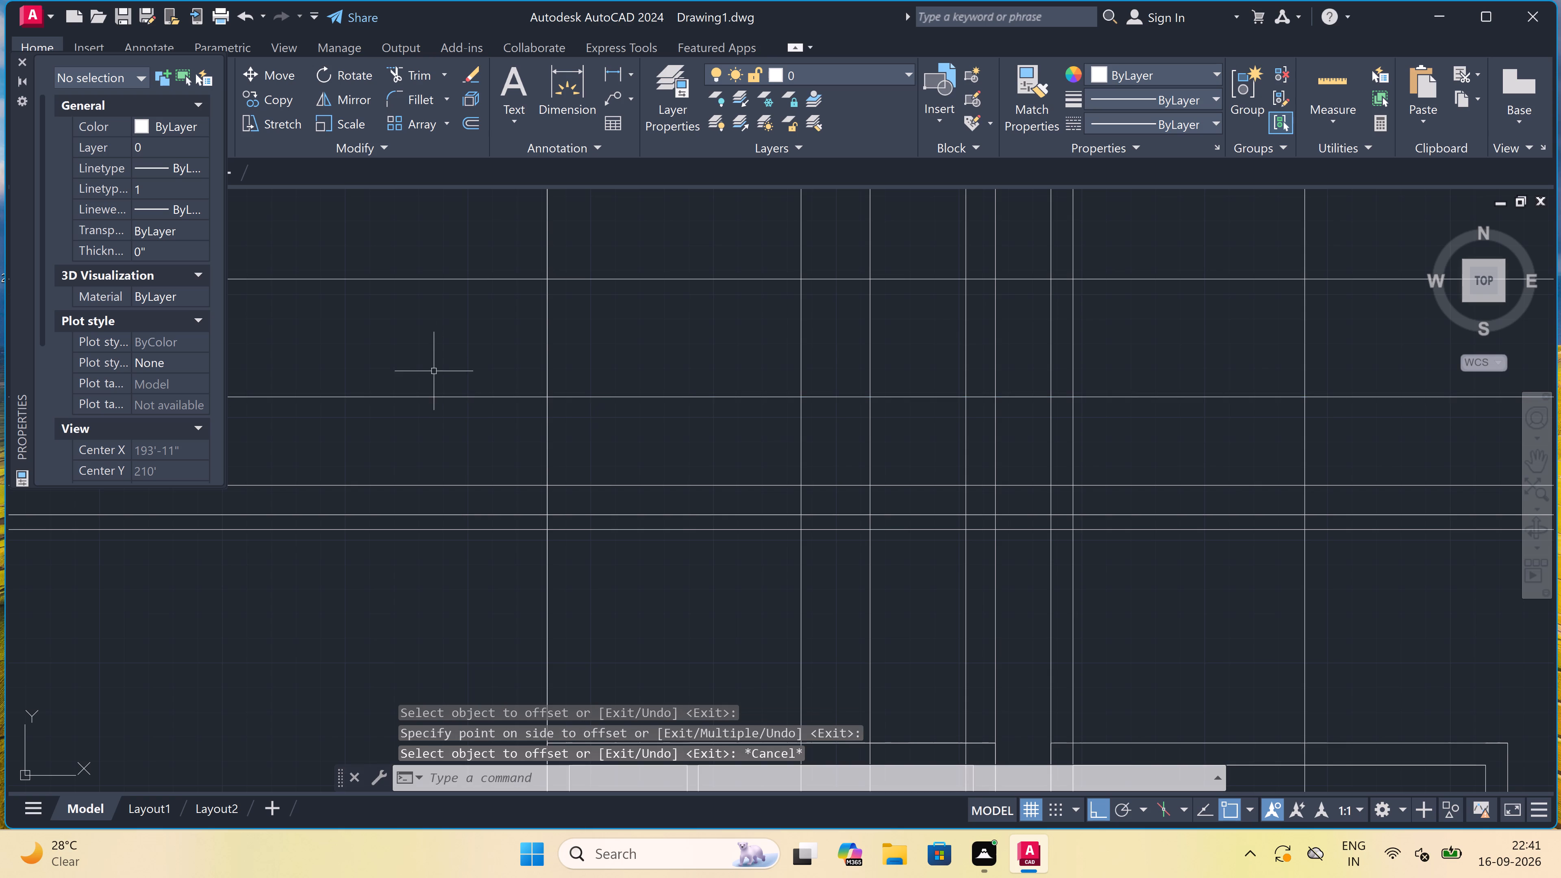
Erase the lowest horizontal construction line and the two overlapping extra lines just above it.
click(421, 527)
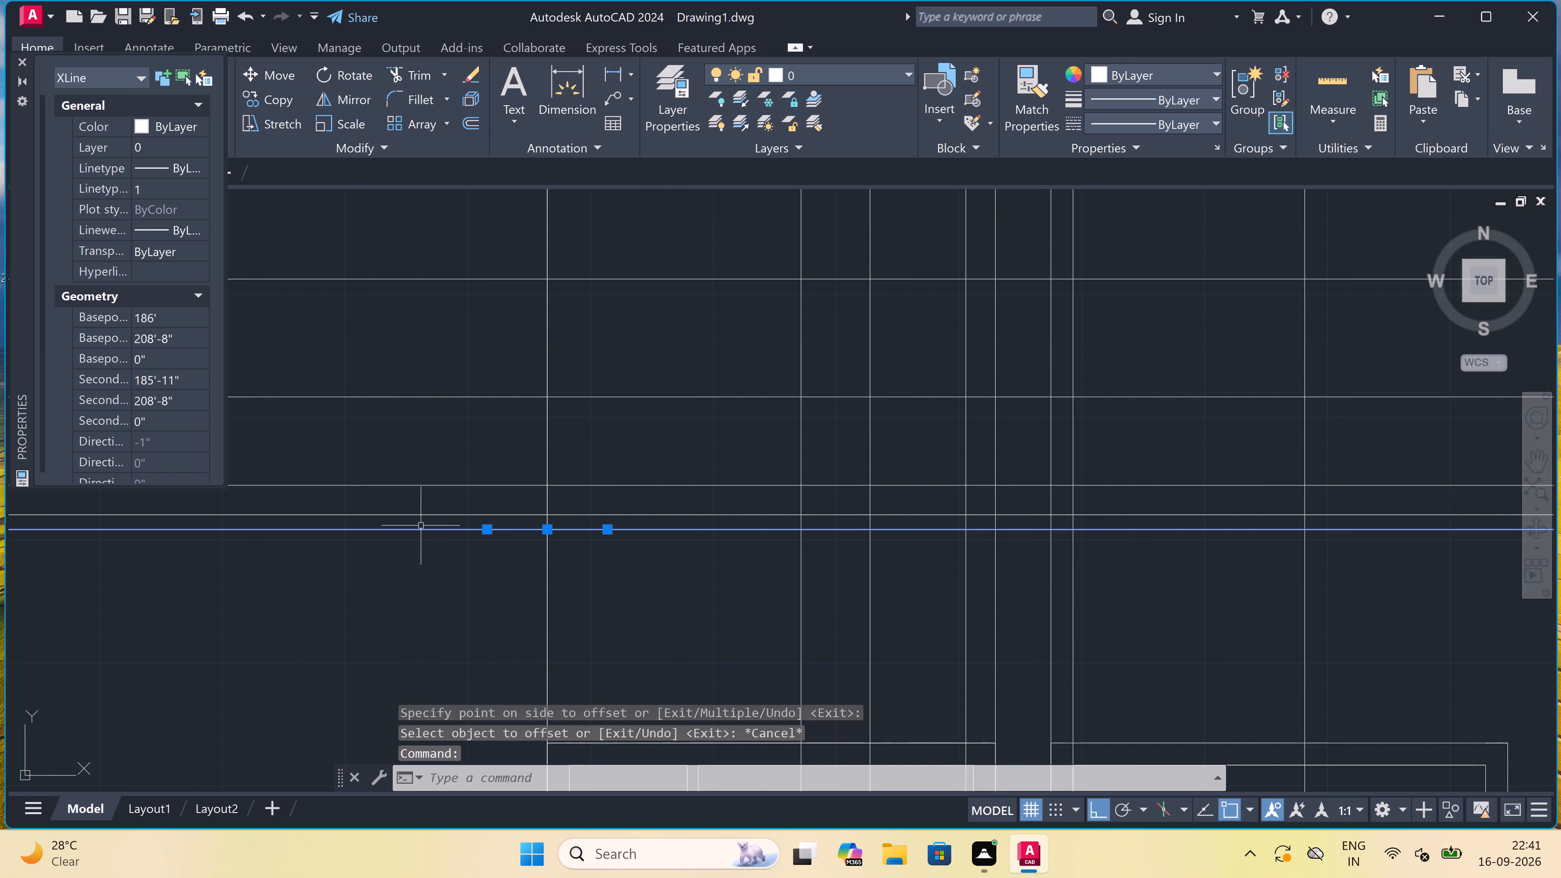
key(Delete)
scroll(422, 533, down, 2)
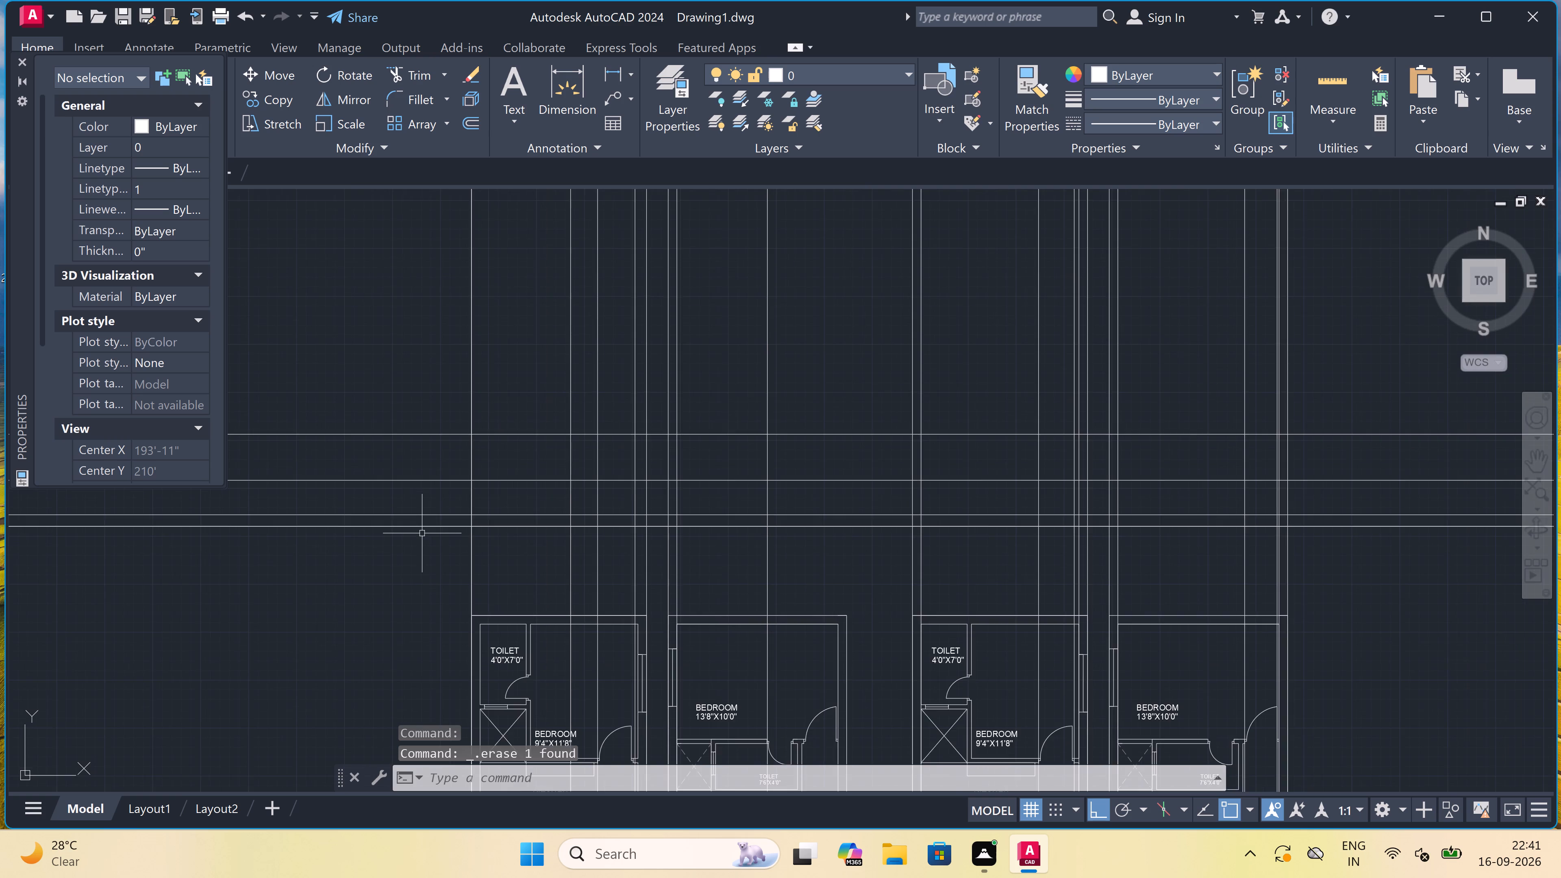
scroll(422, 533, down, 2)
scroll(403, 509, up, 3)
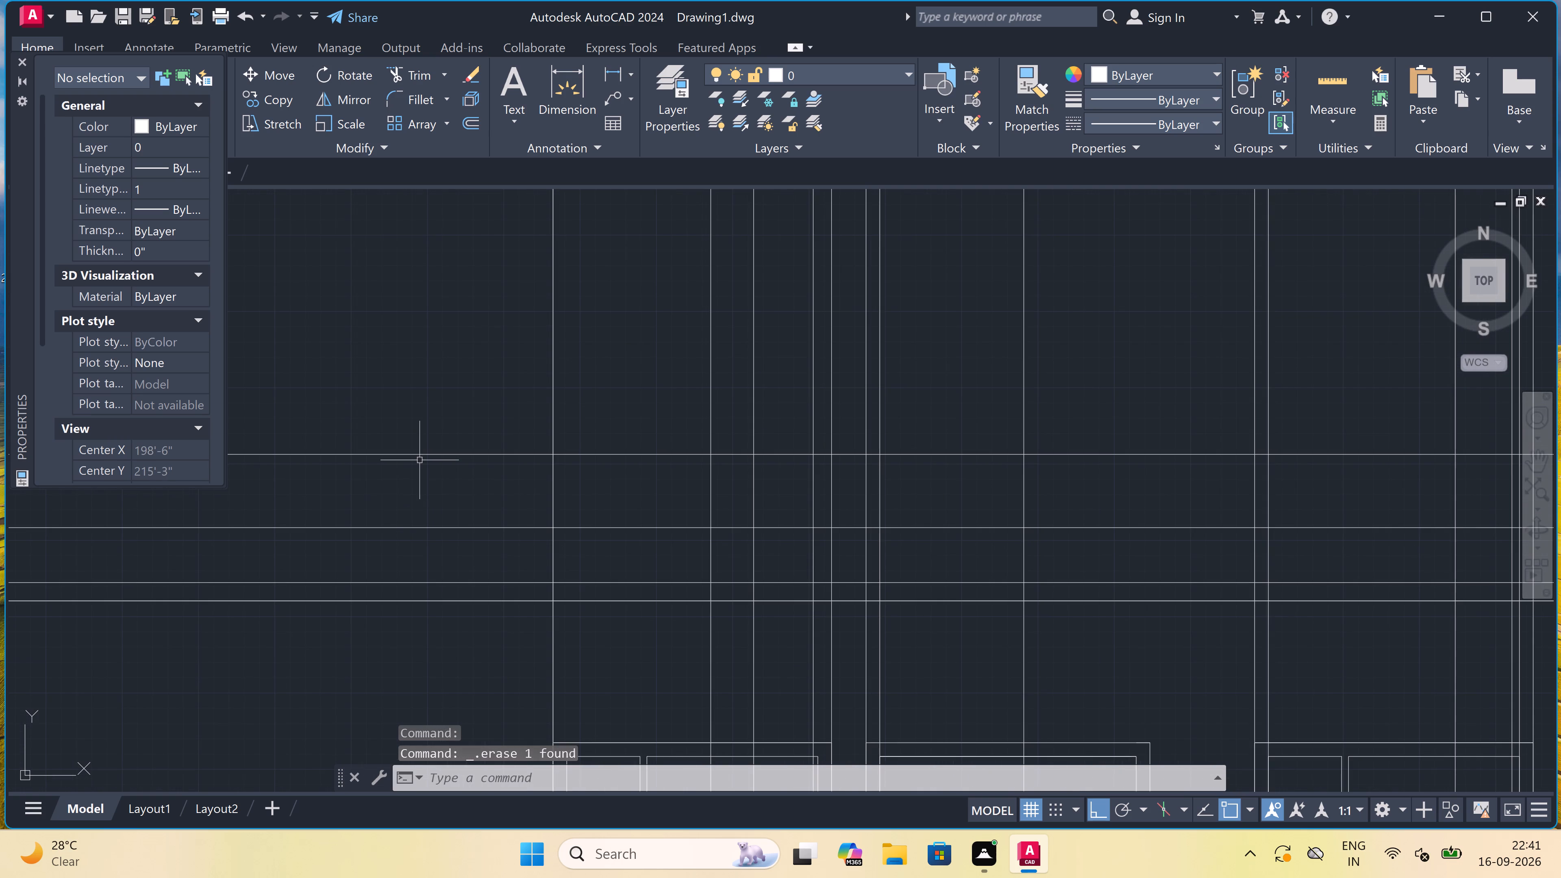
scroll(412, 532, down, 2)
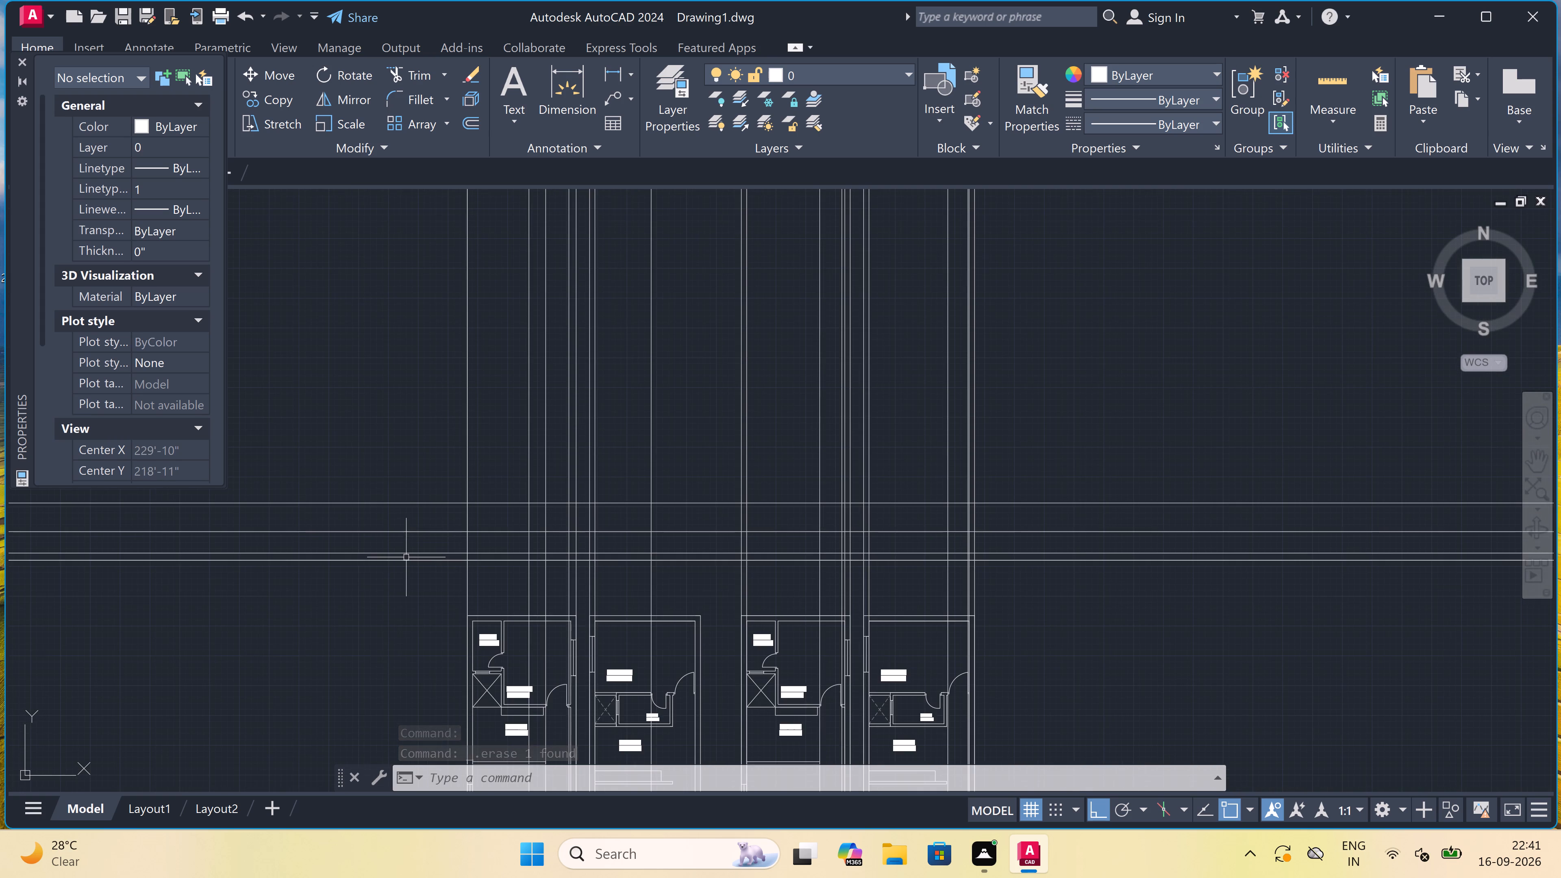
scroll(404, 562, up, 2)
double_click(404, 558)
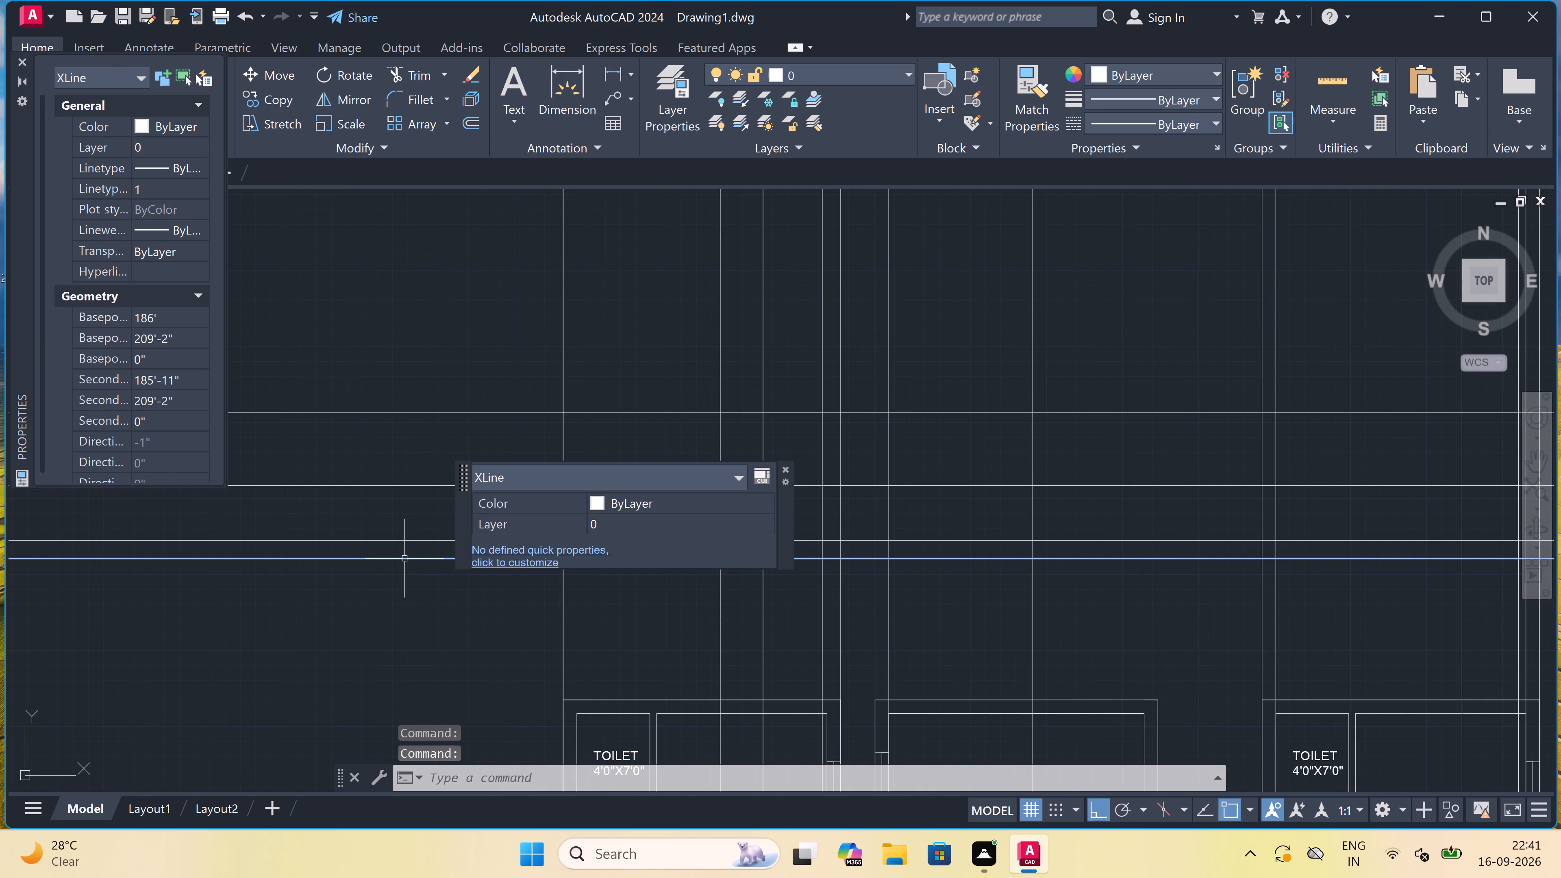
key(Delete)
click(404, 554)
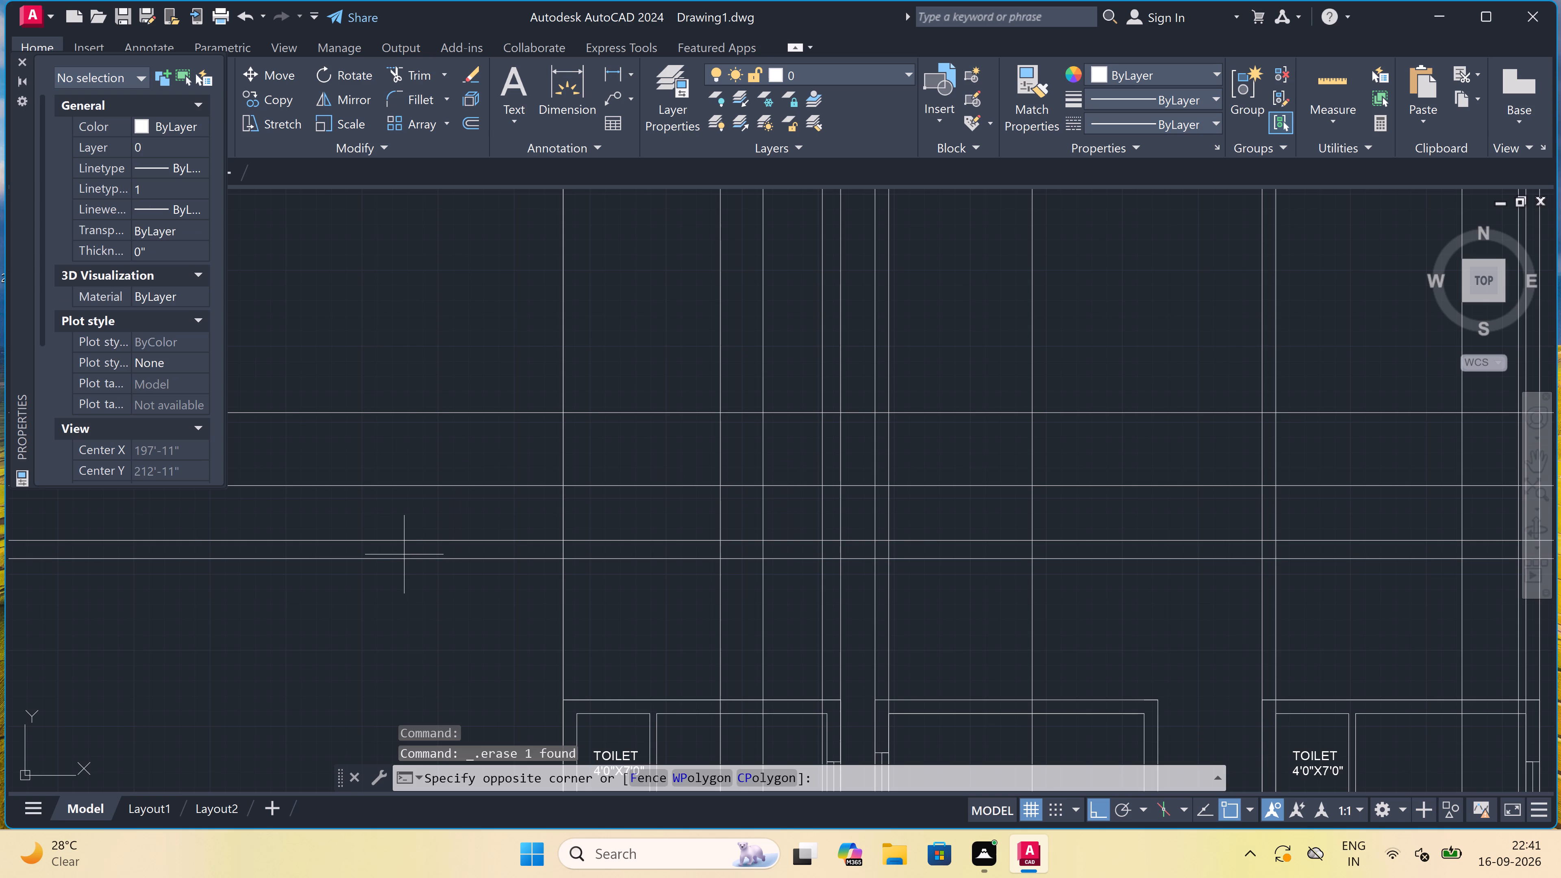
click(392, 566)
key(Delete)
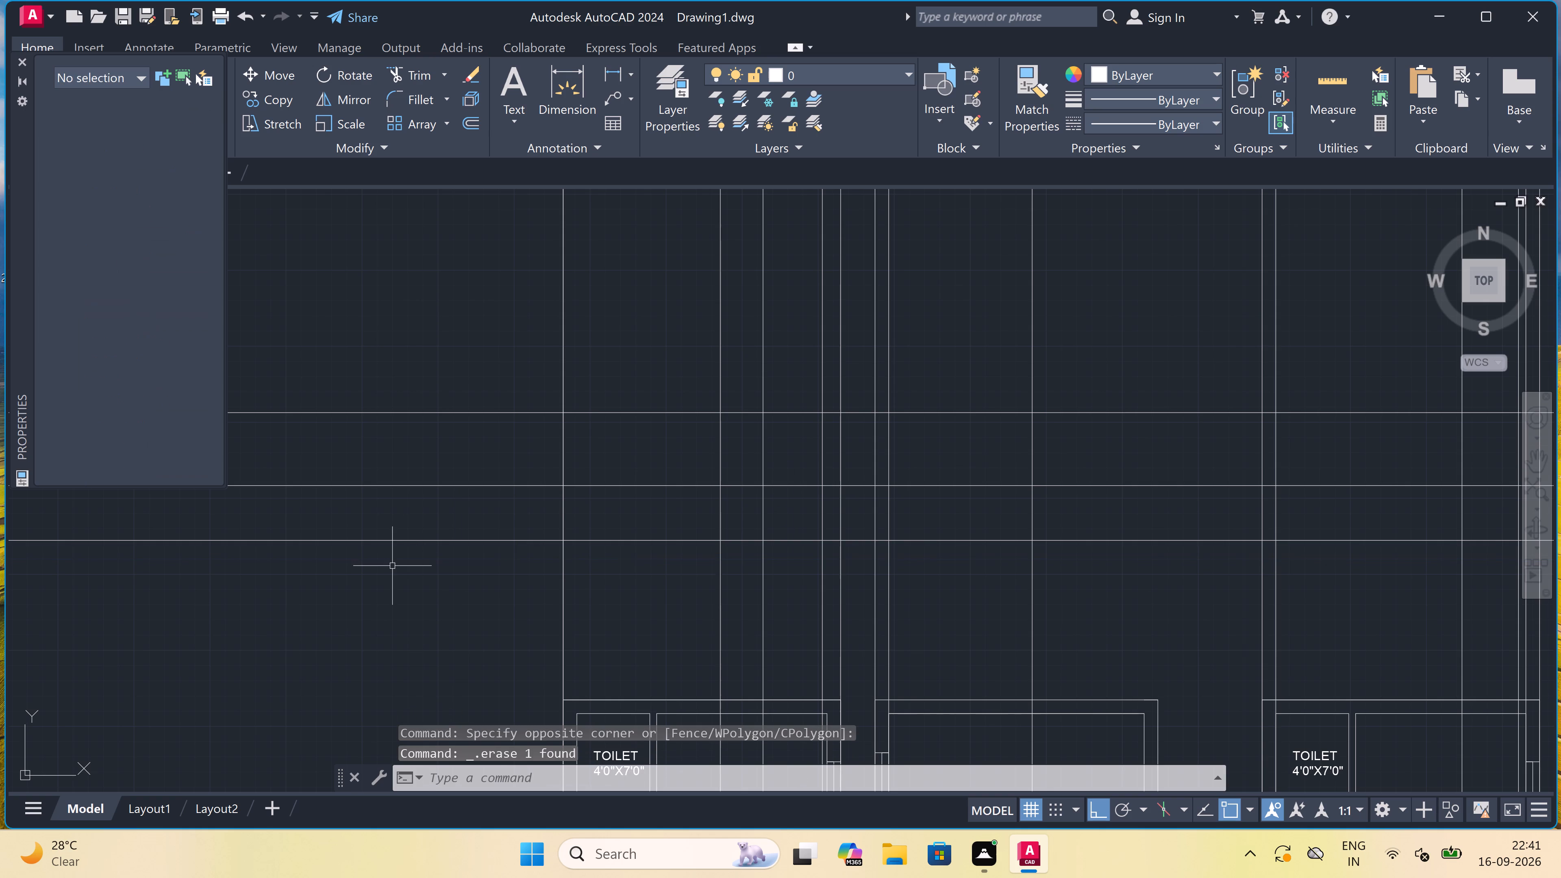
Offset the lowest remaining horizontal construction line 1'6" downward.
text(O)
key(space)
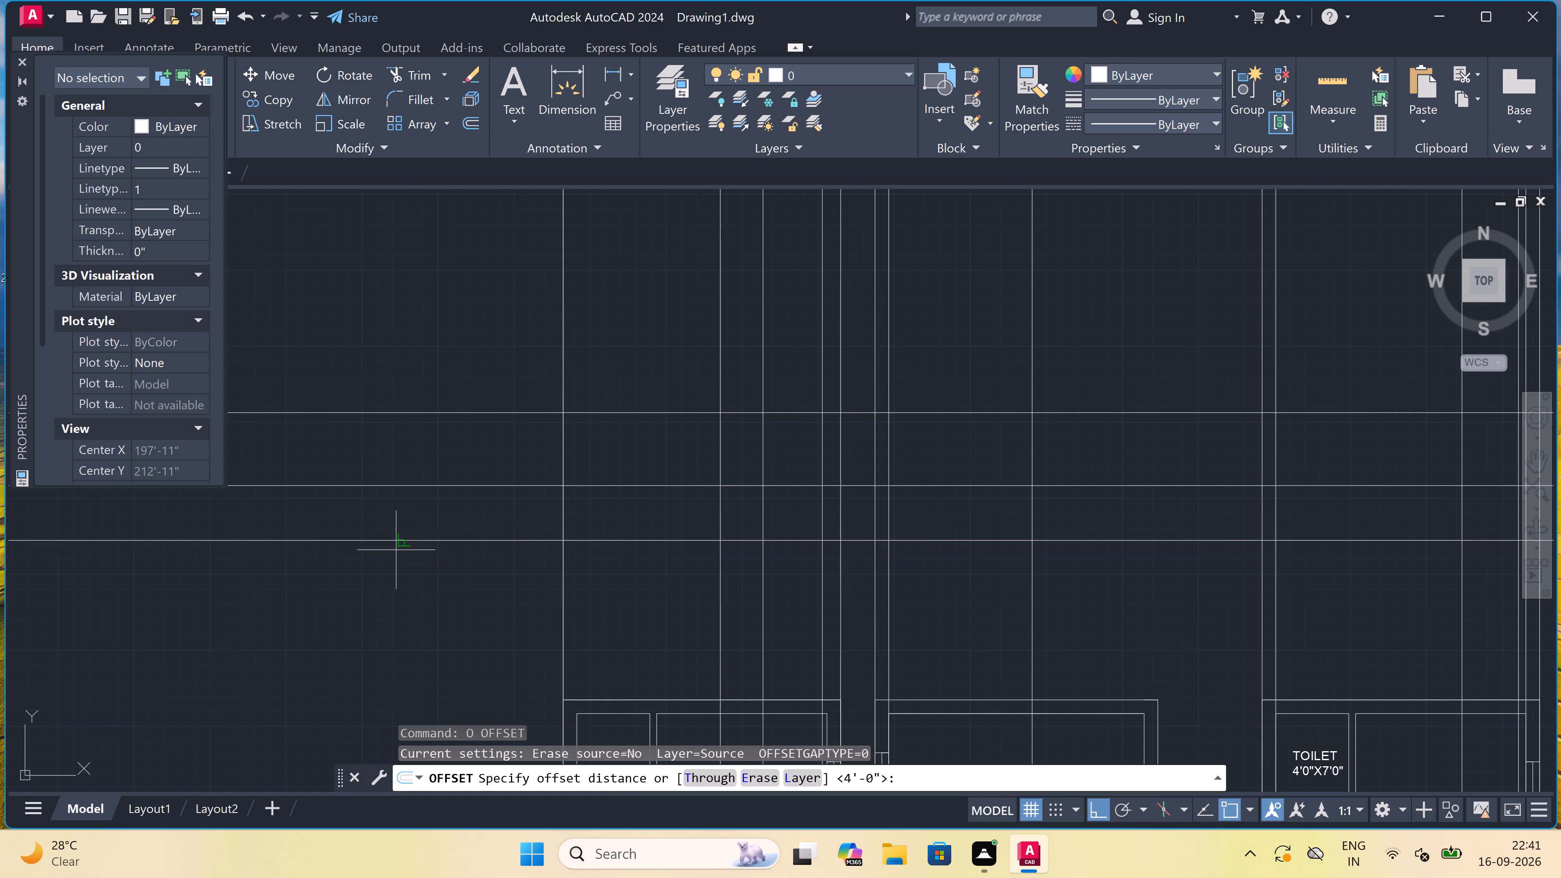
drag(402, 540, 401, 544)
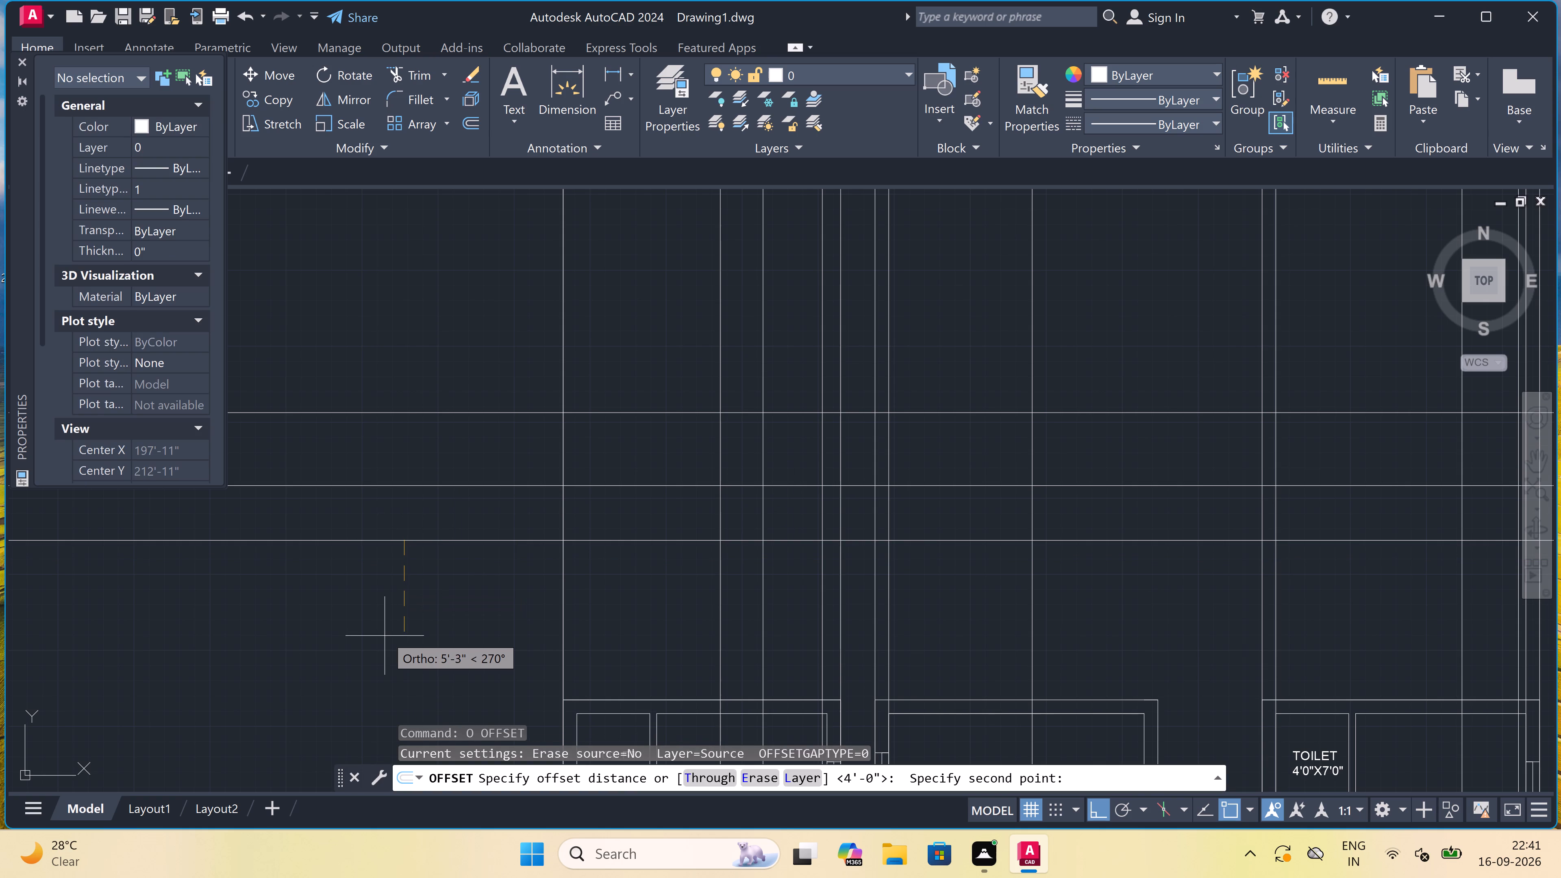
text(1')
text(6")
key(space)
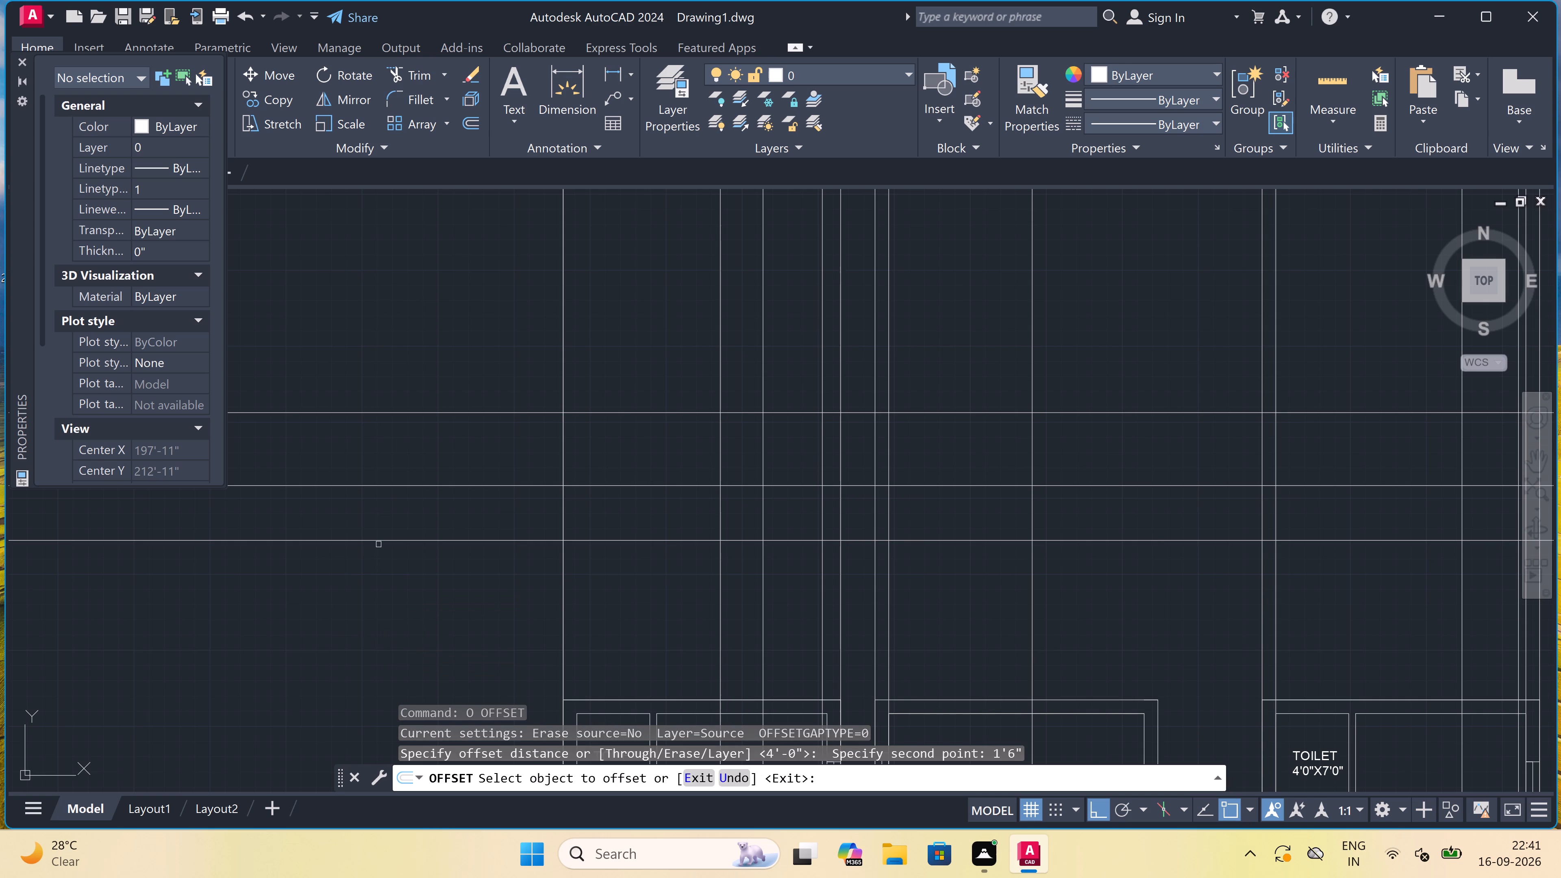
click(378, 544)
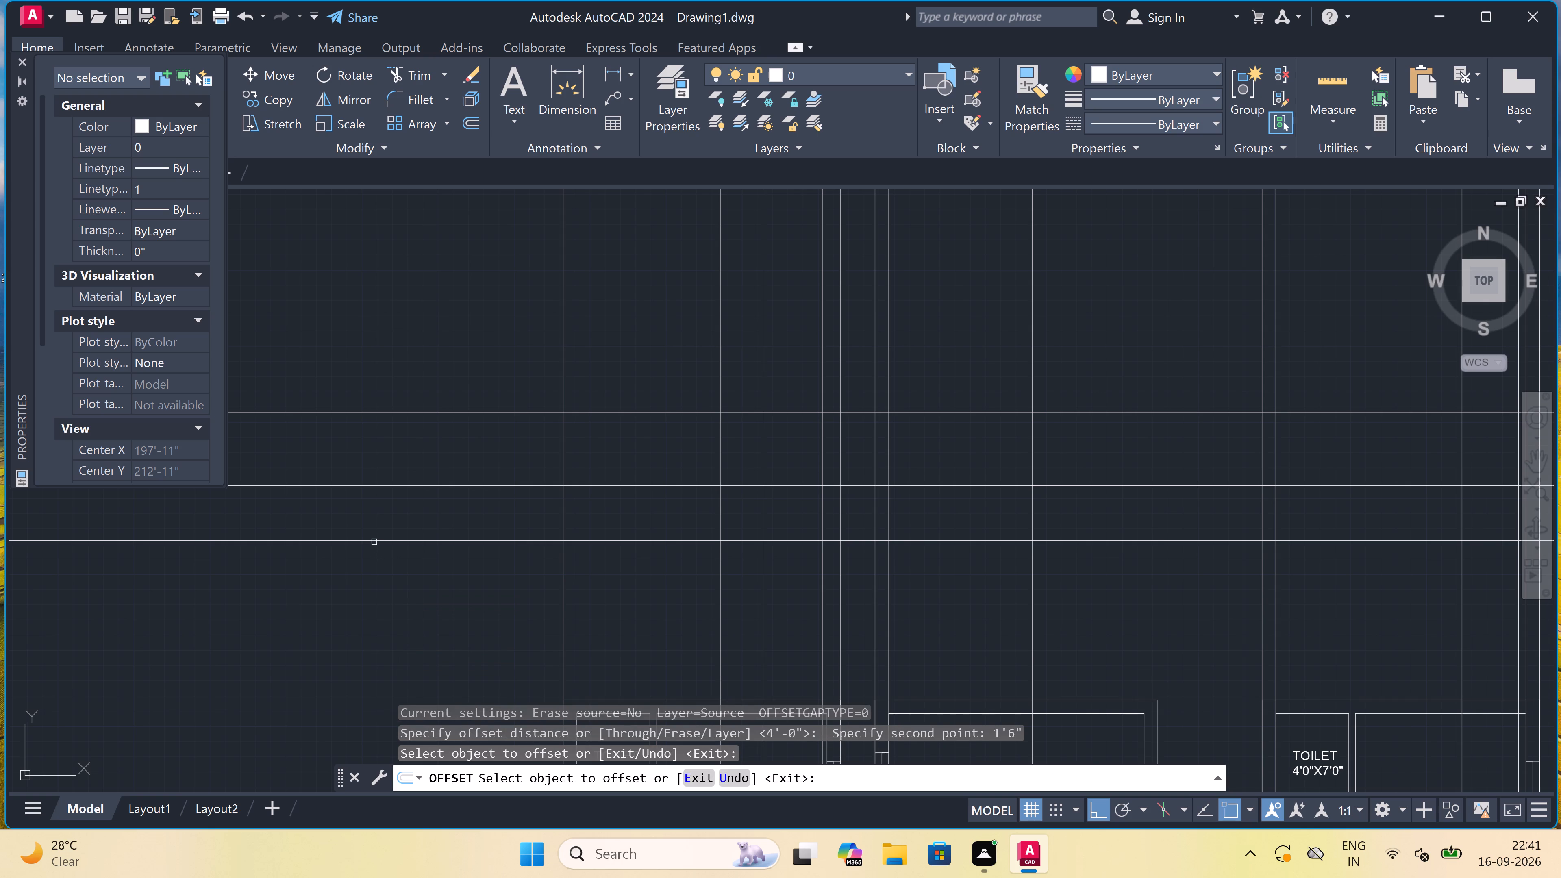
drag(374, 542, 371, 547)
click(361, 568)
scroll(361, 568, down, 3)
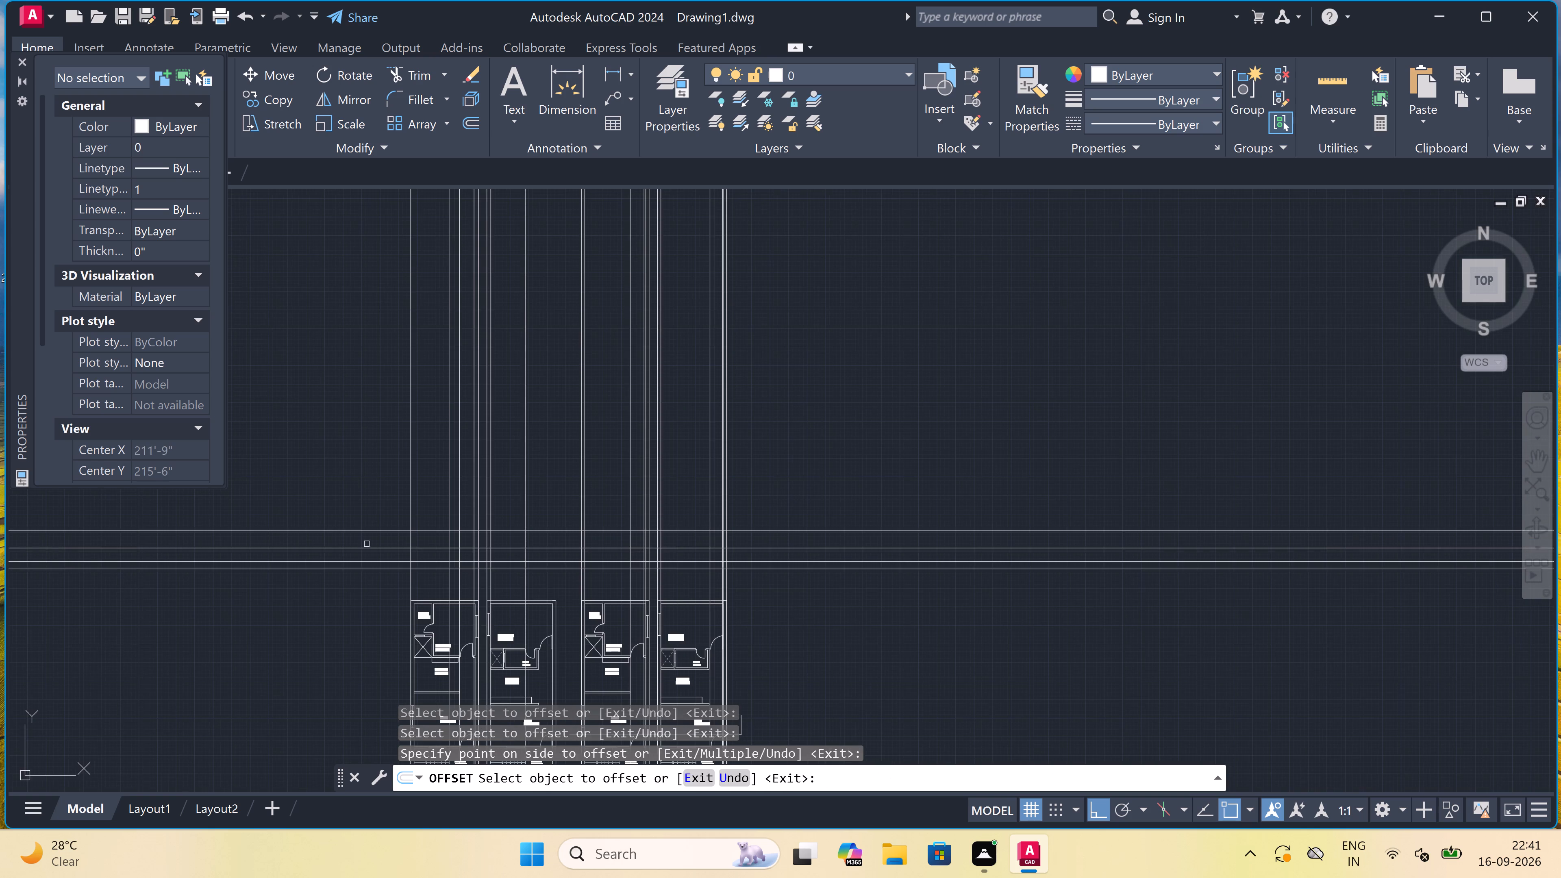
scroll(371, 527, up, 3)
key(Escape)
key(space)
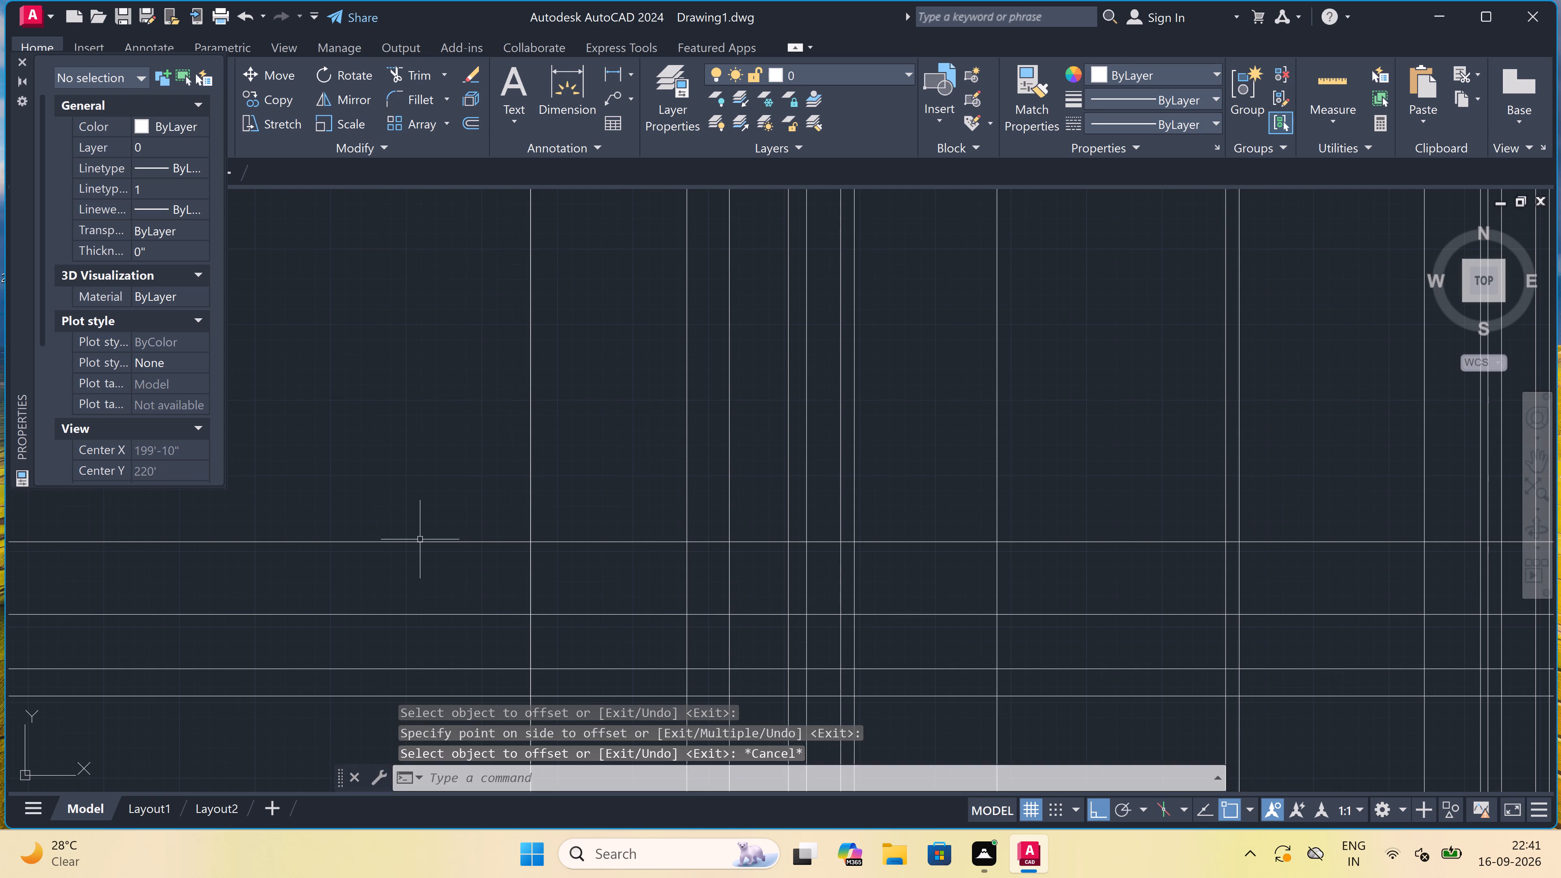
Offset the topmost horizontal construction line 3' upward.
click(420, 539)
text(3')
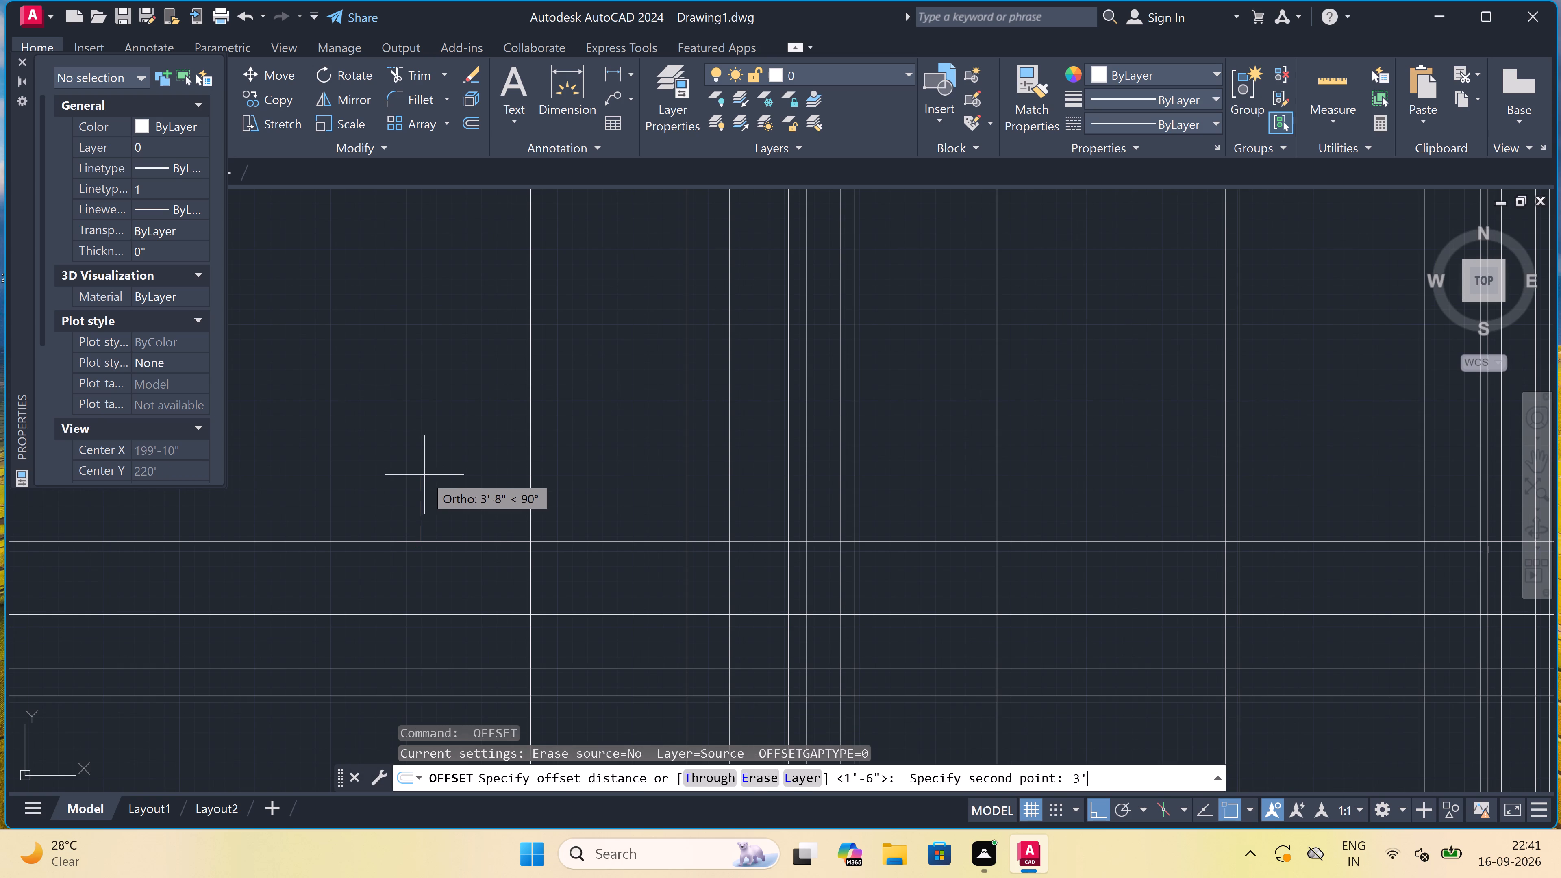
key(space)
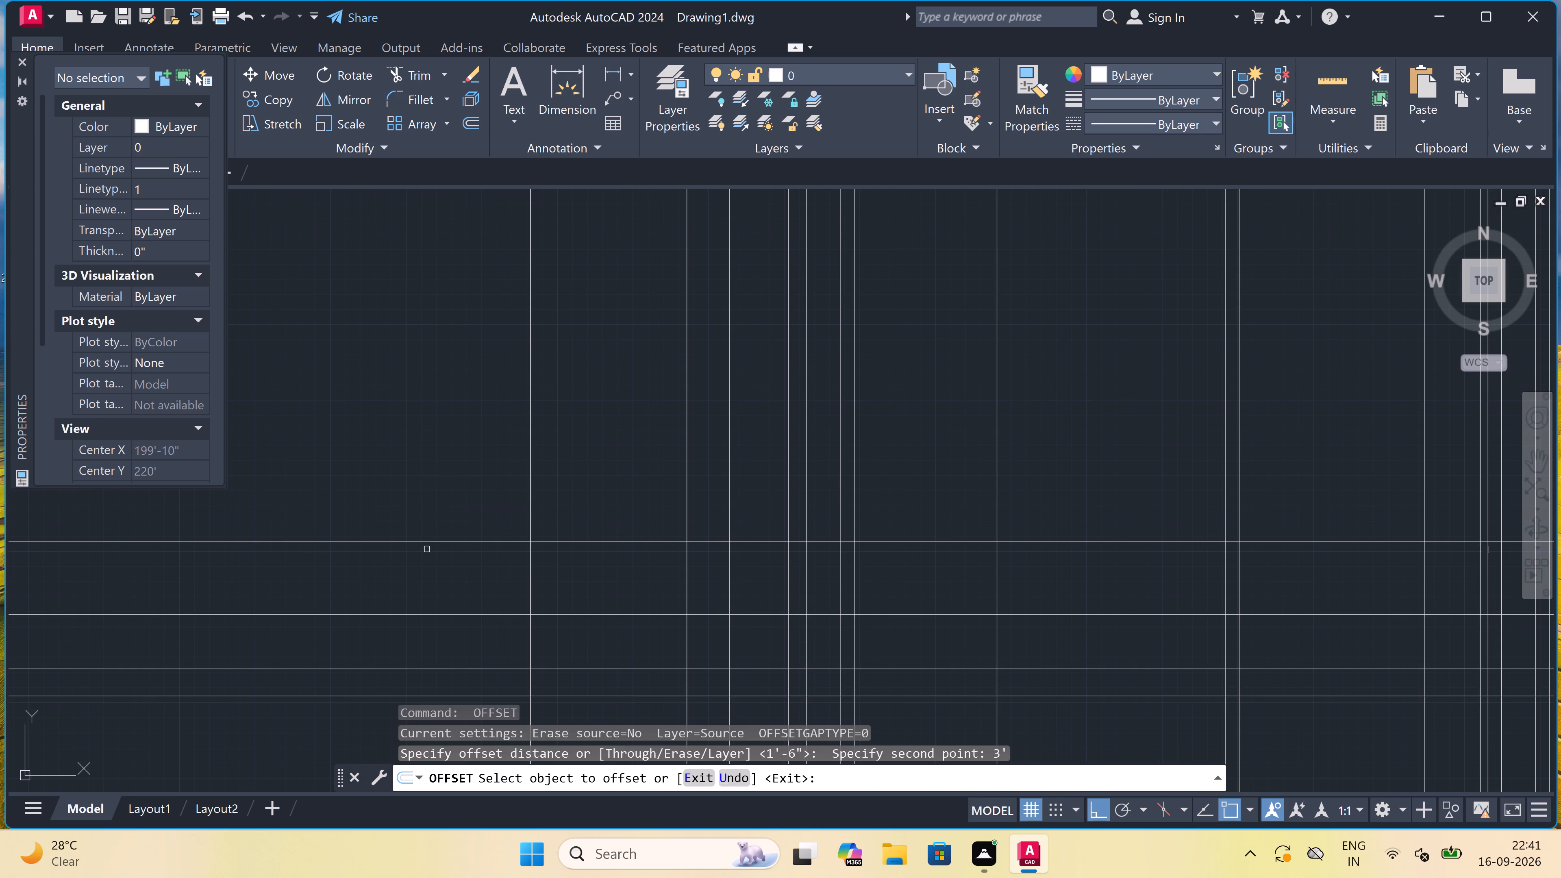
double_click(424, 540)
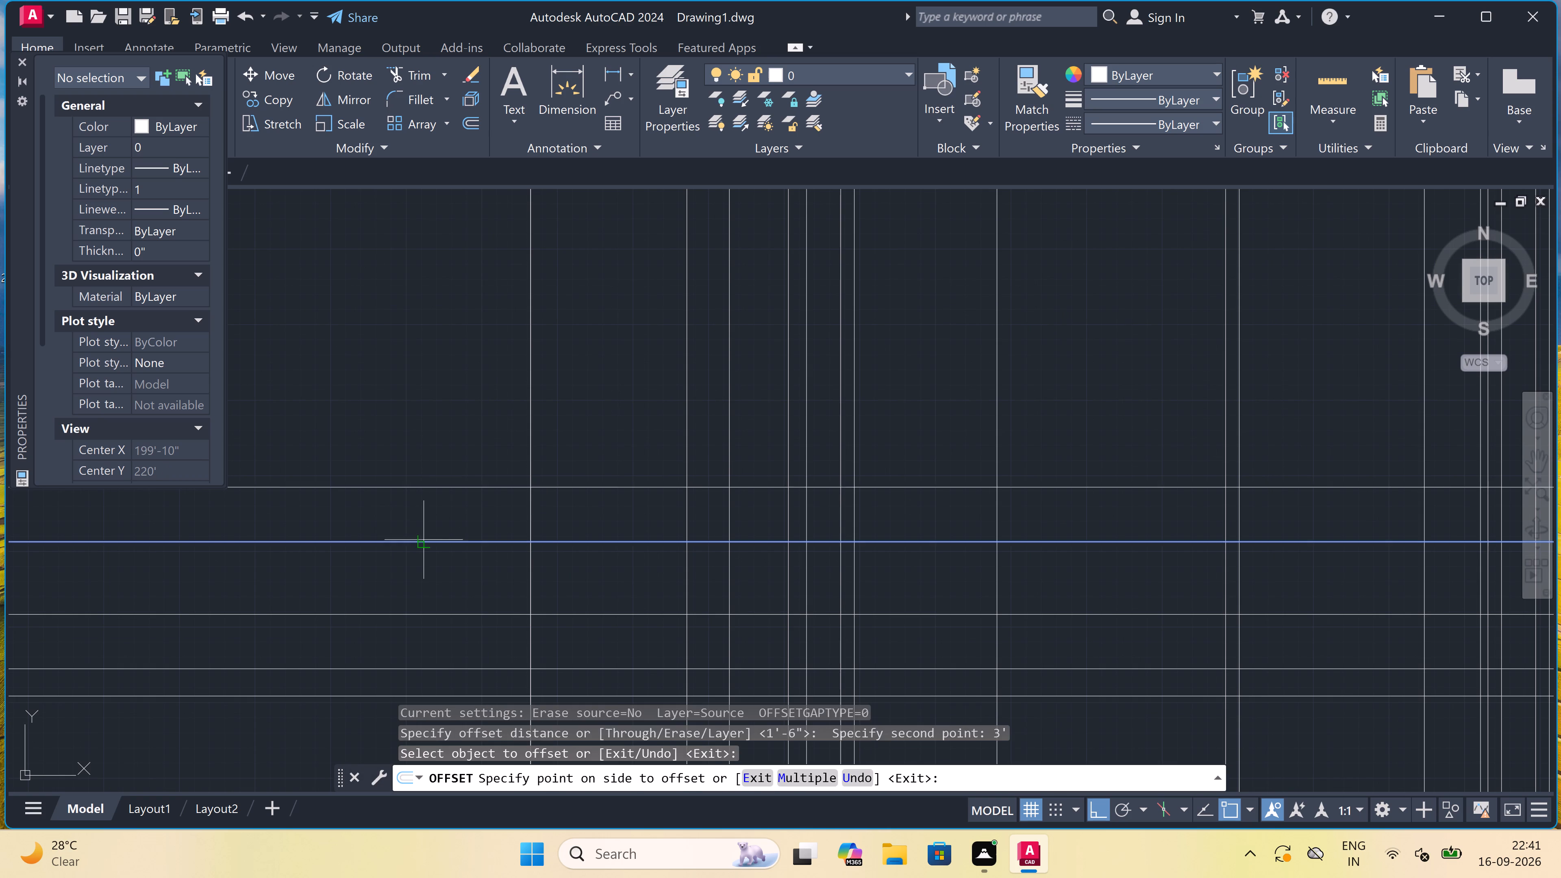
click(431, 493)
key(Escape)
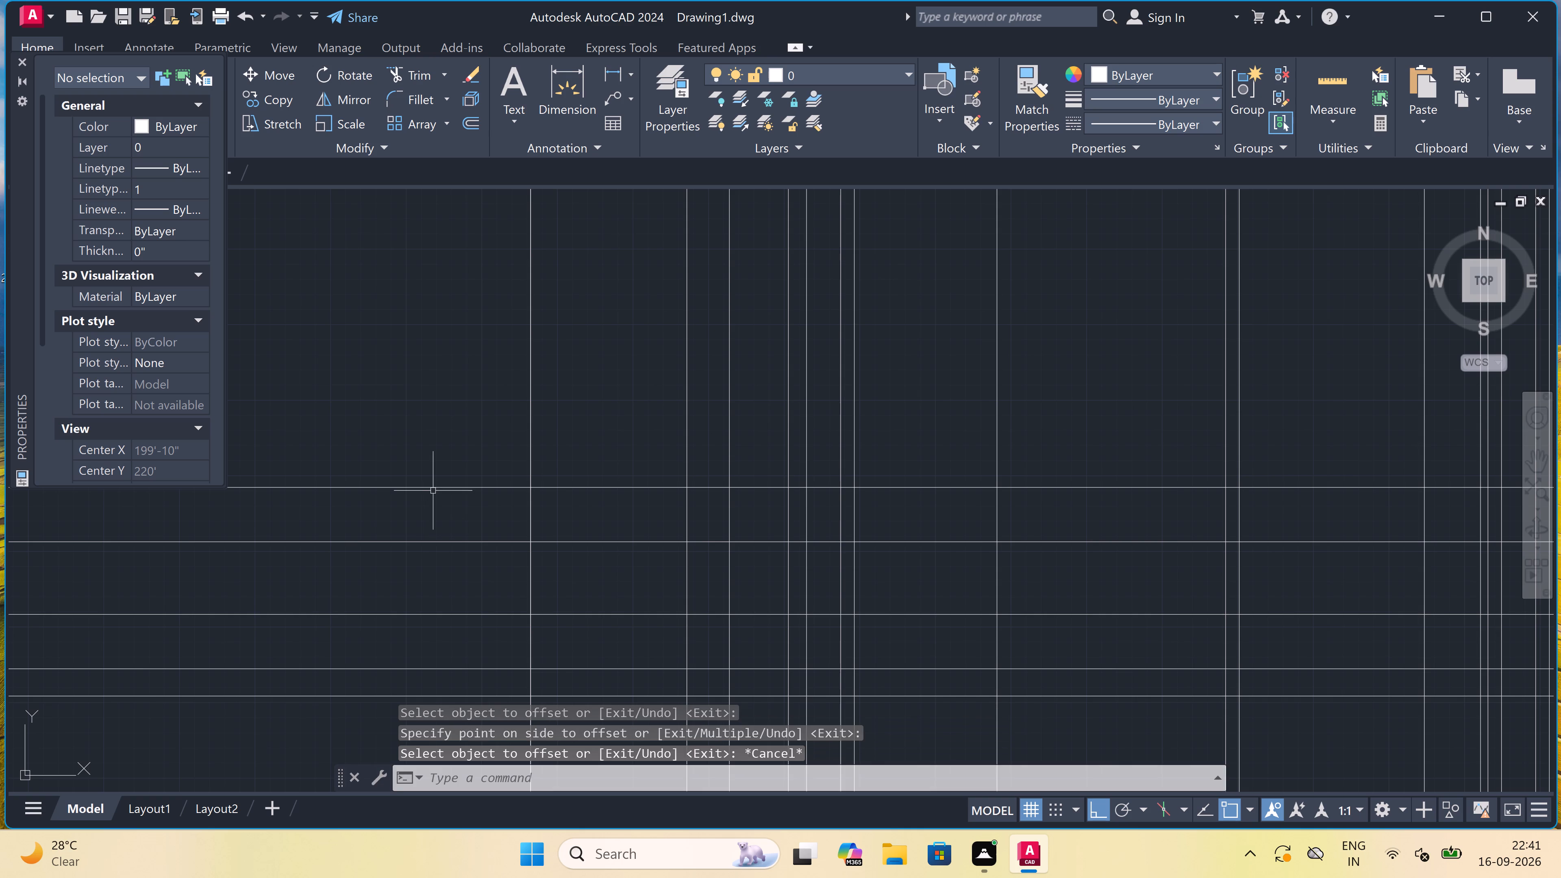
Offset the new topmost horizontal construction line 6" upward.
key(space)
click(434, 487)
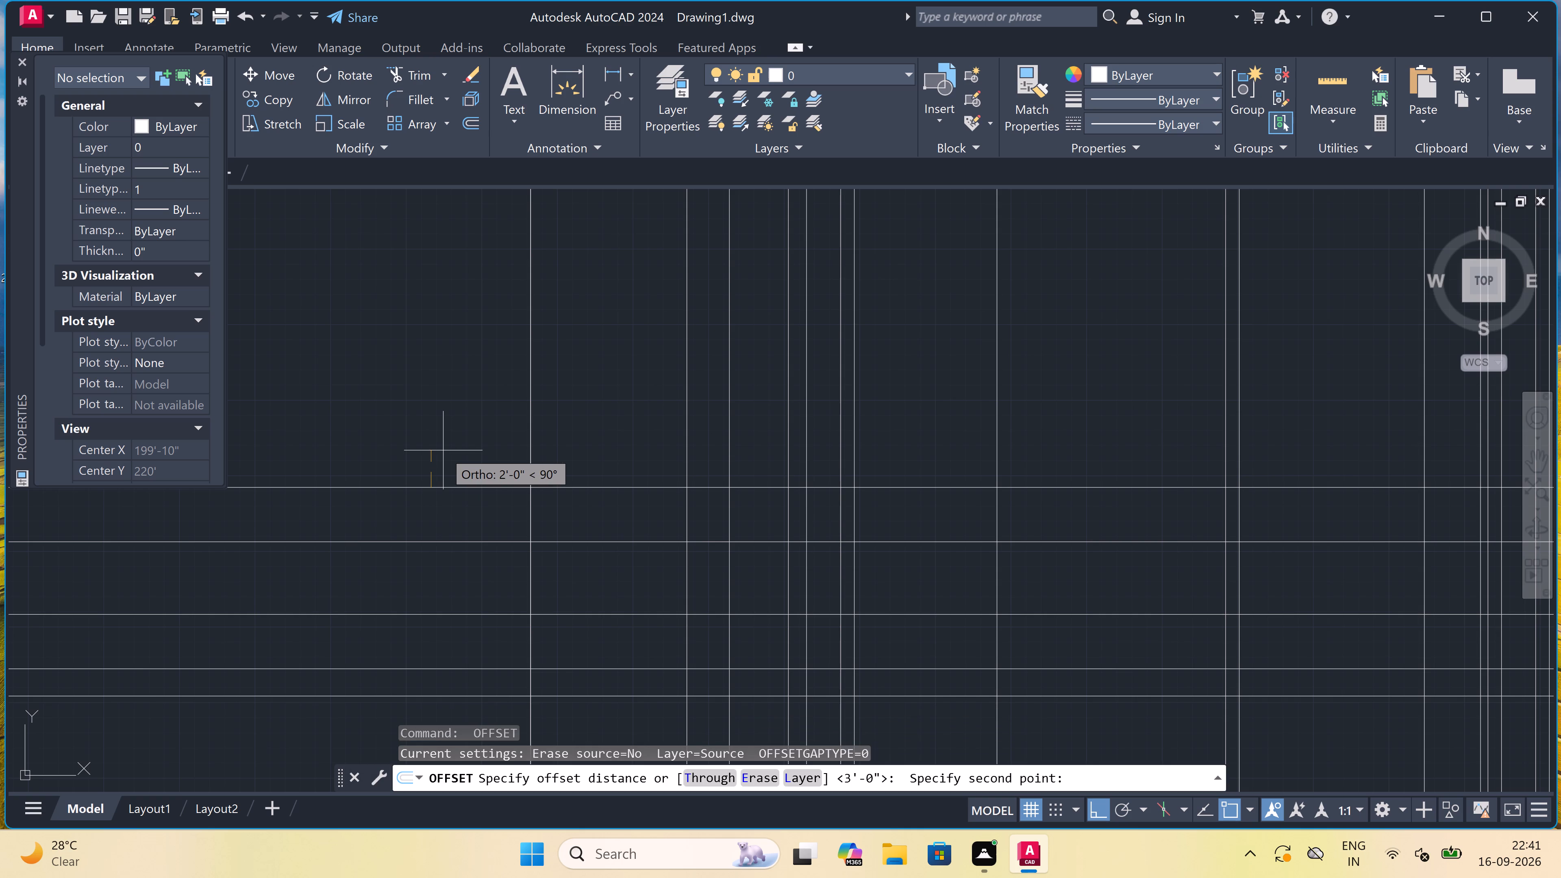
text(6")
key(space)
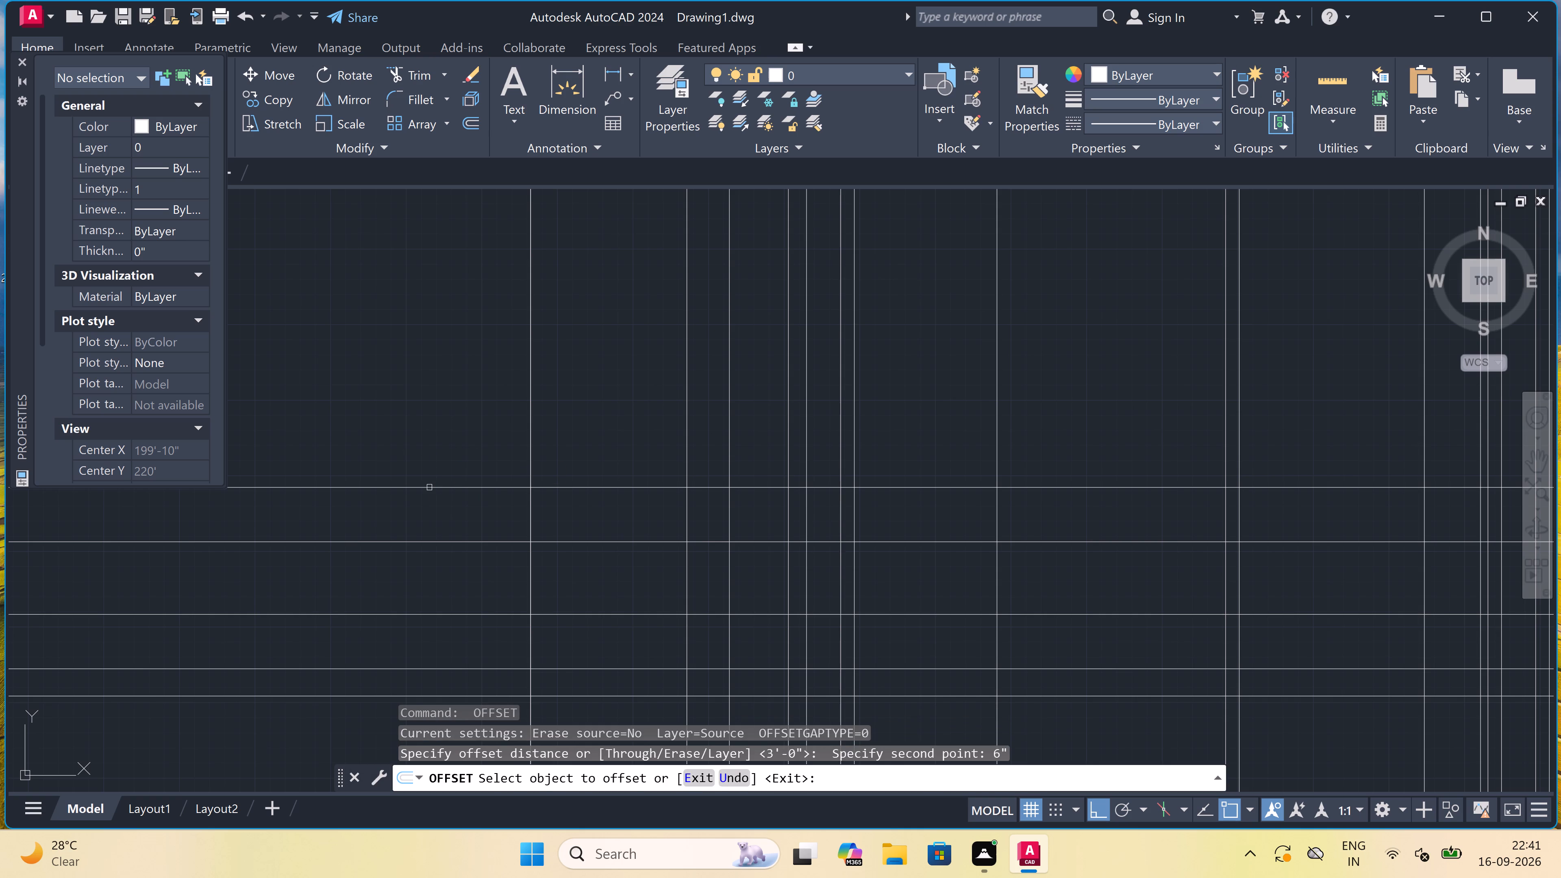
click(429, 488)
click(433, 437)
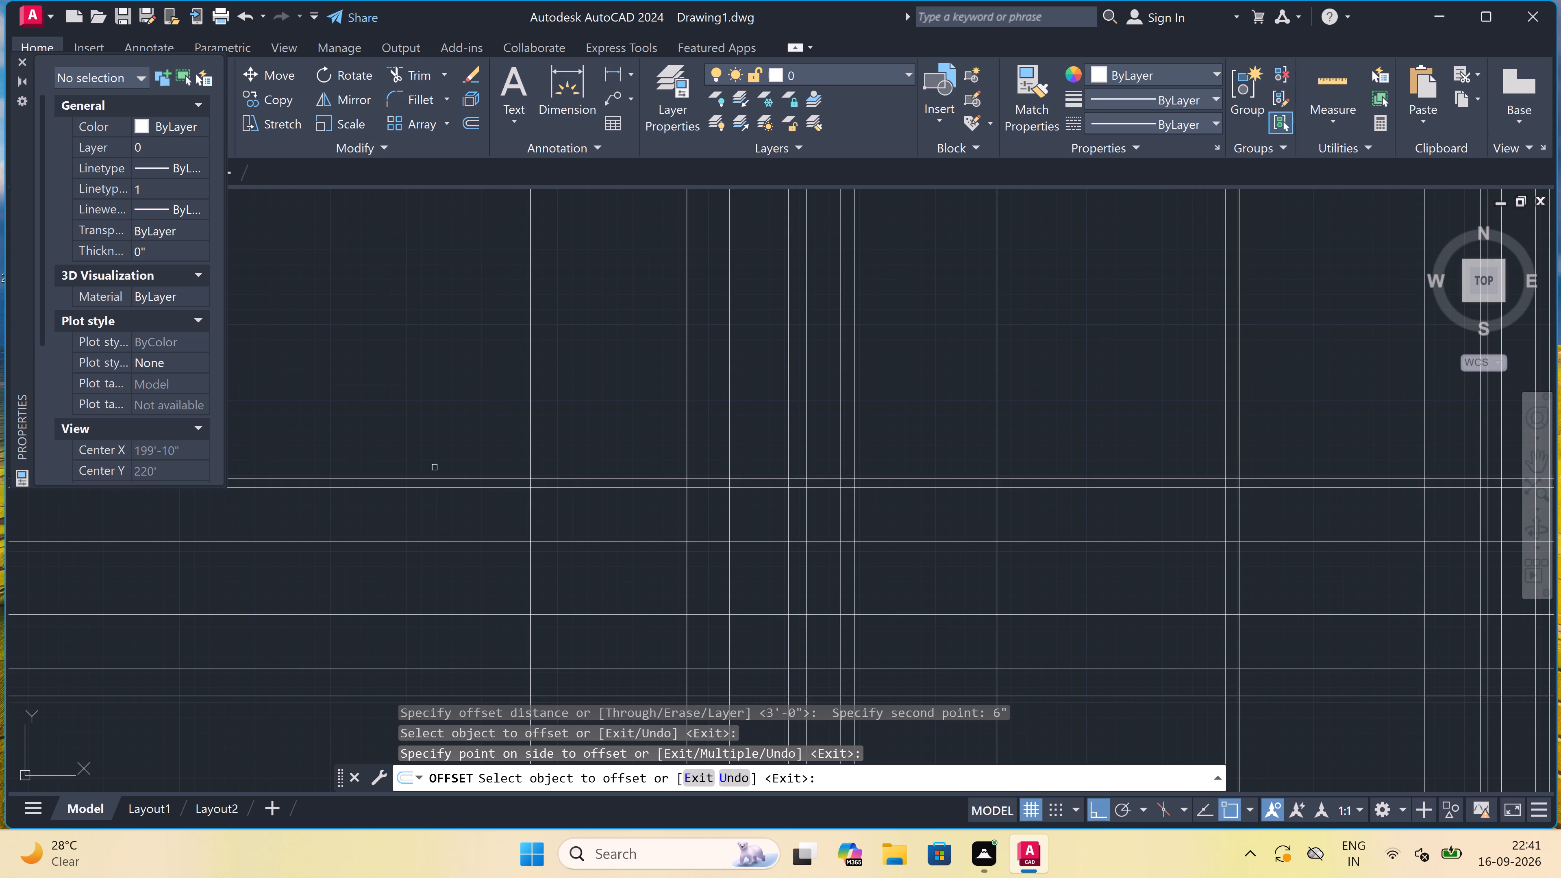
key(Escape)
Offset the upper line of the 6" slab pair 3'6" upward.
key(space)
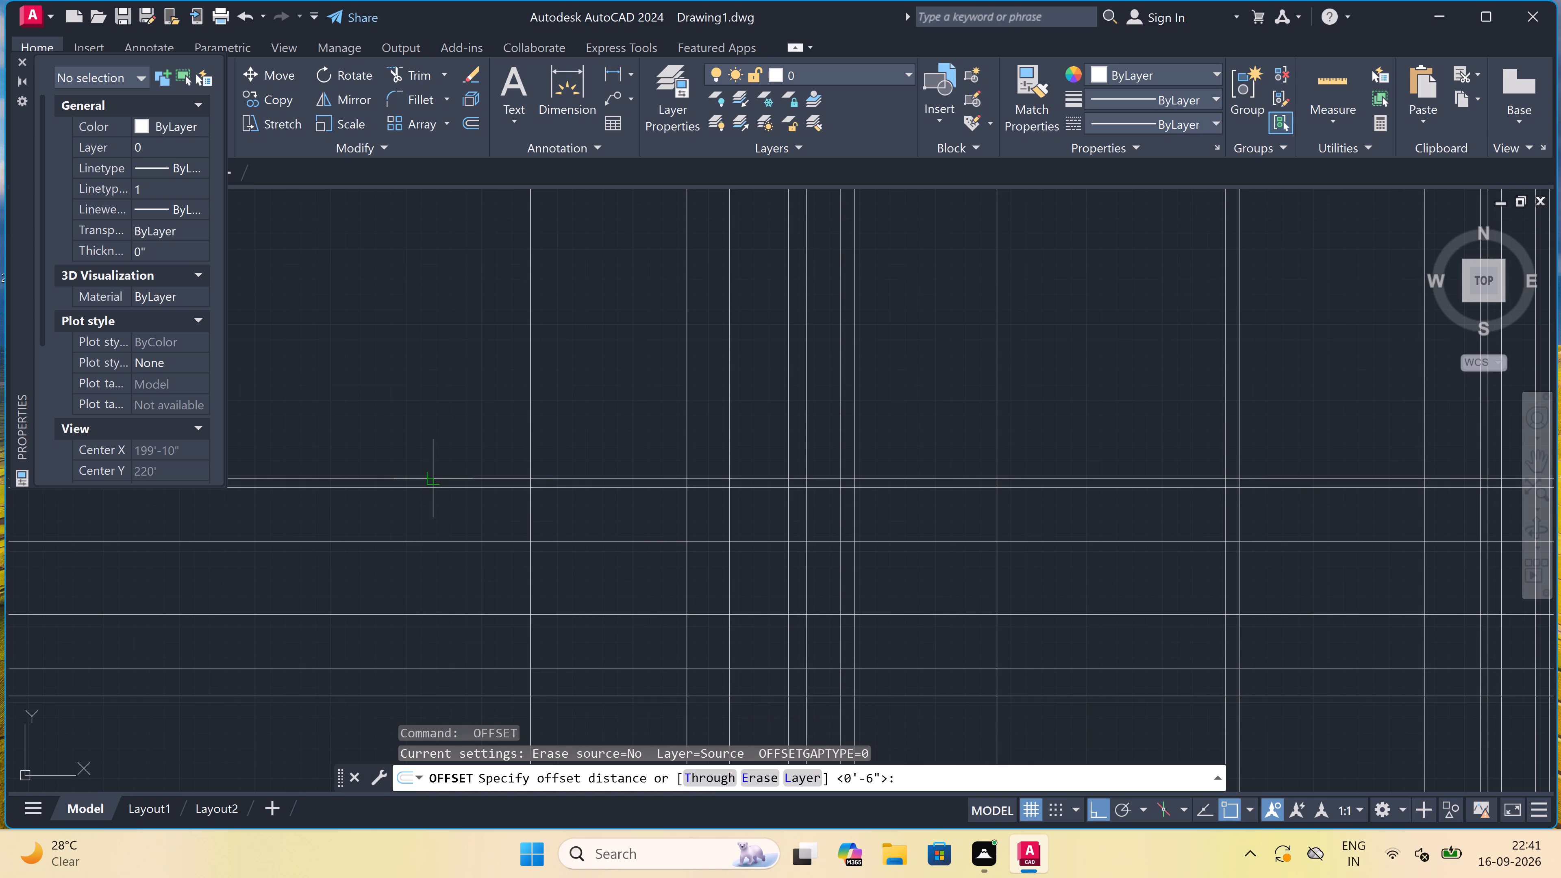
scroll(435, 472, up, 1)
triple_click(435, 480)
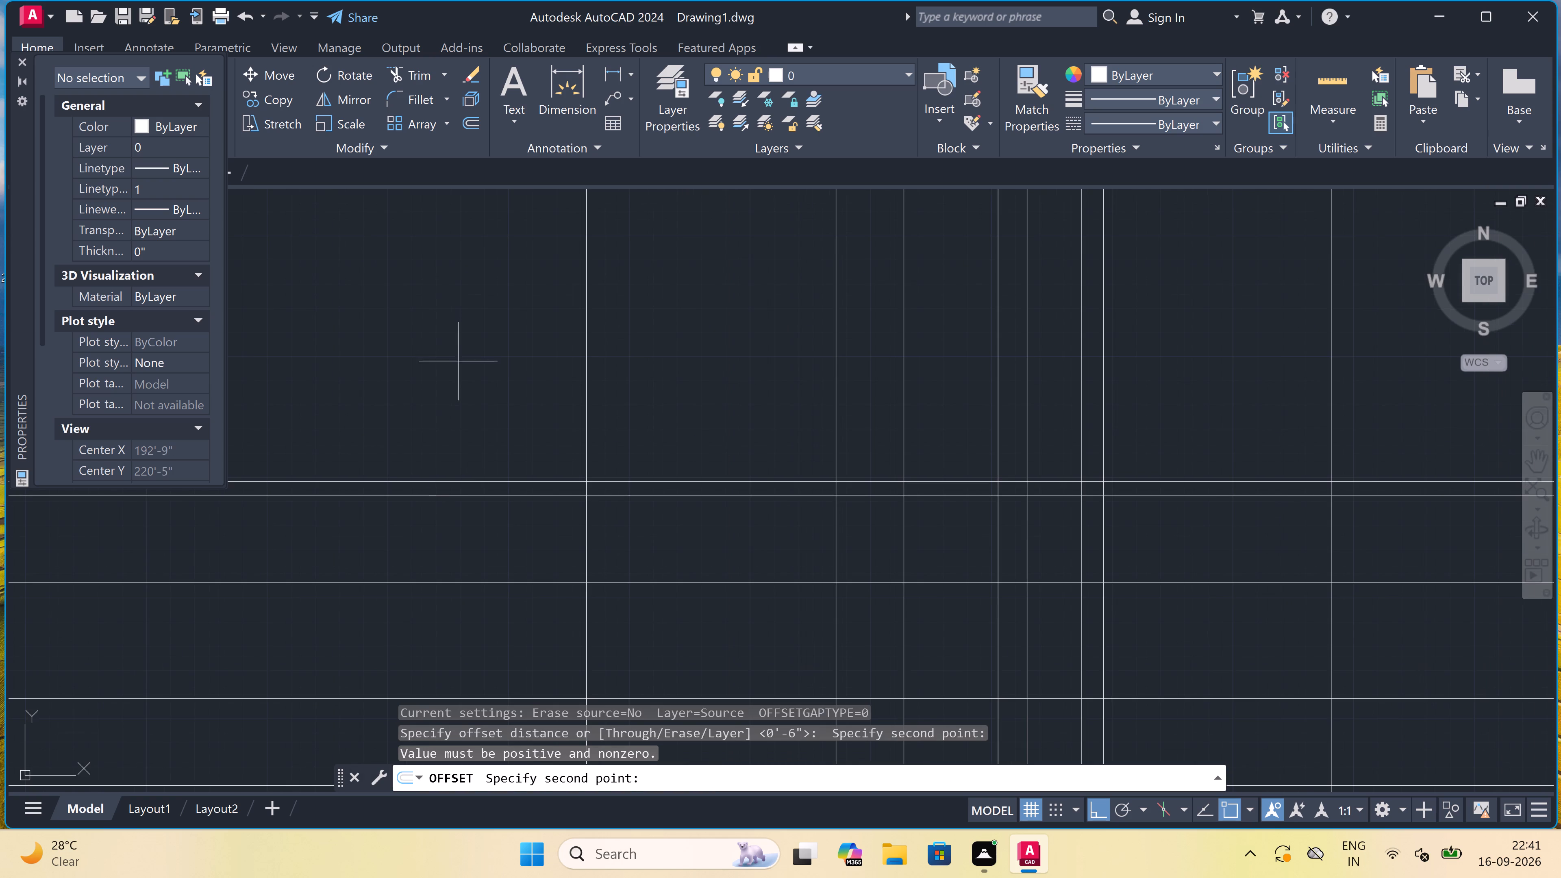
click(432, 478)
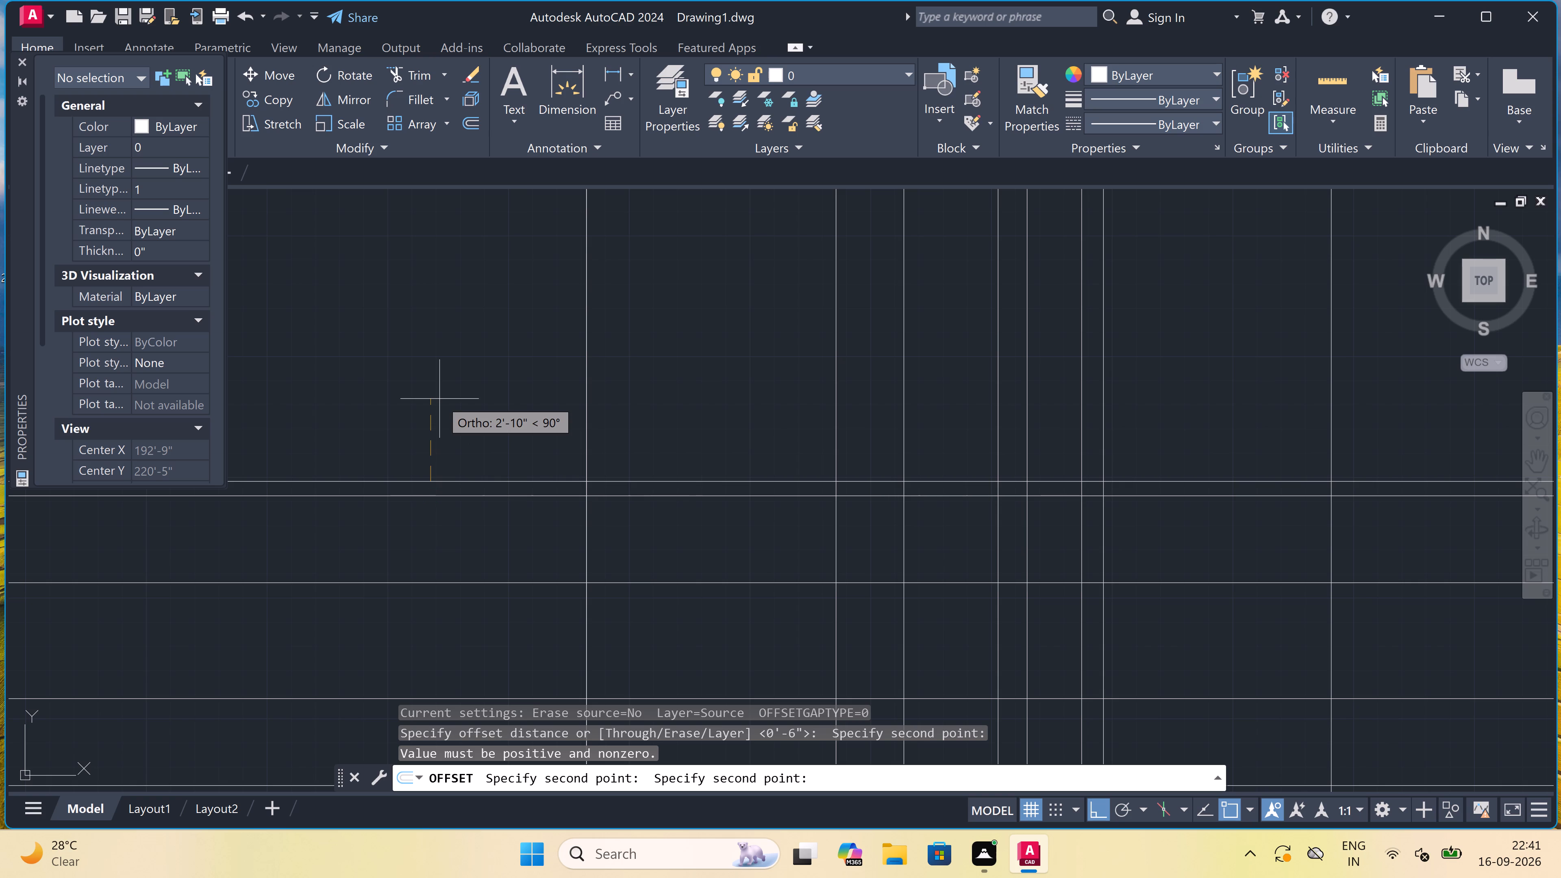
text(3'6")
key(space)
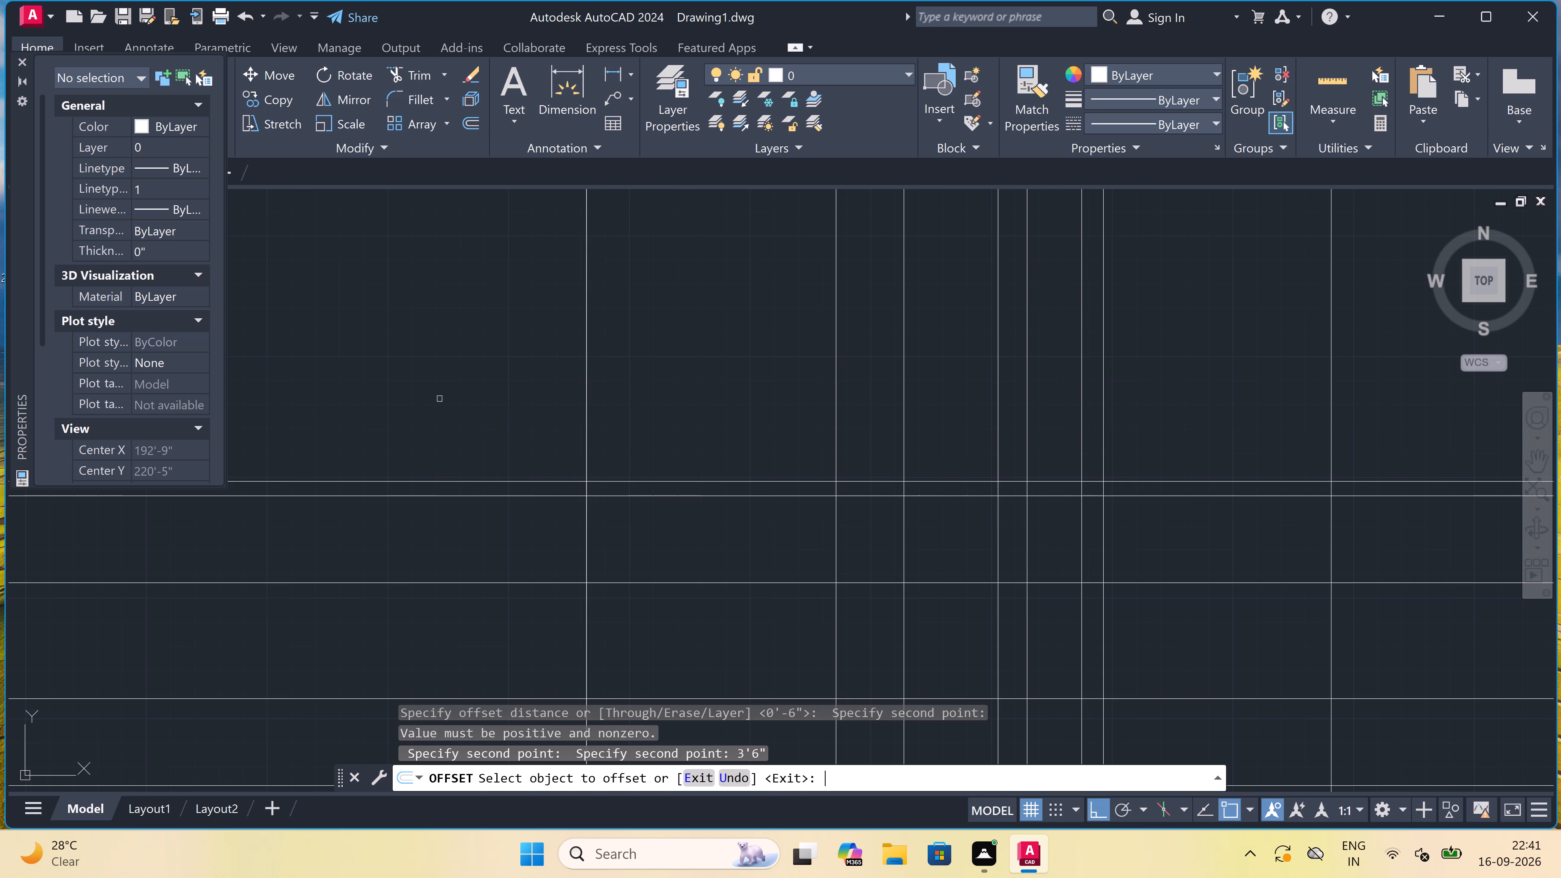
click(430, 479)
click(426, 434)
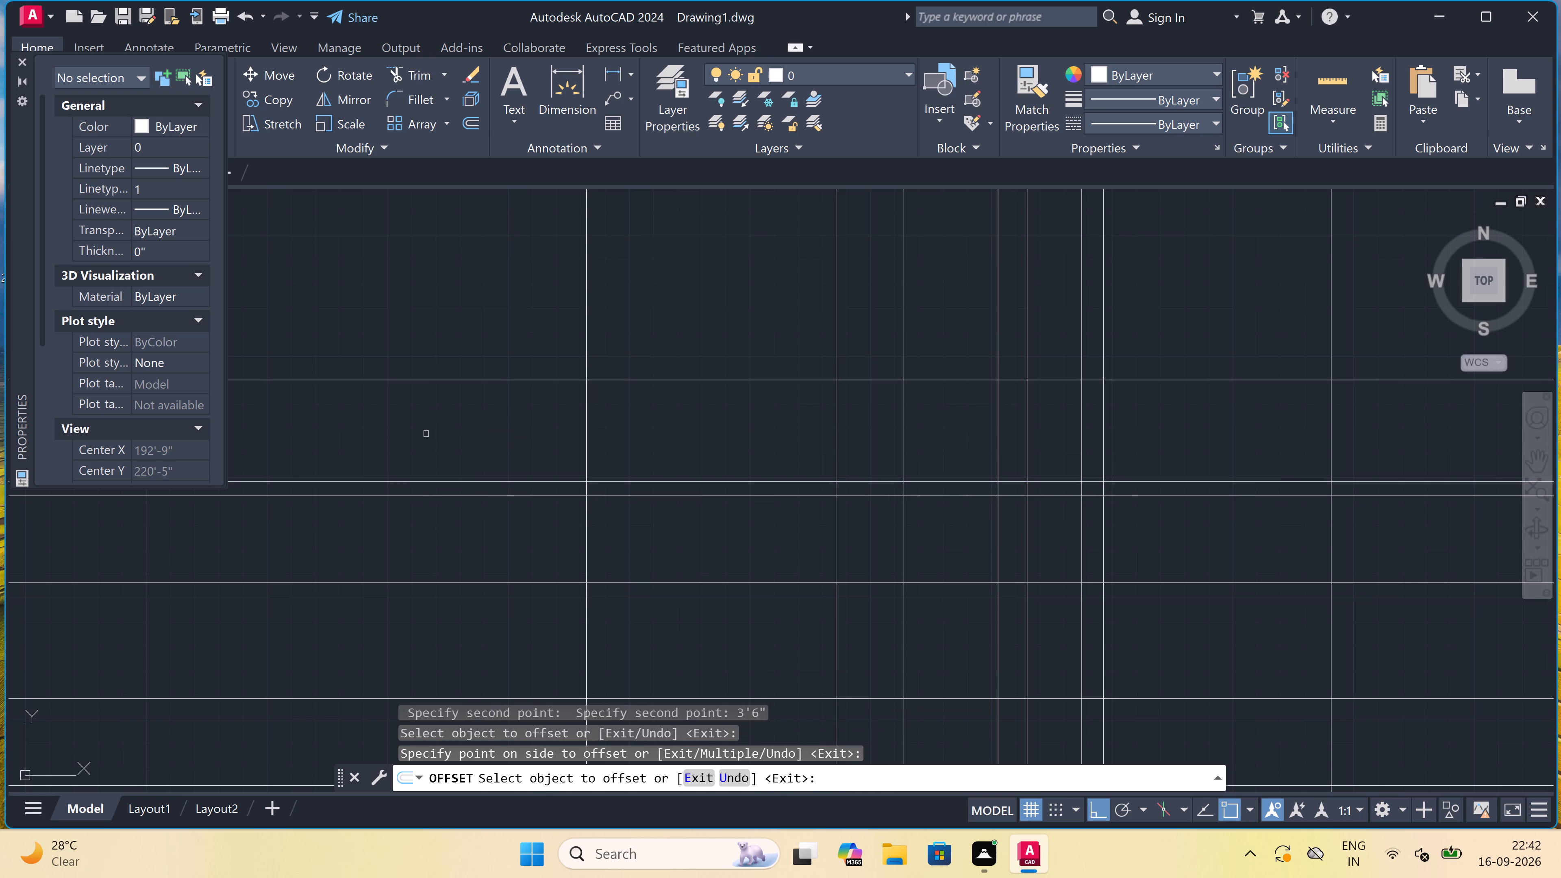
key(Escape)
Trim the vertical lines above the topmost horizontal and the horizontal lines extending beyond the outermost verticals on both sides.
scroll(456, 384, down, 4)
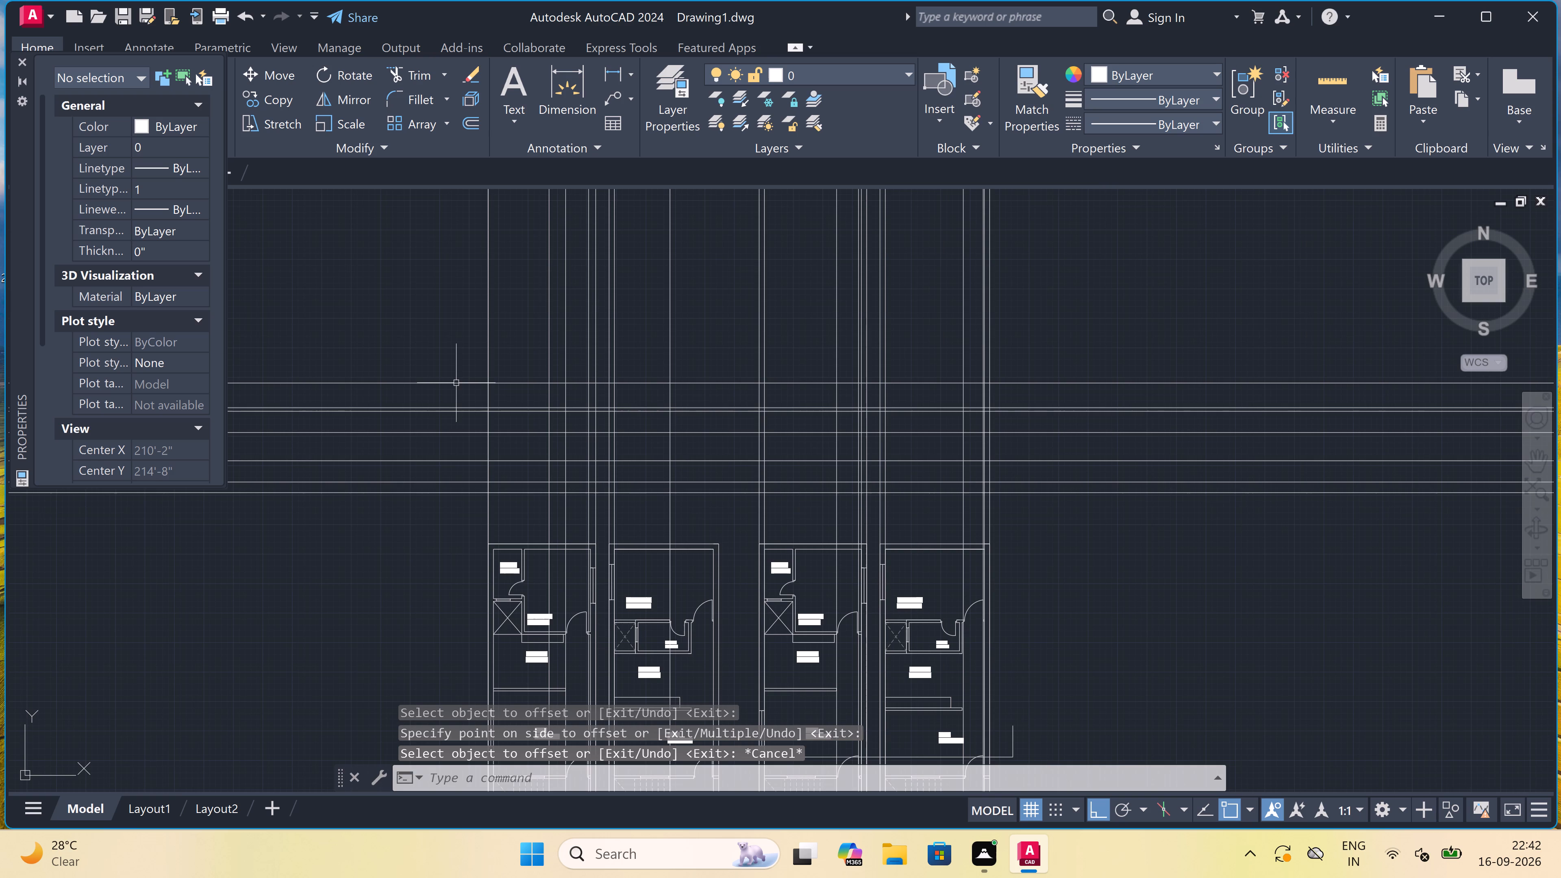
text(TR)
key(space)
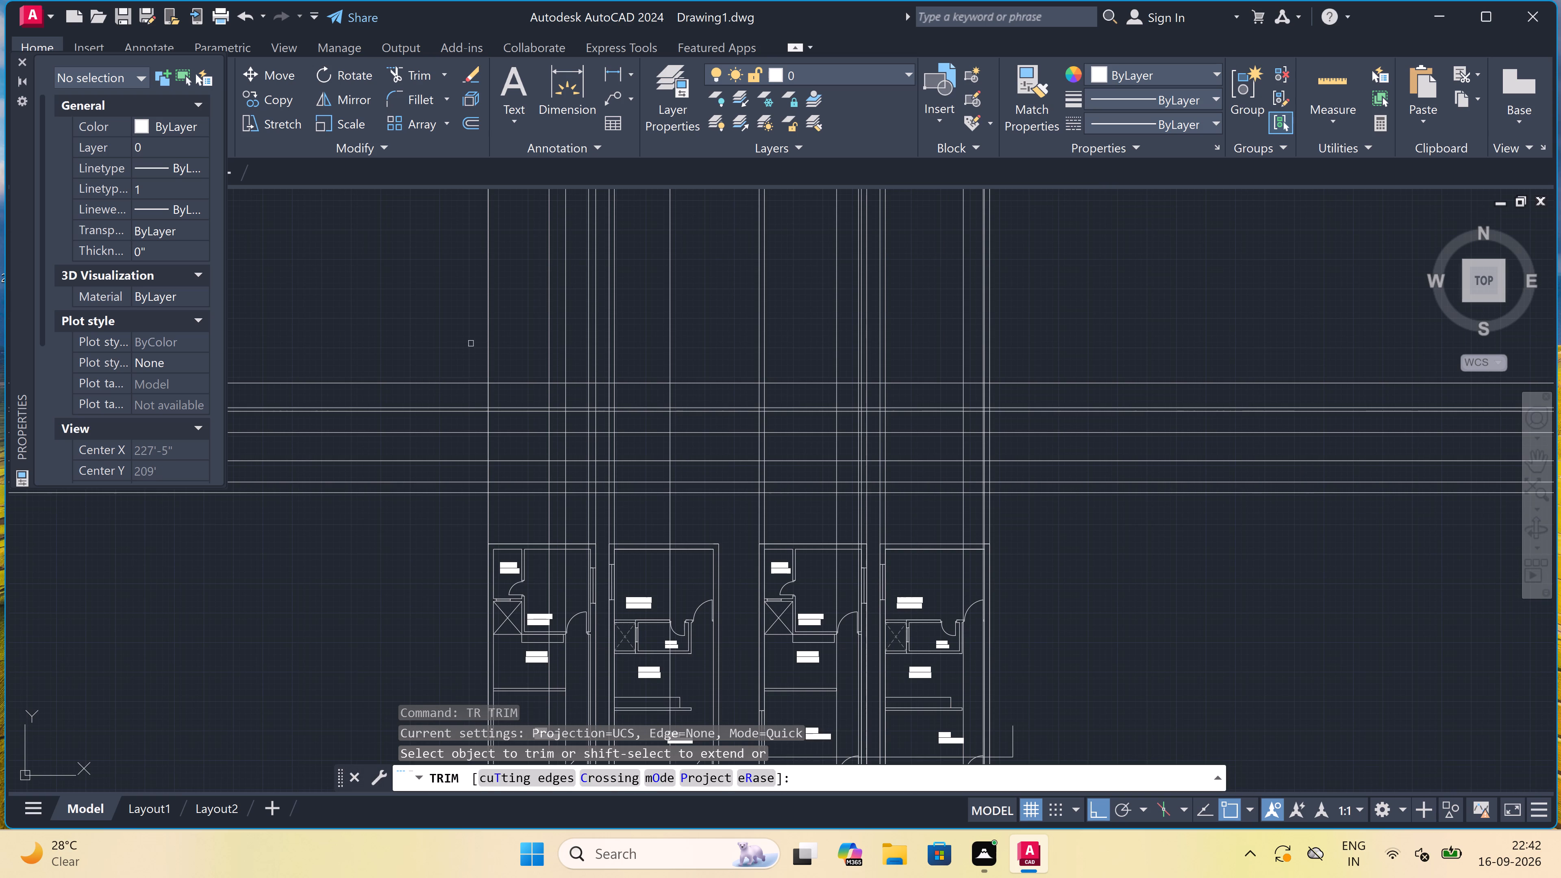
click(471, 343)
click(1020, 337)
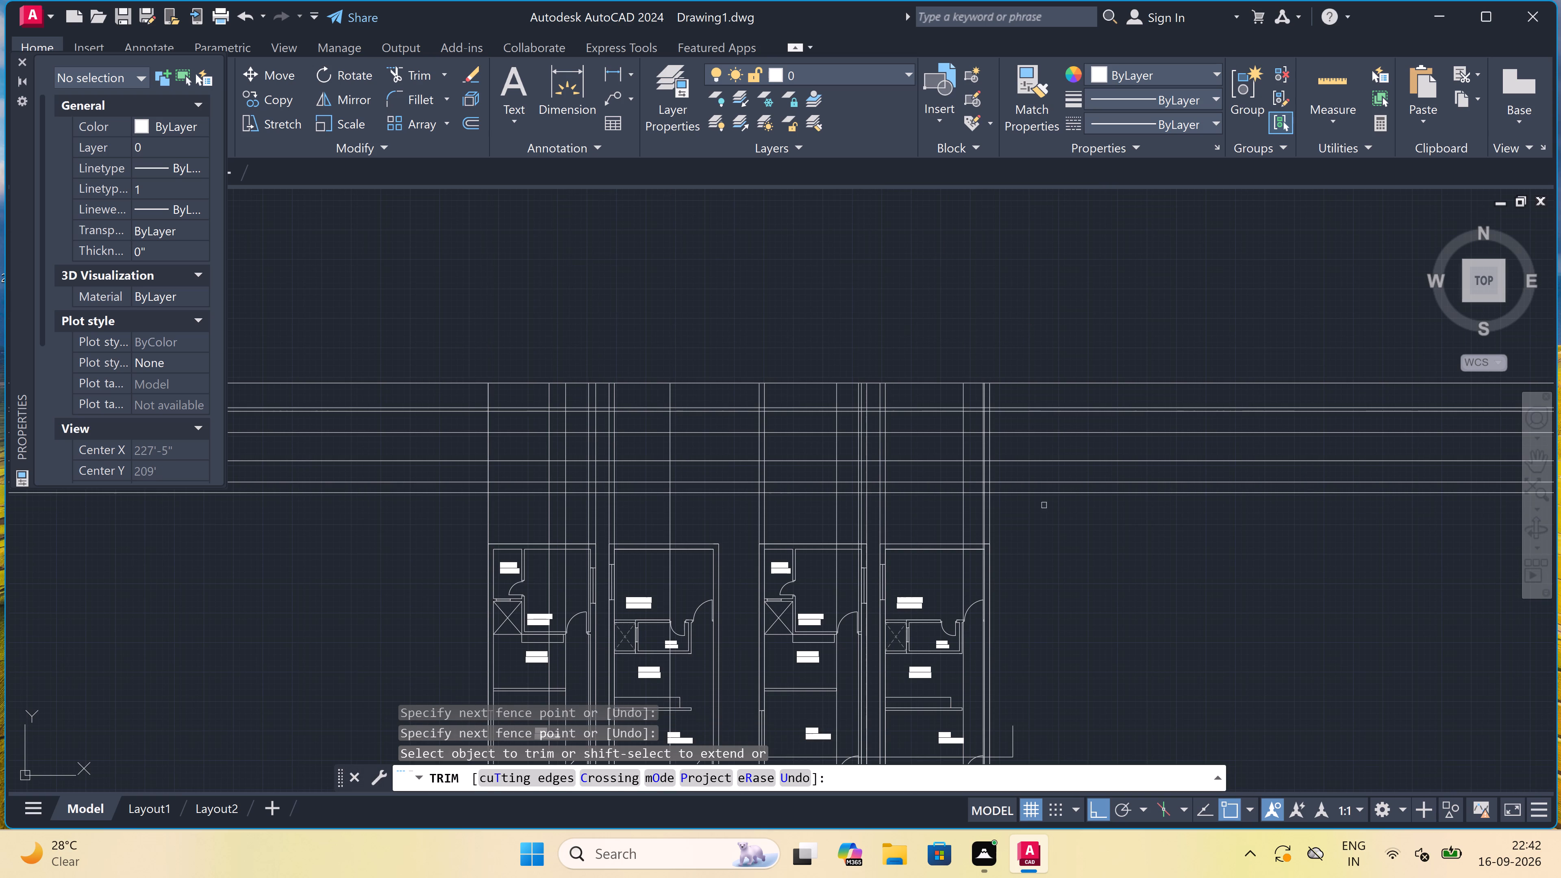
double_click(1048, 523)
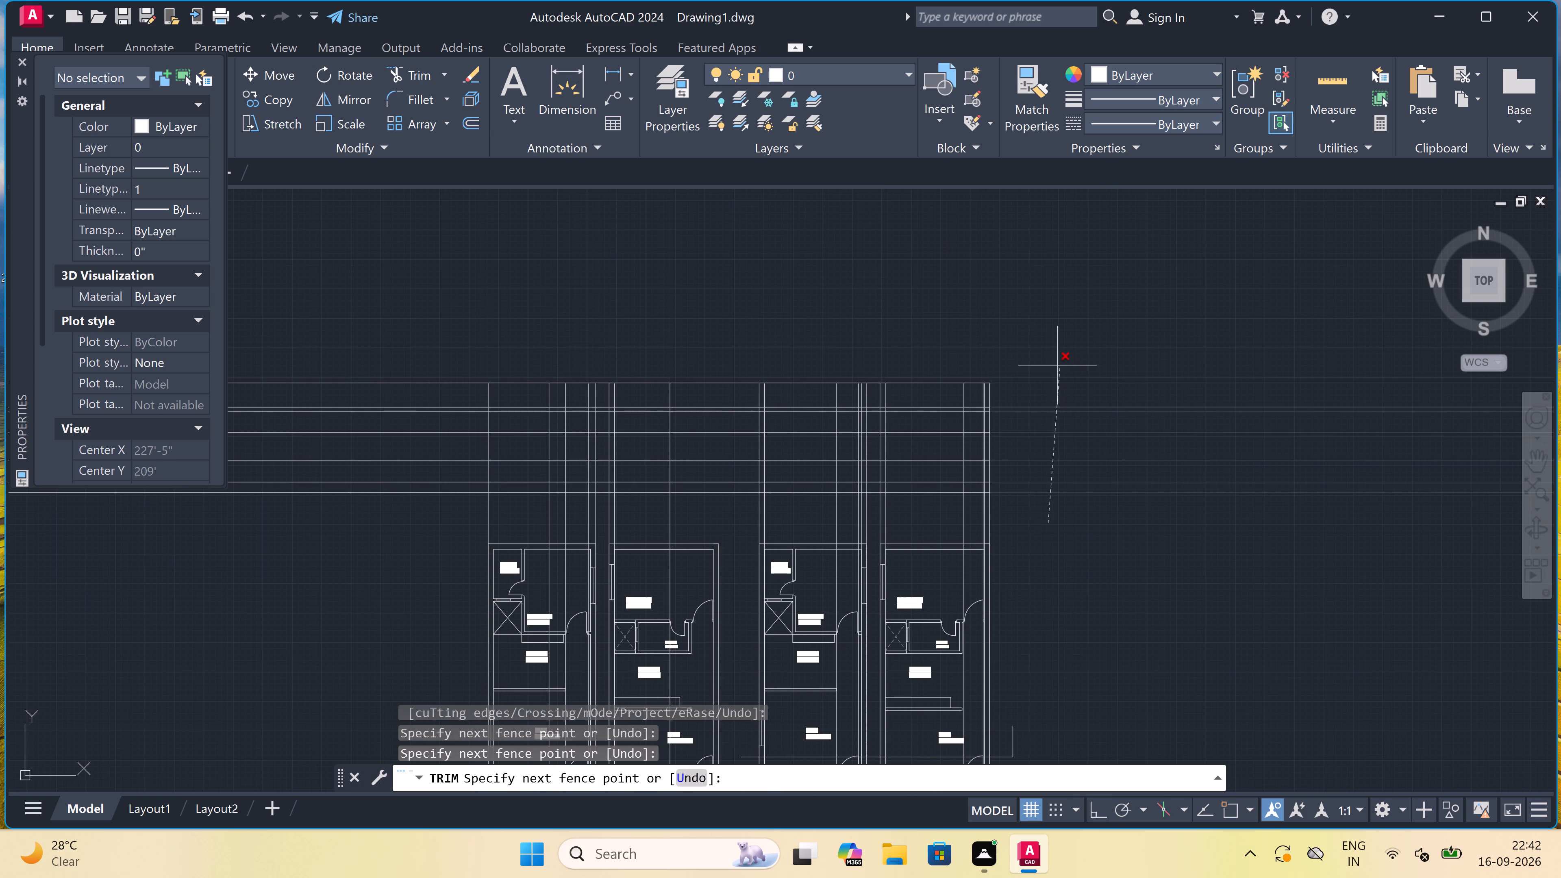
click(1054, 363)
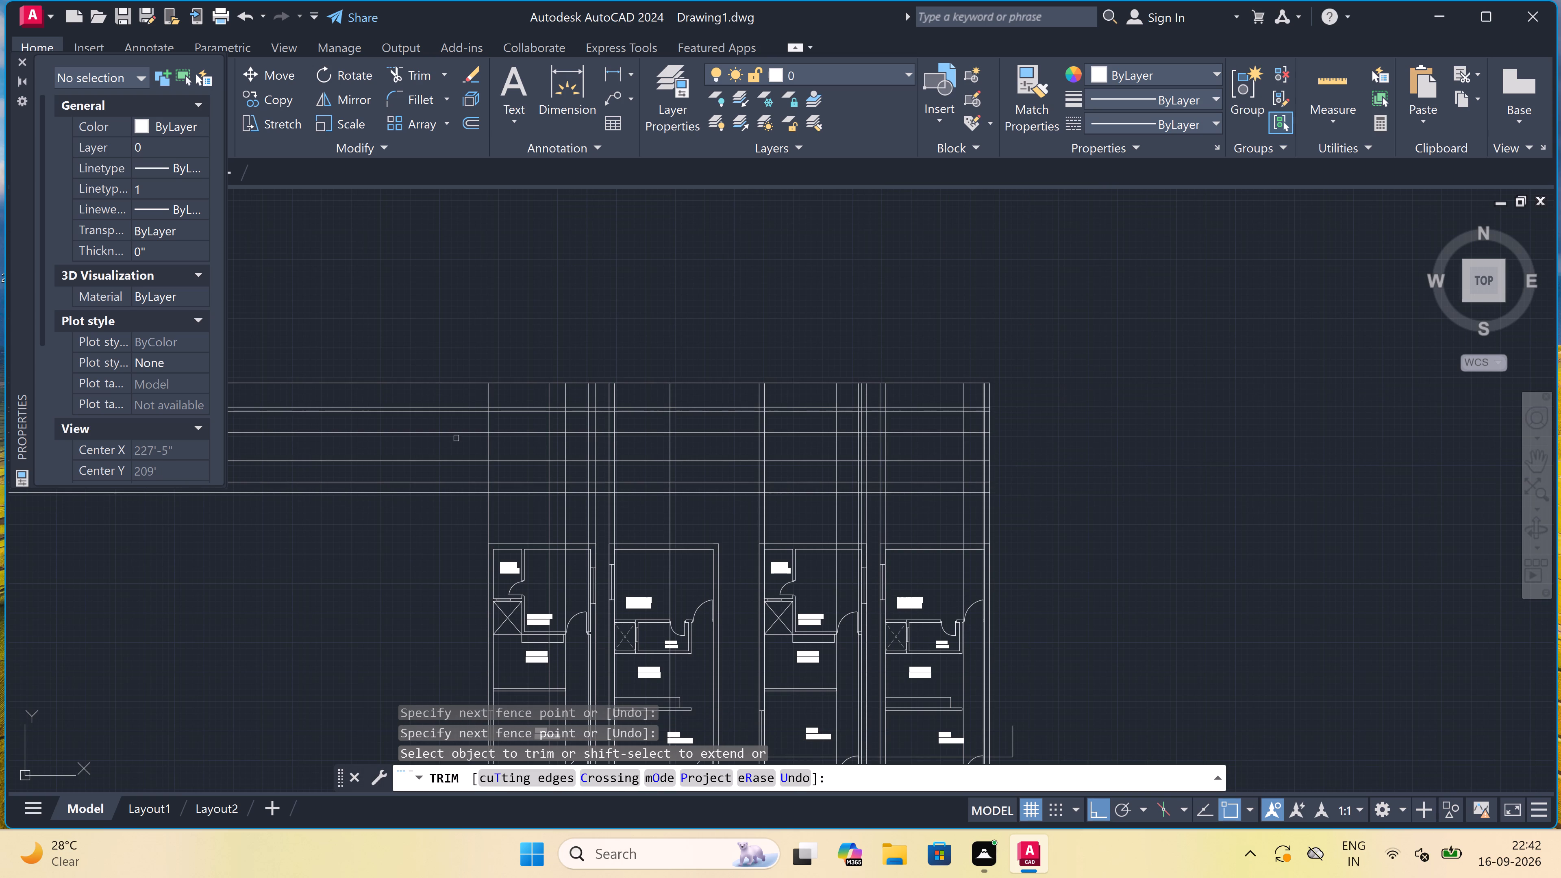
click(431, 500)
click(437, 340)
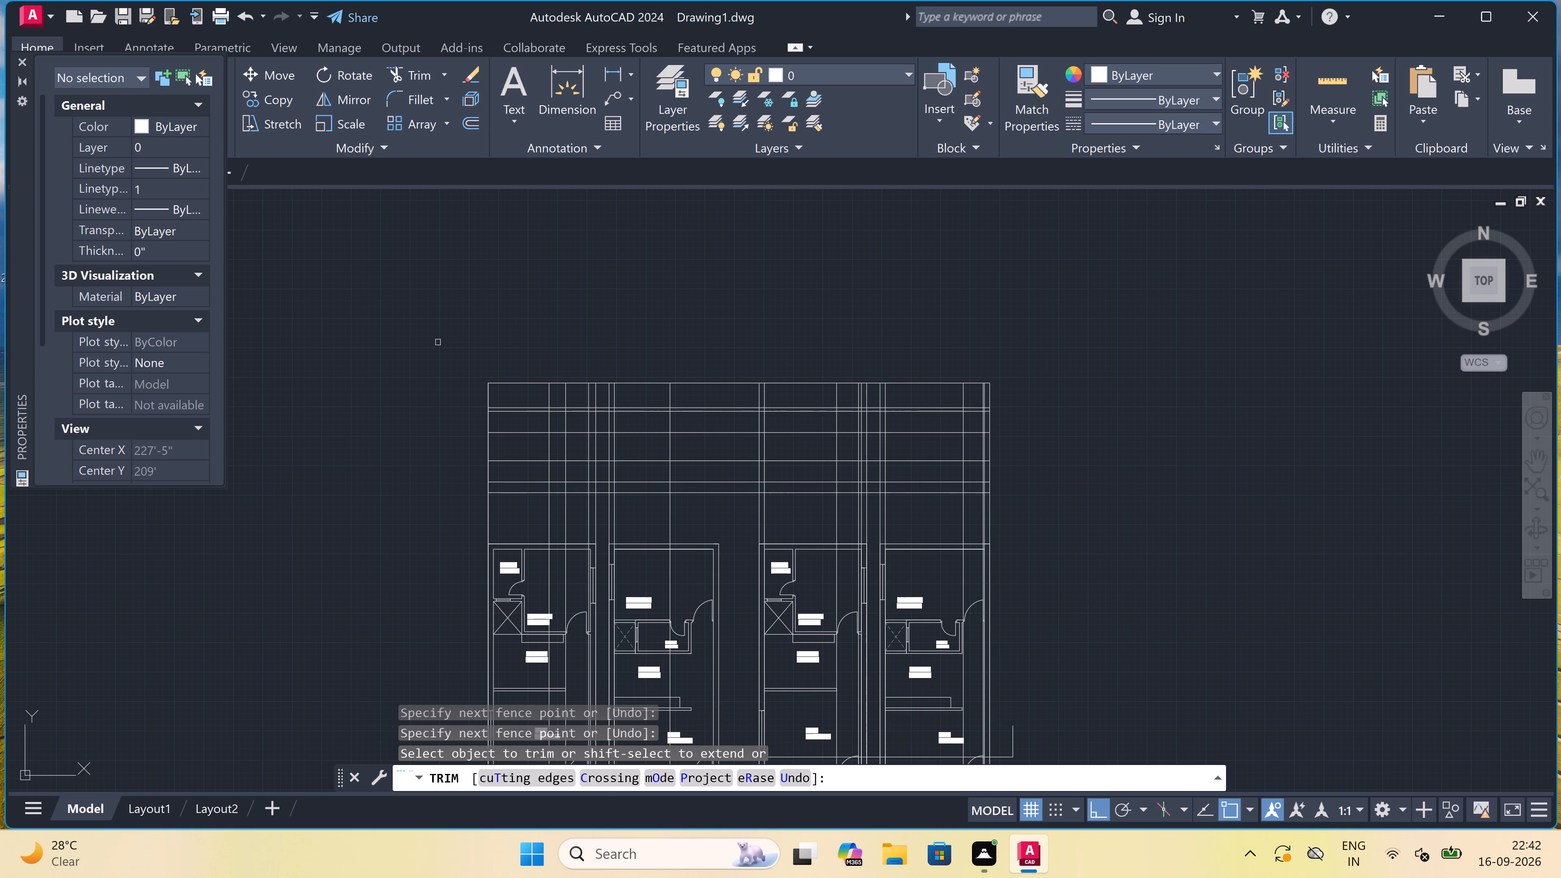
Trim the first six inner verticals beside the elevation's left edge out of the 3'6" top band and the 6" slab band.
scroll(546, 382, down, 2)
scroll(546, 388, up, 2)
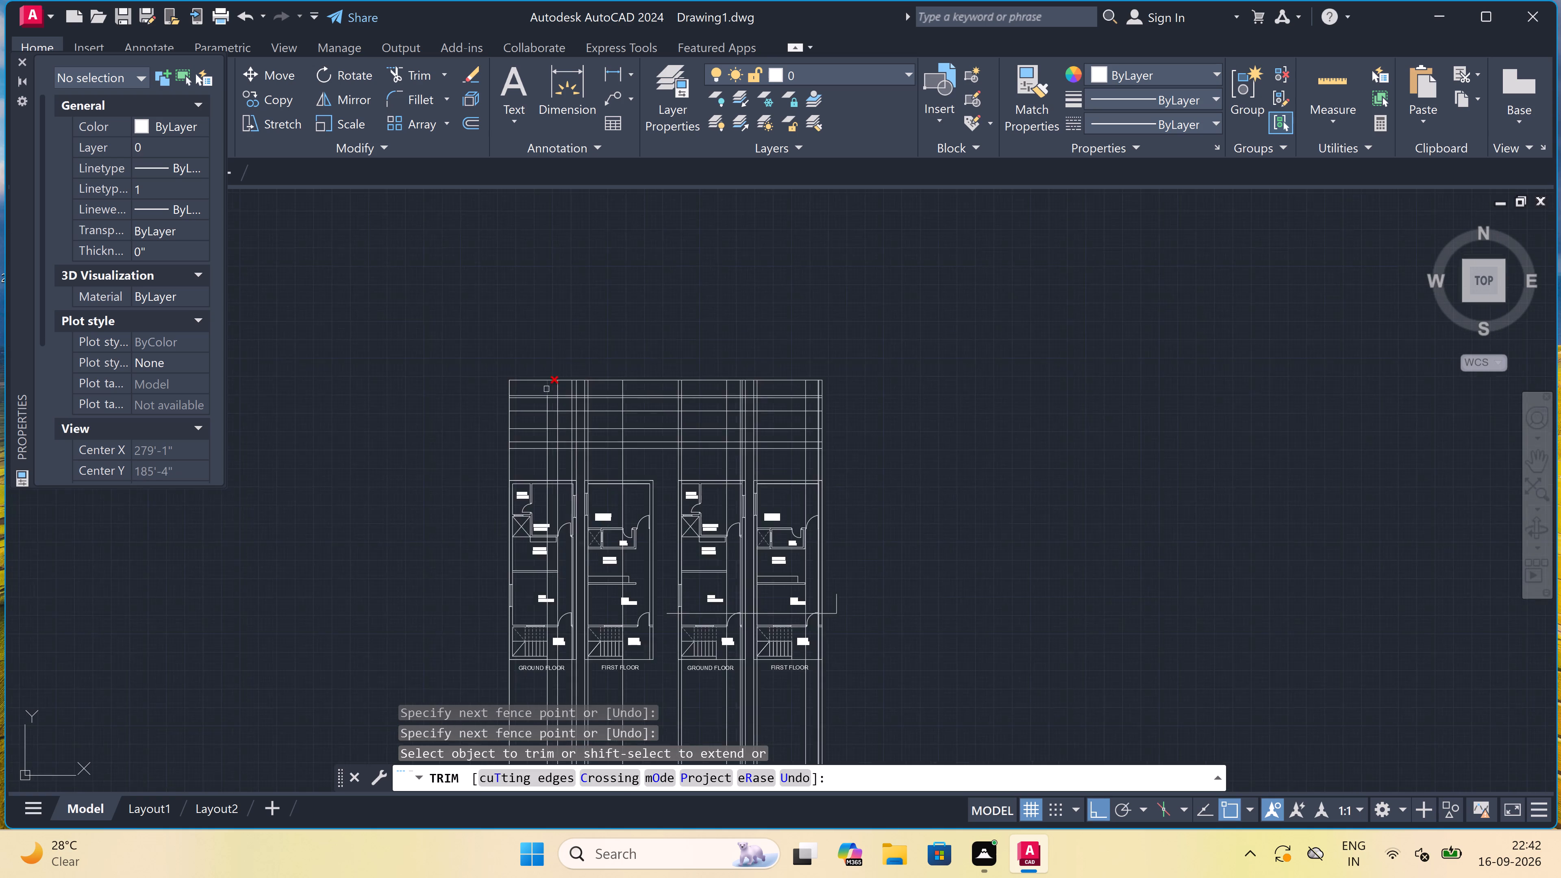
scroll(539, 388, up, 3)
drag(540, 388, 548, 388)
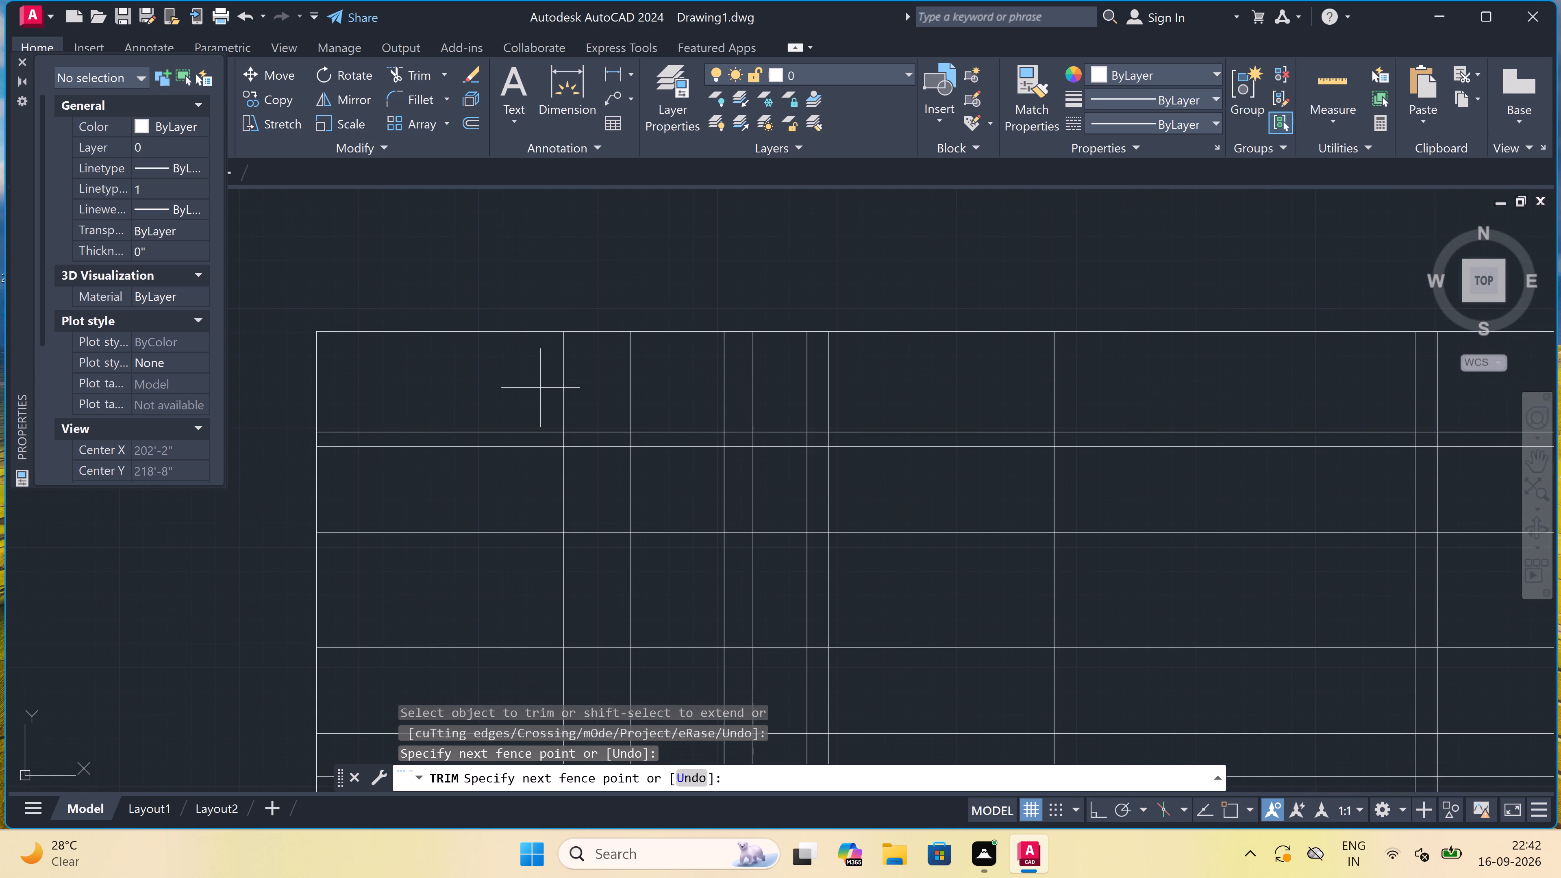
click(865, 355)
scroll(835, 406, up, 2)
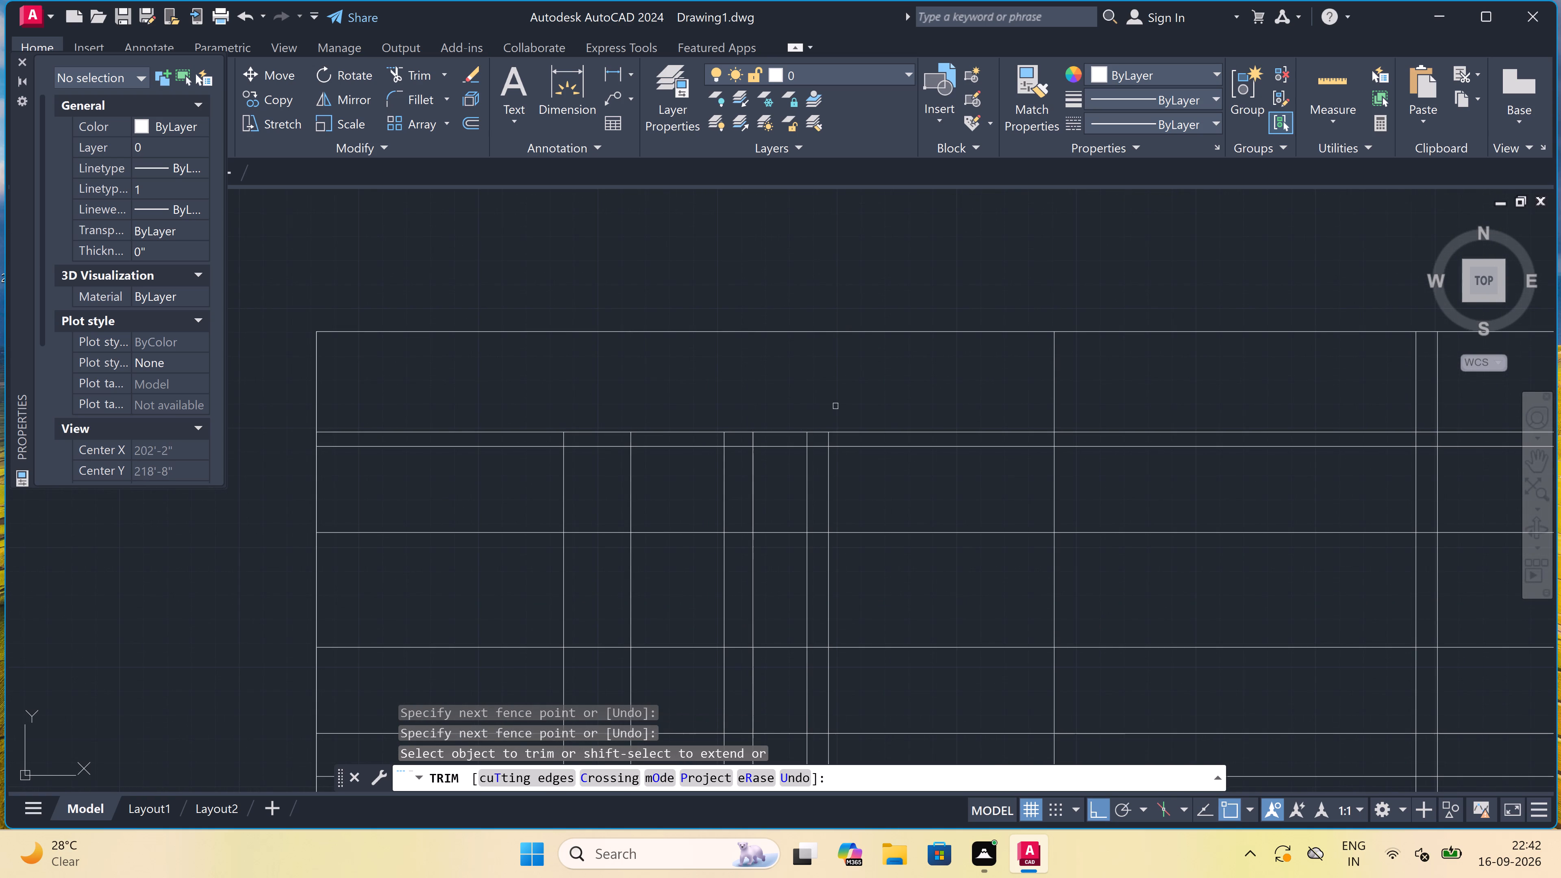
scroll(837, 418, down, 1)
scroll(823, 449, down, 1)
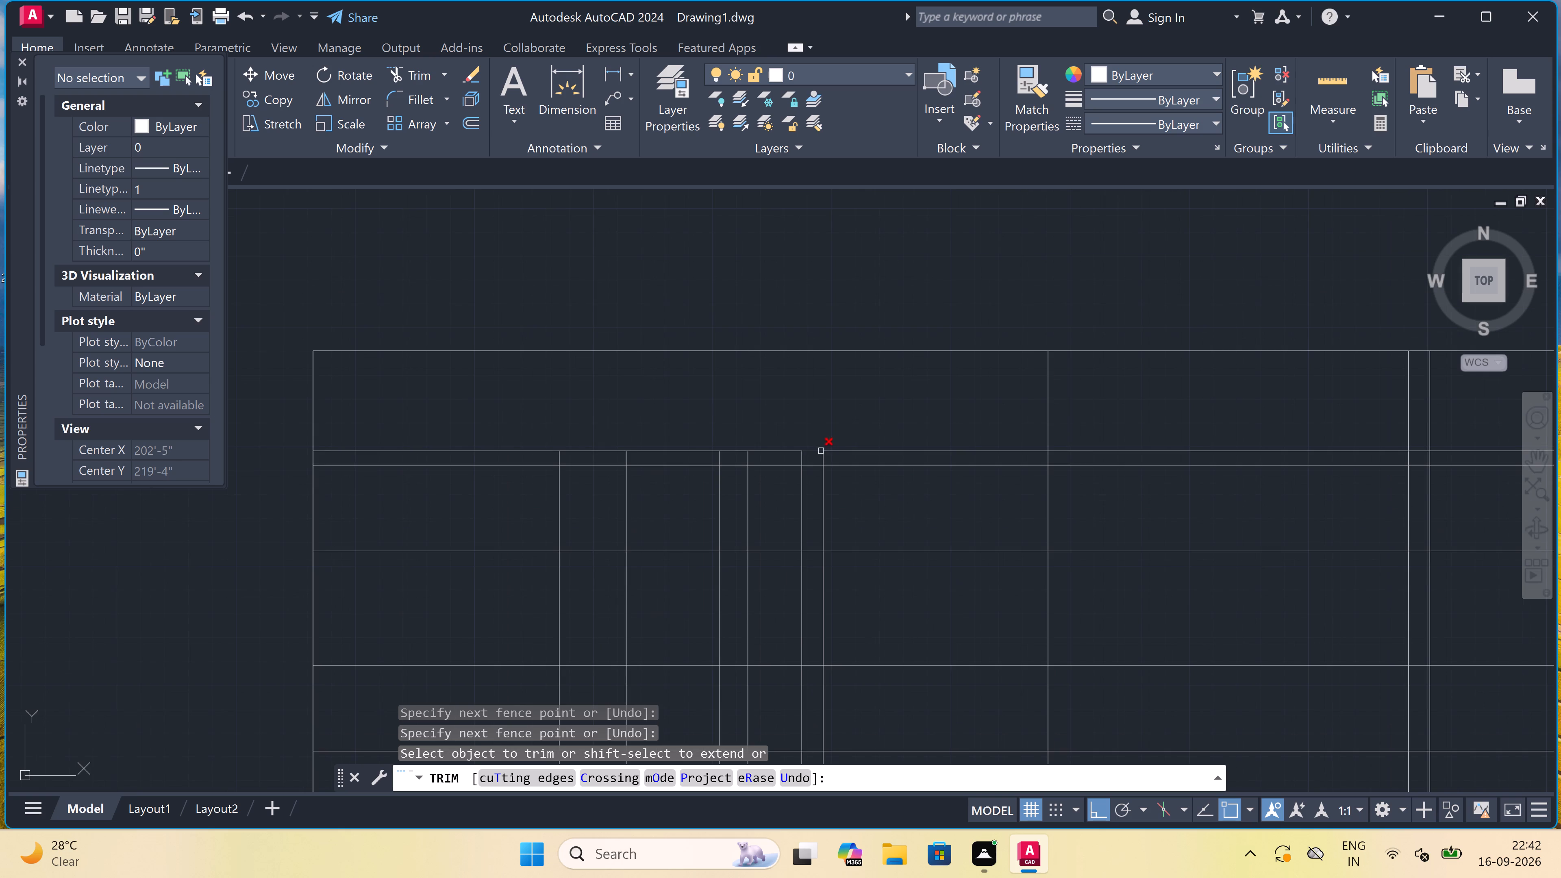
scroll(820, 458, up, 2)
click(846, 458)
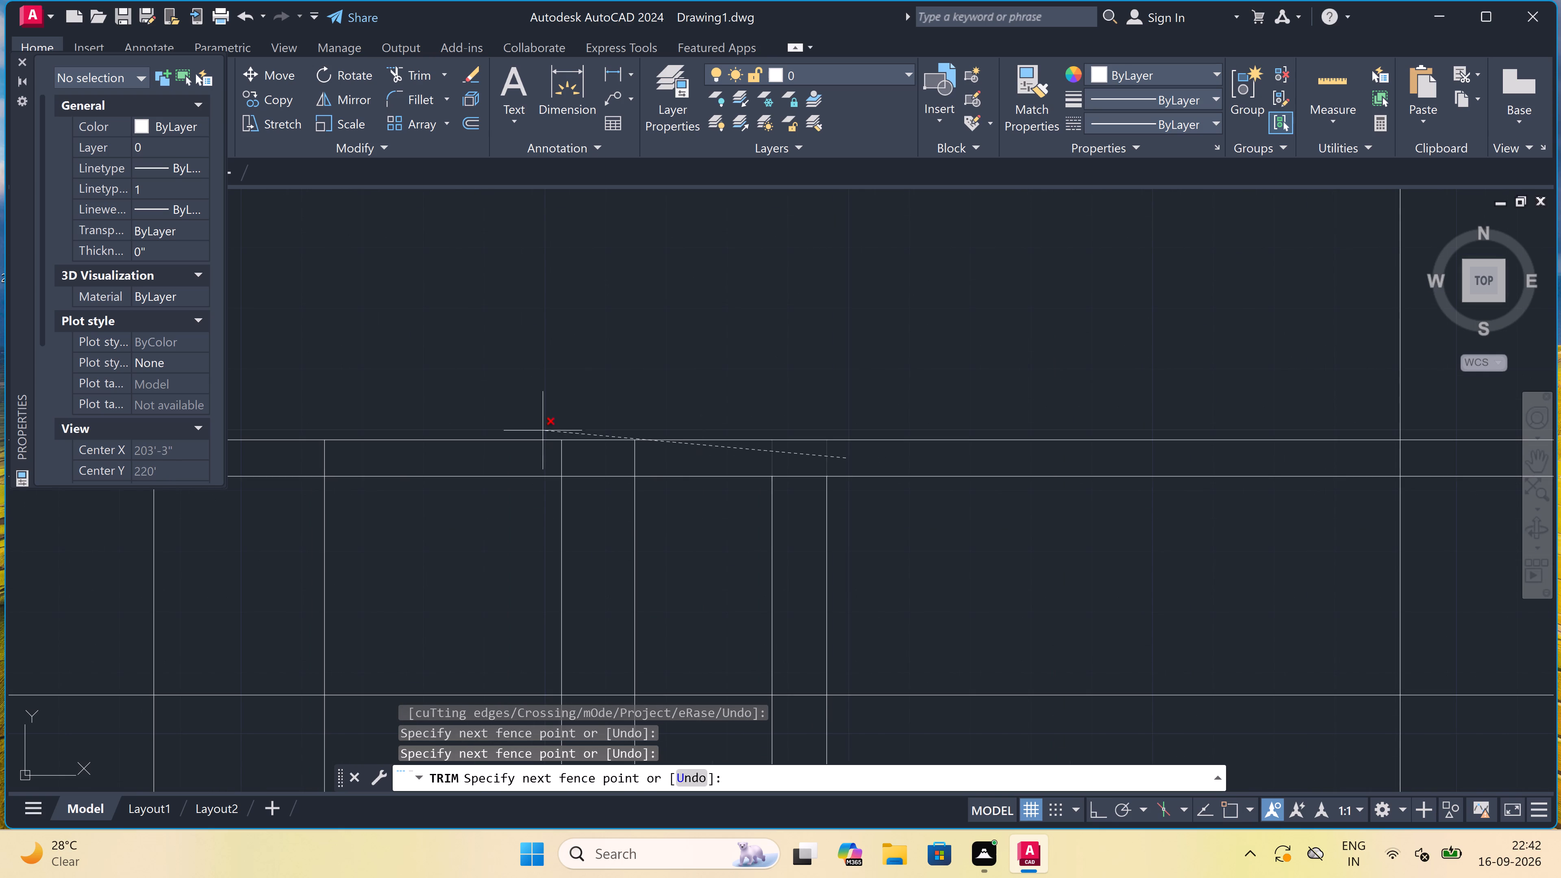
scroll(453, 418, down, 3)
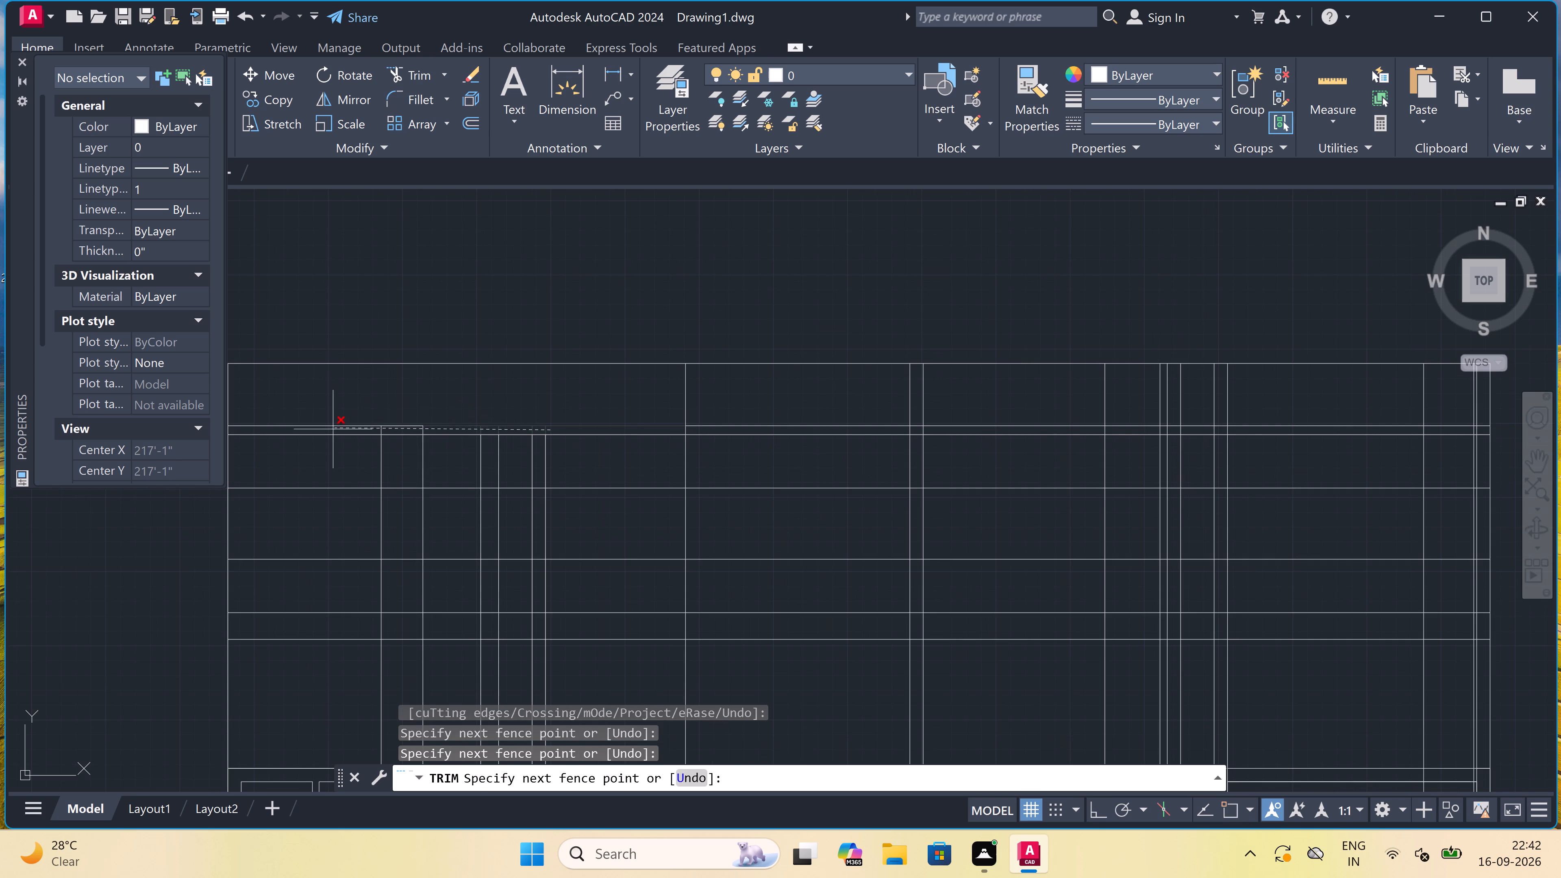
scroll(330, 432, up, 6)
click(340, 420)
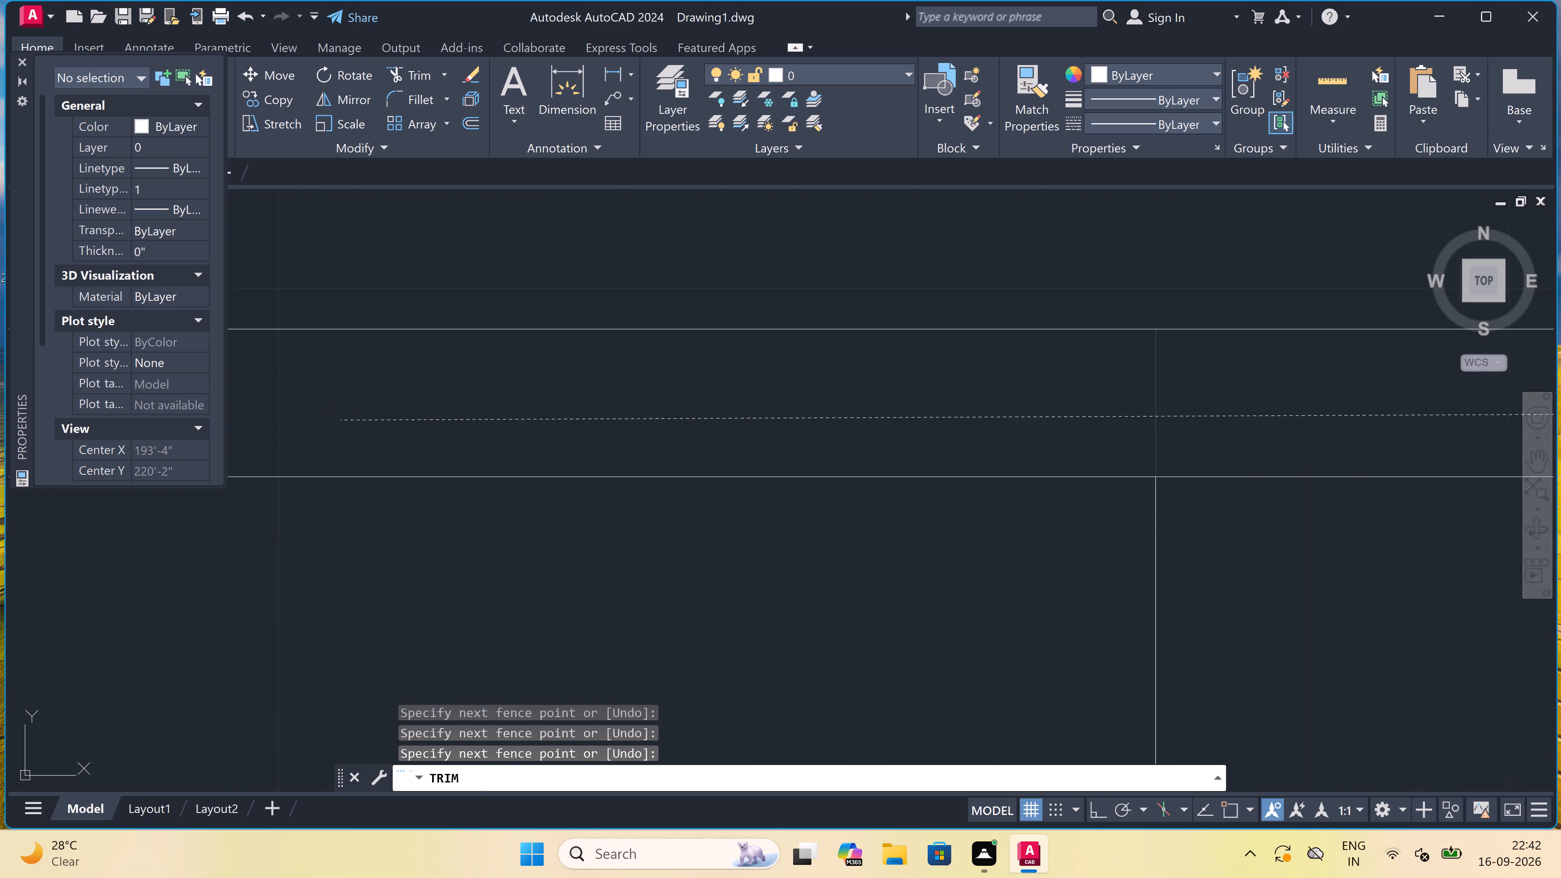
Close the Properties palette.
click(18, 60)
Examine the stair, door and porch area of the ground floor plan in relation to the projected vertical lines.
scroll(407, 345, down, 3)
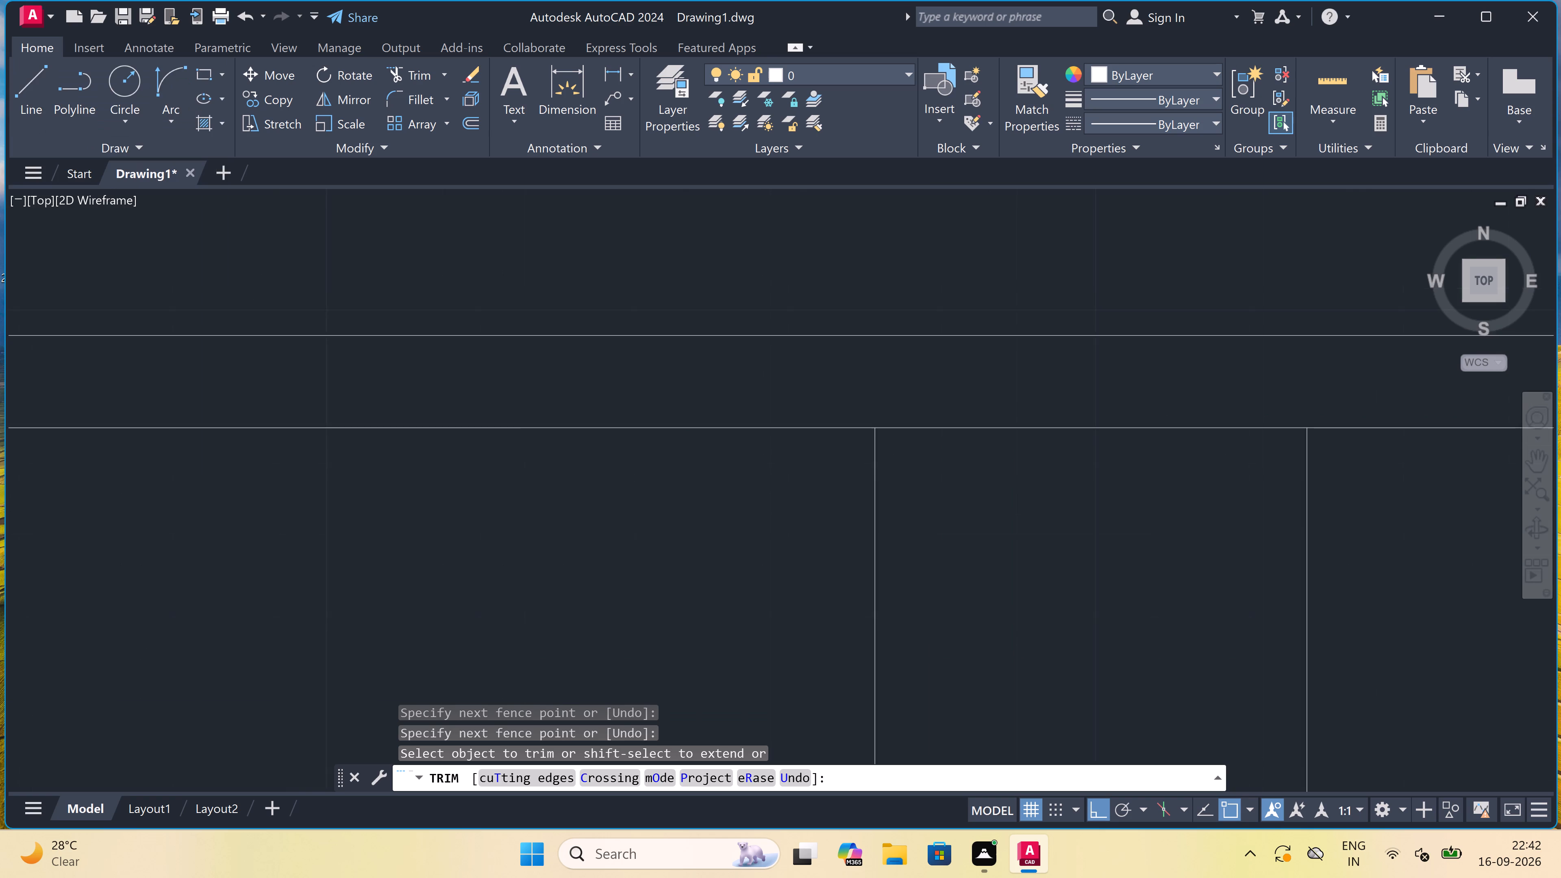
scroll(414, 337, down, 5)
scroll(470, 391, down, 4)
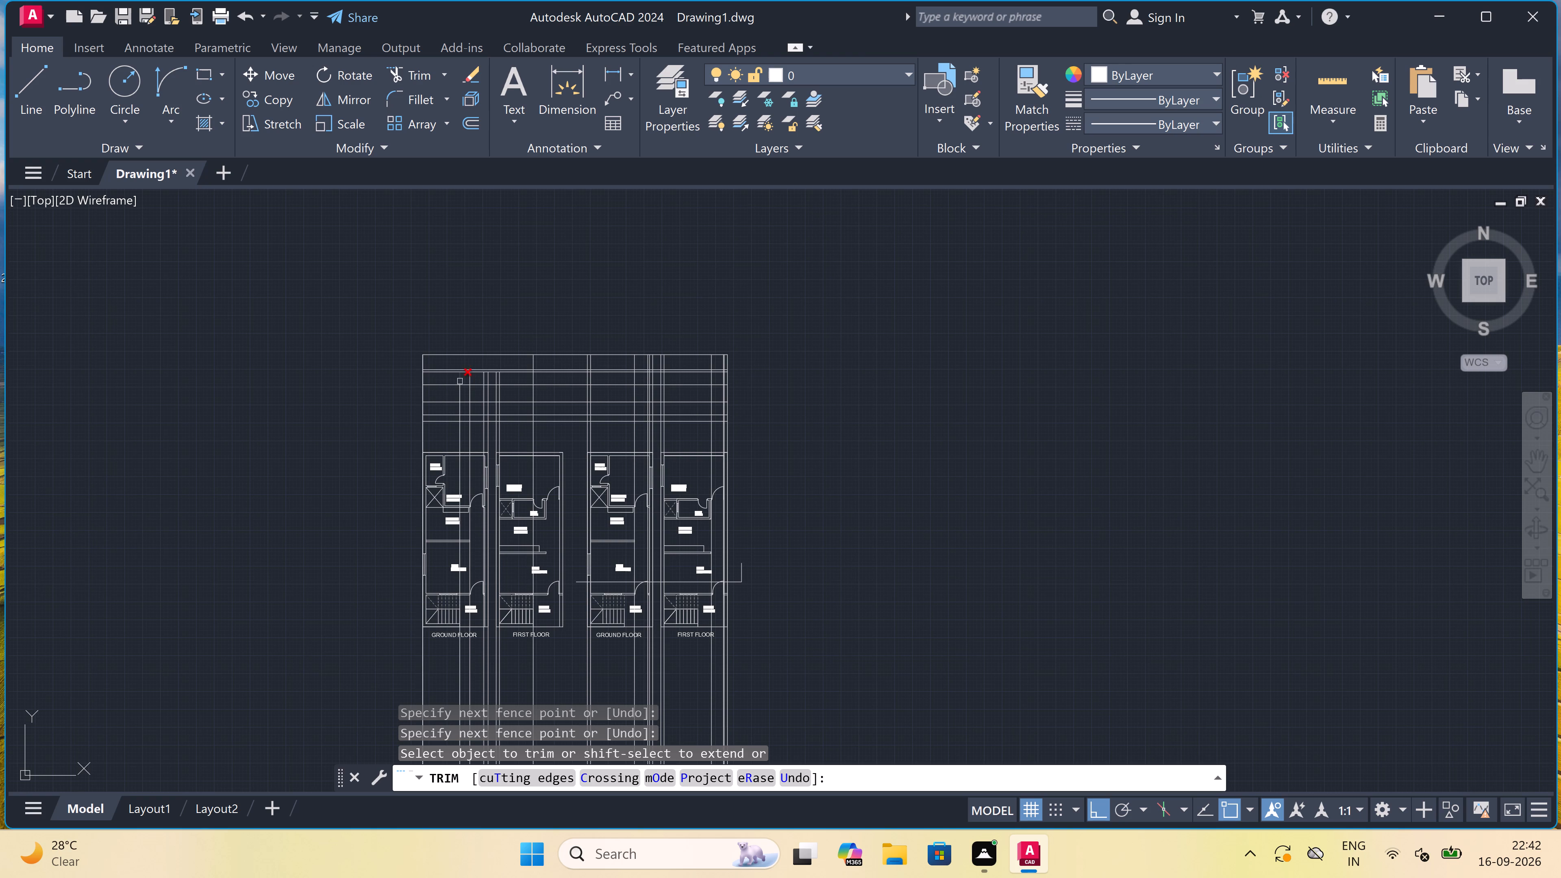
scroll(463, 605, up, 4)
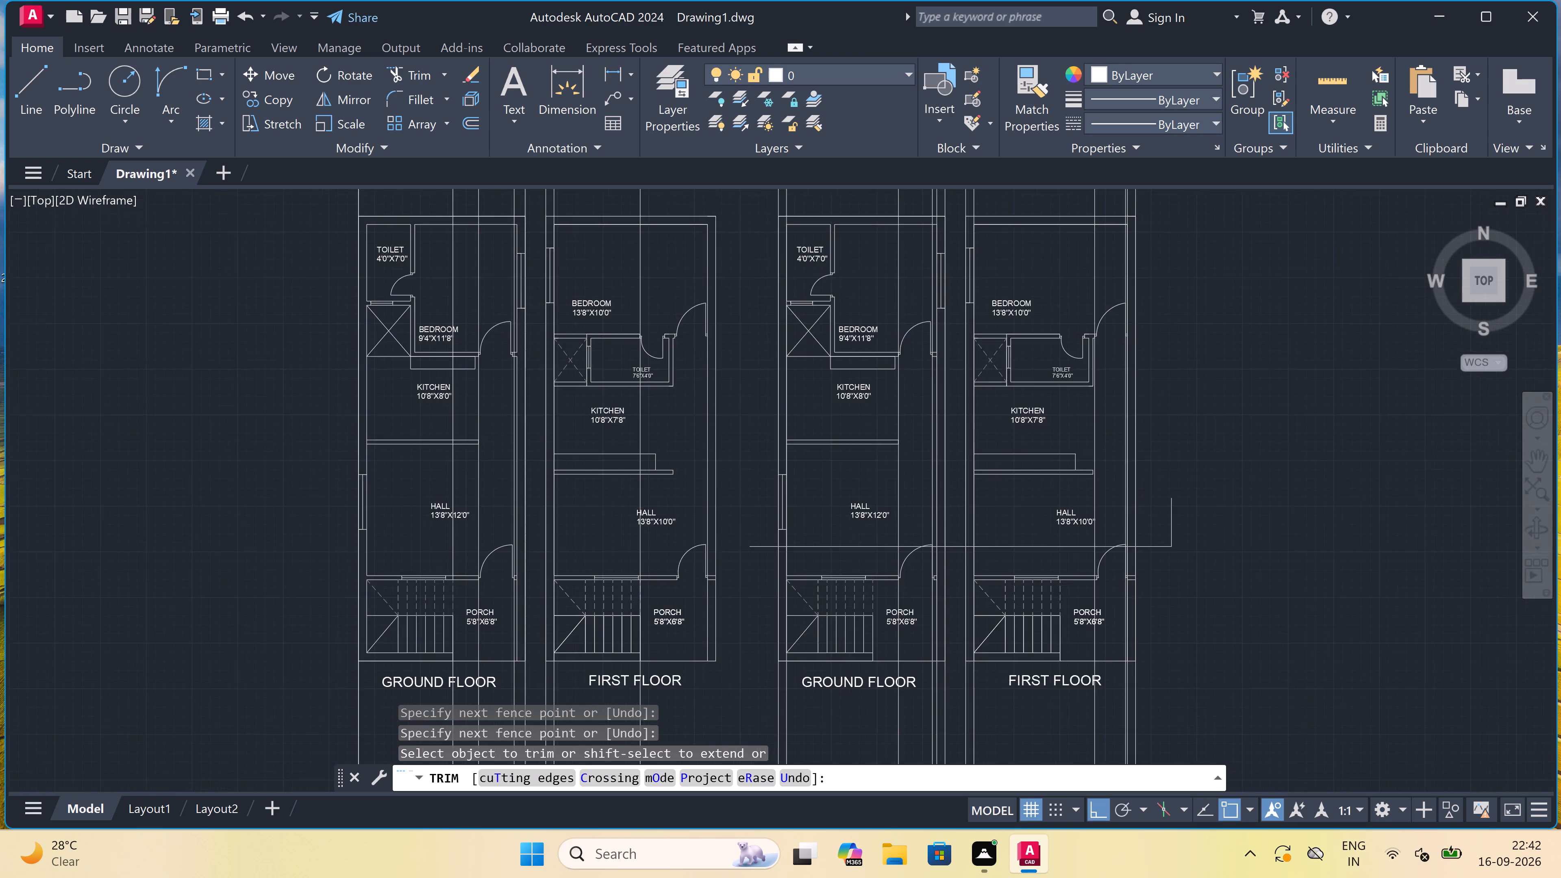
scroll(463, 605, up, 1)
scroll(470, 595, down, 1)
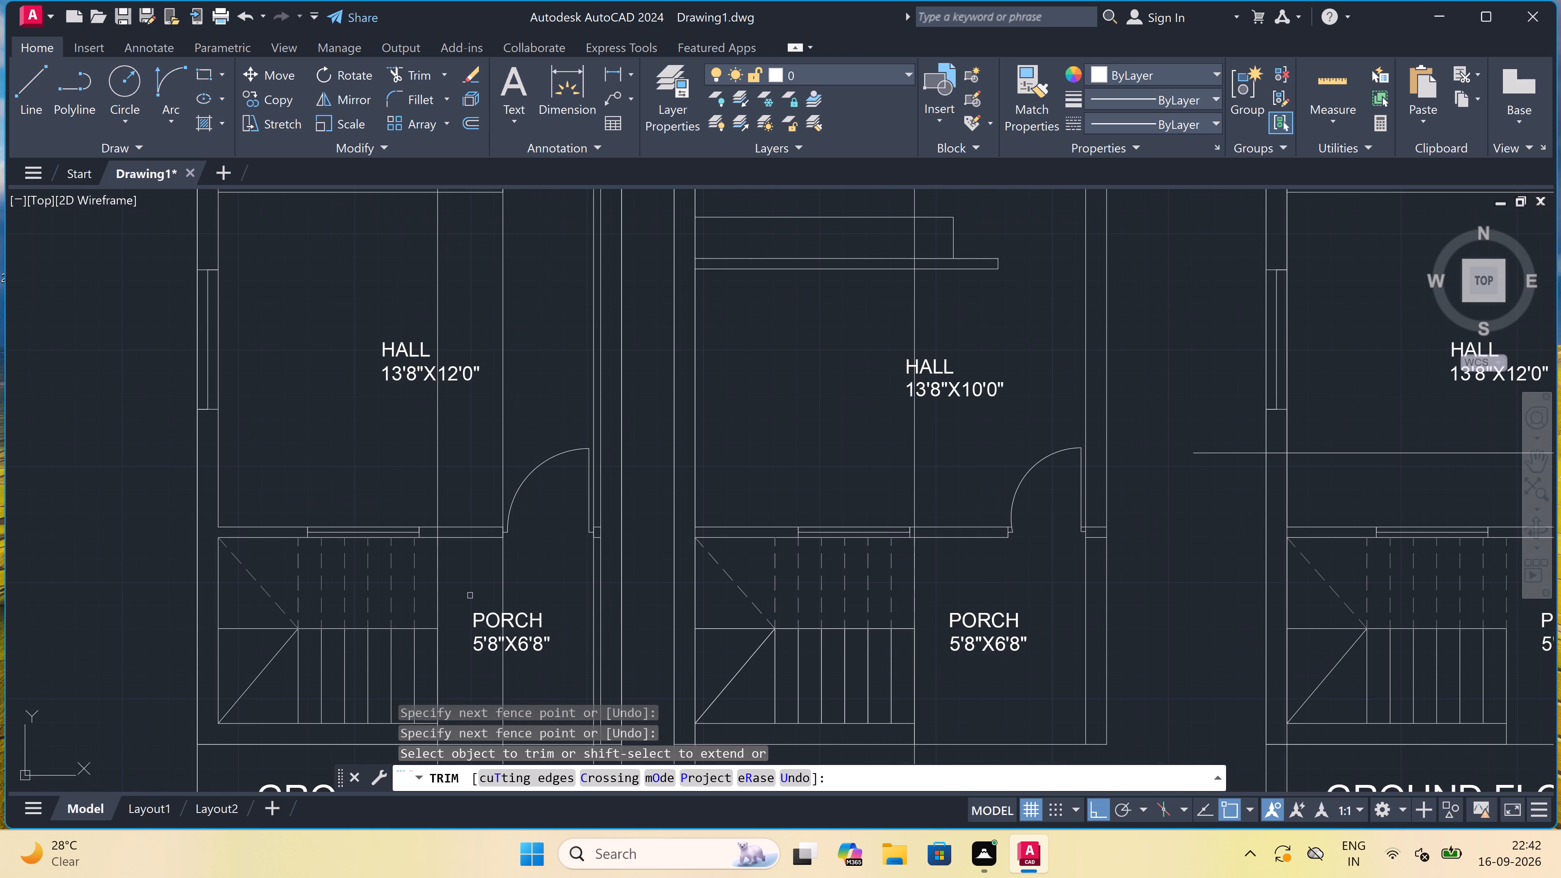
scroll(470, 595, down, 1)
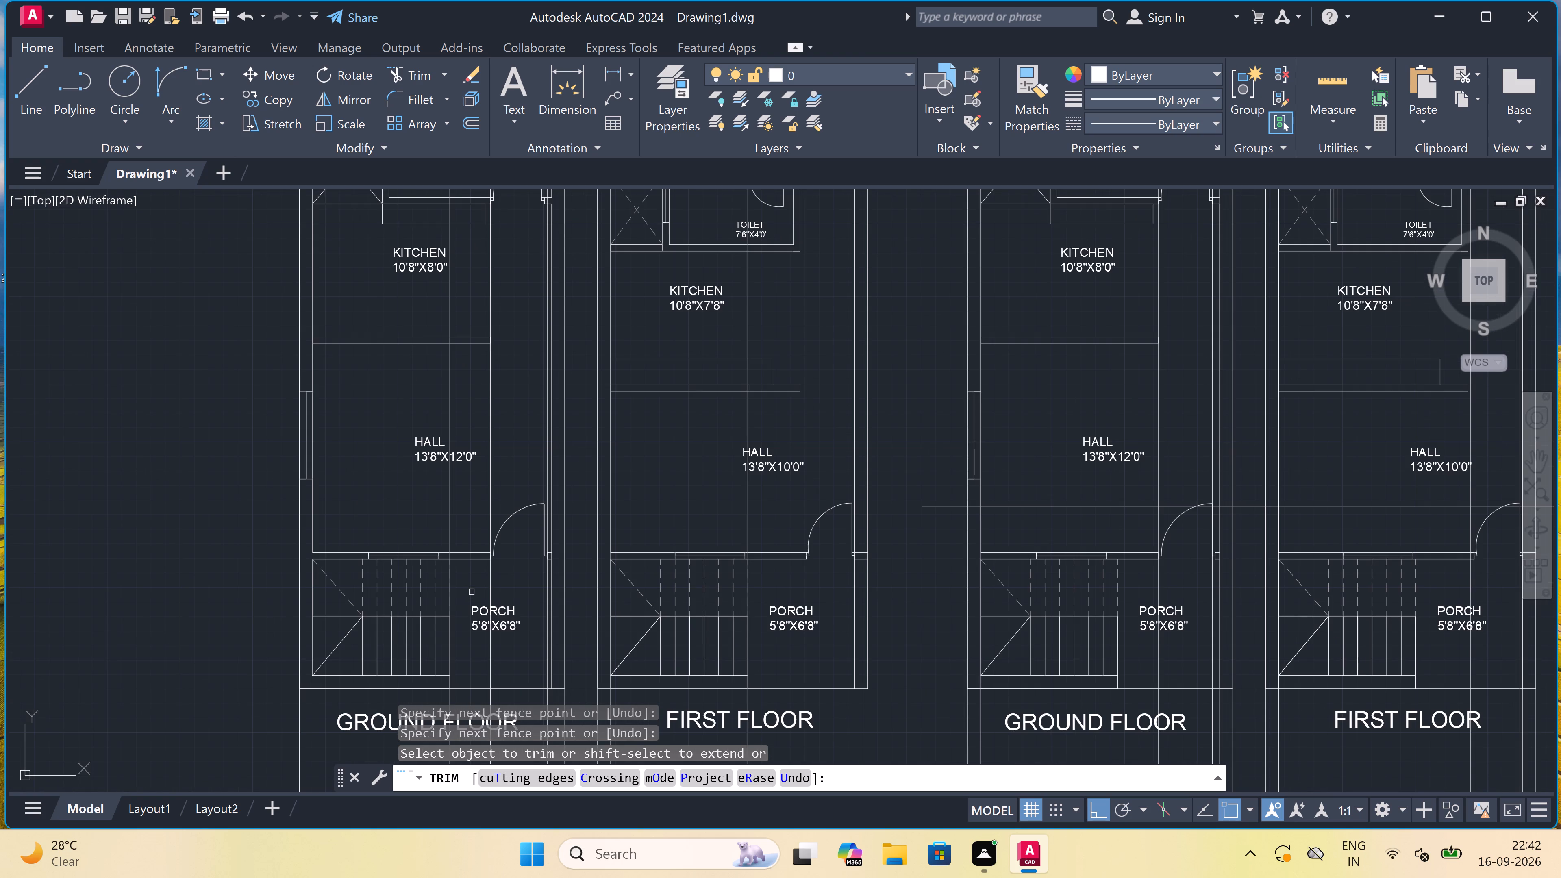
scroll(472, 592, down, 2)
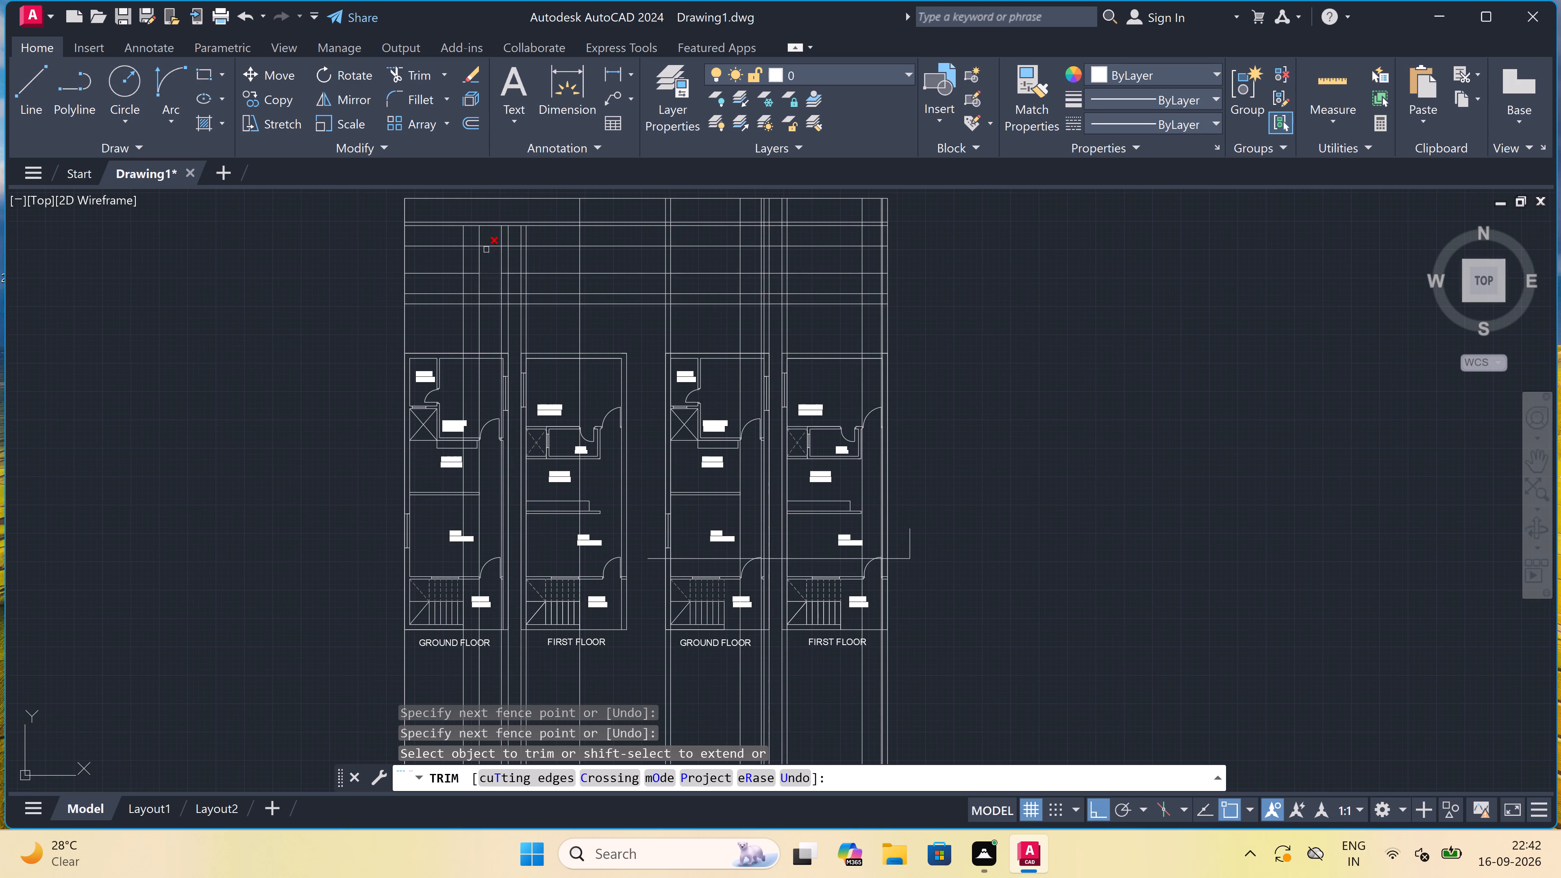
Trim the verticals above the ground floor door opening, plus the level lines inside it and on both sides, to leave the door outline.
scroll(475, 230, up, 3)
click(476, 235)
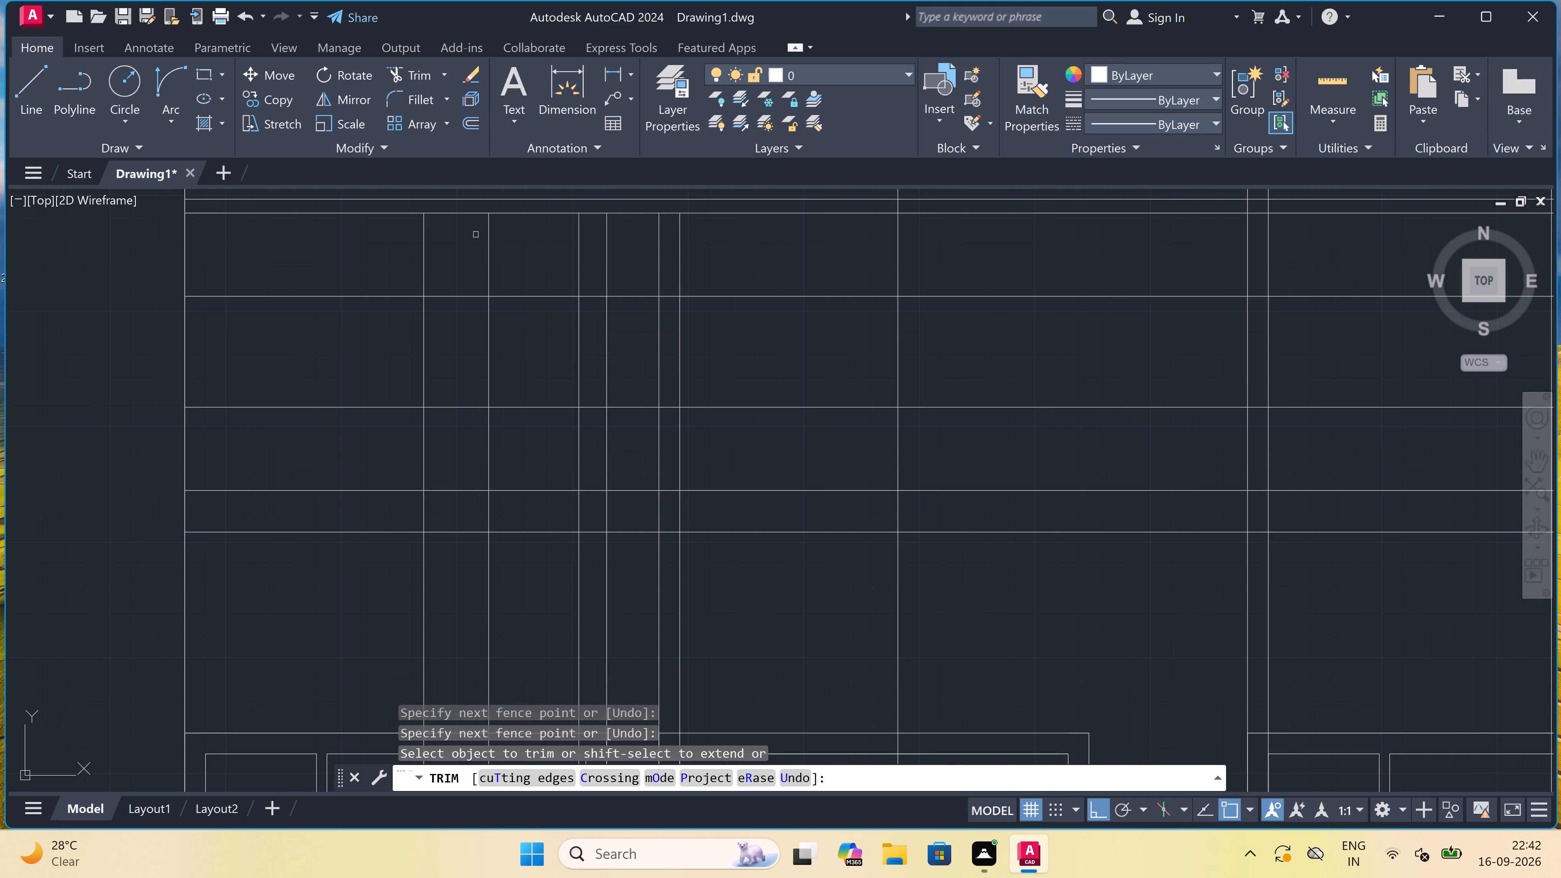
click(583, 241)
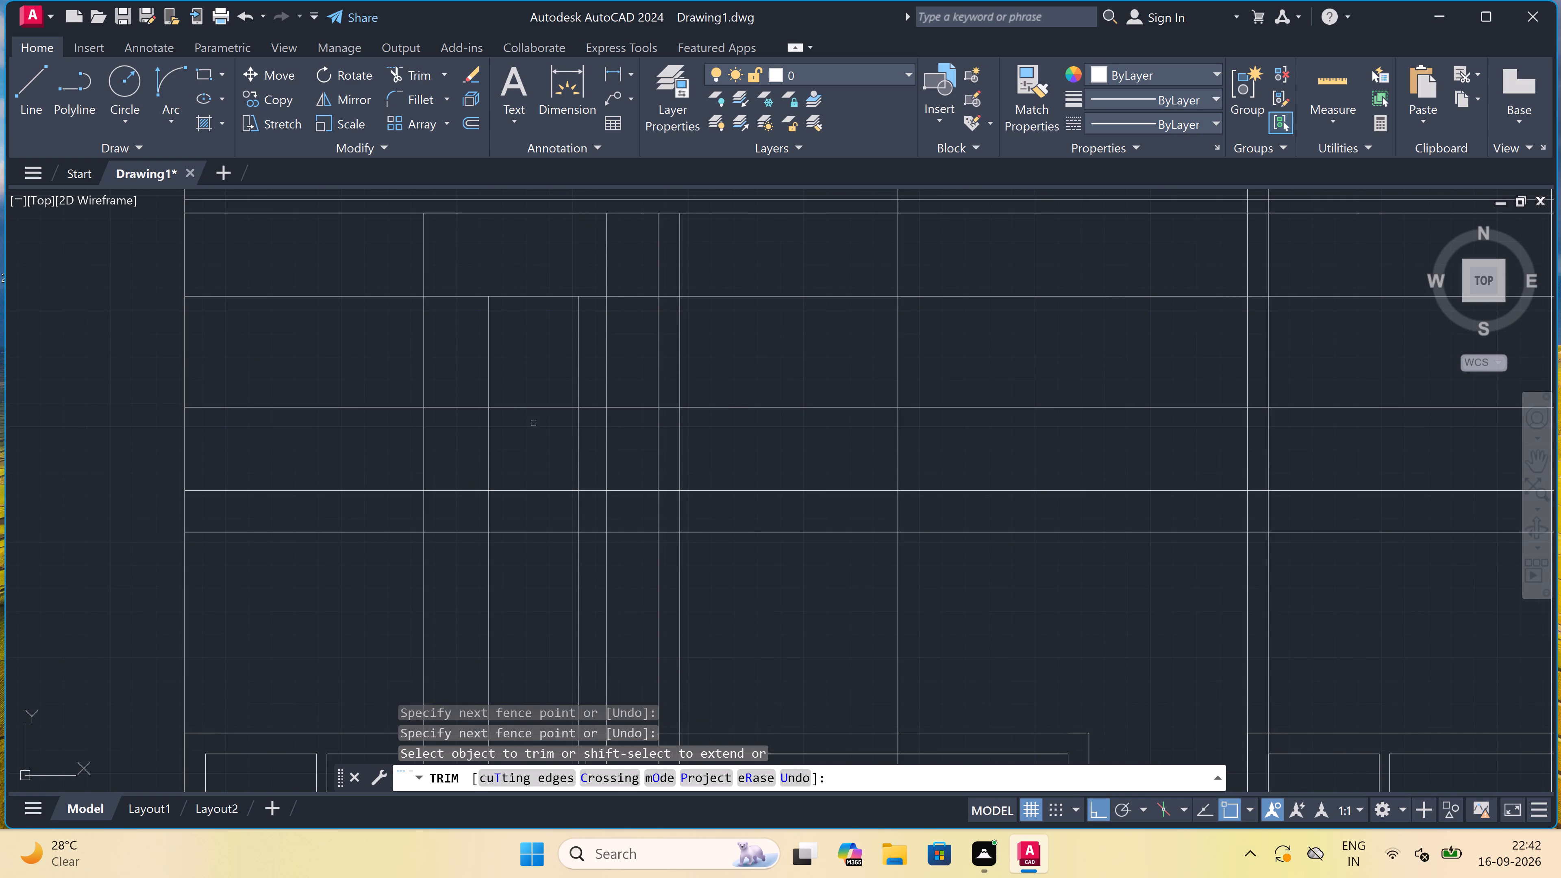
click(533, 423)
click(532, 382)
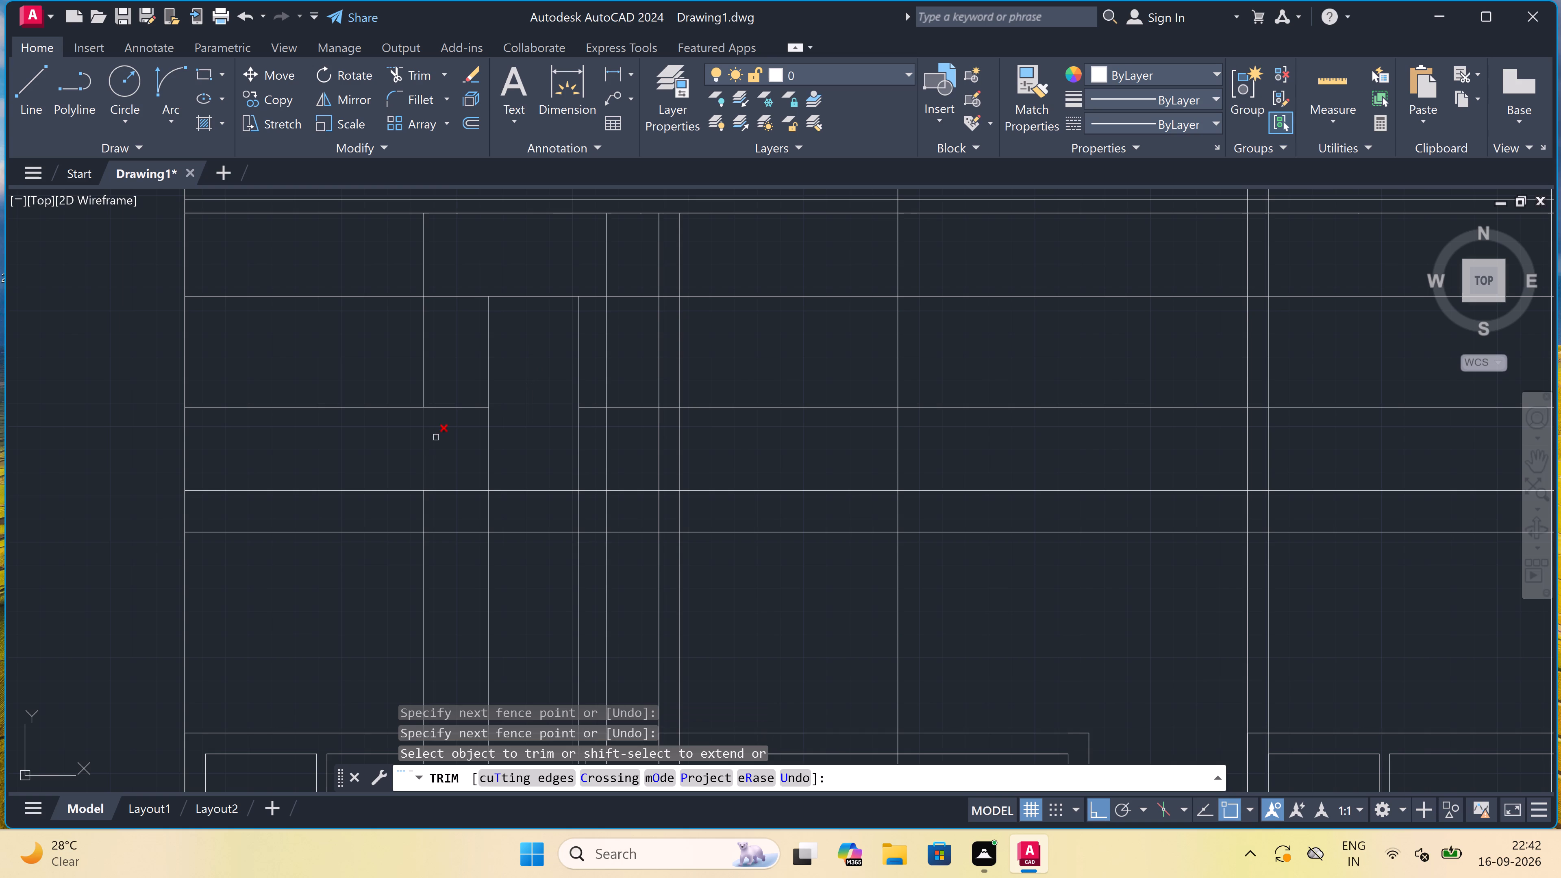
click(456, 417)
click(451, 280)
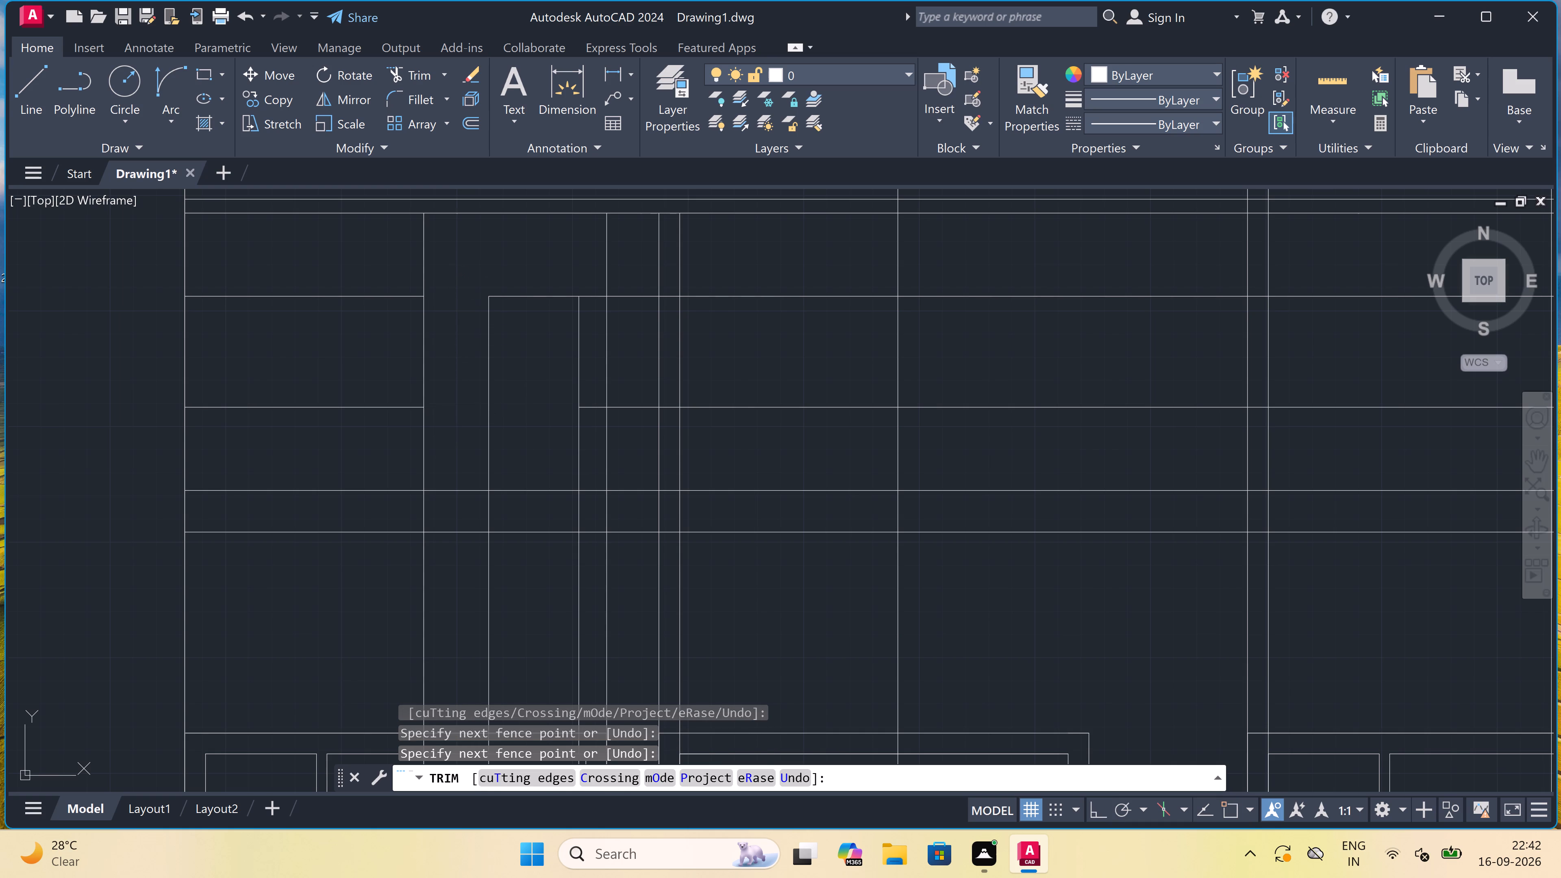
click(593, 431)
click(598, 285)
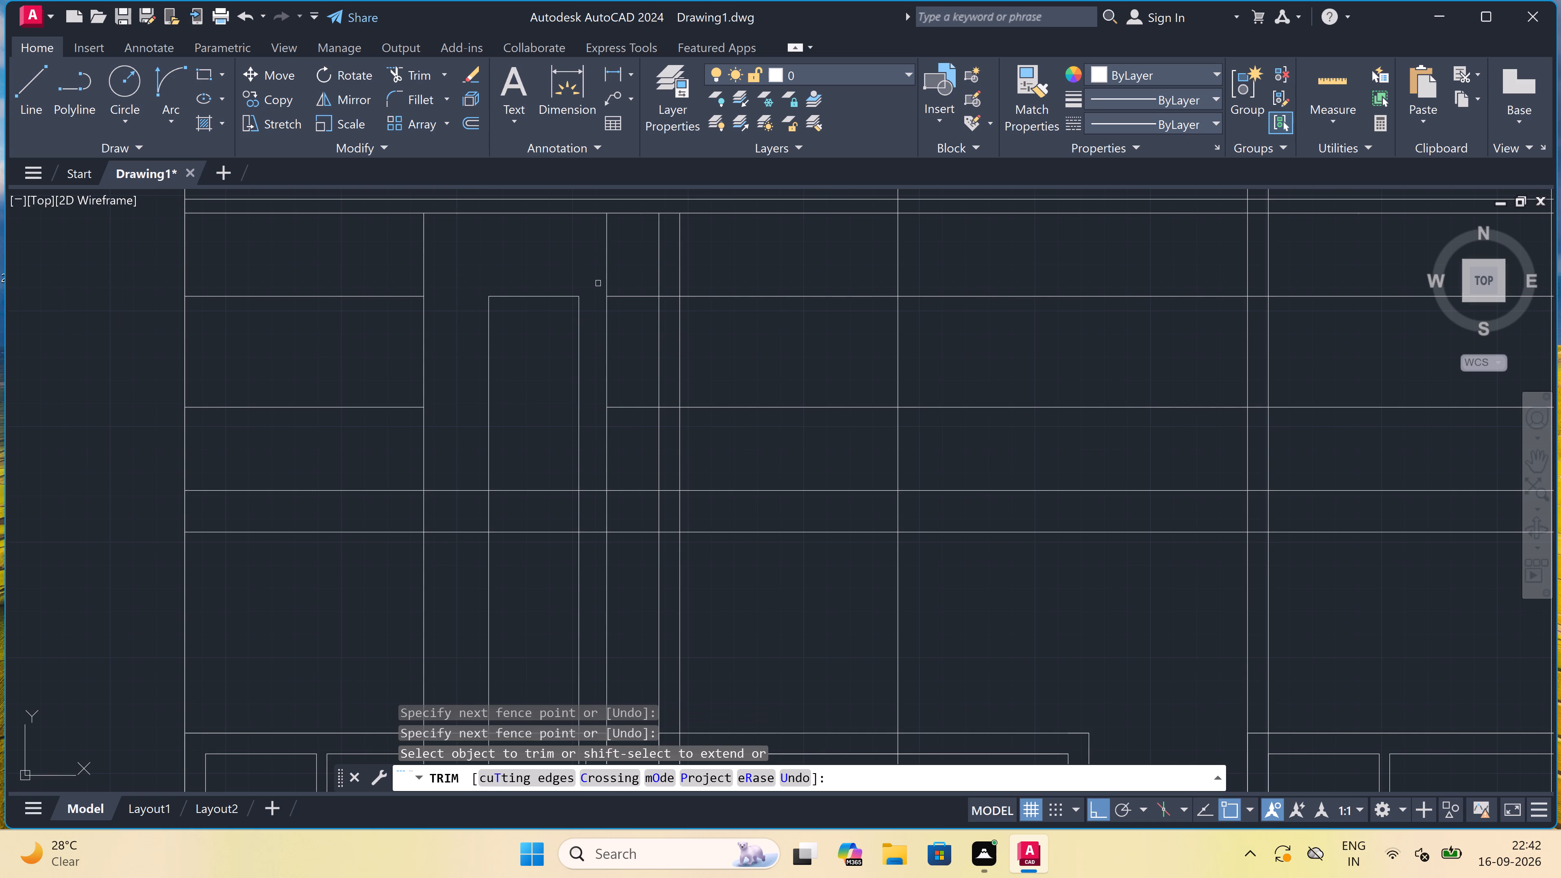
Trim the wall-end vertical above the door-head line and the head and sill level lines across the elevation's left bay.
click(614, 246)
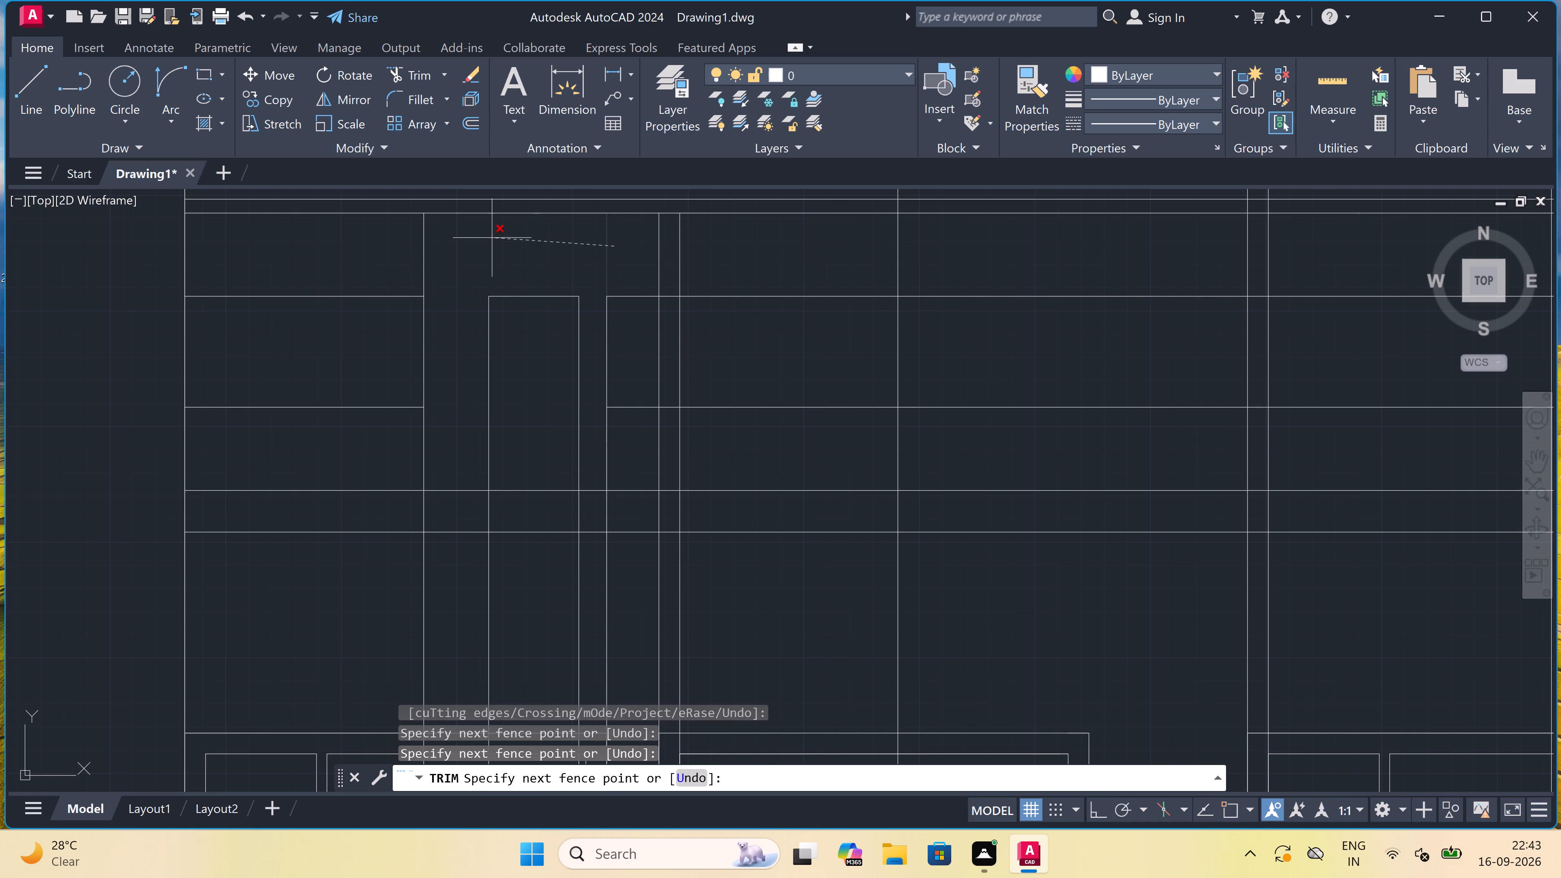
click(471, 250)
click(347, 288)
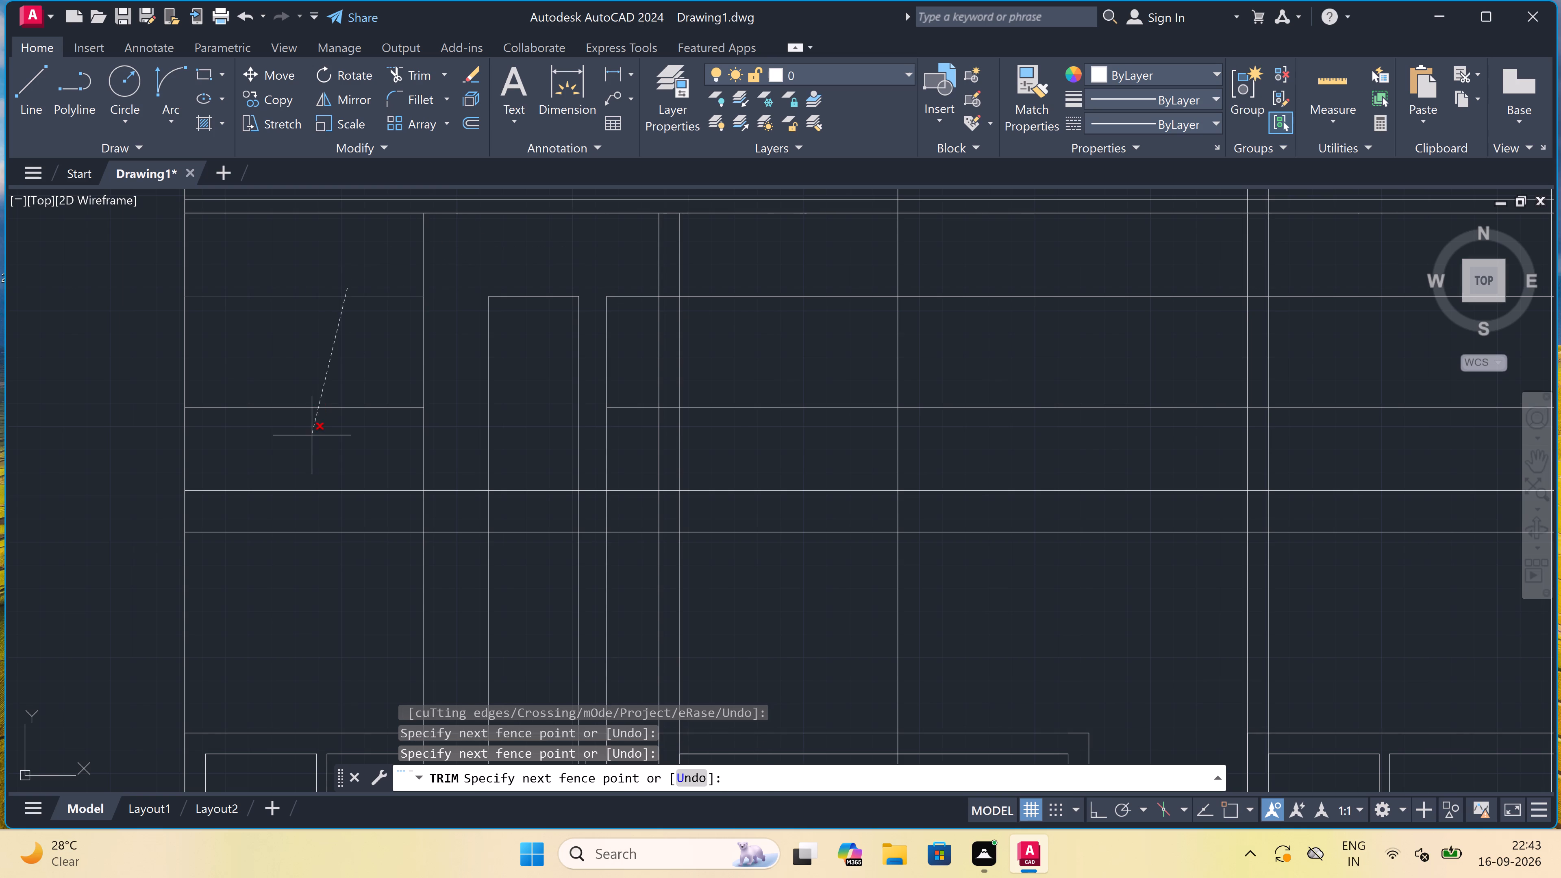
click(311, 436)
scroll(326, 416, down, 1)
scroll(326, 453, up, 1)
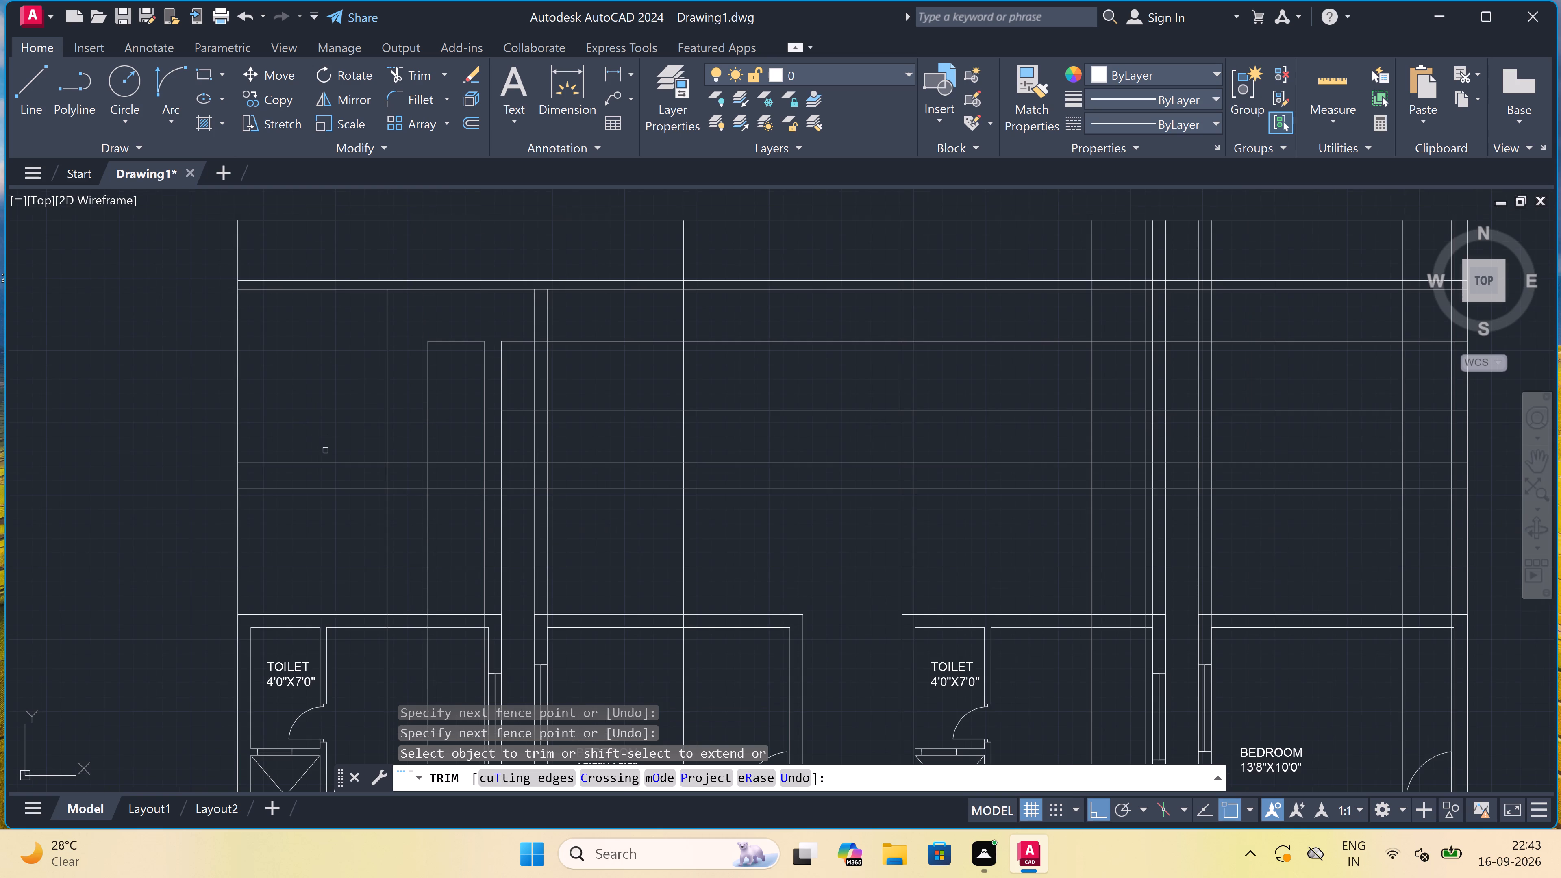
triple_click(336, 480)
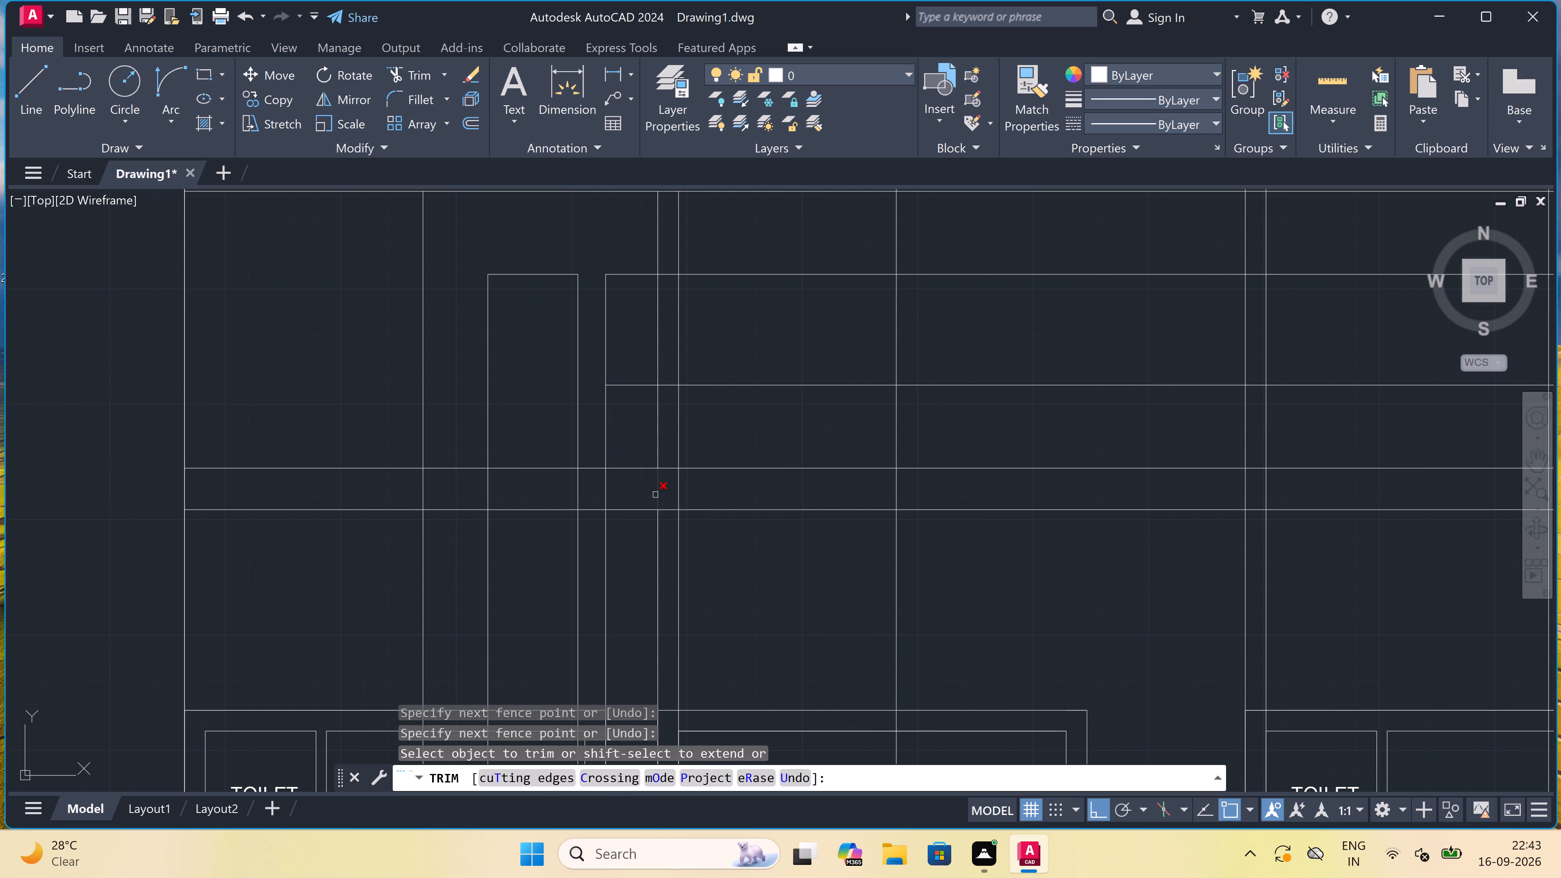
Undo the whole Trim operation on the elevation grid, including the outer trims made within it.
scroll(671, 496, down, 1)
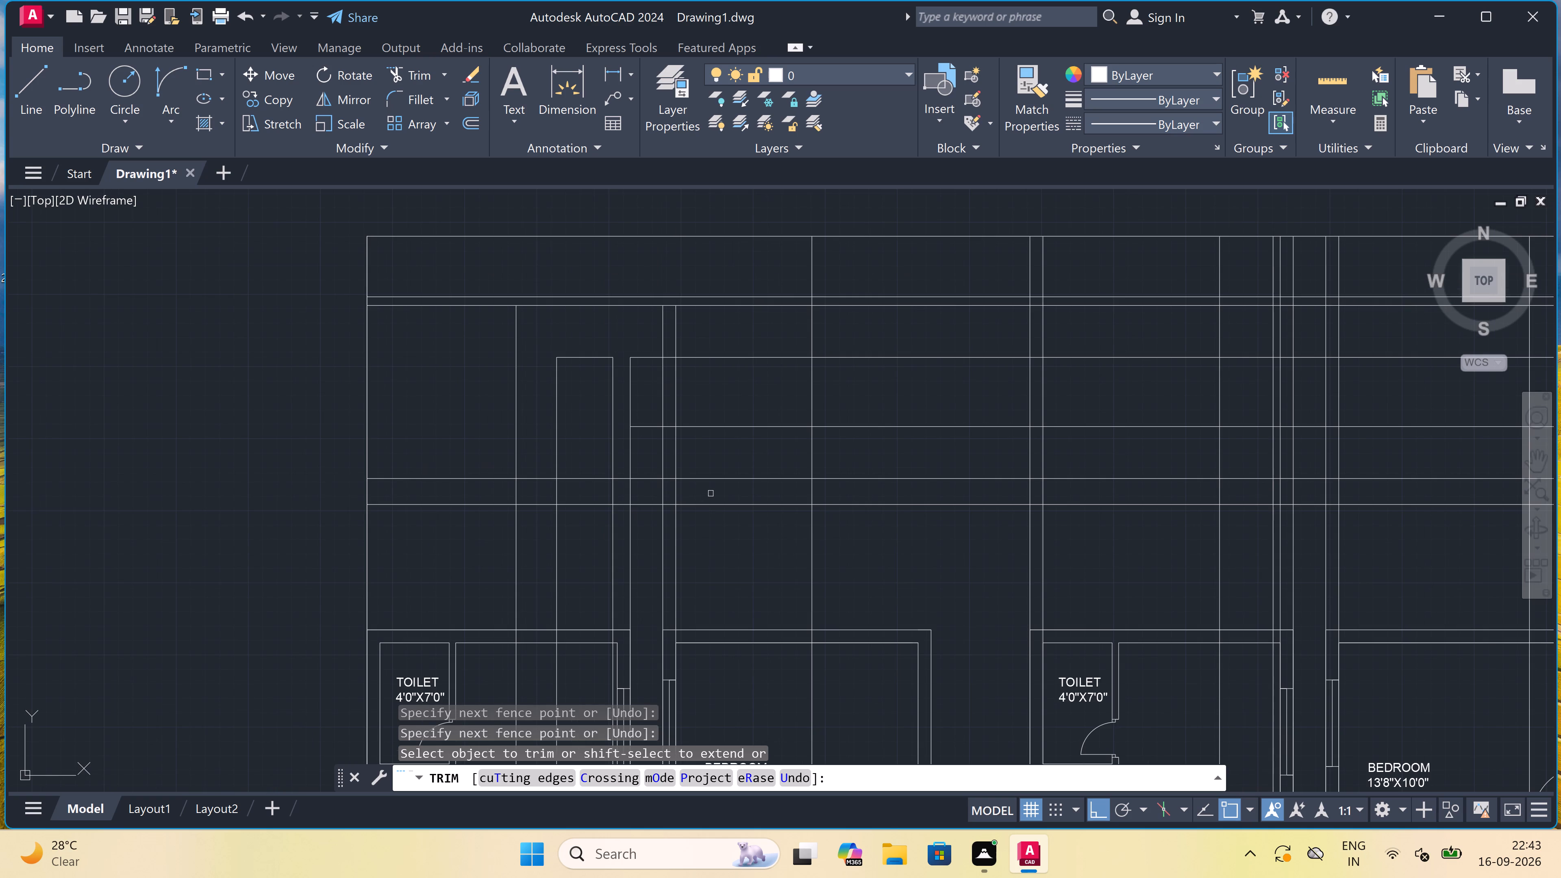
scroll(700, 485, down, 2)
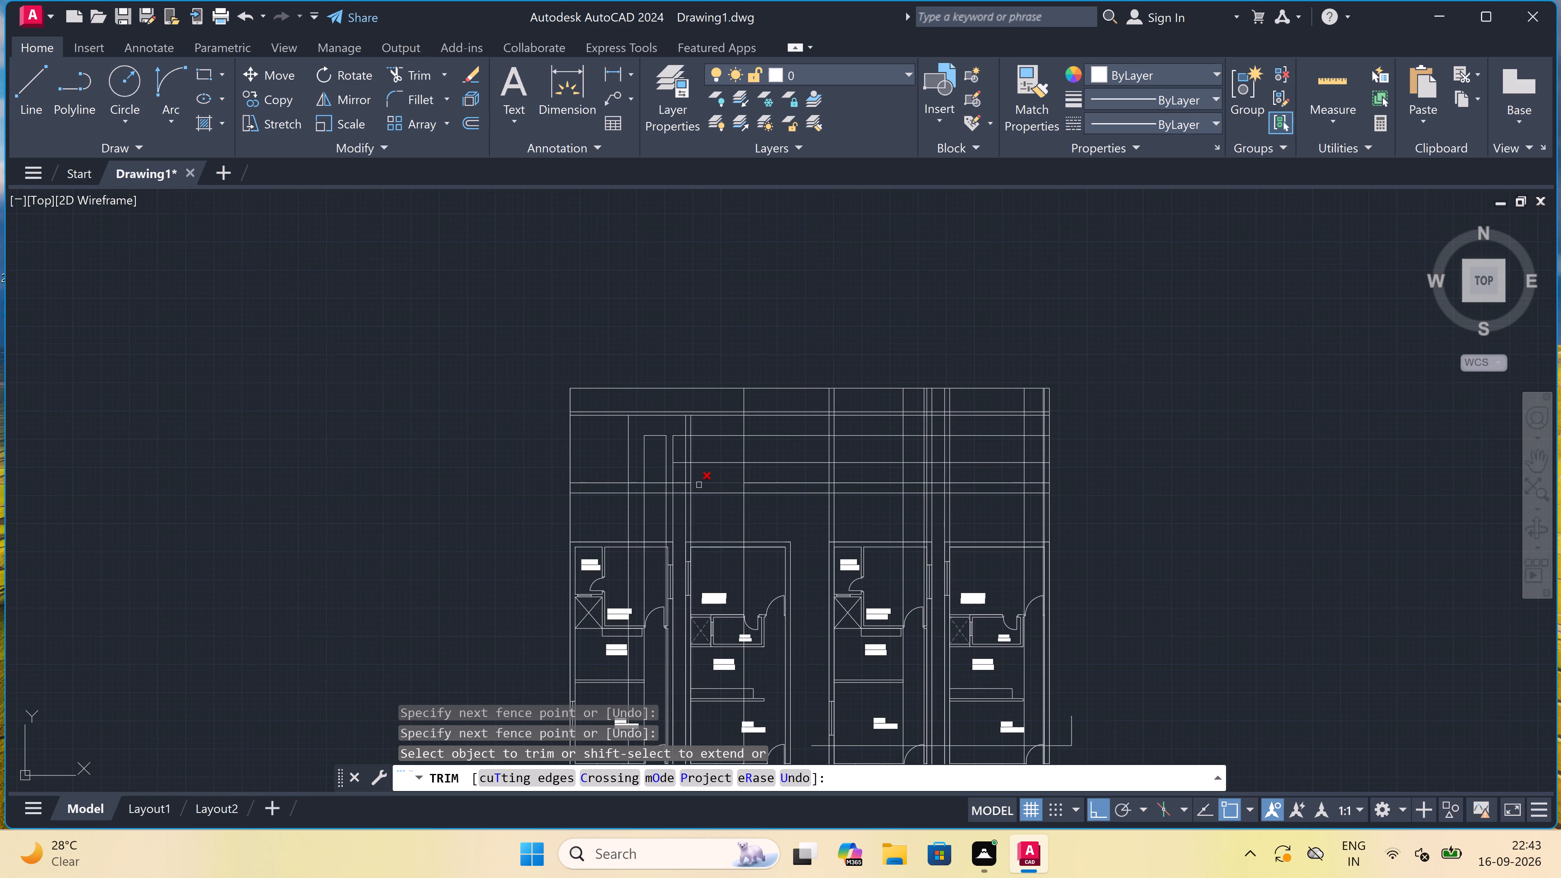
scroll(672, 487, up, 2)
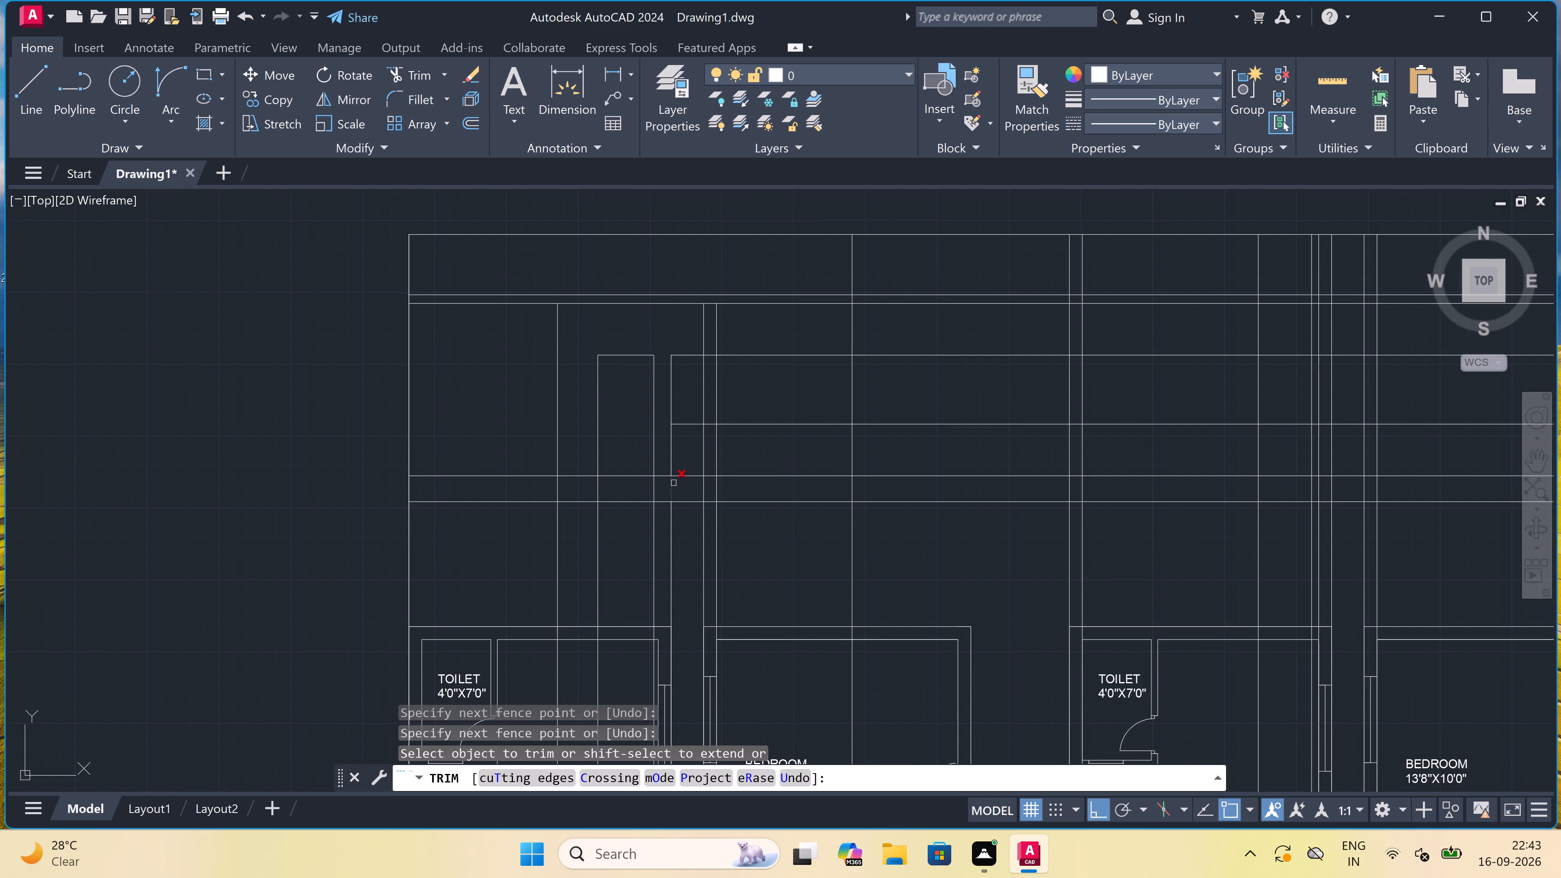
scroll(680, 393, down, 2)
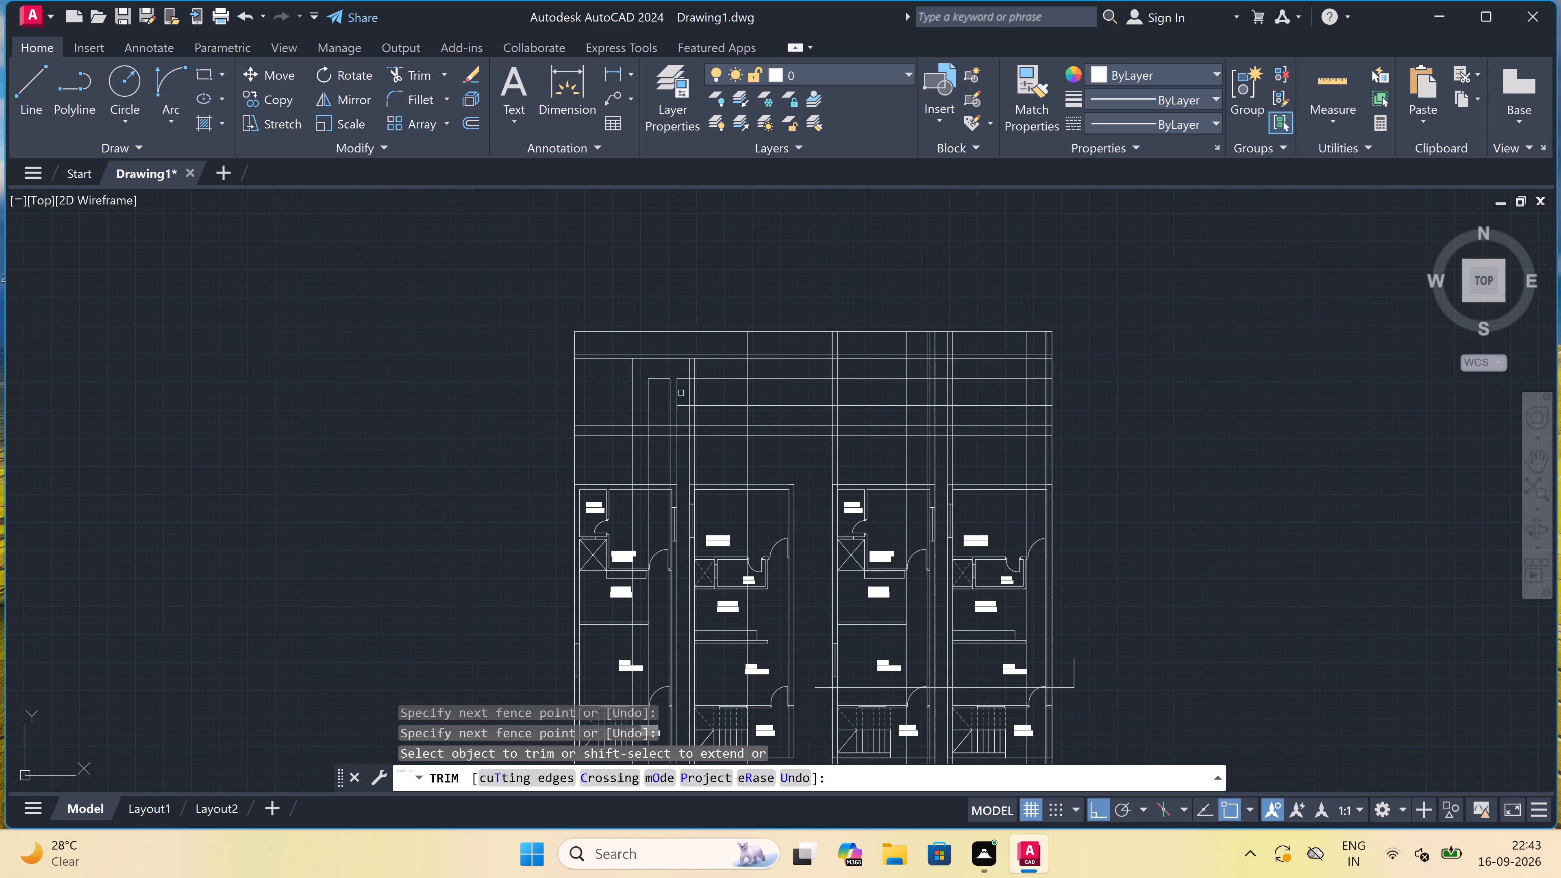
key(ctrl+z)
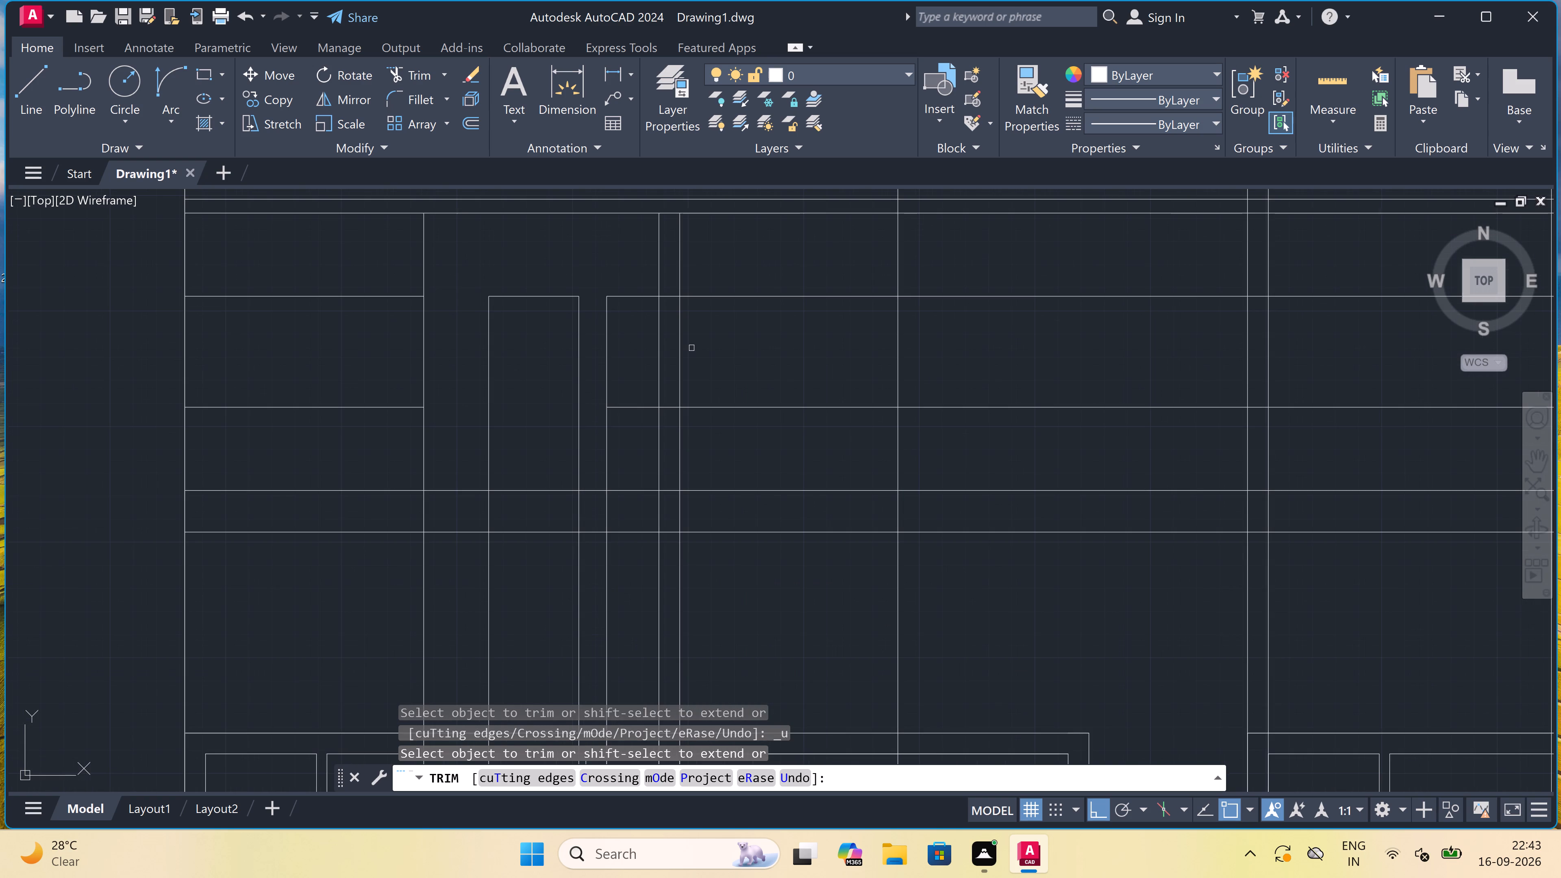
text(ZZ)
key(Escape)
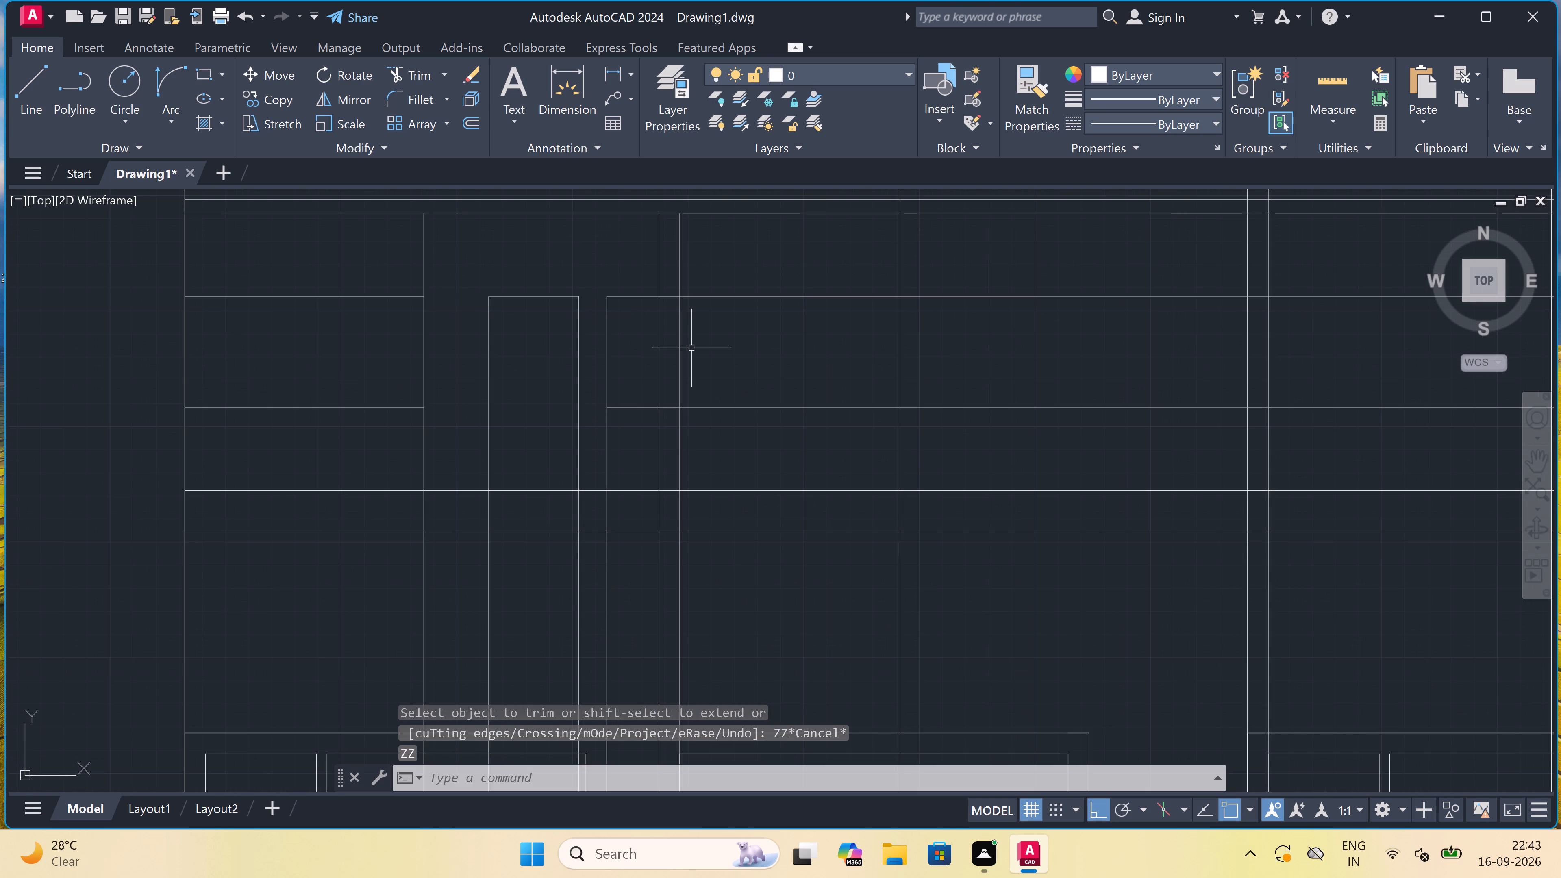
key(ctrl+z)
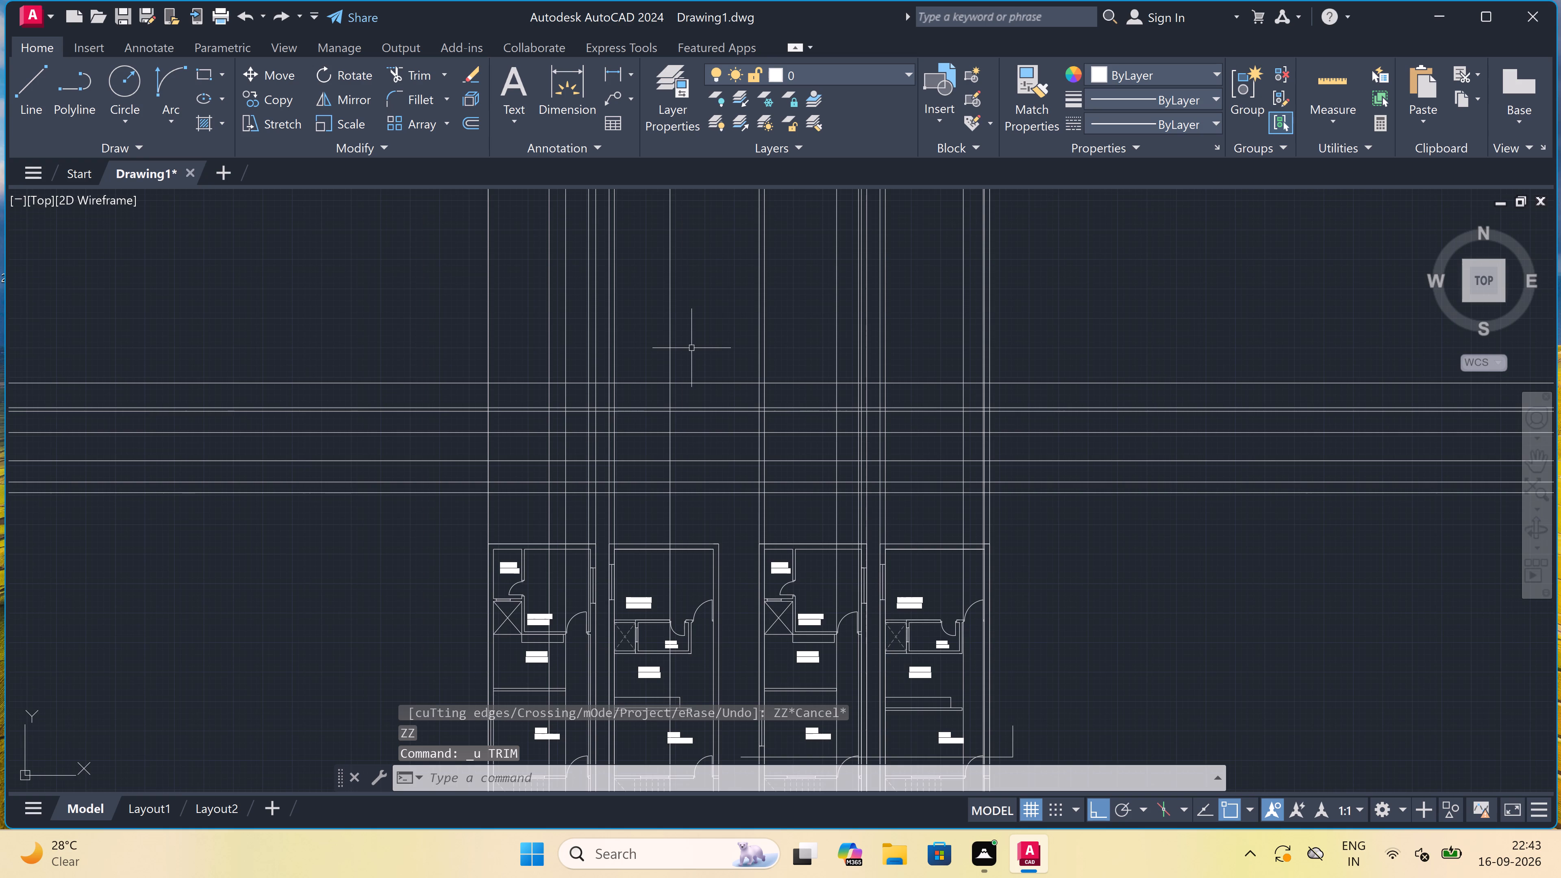
Trim all seven horizontal level lines out of the narrow gap between the left-hand ground floor and first floor projections.
scroll(636, 381, up, 2)
scroll(680, 354, down, 2)
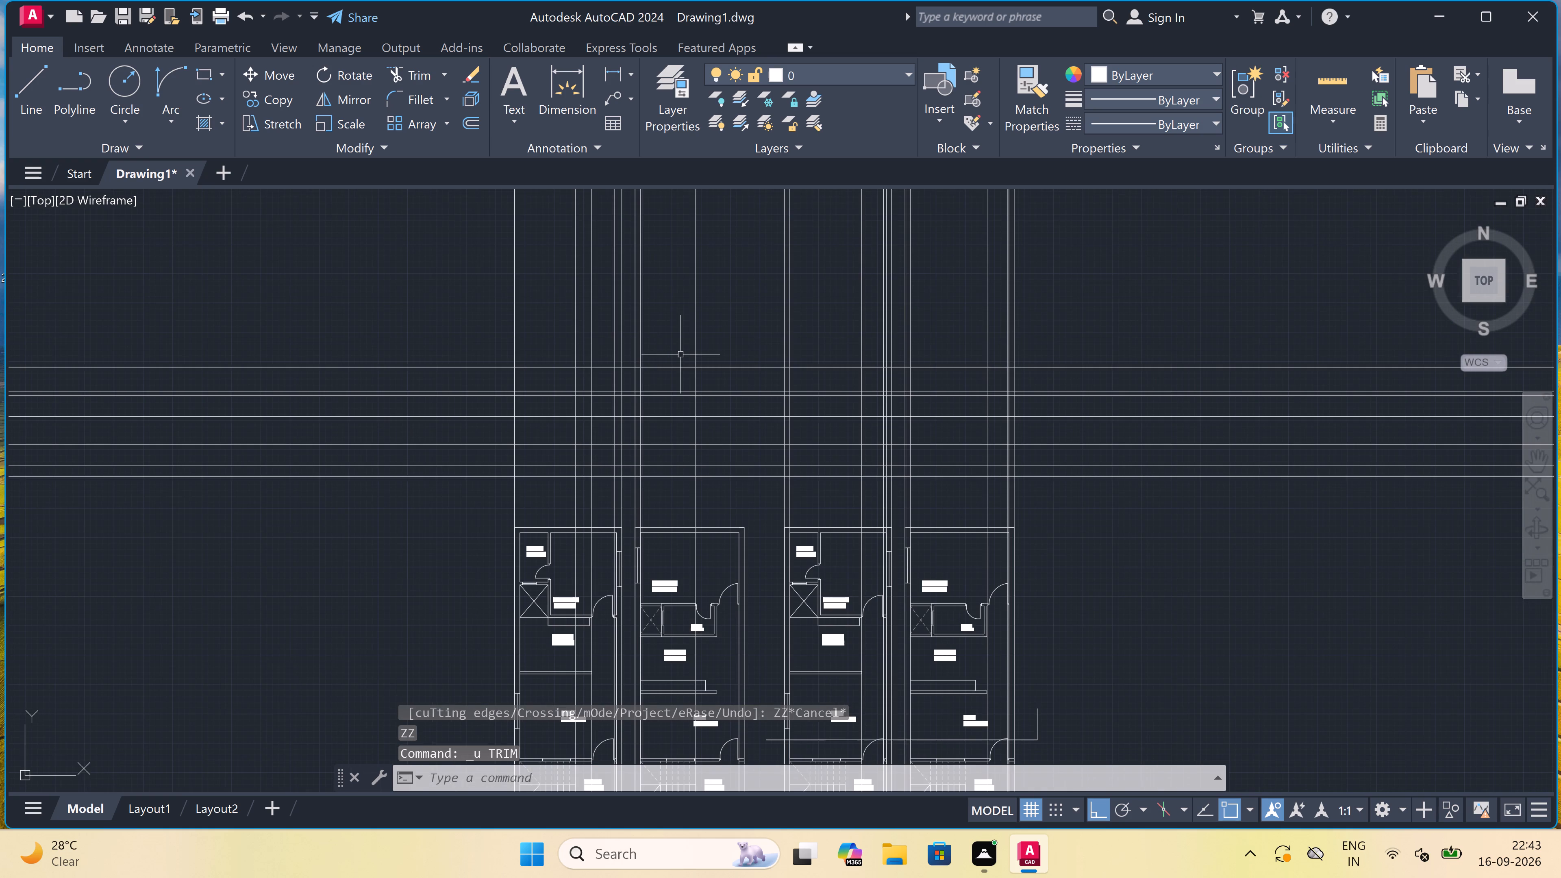
scroll(628, 399, up, 2)
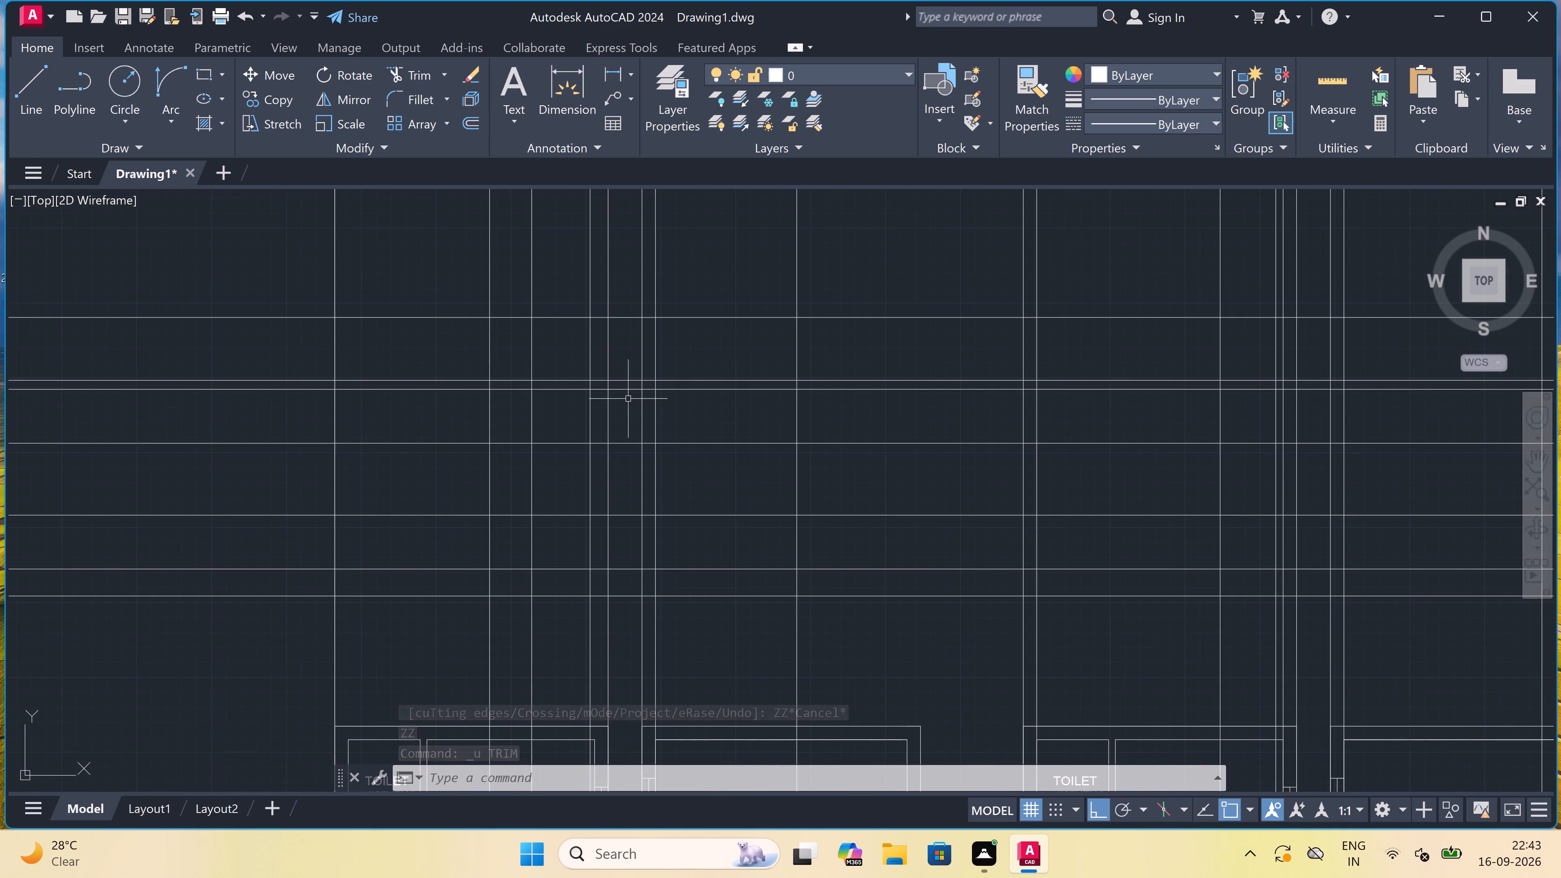
text(TR)
key(space)
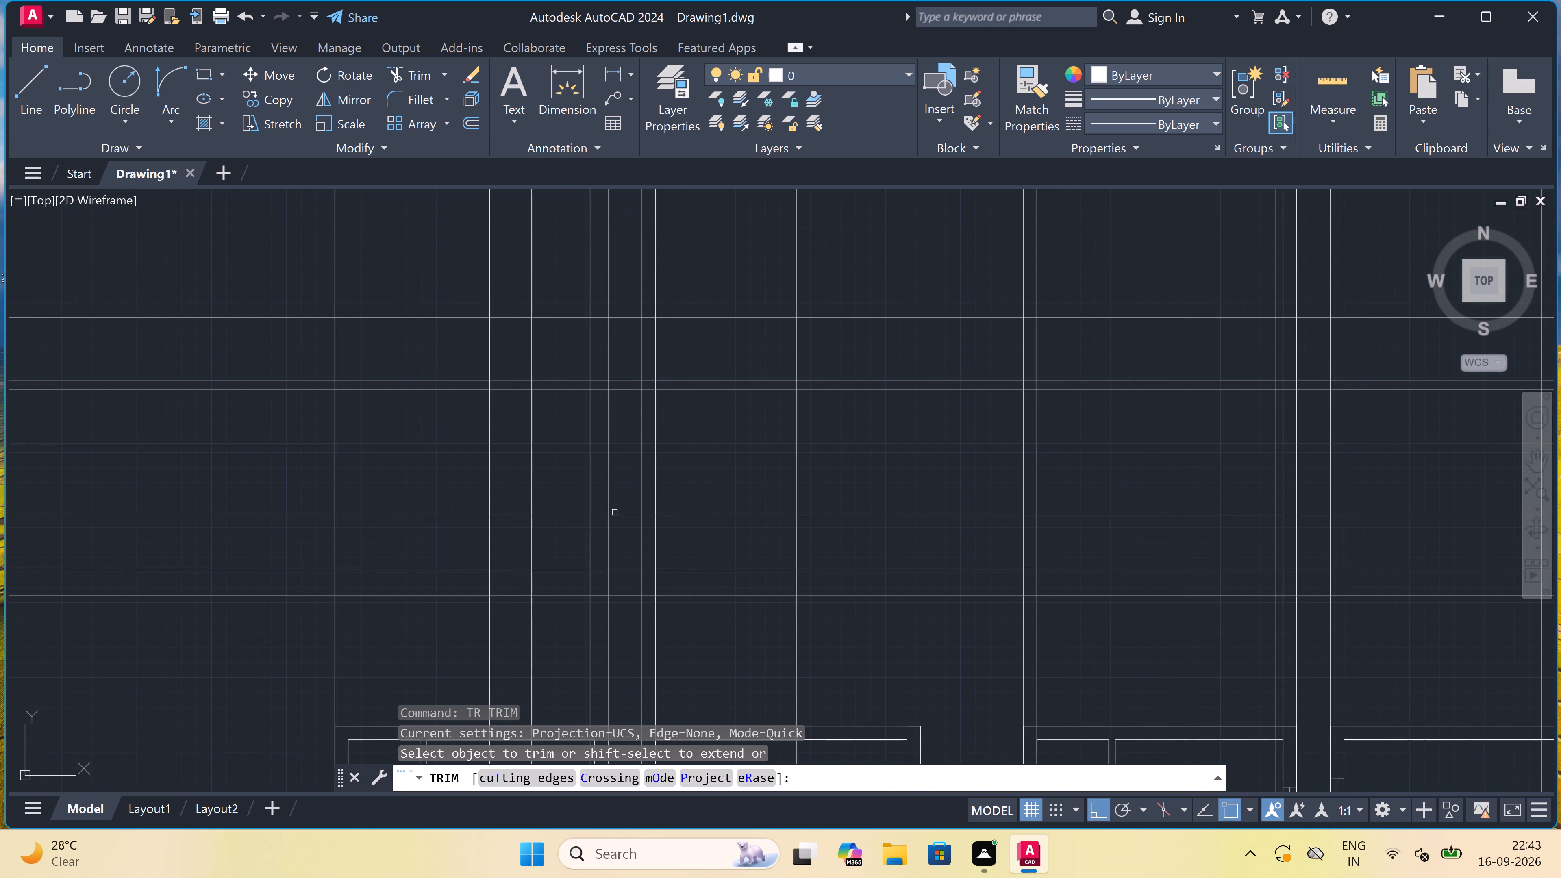
double_click(622, 614)
click(625, 309)
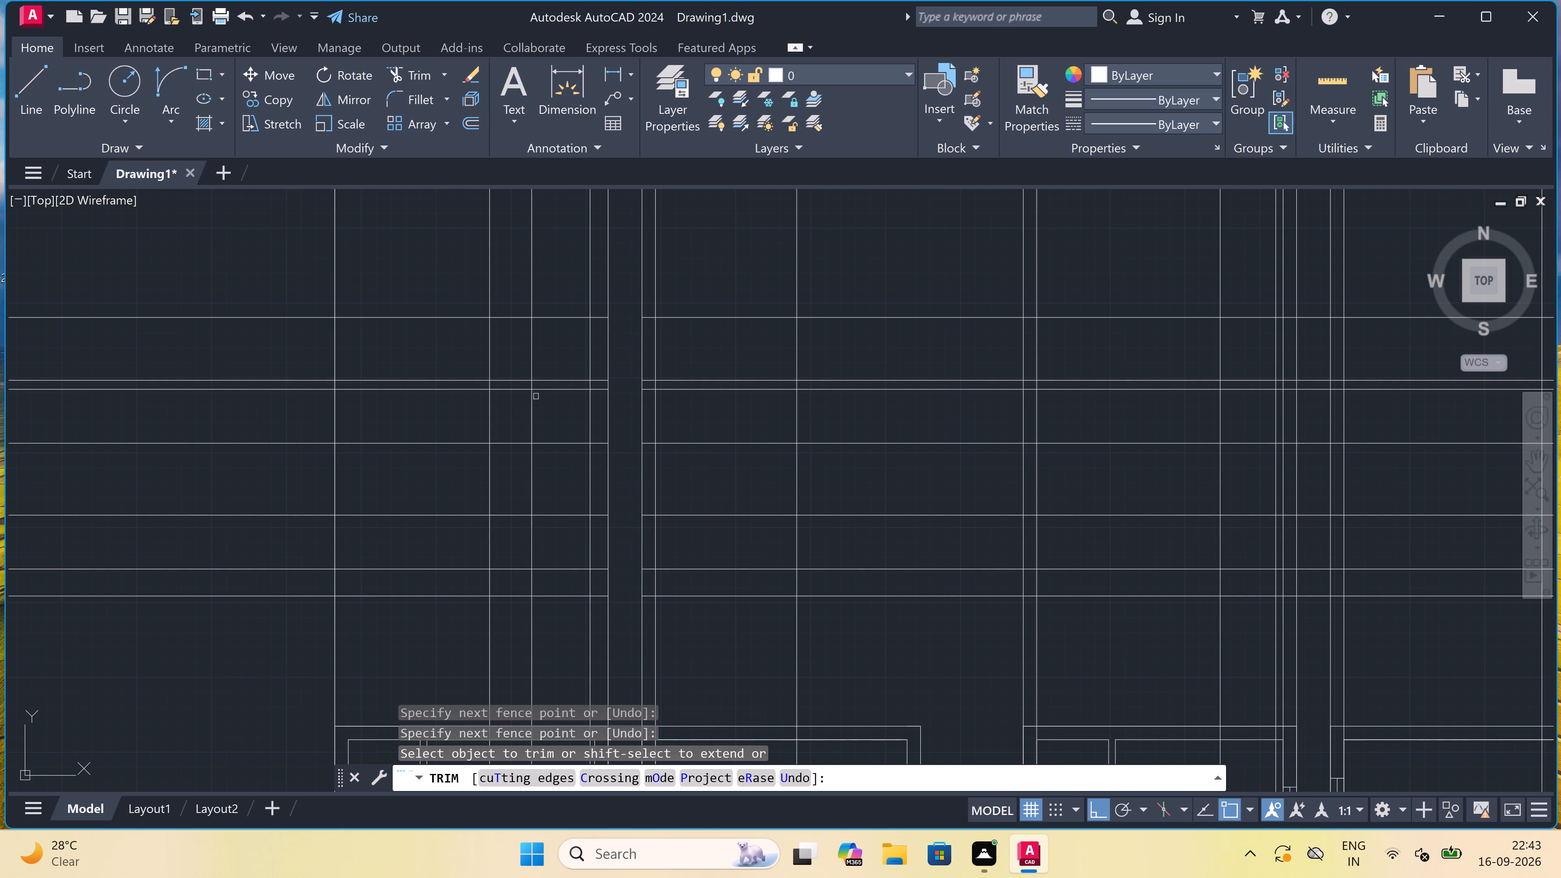
Trim the third level line from the bottom out of the ground floor door opening, between the two projected door verticals.
scroll(534, 402, down, 2)
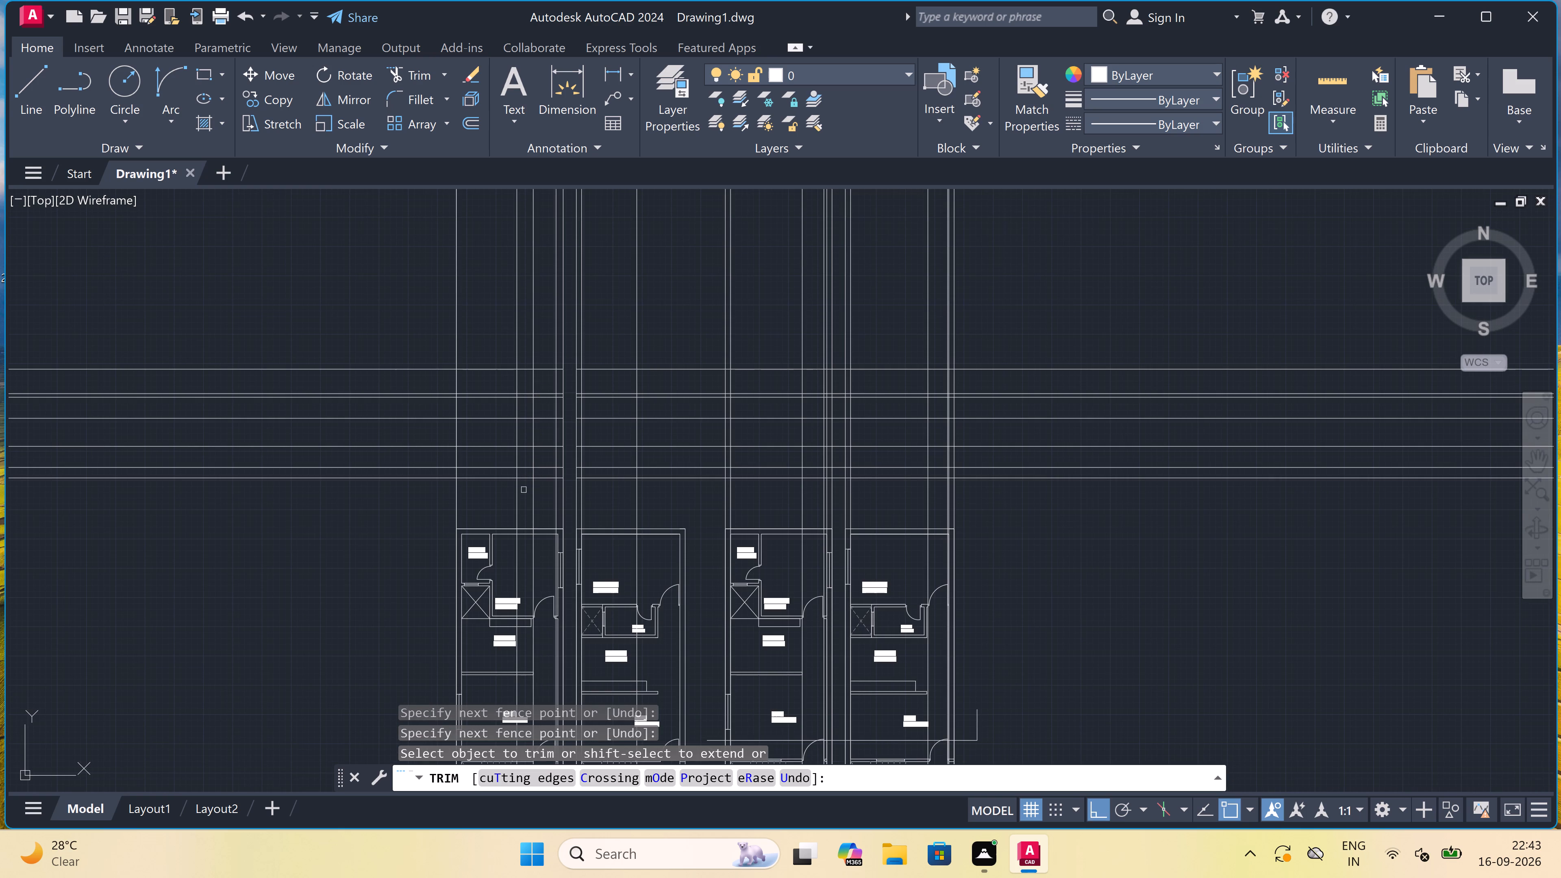
scroll(539, 474, down, 2)
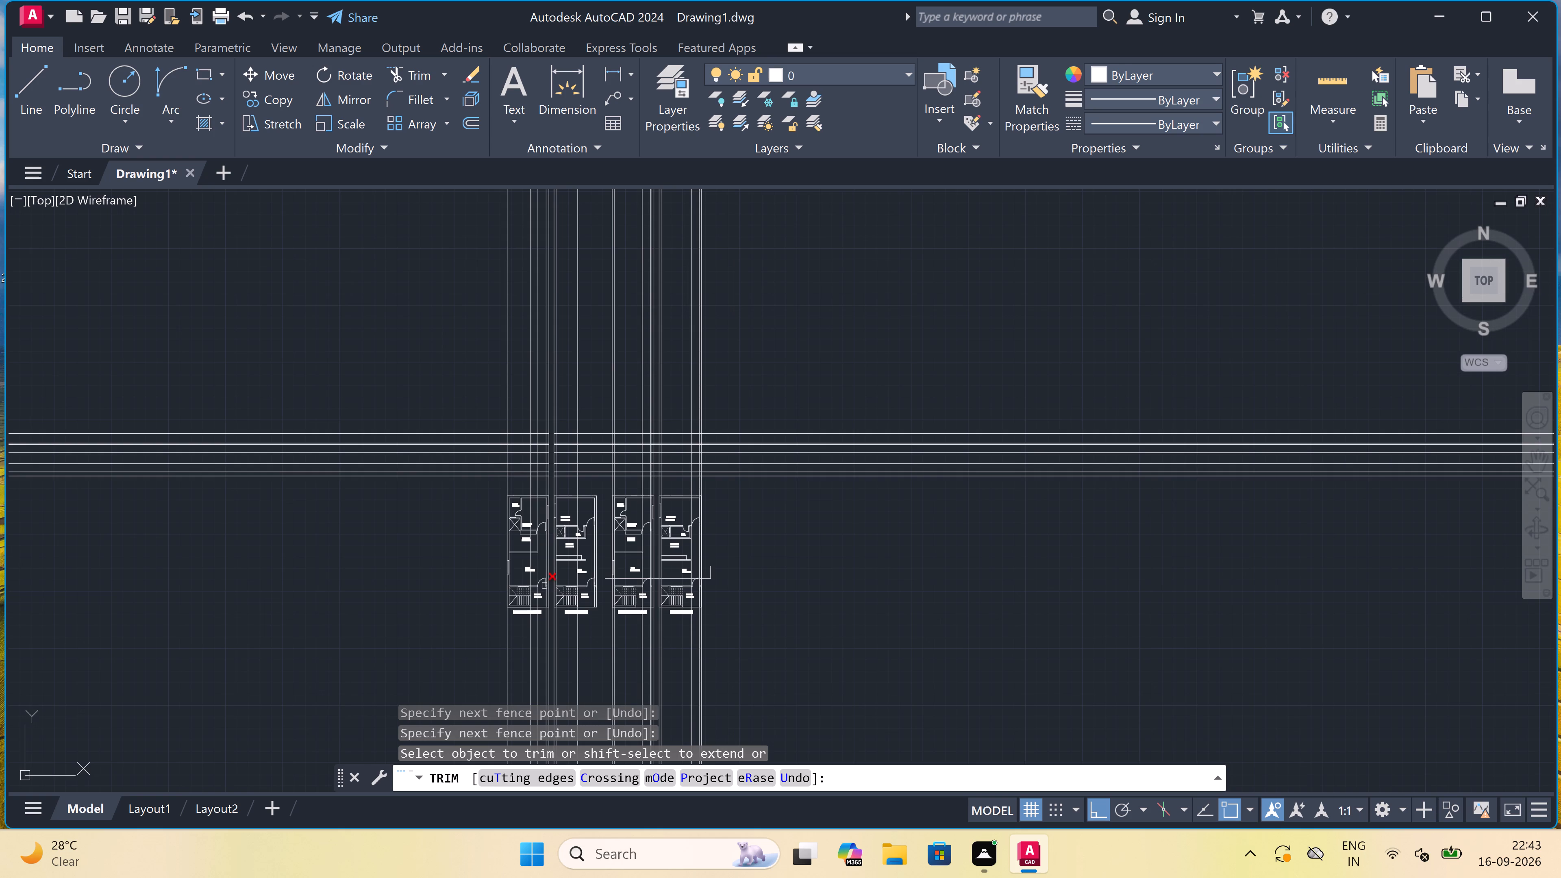
scroll(544, 591, up, 4)
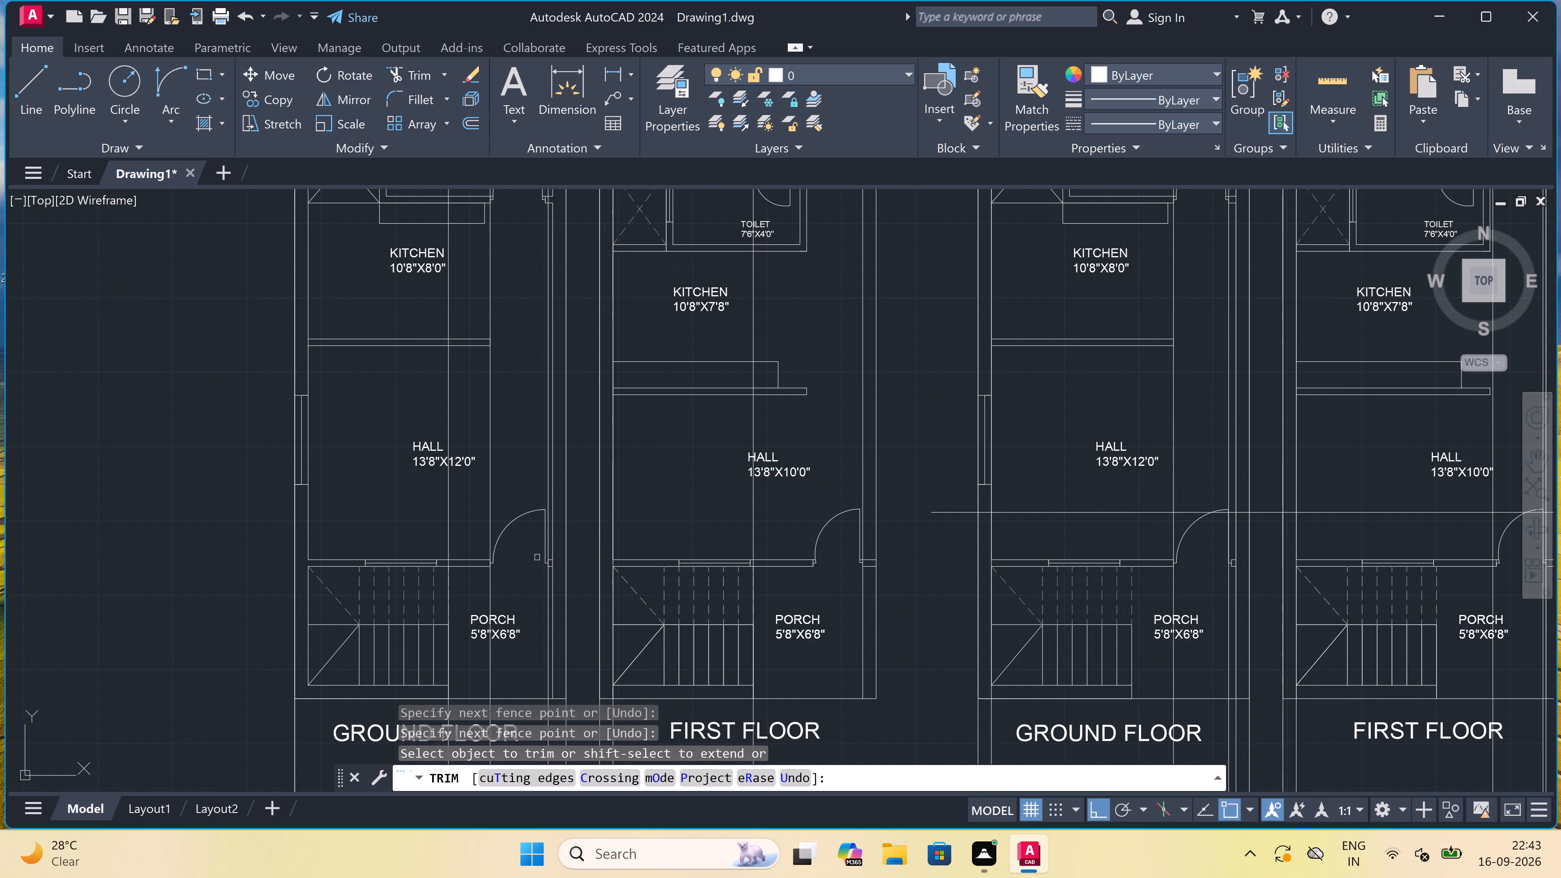
scroll(537, 556, down, 3)
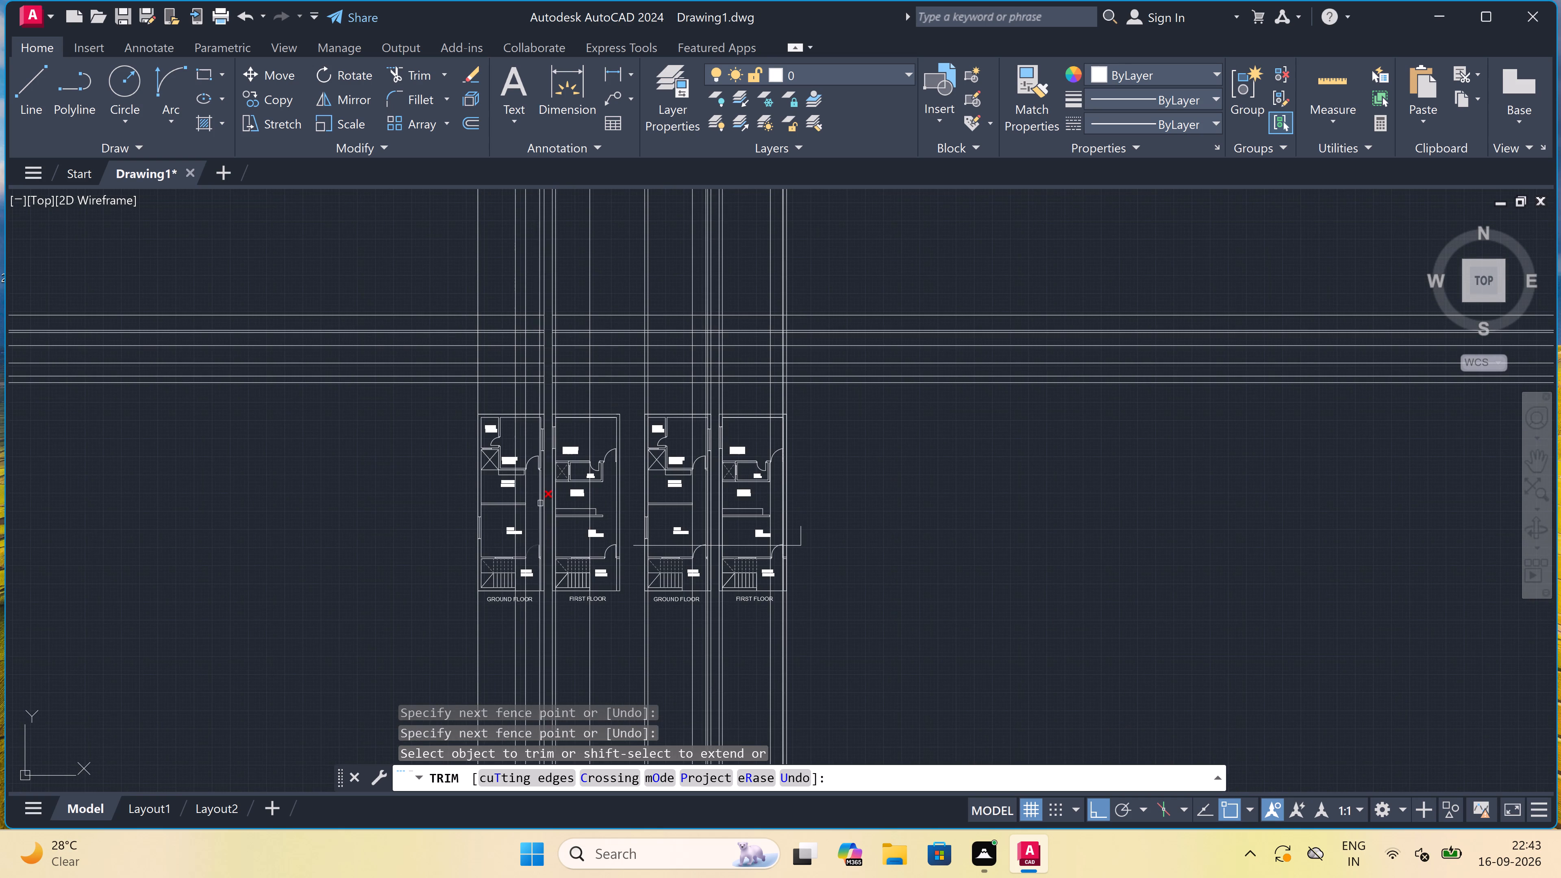
scroll(524, 332, up, 4)
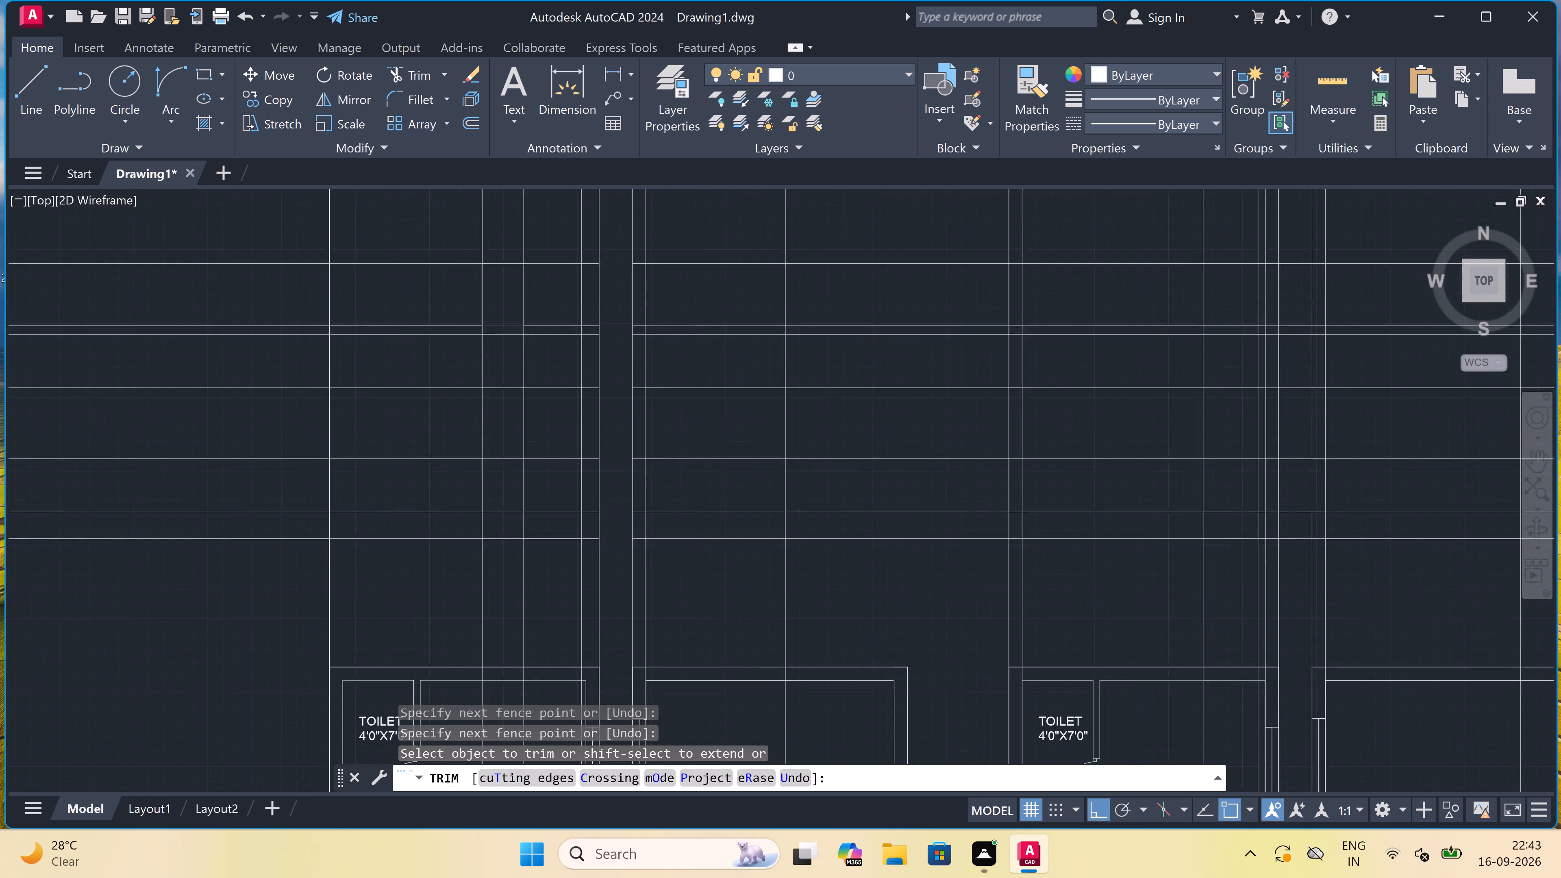
scroll(546, 365, down, 2)
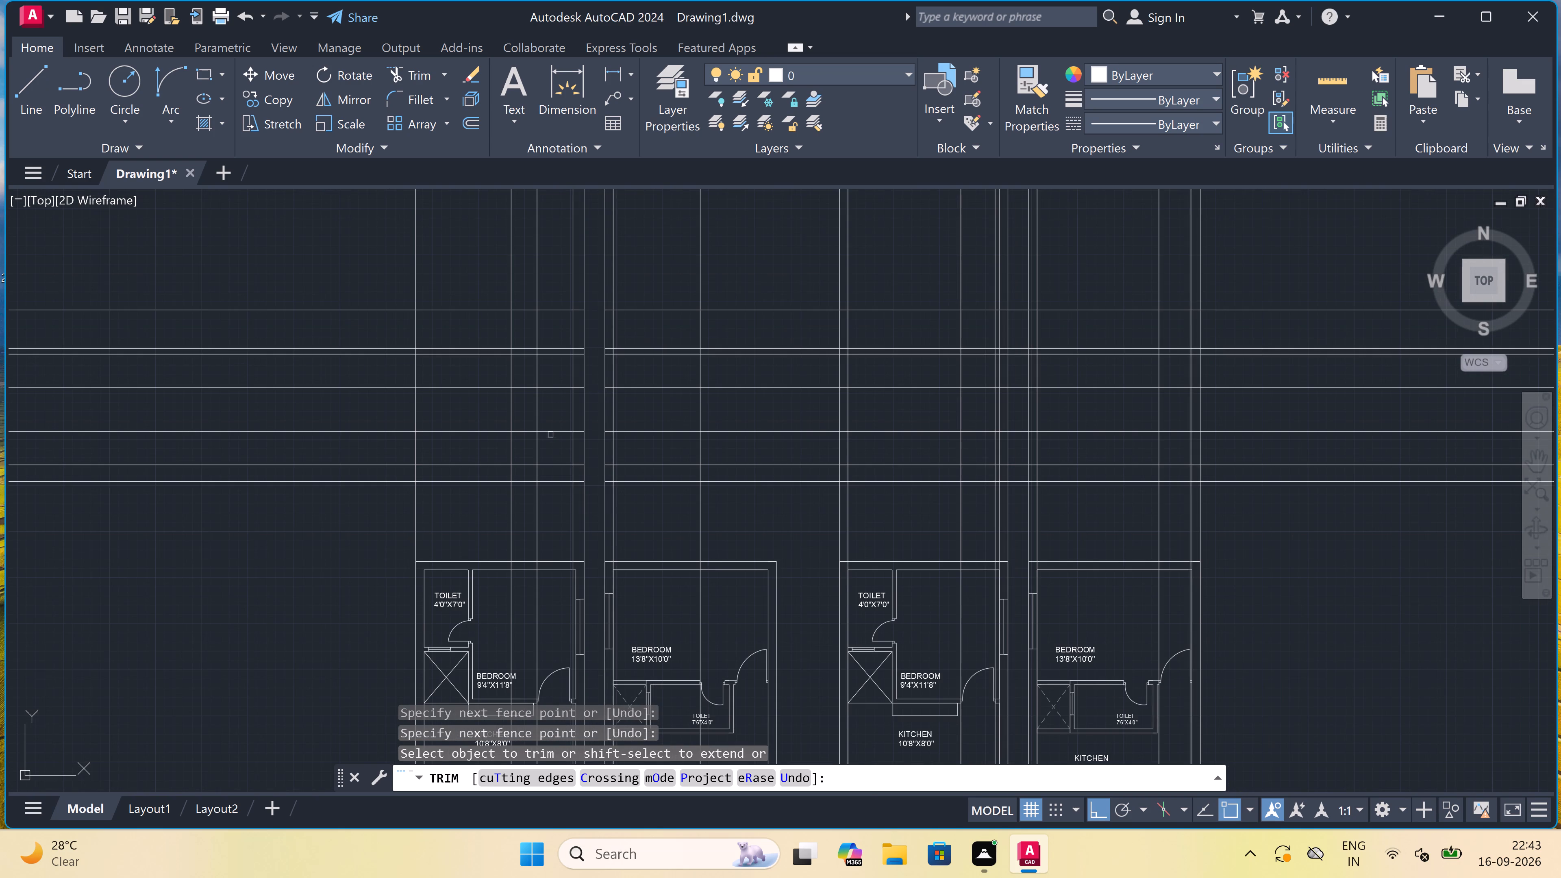
double_click(550, 427)
double_click(549, 441)
scroll(548, 431, up, 2)
scroll(548, 426, down, 1)
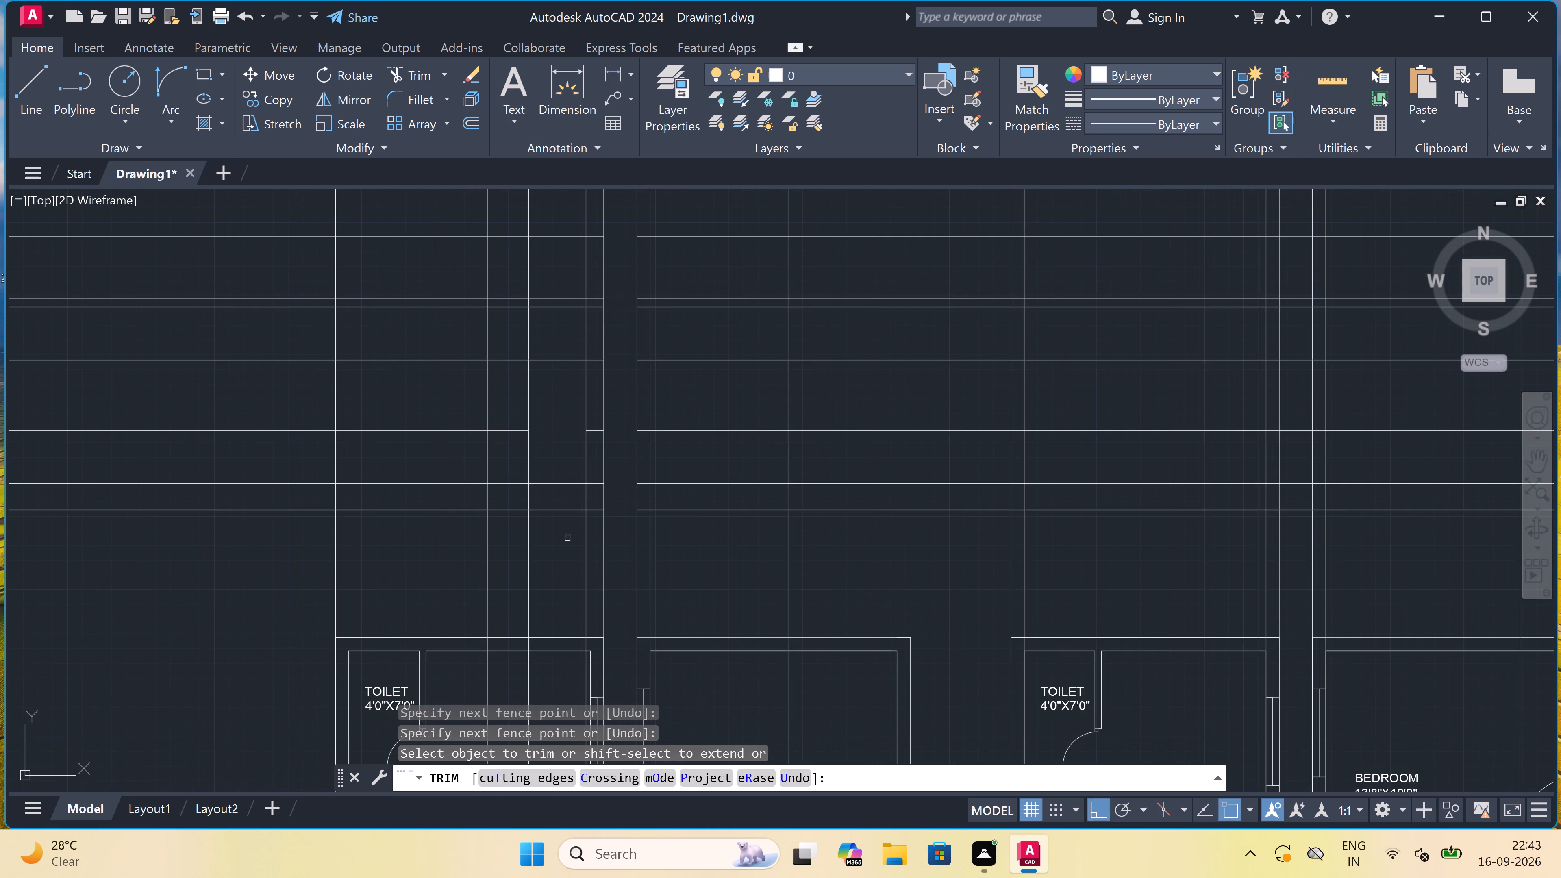
Trim the ground floor's projected verticals between the lowest level line and the plan's top wall.
click(609, 532)
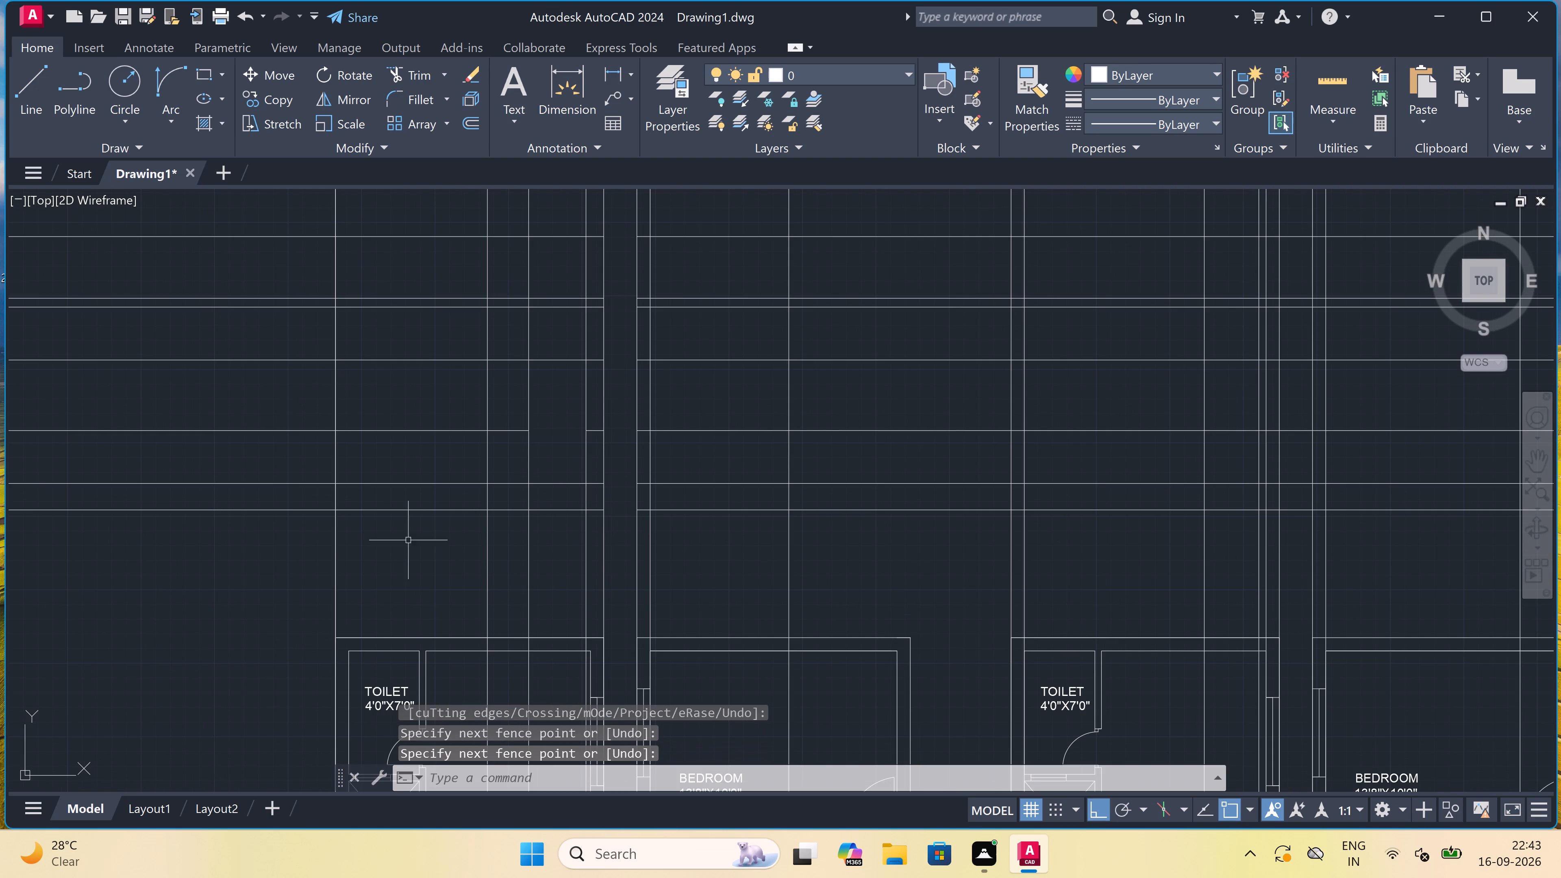
key(space)
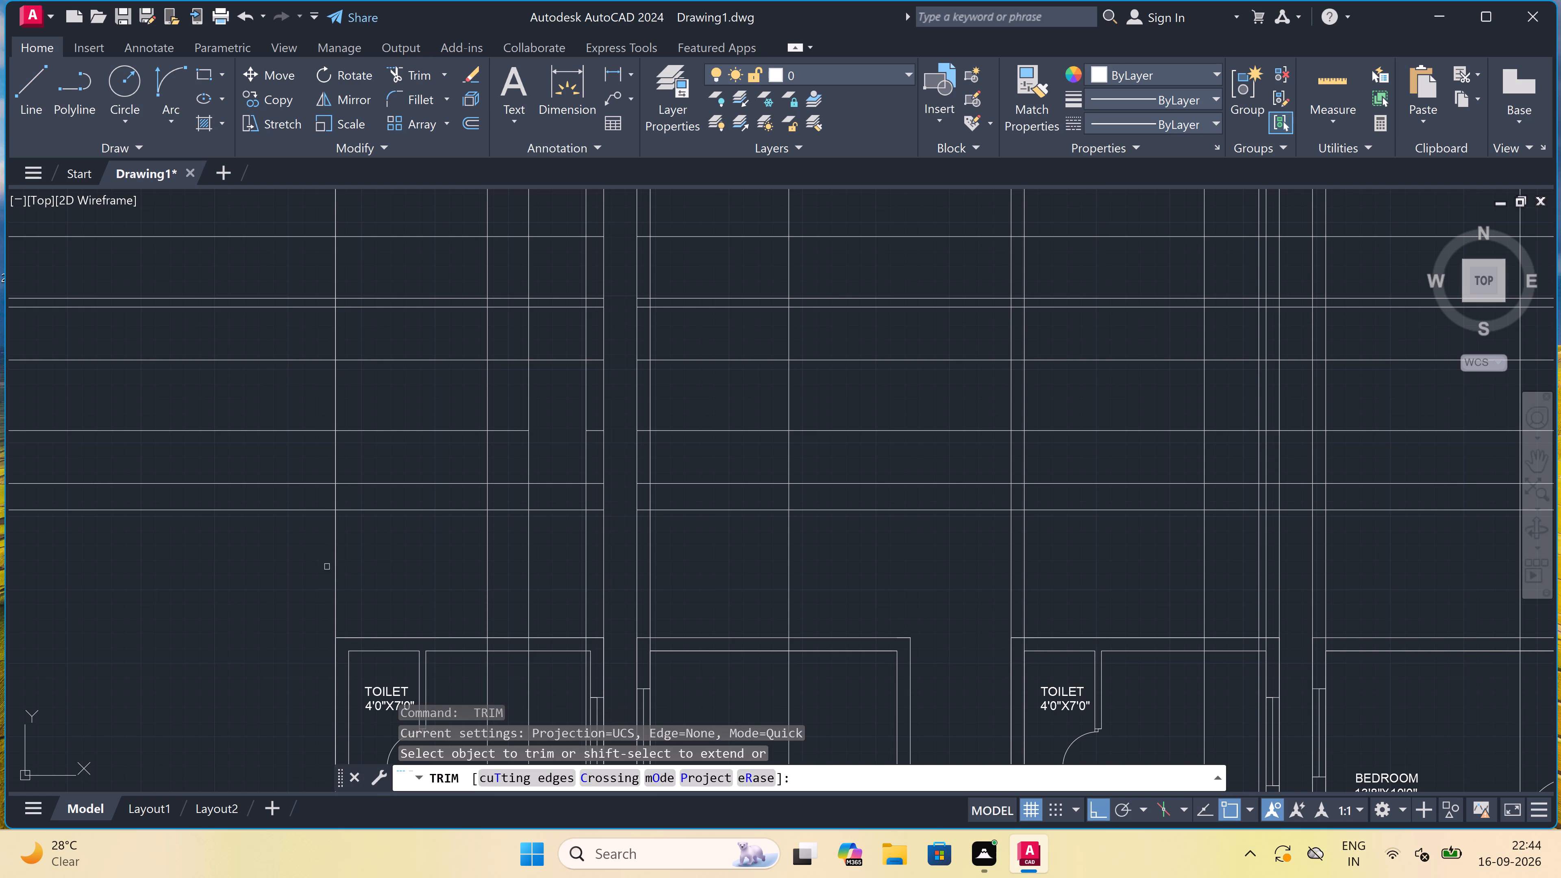
click(325, 567)
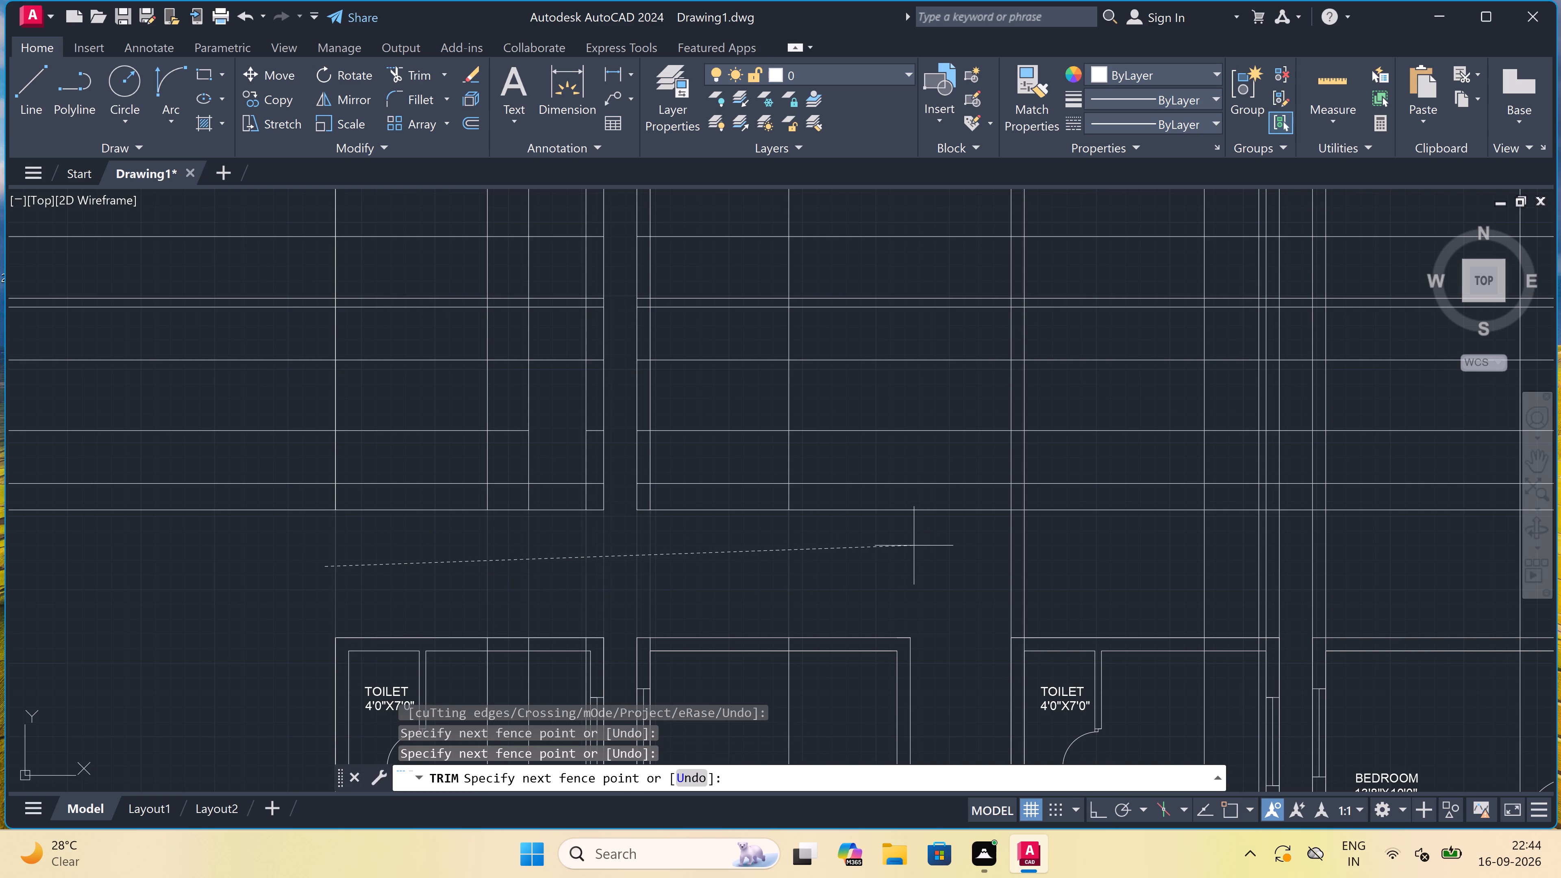
click(628, 548)
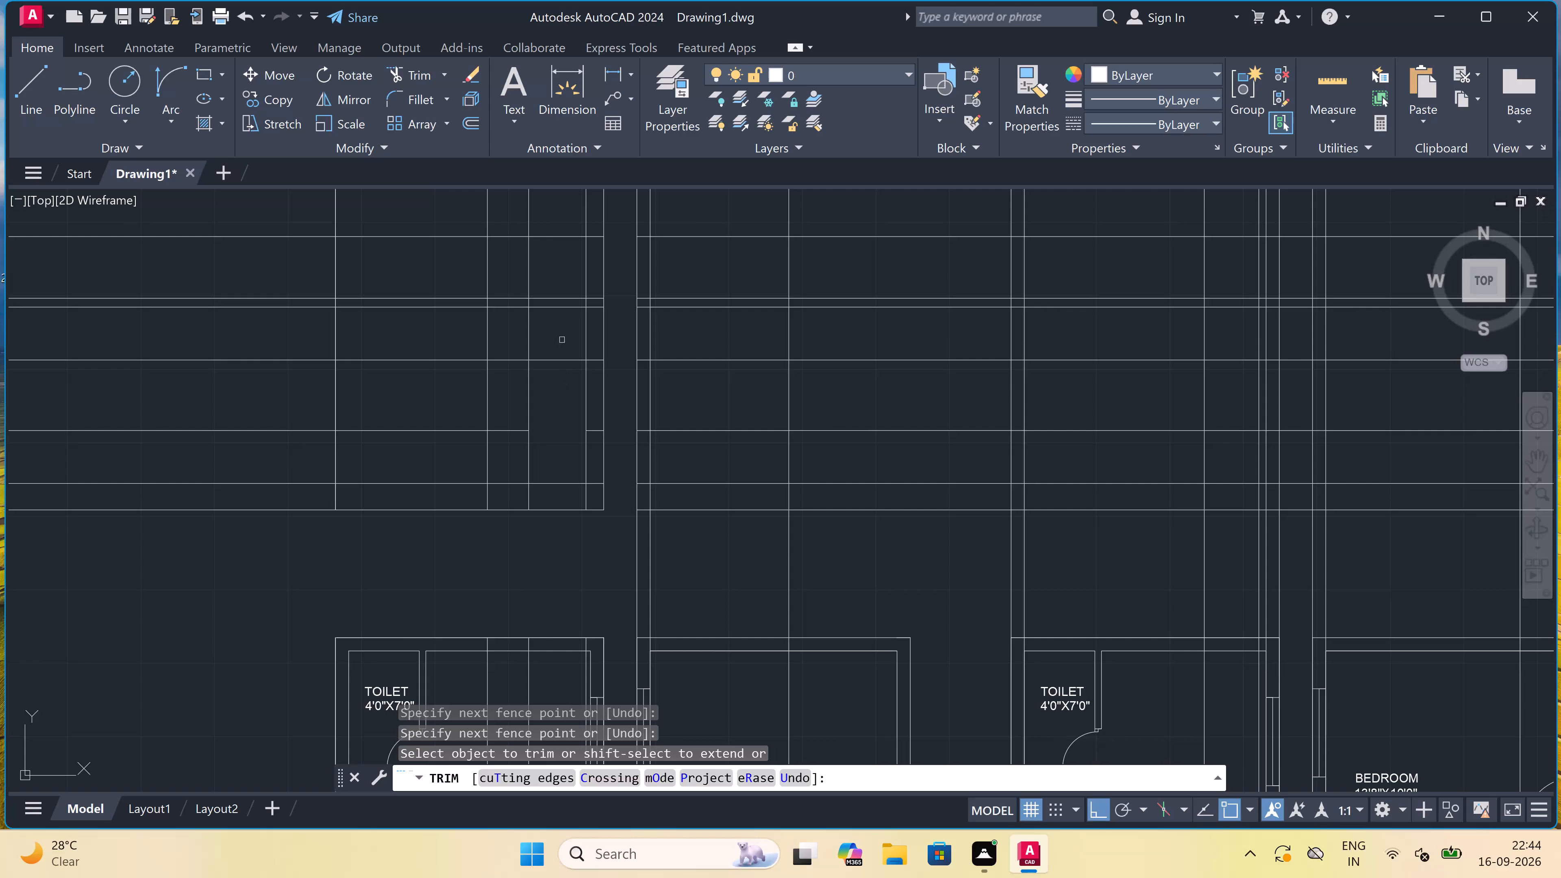
Trim the ground floor's two door verticals between the door head line and the slab's underside.
click(590, 329)
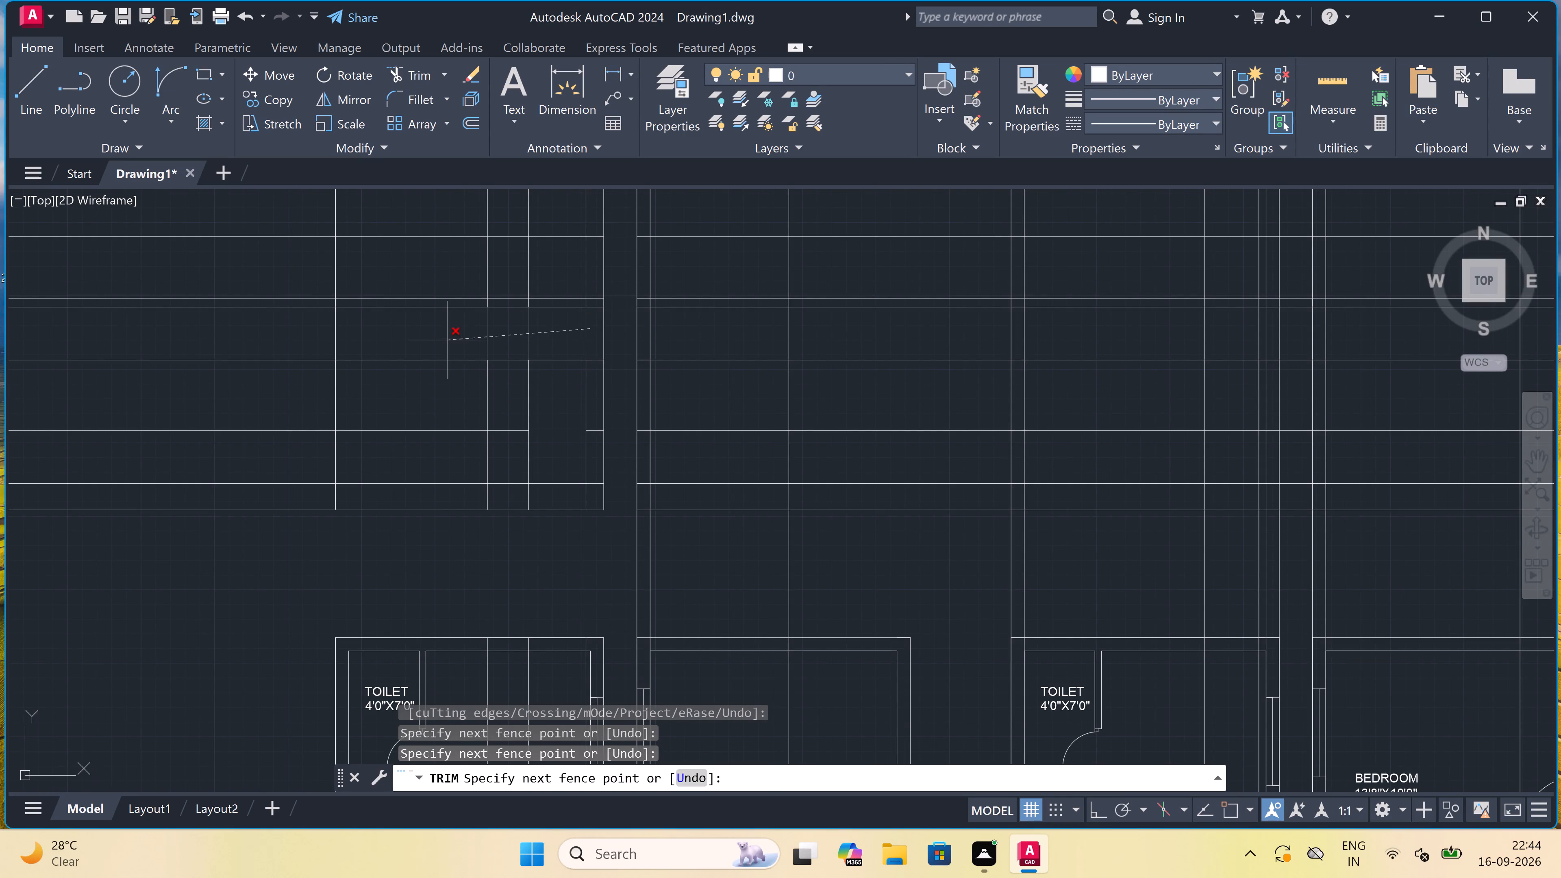
double_click(500, 334)
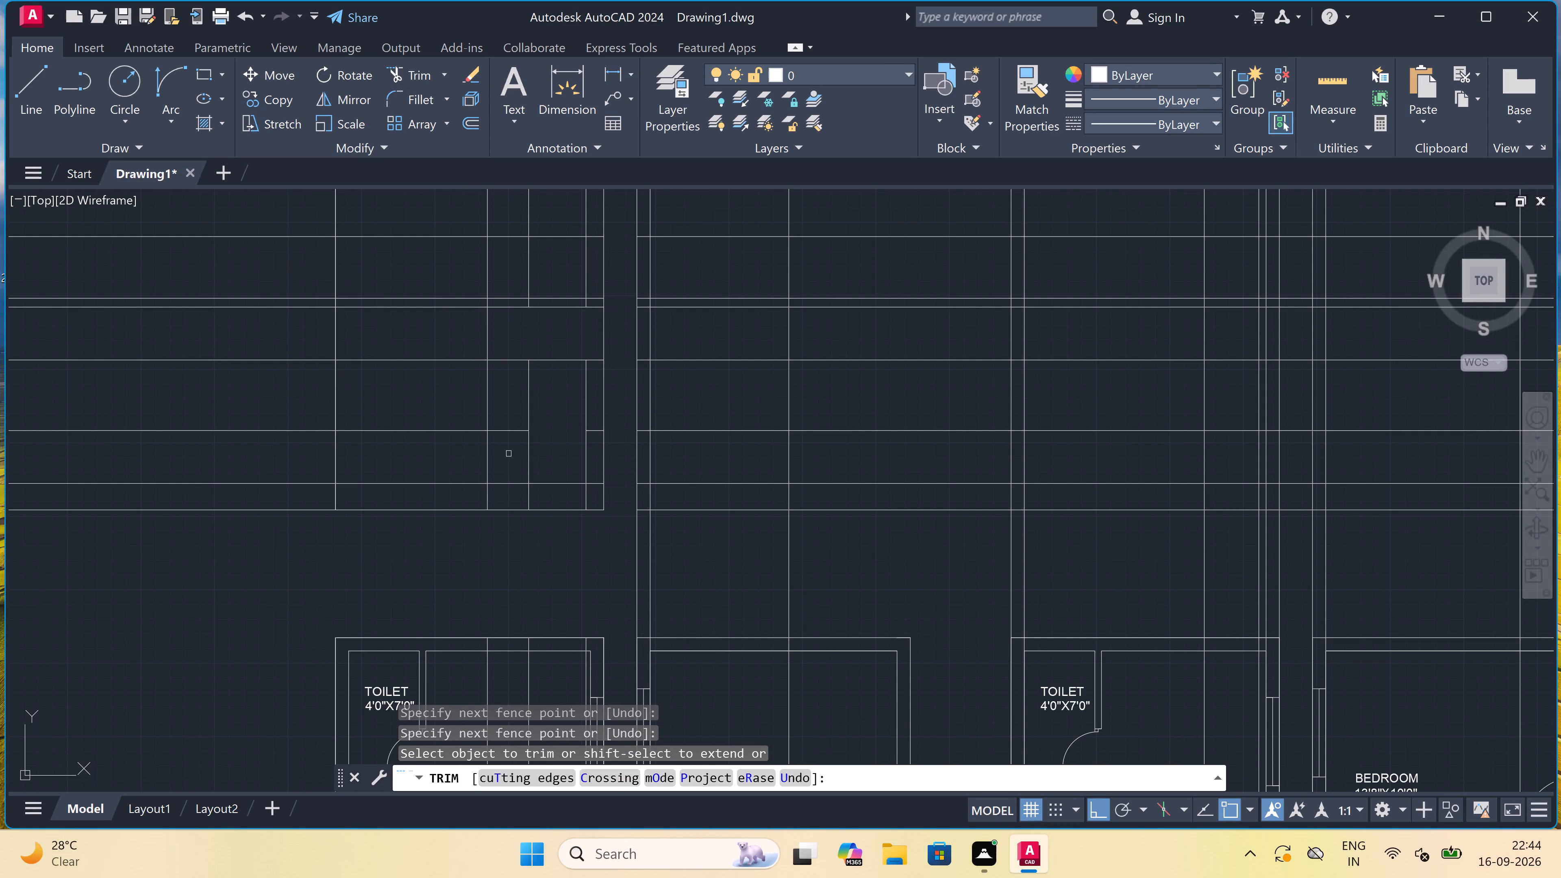
Trim the third and fourth level lines from the bottom out of the narrow bays on both sides of the ground floor door.
click(509, 448)
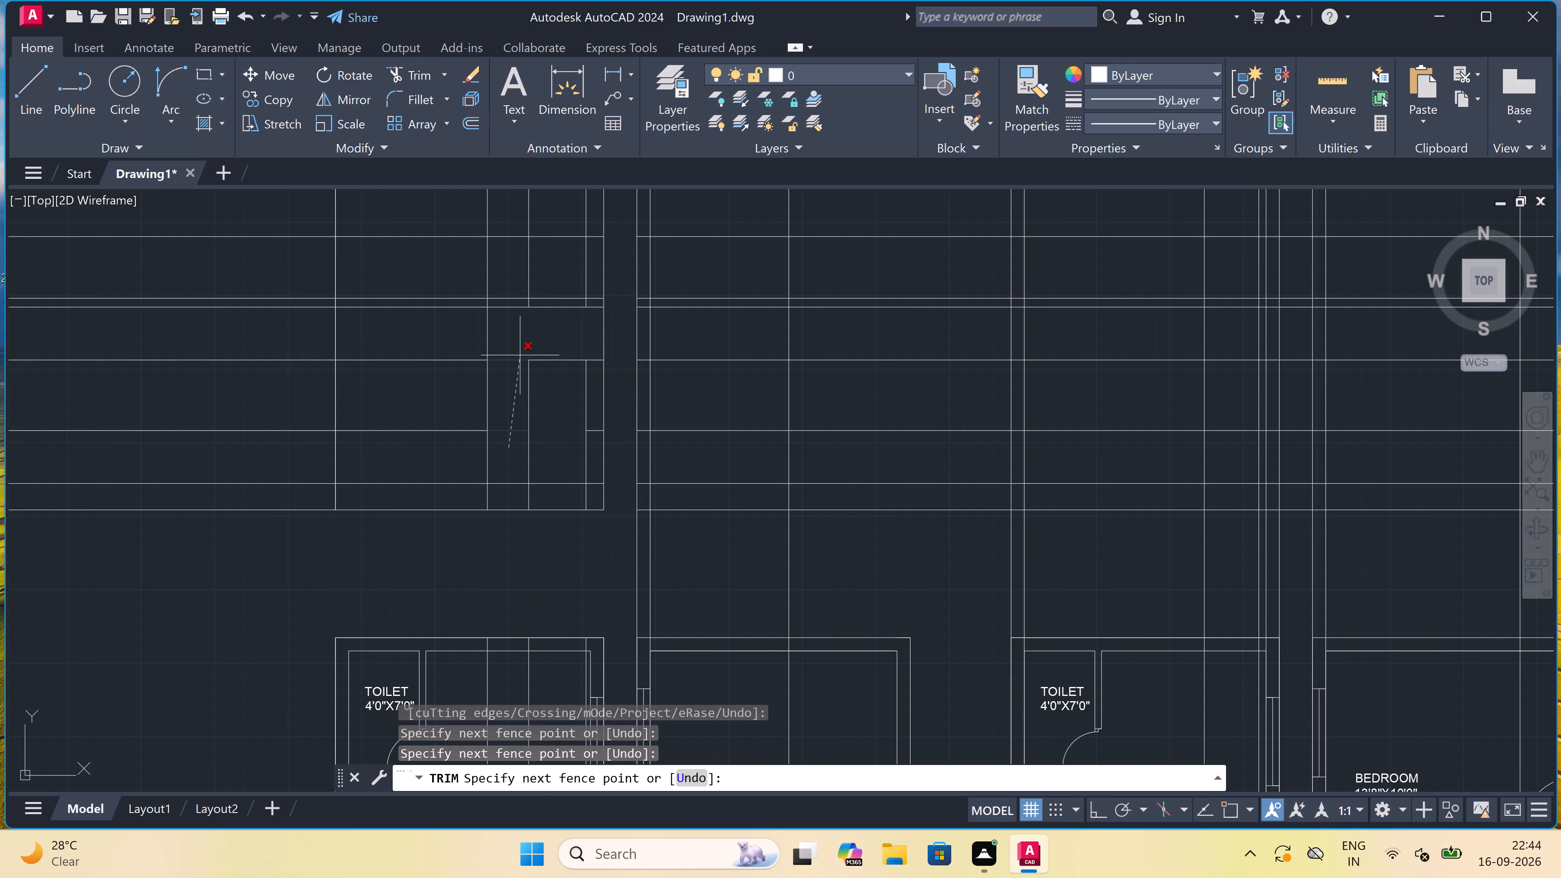
click(520, 355)
scroll(563, 377, up, 1)
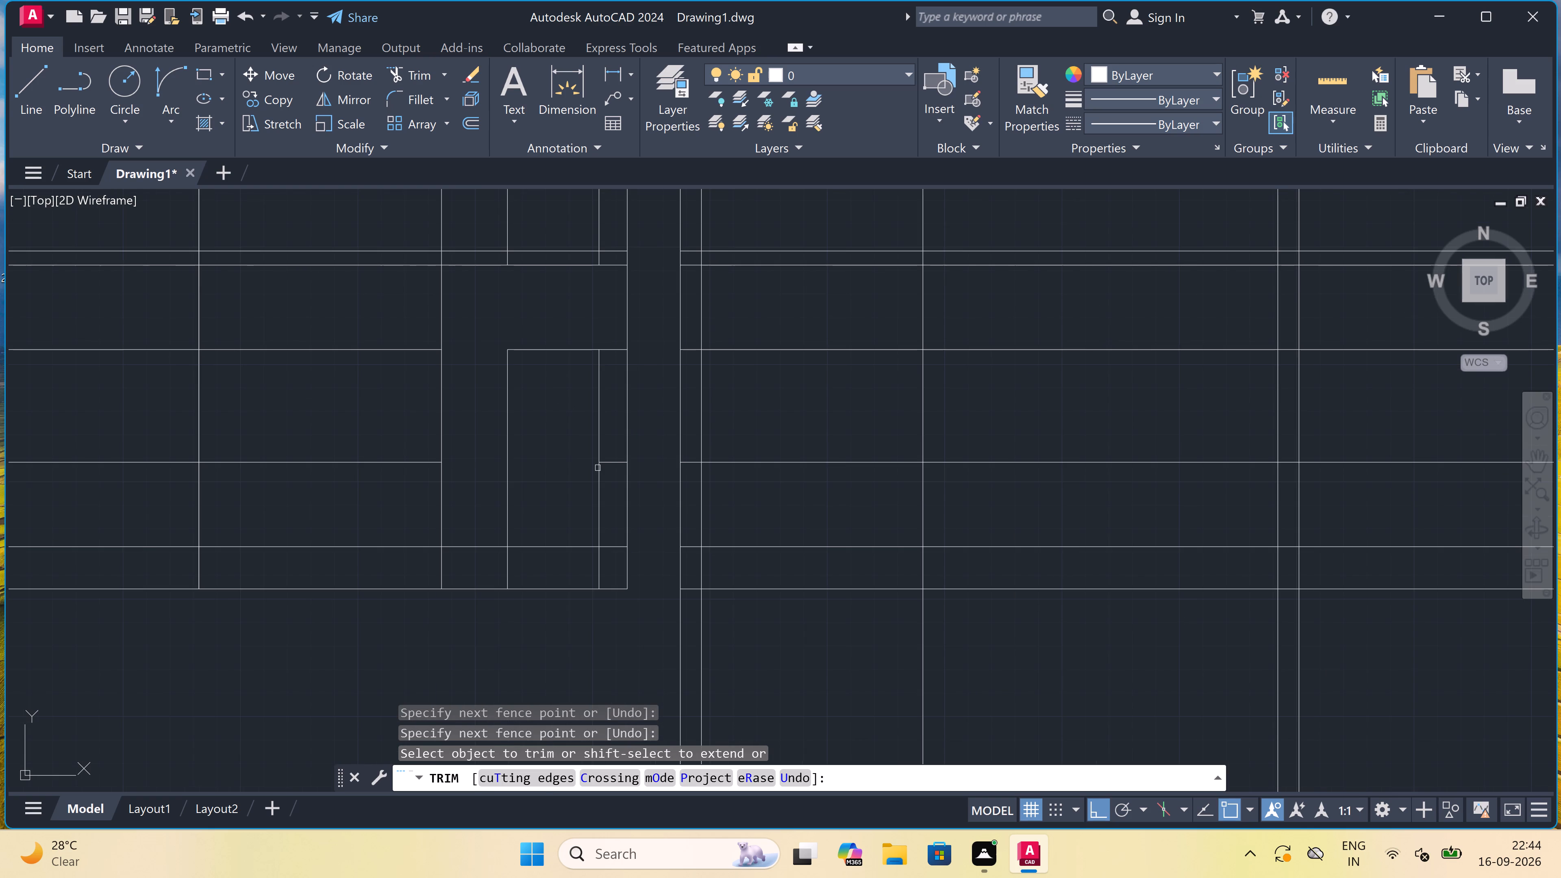
click(617, 473)
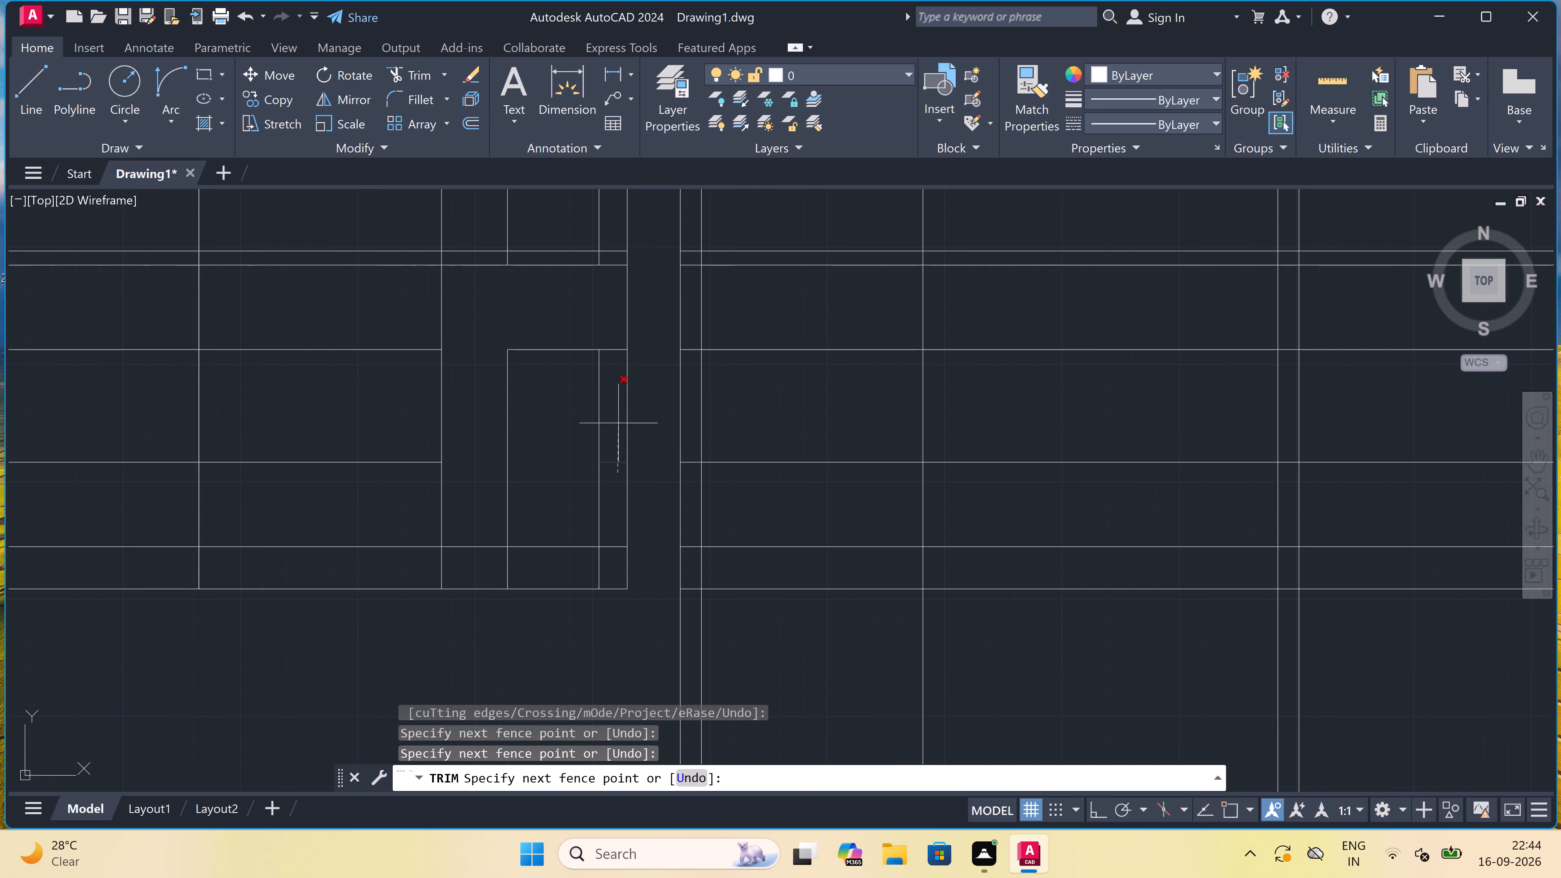
click(612, 334)
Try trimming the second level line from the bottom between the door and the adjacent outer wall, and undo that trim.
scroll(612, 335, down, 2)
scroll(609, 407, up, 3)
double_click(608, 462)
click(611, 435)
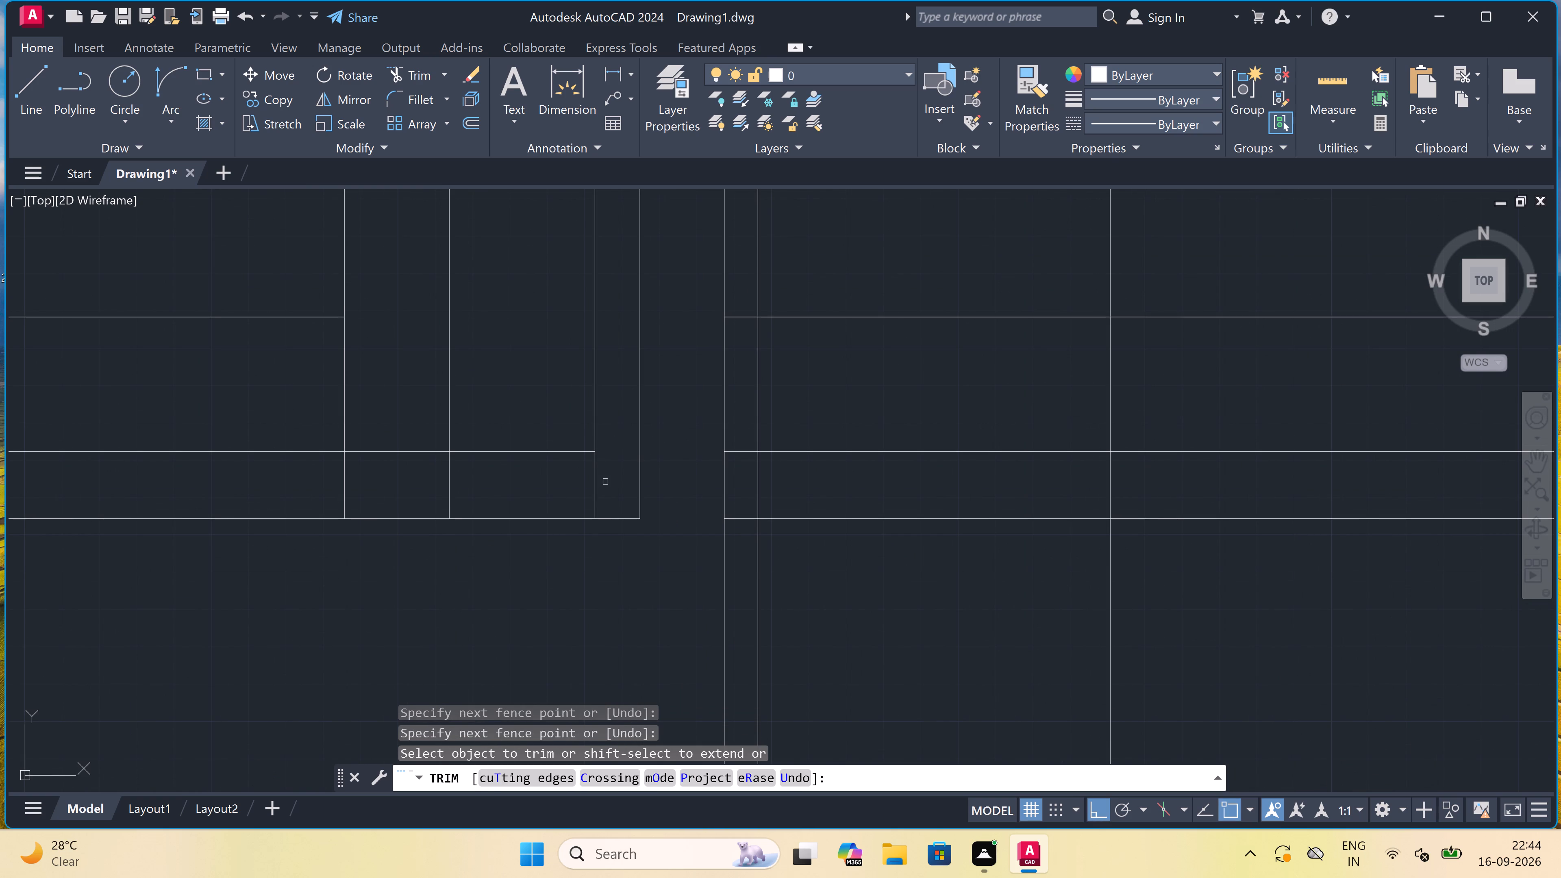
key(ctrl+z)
Trim the ground floor's three interior verticals, including both door verticals, between the two lowest level lines.
scroll(585, 525, up, 1)
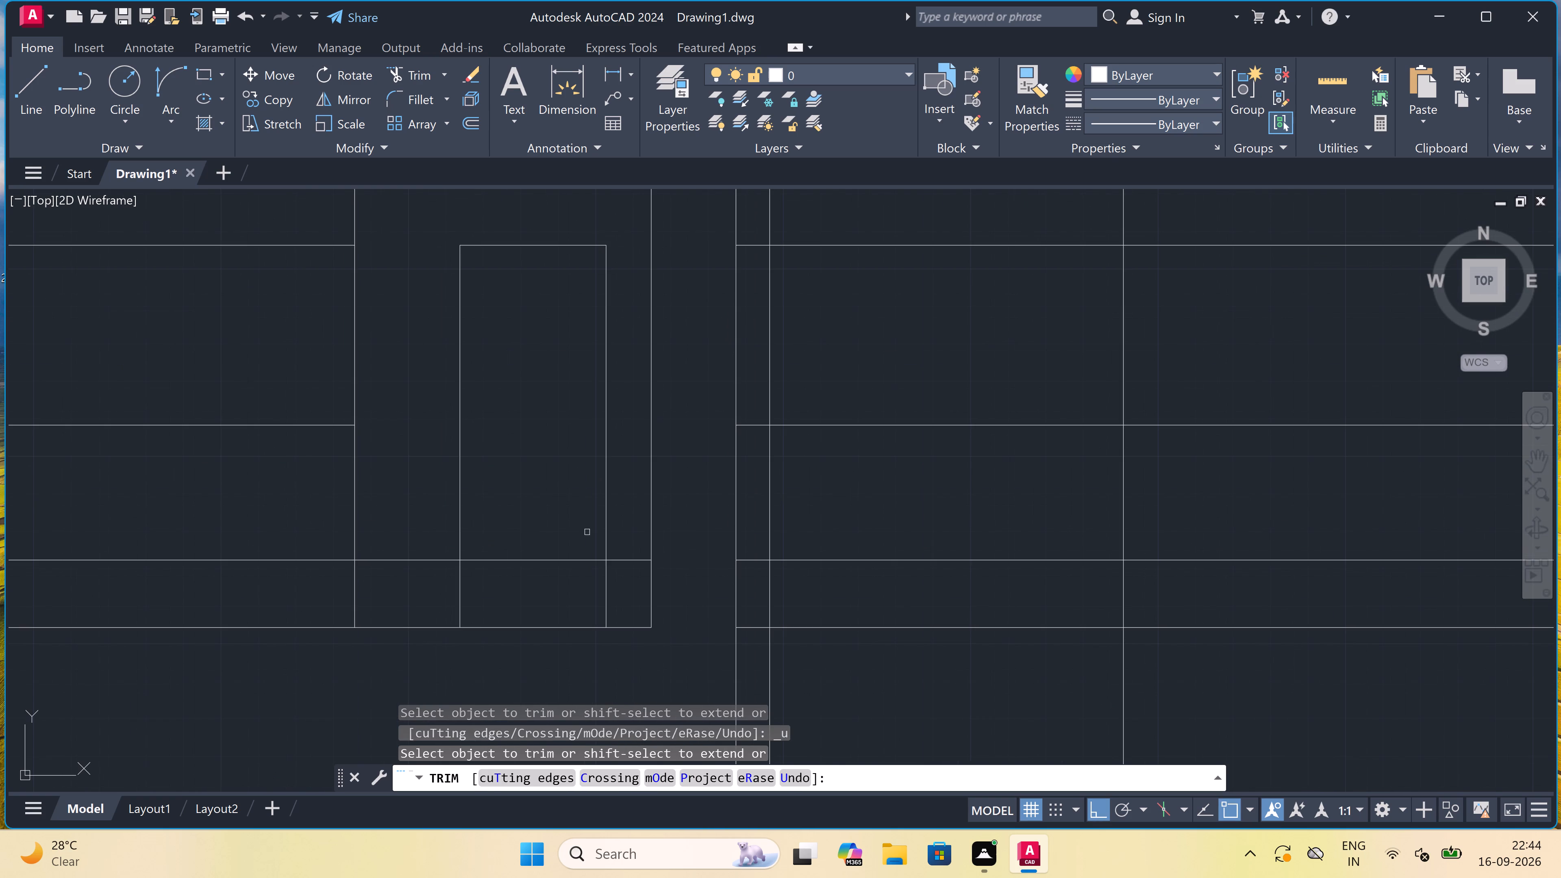
scroll(609, 577, down, 2)
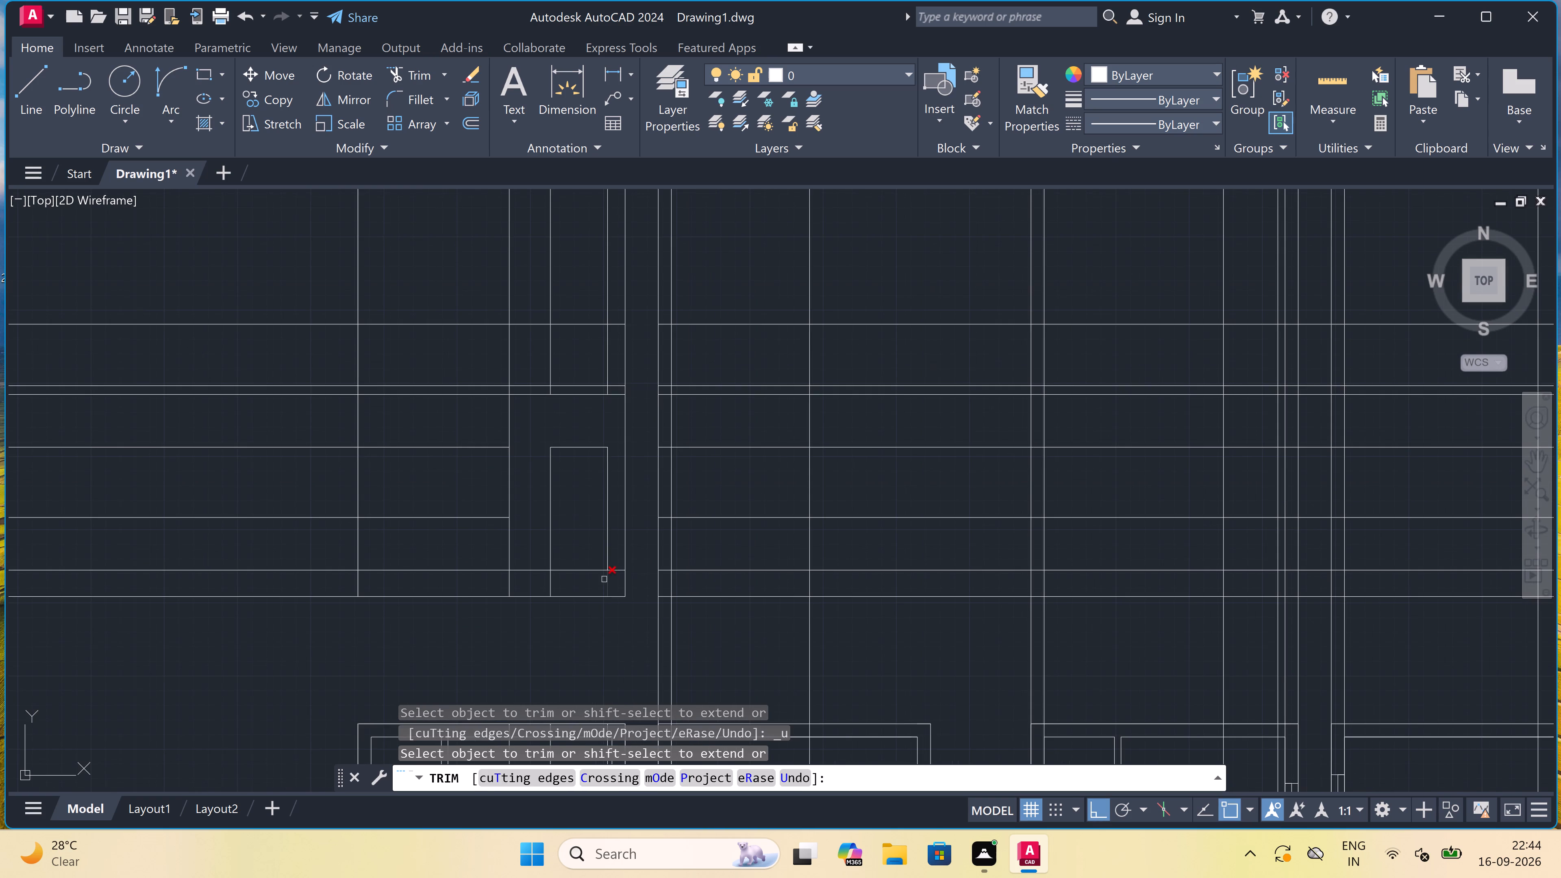
scroll(602, 582, up, 3)
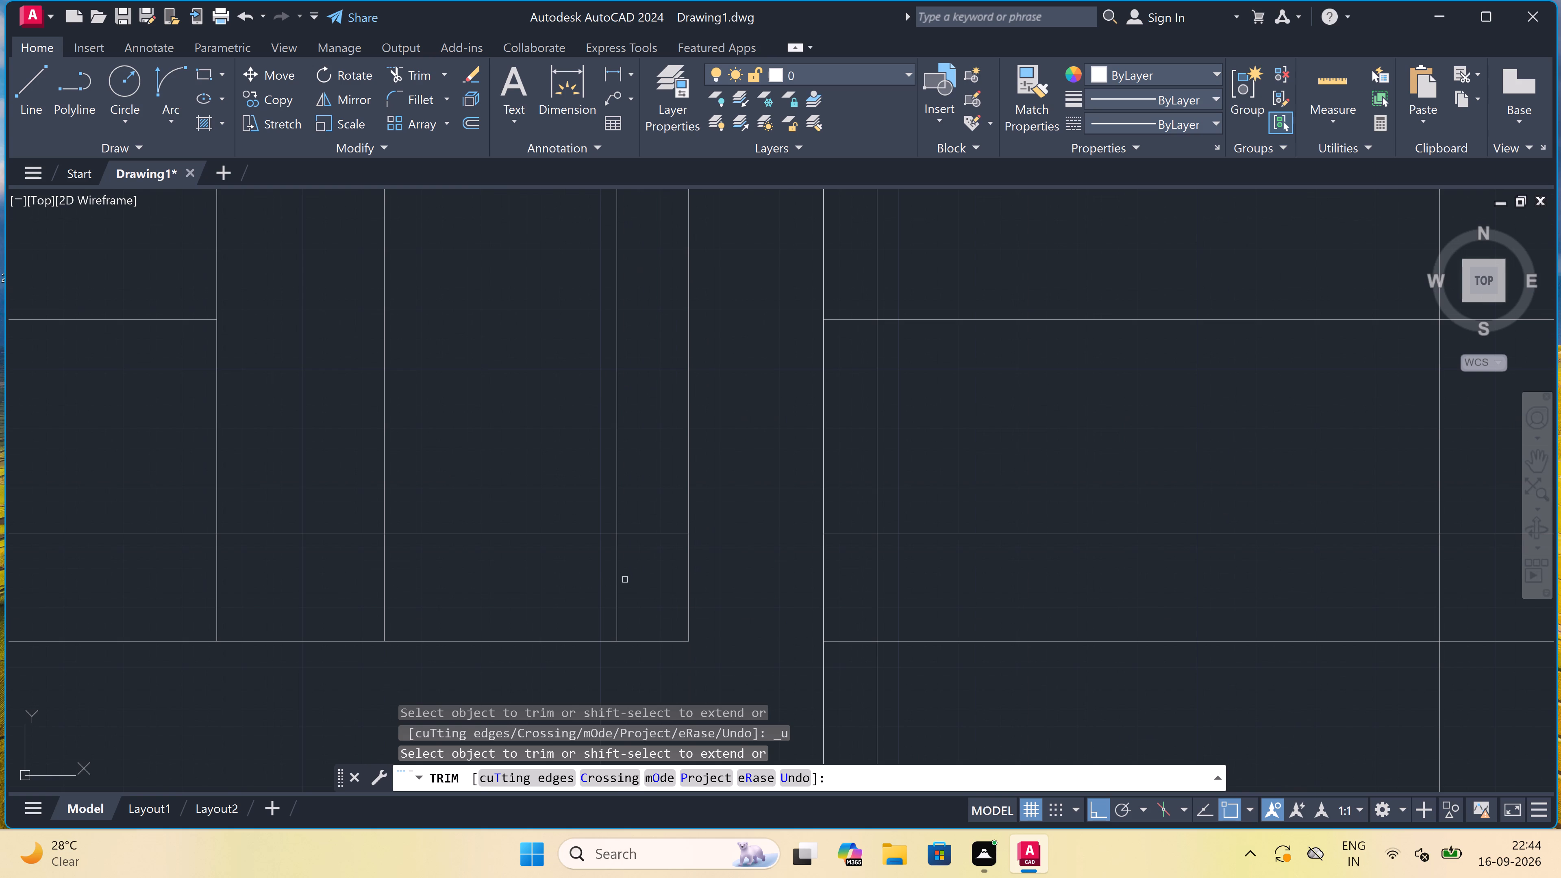
click(627, 577)
scroll(604, 576, down, 2)
scroll(617, 575, up, 2)
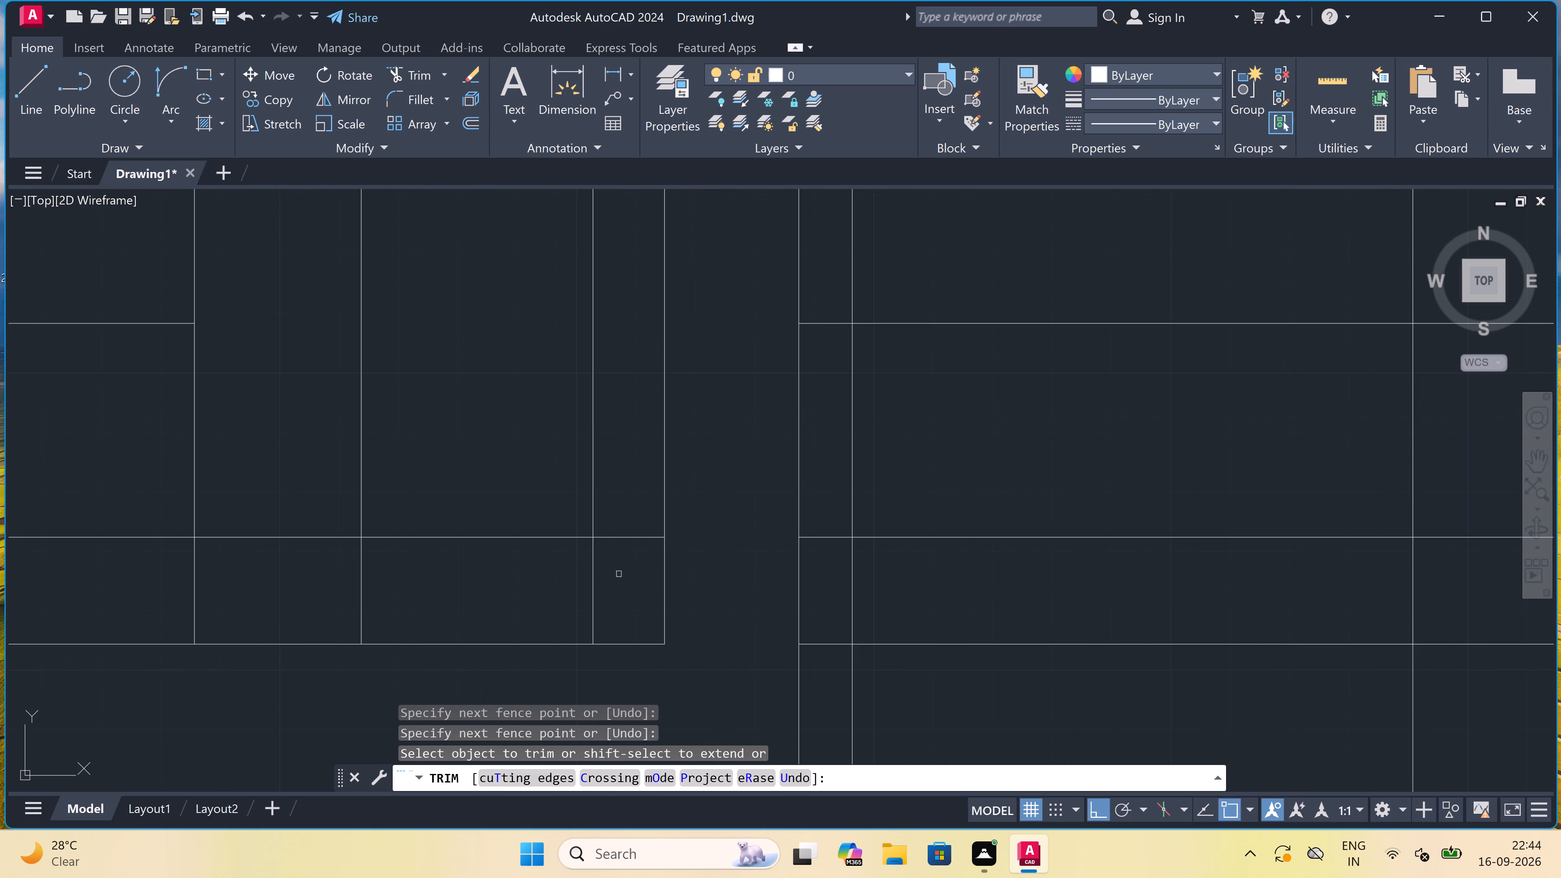
double_click(619, 574)
scroll(499, 585, down, 3)
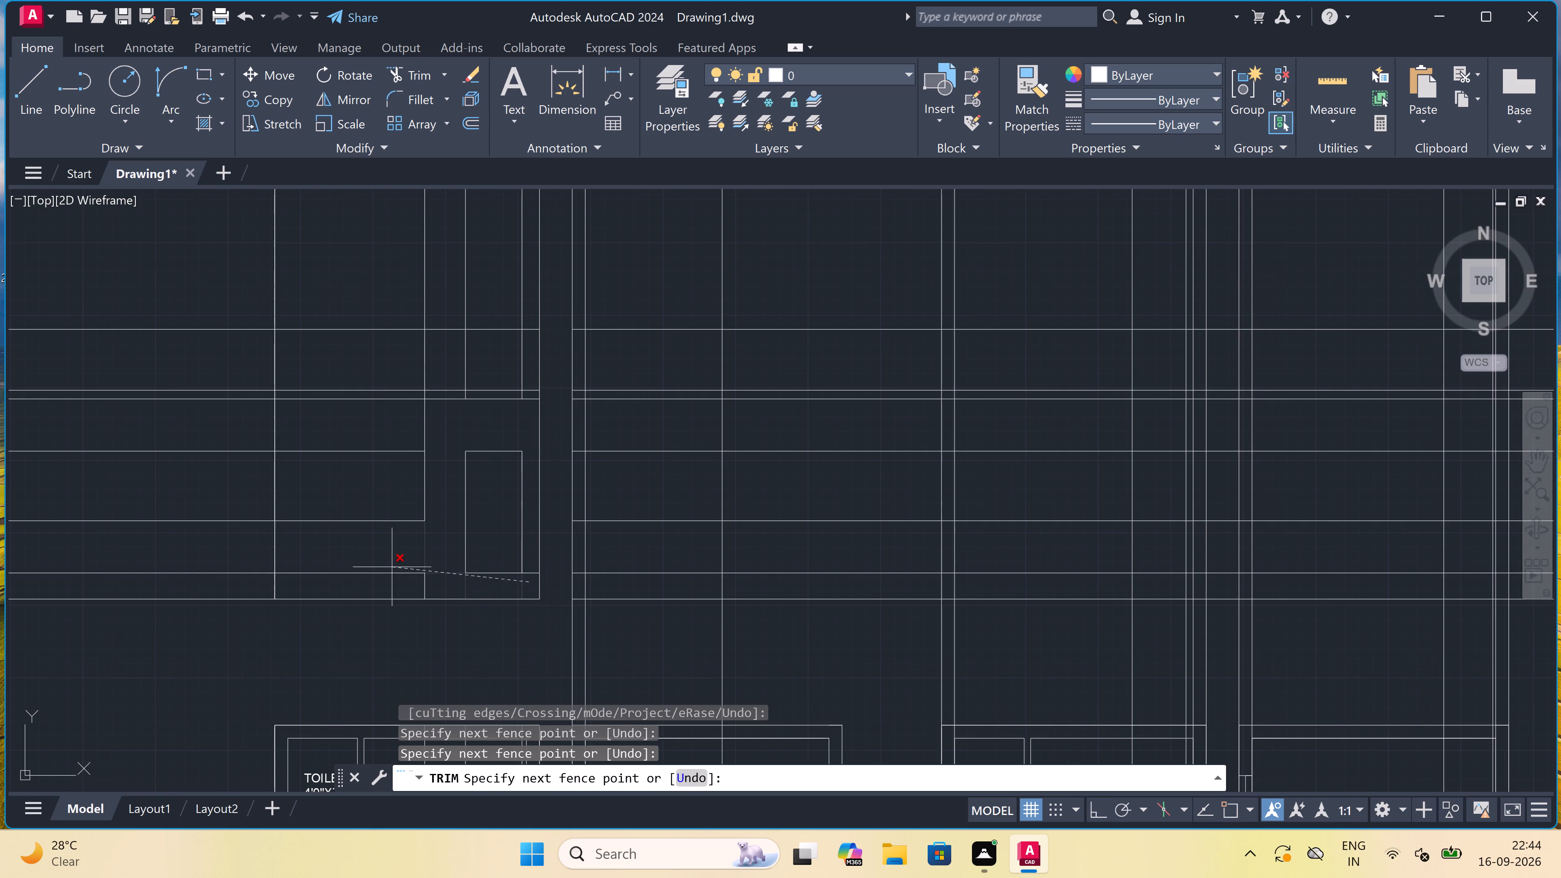
click(366, 583)
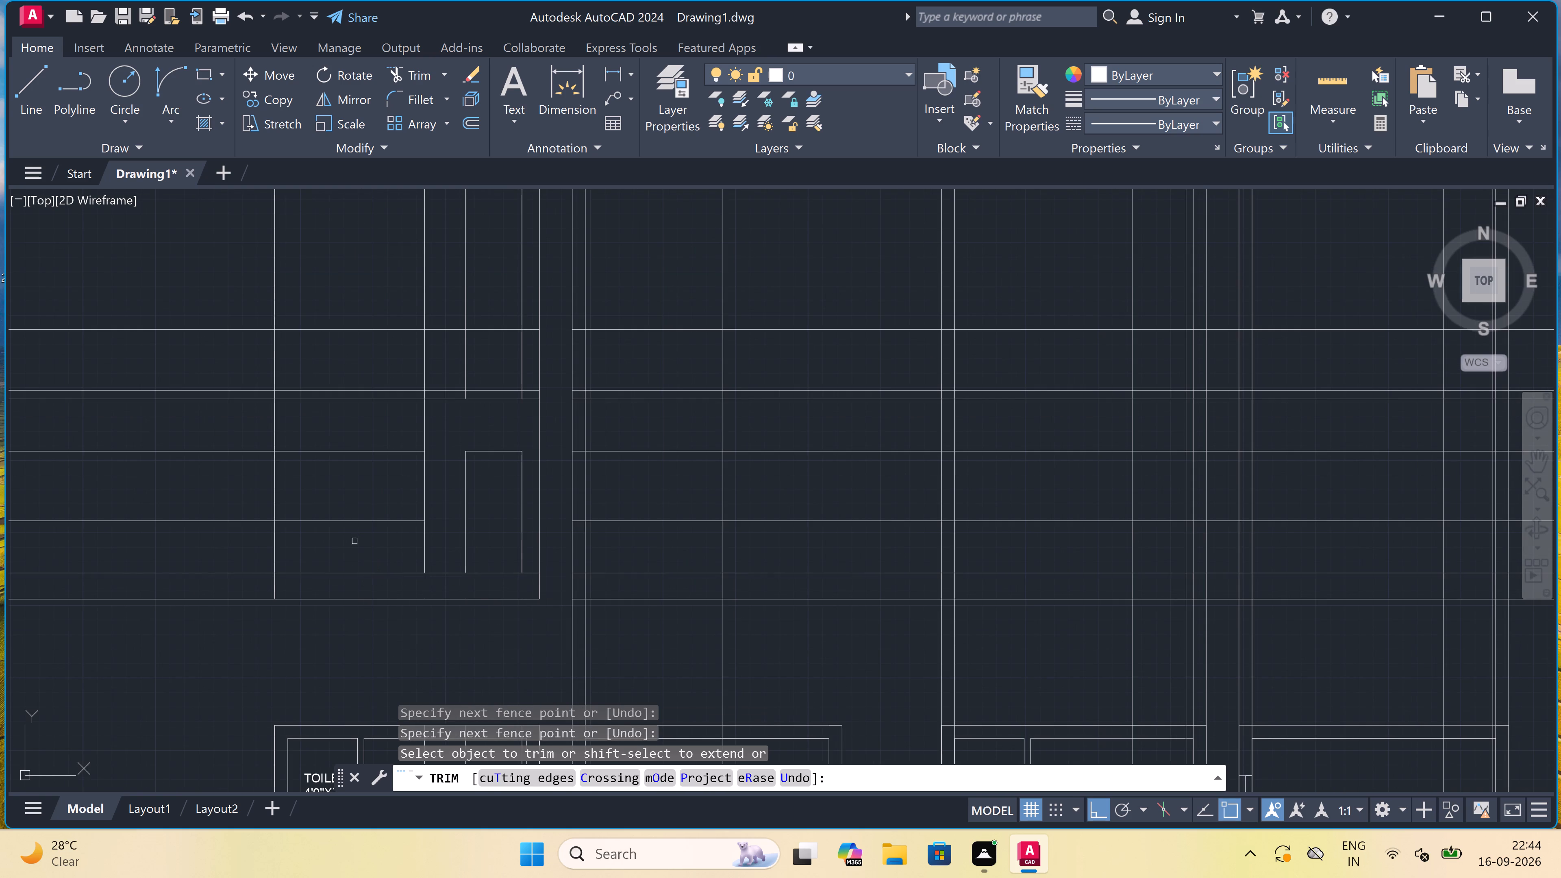
Trim the third and fourth level lines from the bottom between the ground floor's left outer wall and the first interior vertical.
click(354, 541)
click(368, 446)
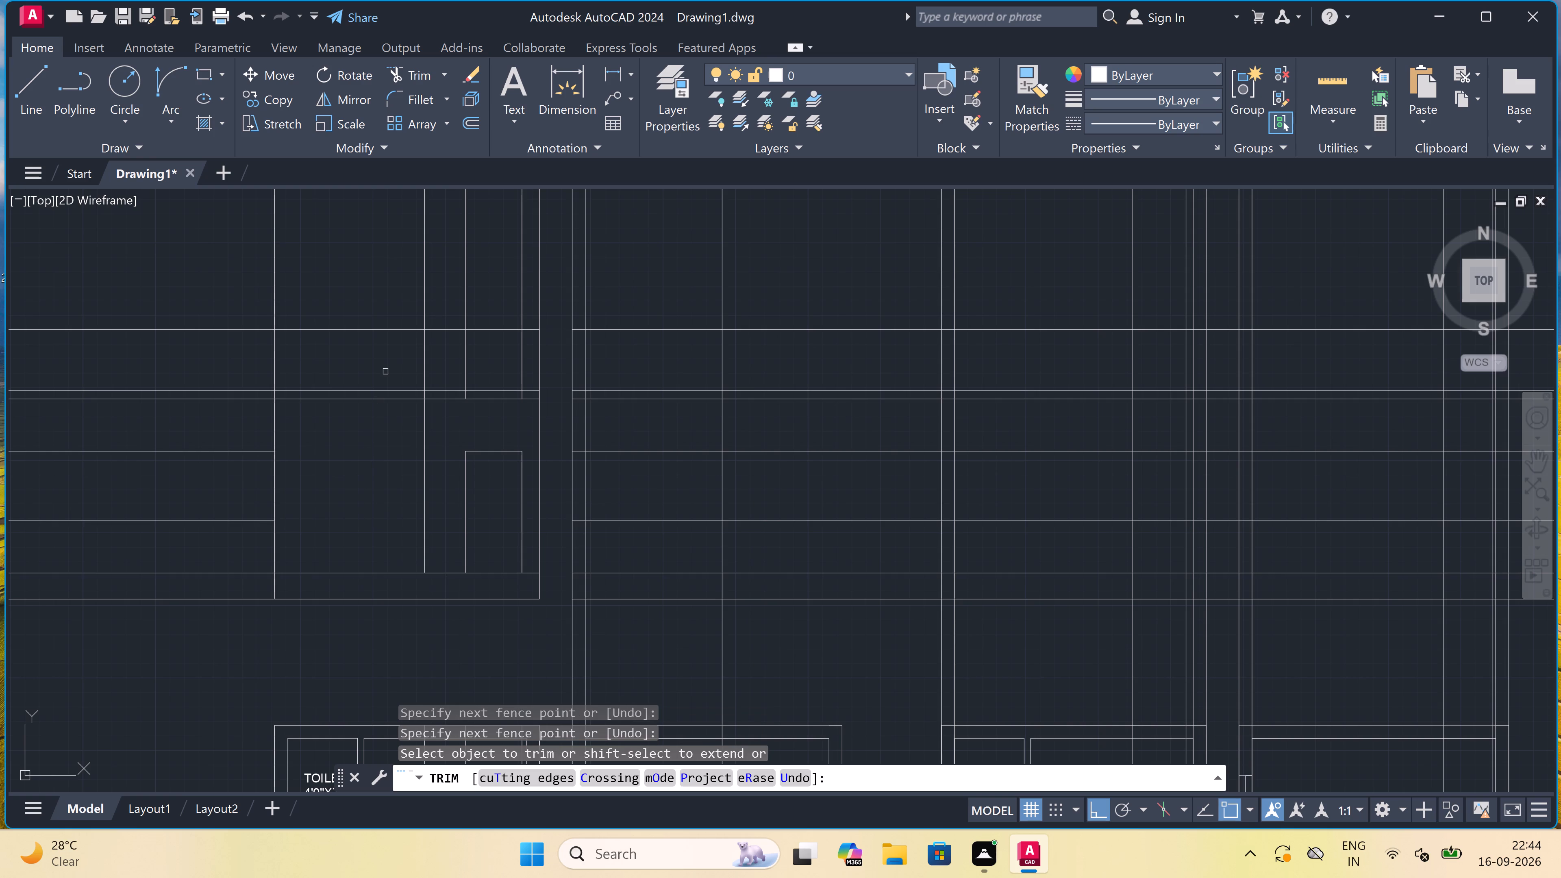
Trim the ground floor's interior verticals between the slab and the top level line, and all its verticals above that line.
click(389, 360)
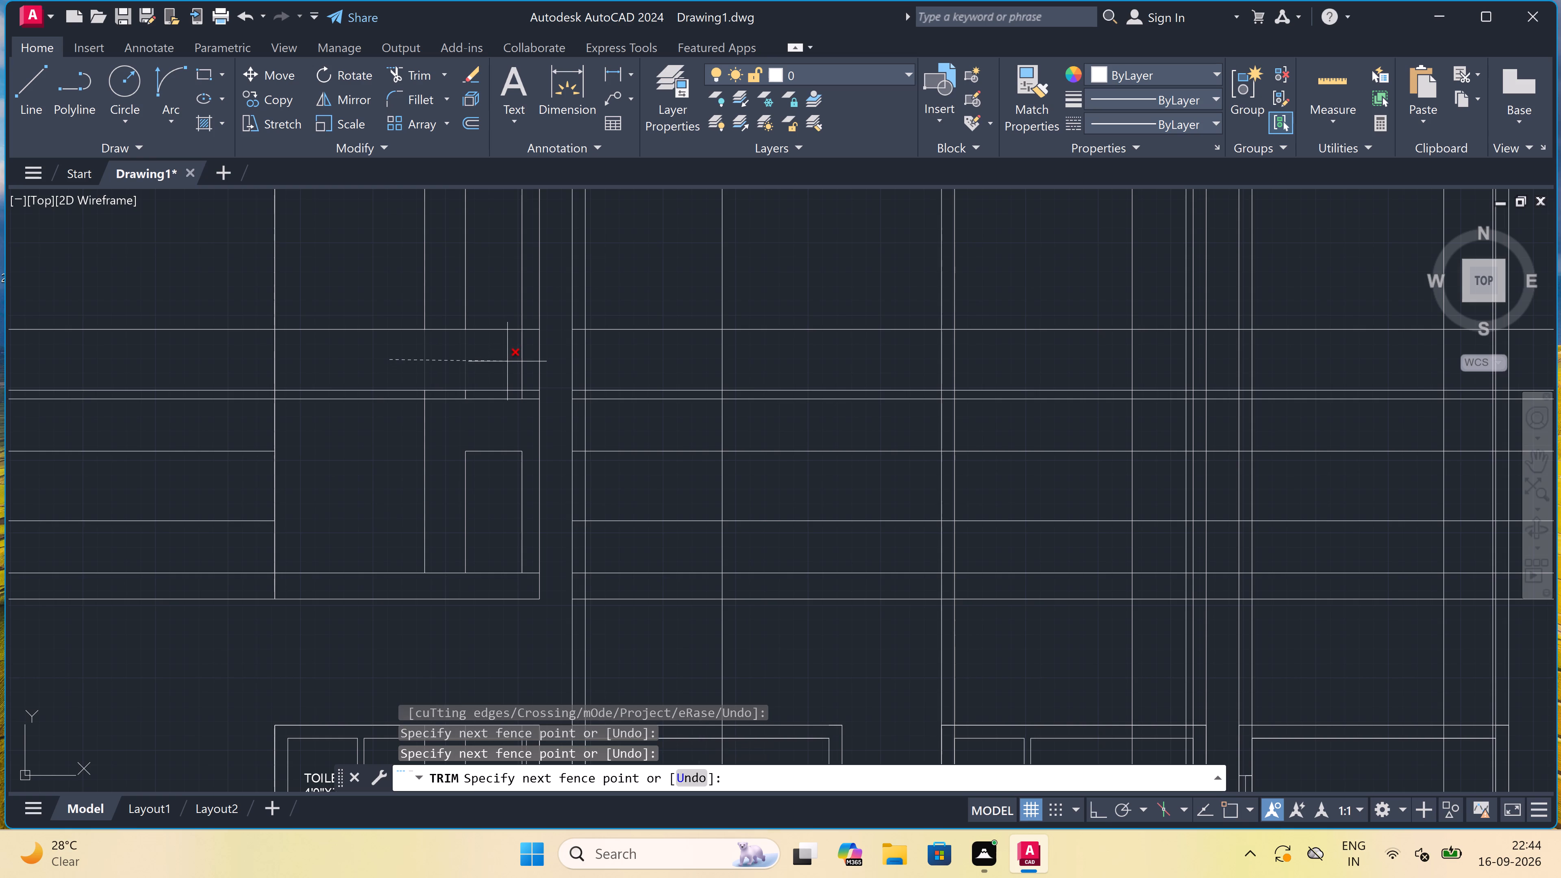
click(531, 357)
scroll(531, 357, down, 2)
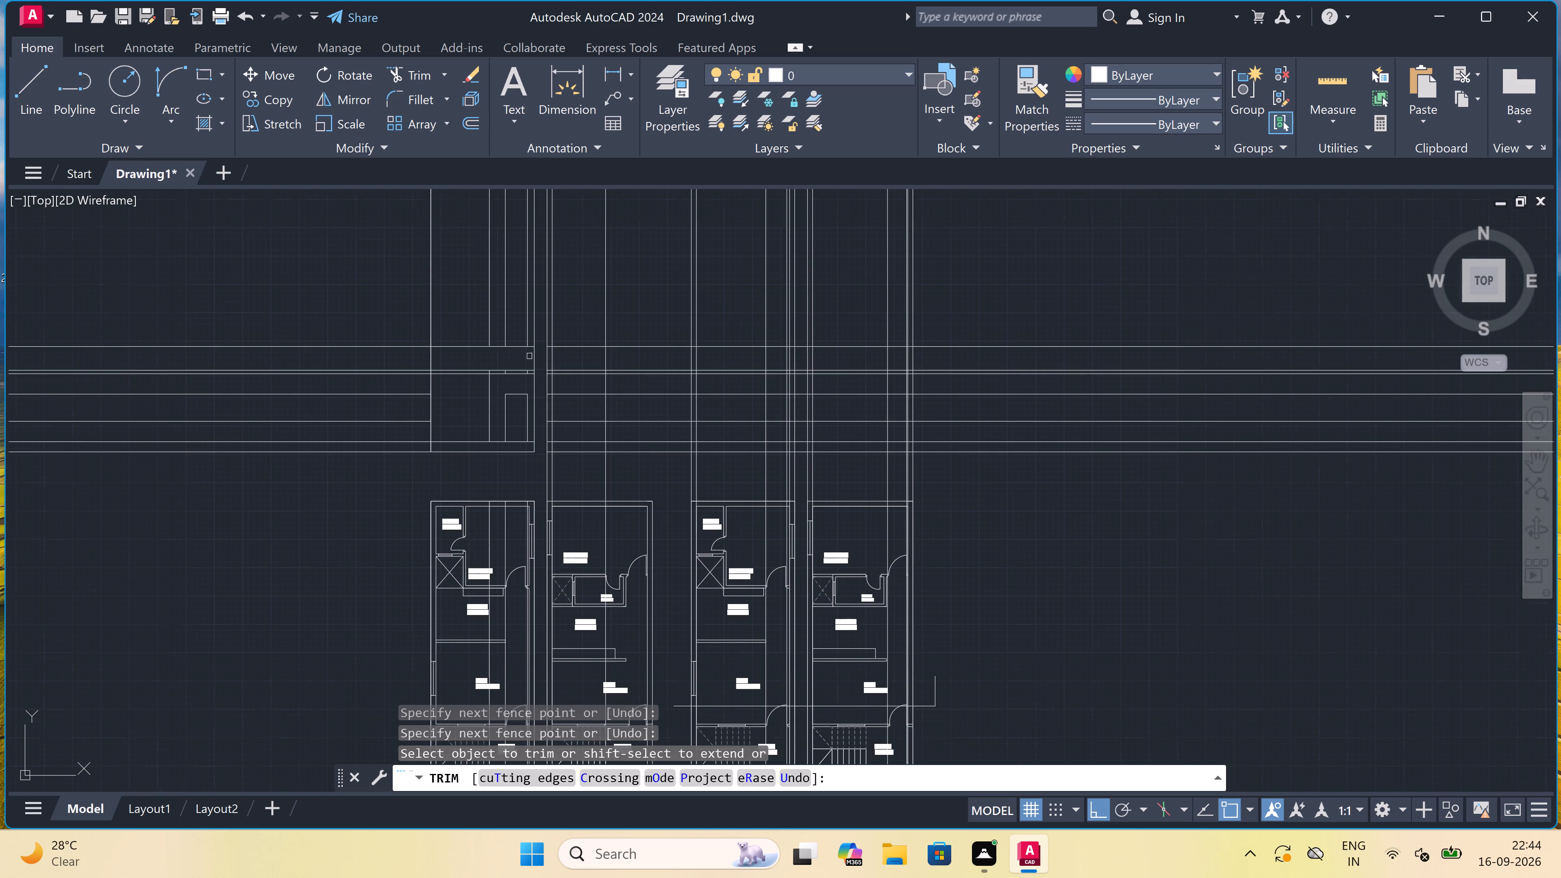
scroll(437, 322, up, 2)
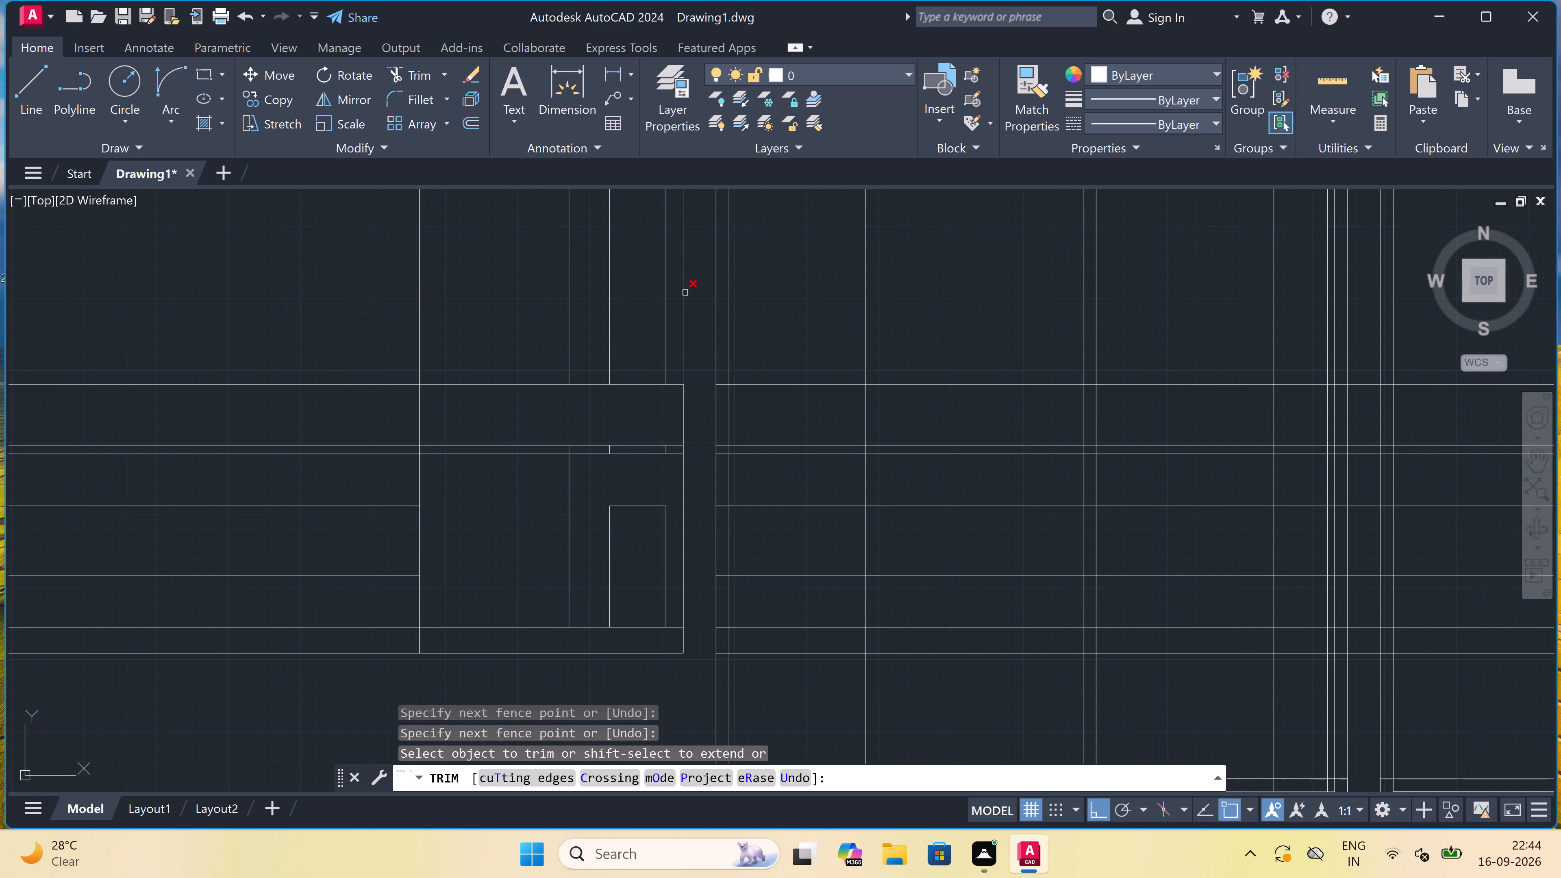
triple_click(689, 293)
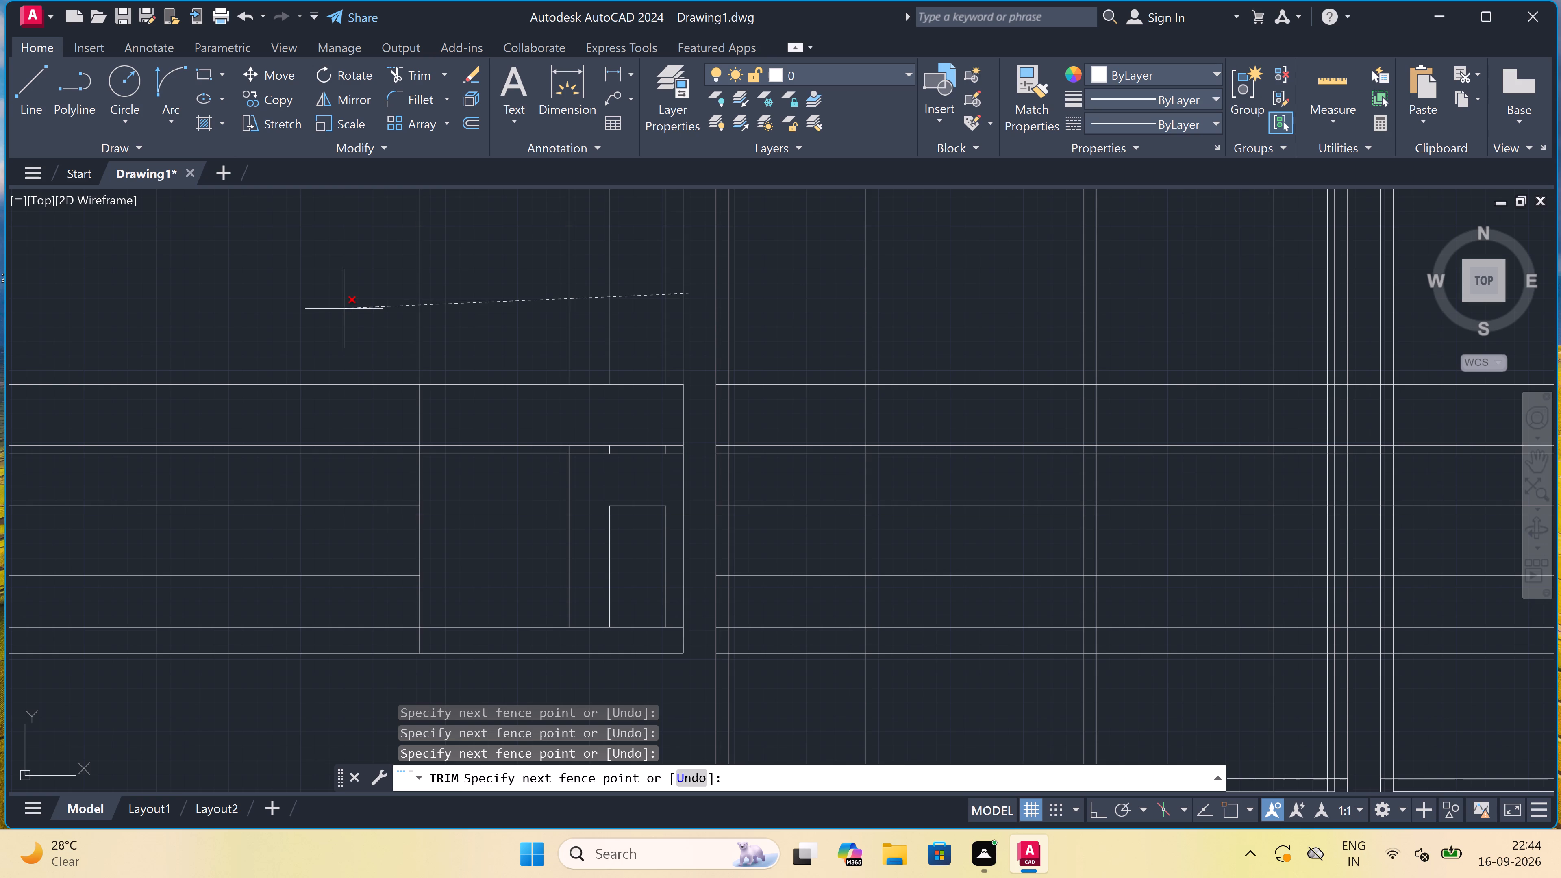
click(343, 309)
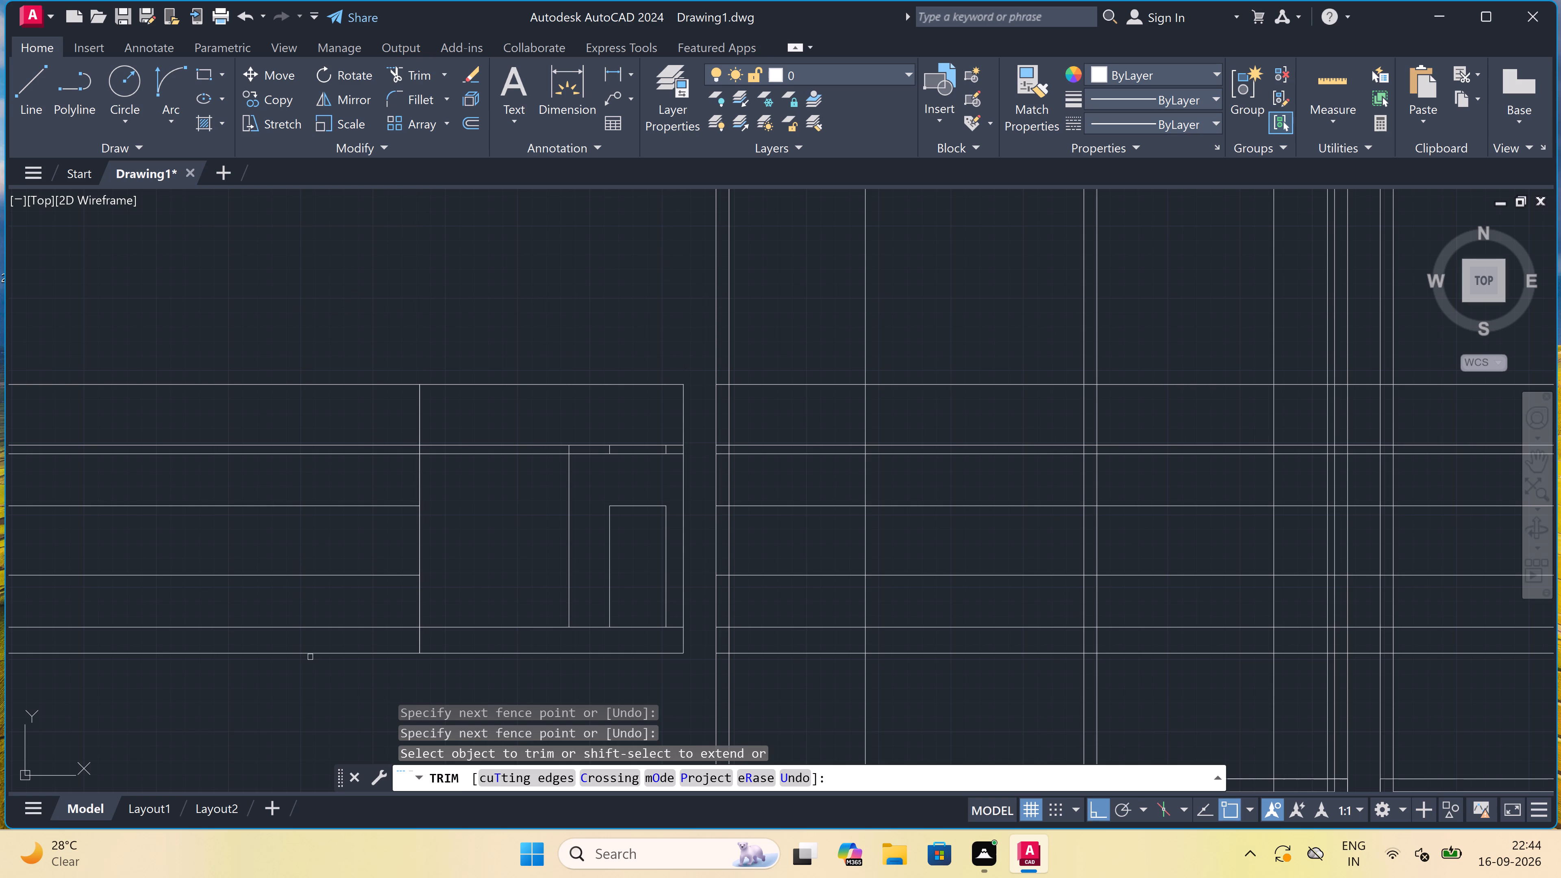
Trim all level lines that extend beyond the left outer wall of the ground floor outline.
click(307, 665)
click(316, 334)
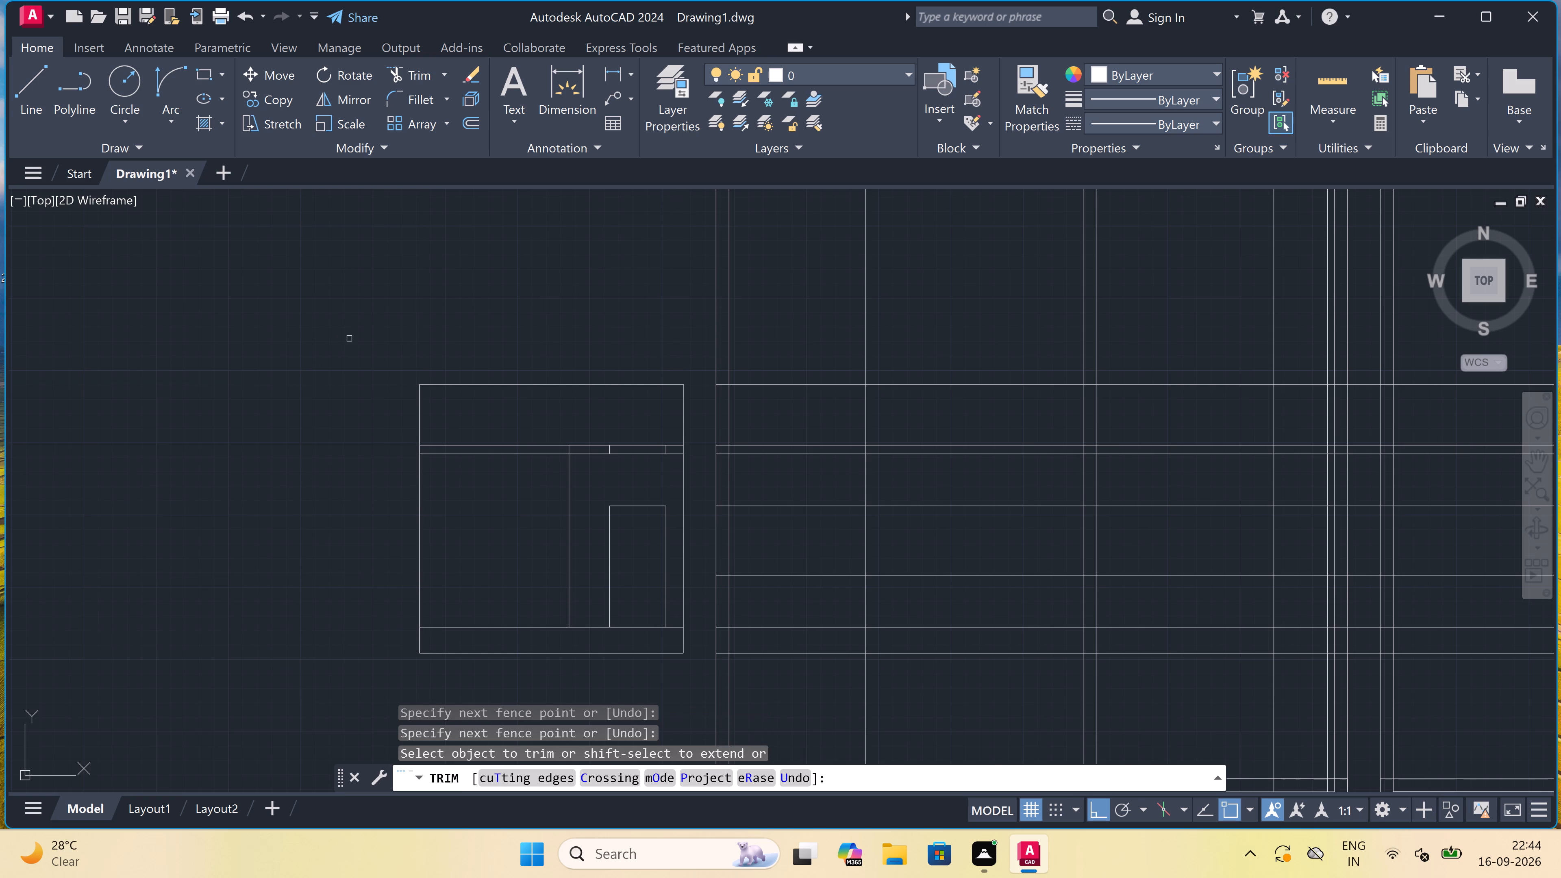
Trim the three short vertical stubs between the two closely spaced slab lines of the ground floor outline.
scroll(654, 447, up, 3)
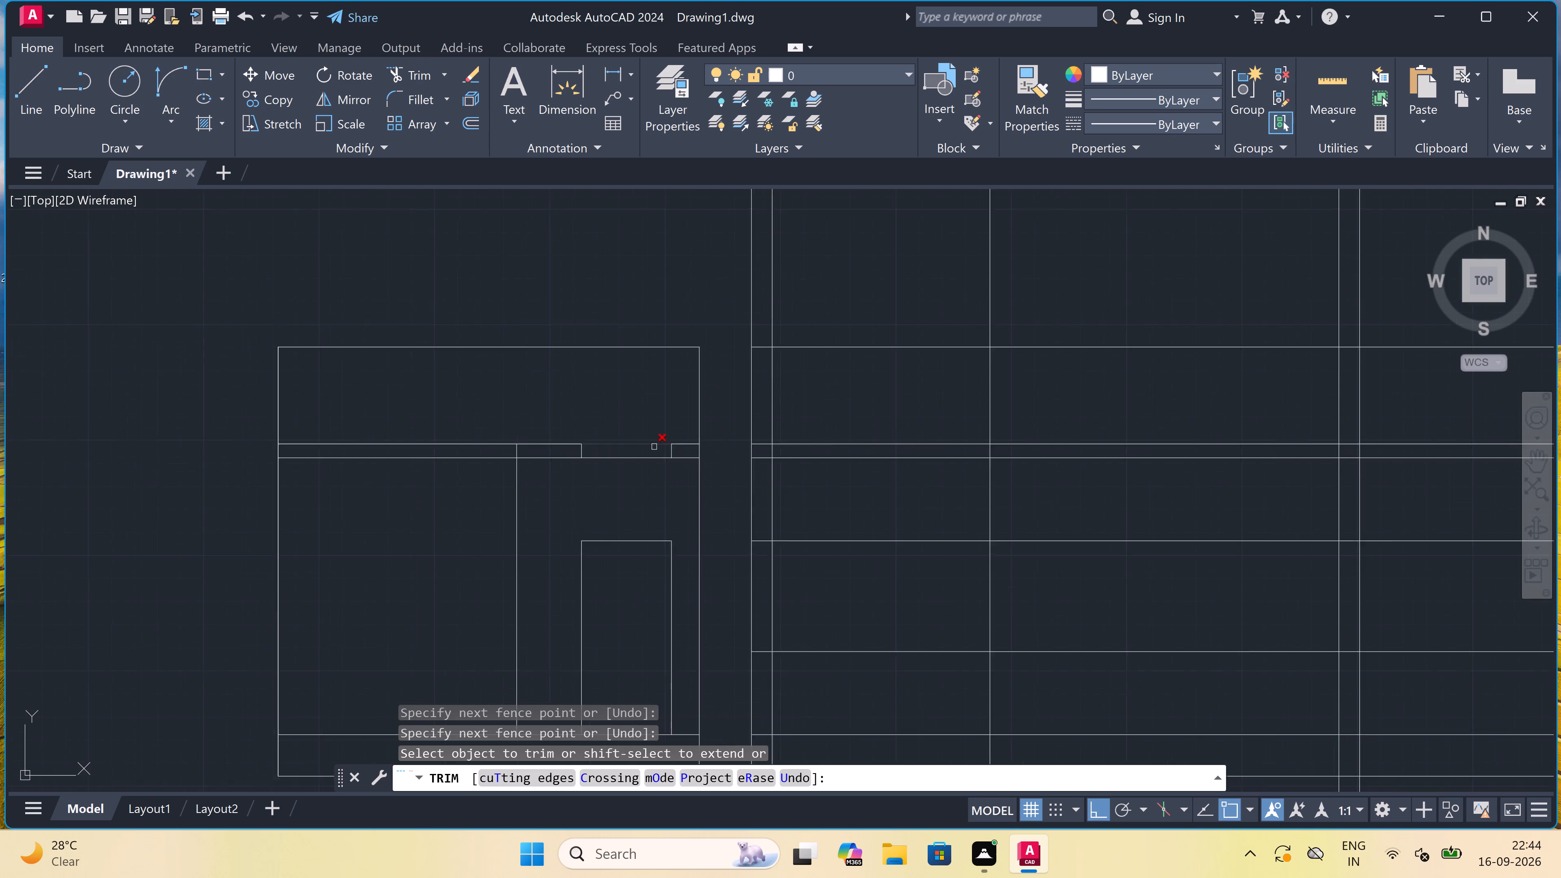
double_click(703, 456)
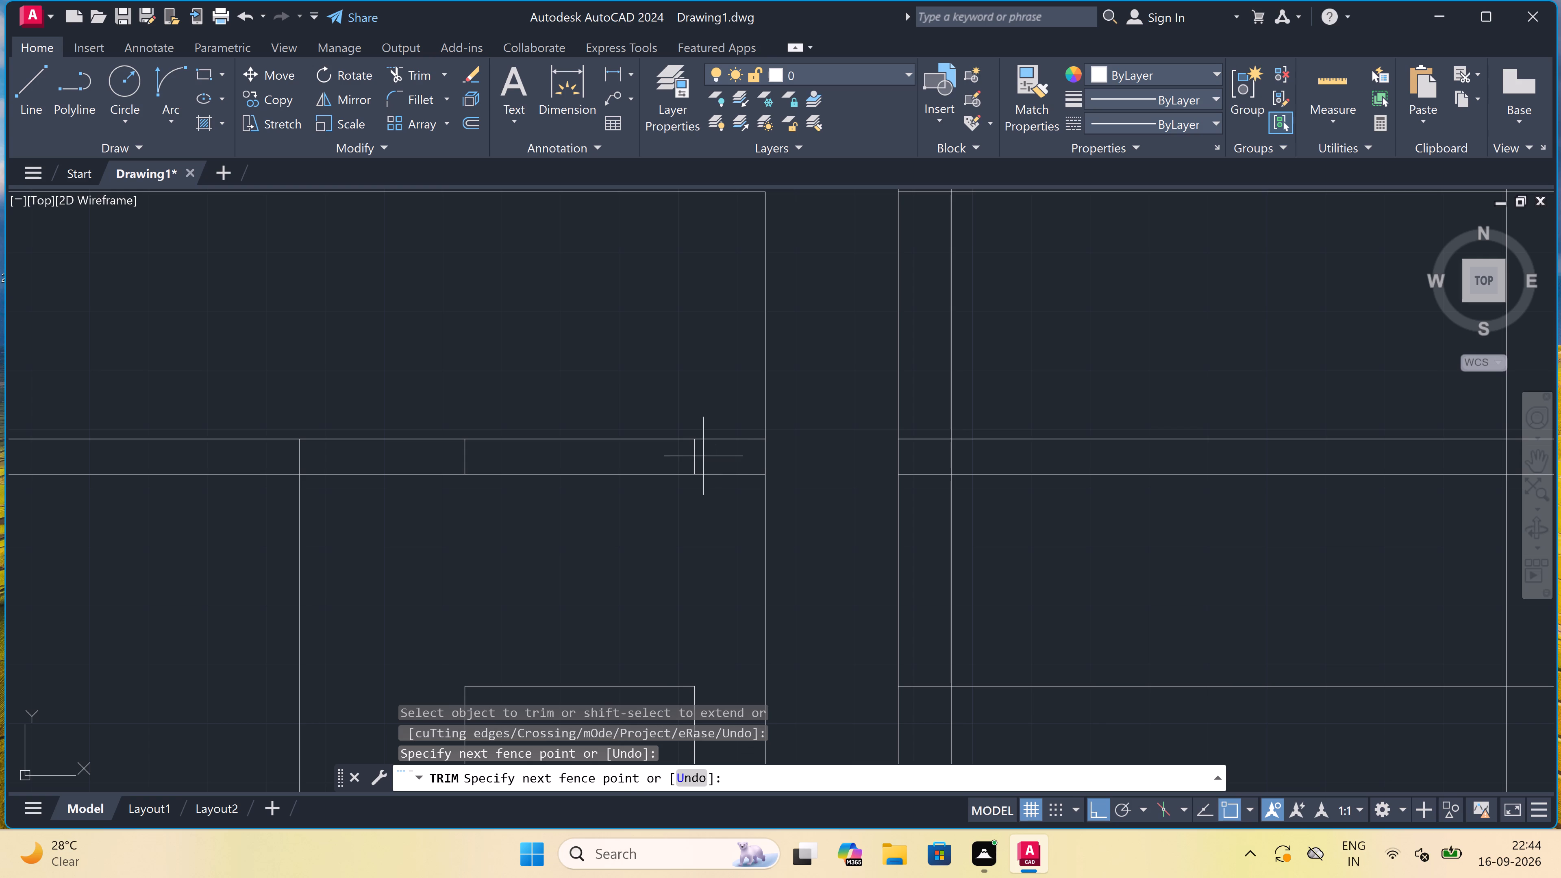
click(154, 461)
Erase the three vertical construction lines projected from the left-hand first floor plan.
scroll(227, 419, down, 3)
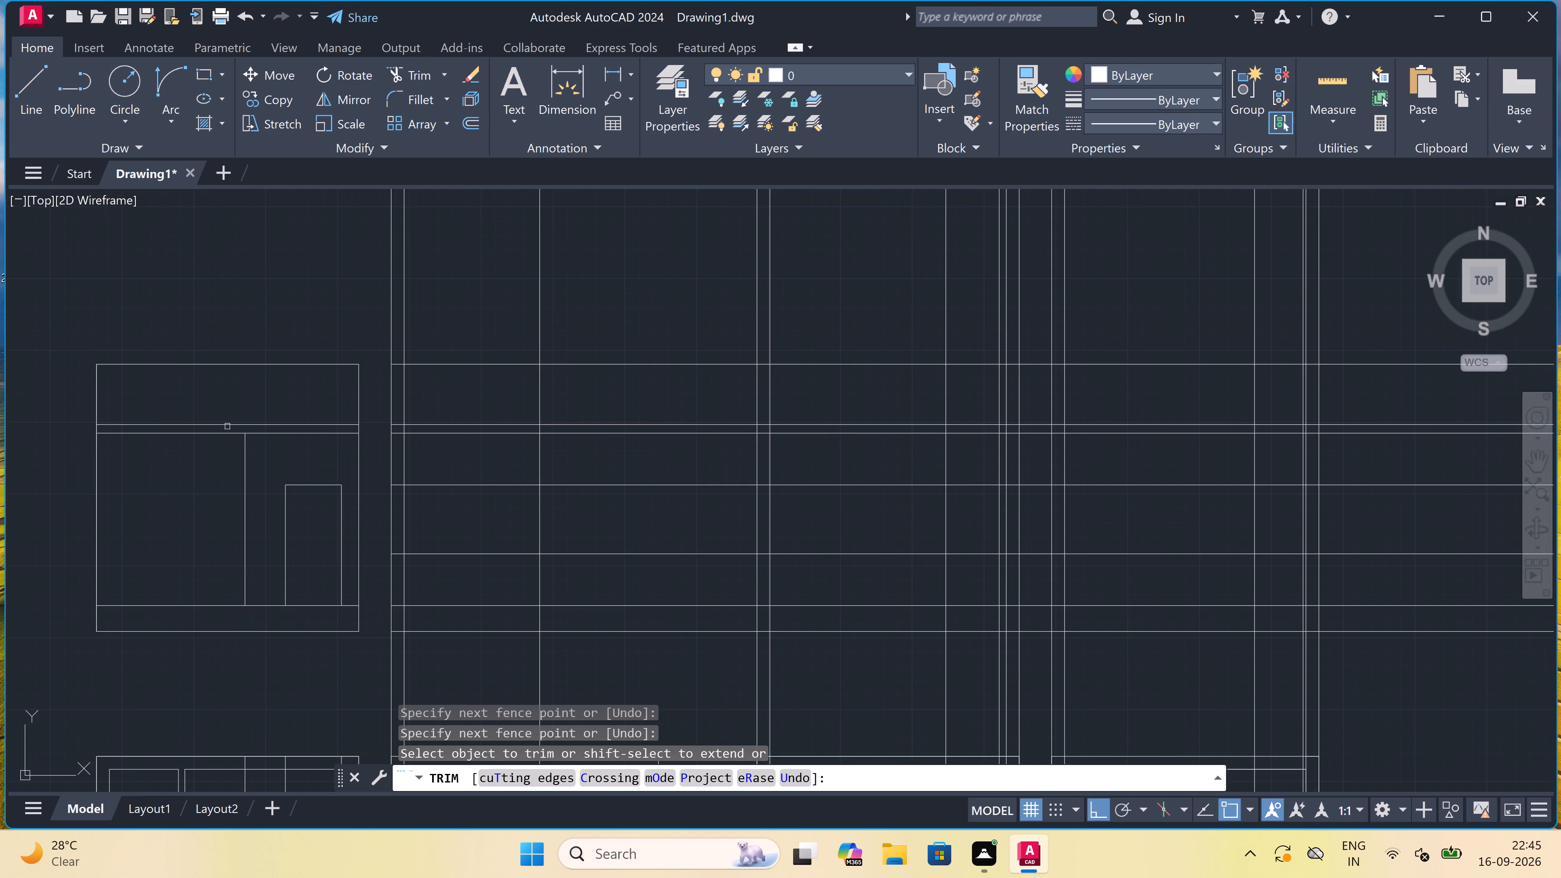
scroll(232, 417, down, 1)
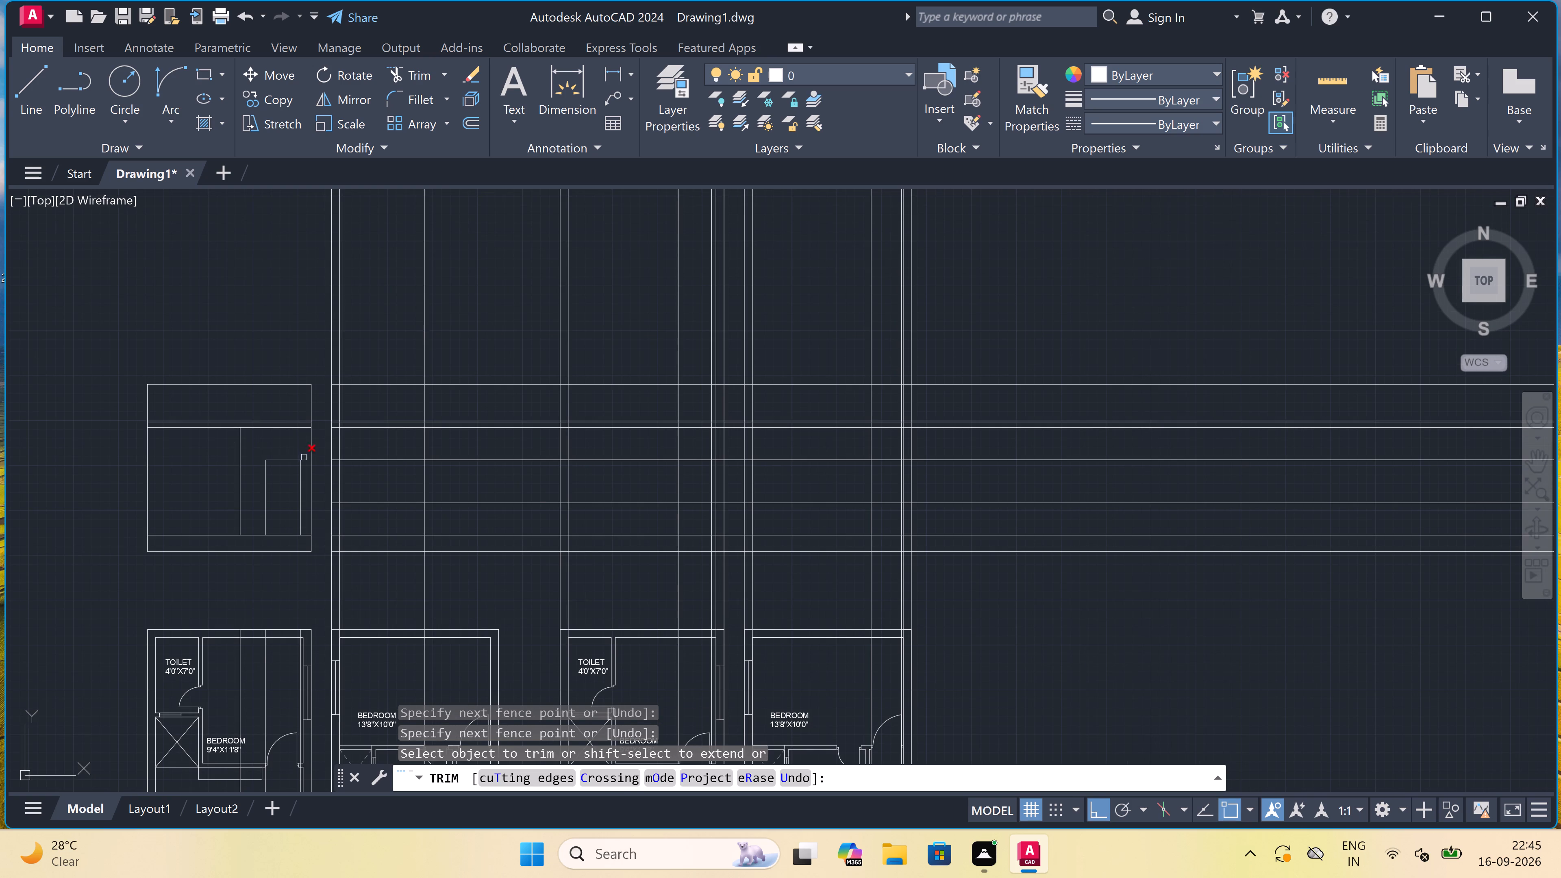
scroll(307, 450, down, 2)
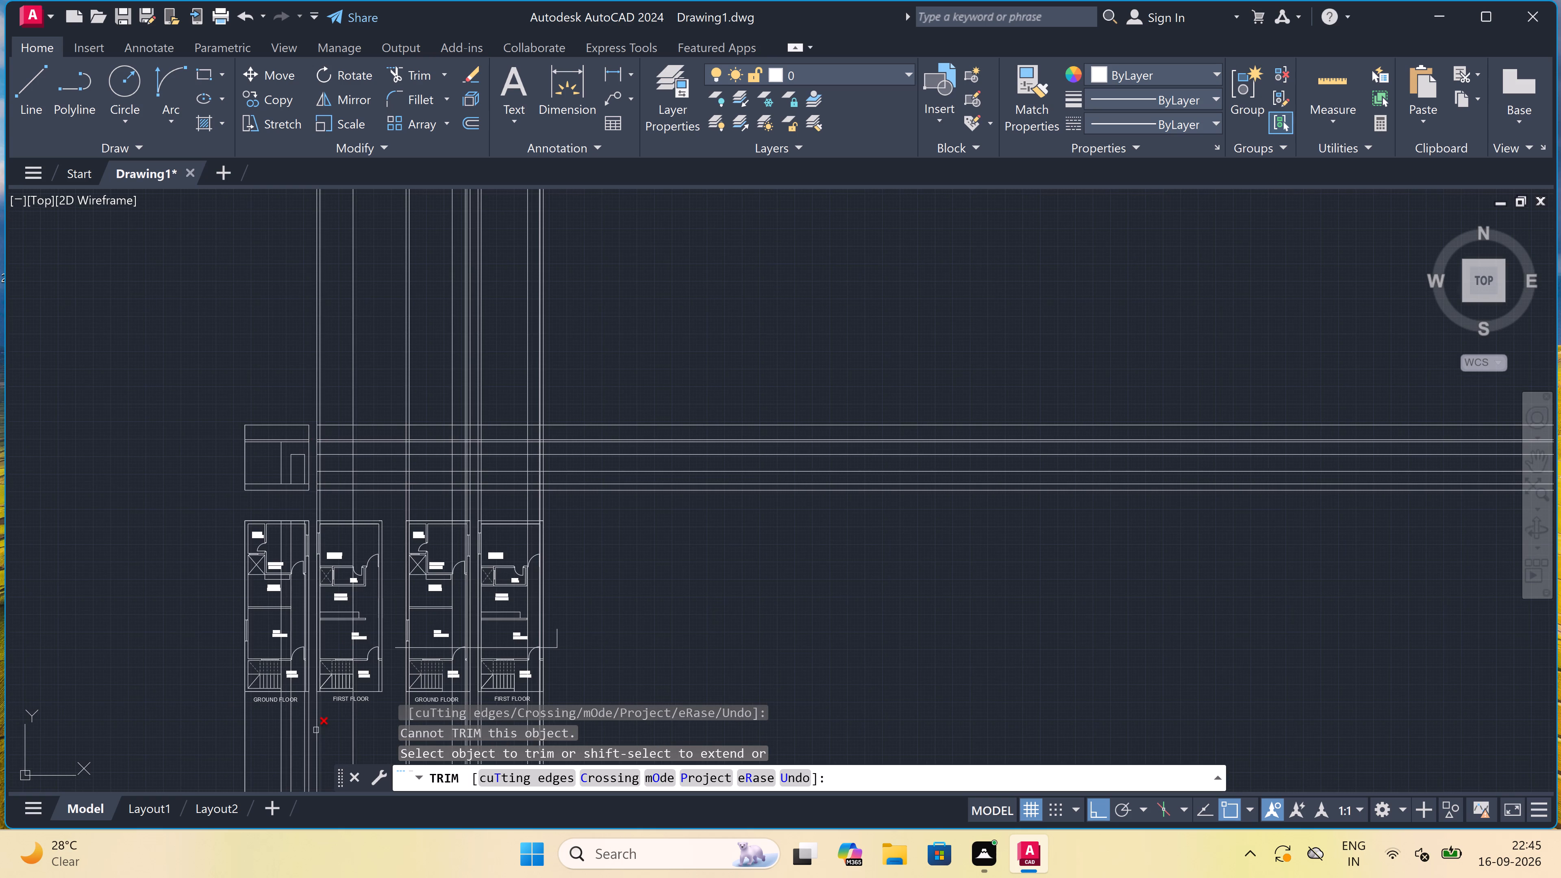
scroll(315, 706, up, 3)
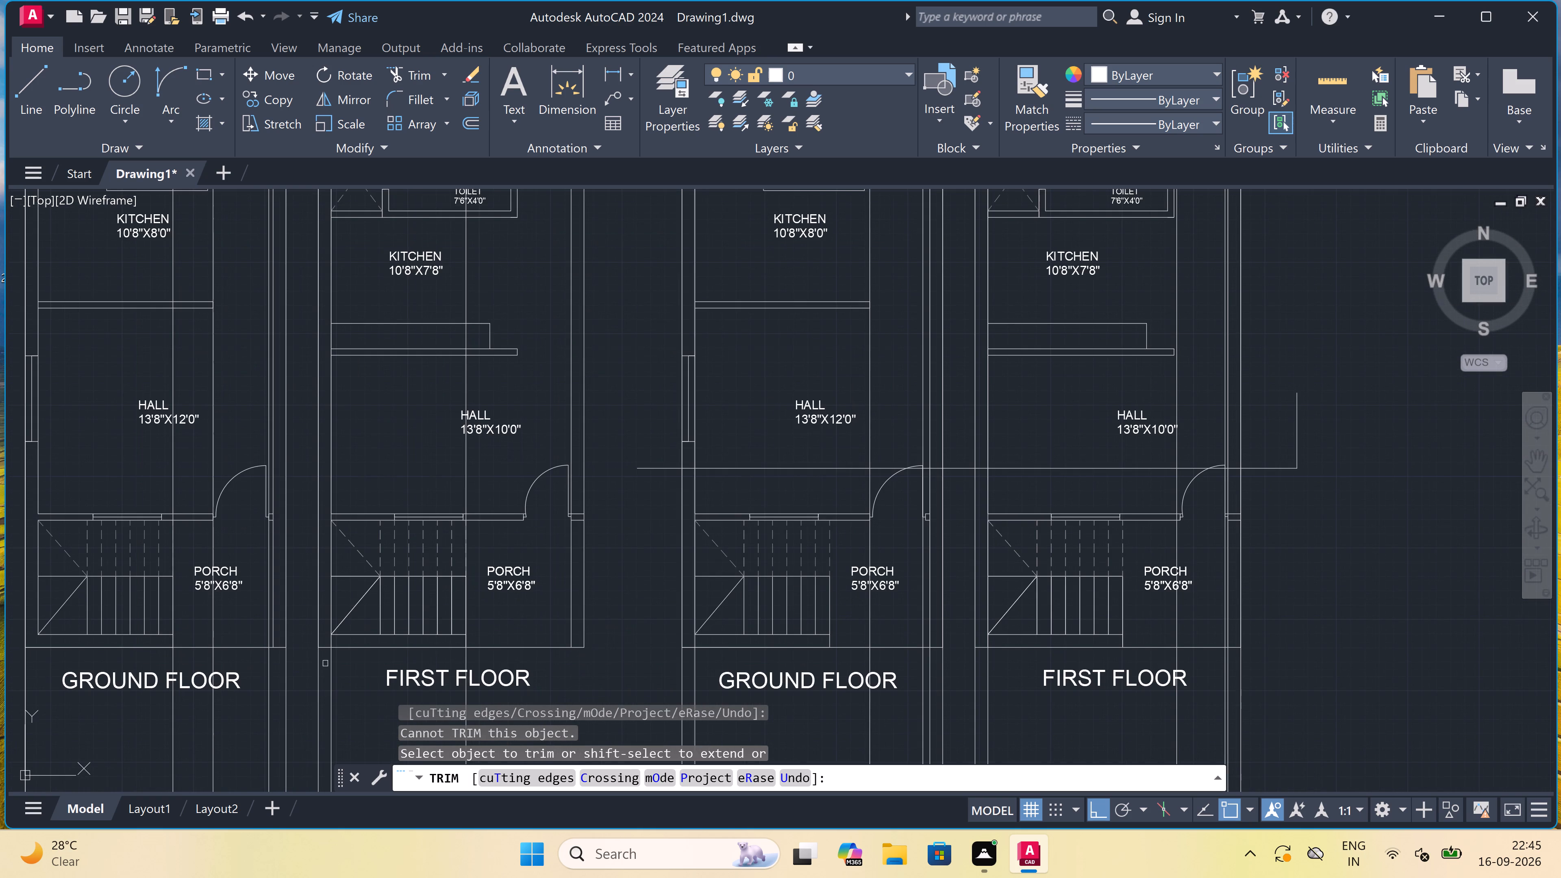
scroll(301, 659, down, 2)
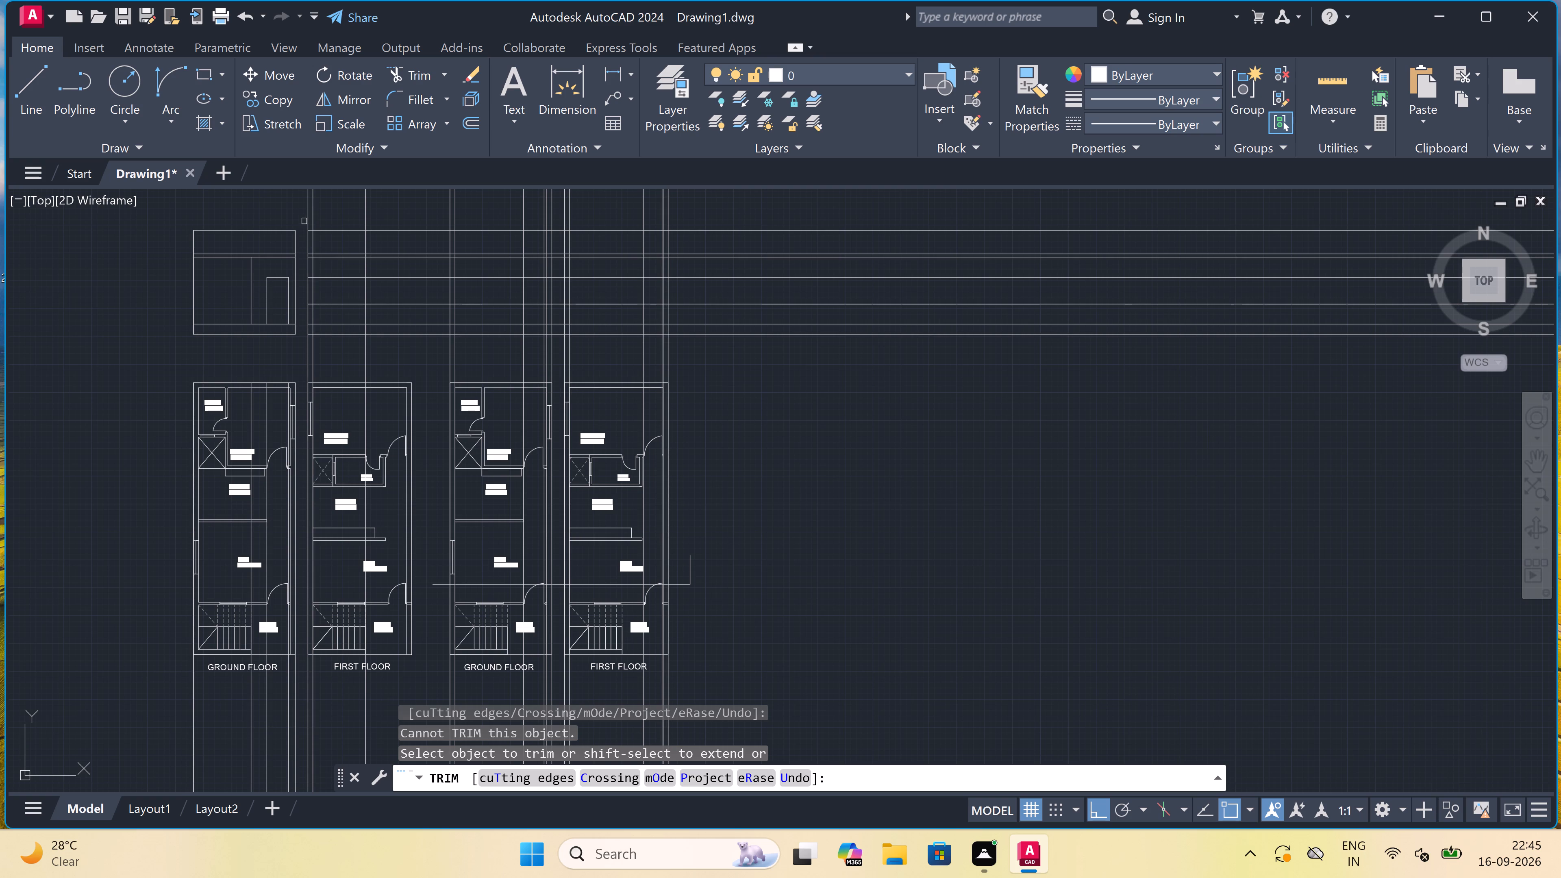
scroll(296, 216, down, 4)
scroll(277, 200, up, 4)
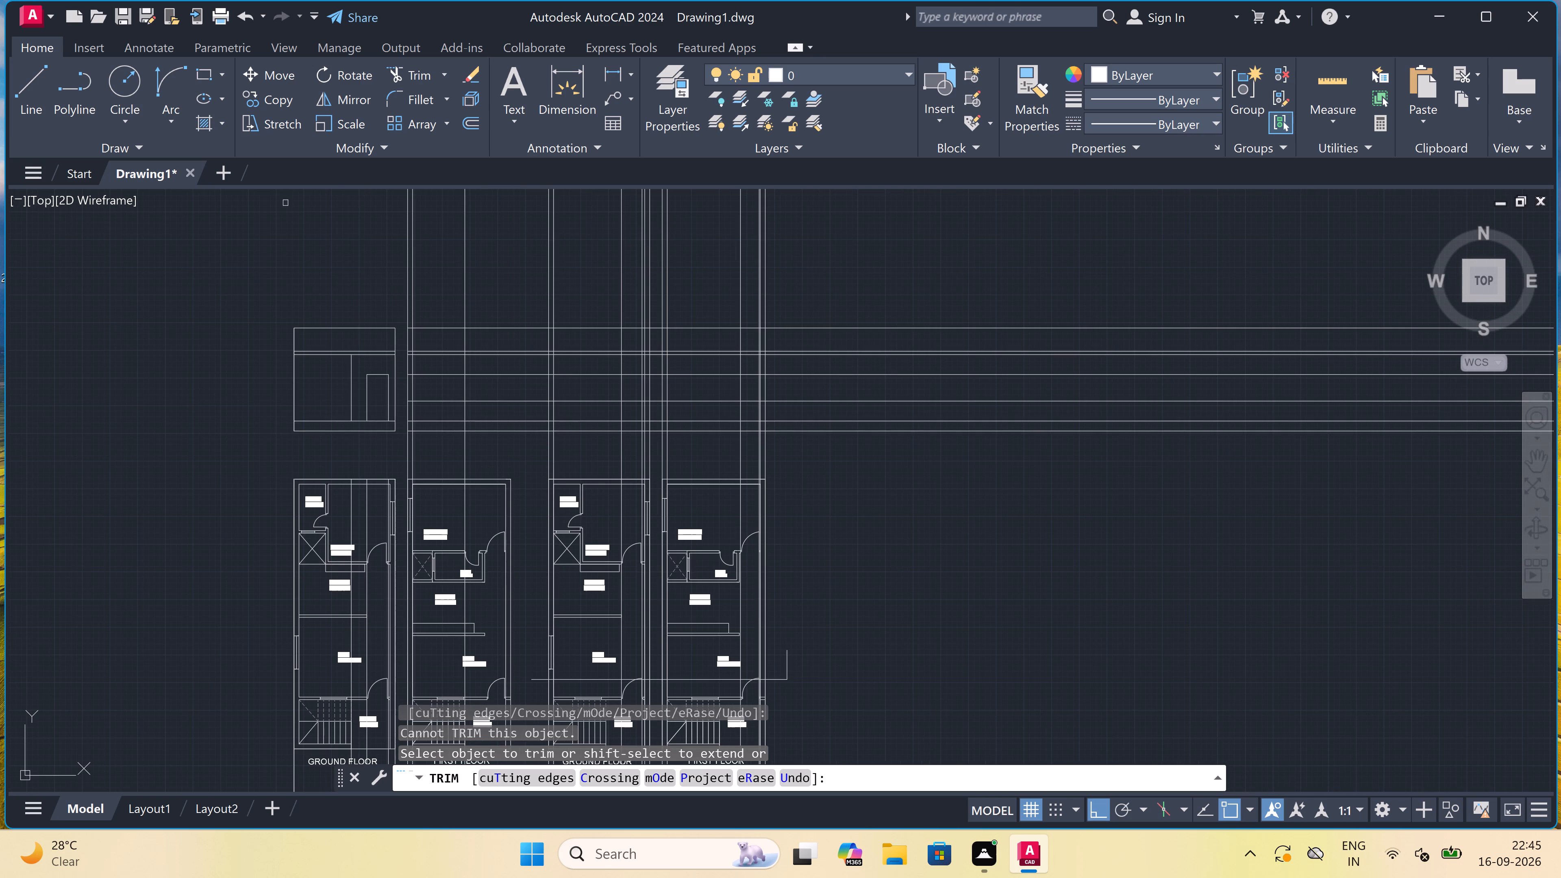
scroll(352, 243, down, 1)
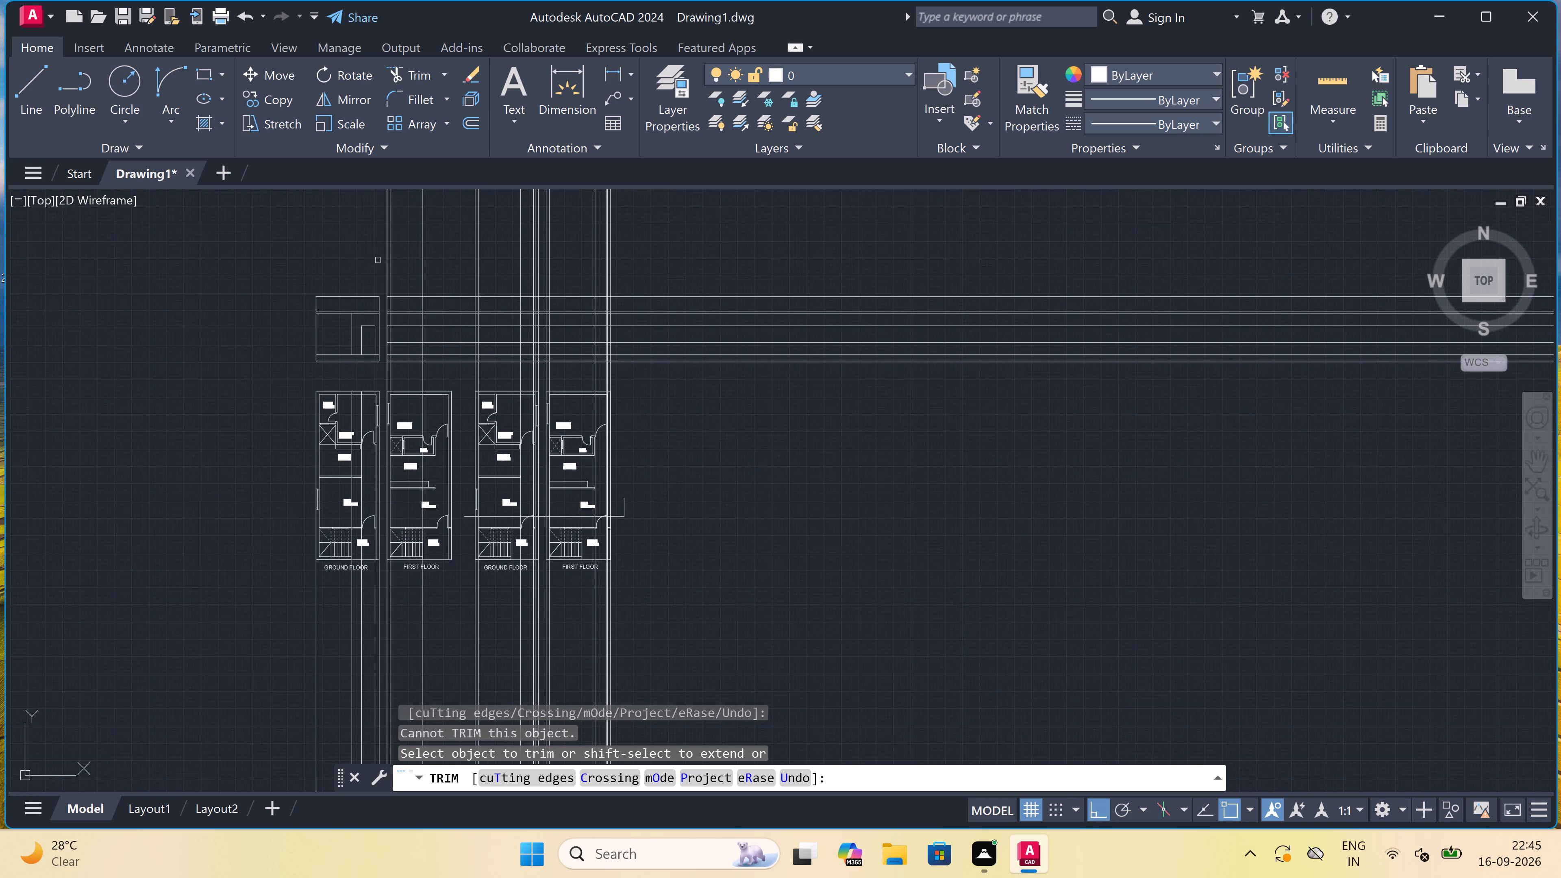
double_click(378, 260)
click(434, 261)
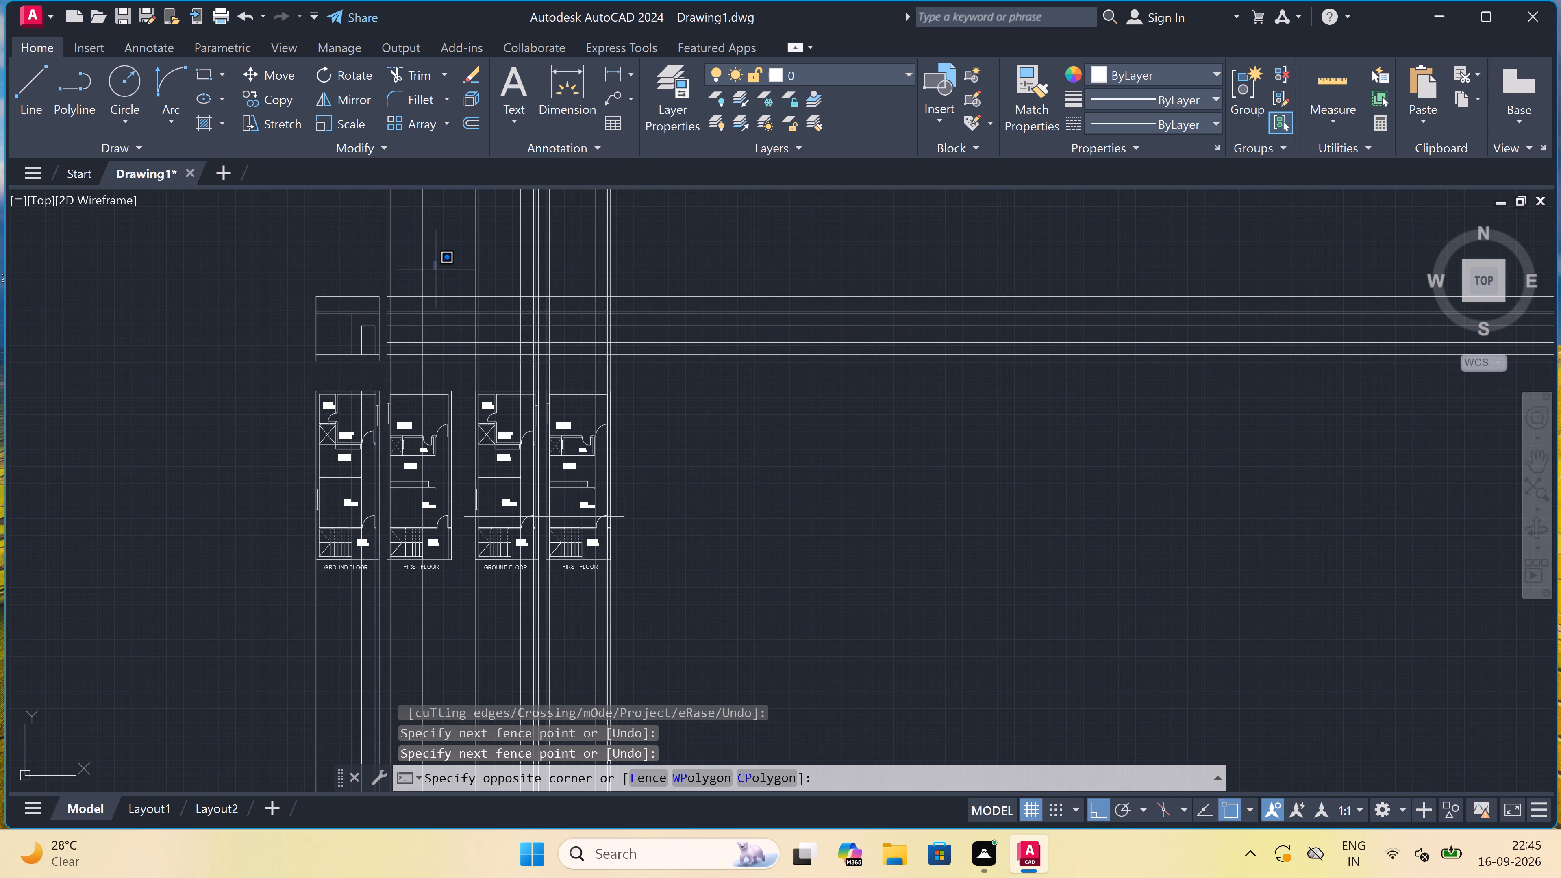
click(381, 261)
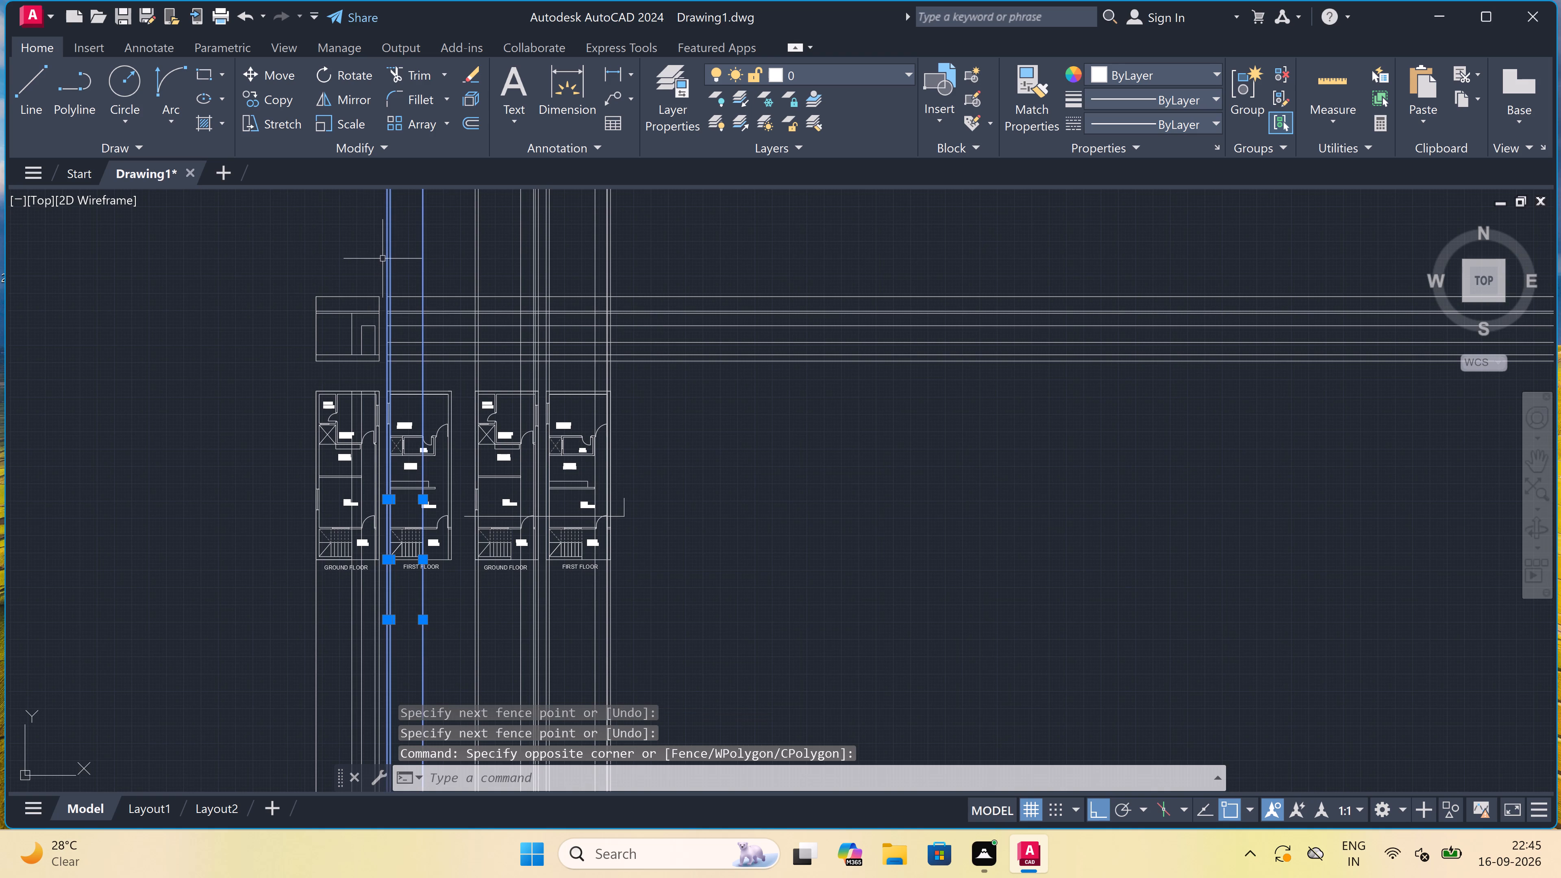
key(Delete)
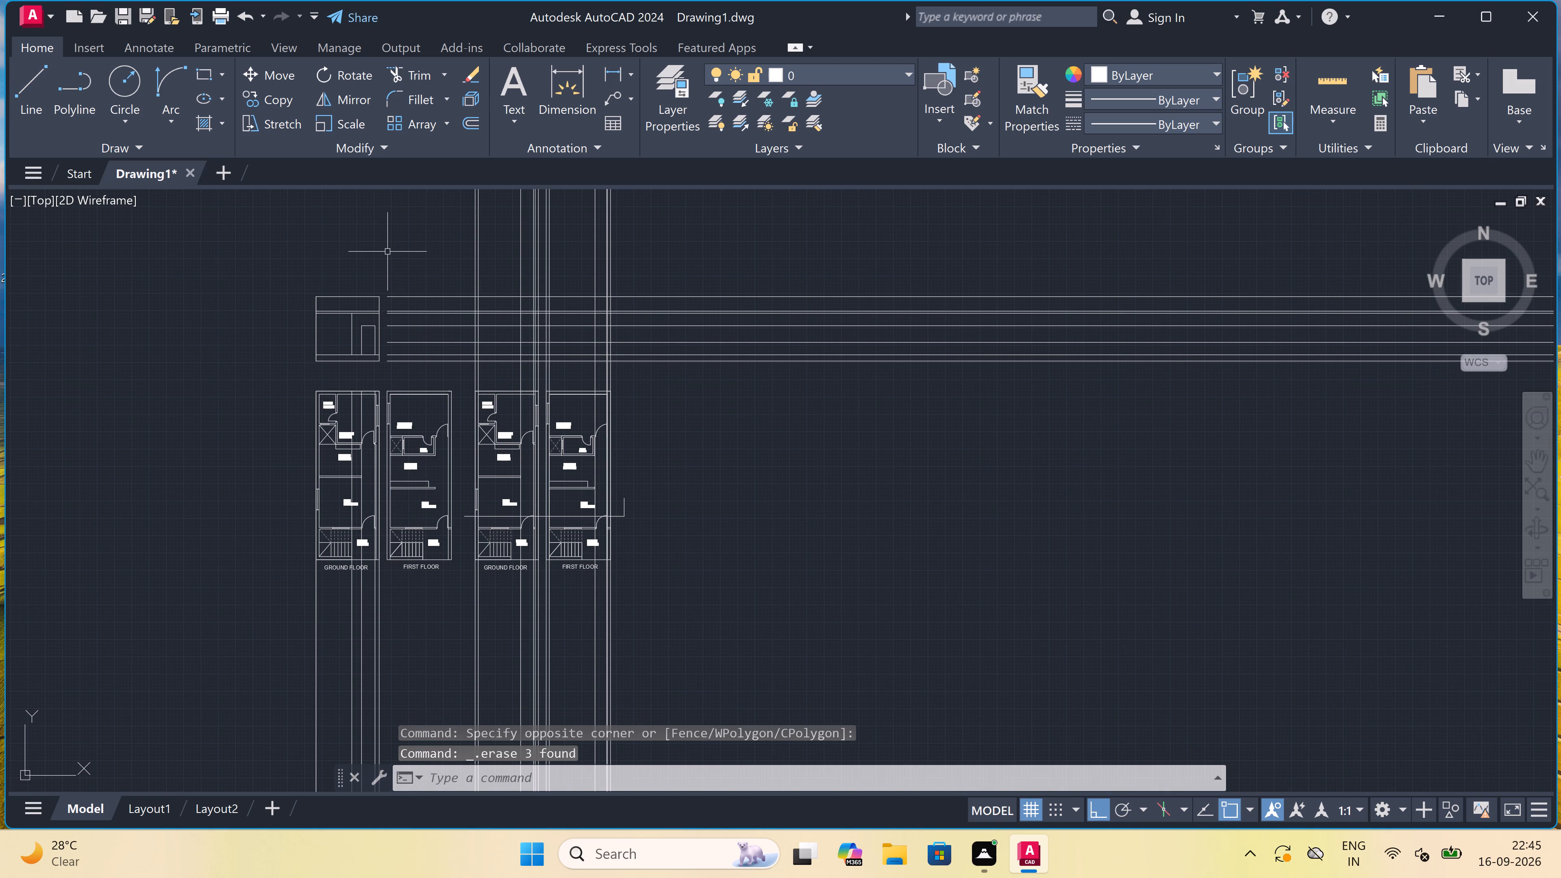
Trim all level lines above the left-hand first floor plan, up to the right-hand ground floor's first projected vertical.
text(TR)
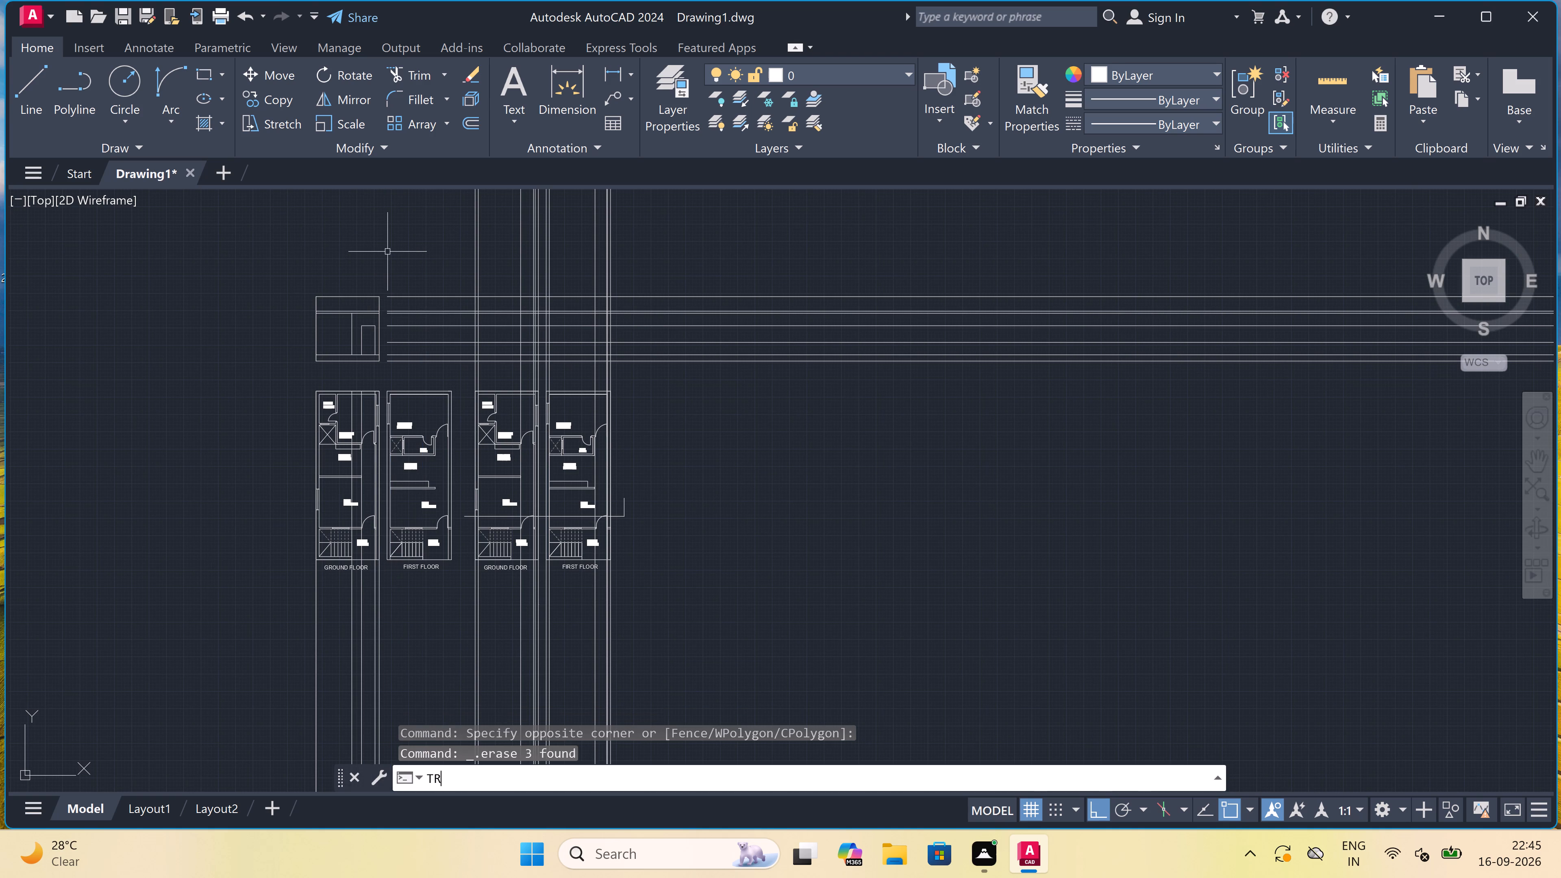
key(space)
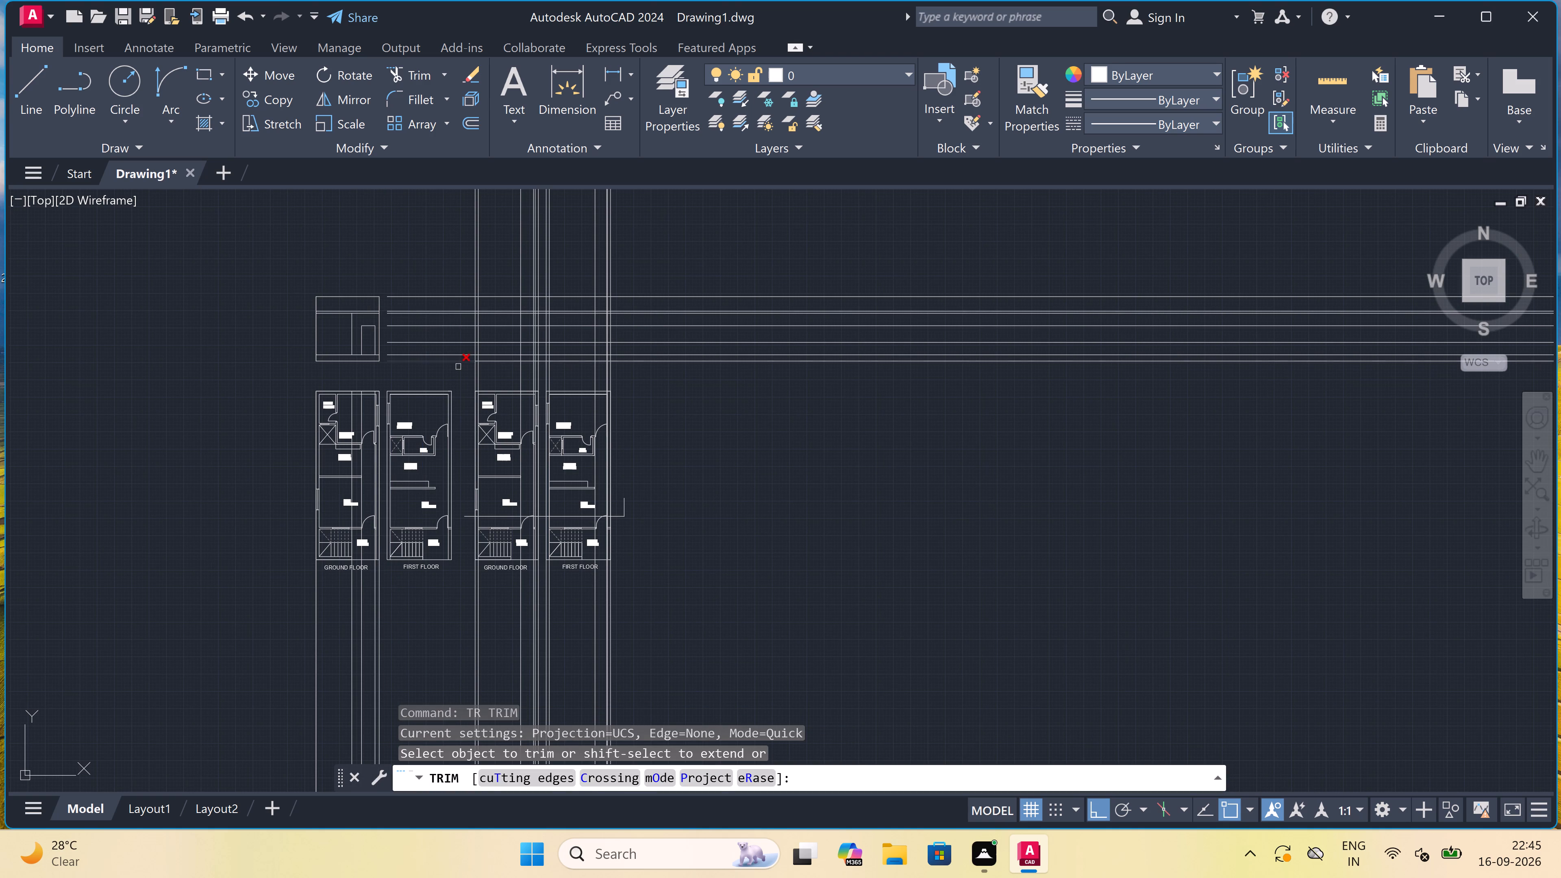
click(462, 372)
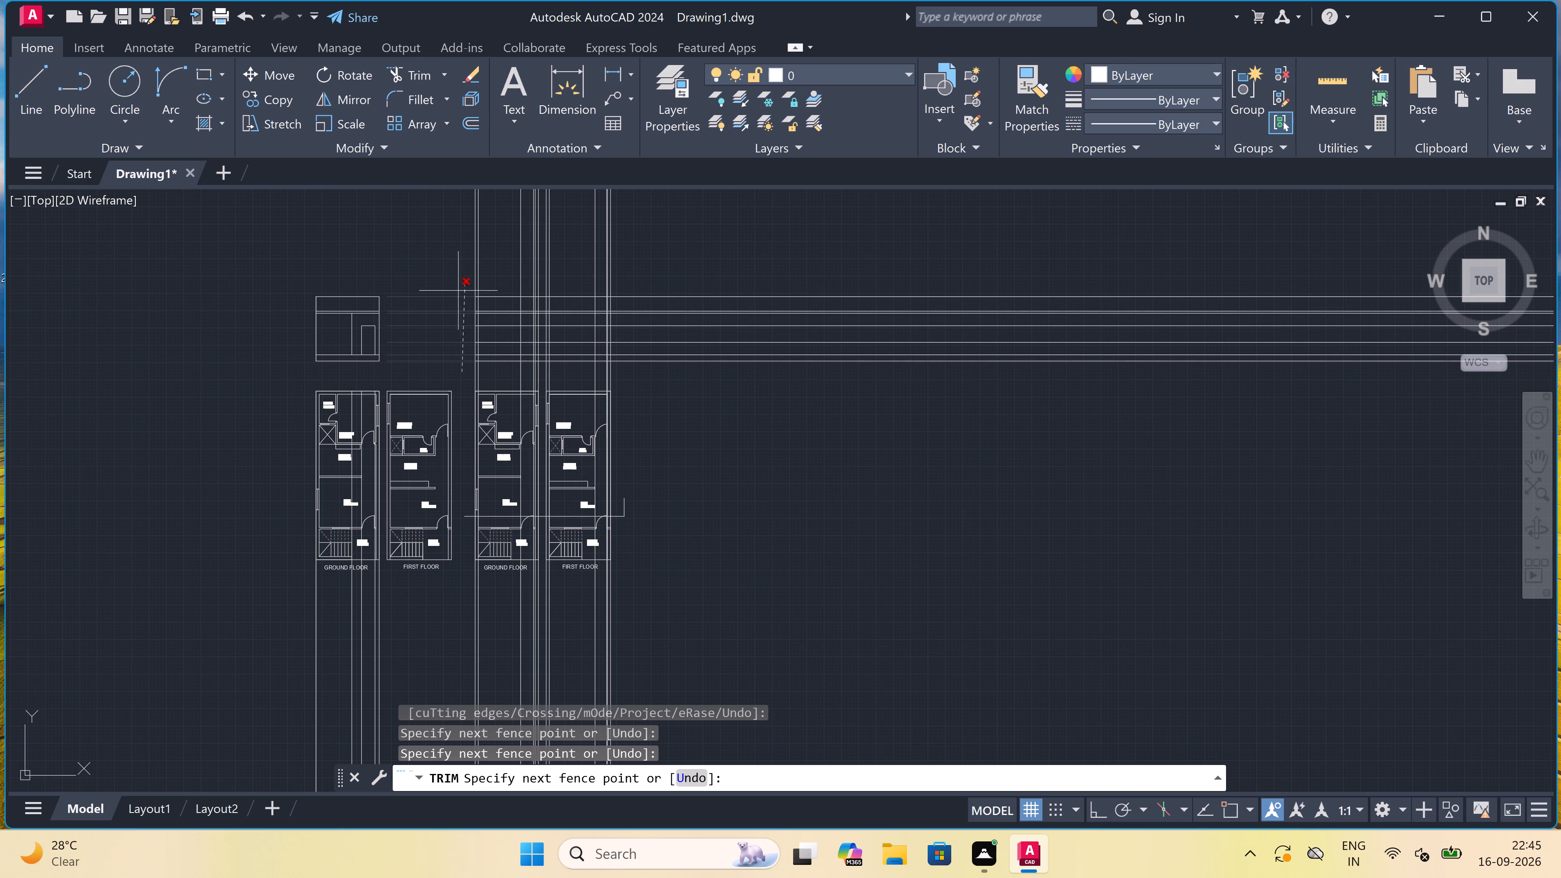
click(448, 283)
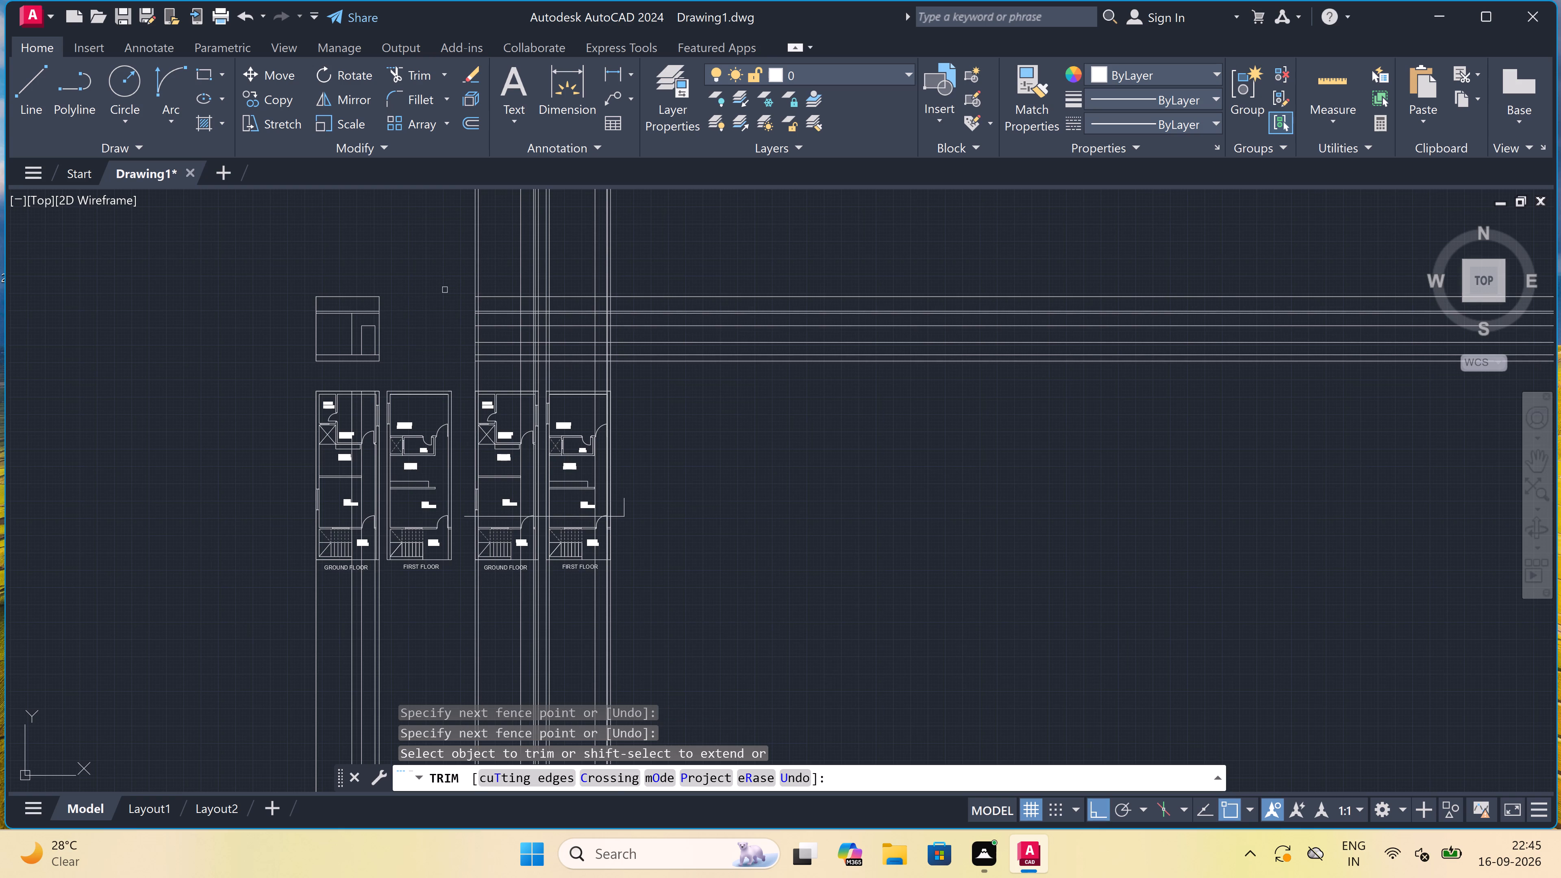
Erase all the vertical construction lines running down through the left-hand ground floor plan.
scroll(444, 288, down, 1)
key(Escape)
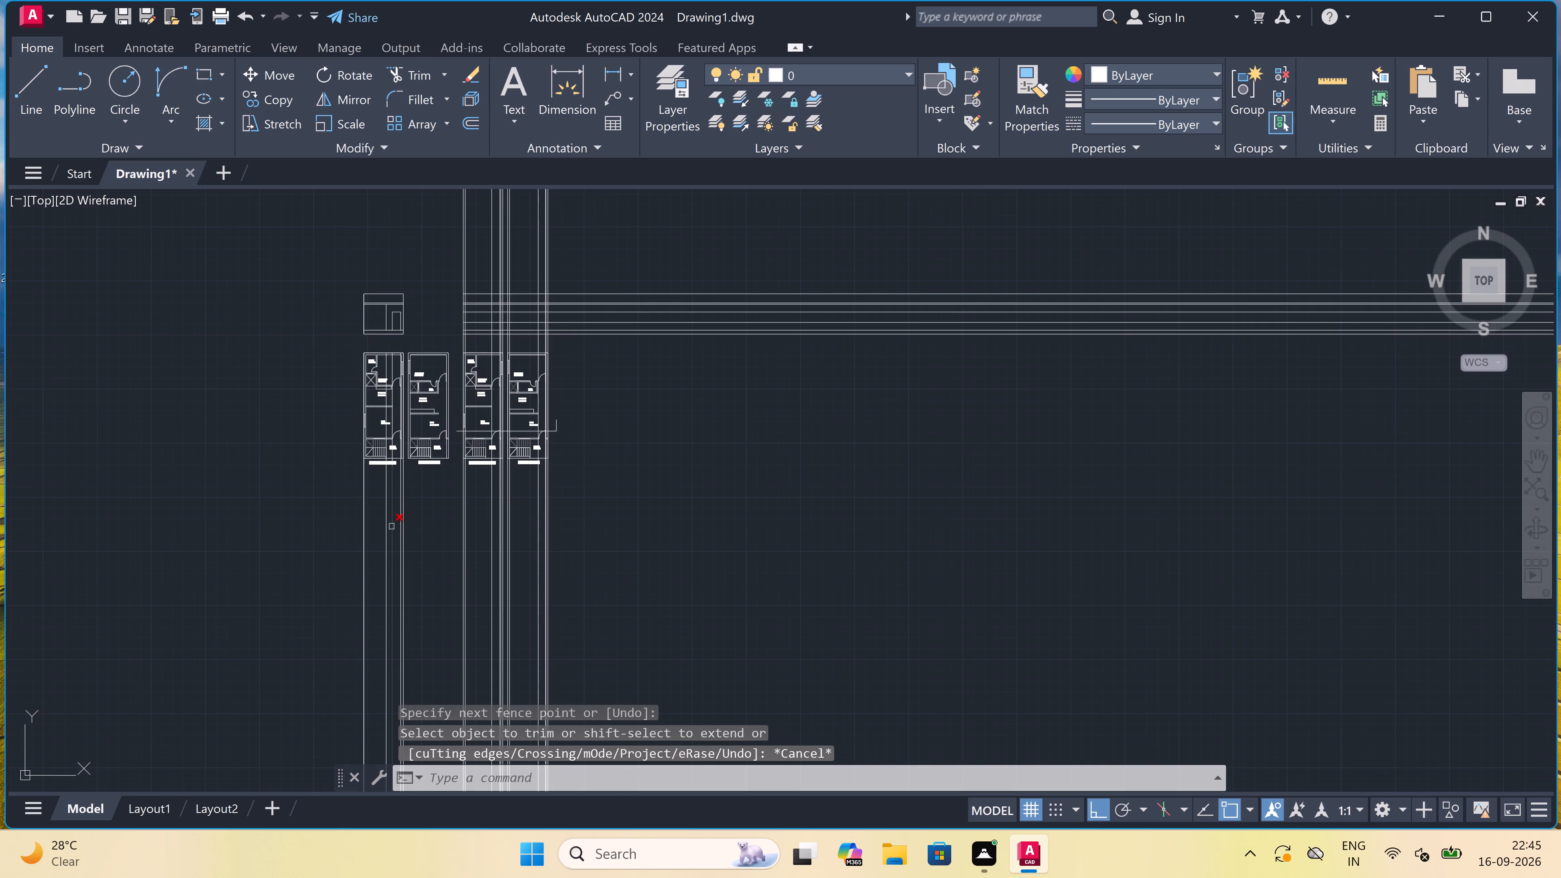
drag(417, 520, 415, 526)
click(304, 588)
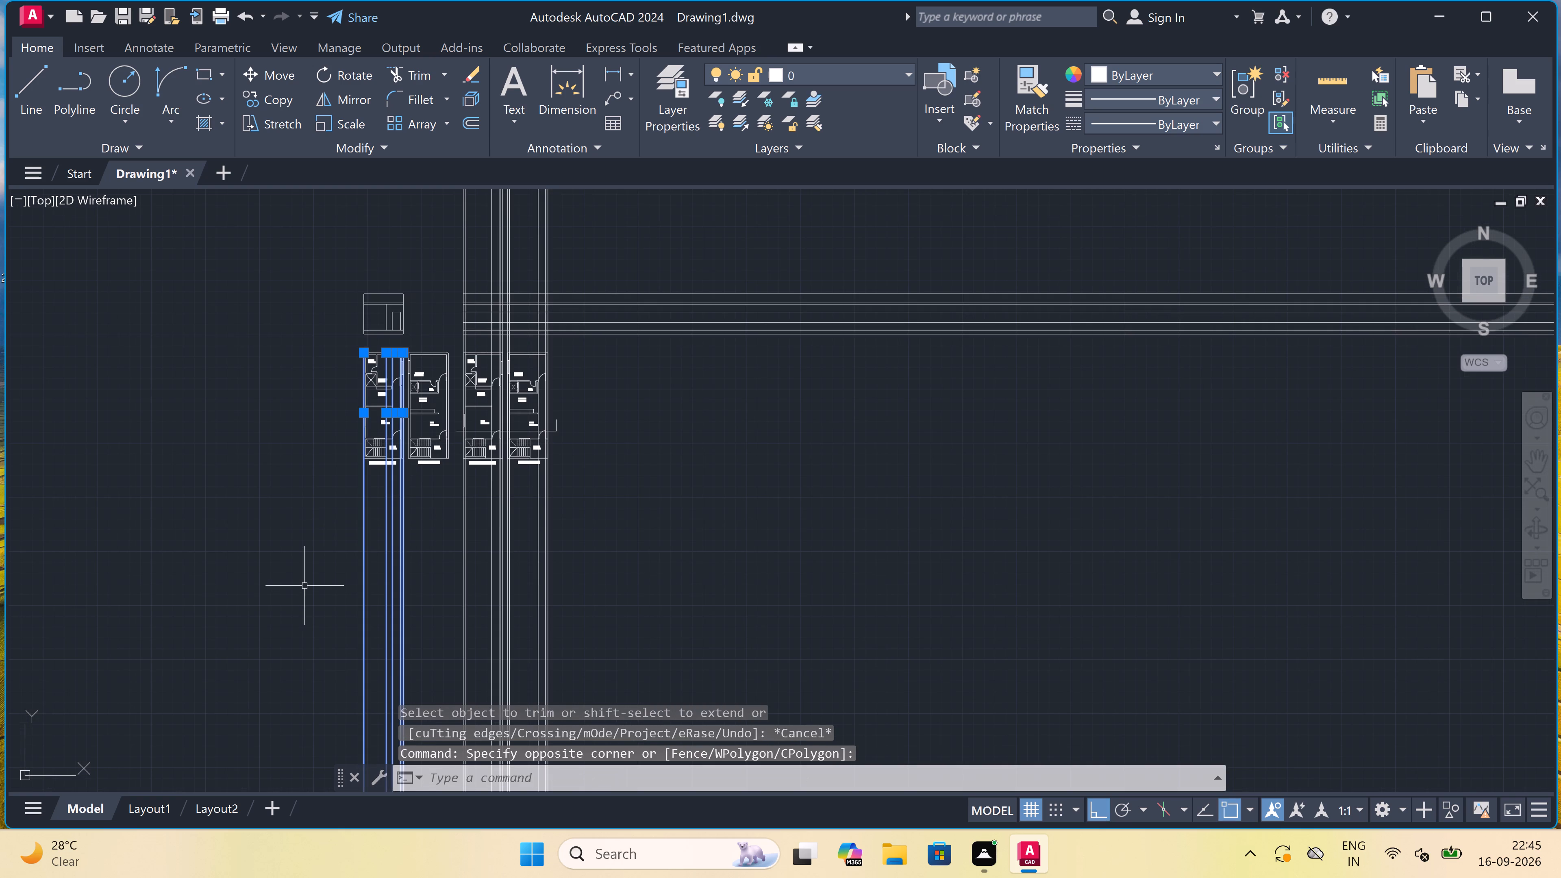
key(Delete)
With the Trim command active, examine how the projected verticals line up with the porch door and walls of the right-hand first floor plan.
scroll(330, 600, down, 1)
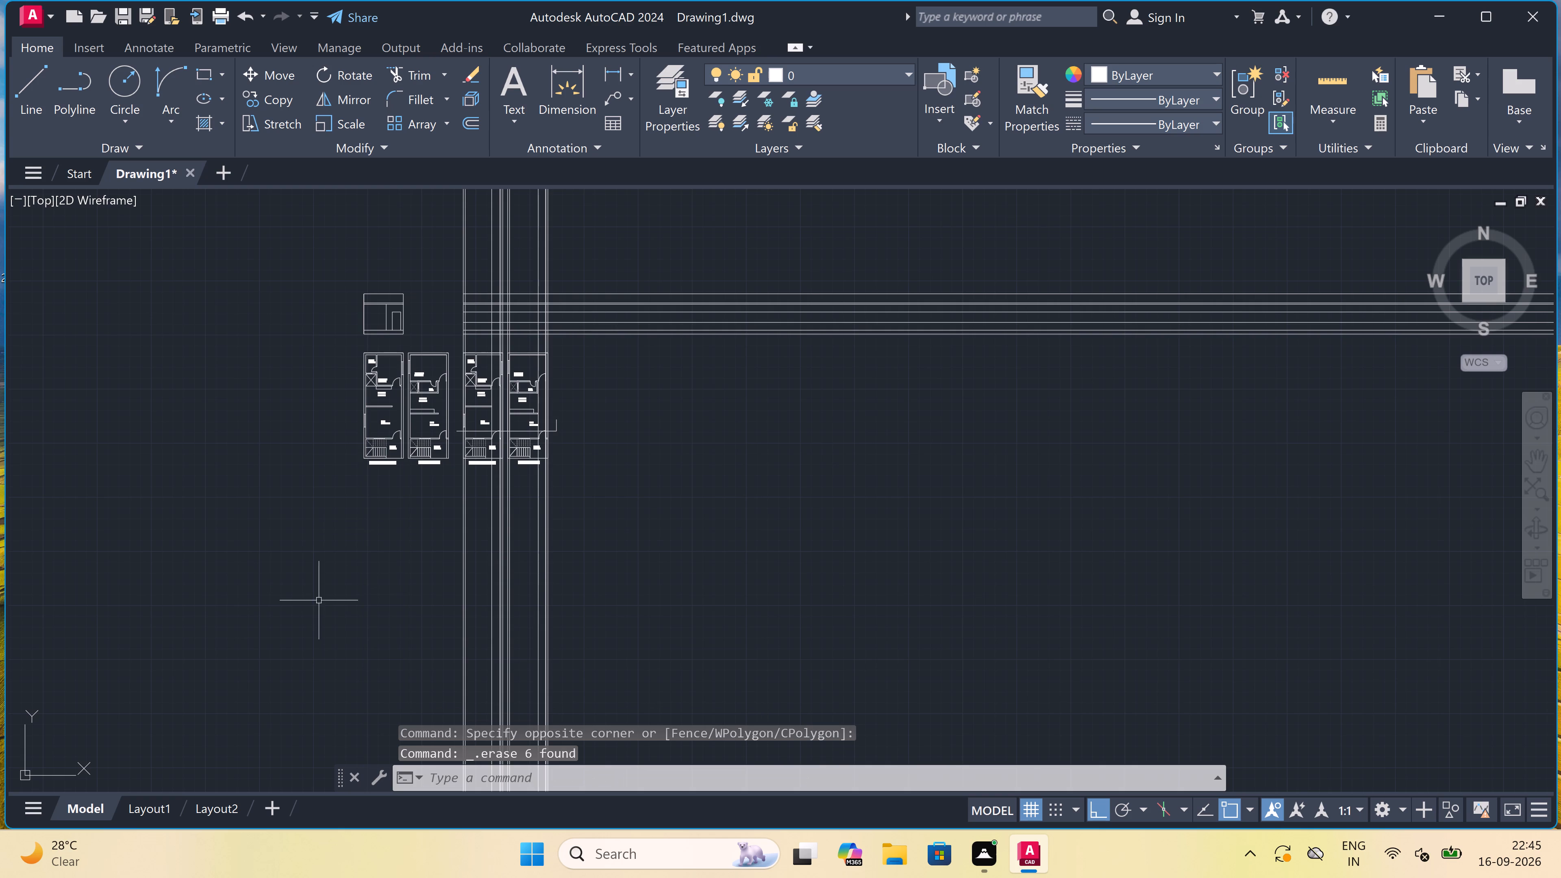
scroll(384, 426, up, 4)
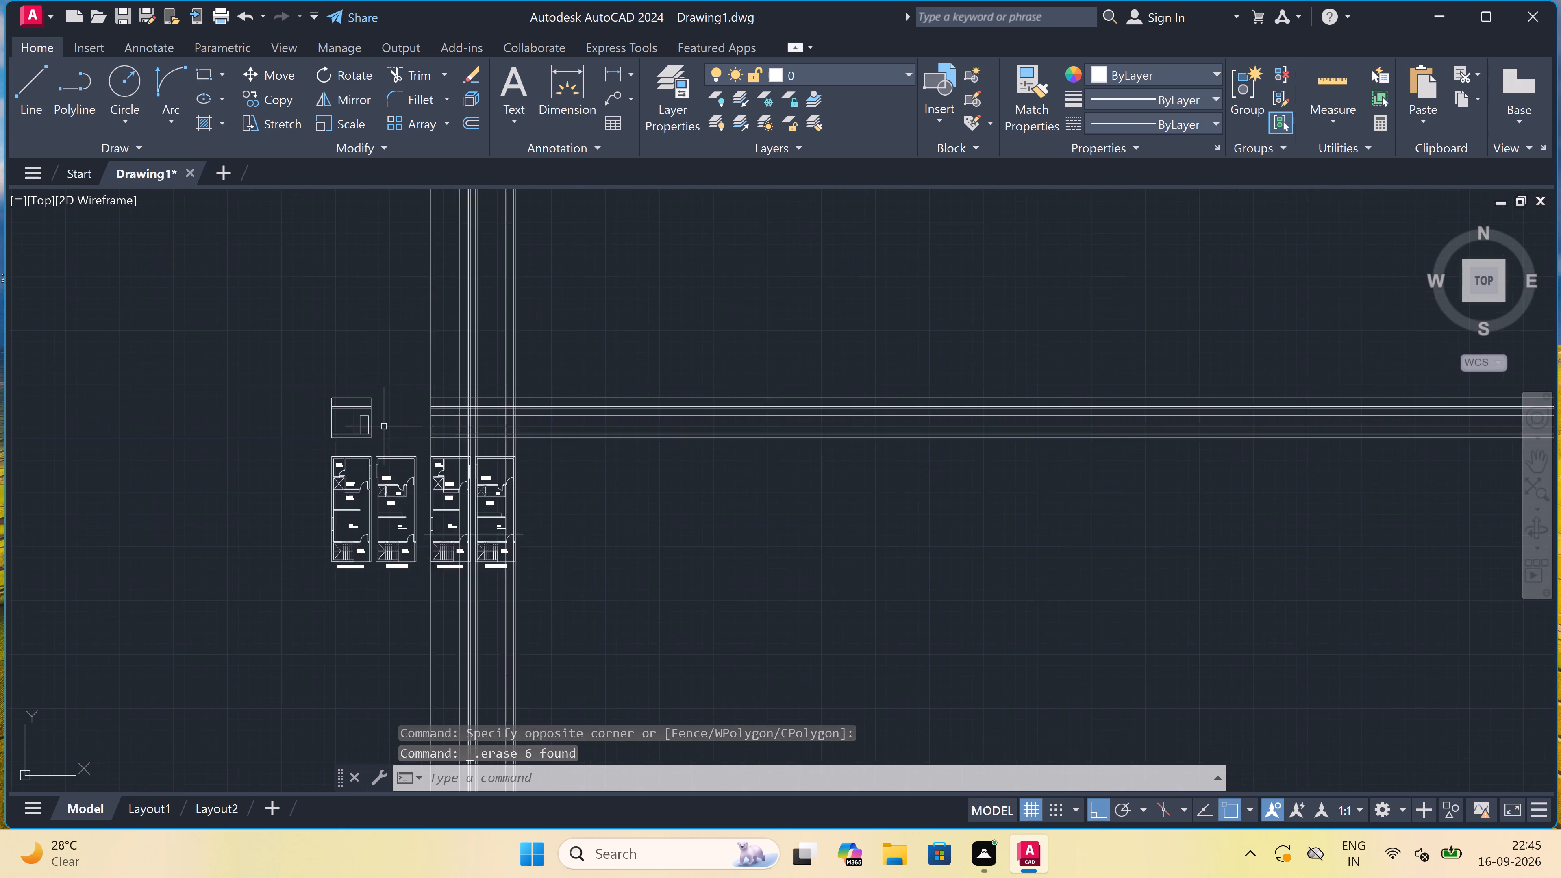
scroll(385, 426, down, 2)
scroll(450, 346, down, 2)
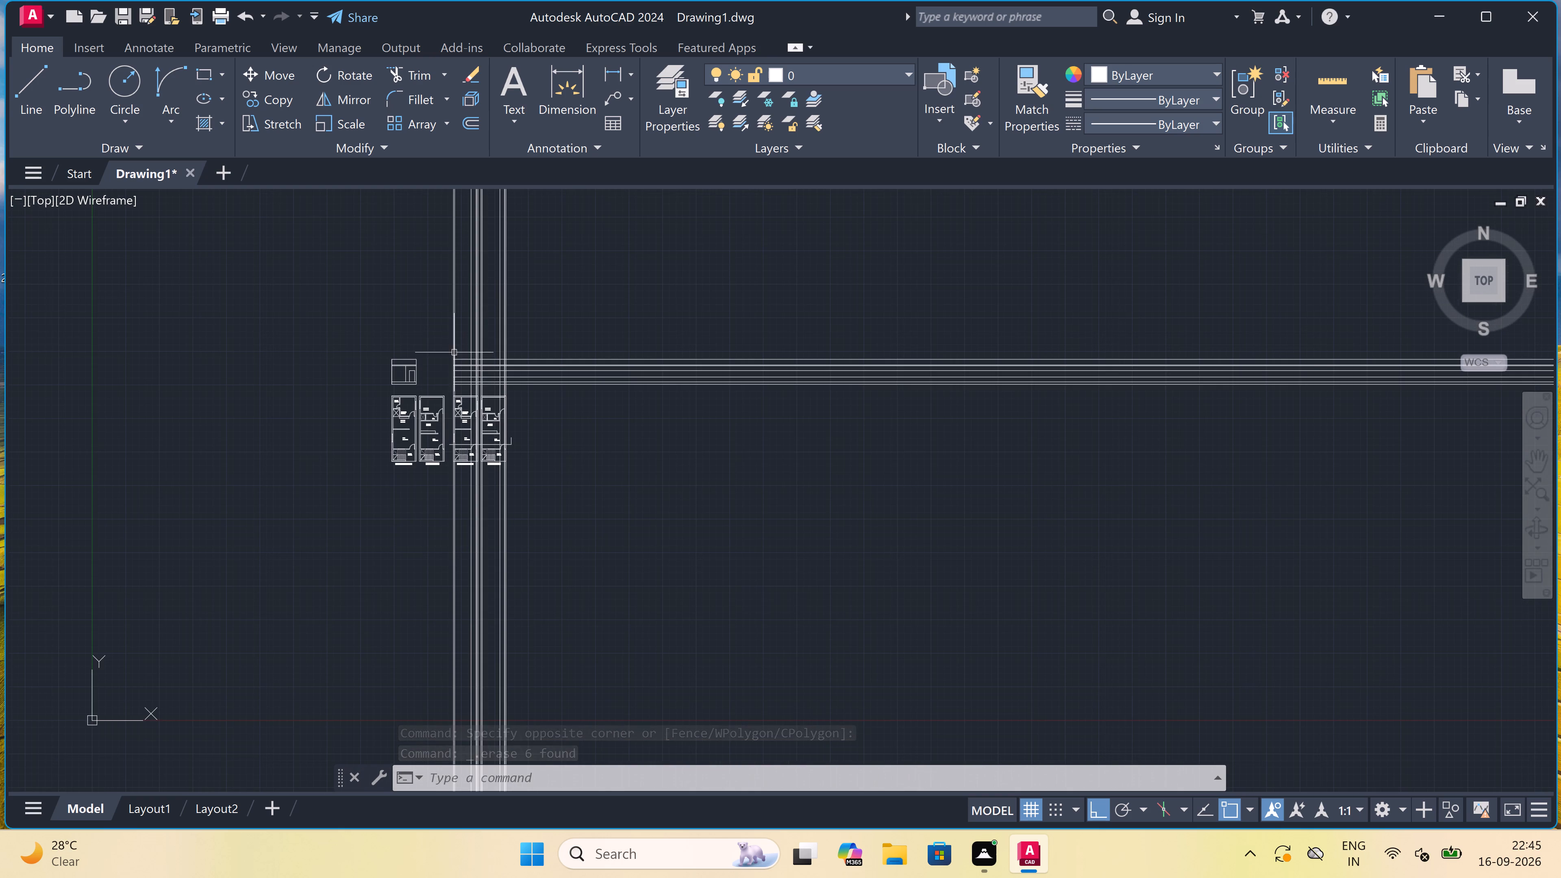
scroll(485, 370, up, 4)
scroll(438, 316, up, 2)
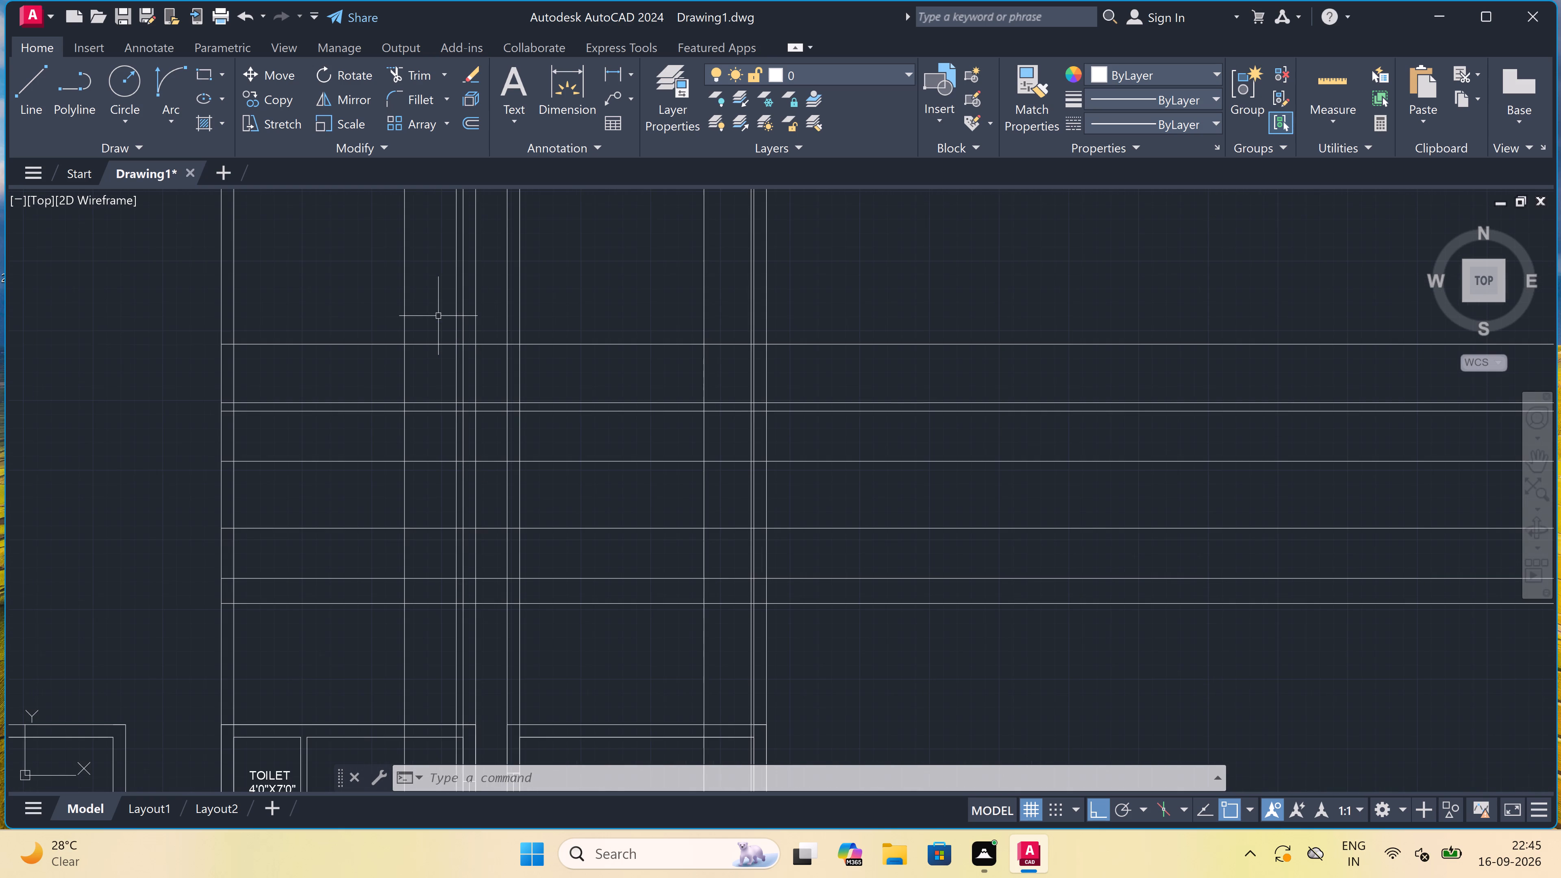
text(TR)
key(space)
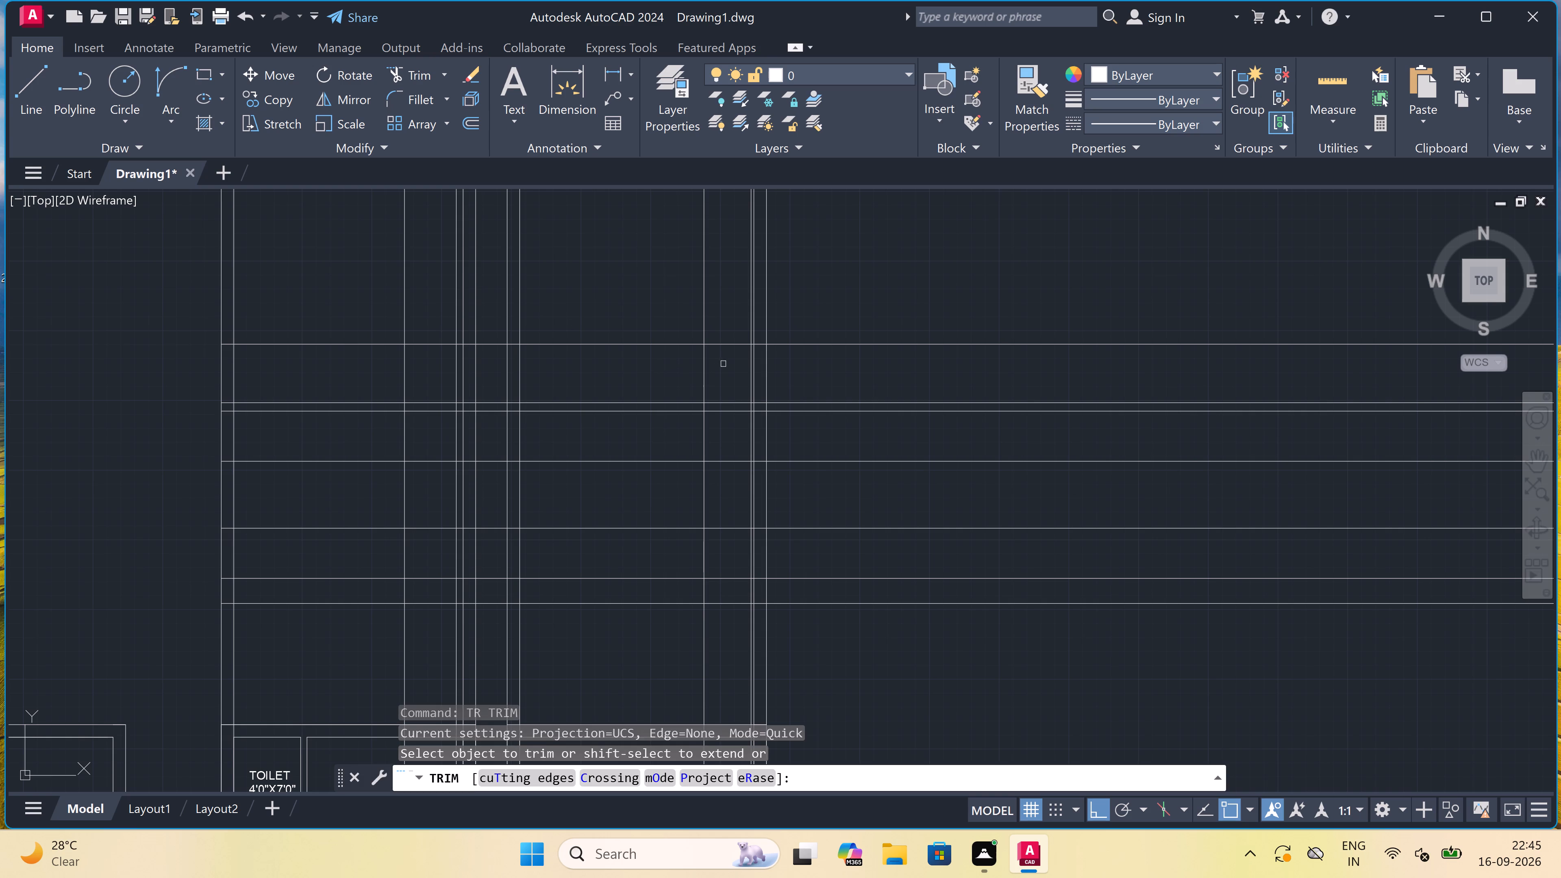
scroll(724, 364, down, 2)
scroll(720, 448, down, 2)
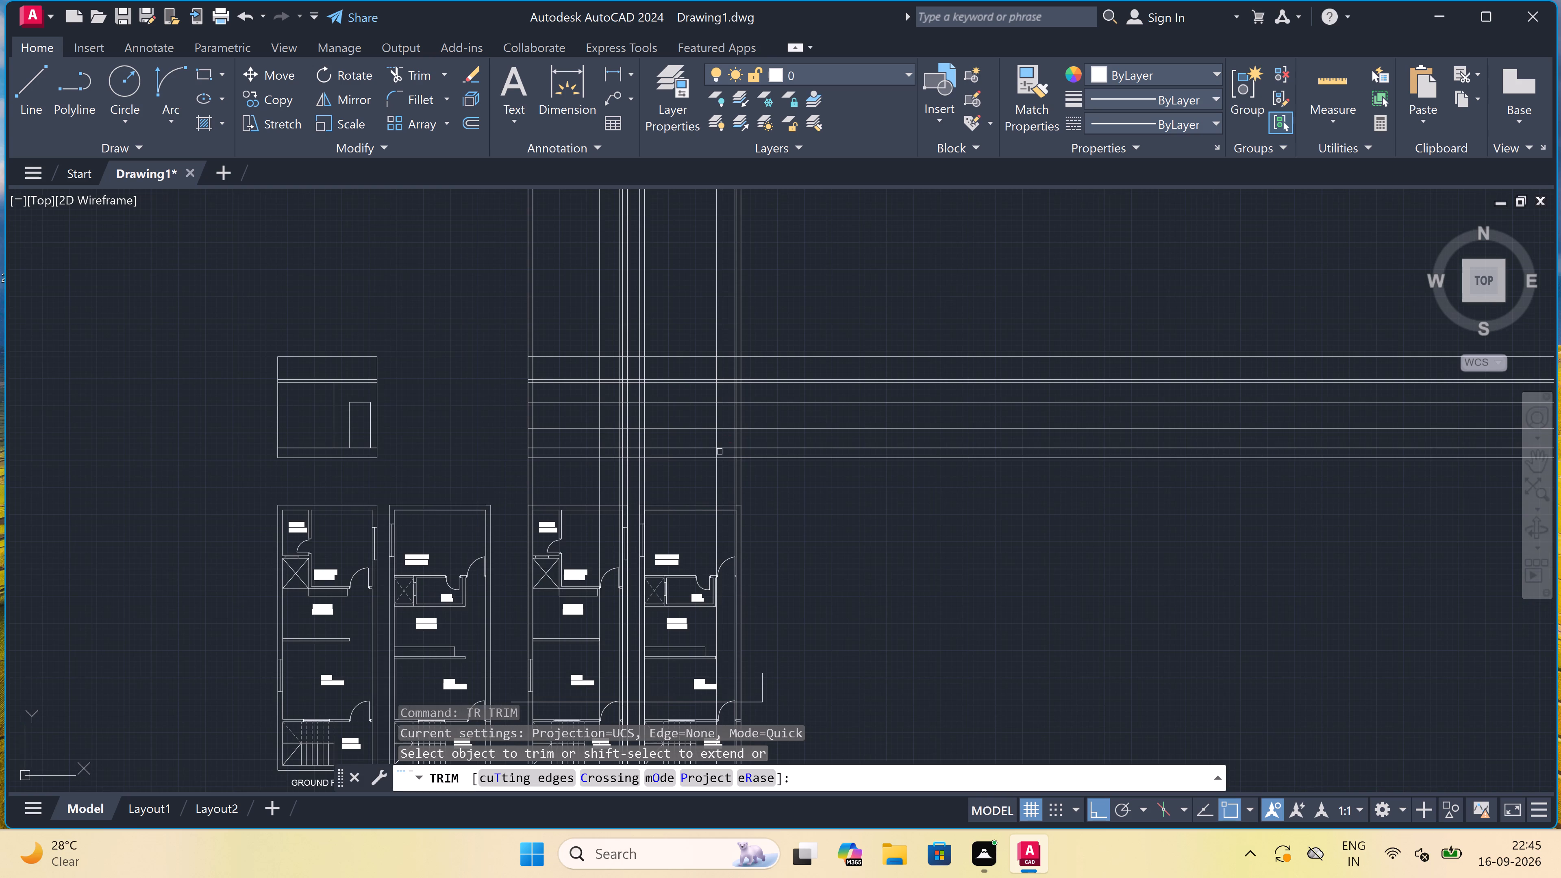
scroll(720, 448, down, 1)
scroll(717, 517, up, 4)
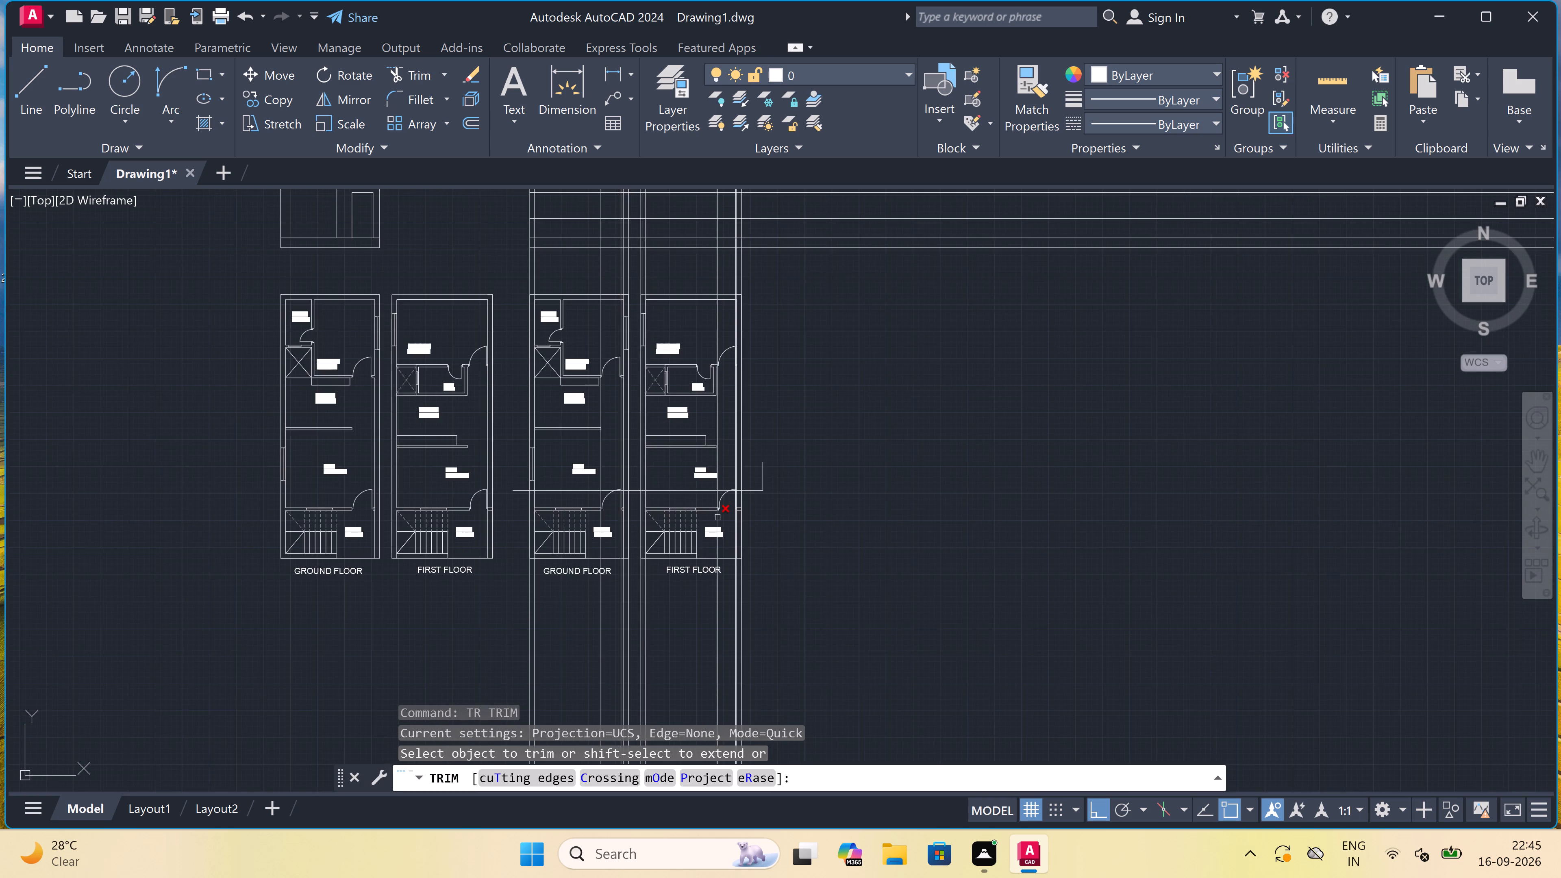
scroll(717, 516, up, 2)
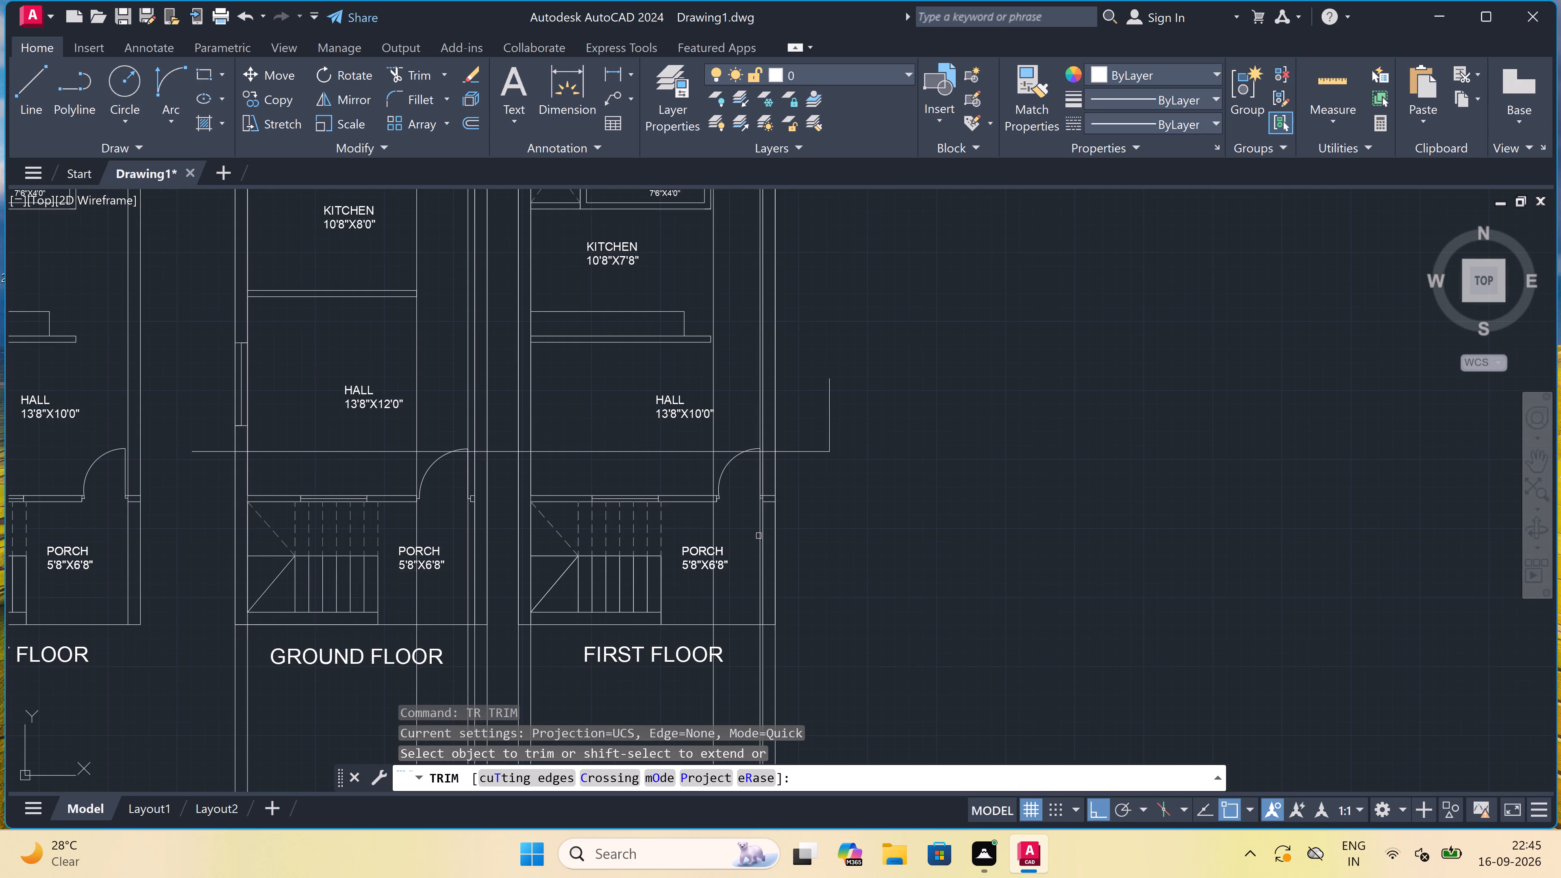
scroll(778, 564, up, 3)
scroll(750, 504, down, 2)
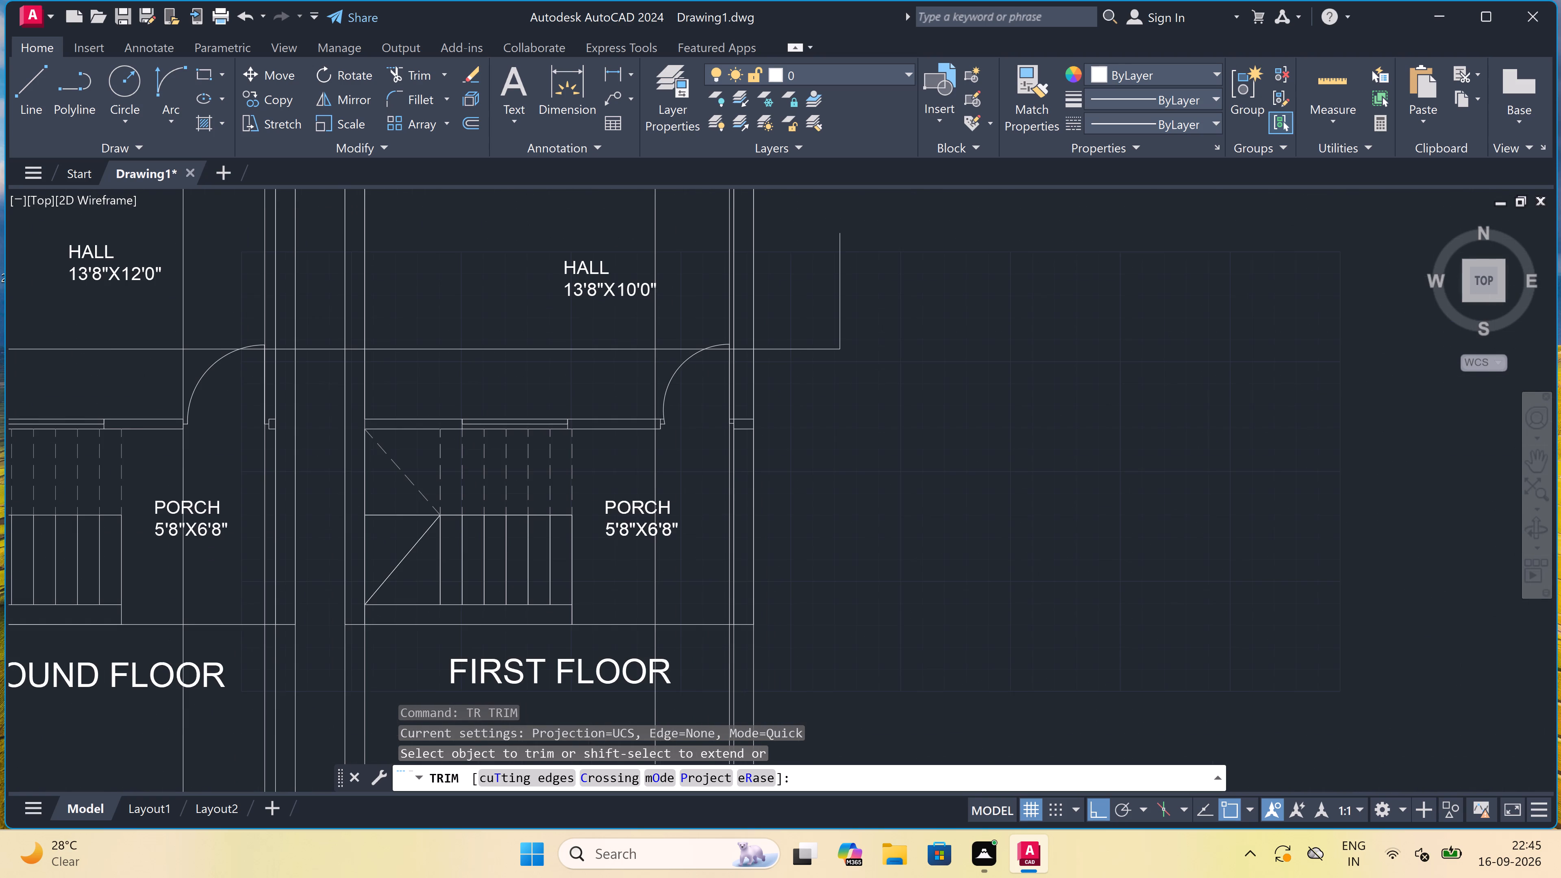
scroll(750, 499, down, 2)
scroll(750, 506, up, 3)
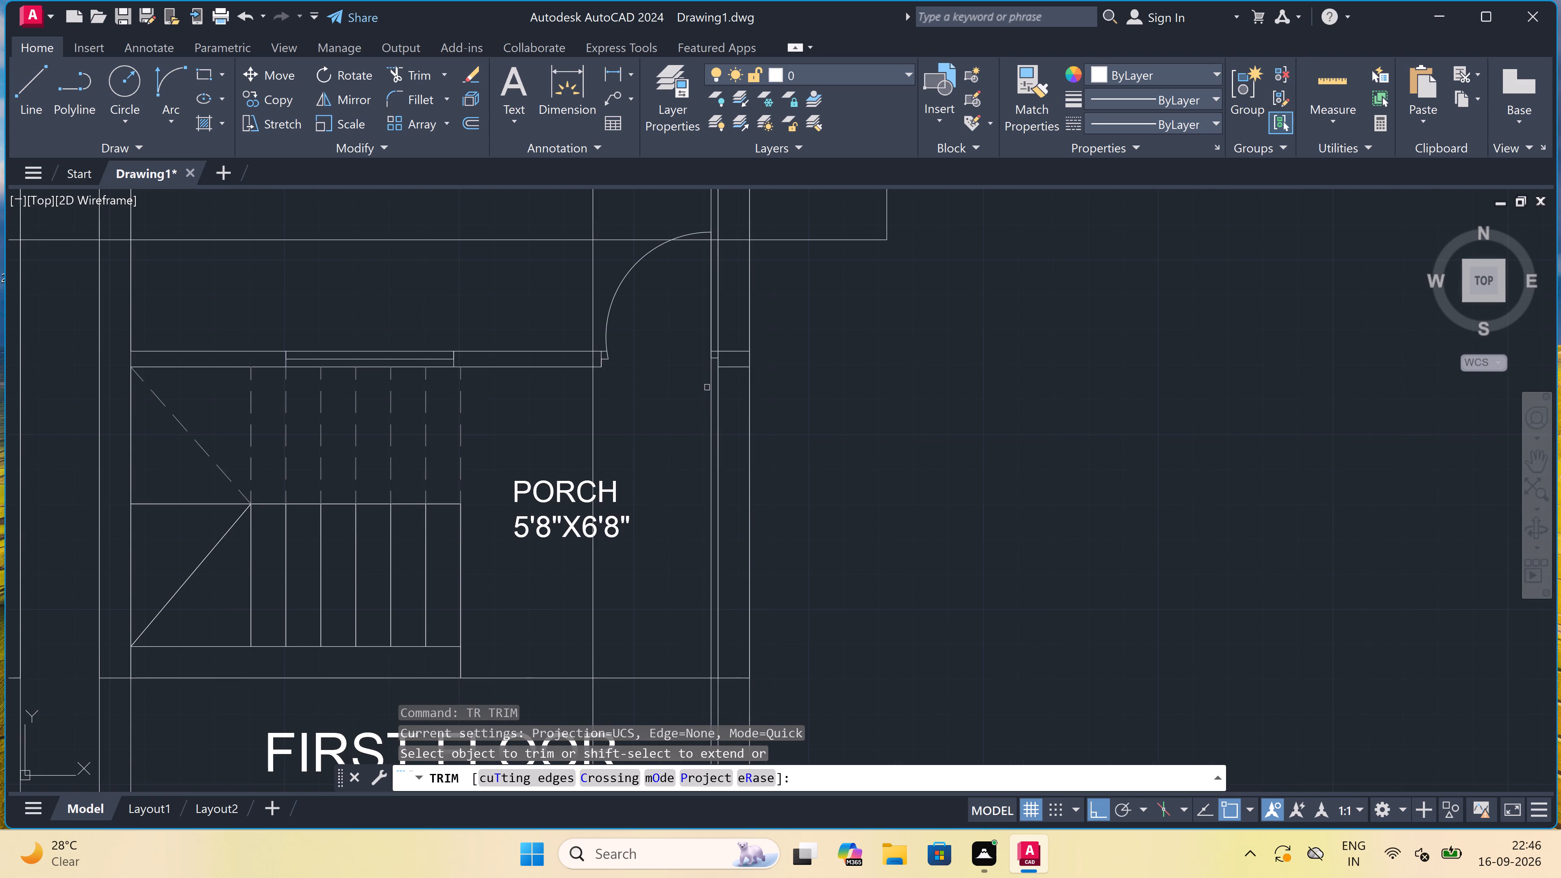
scroll(596, 438, down, 7)
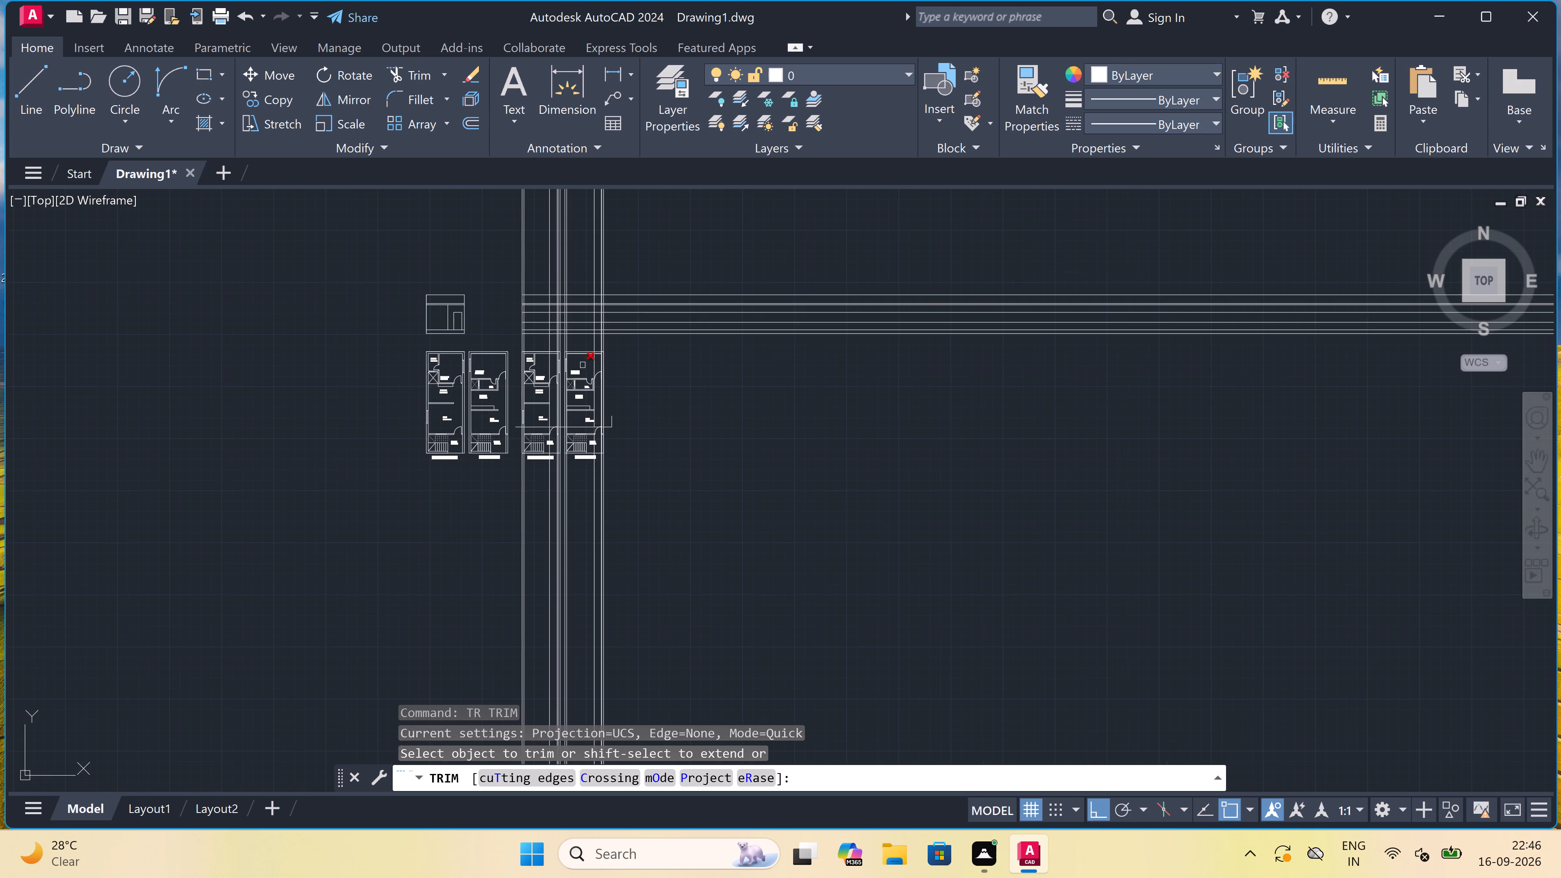
Trim all inner verticals between the top level line and the upper slab line above the right-hand plans, keeping the two outermost ones.
scroll(579, 263, up, 4)
scroll(380, 405, down, 2)
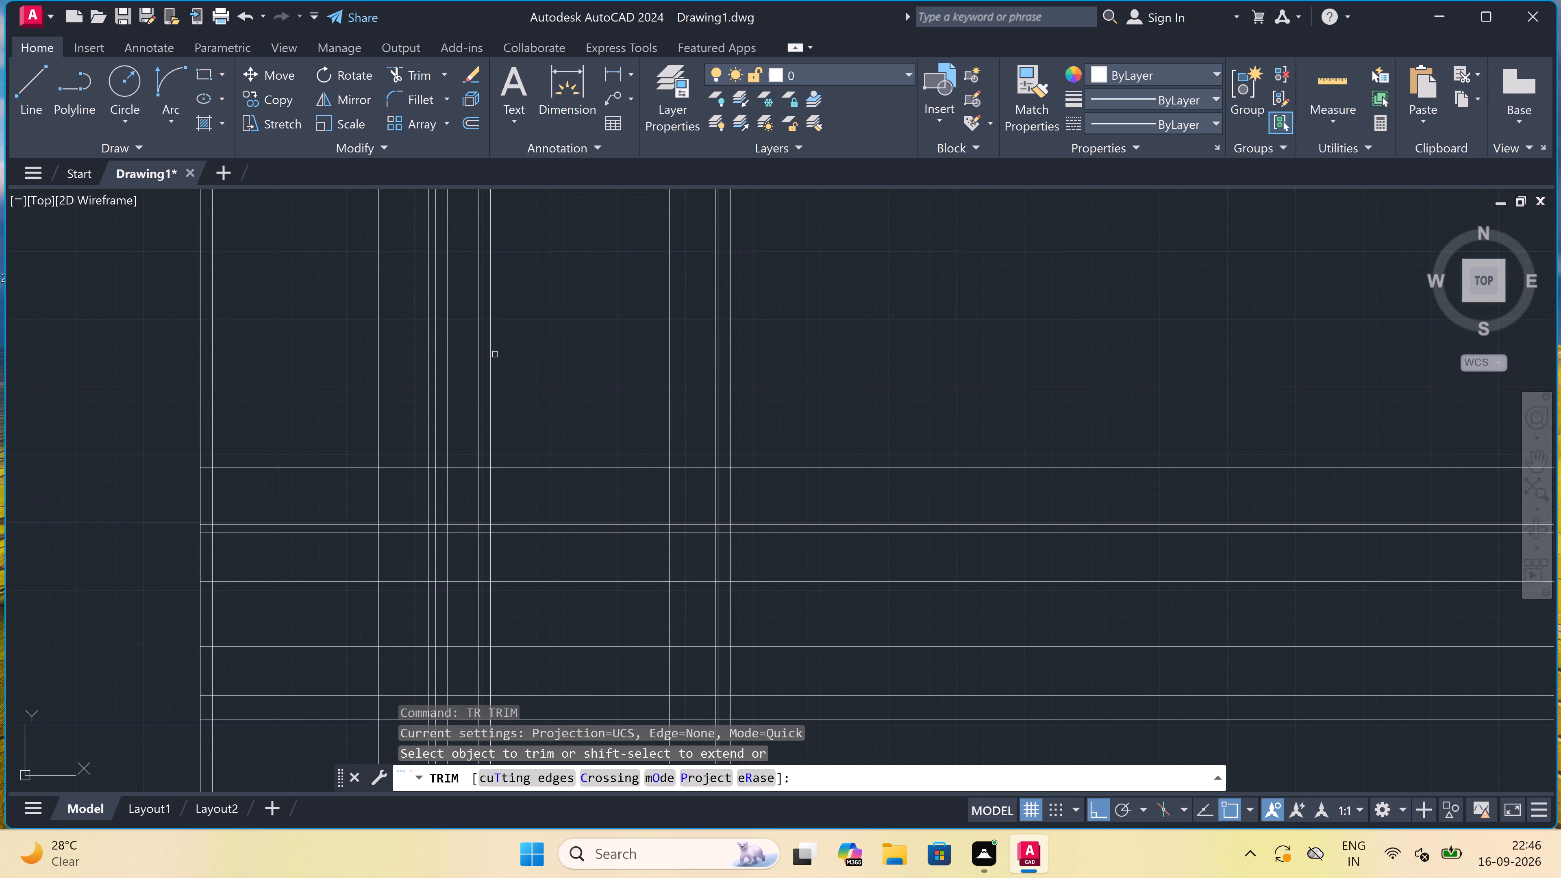
scroll(380, 406, down, 1)
scroll(349, 422, up, 3)
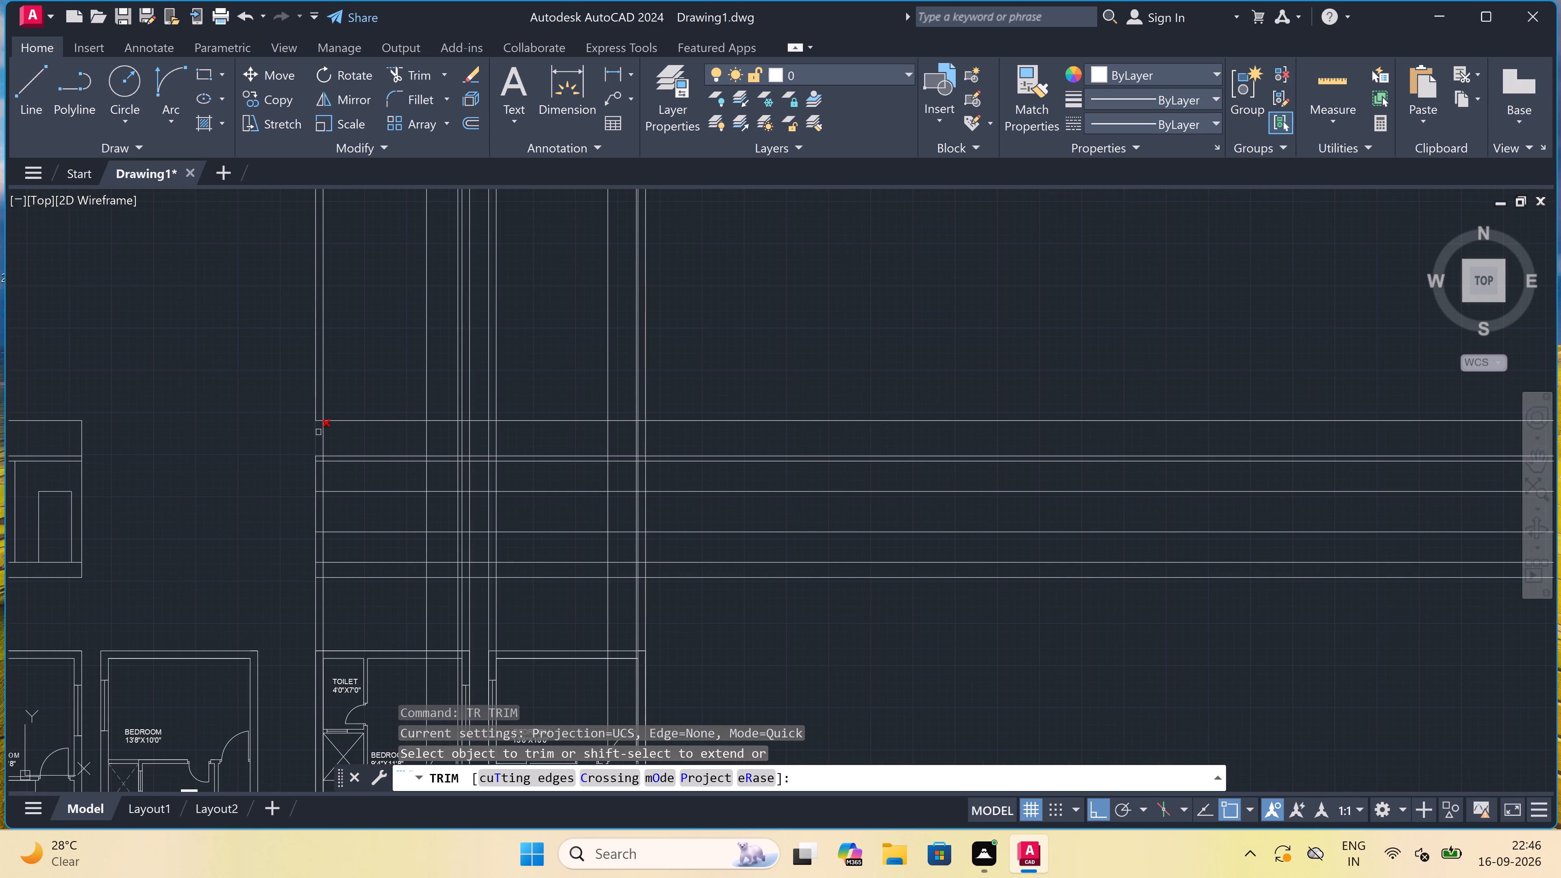
scroll(319, 432, up, 1)
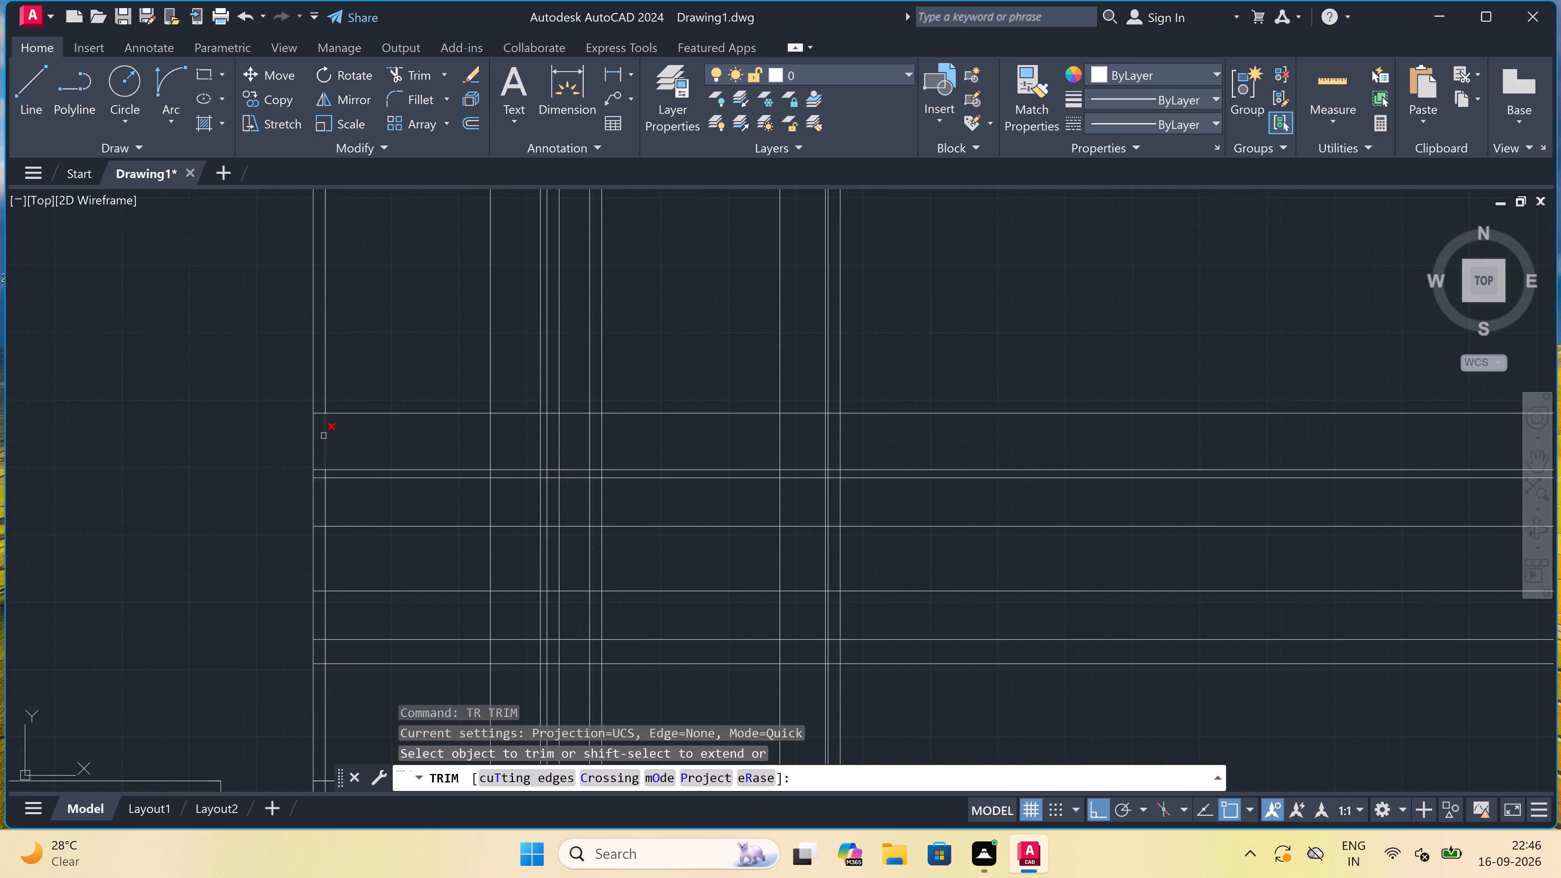
double_click(324, 436)
click(324, 436)
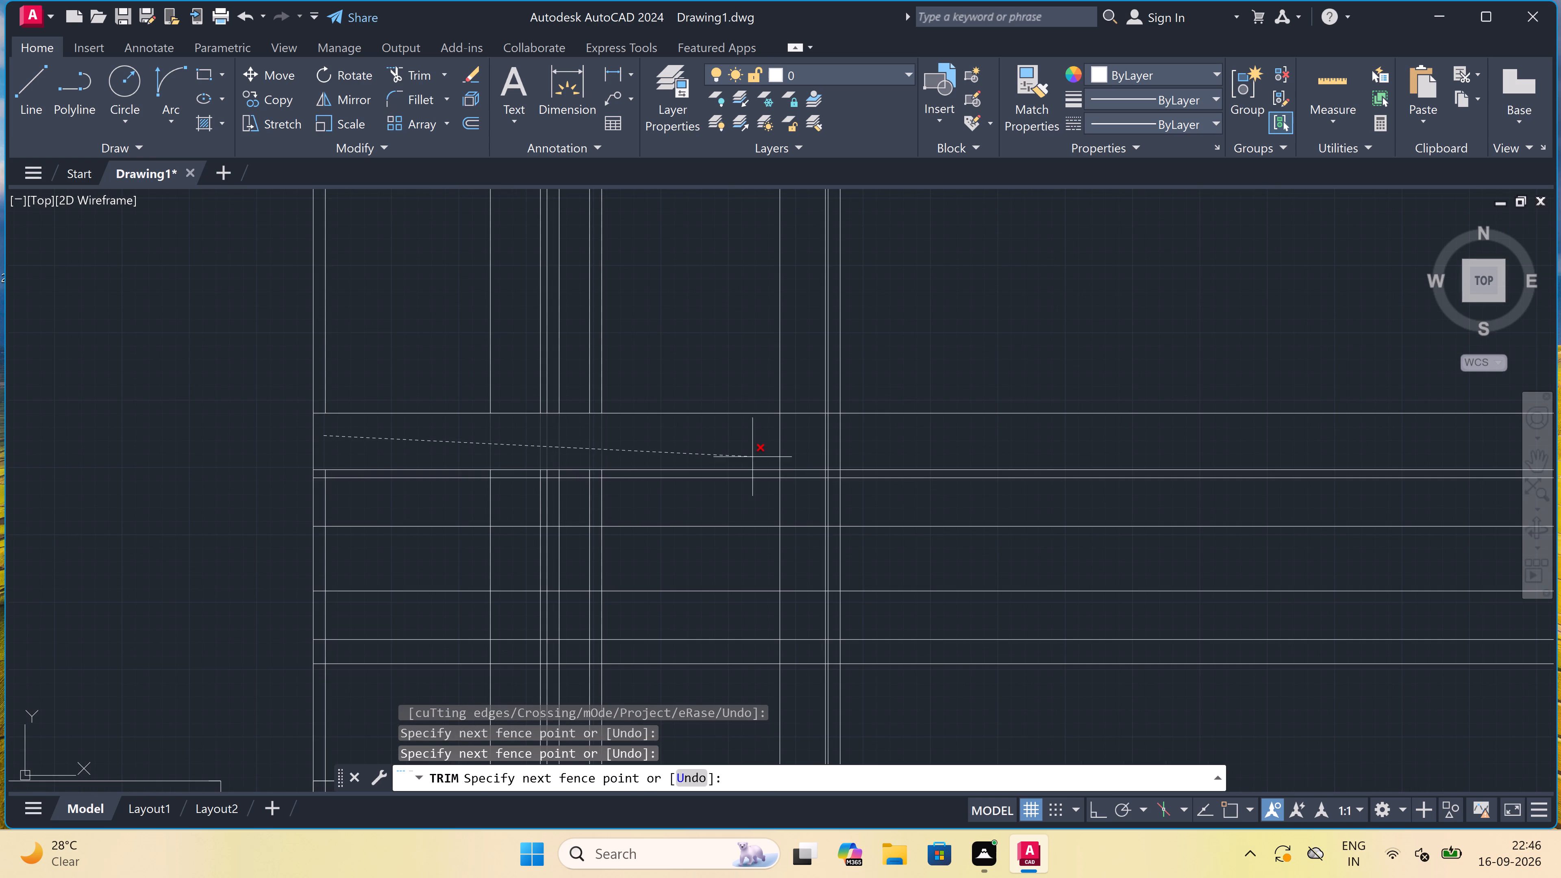
scroll(815, 448, up, 2)
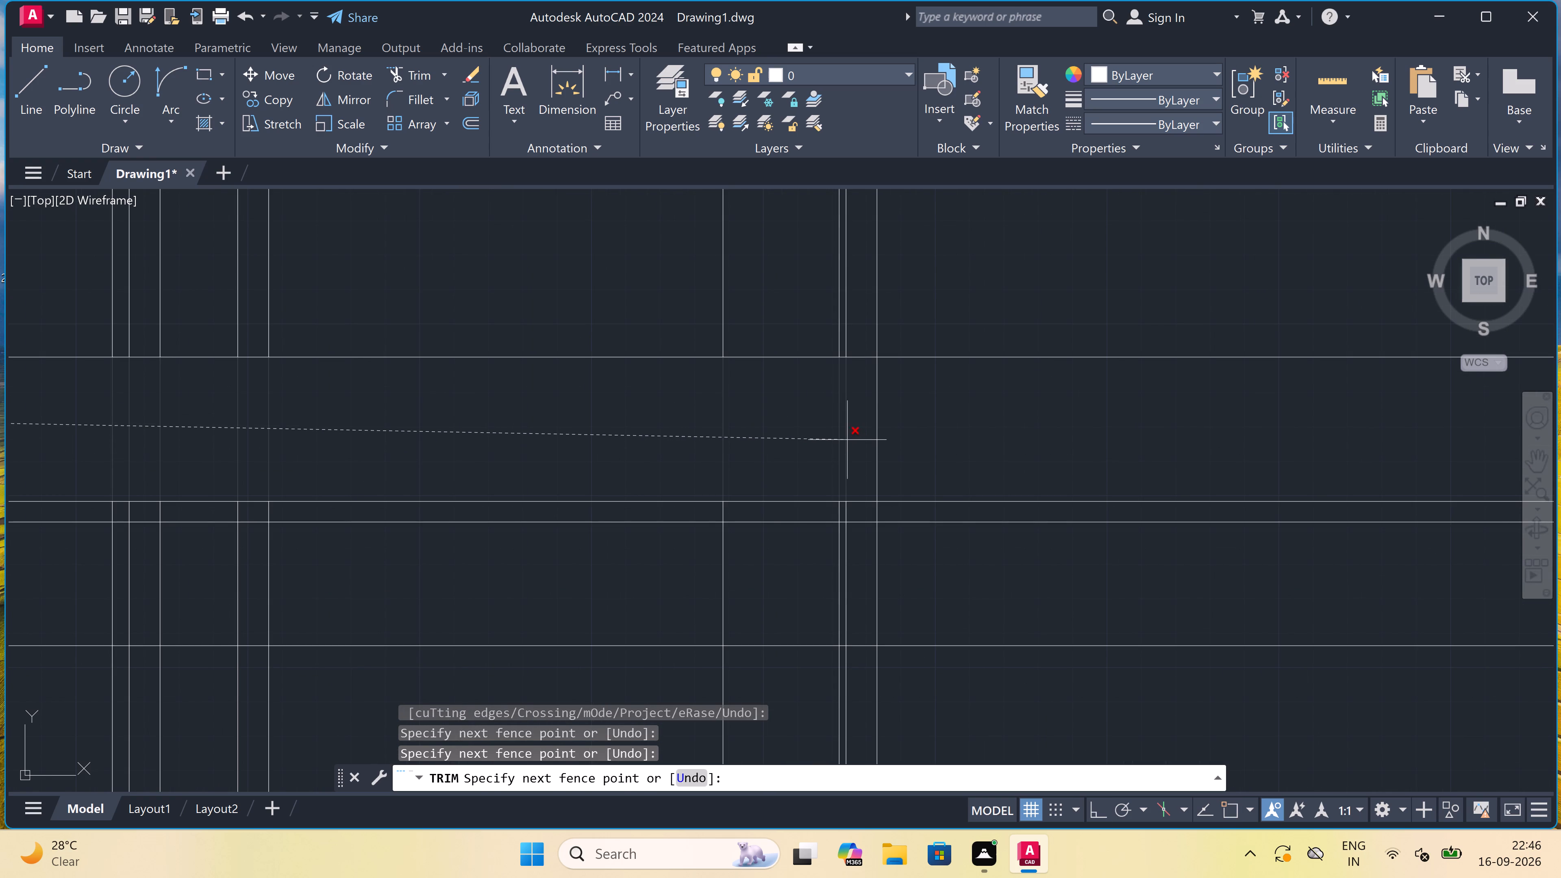
scroll(847, 438, down, 4)
scroll(847, 437, up, 4)
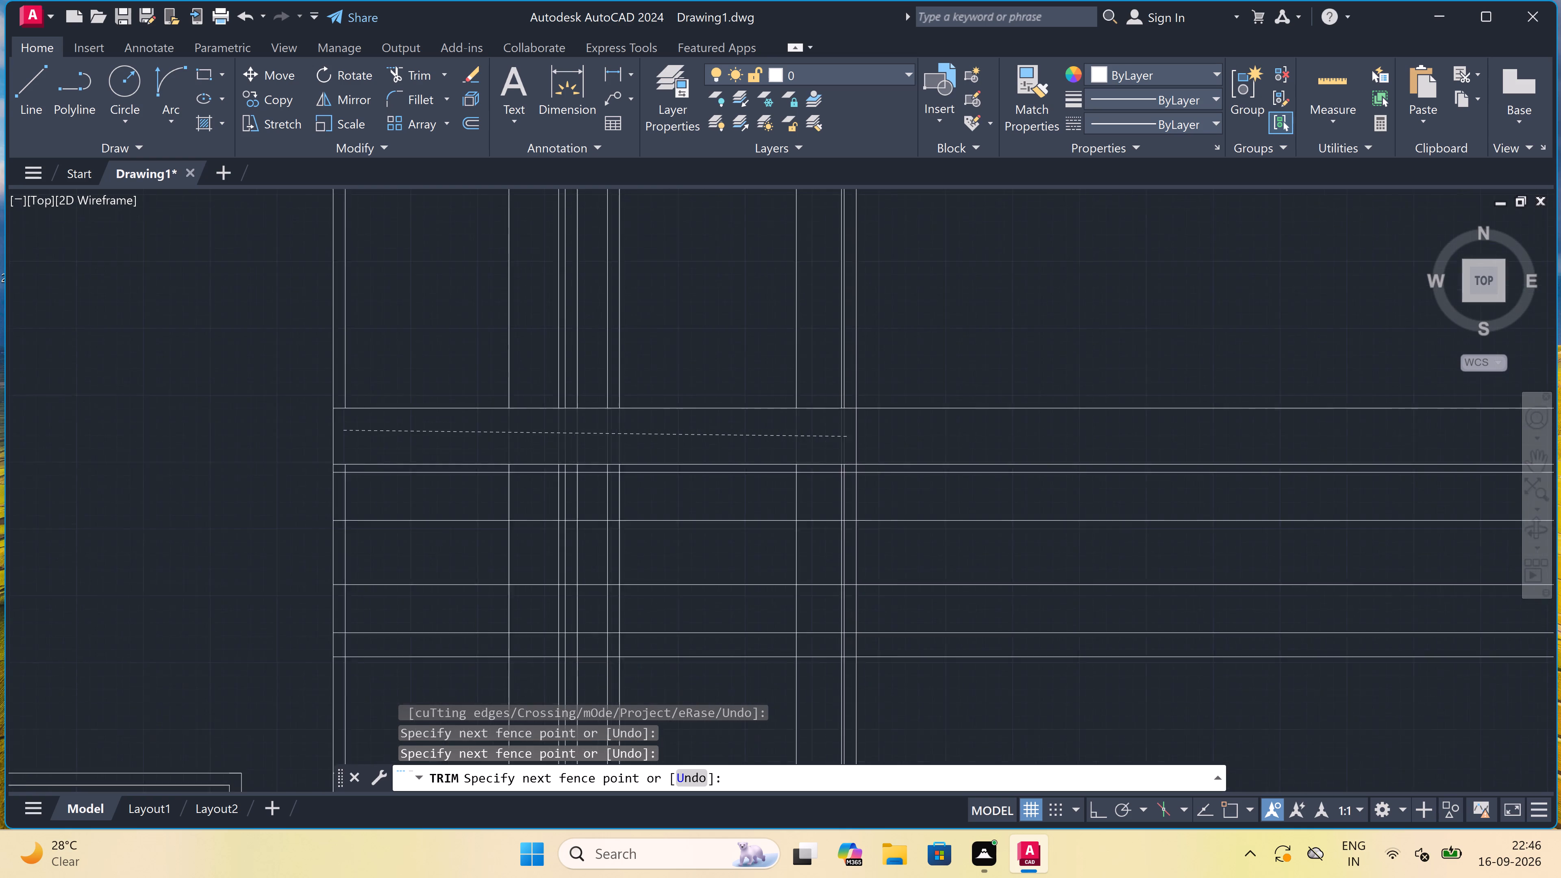
click(848, 435)
Trim all projected verticals that extend above the top level line over the right-hand plans.
scroll(837, 429, down, 3)
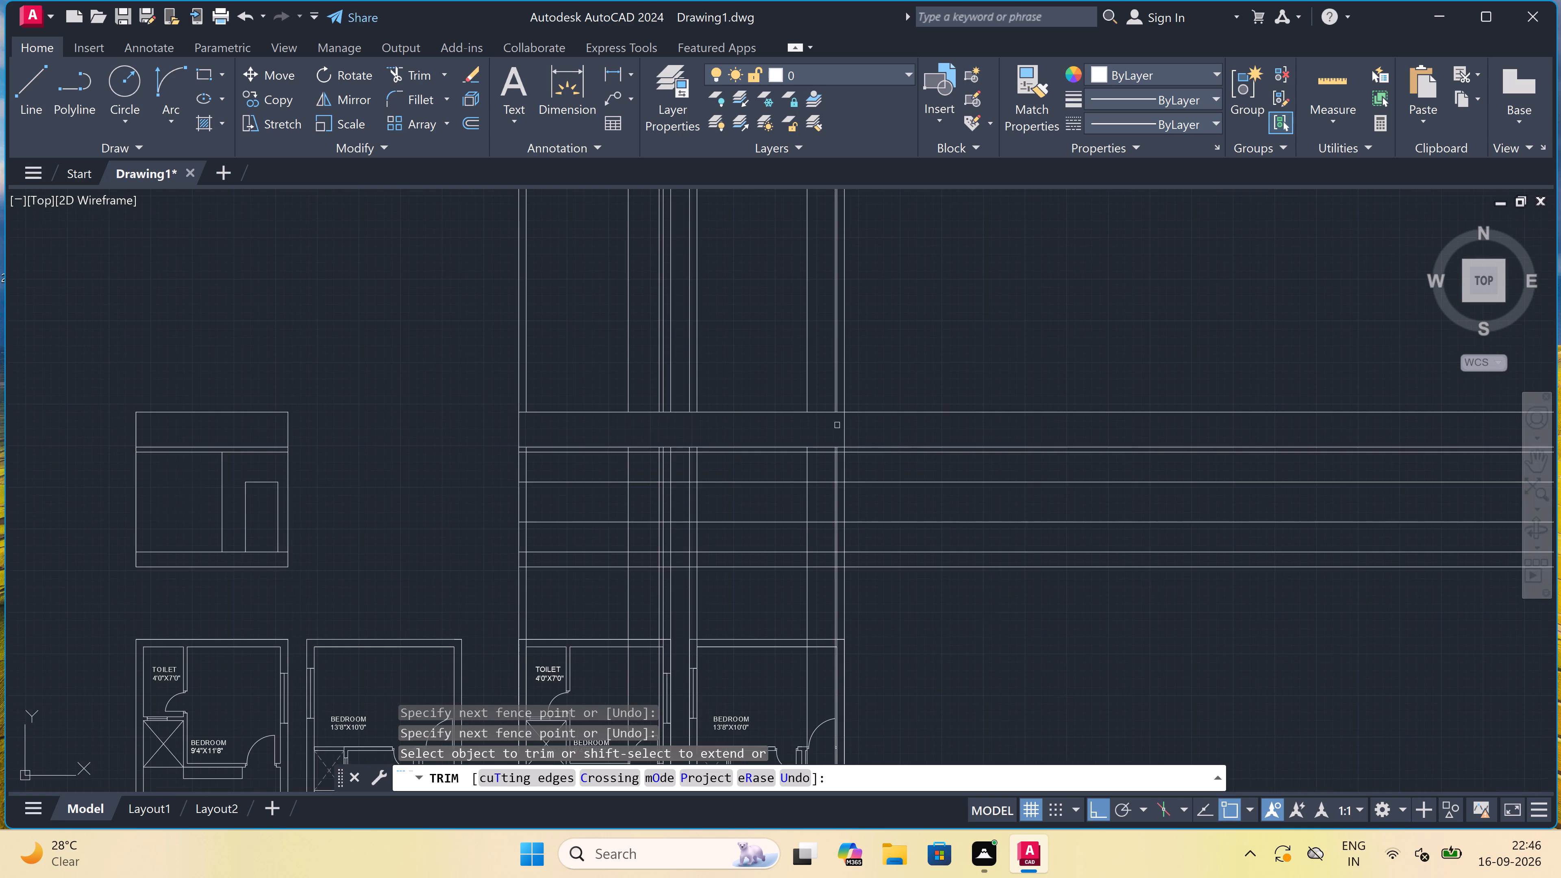
click(859, 372)
double_click(441, 302)
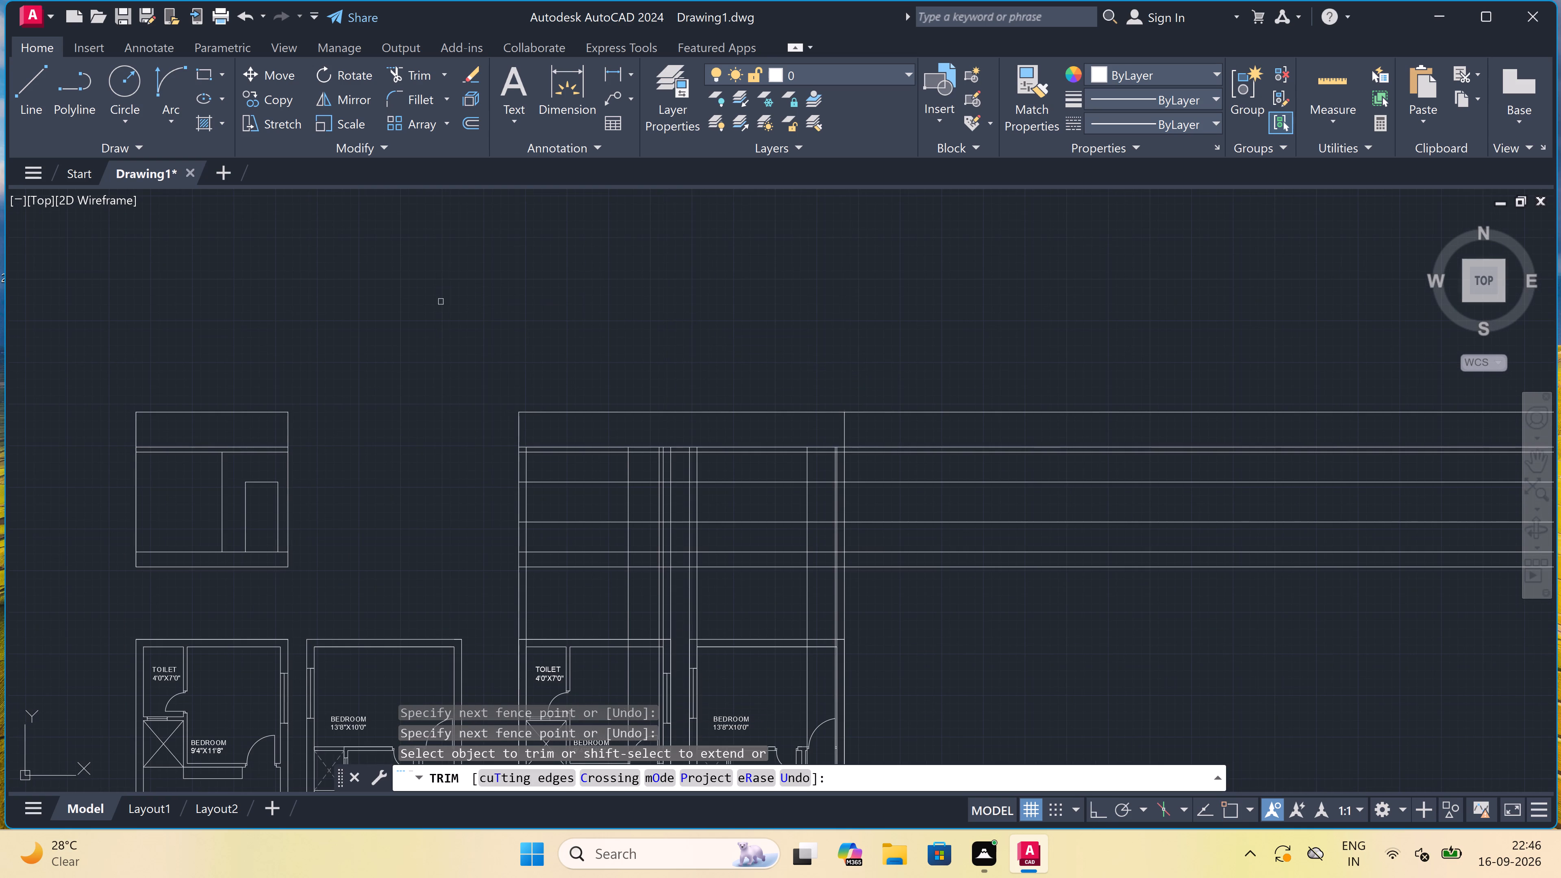
Trim the level line crossing the first floor's door opening and the three door verticals between the door-head line and the slab.
scroll(446, 294, down, 2)
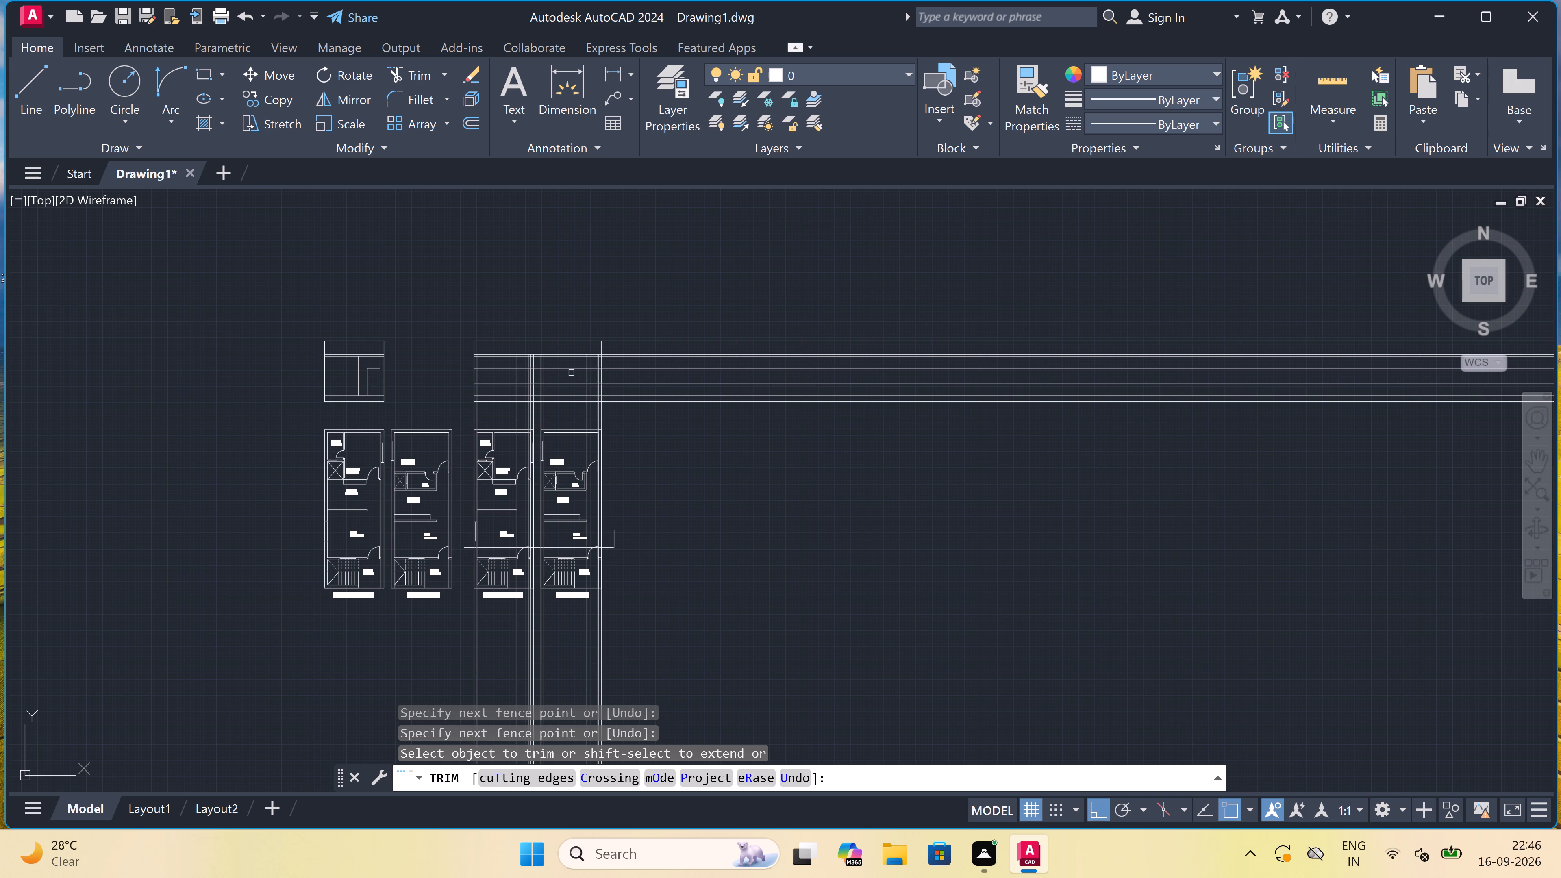
scroll(576, 374, up, 2)
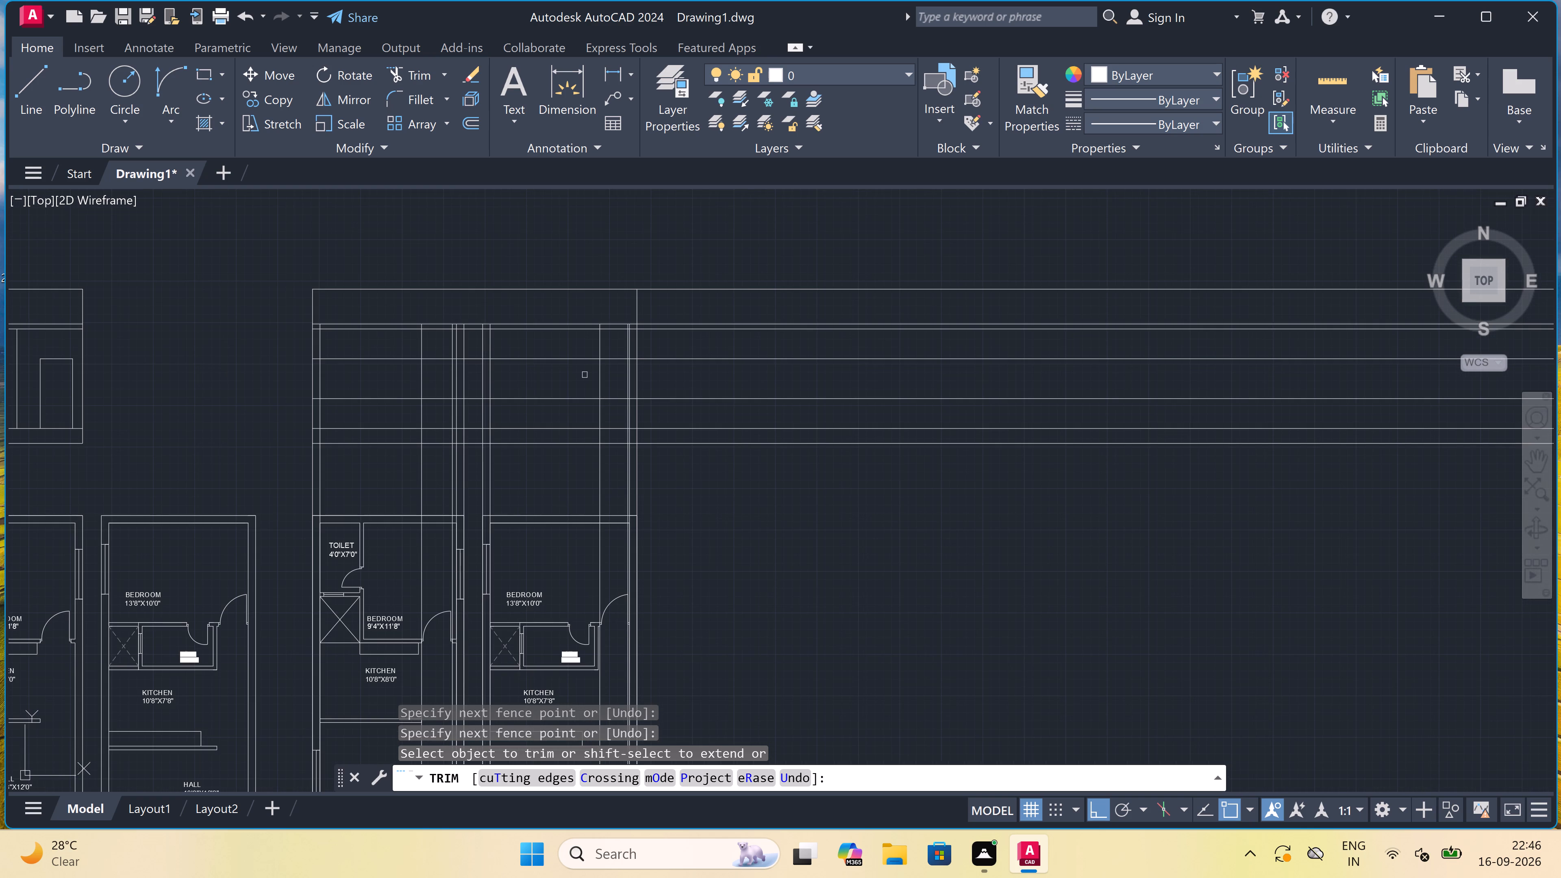
double_click(615, 396)
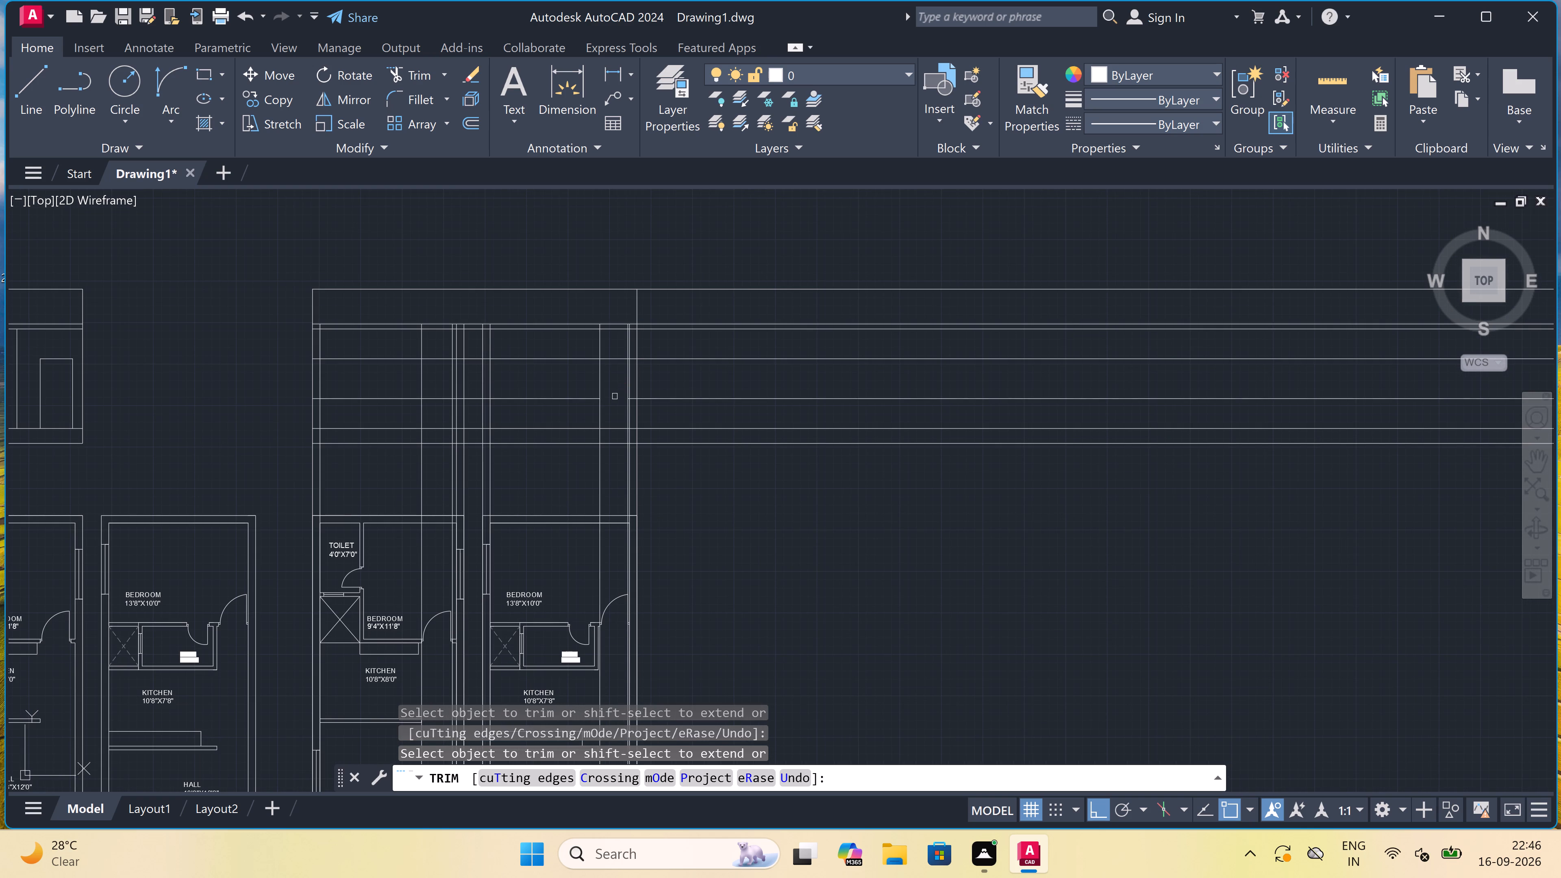
scroll(615, 395, up, 2)
scroll(615, 395, down, 2)
scroll(622, 363, up, 1)
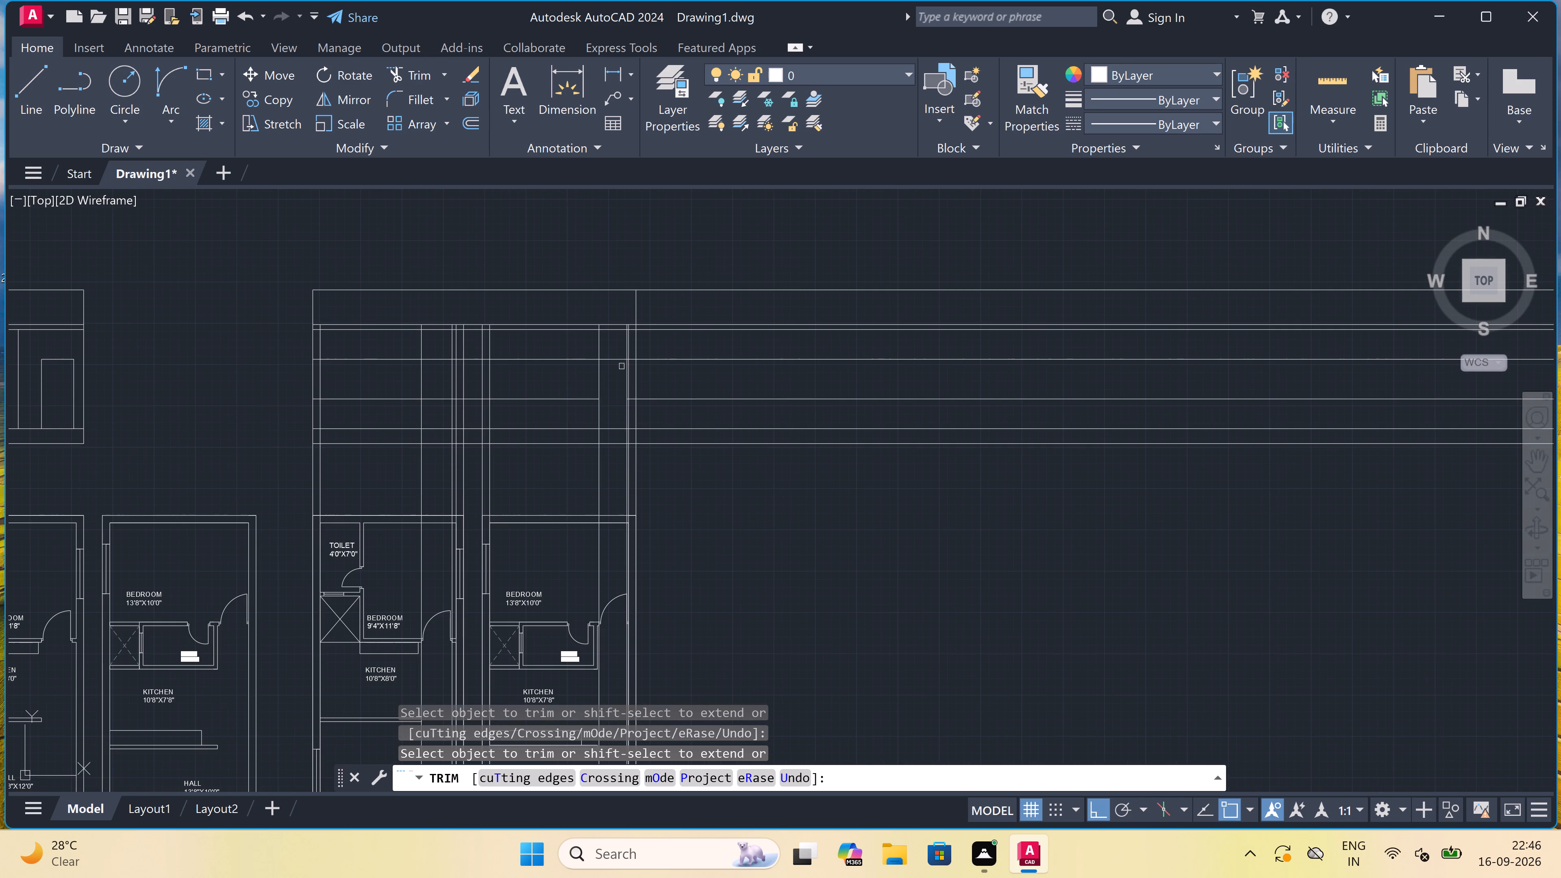
scroll(622, 363, up, 1)
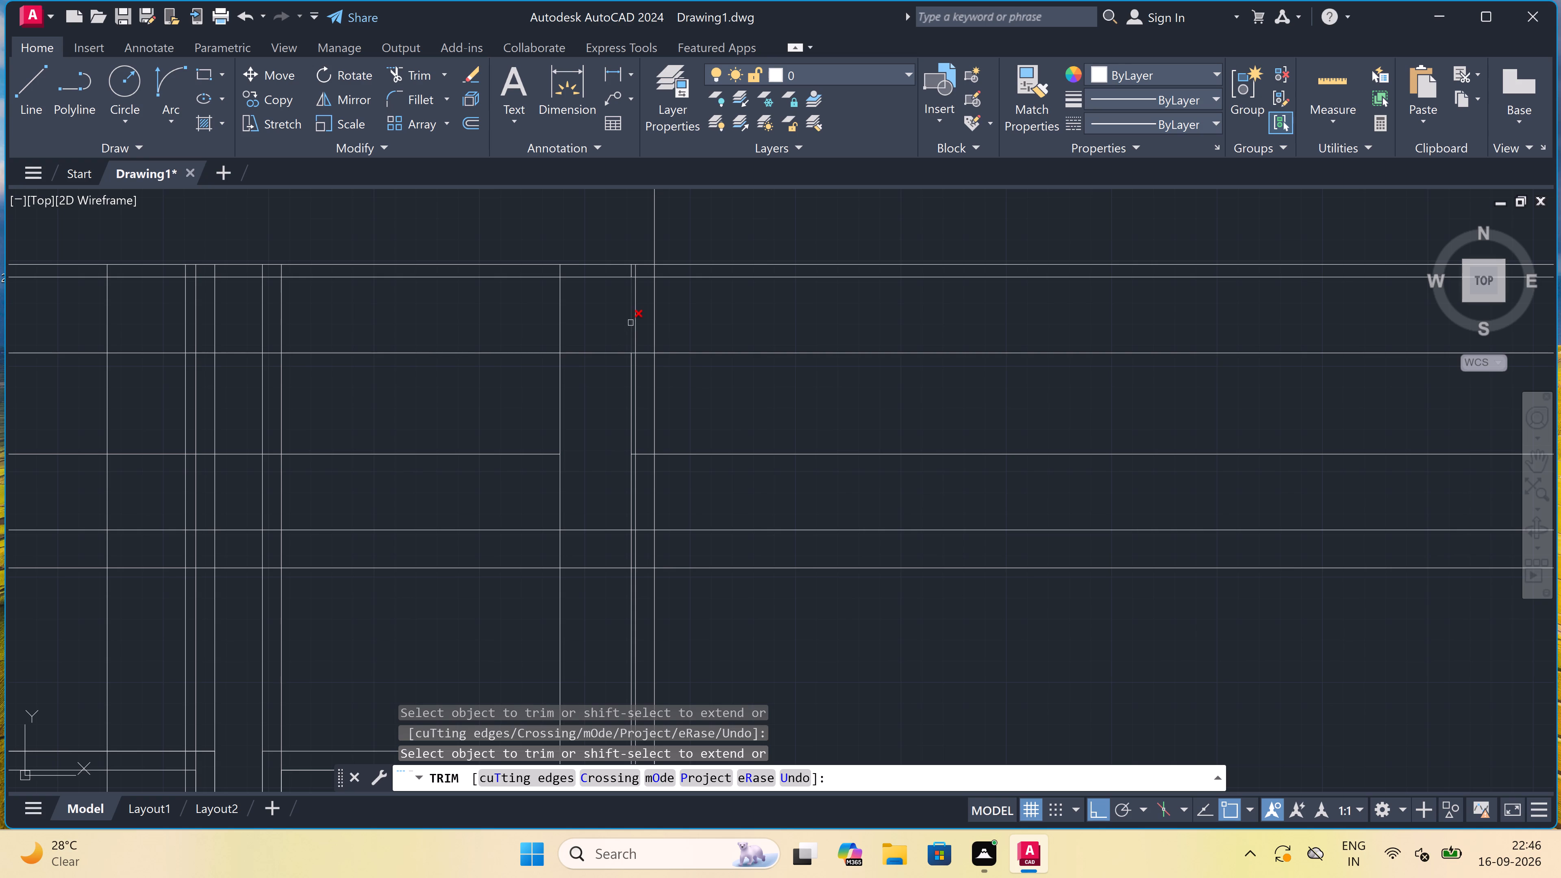
click(630, 323)
double_click(634, 319)
click(561, 311)
Trim the door-head line and the level line below it between the right-hand door jamb and the outer right wall line.
click(642, 470)
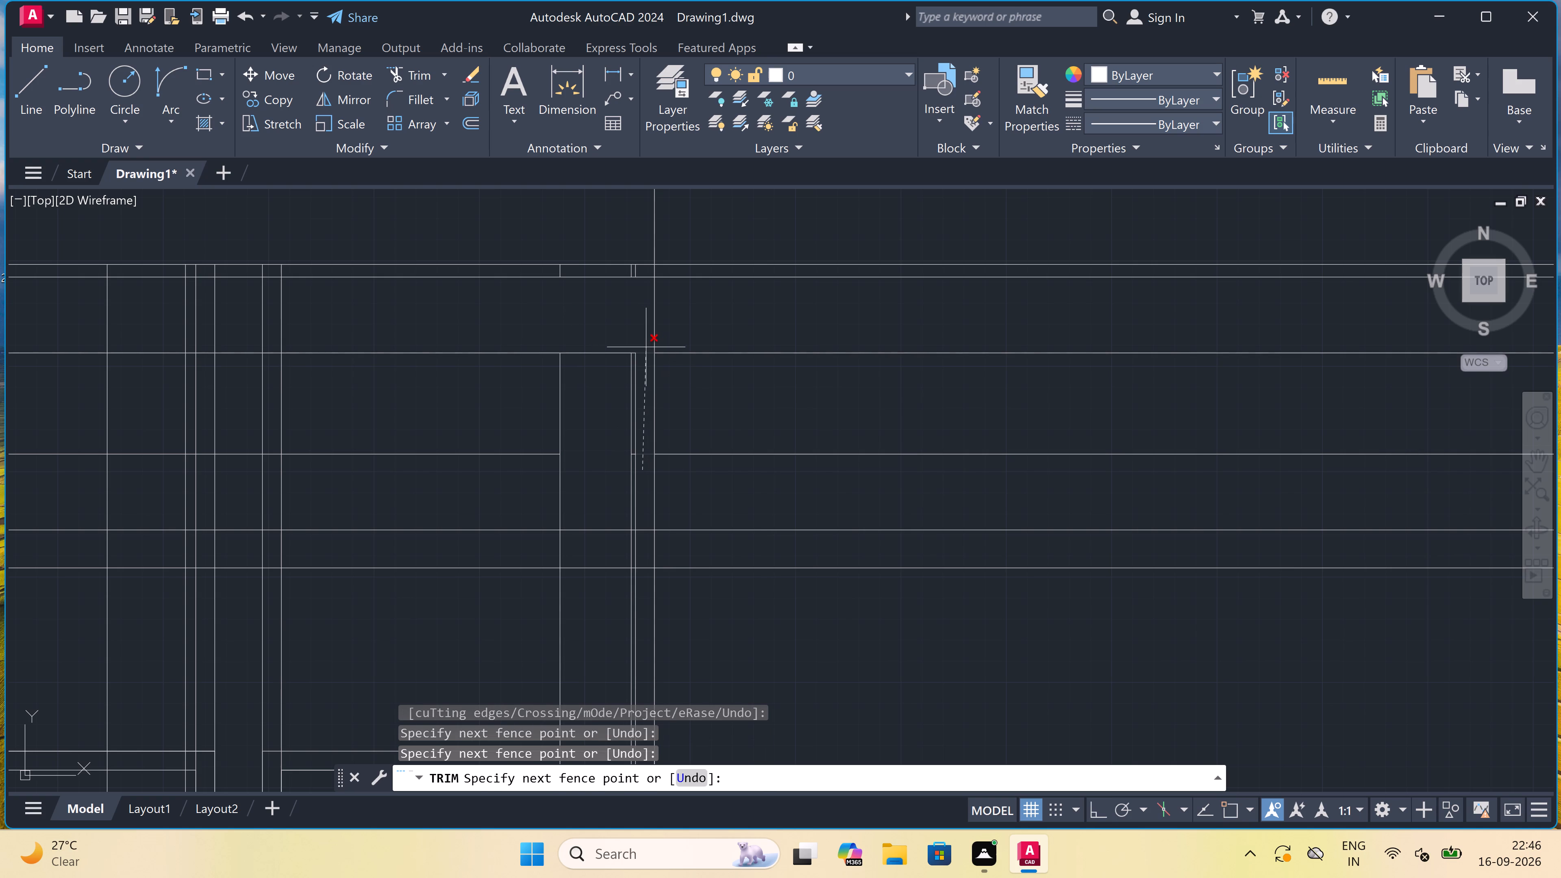
click(646, 347)
Trim the redundant second vertical beside the right-hand door jamb, with its short stubs at the door-head and lower level lines.
scroll(640, 366, up, 2)
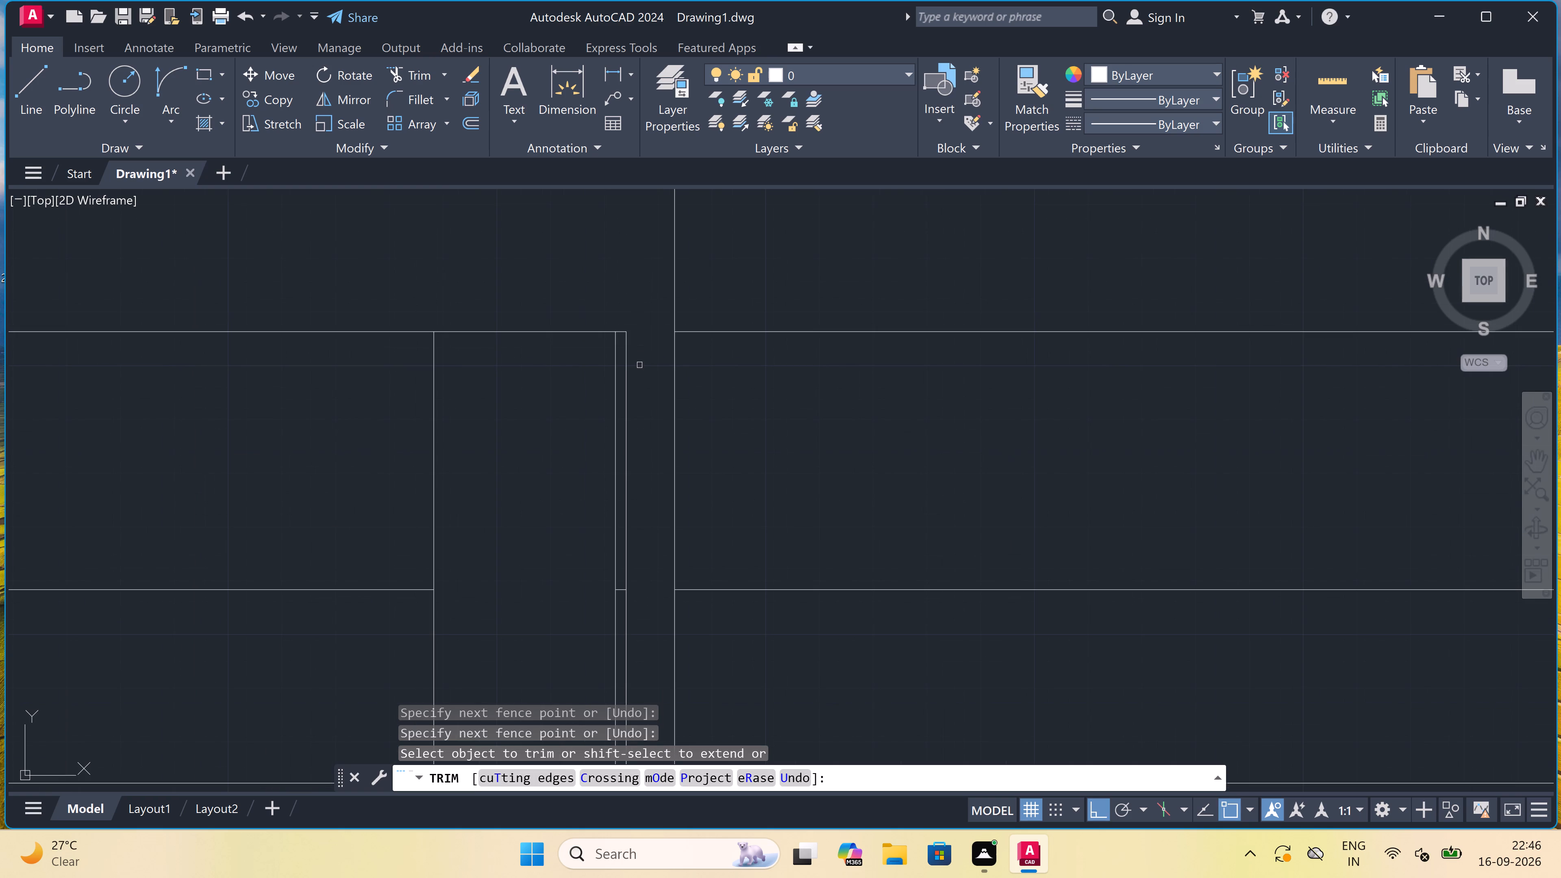
double_click(622, 333)
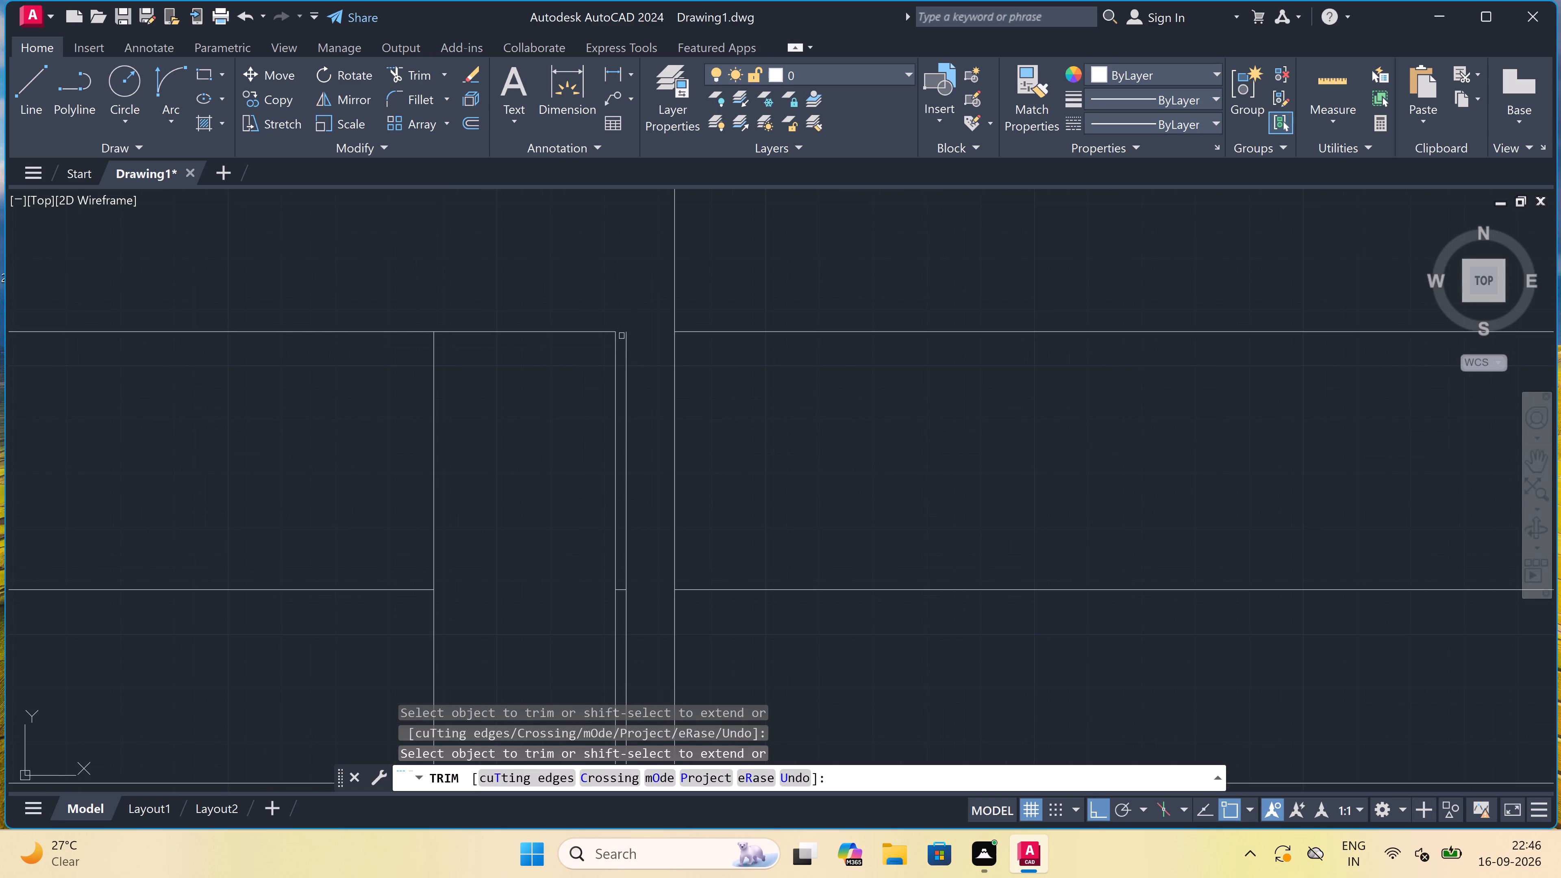
click(622, 346)
click(628, 344)
scroll(628, 343, down, 2)
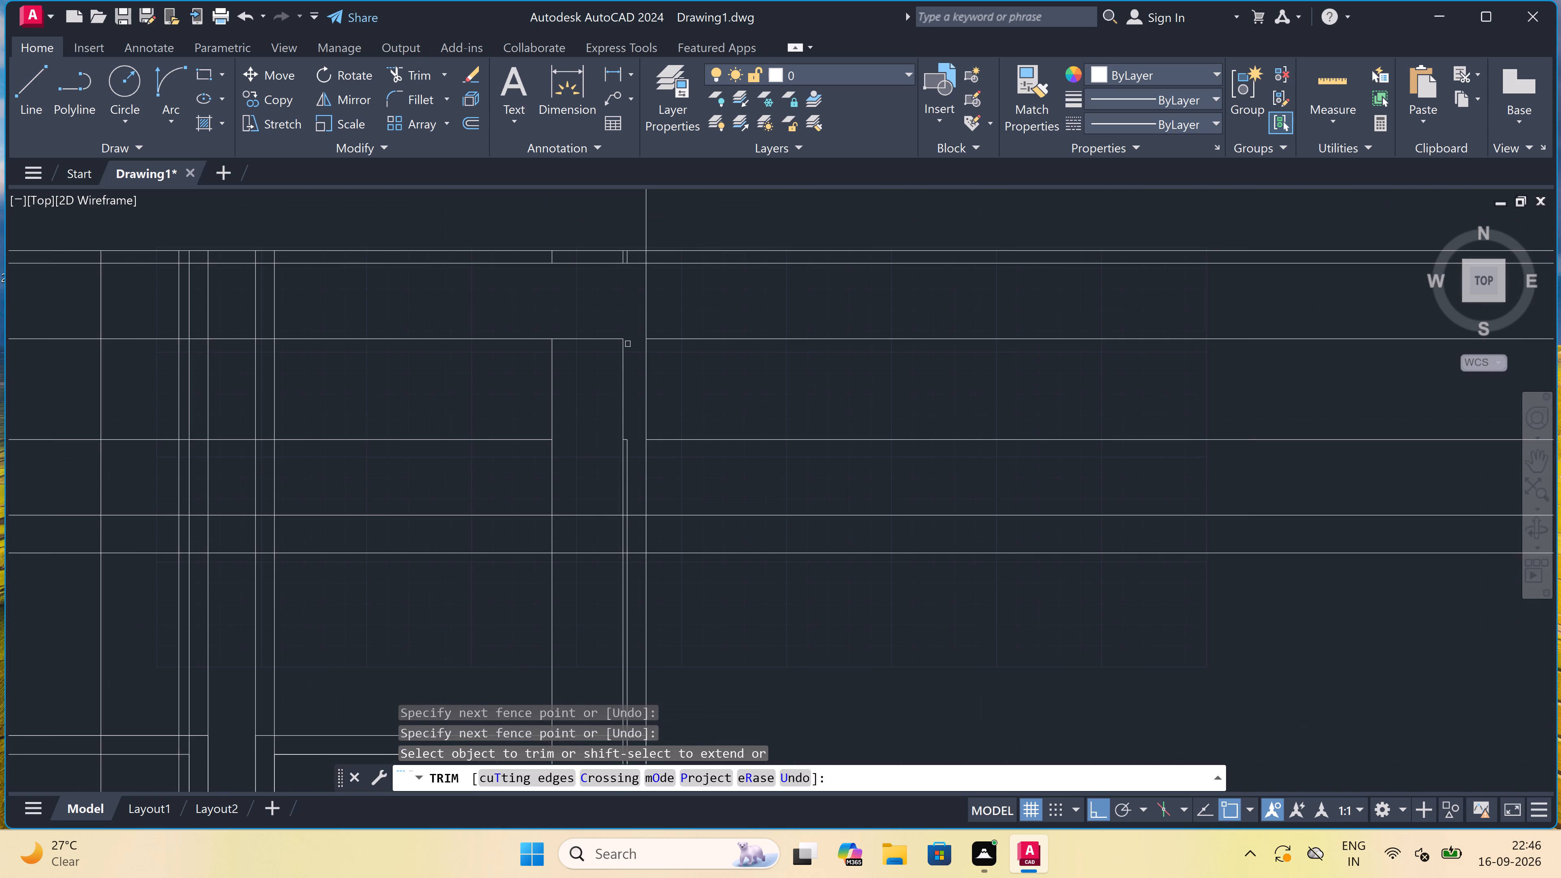
scroll(635, 466, up, 2)
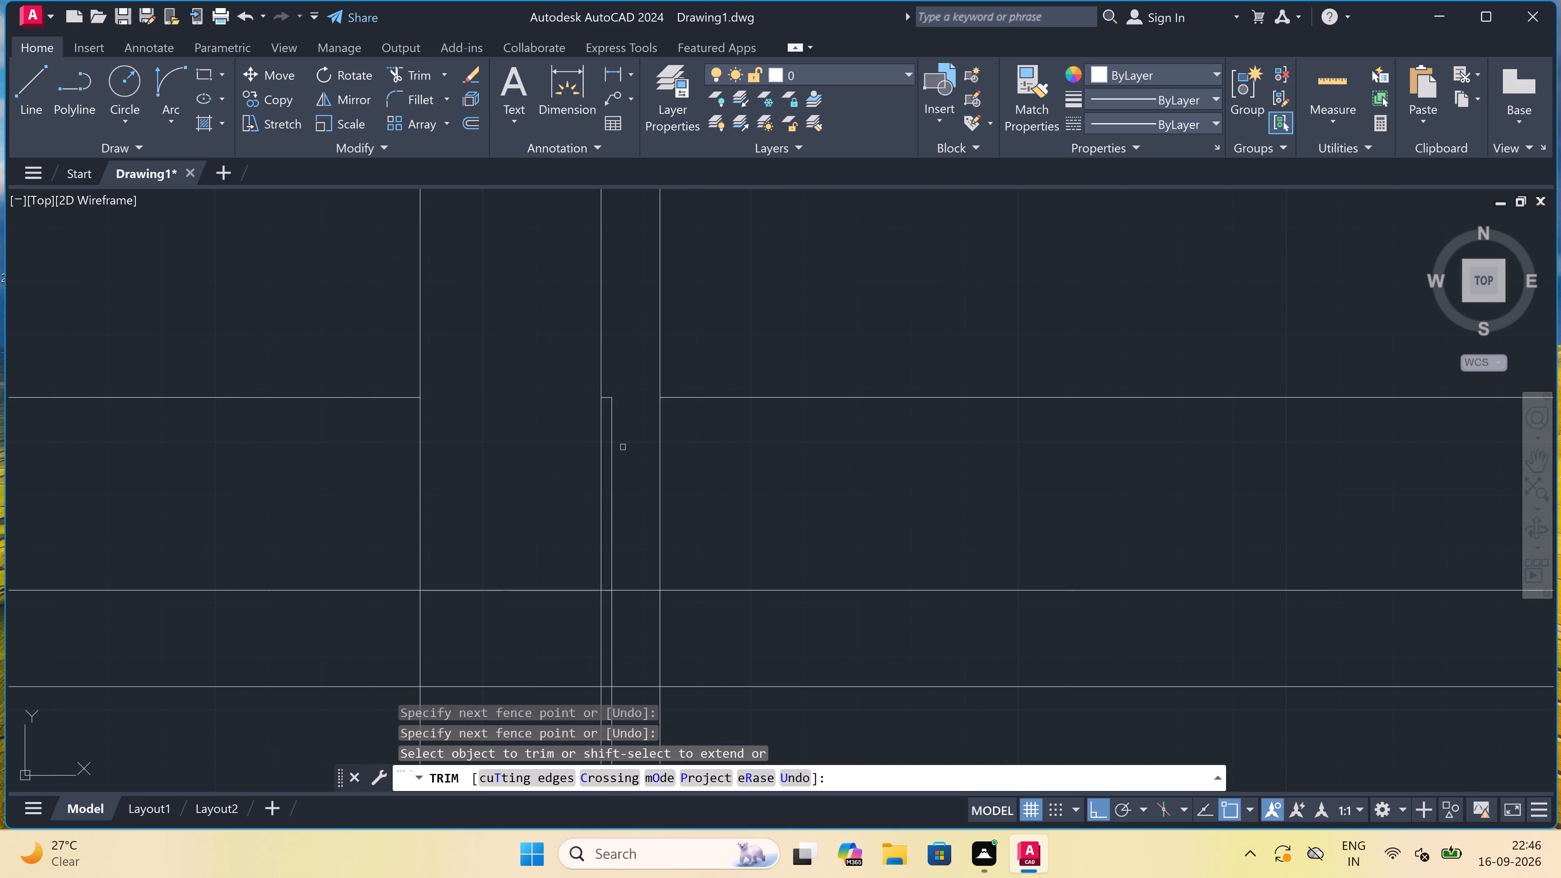
scroll(614, 396, up, 3)
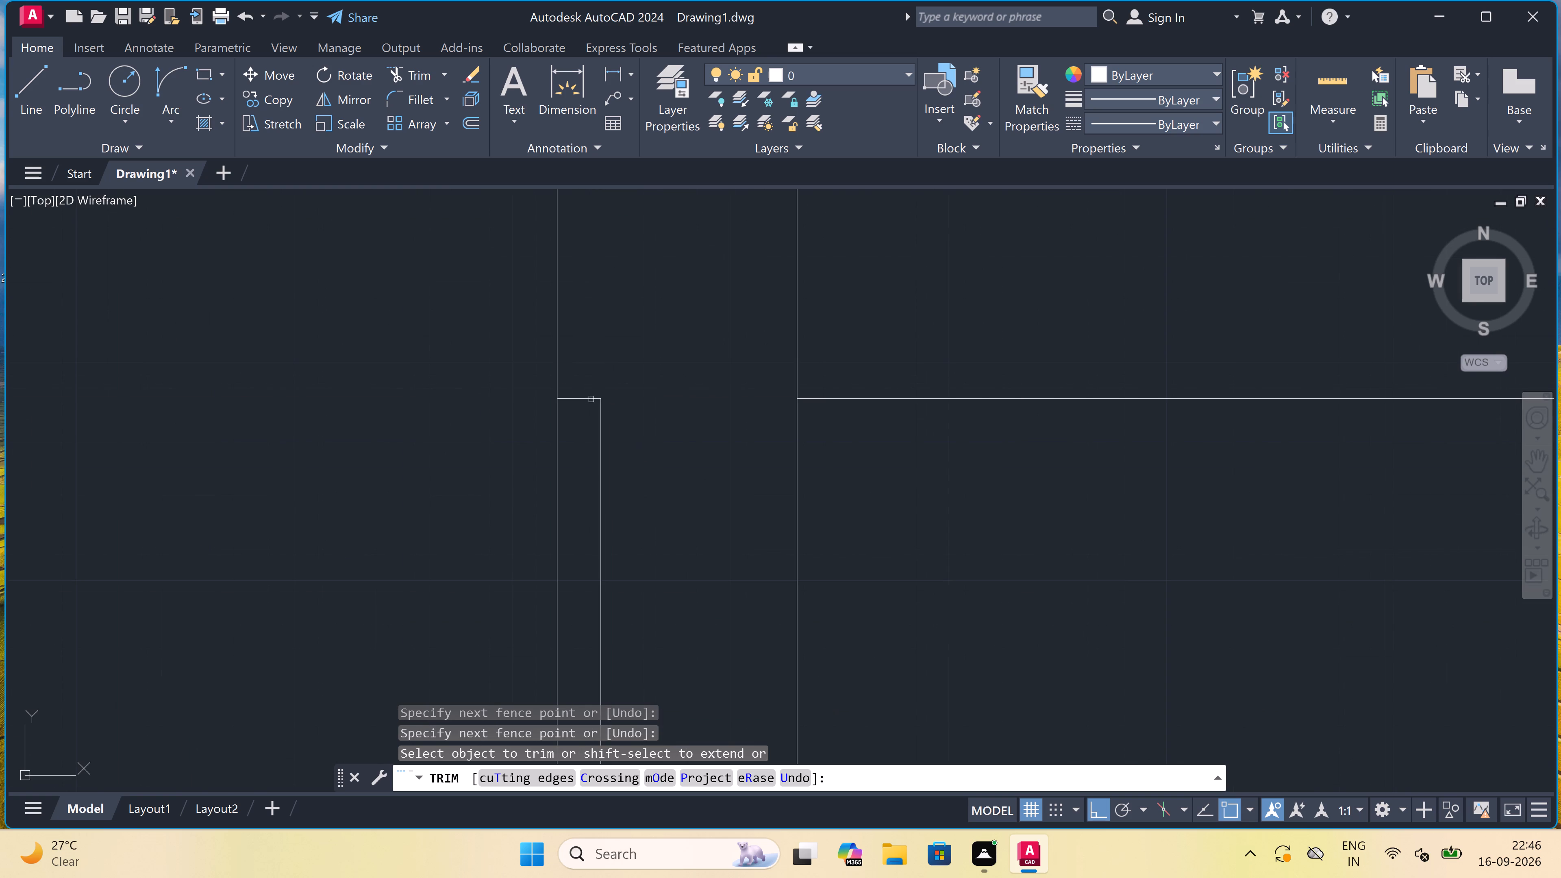
click(558, 397)
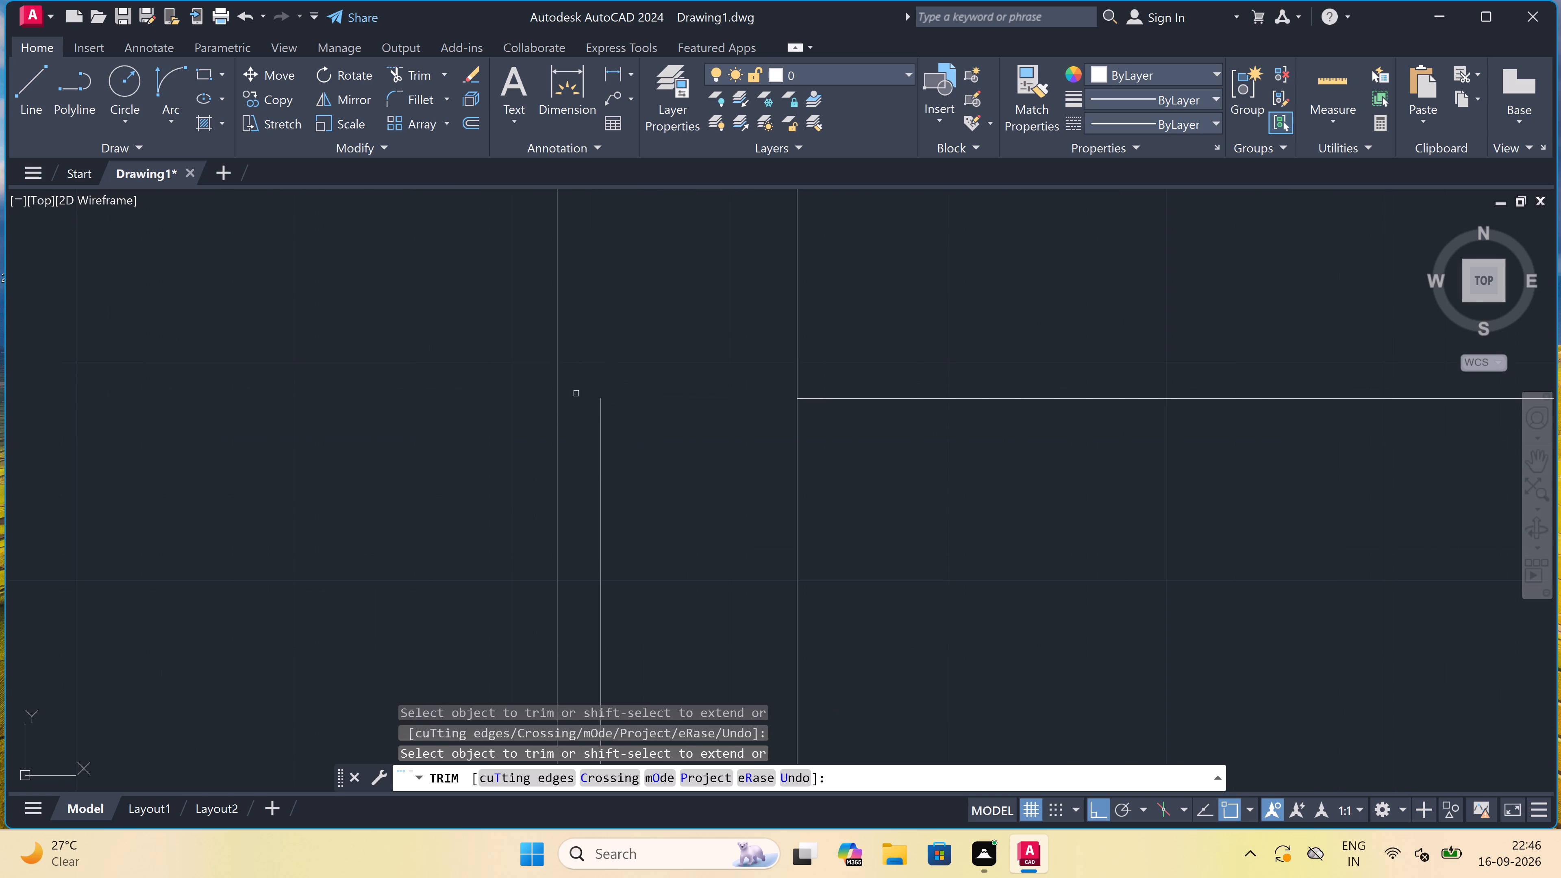
drag(590, 416, 594, 418)
click(641, 422)
scroll(643, 397, down, 4)
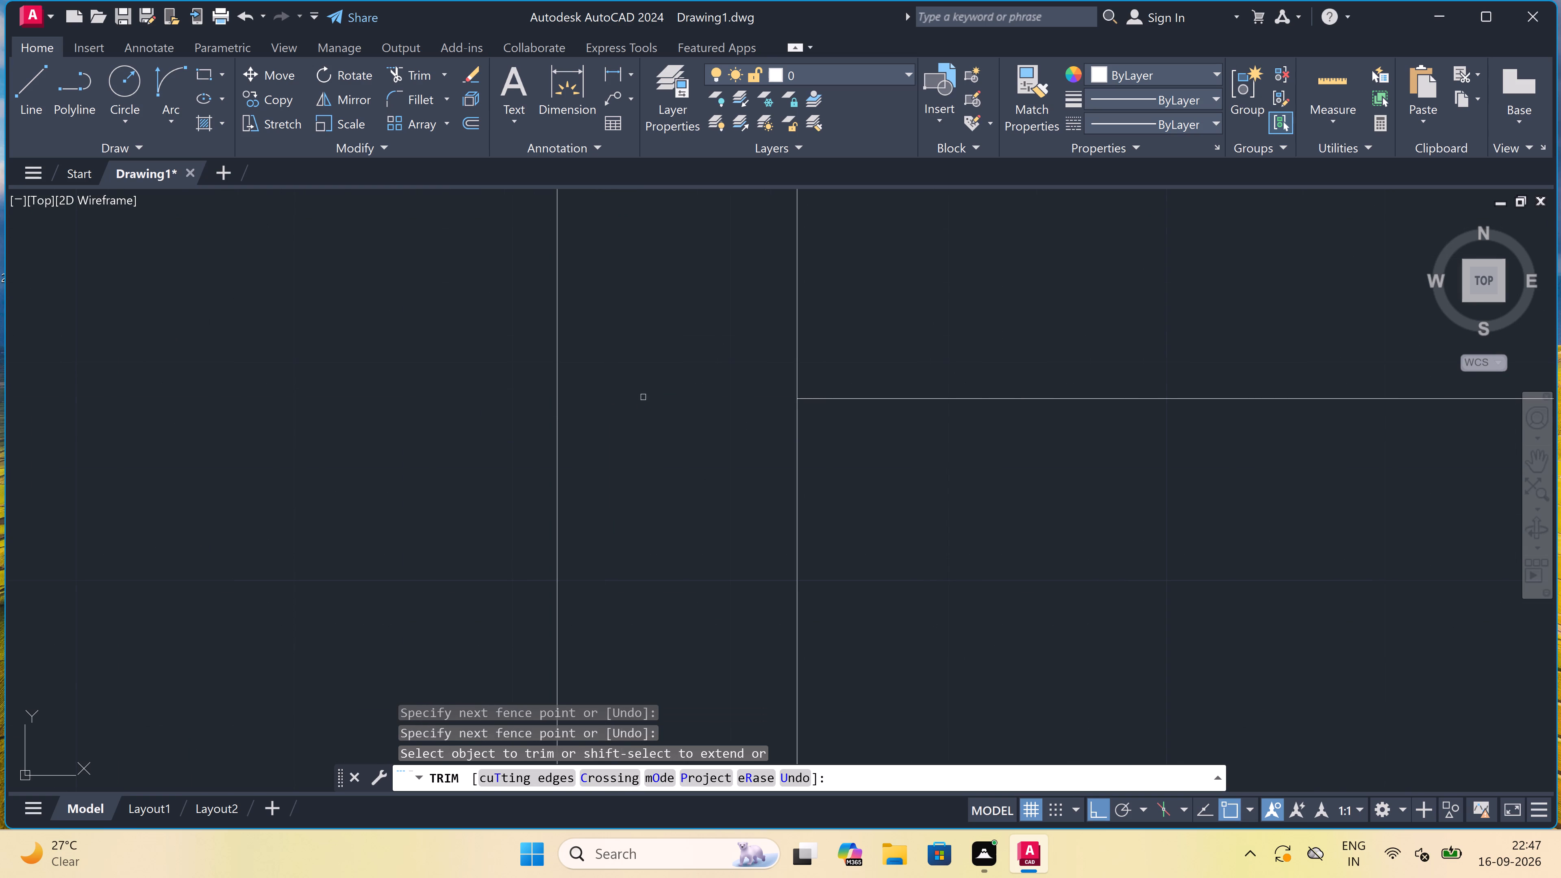
scroll(645, 461, down, 3)
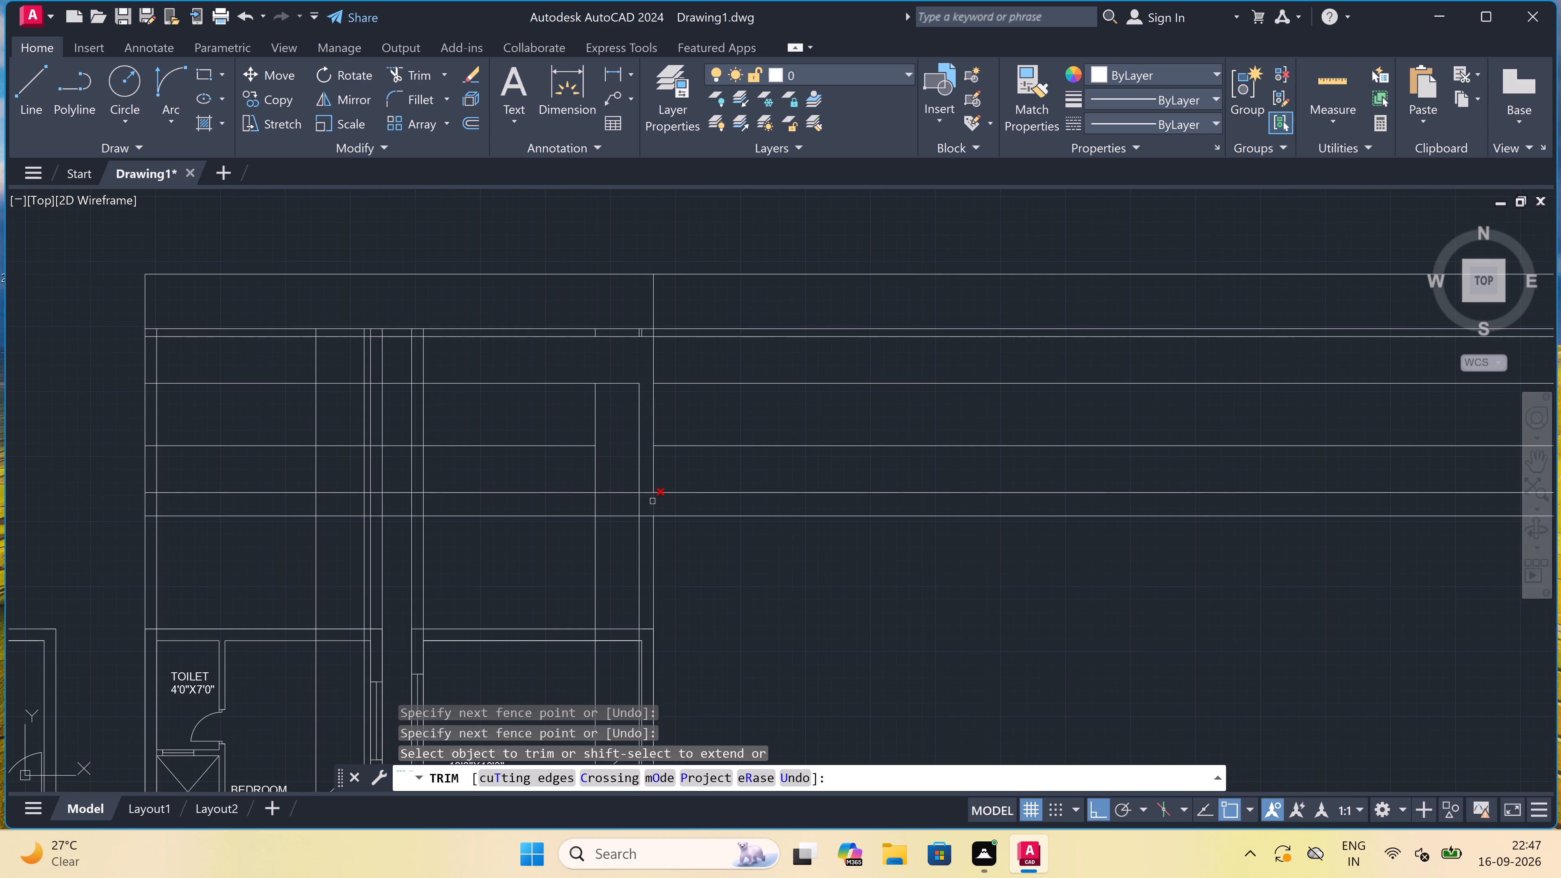
Trim the two door verticals and the inner wall vertical crossing the lower slab band of the right wing.
scroll(652, 501, up, 1)
double_click(644, 502)
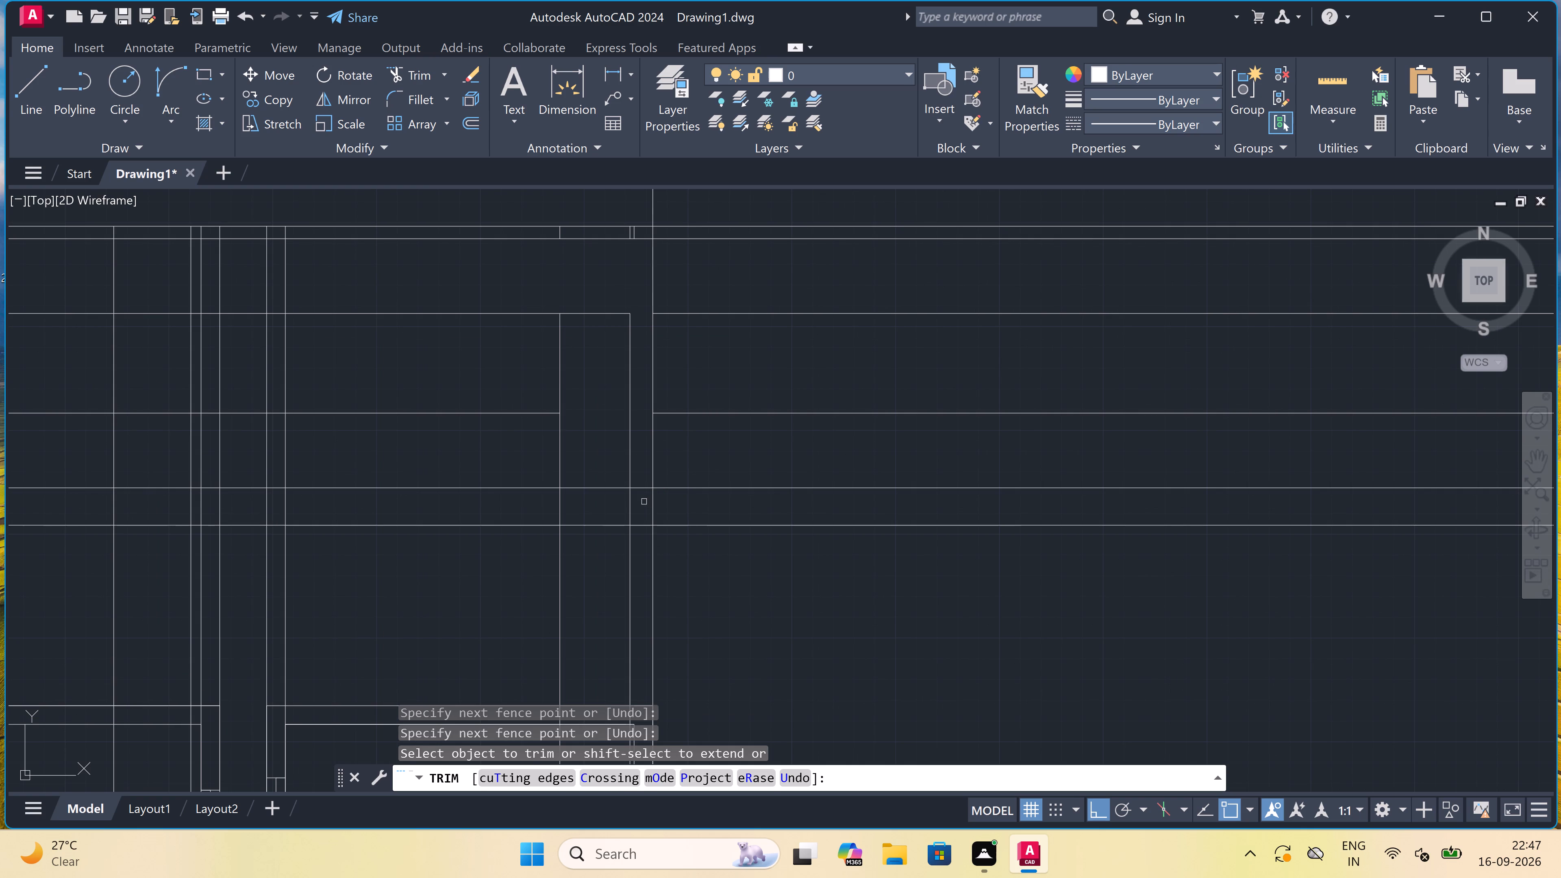
click(278, 500)
Trim the door-head and lower level lines across the right wing's inner wall thickness and from that wall to the door.
scroll(279, 500, down, 2)
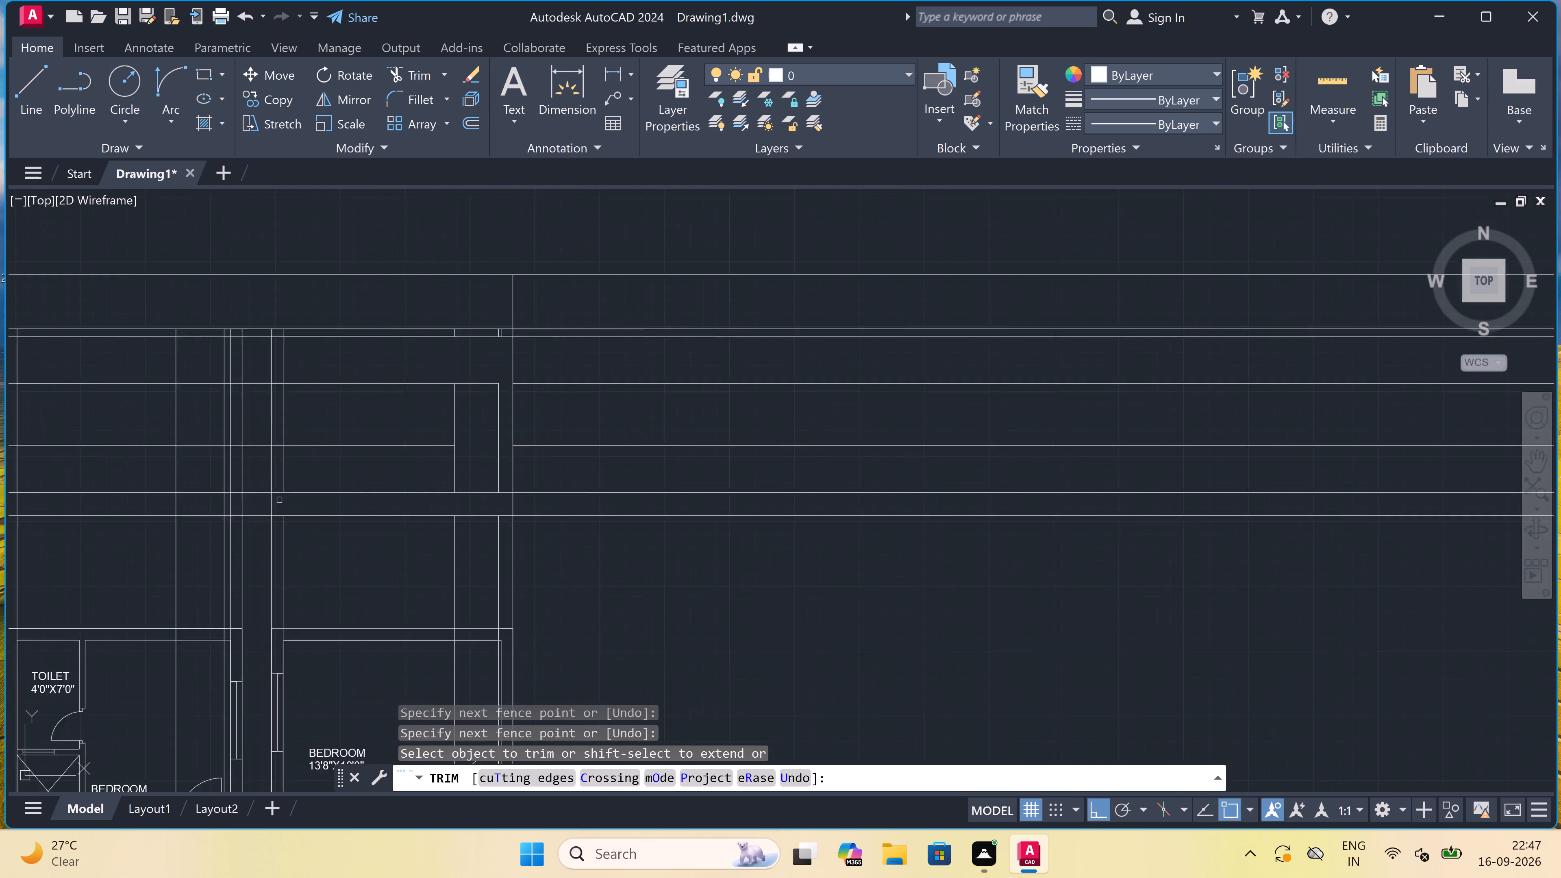
scroll(246, 474, up, 3)
scroll(302, 413, down, 2)
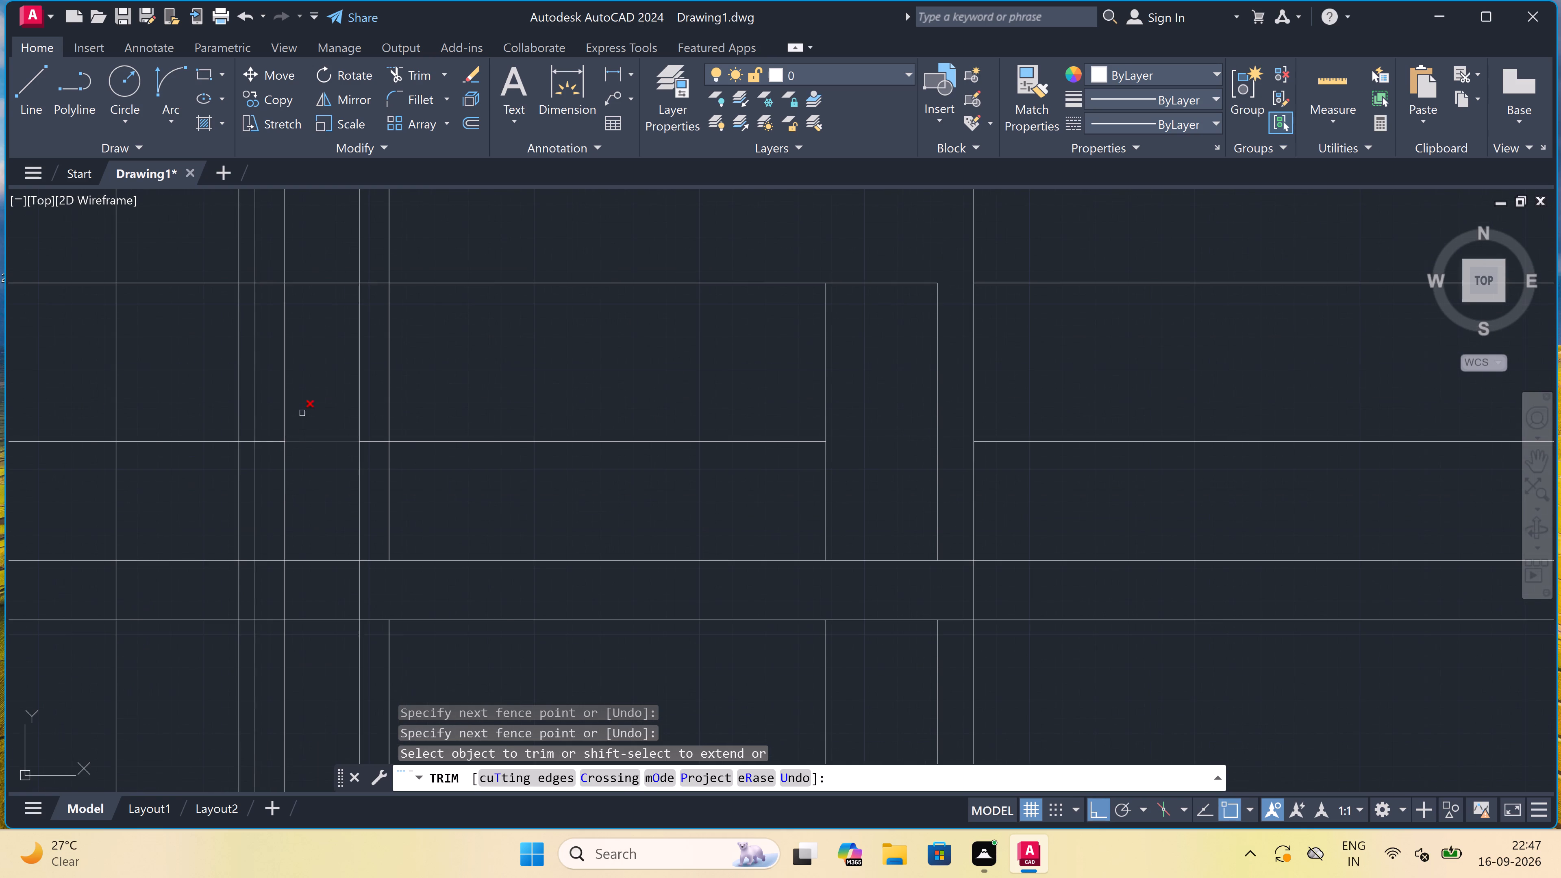
scroll(325, 356, up, 1)
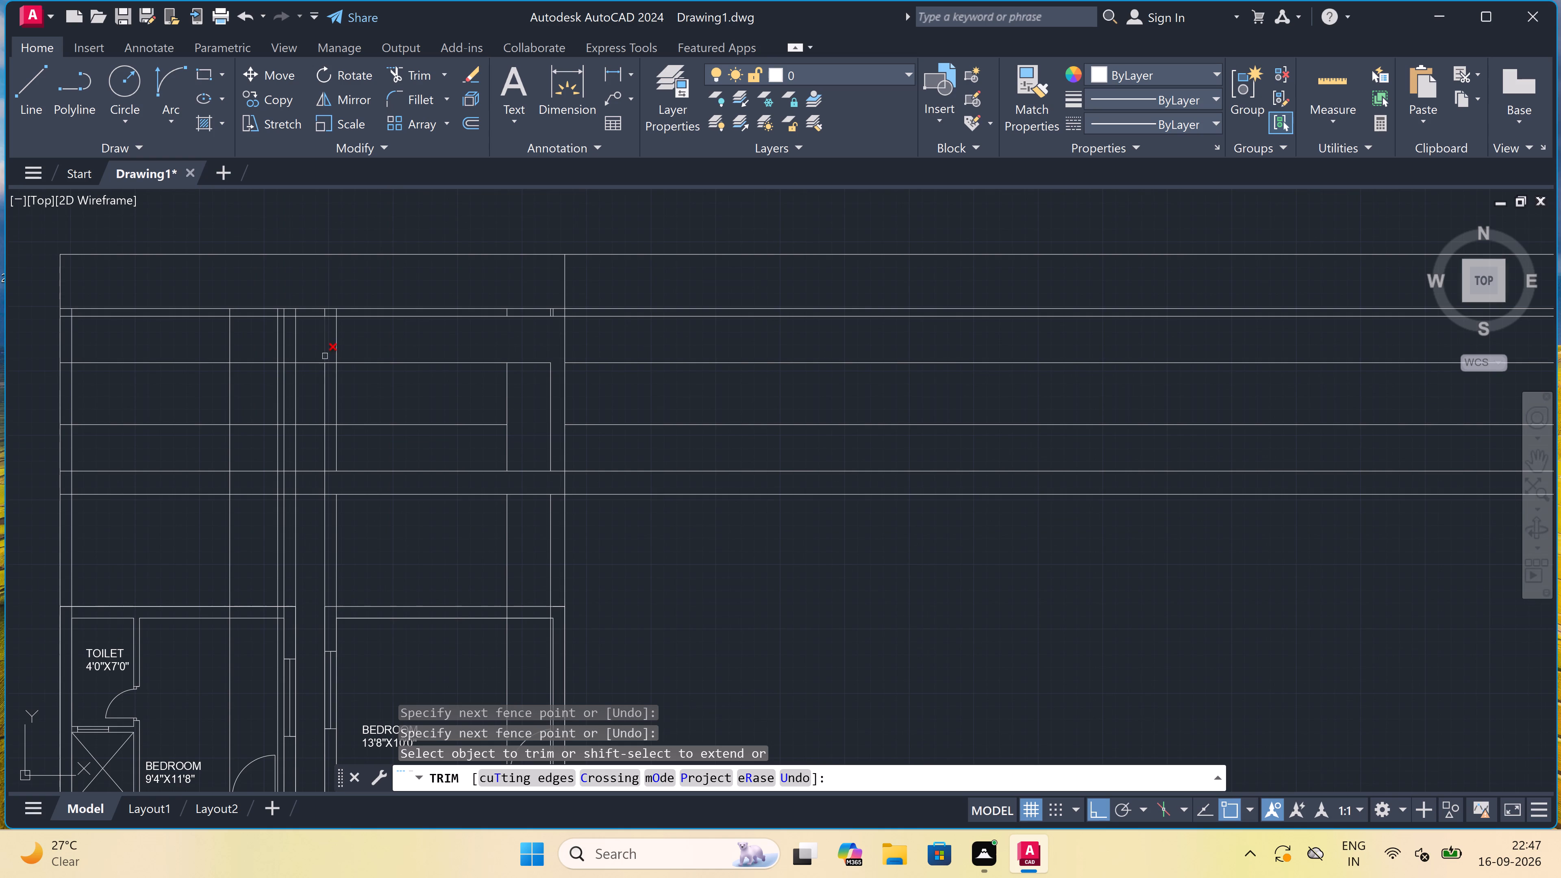
scroll(325, 356, up, 1)
double_click(330, 357)
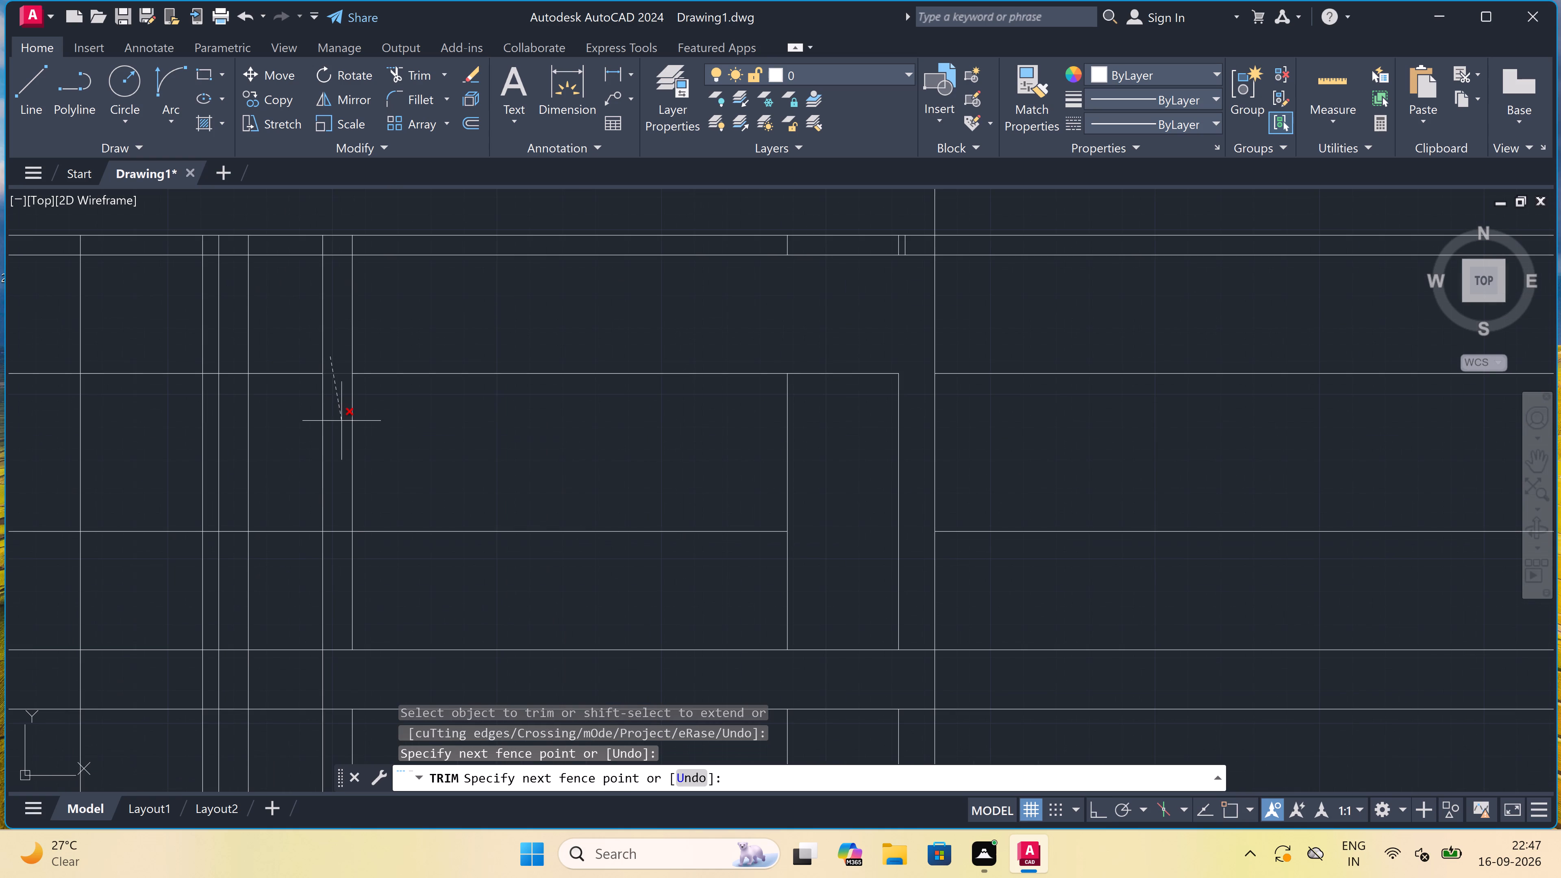
click(344, 552)
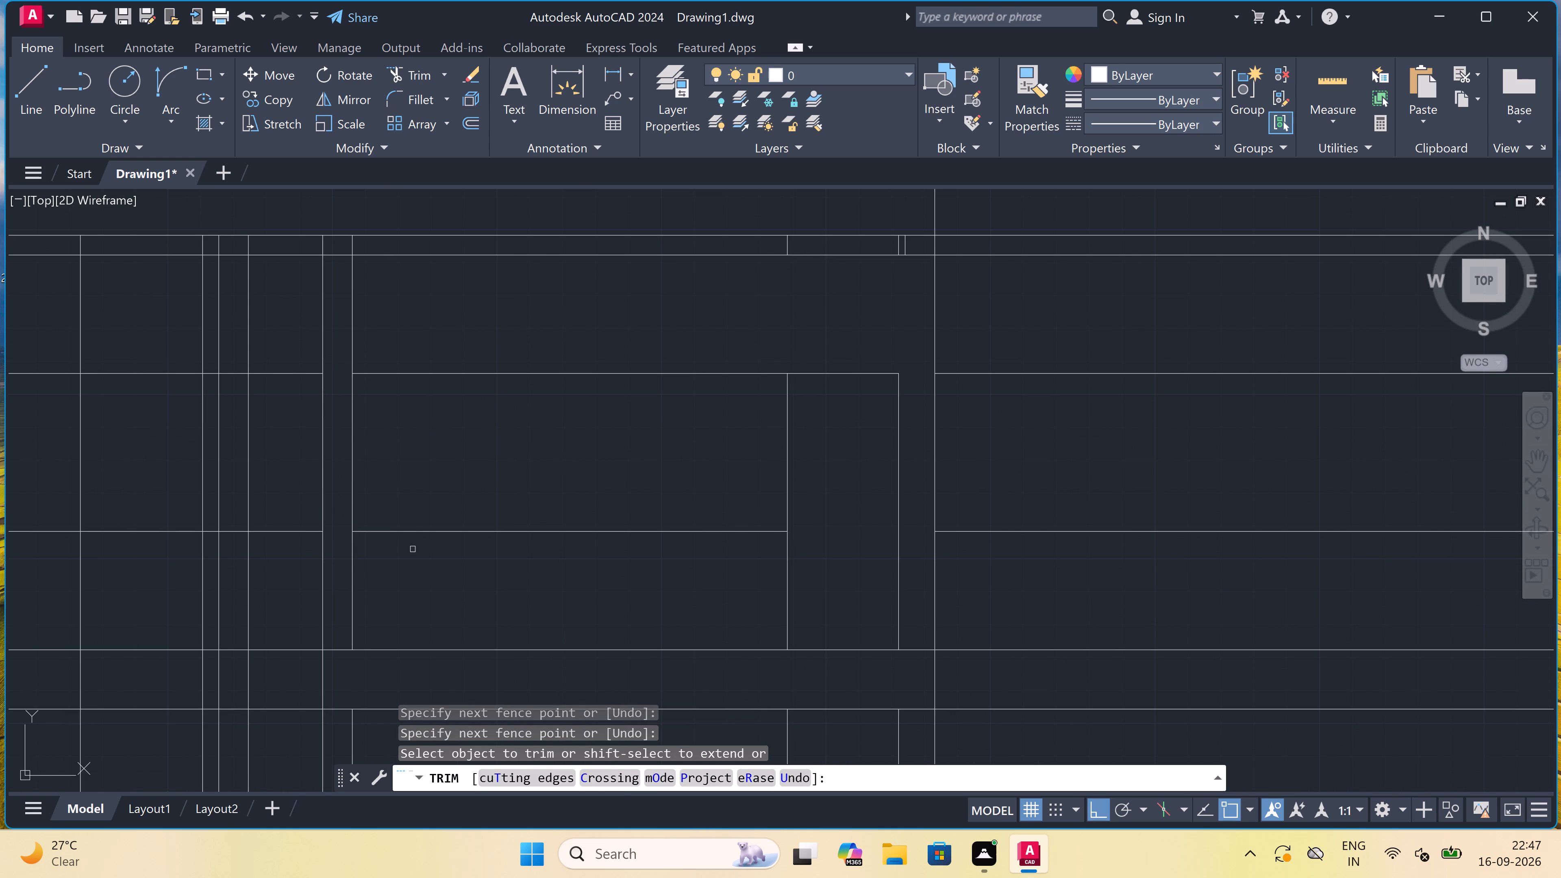
click(413, 549)
click(444, 355)
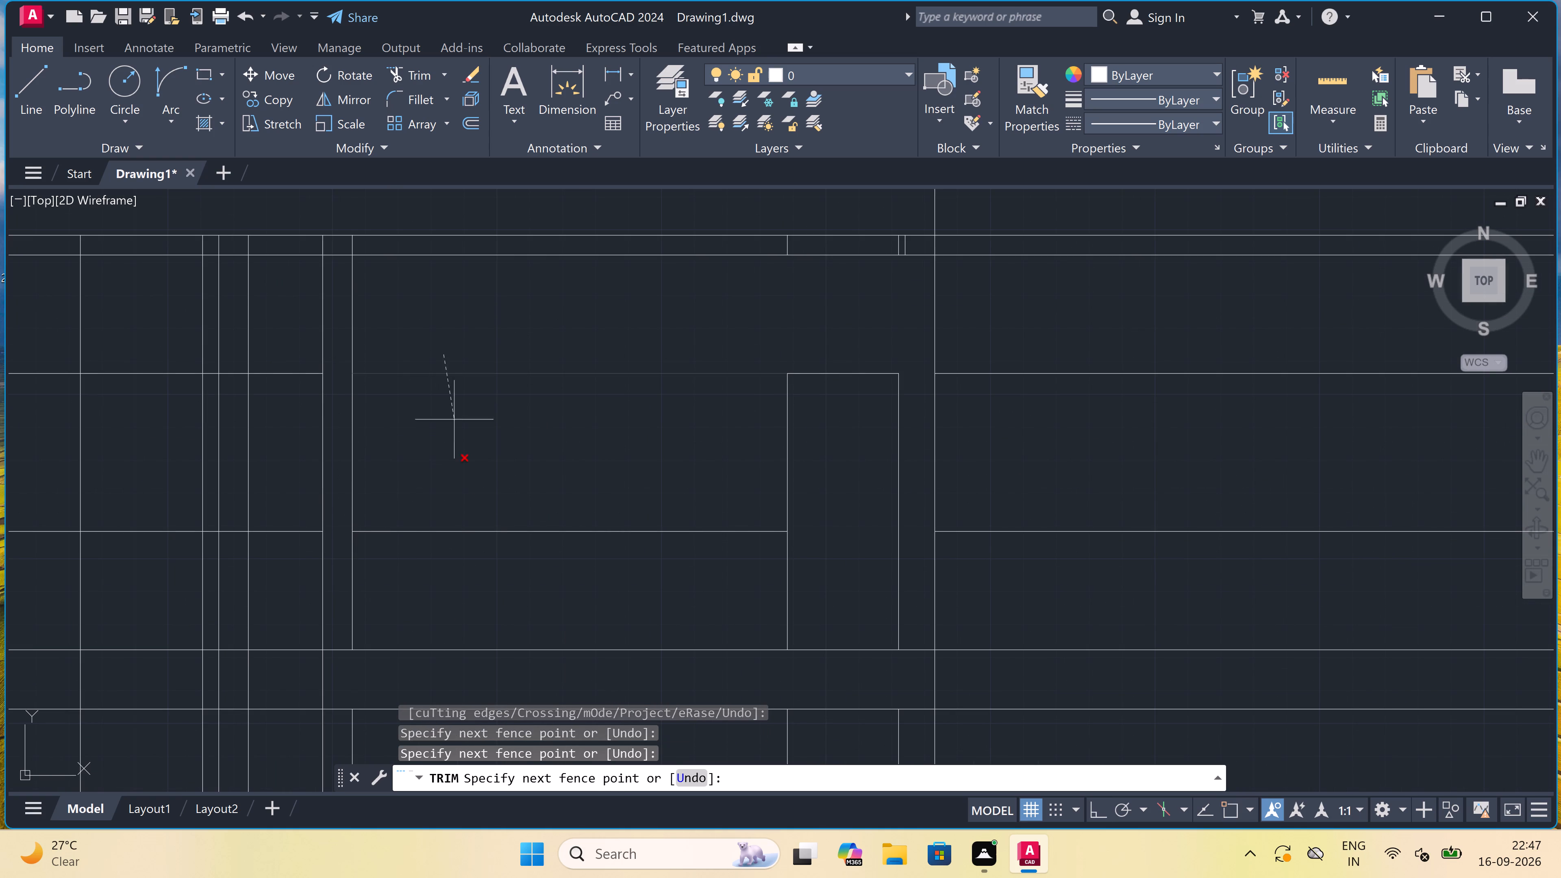
click(462, 555)
Trim the three short door verticals inside the upper slab band of the right wing.
scroll(463, 552, down, 2)
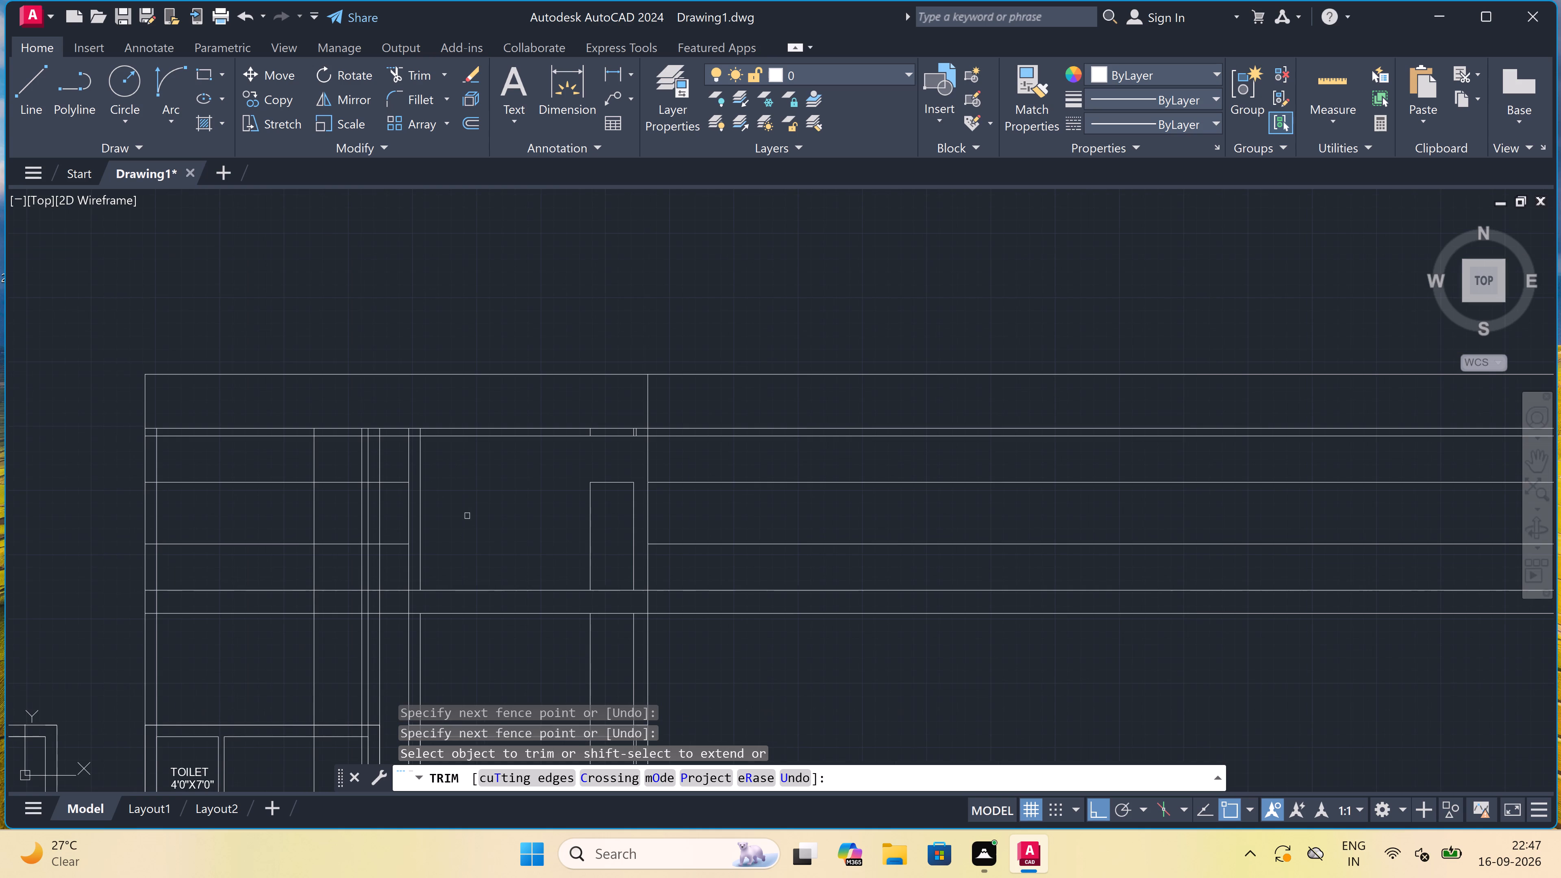
scroll(429, 411, up, 2)
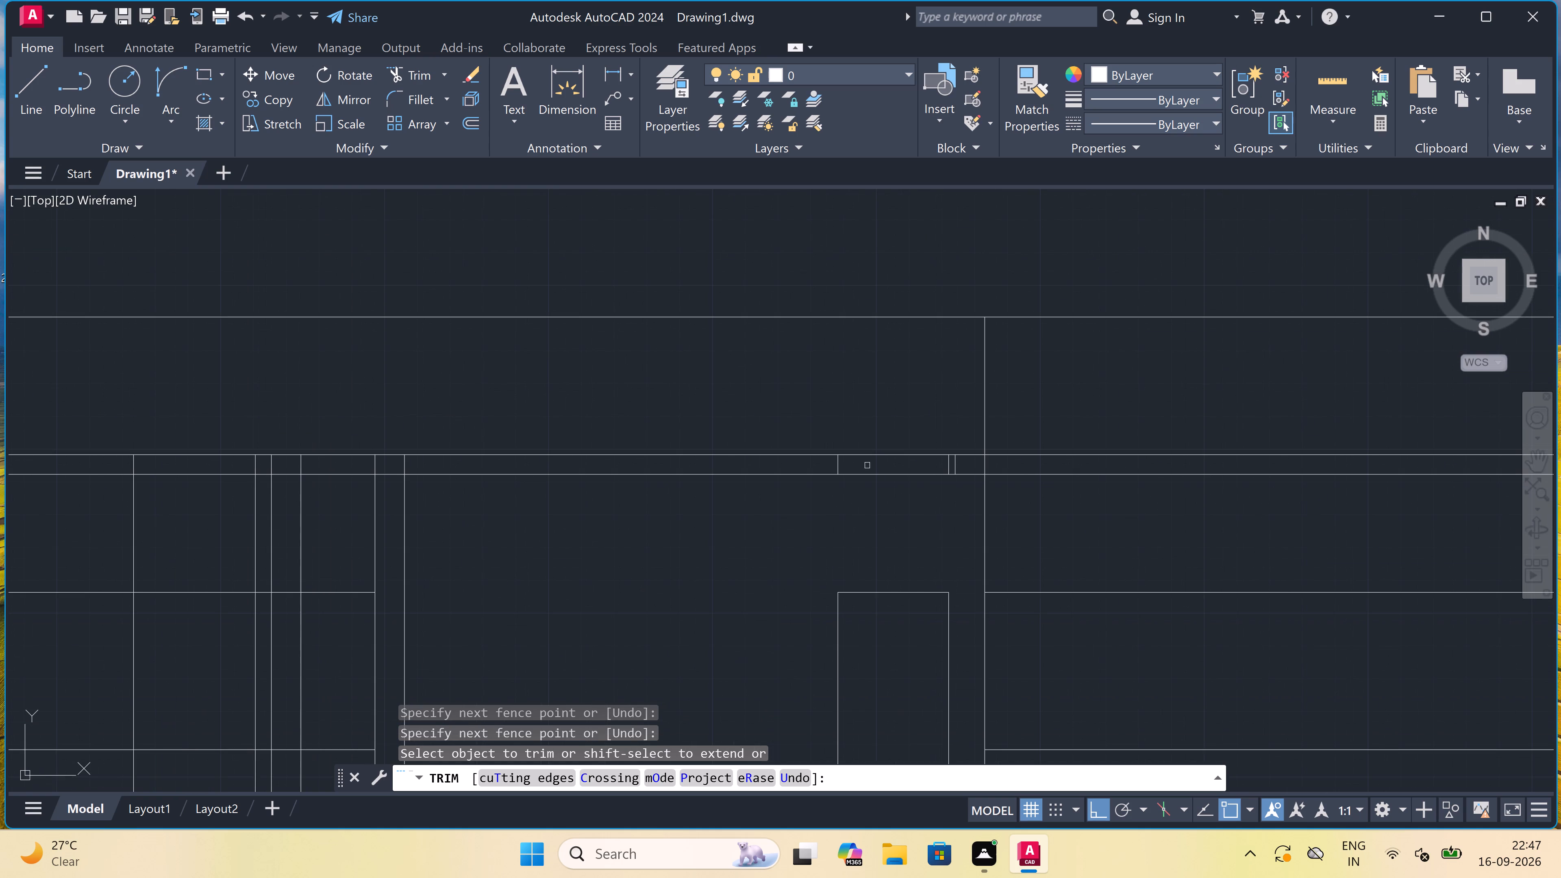
scroll(946, 443, up, 1)
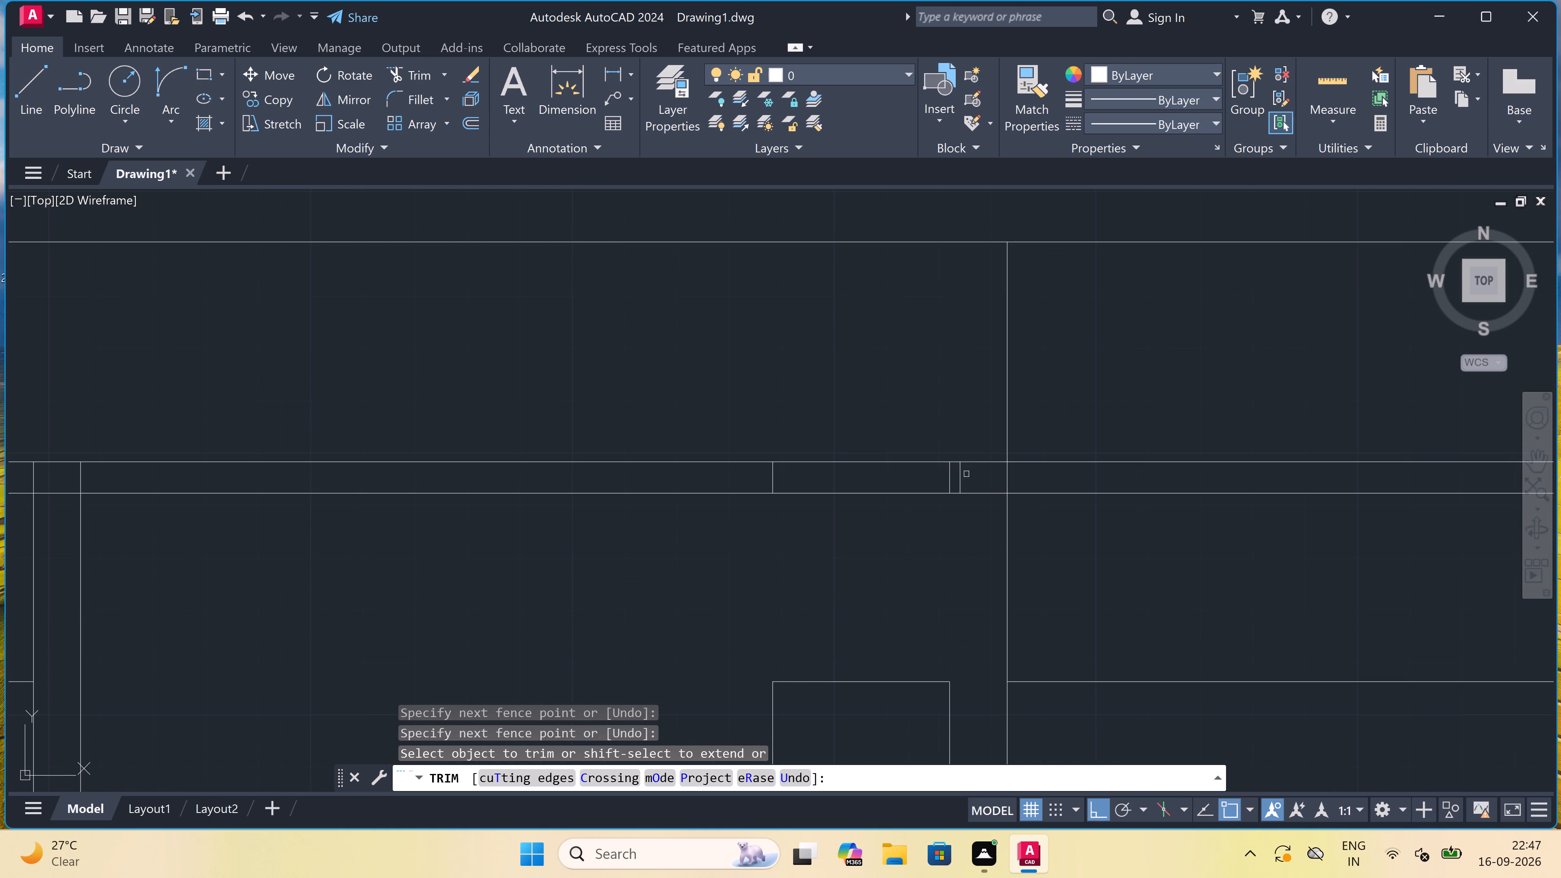
triple_click(970, 472)
click(696, 470)
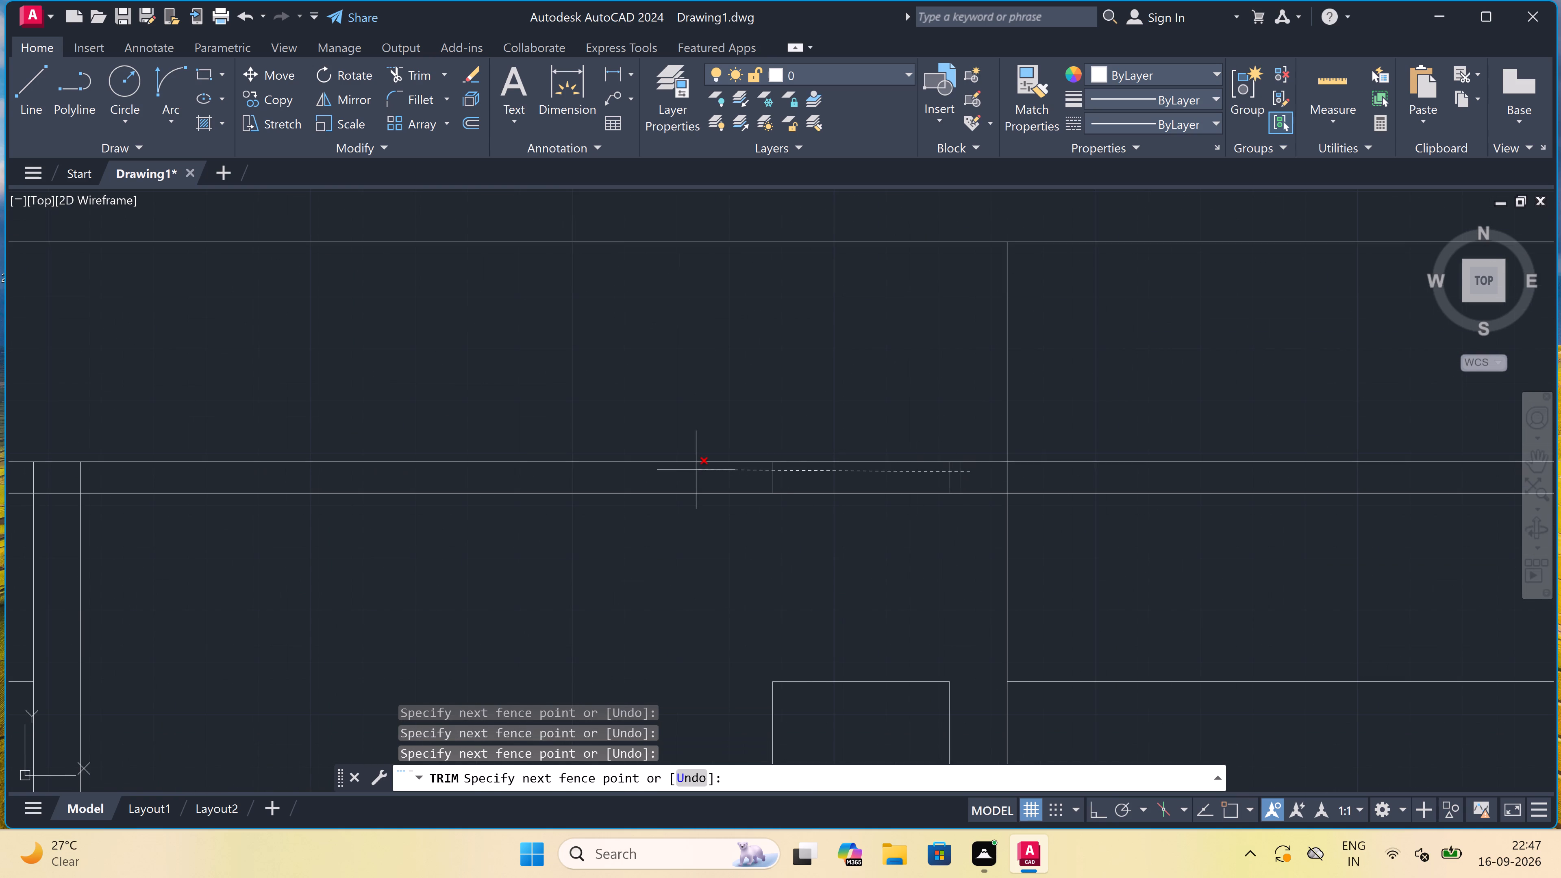
Trim all level, slab and top lines crossing the open gap between the left and right wings of the elevation.
scroll(696, 463, down, 3)
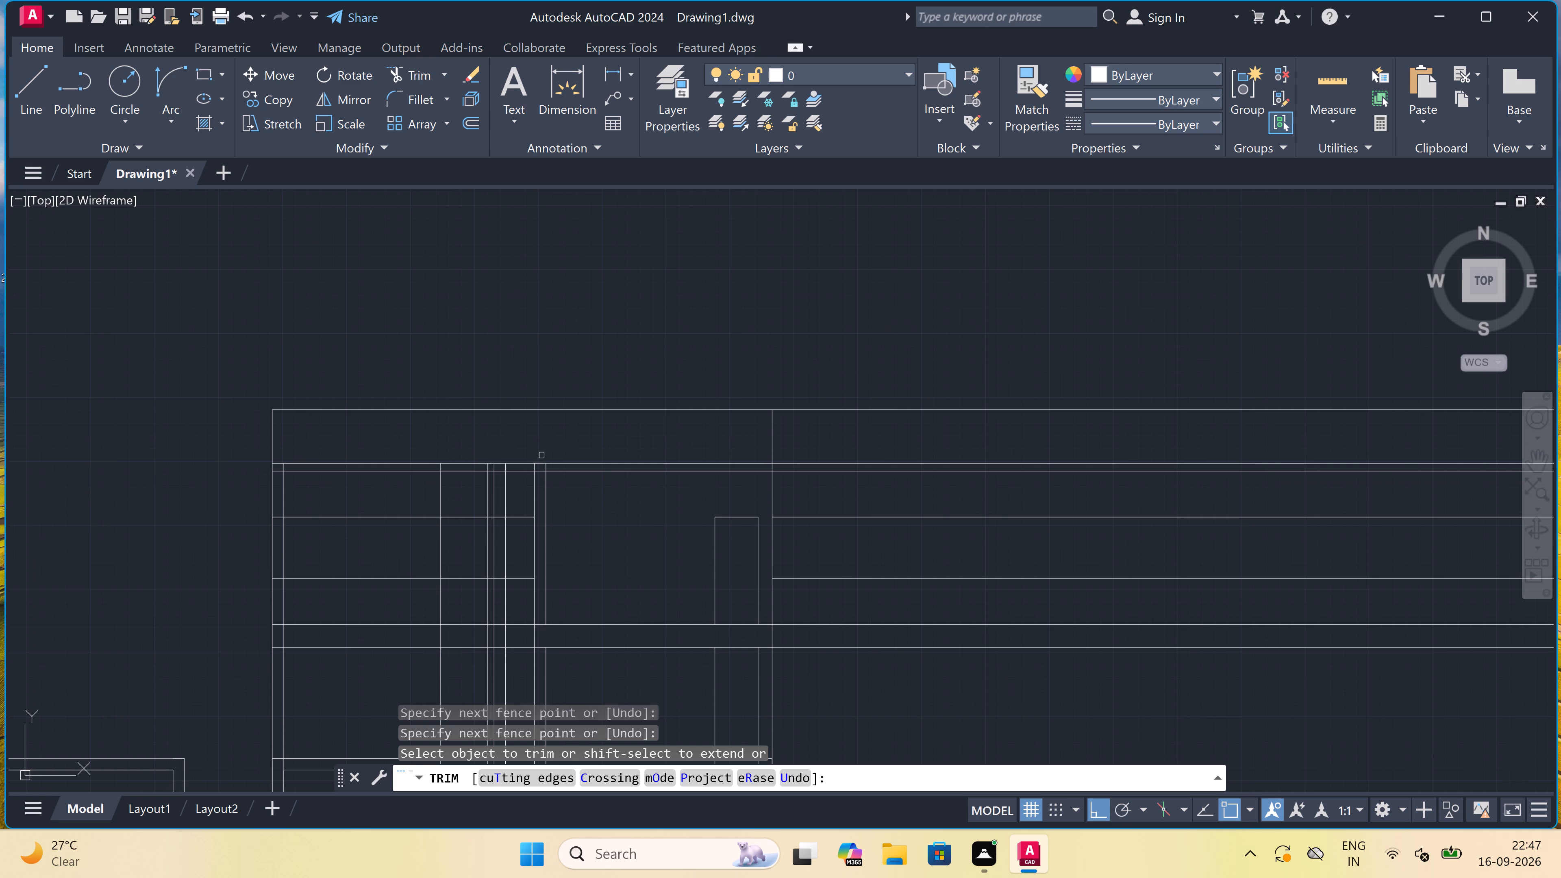
scroll(511, 514, down, 1)
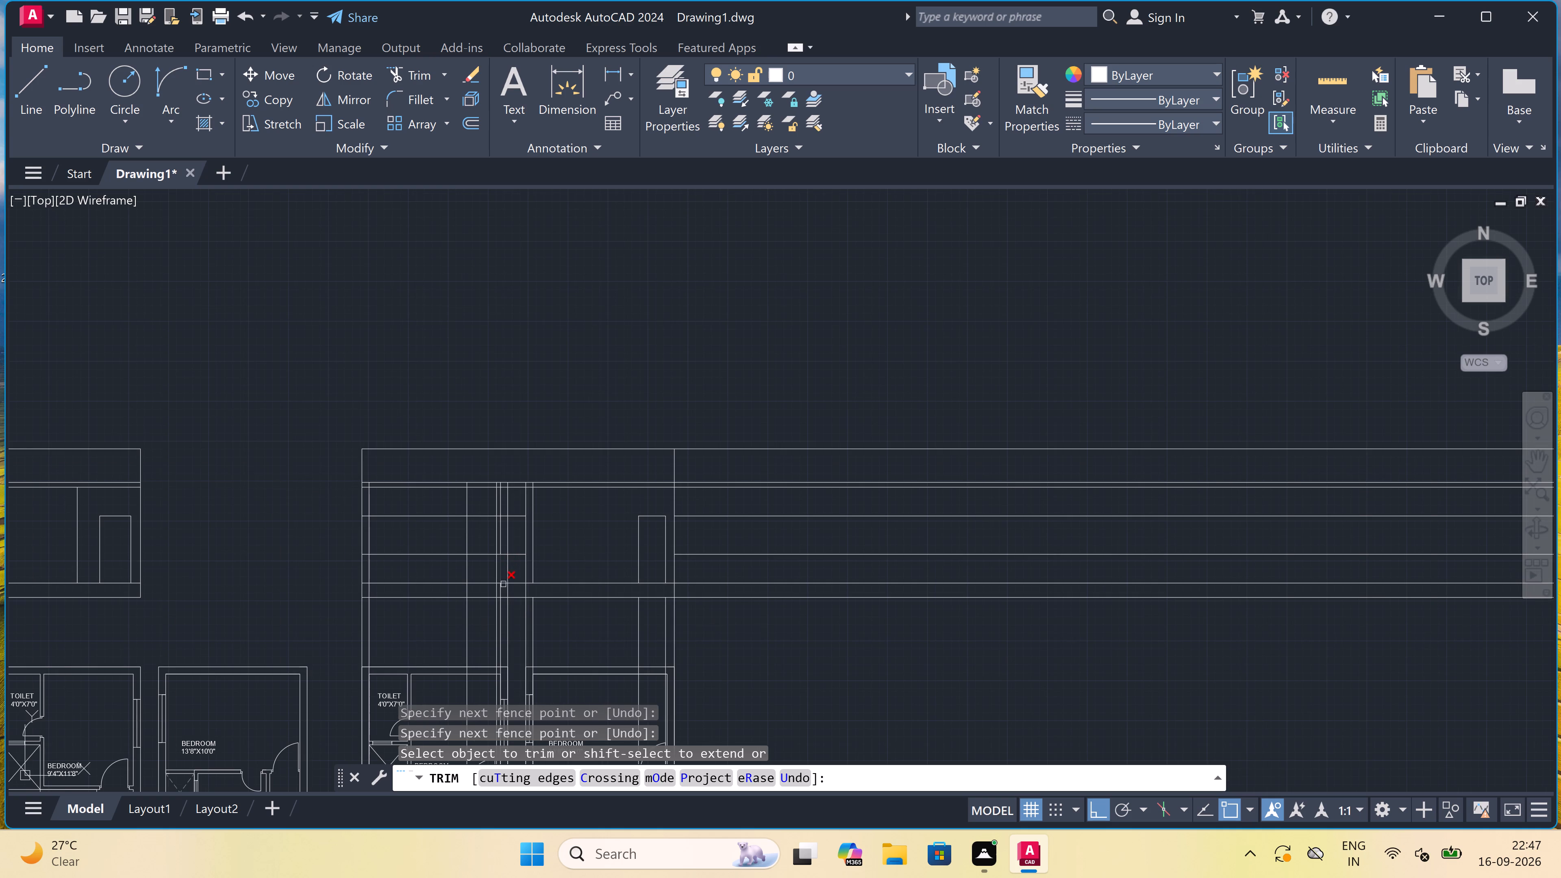
scroll(519, 609, up, 2)
click(511, 604)
scroll(509, 465, down, 2)
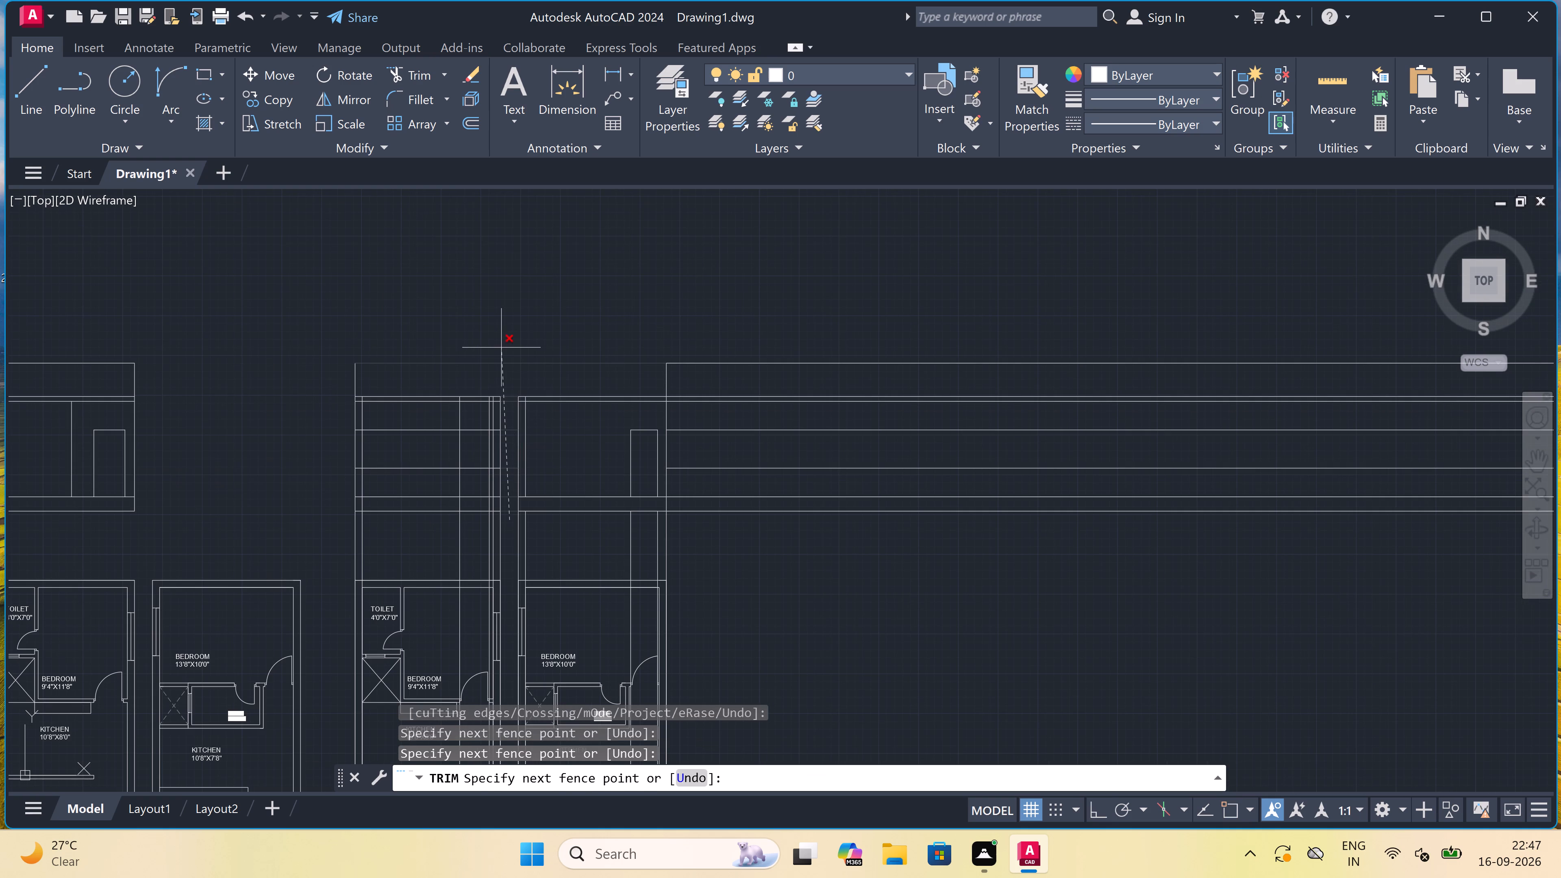
scroll(501, 347, up, 2)
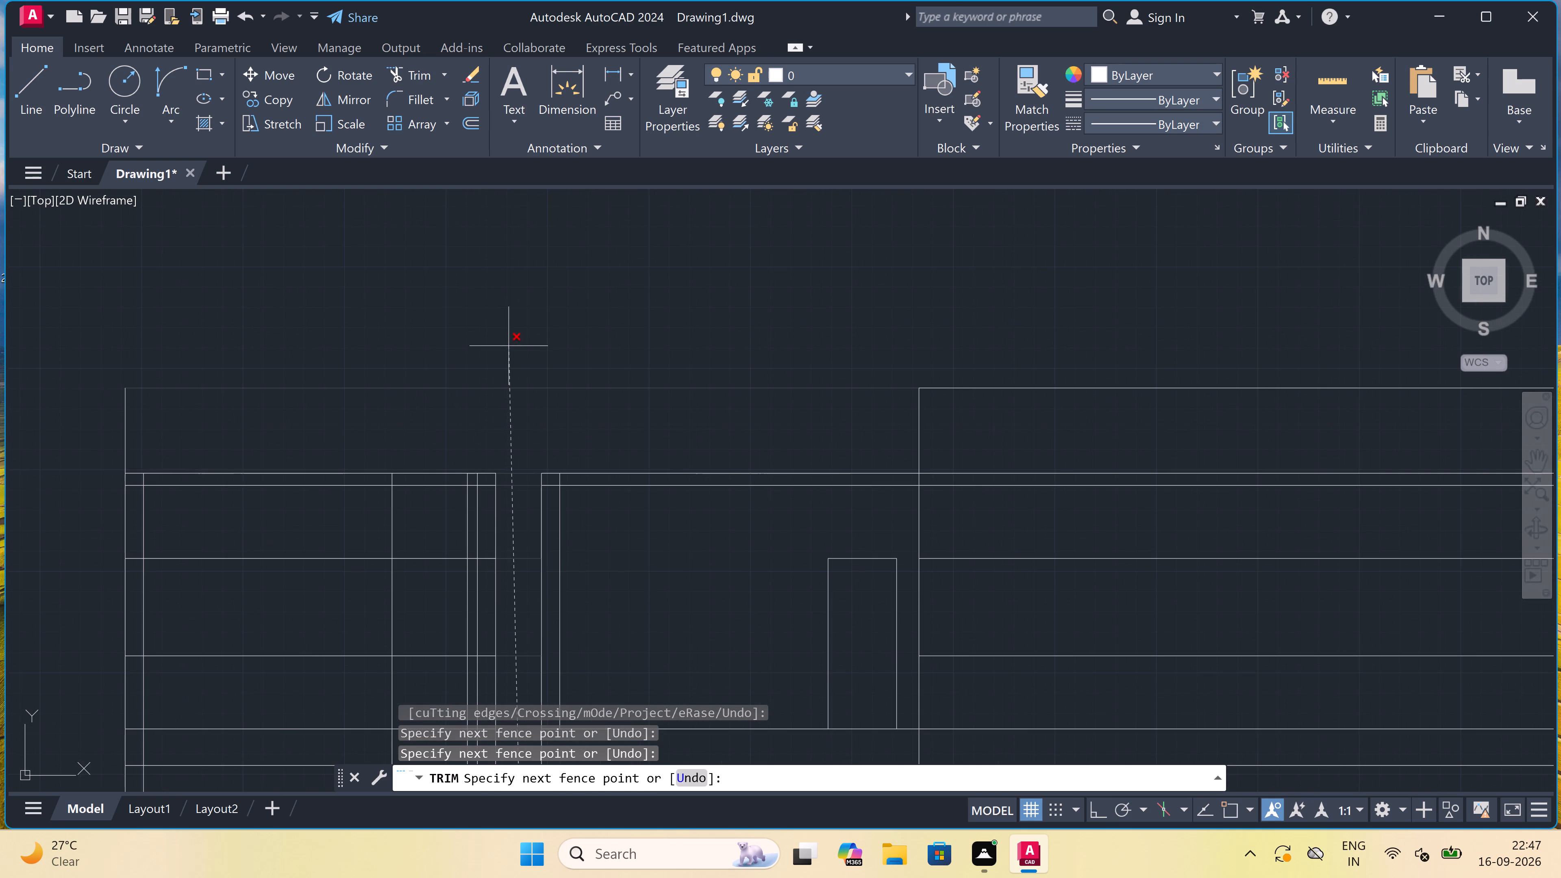
click(511, 348)
Trim the inner wall vertical inside the upper slab band at the right wing's gap-side wall.
scroll(513, 346, down, 2)
scroll(513, 448, up, 2)
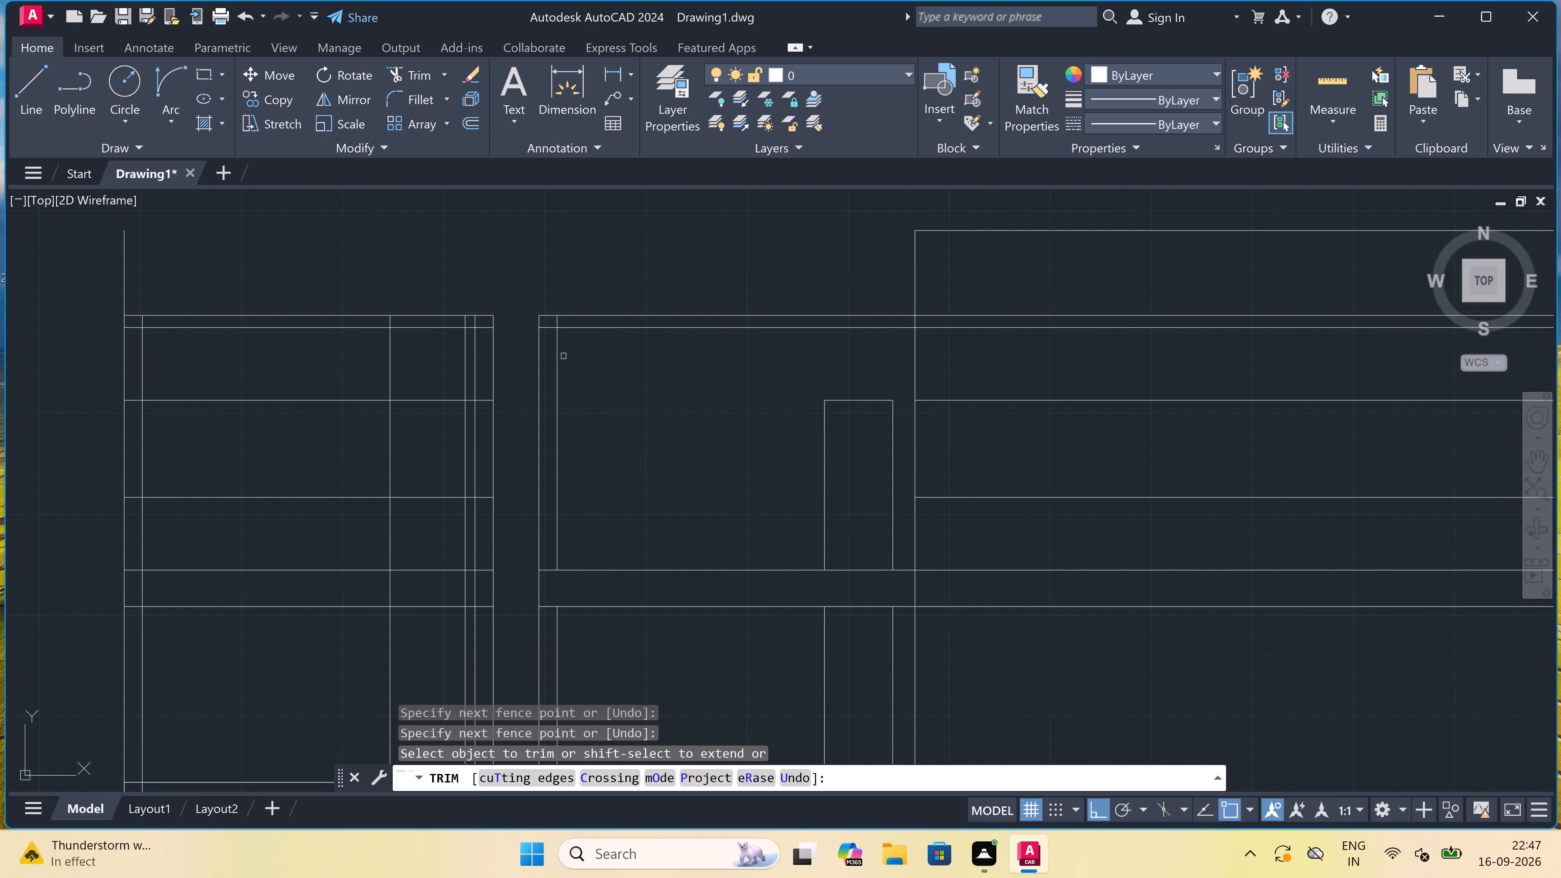
scroll(566, 323, up, 3)
click(560, 315)
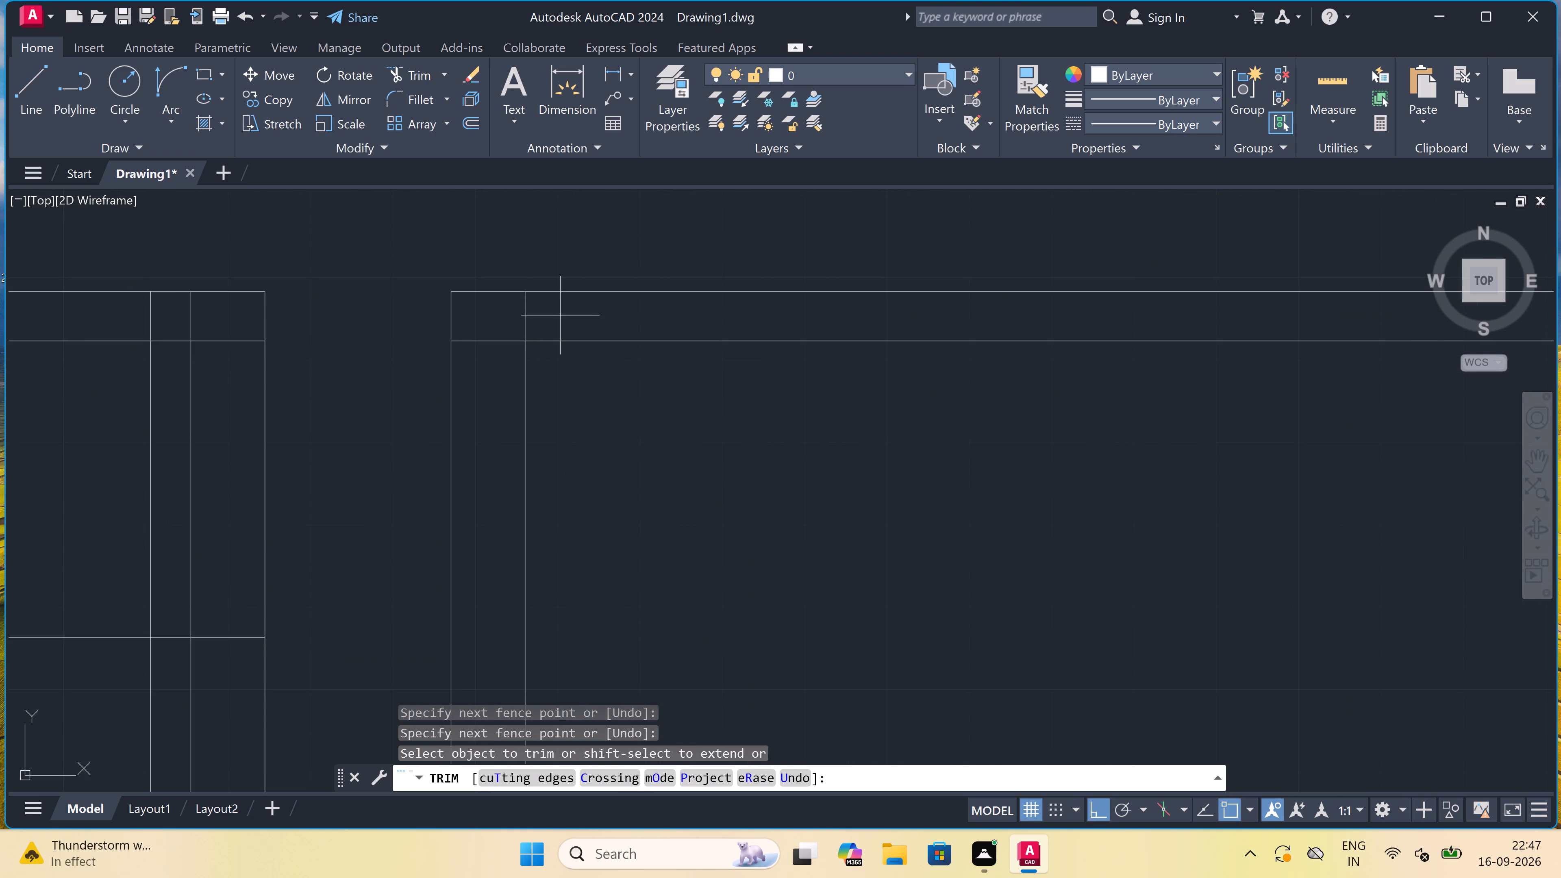
click(526, 318)
click(523, 318)
scroll(523, 318, down, 3)
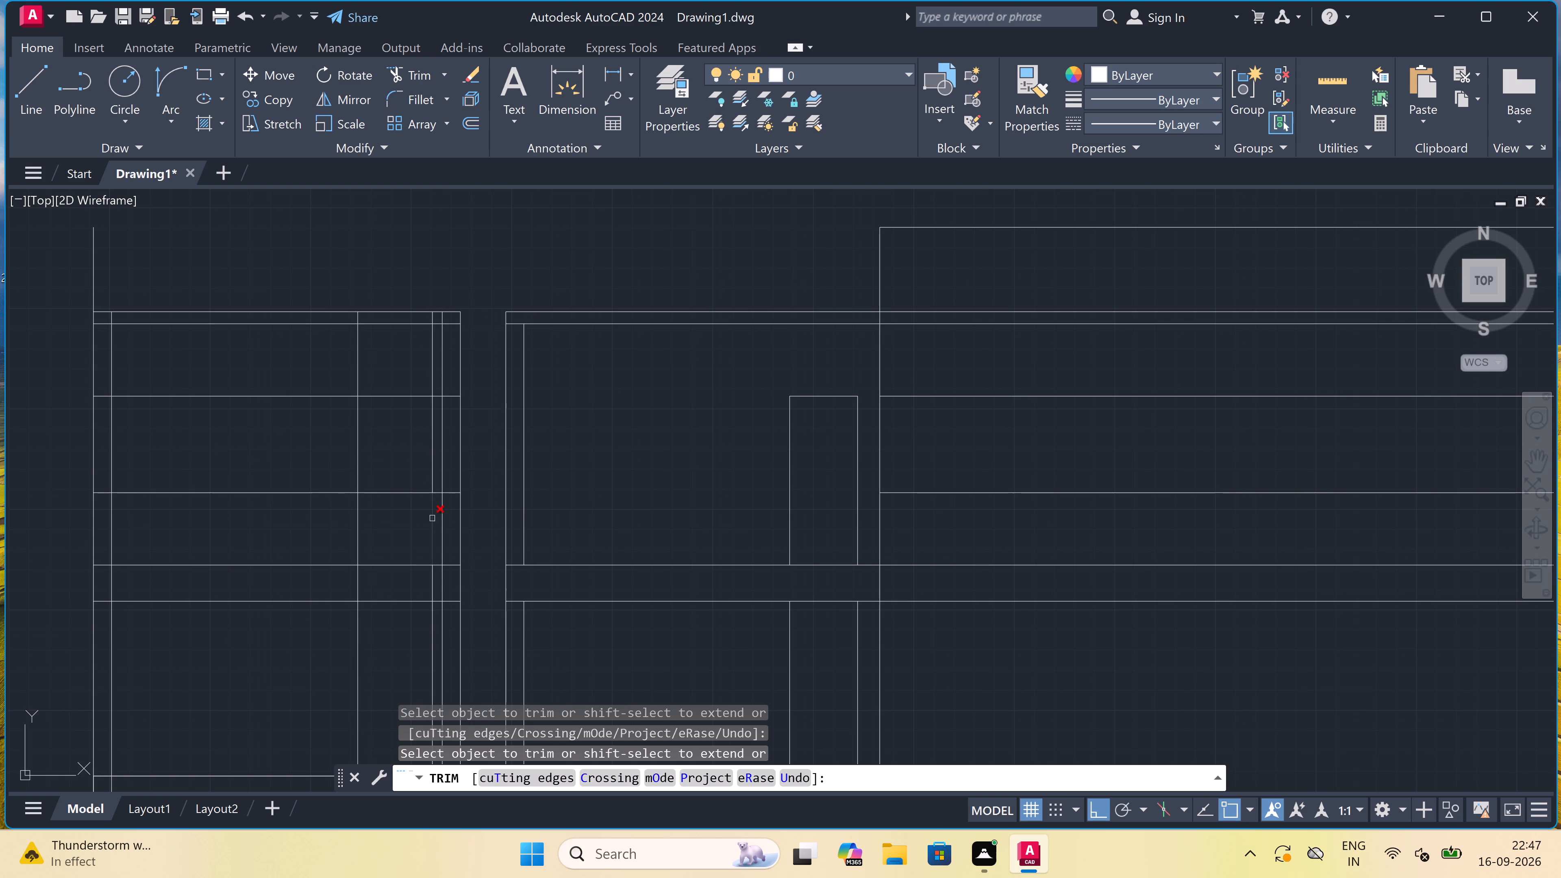
Trim the inner wall and door verticals crossing the lower slab band of the left wing.
click(444, 579)
double_click(444, 578)
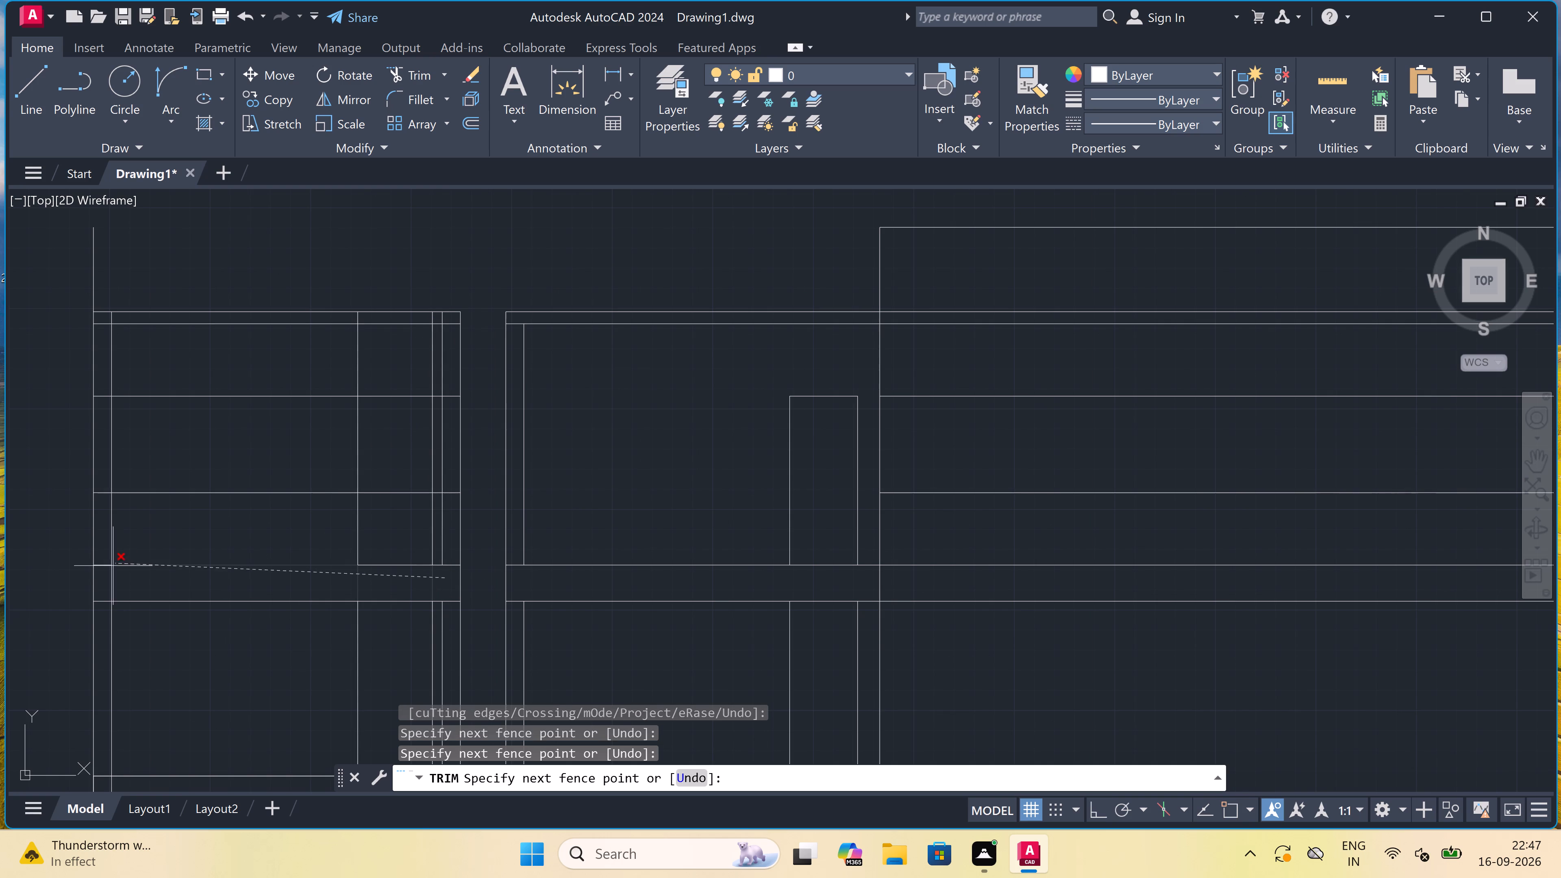
click(107, 582)
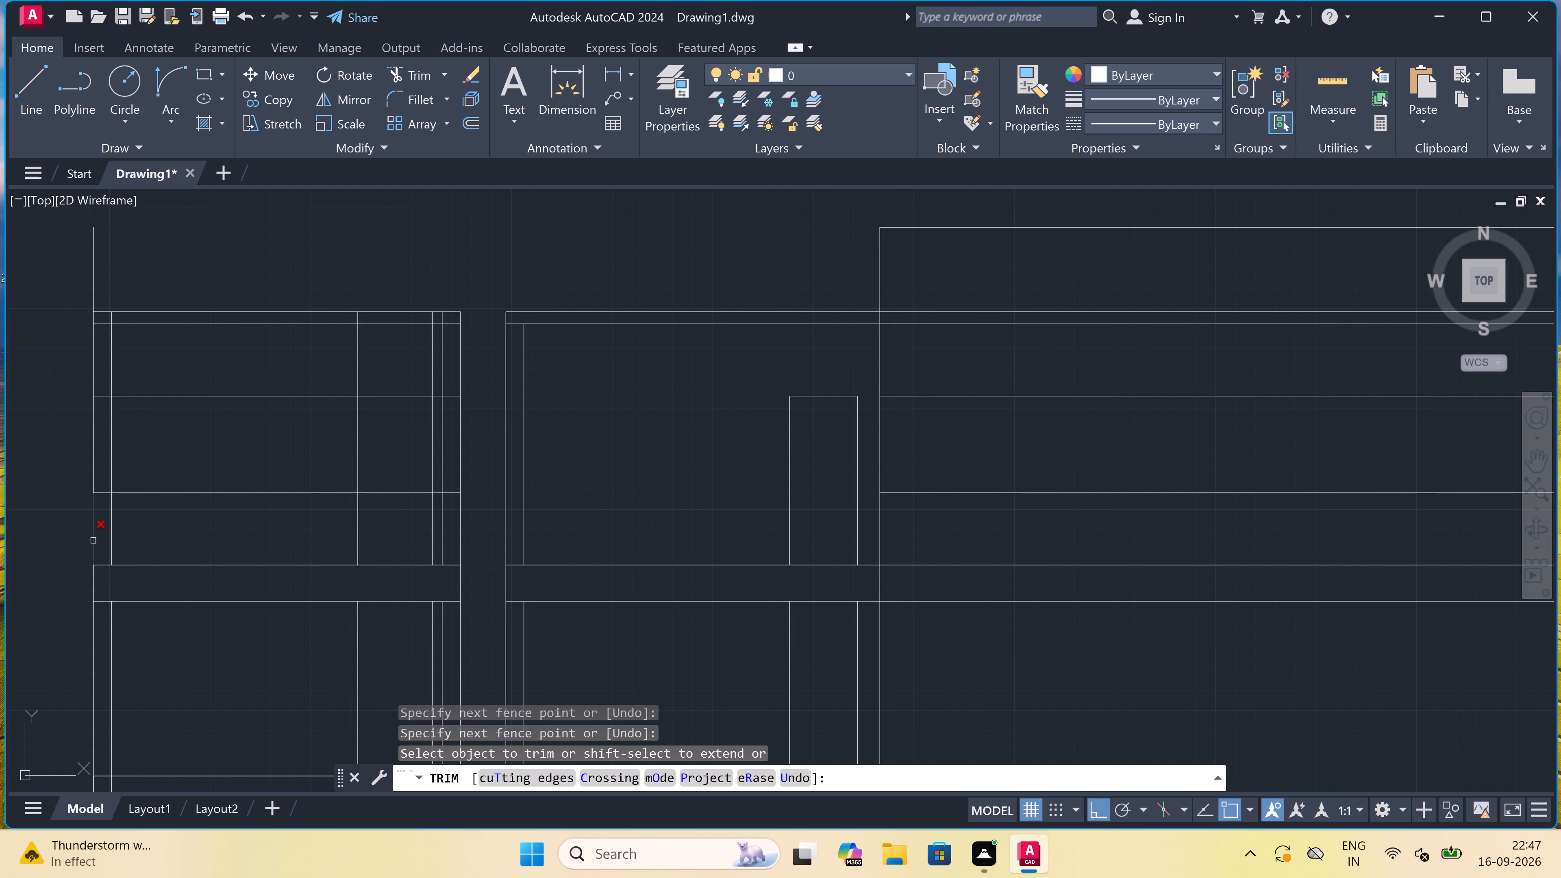
Trim the door-head and lower level lines across the thickness of the left wing's outer wall.
double_click(102, 511)
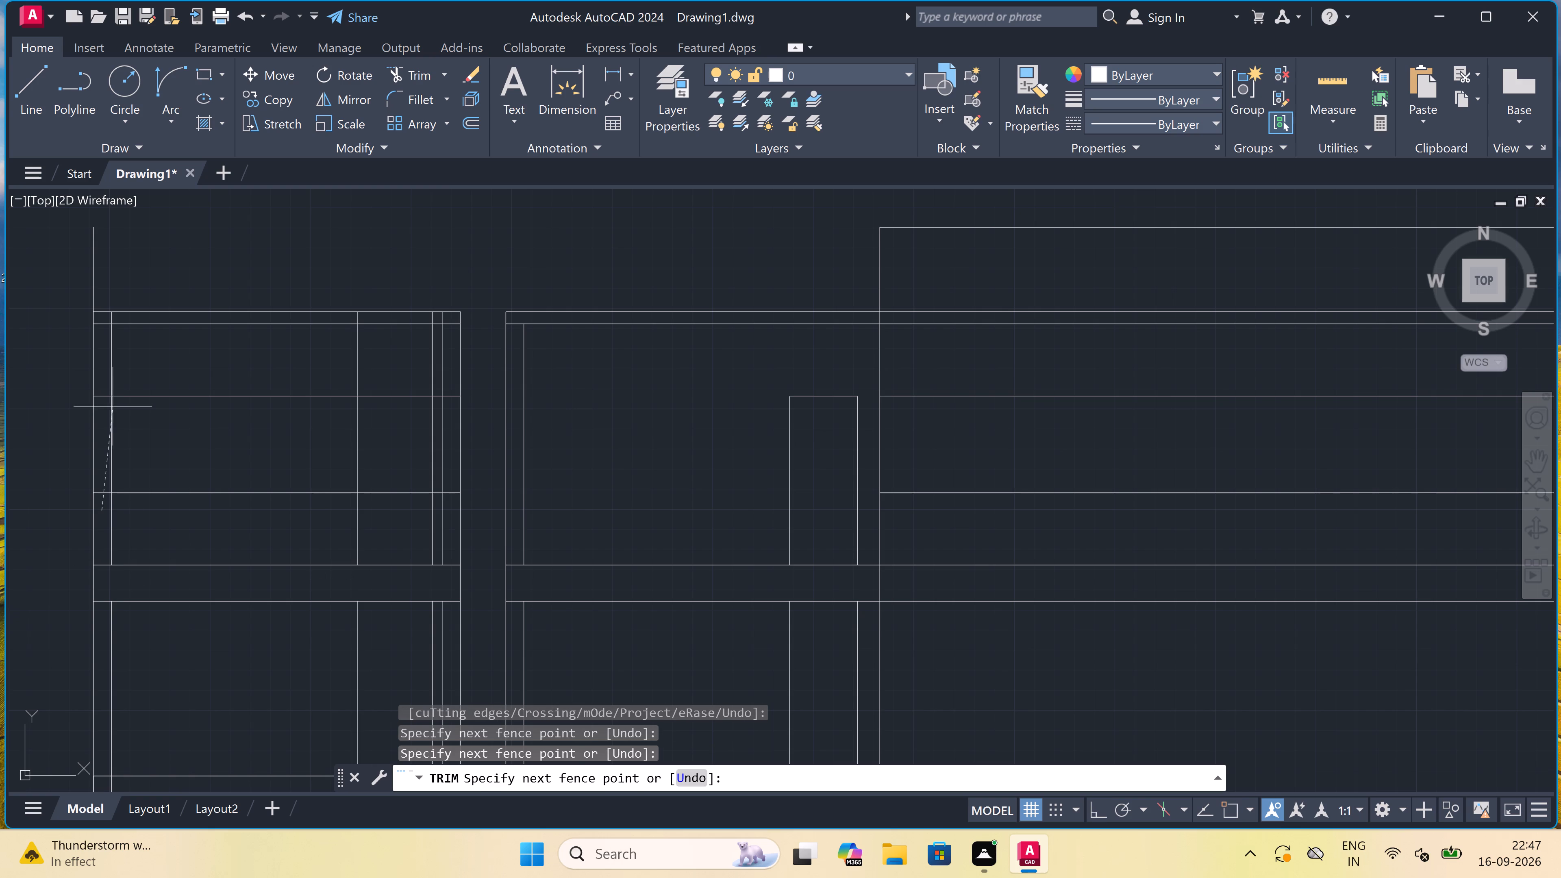
click(98, 373)
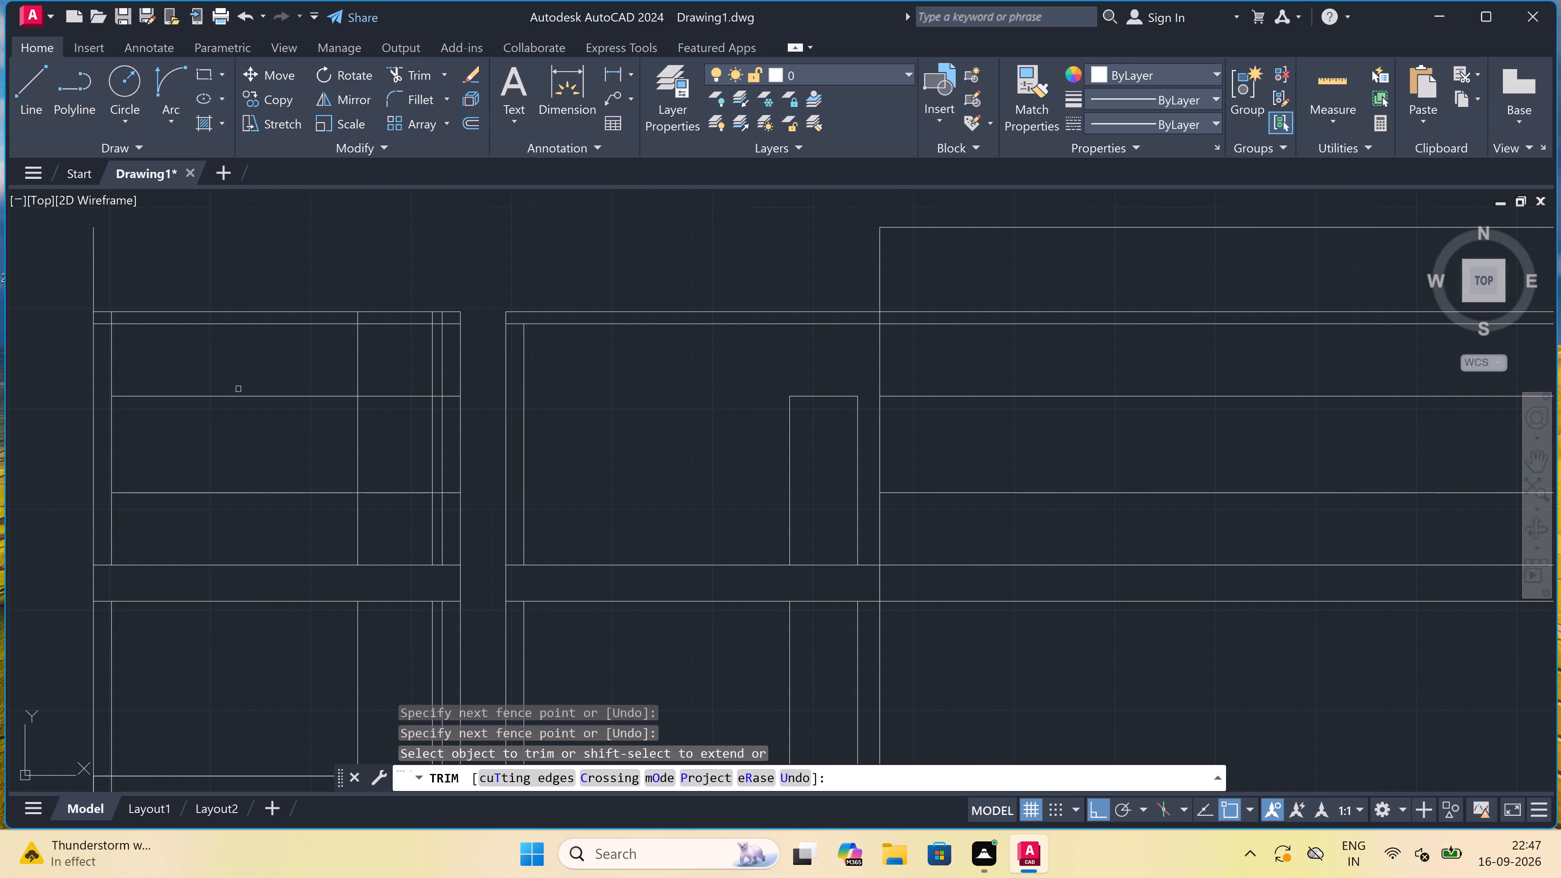
Trim the lower level line inside the left wing's door opening and the door verticals between the door head and upper slab band.
scroll(238, 389, down, 3)
scroll(238, 389, up, 2)
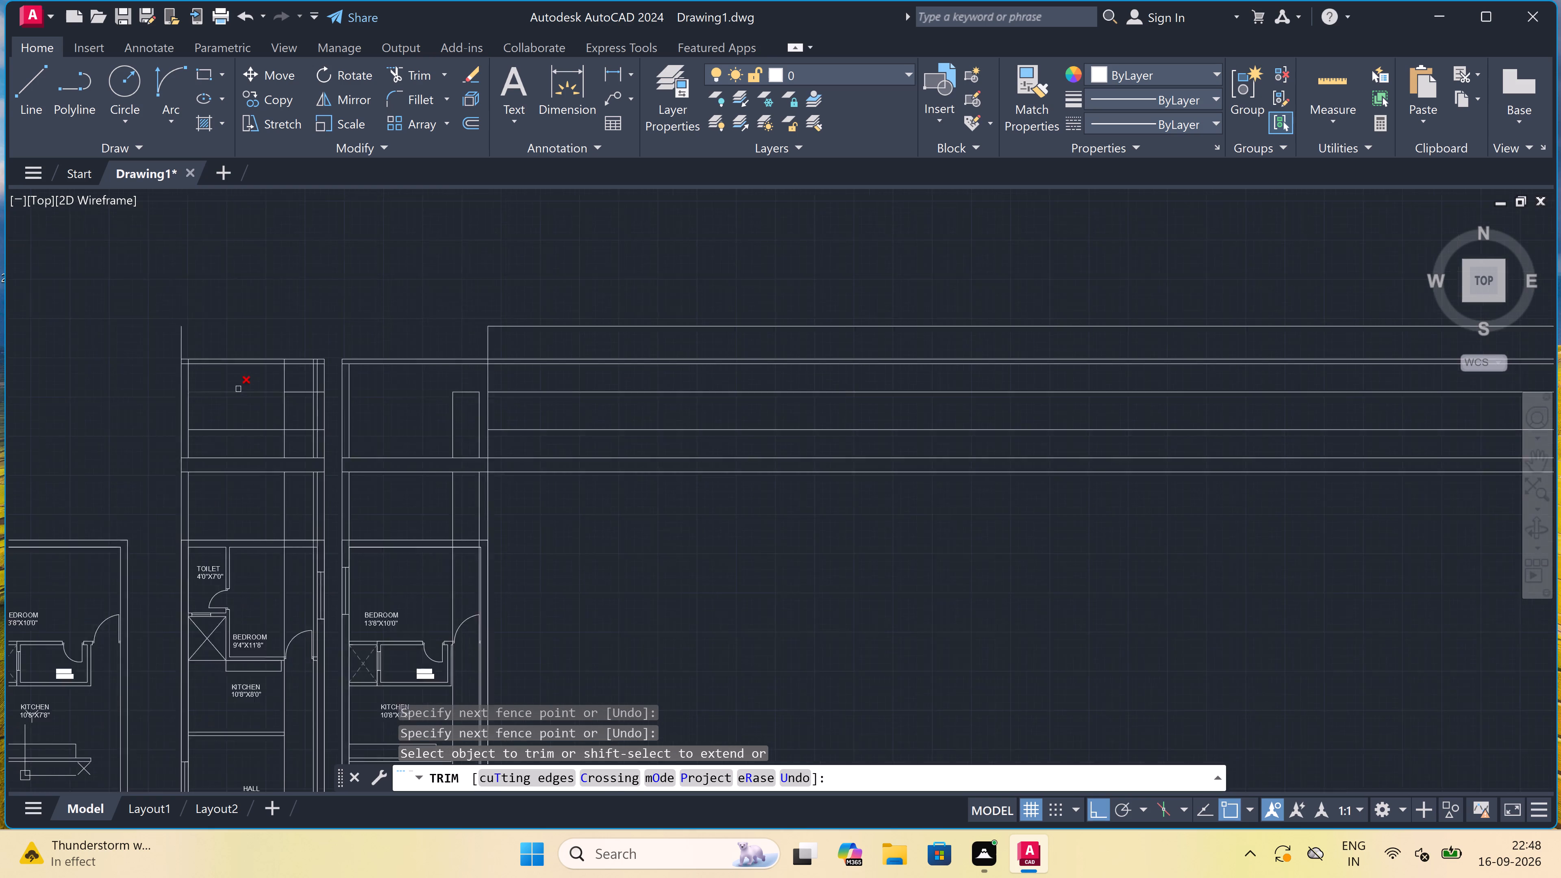
scroll(244, 388, up, 1)
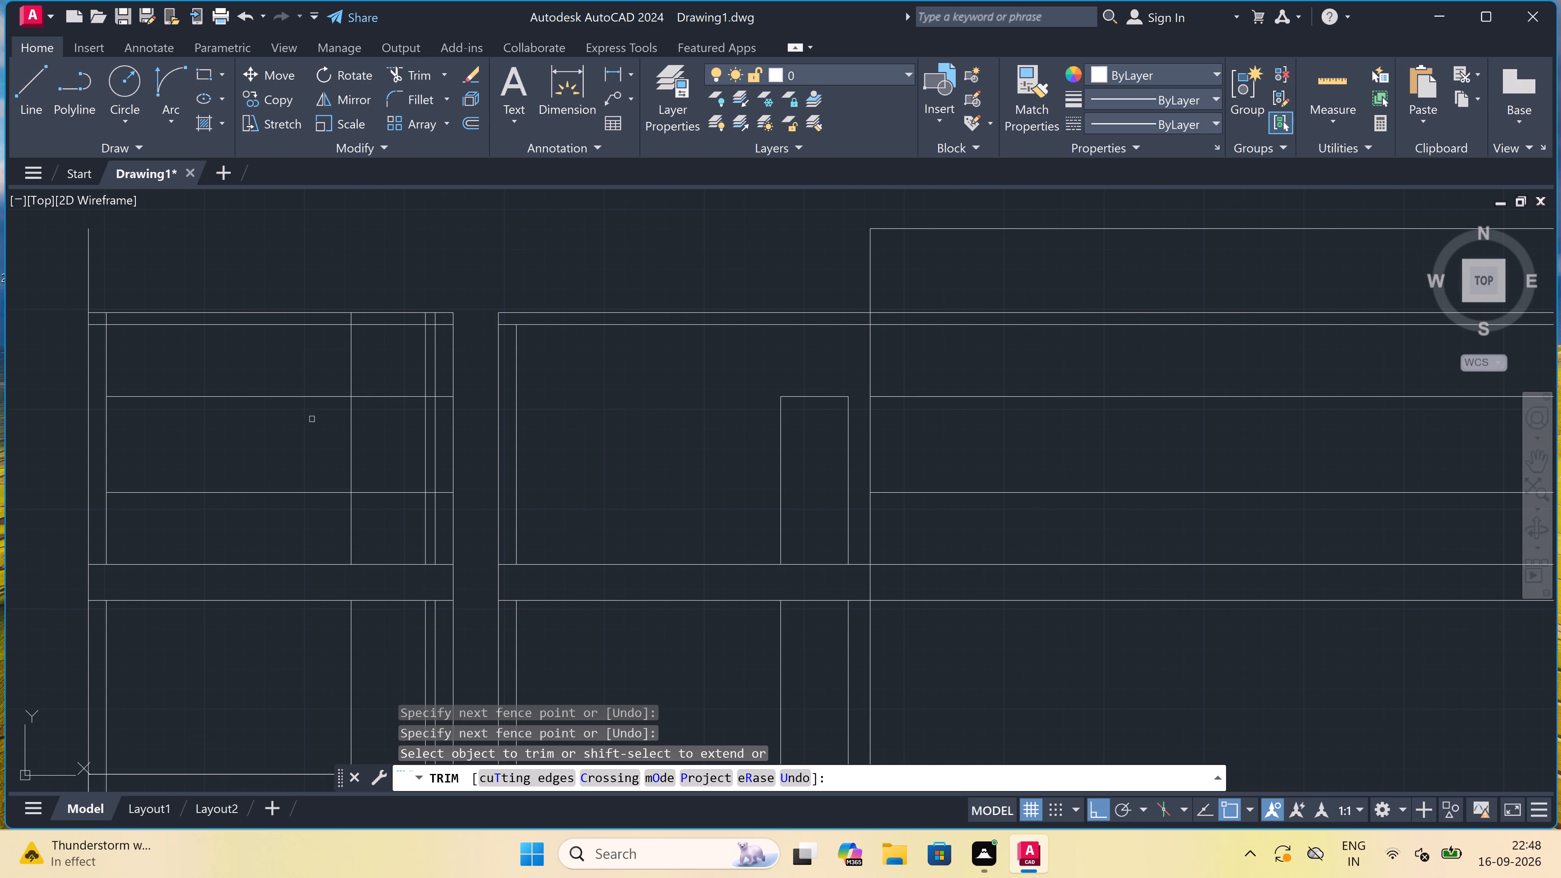
click(385, 495)
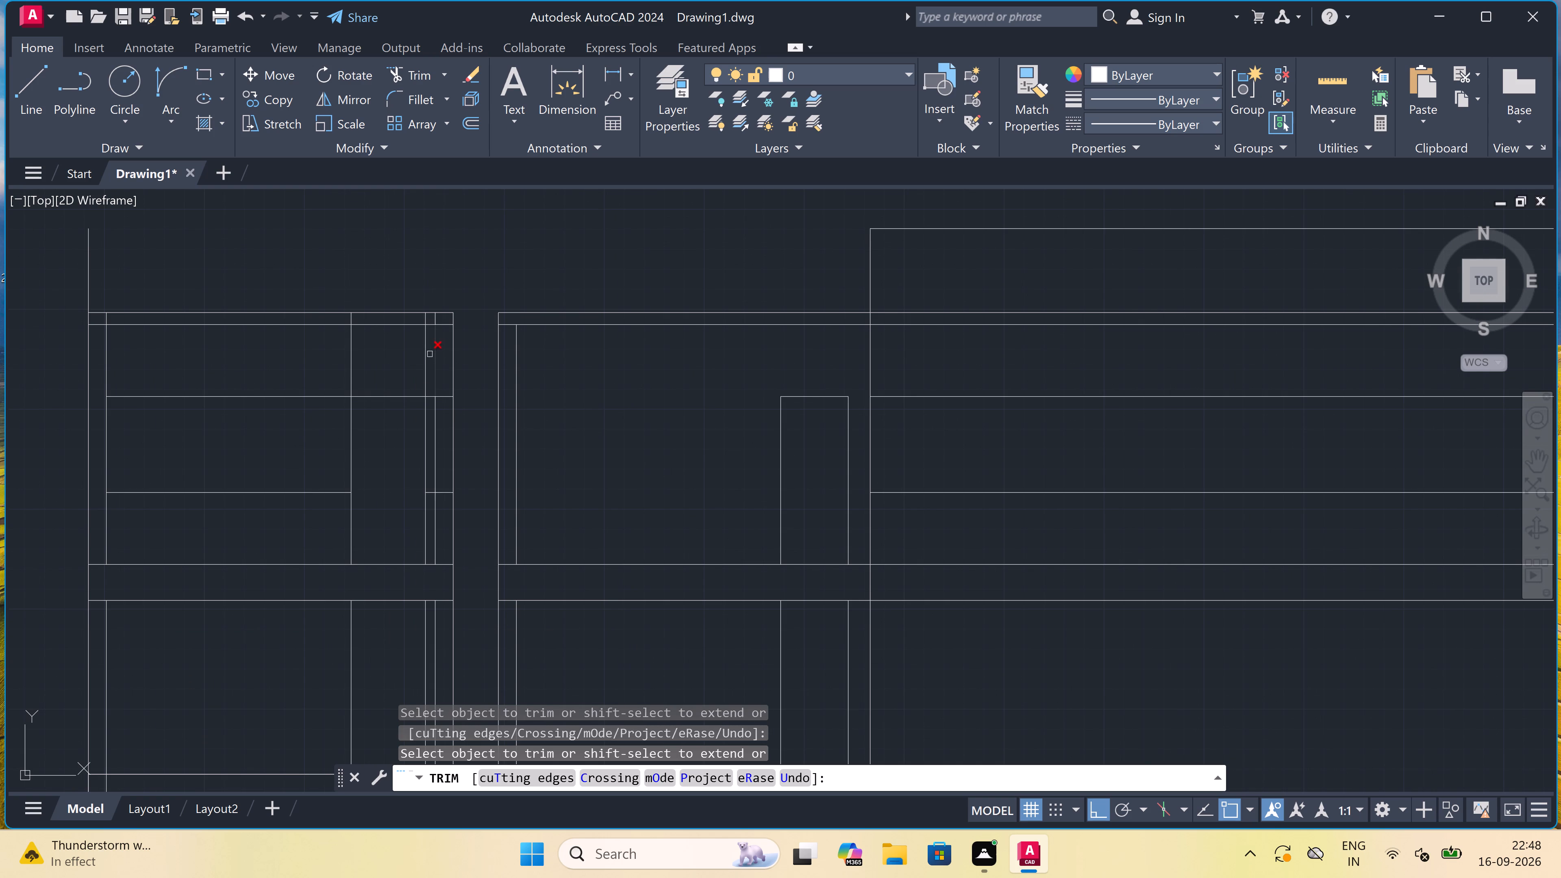
click(426, 357)
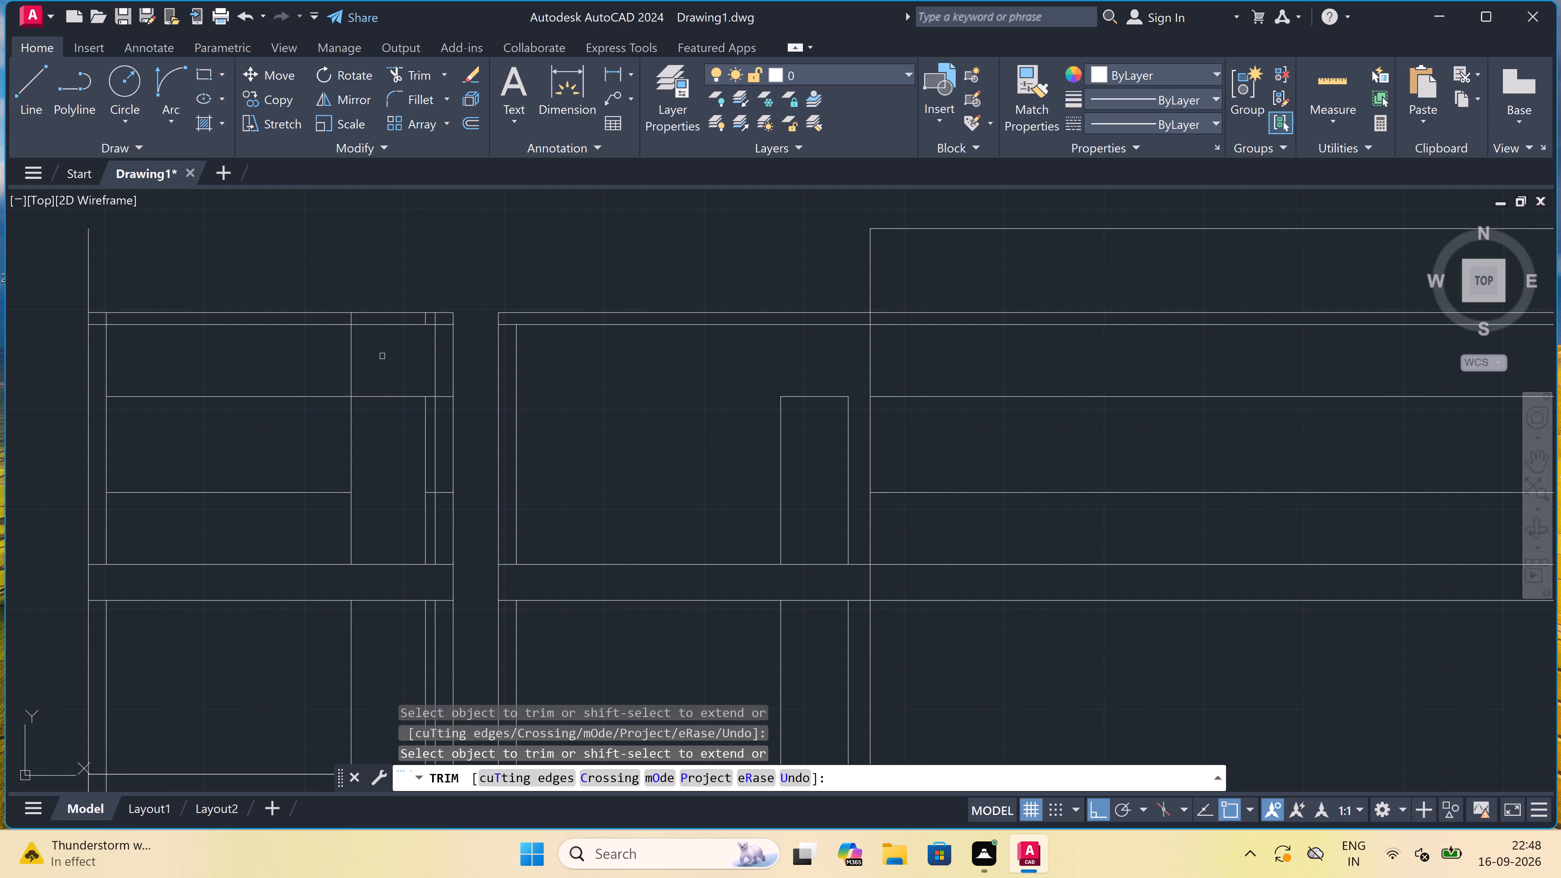
click(361, 352)
click(277, 352)
Examine the projected verticals running through the ground and first floor plans below the elevation.
scroll(297, 335, down, 3)
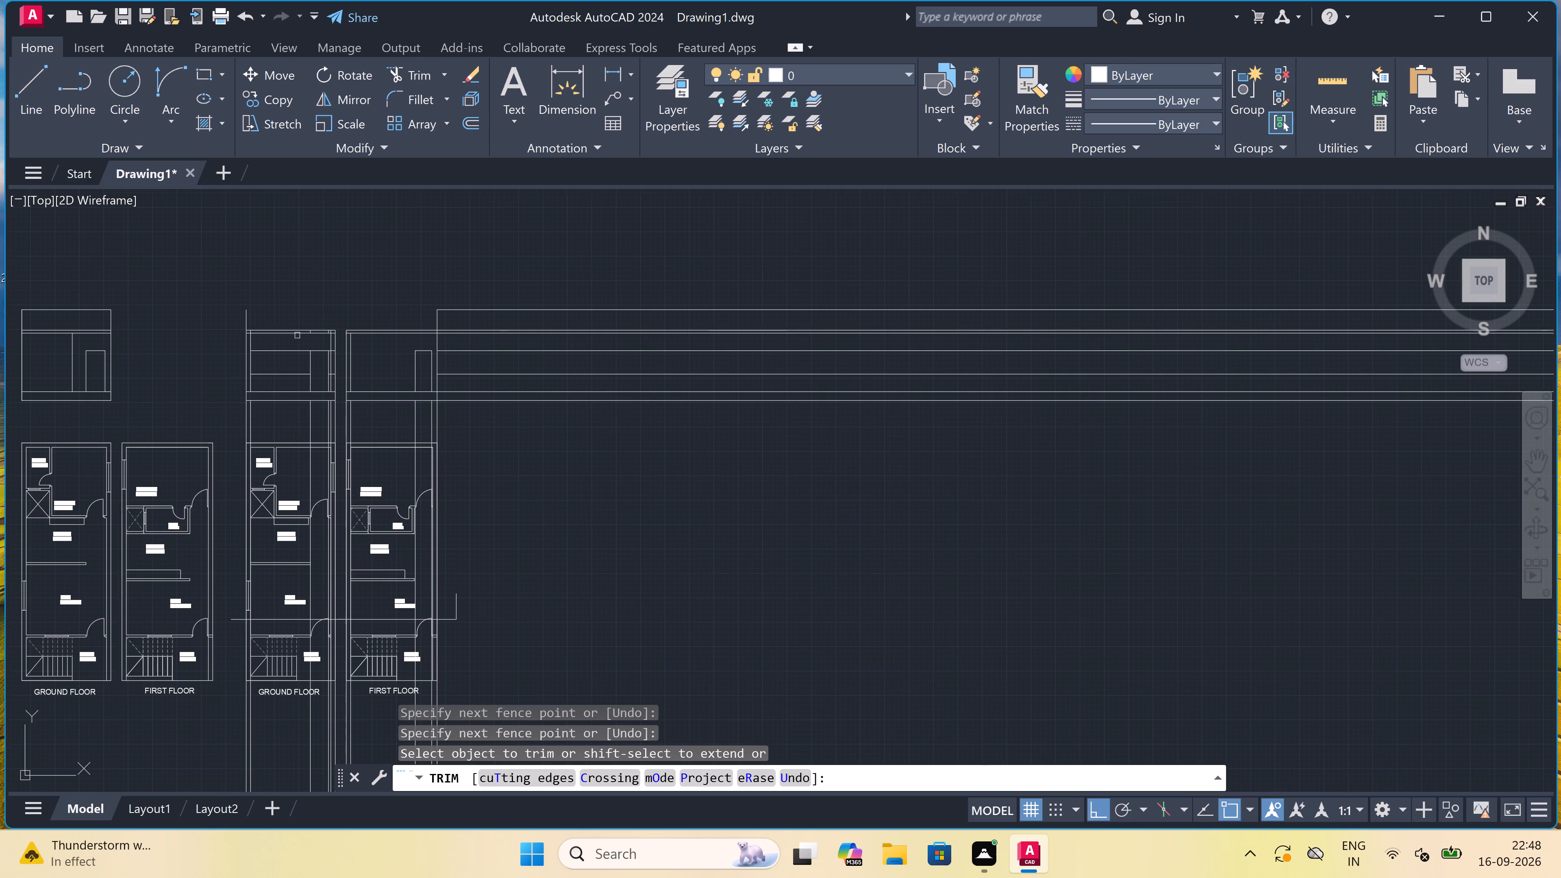
scroll(295, 589, up, 4)
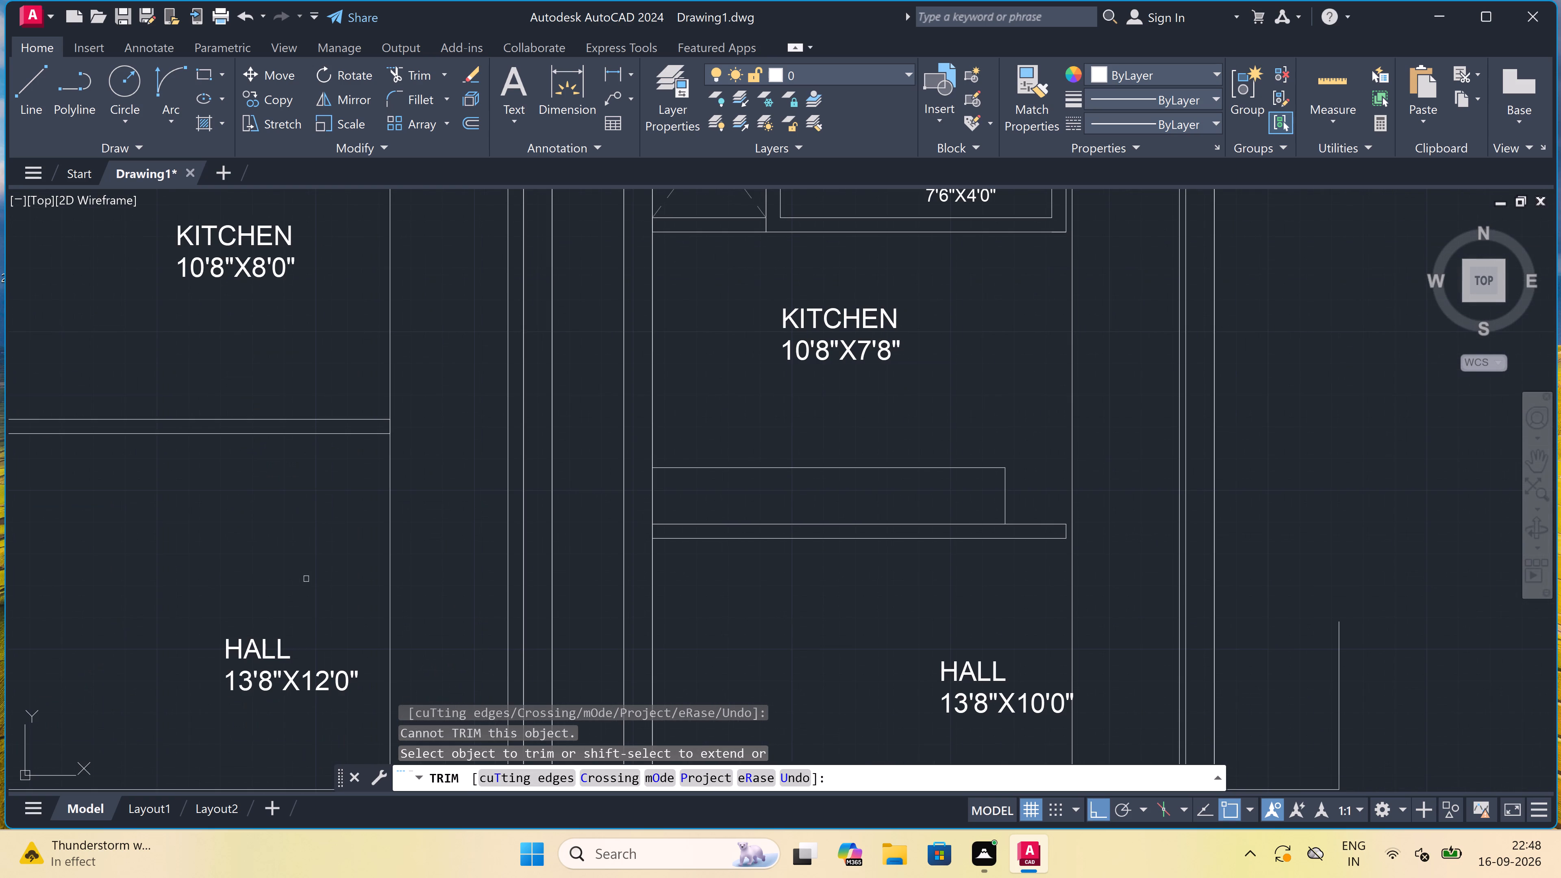
scroll(389, 485, down, 4)
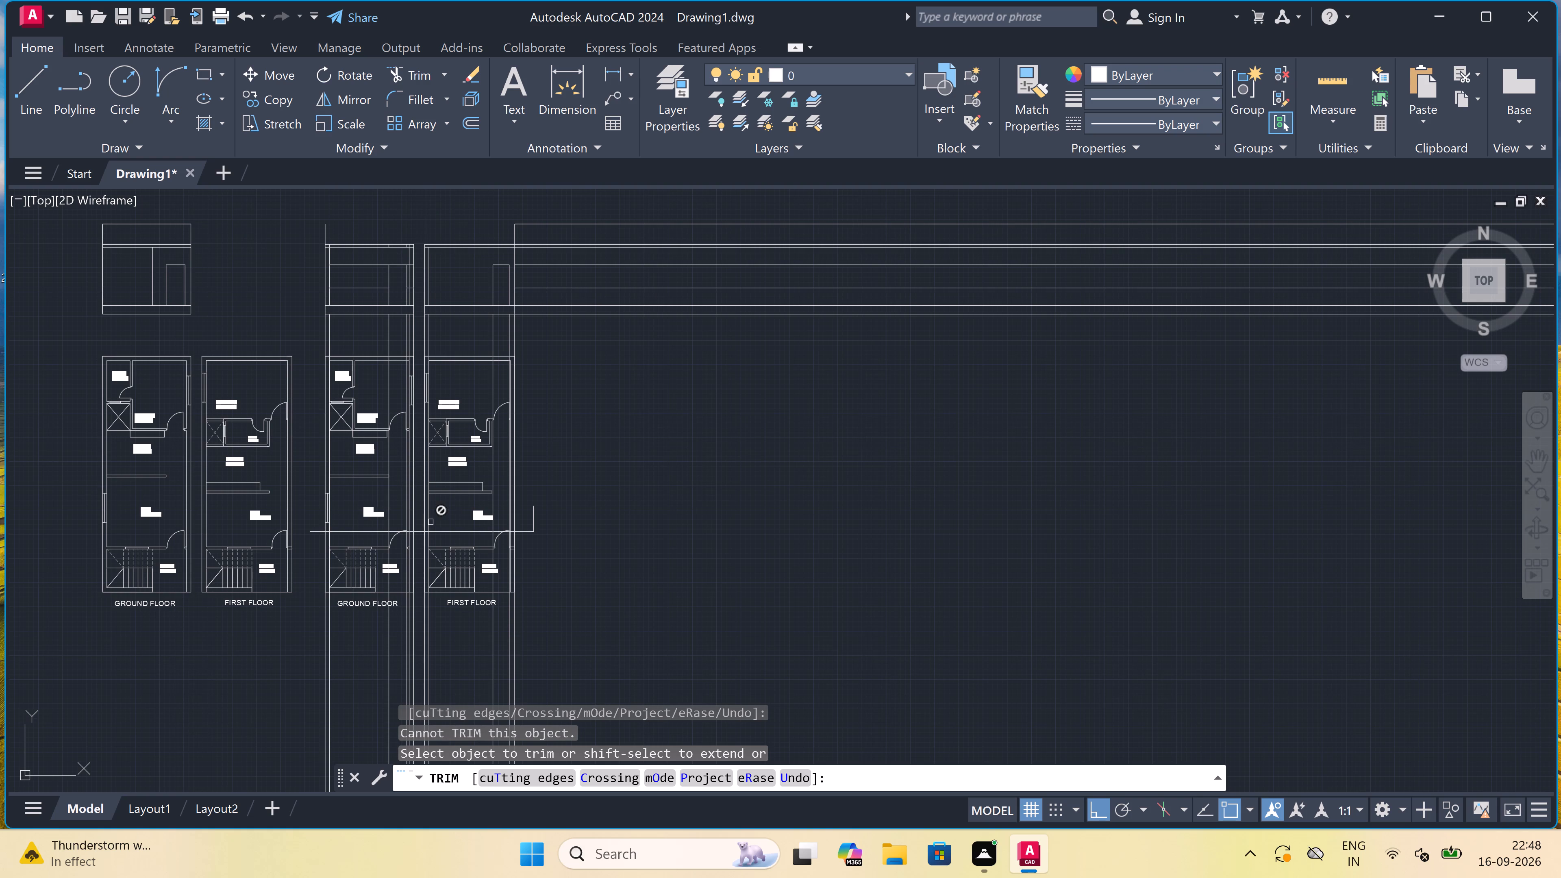
scroll(511, 554, up, 4)
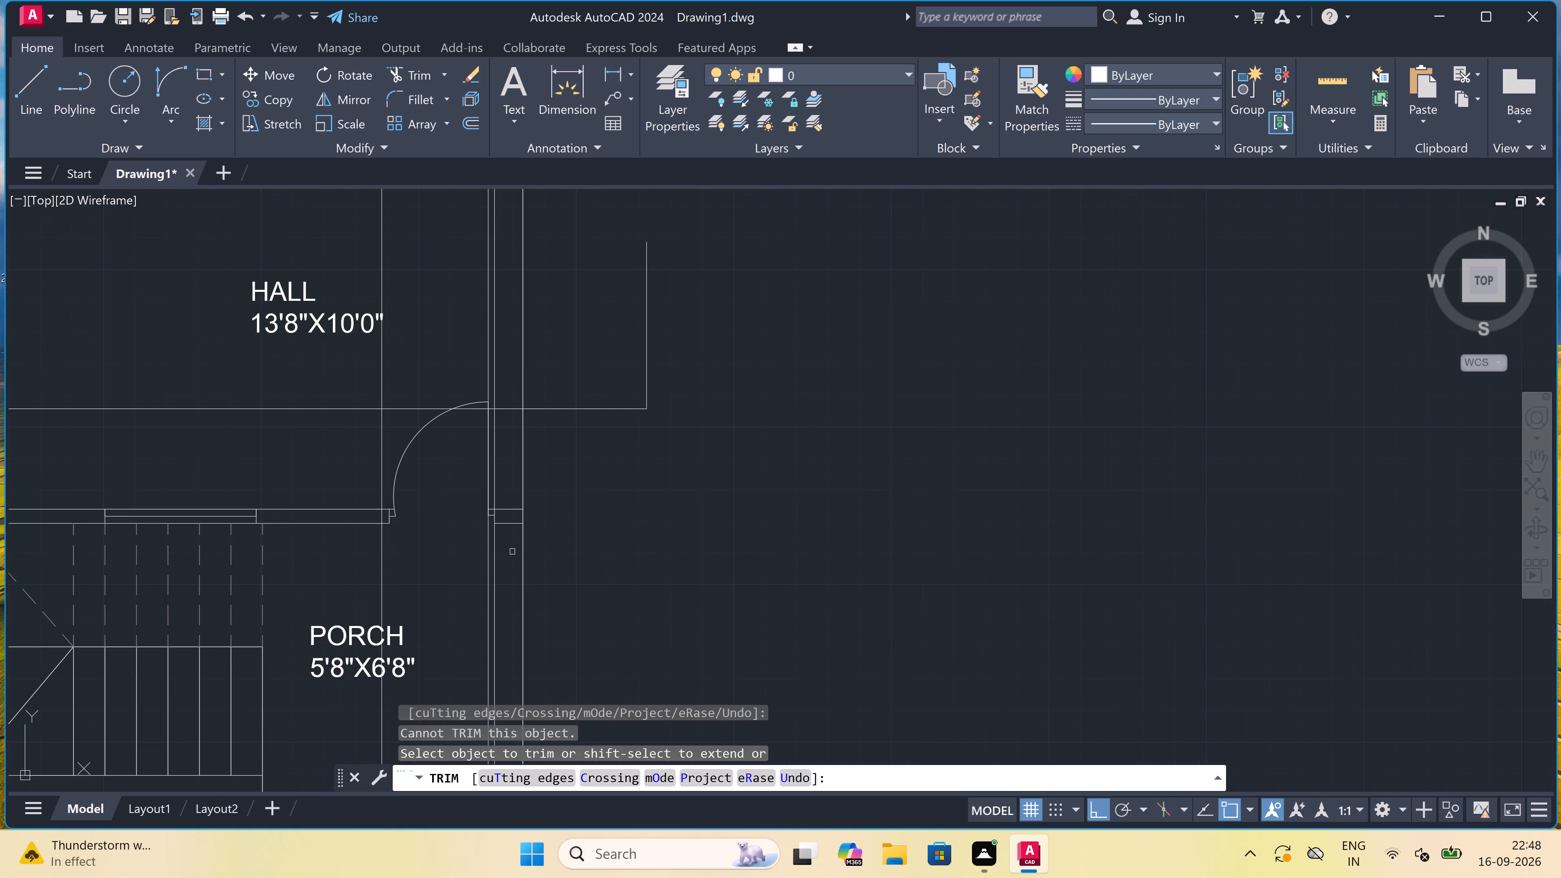
scroll(512, 531, up, 2)
scroll(512, 534, down, 7)
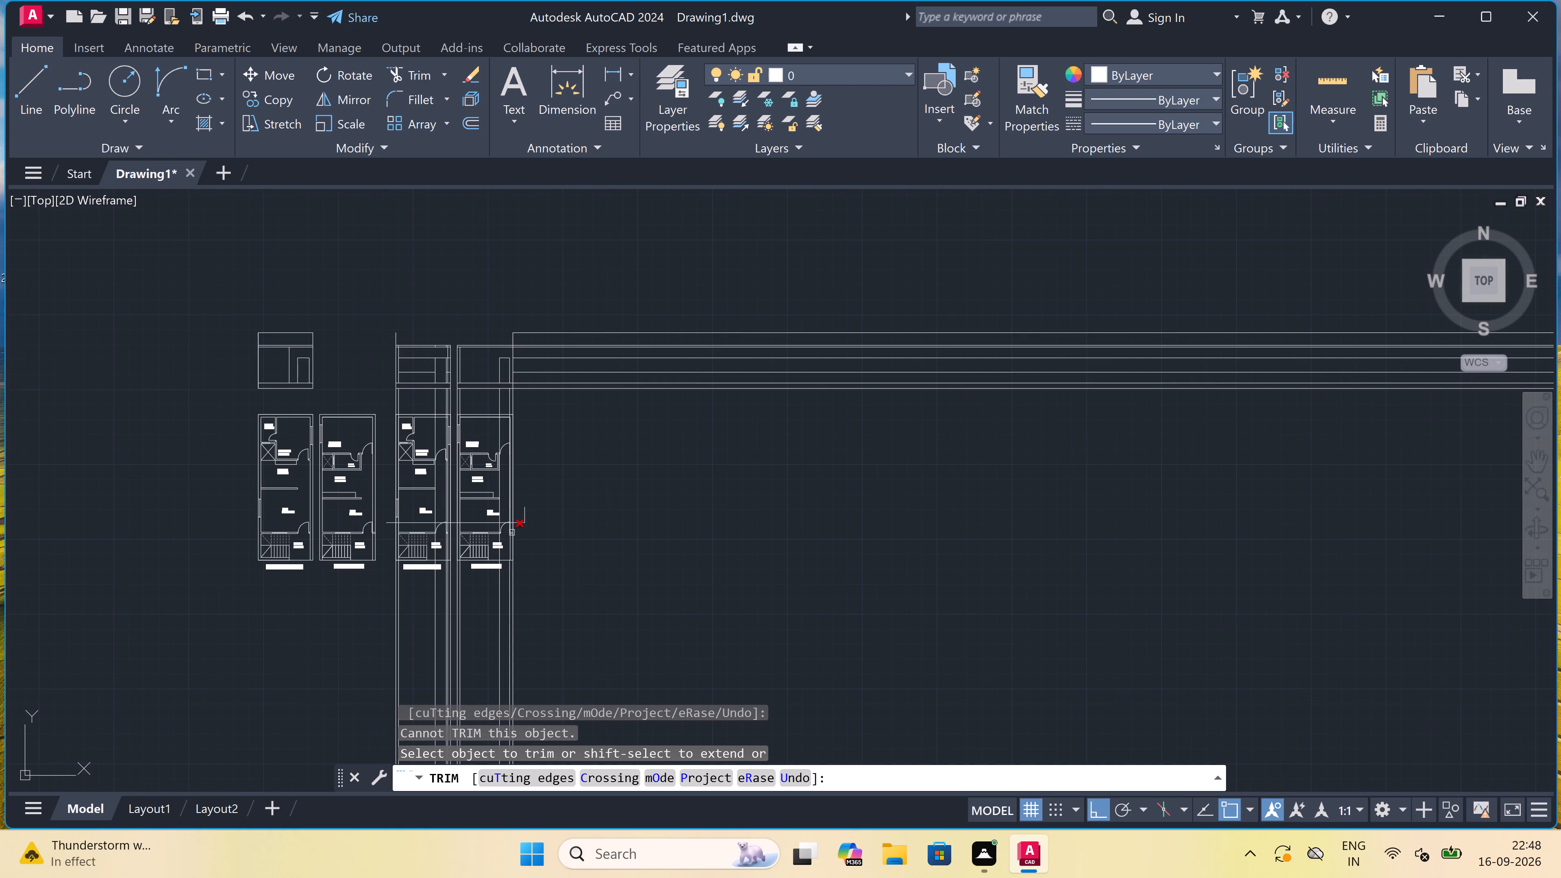
Trim the door-head and lower level lines across the left wing's room, between its outer wall and the door.
scroll(502, 361, up, 4)
scroll(537, 375, up, 2)
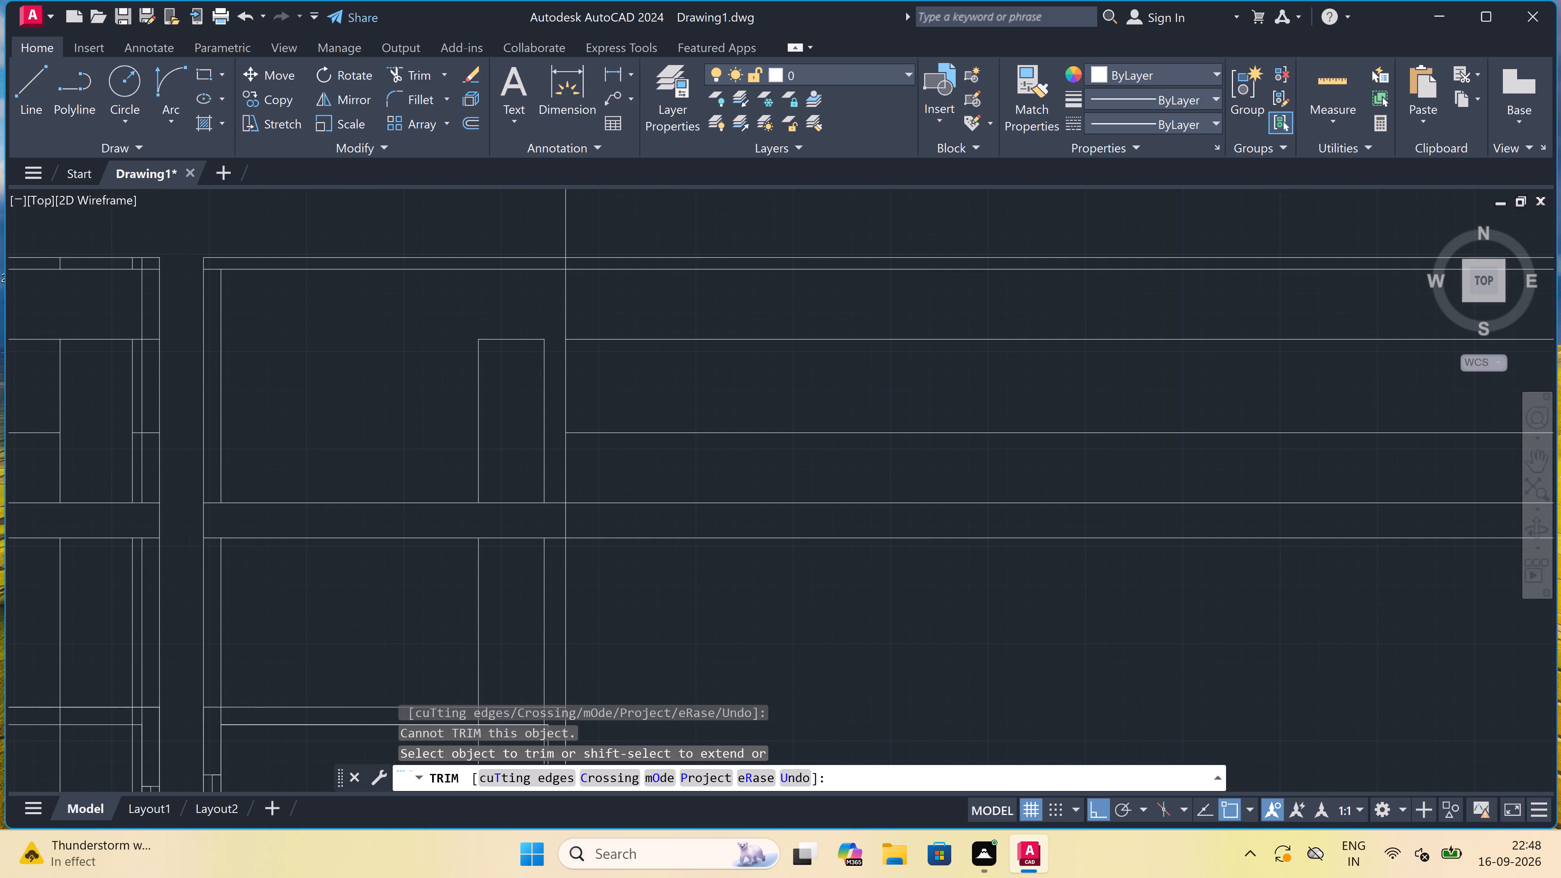
scroll(538, 374, down, 3)
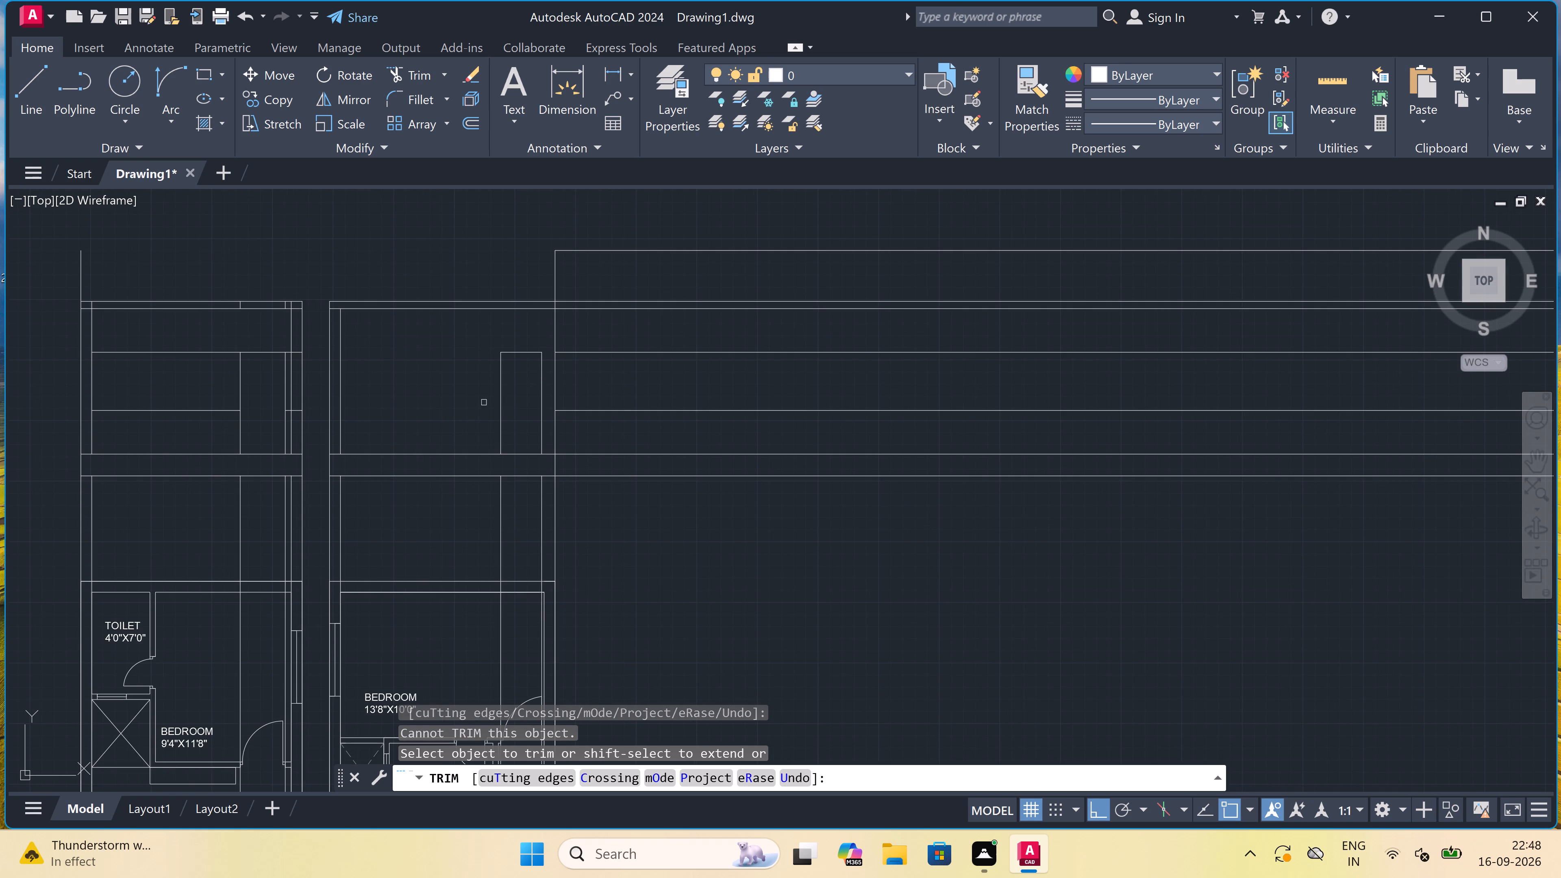
scroll(445, 416, down, 2)
scroll(280, 366, up, 2)
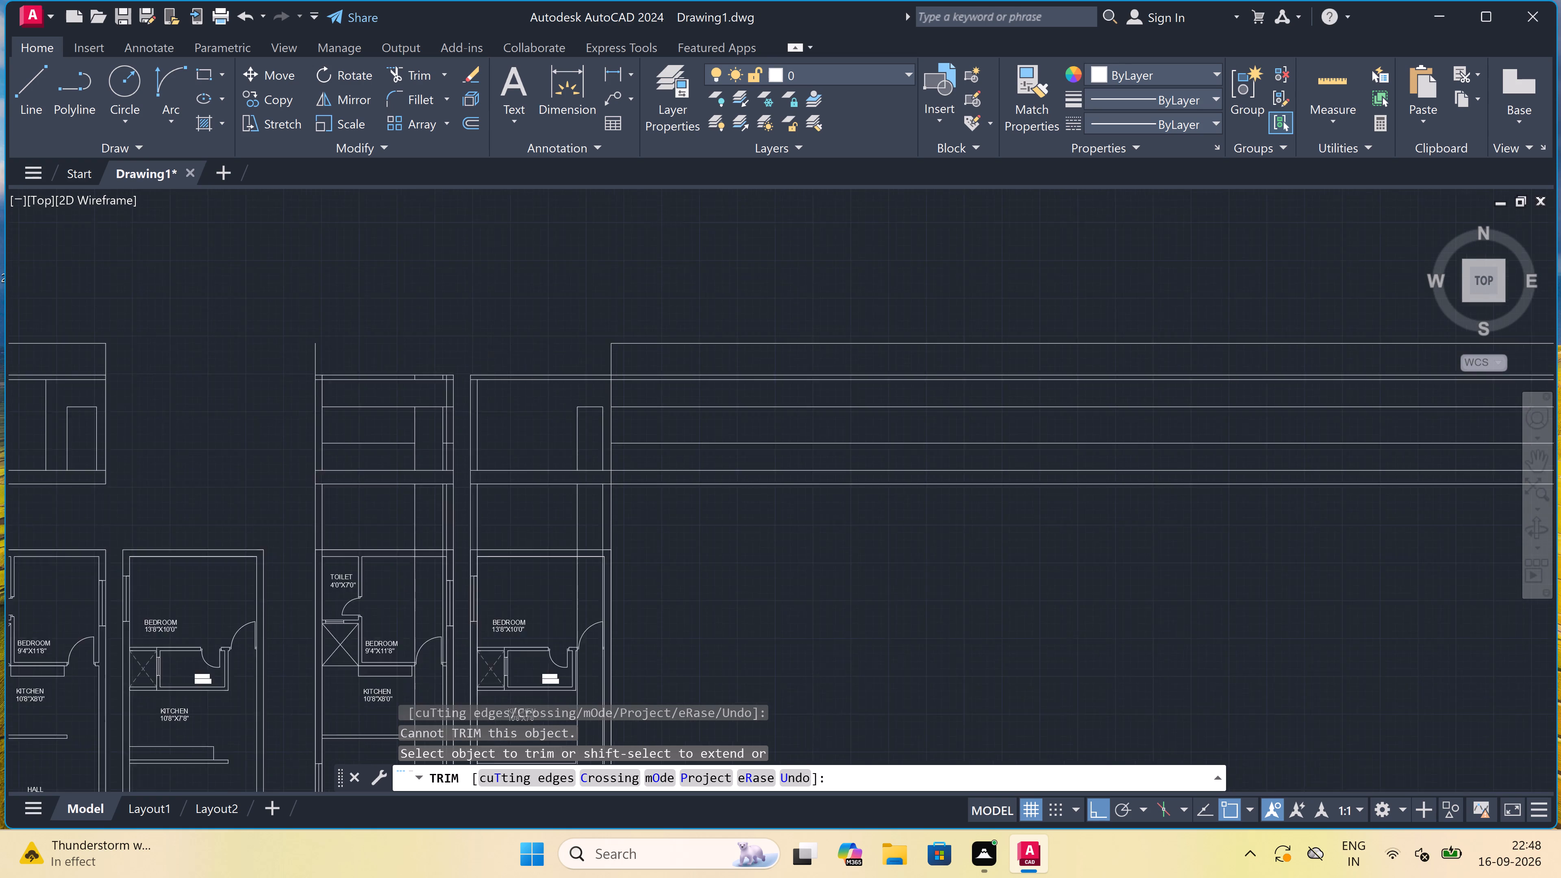
click(416, 496)
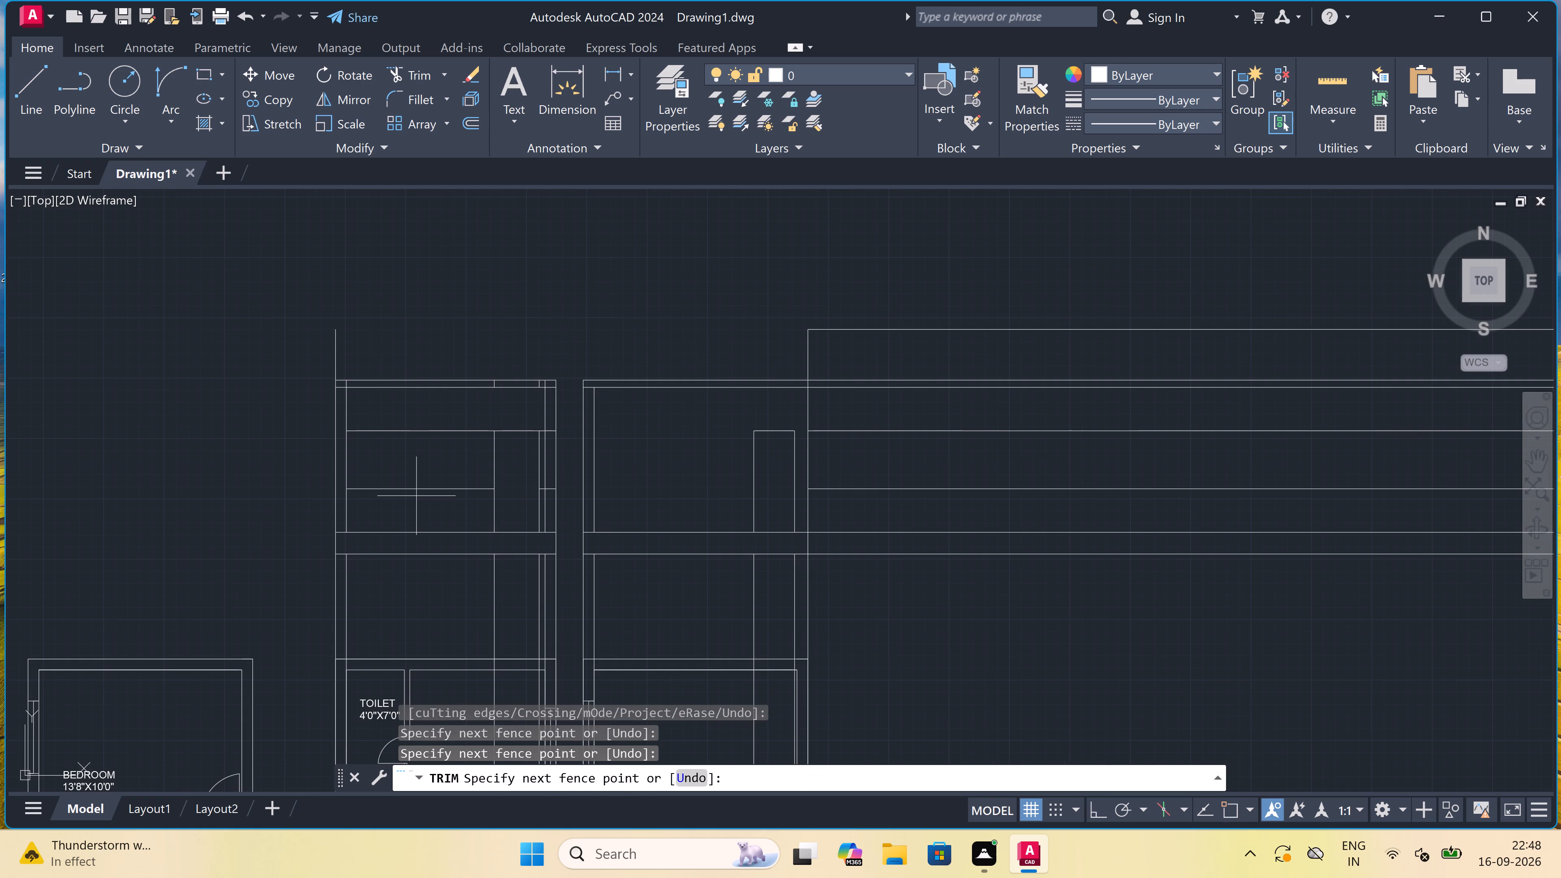
click(422, 417)
scroll(531, 439, up, 1)
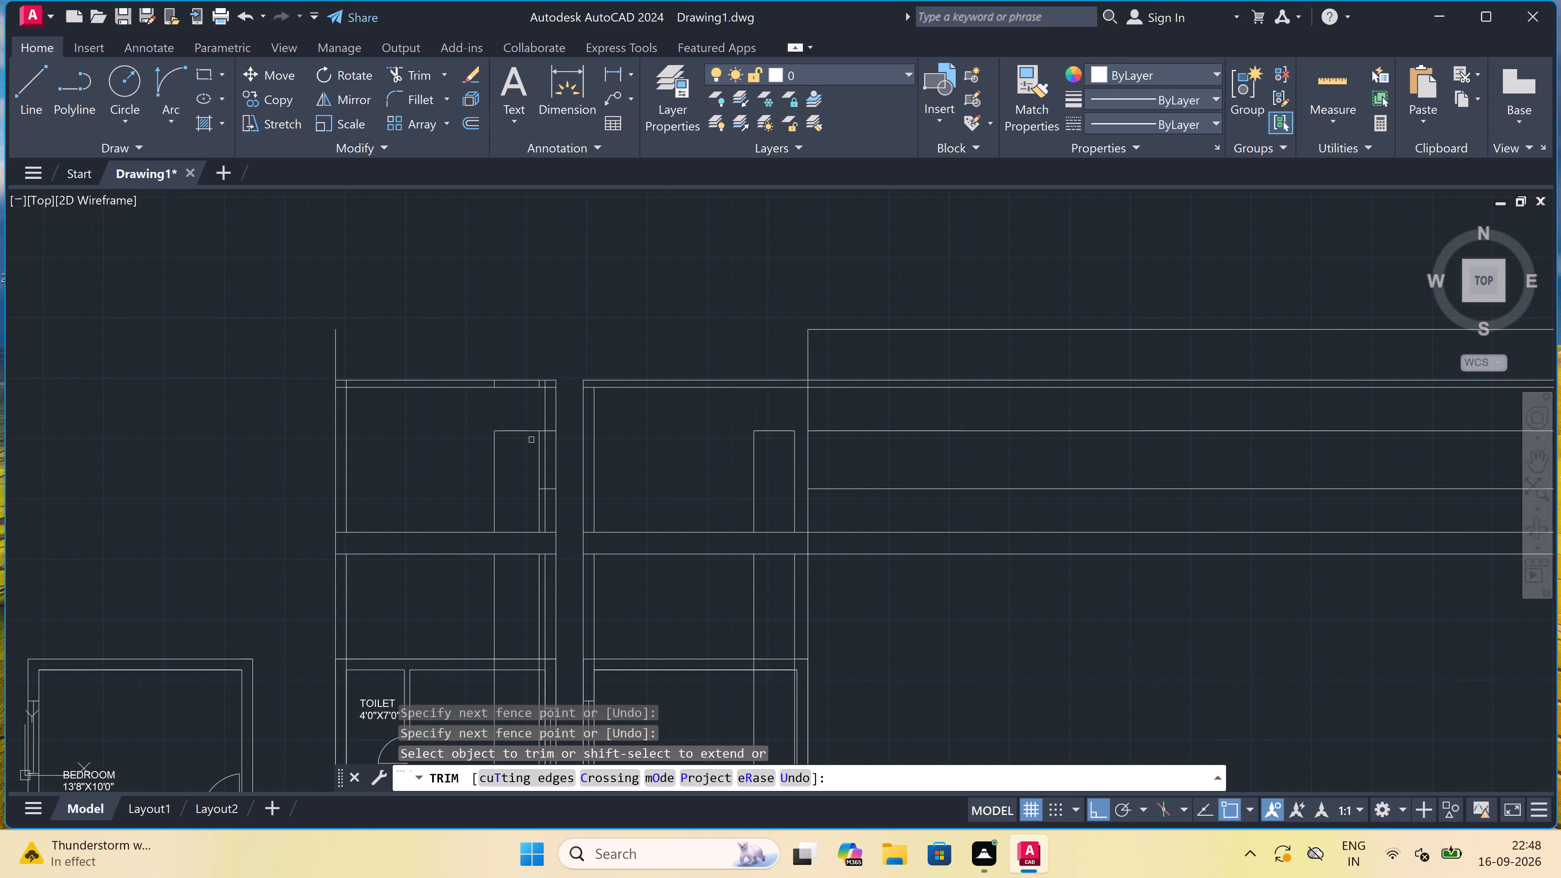
Trim the door-head and lower level lines across the left wing's gap-side wall and between that wall and the door.
scroll(531, 439, up, 1)
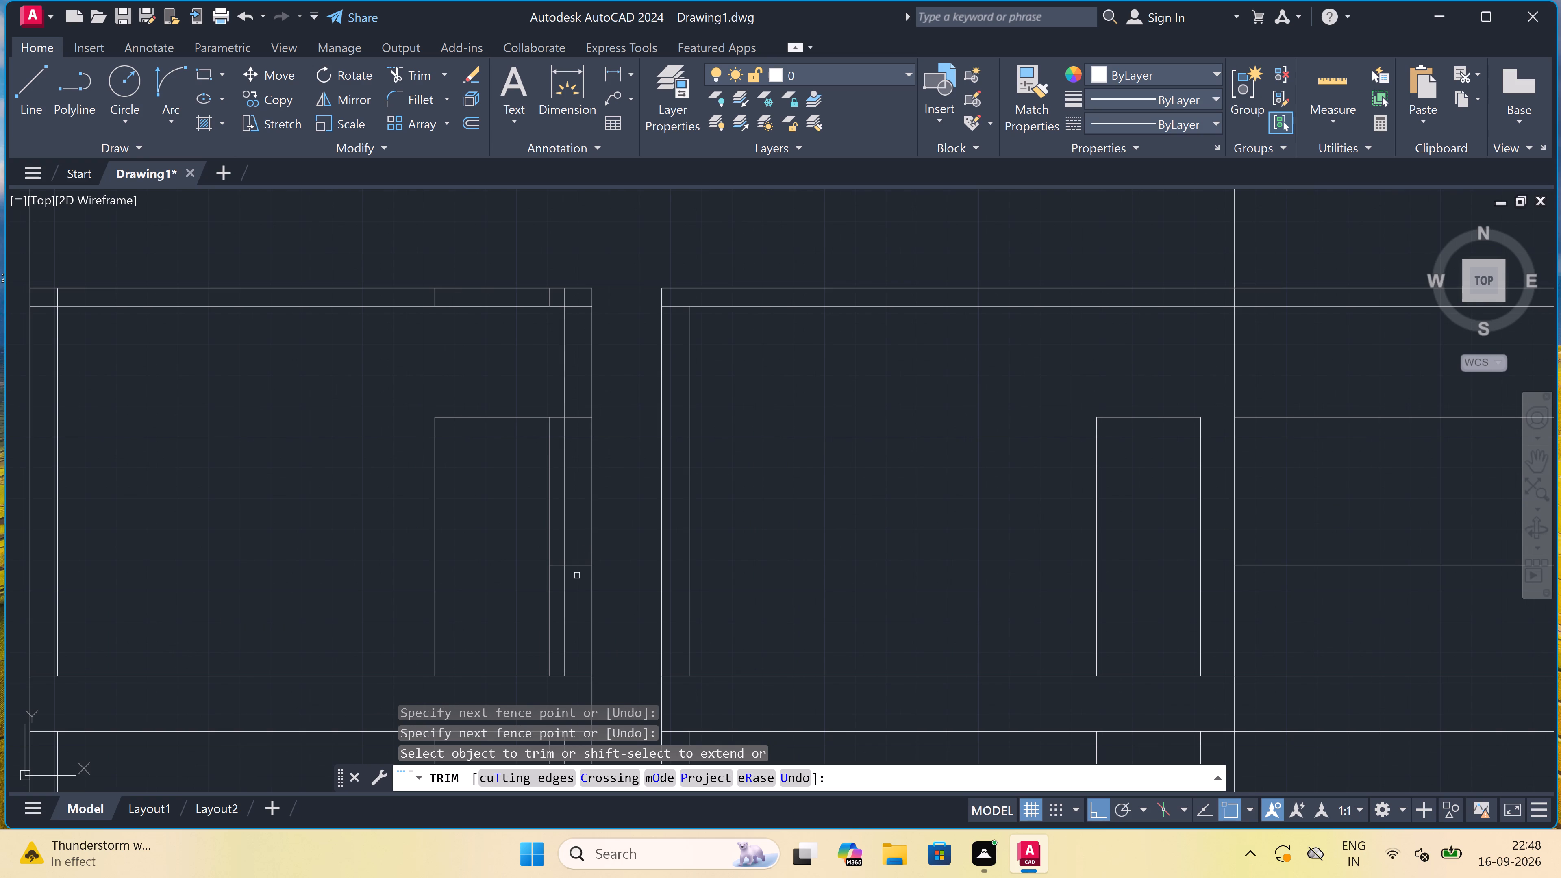
click(578, 576)
click(584, 403)
scroll(543, 501, up, 1)
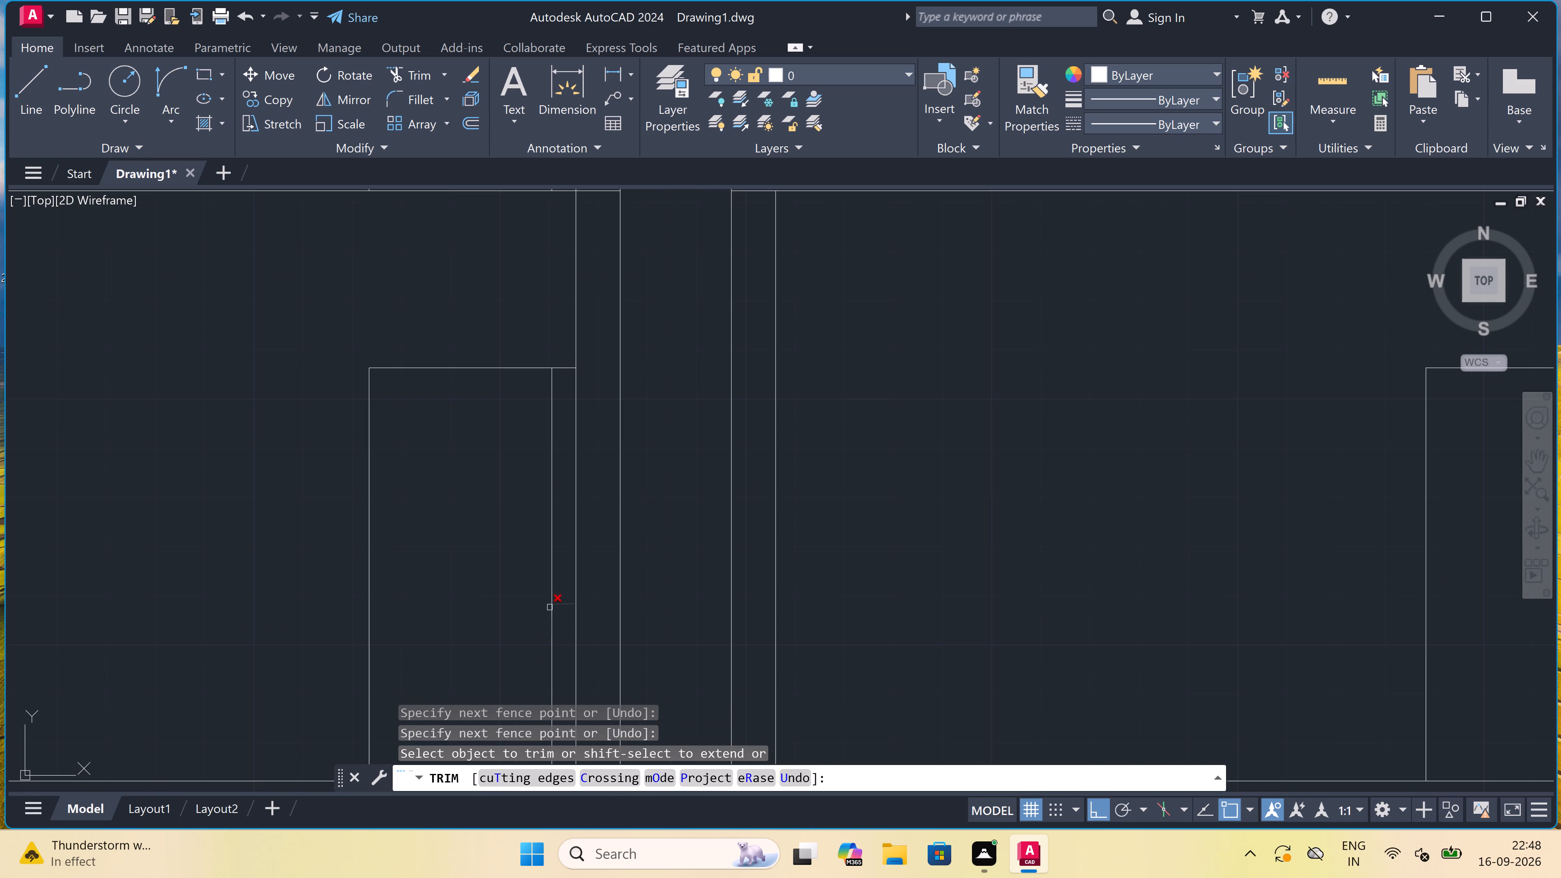
double_click(562, 620)
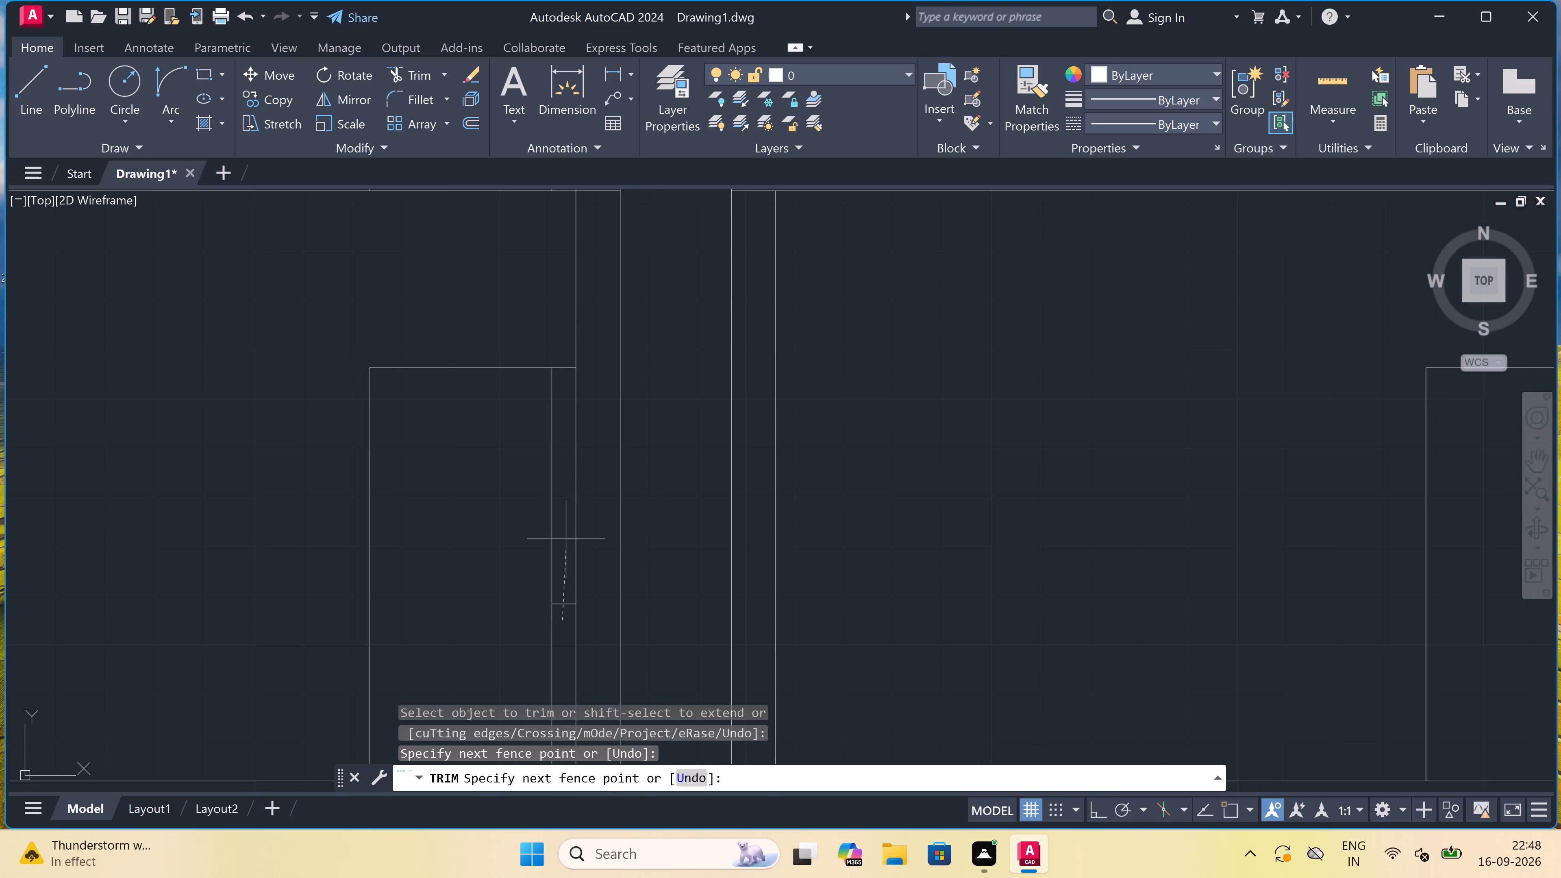
click(560, 318)
Trim the door and inner wall verticals crossing the left wing's upper slab band.
scroll(560, 320, down, 4)
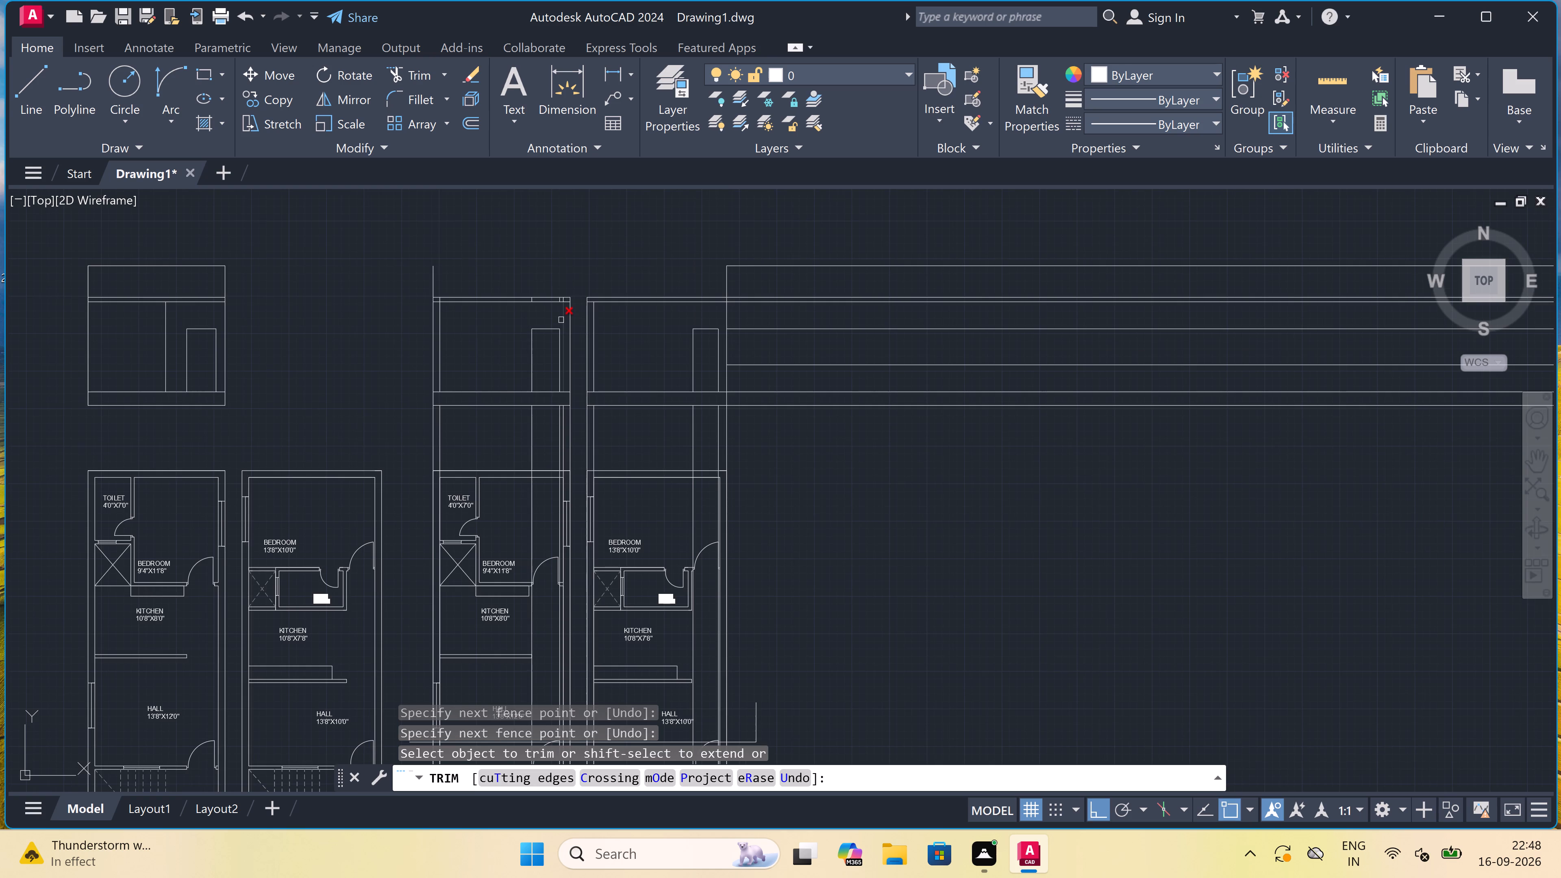
scroll(546, 295, up, 6)
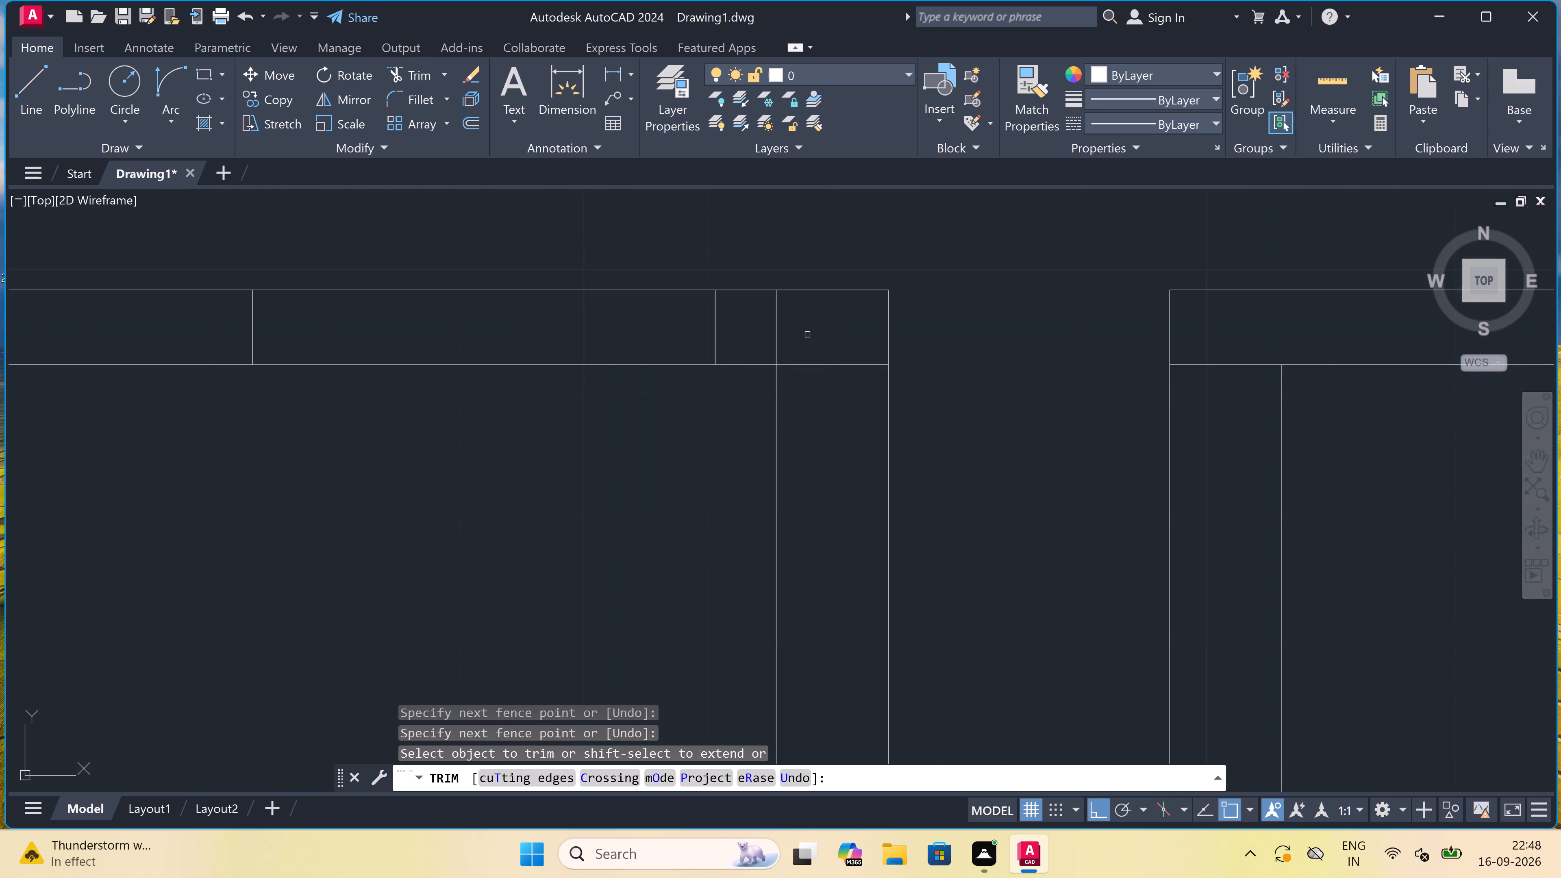
double_click(807, 327)
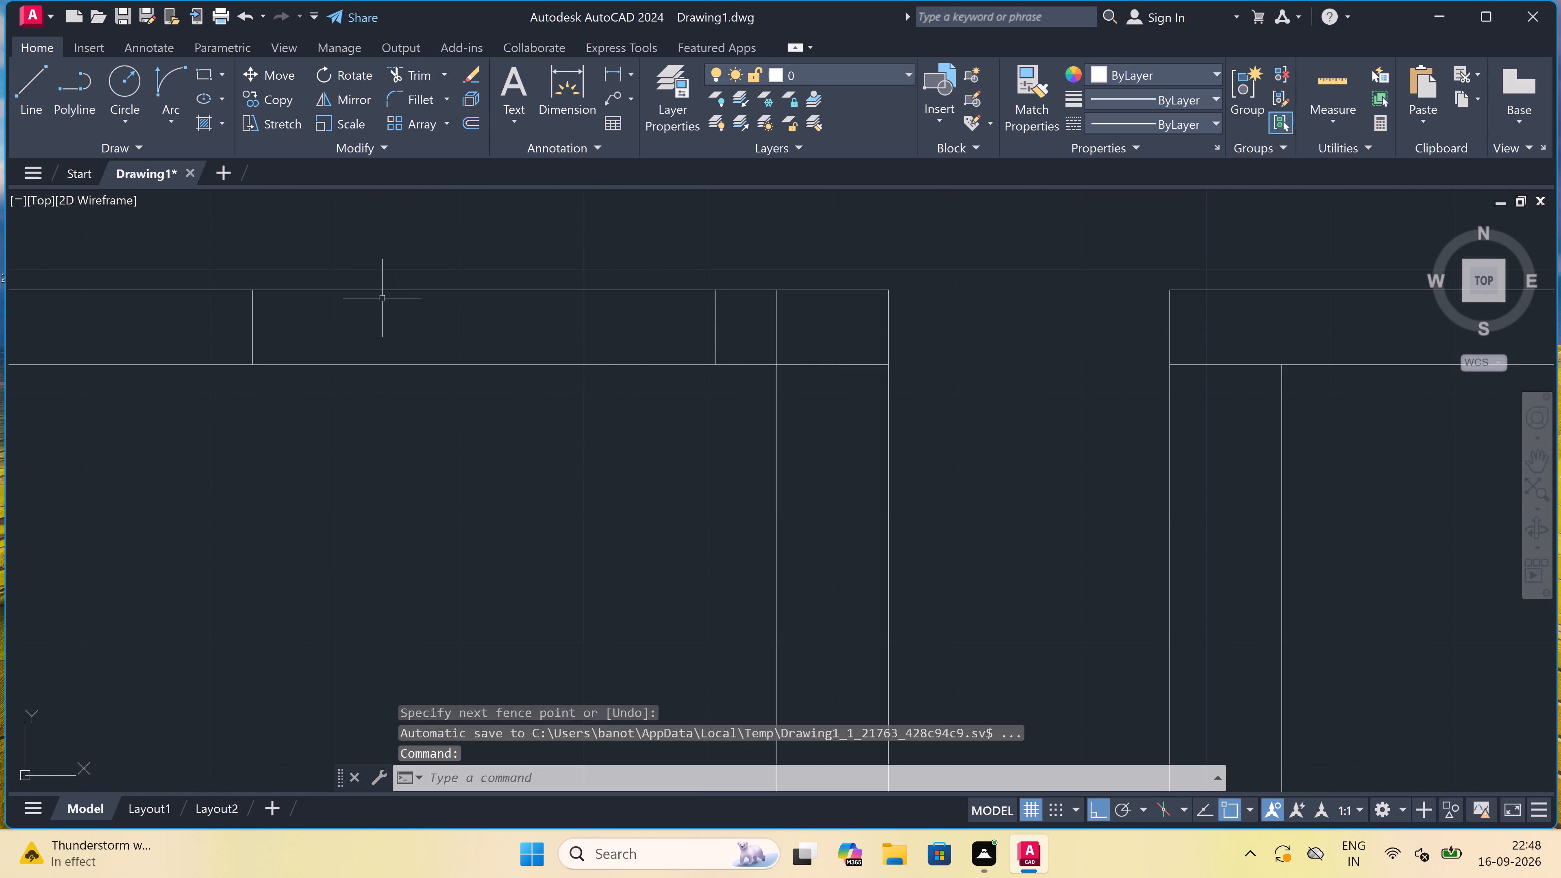
key(space)
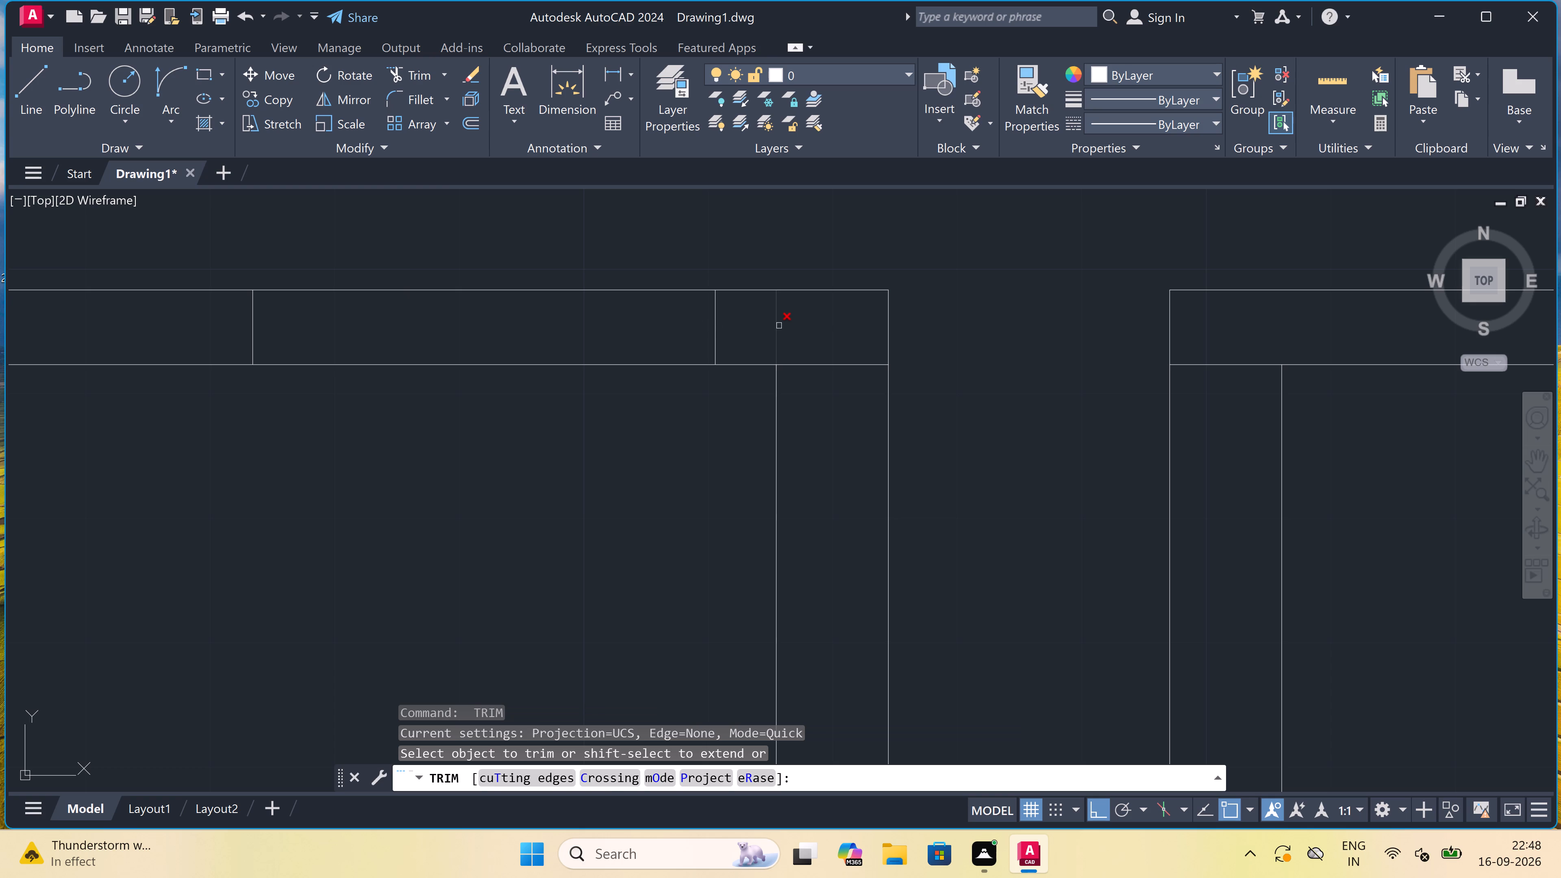
double_click(784, 326)
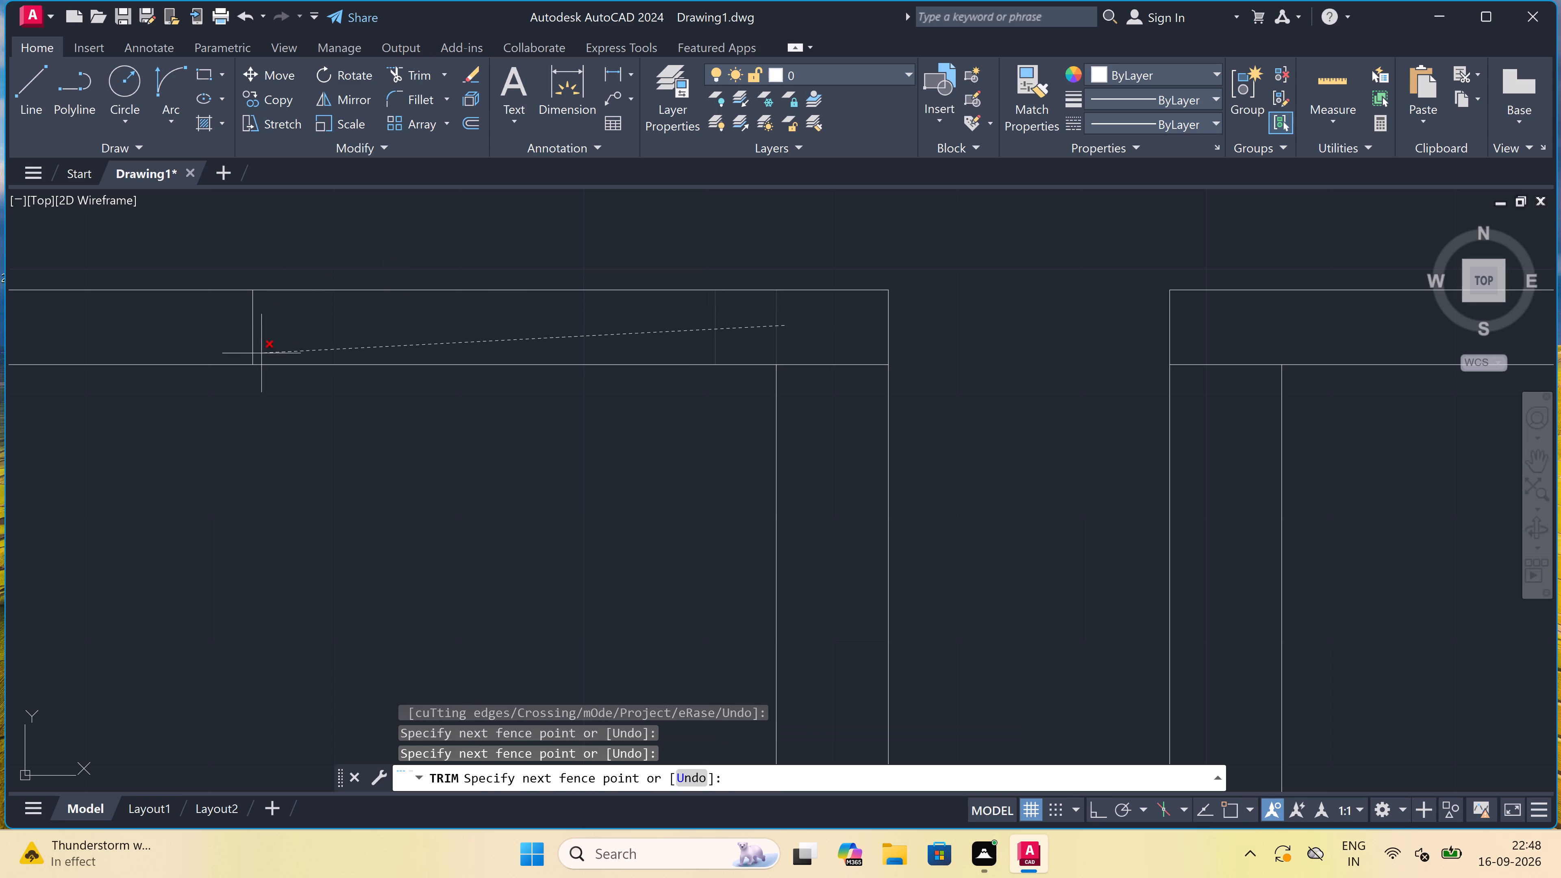
click(224, 327)
key(Escape)
key(Escape)
Draw a horizontal top line from the top of the left wing's outer vertical to the top of the right wing's outer vertical.
scroll(242, 315, down, 3)
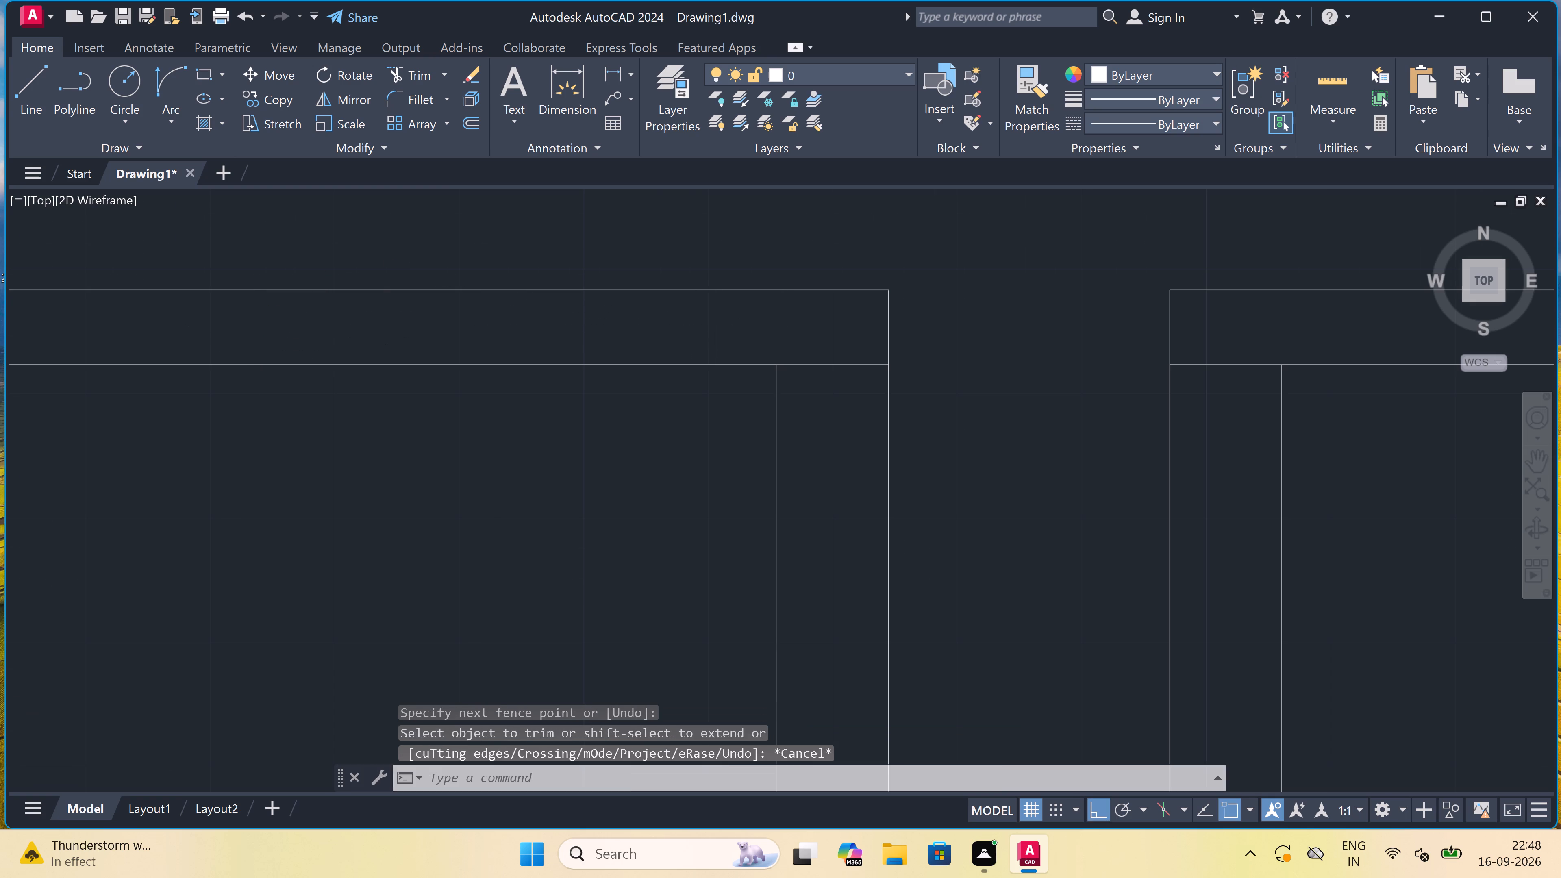
scroll(244, 317, down, 3)
scroll(80, 279, up, 2)
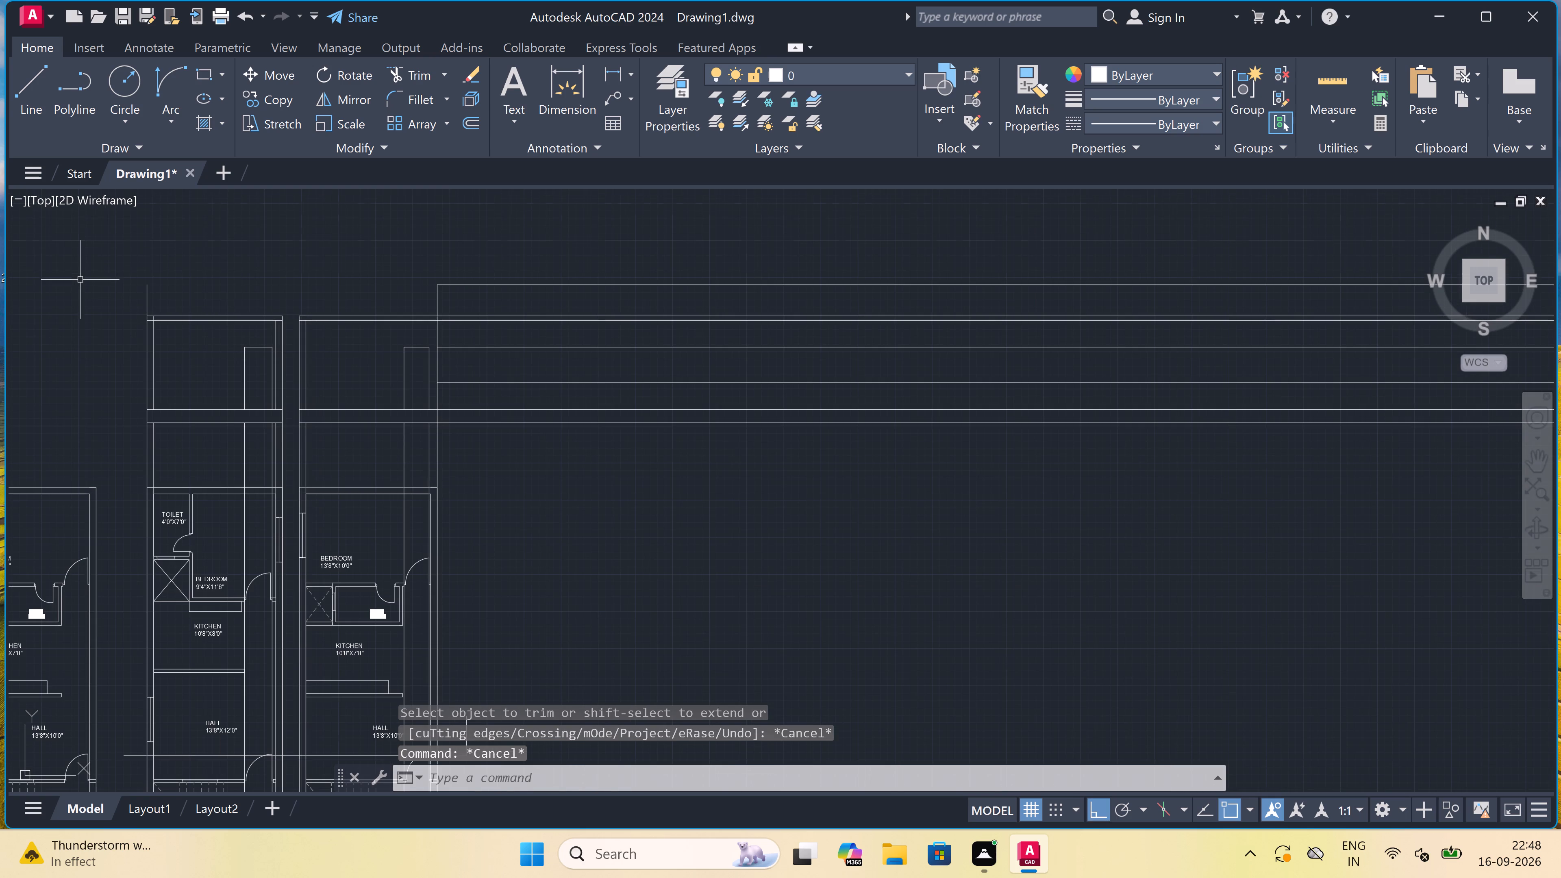
text(L)
key(space)
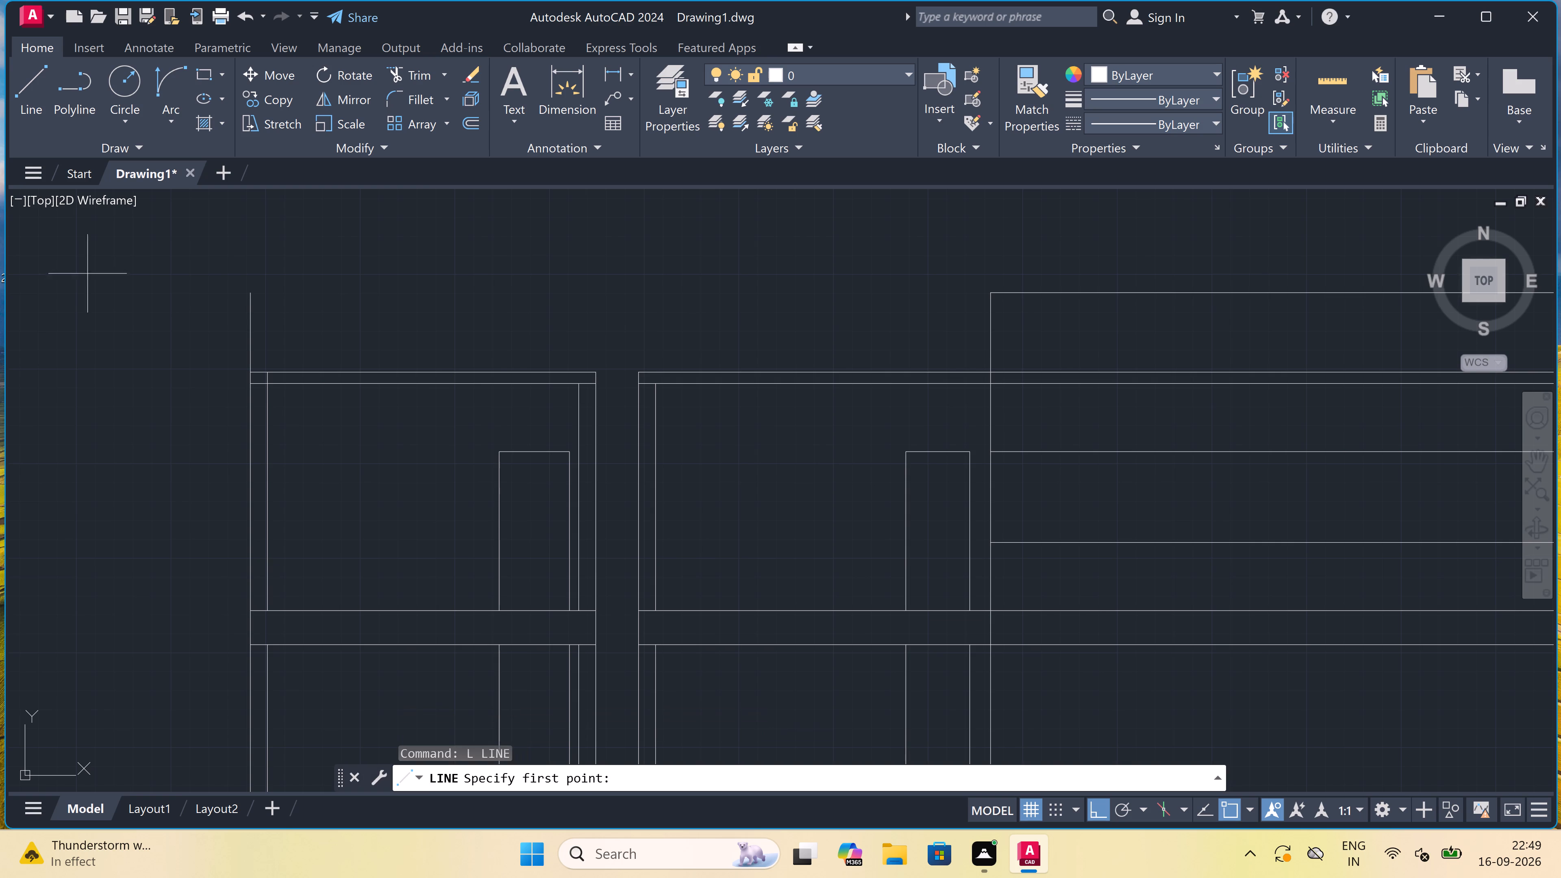
click(249, 291)
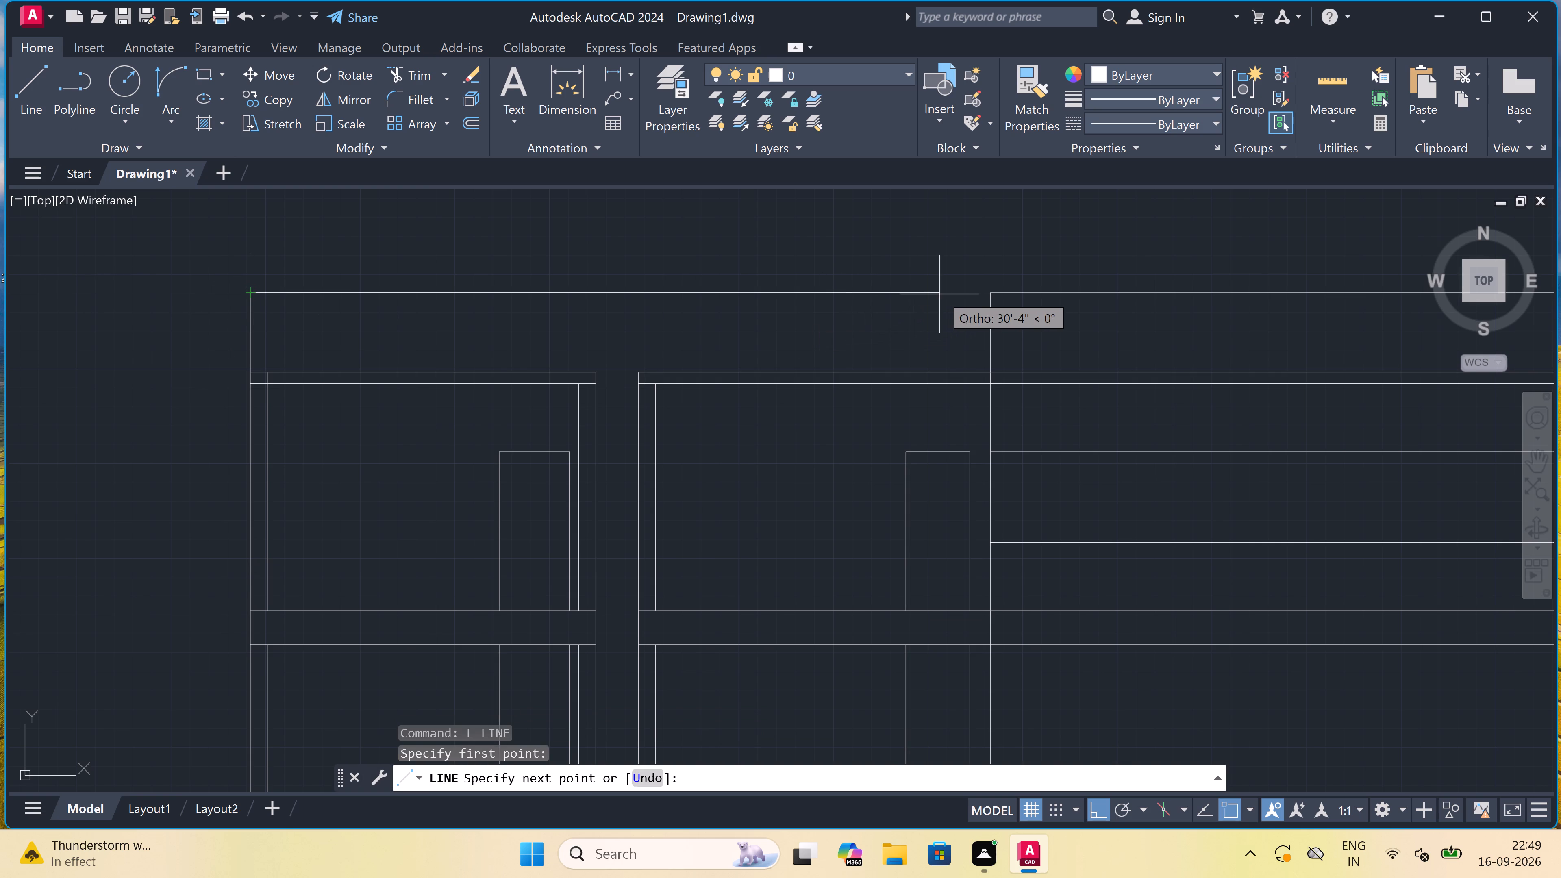
click(987, 293)
key(Escape)
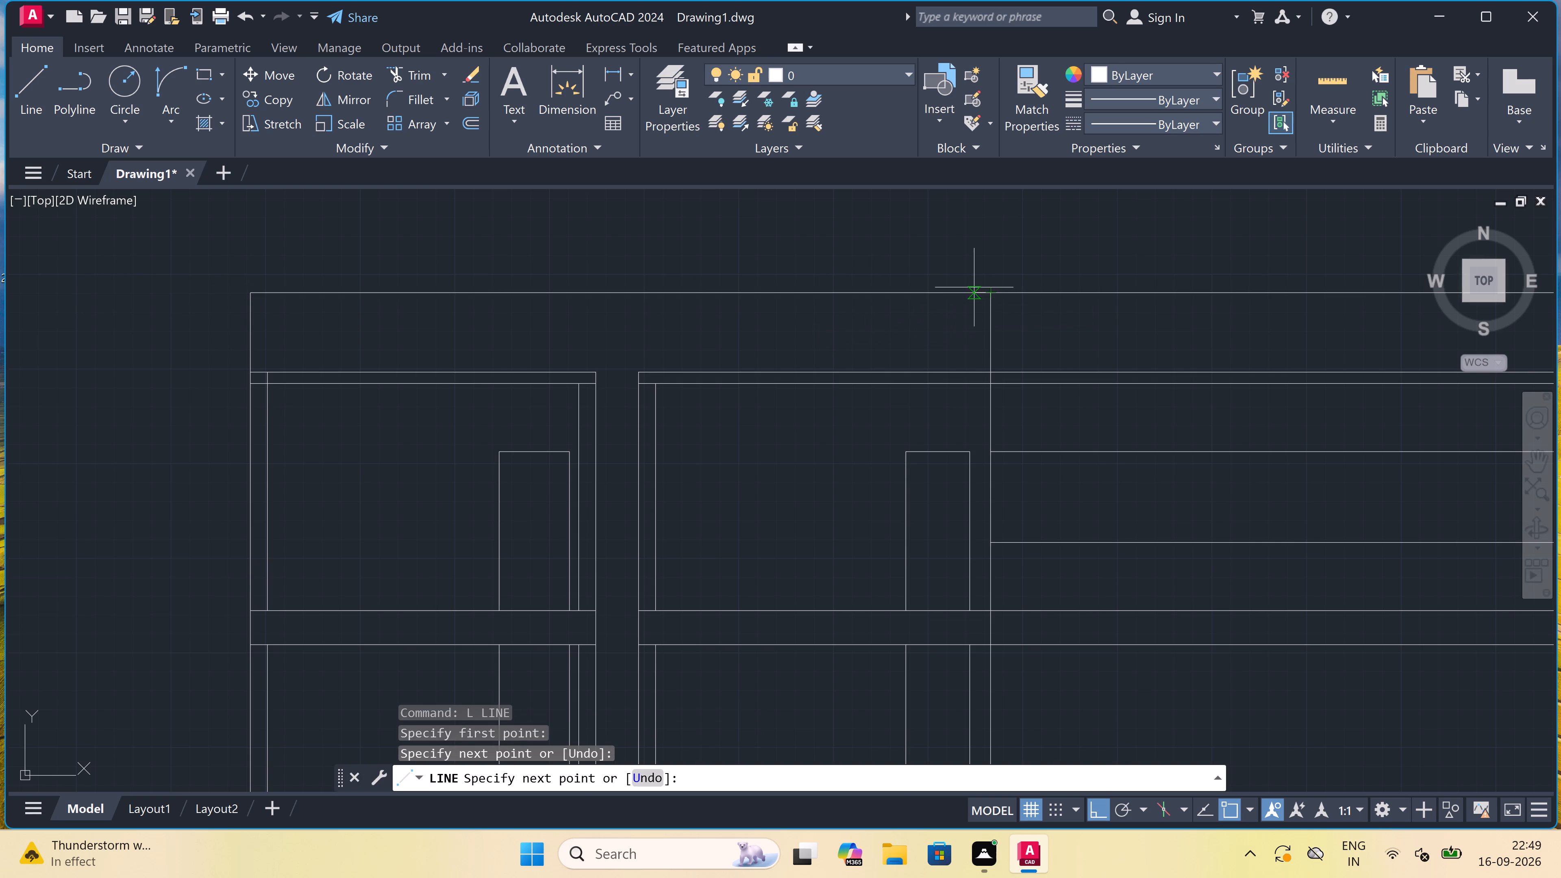
Draw vertical lines from the gap-side corners of both wings' upper slab bands up to the top line.
key(space)
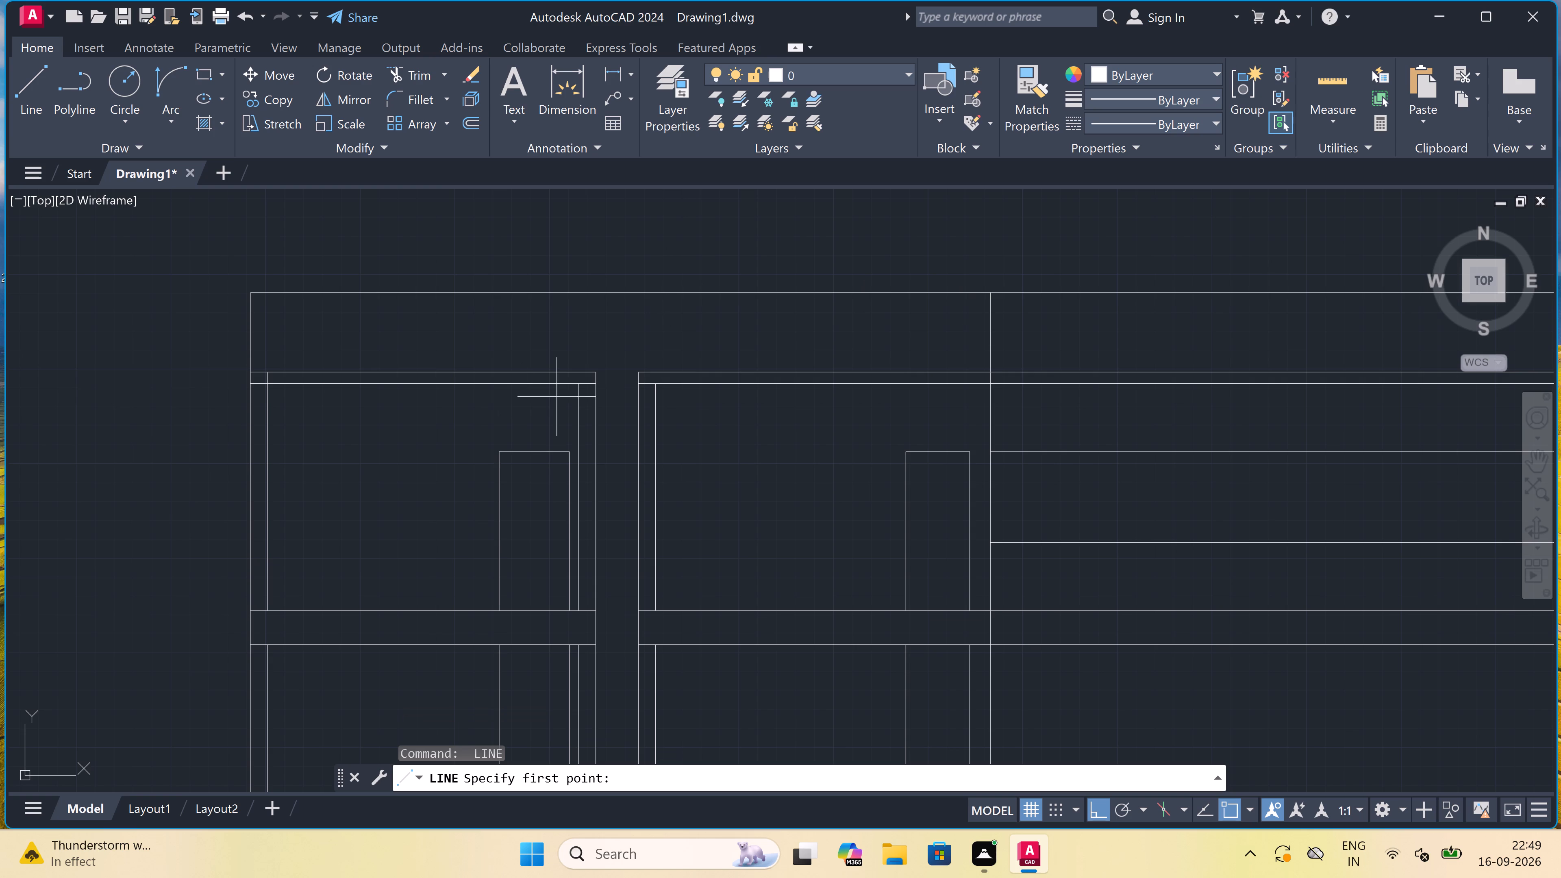
click(595, 383)
double_click(598, 298)
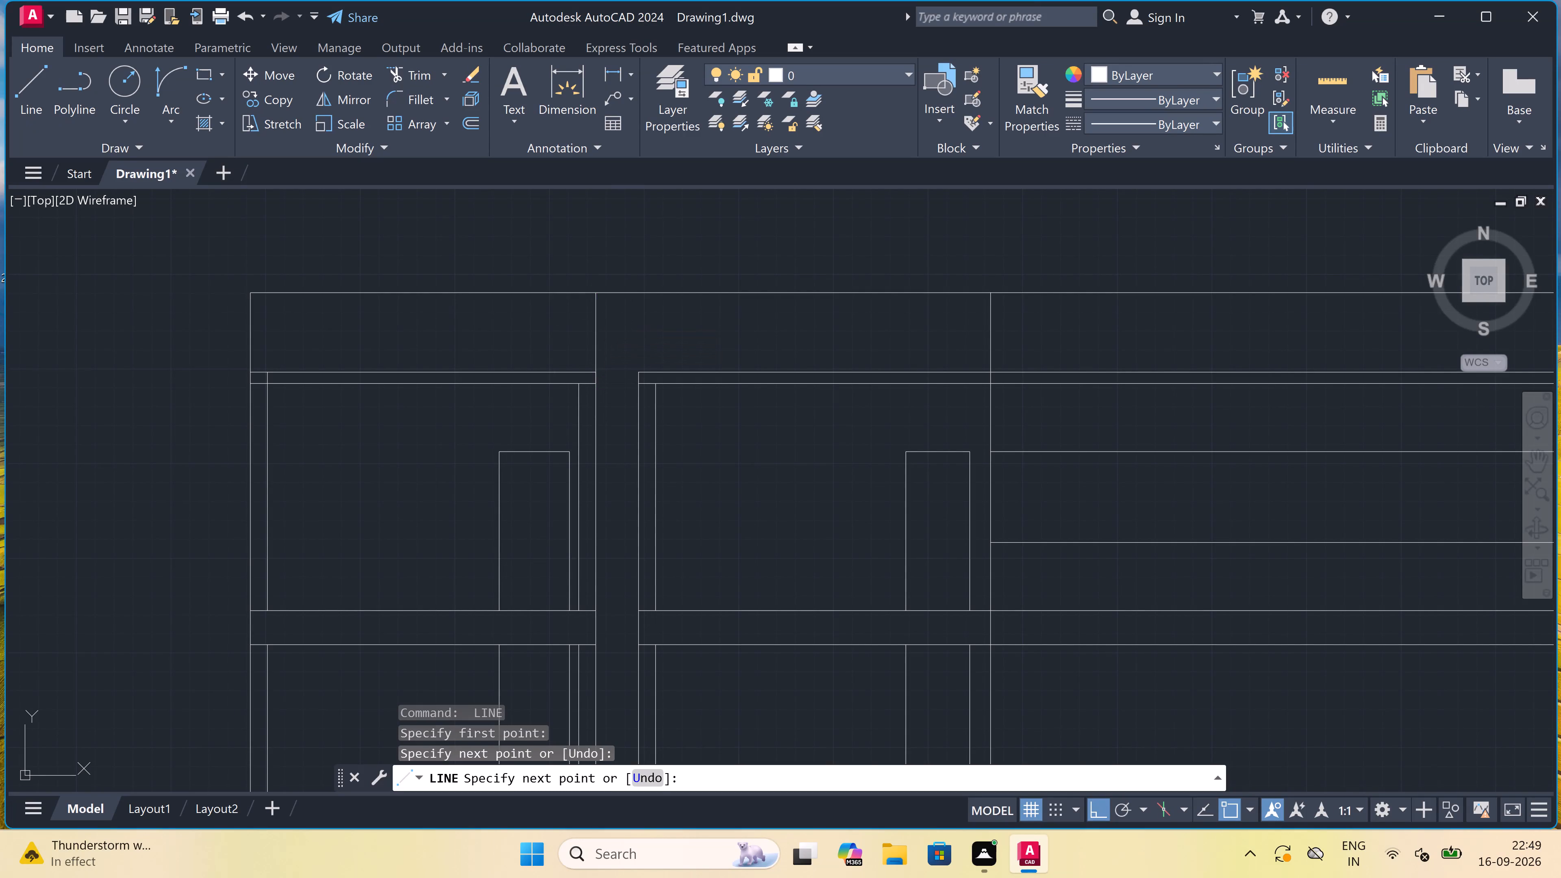
key(Escape)
key(space)
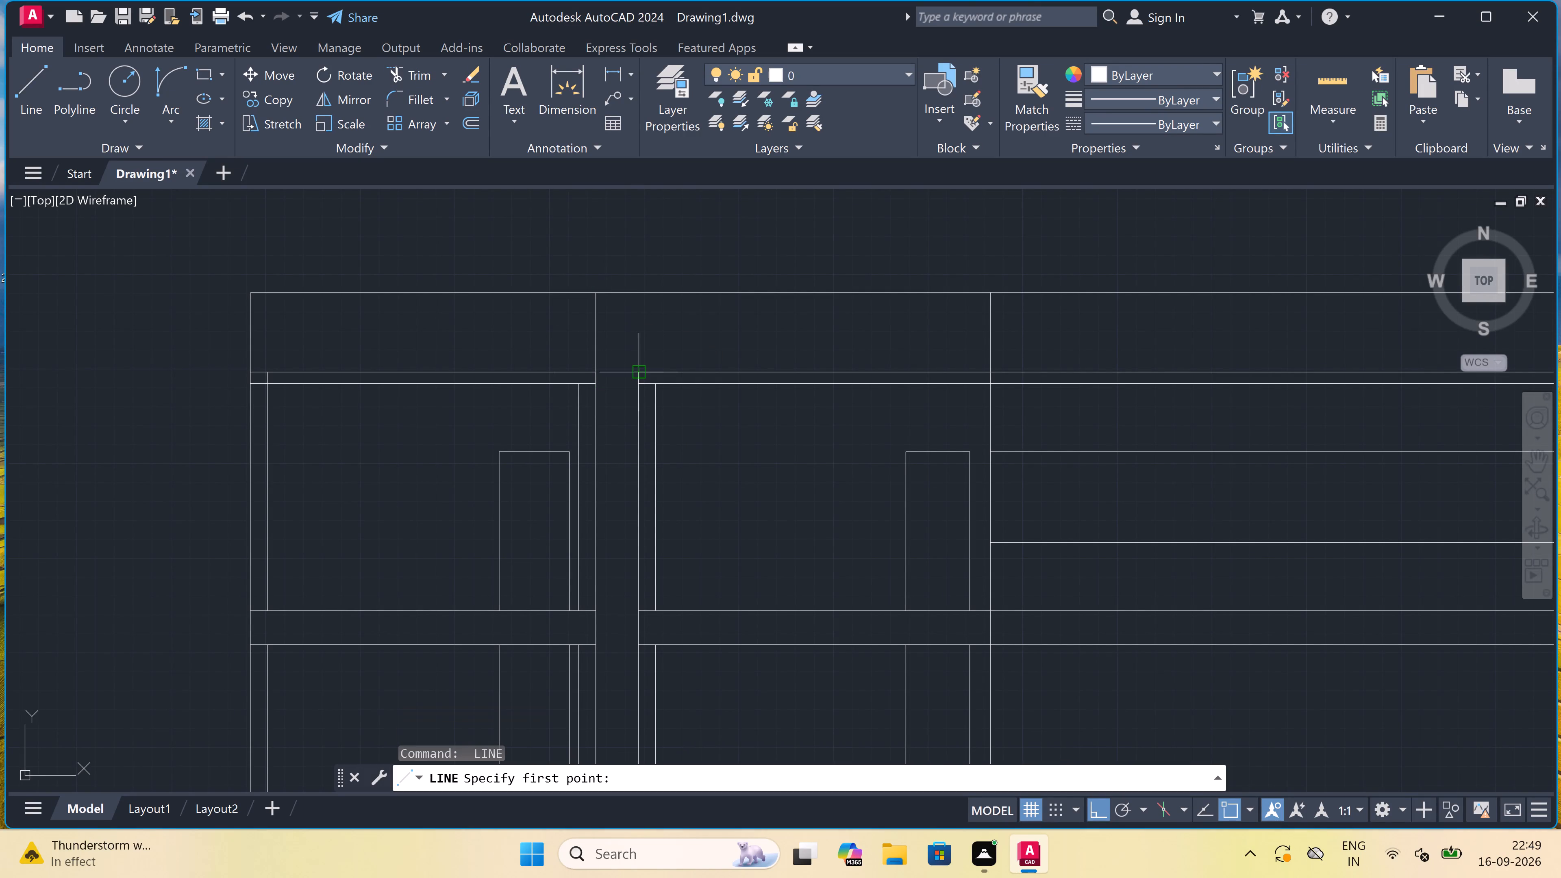
click(643, 379)
click(642, 294)
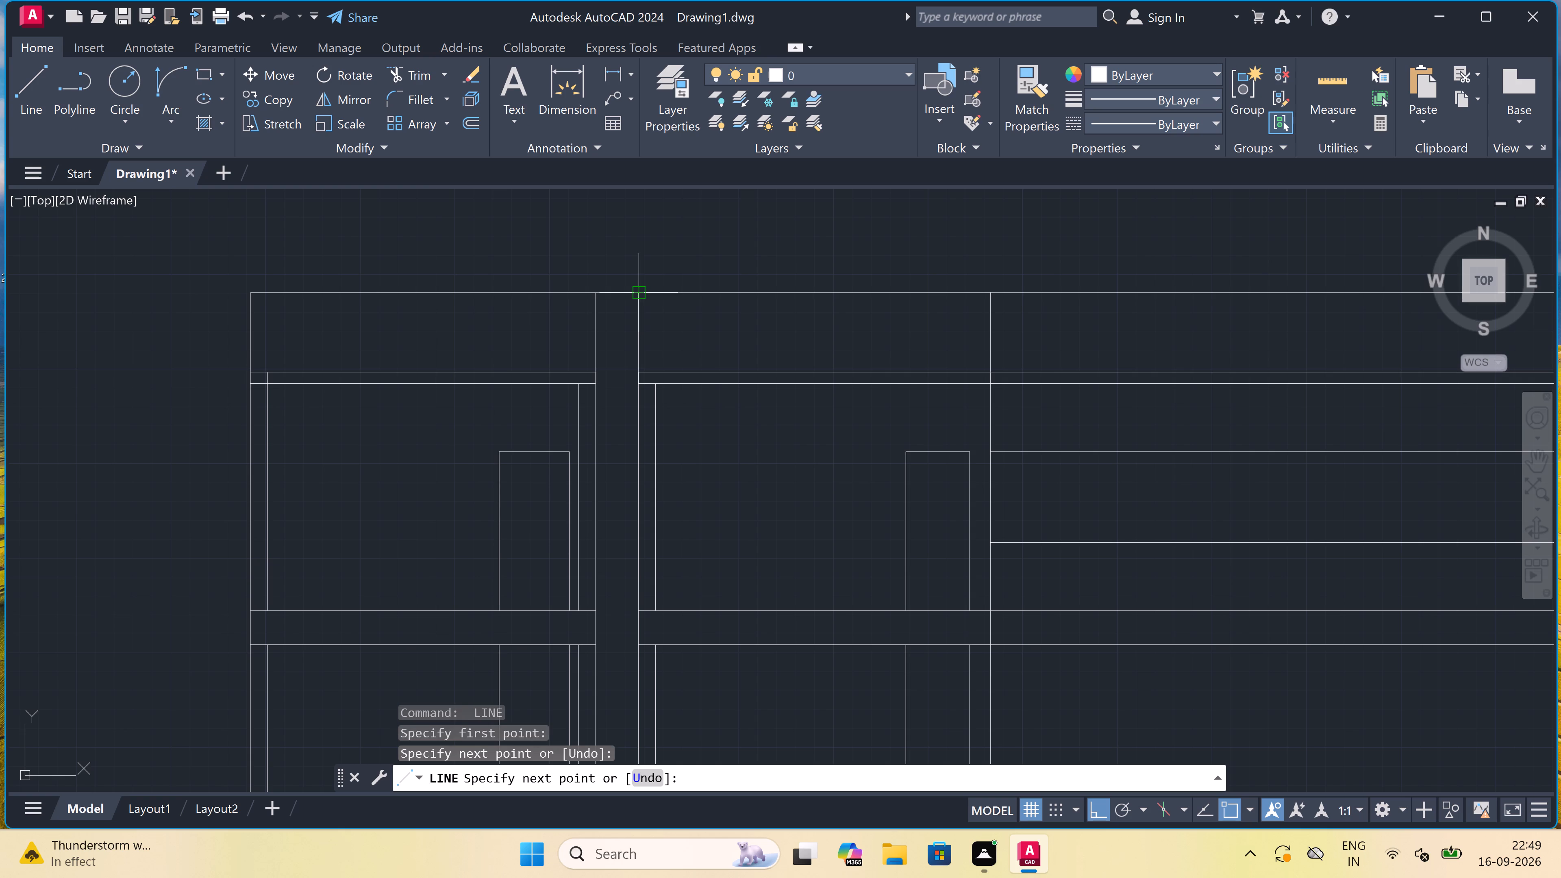
key(Escape)
Trim the top line across the open gap between the two wings.
text(TR)
key(space)
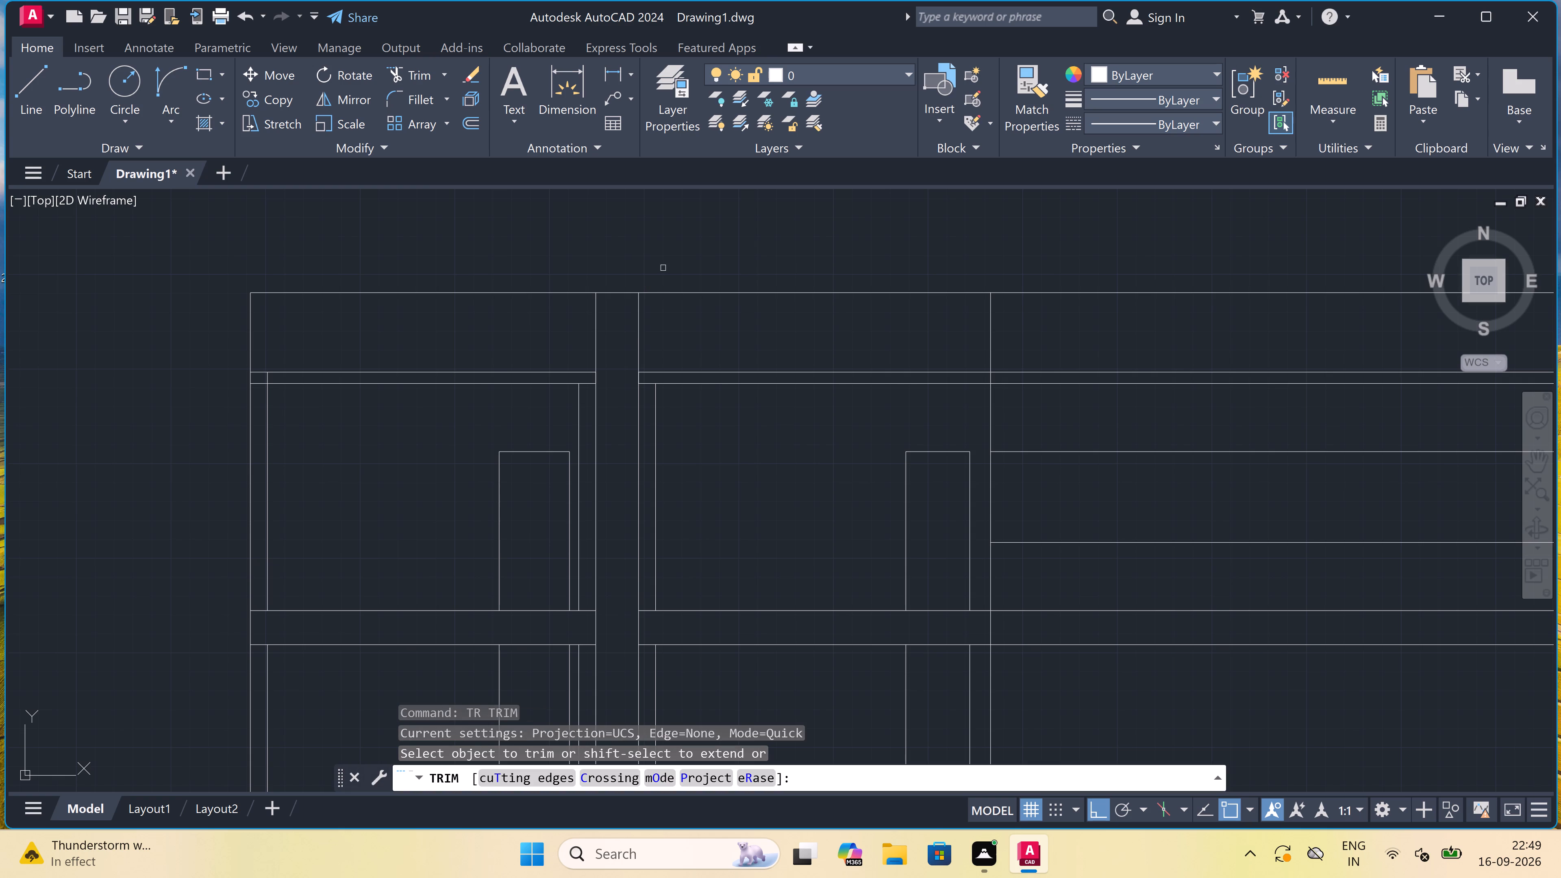
click(616, 296)
click(619, 279)
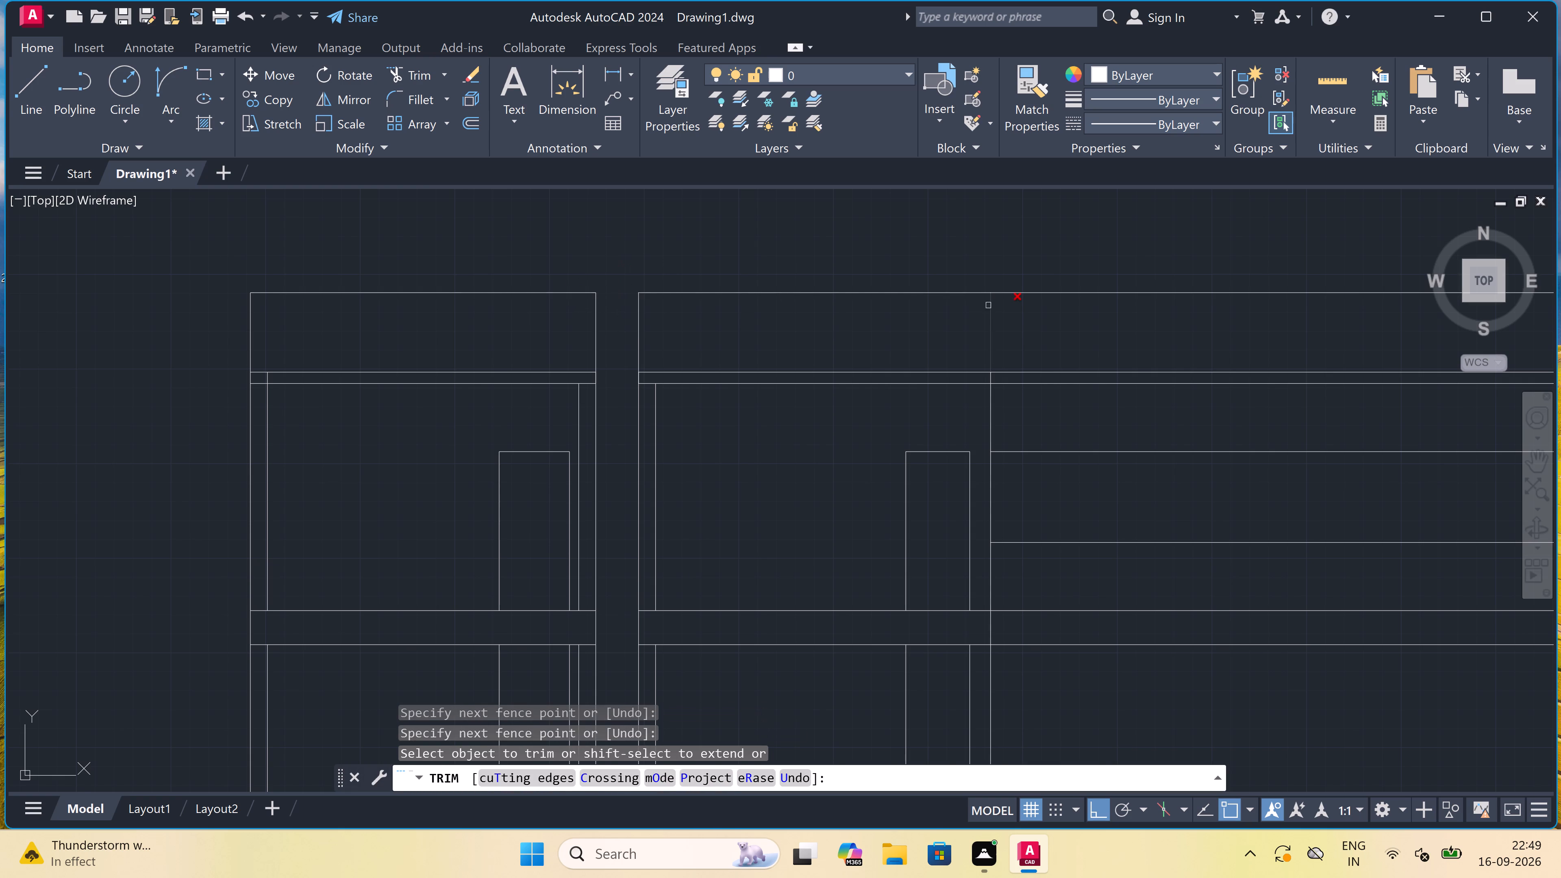
Trim the horizontal slab, parapet and guide lines extending beyond the right wing's outer vertical.
scroll(1011, 304, down, 2)
scroll(1037, 338, up, 2)
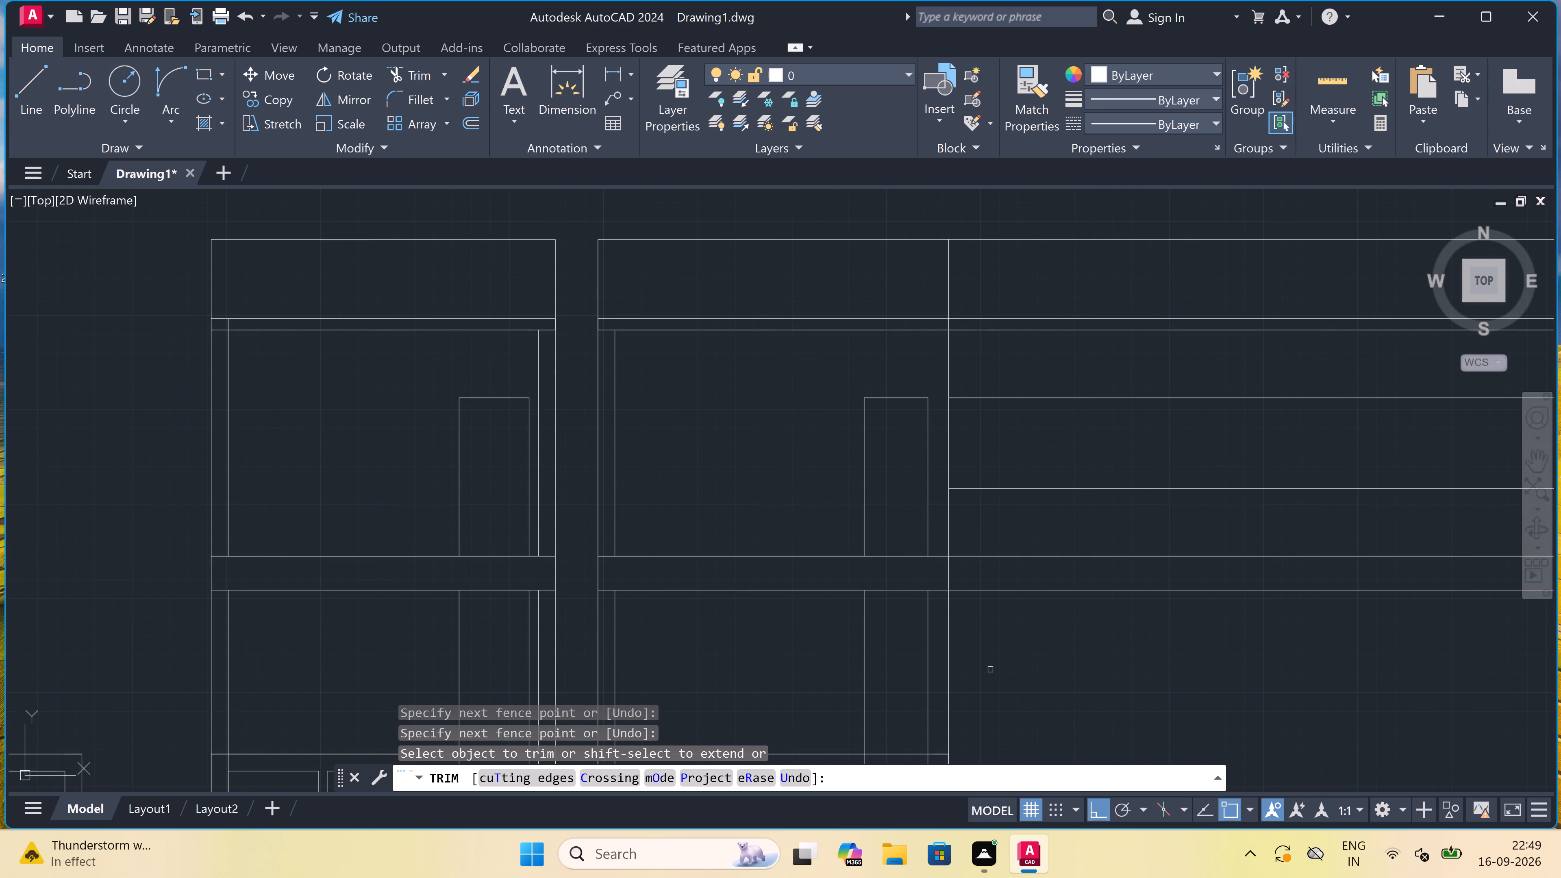
drag(1007, 628, 1008, 622)
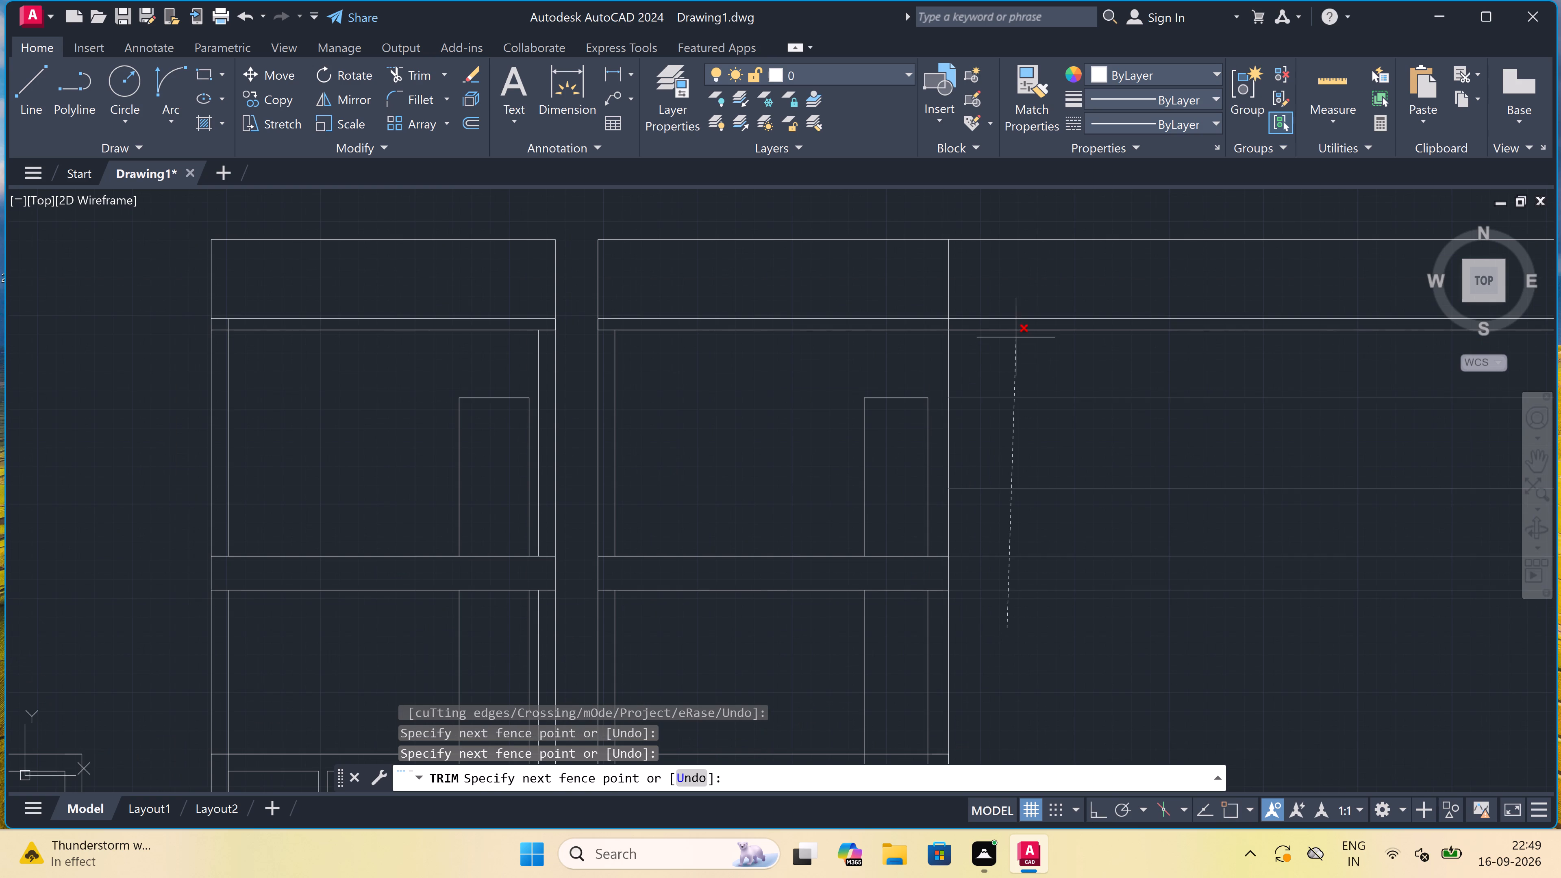
scroll(1016, 334, down, 2)
click(1012, 285)
scroll(1012, 285, down, 2)
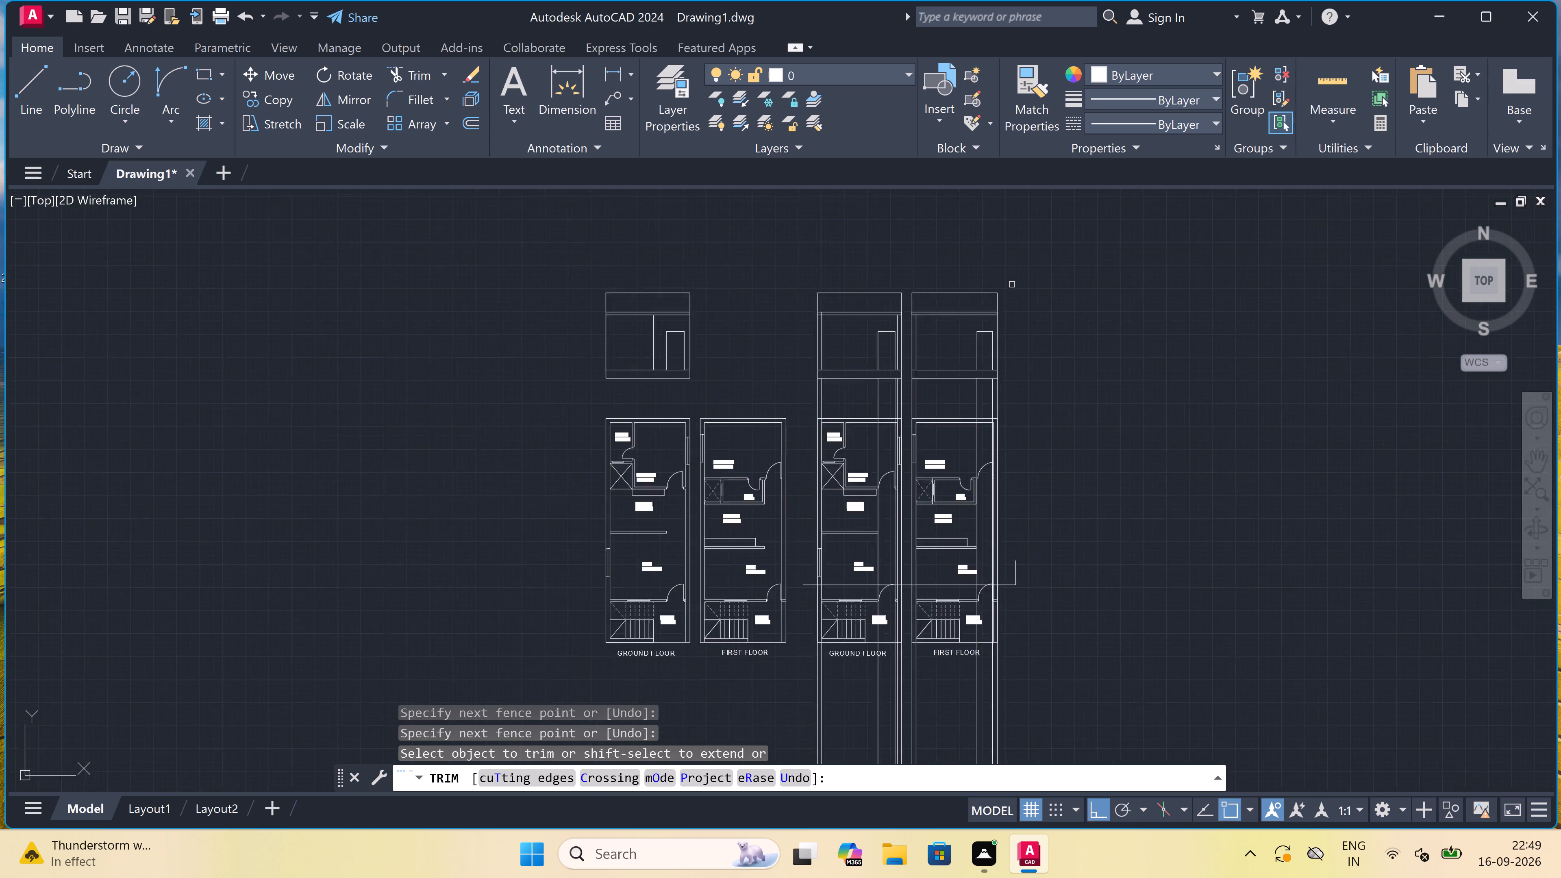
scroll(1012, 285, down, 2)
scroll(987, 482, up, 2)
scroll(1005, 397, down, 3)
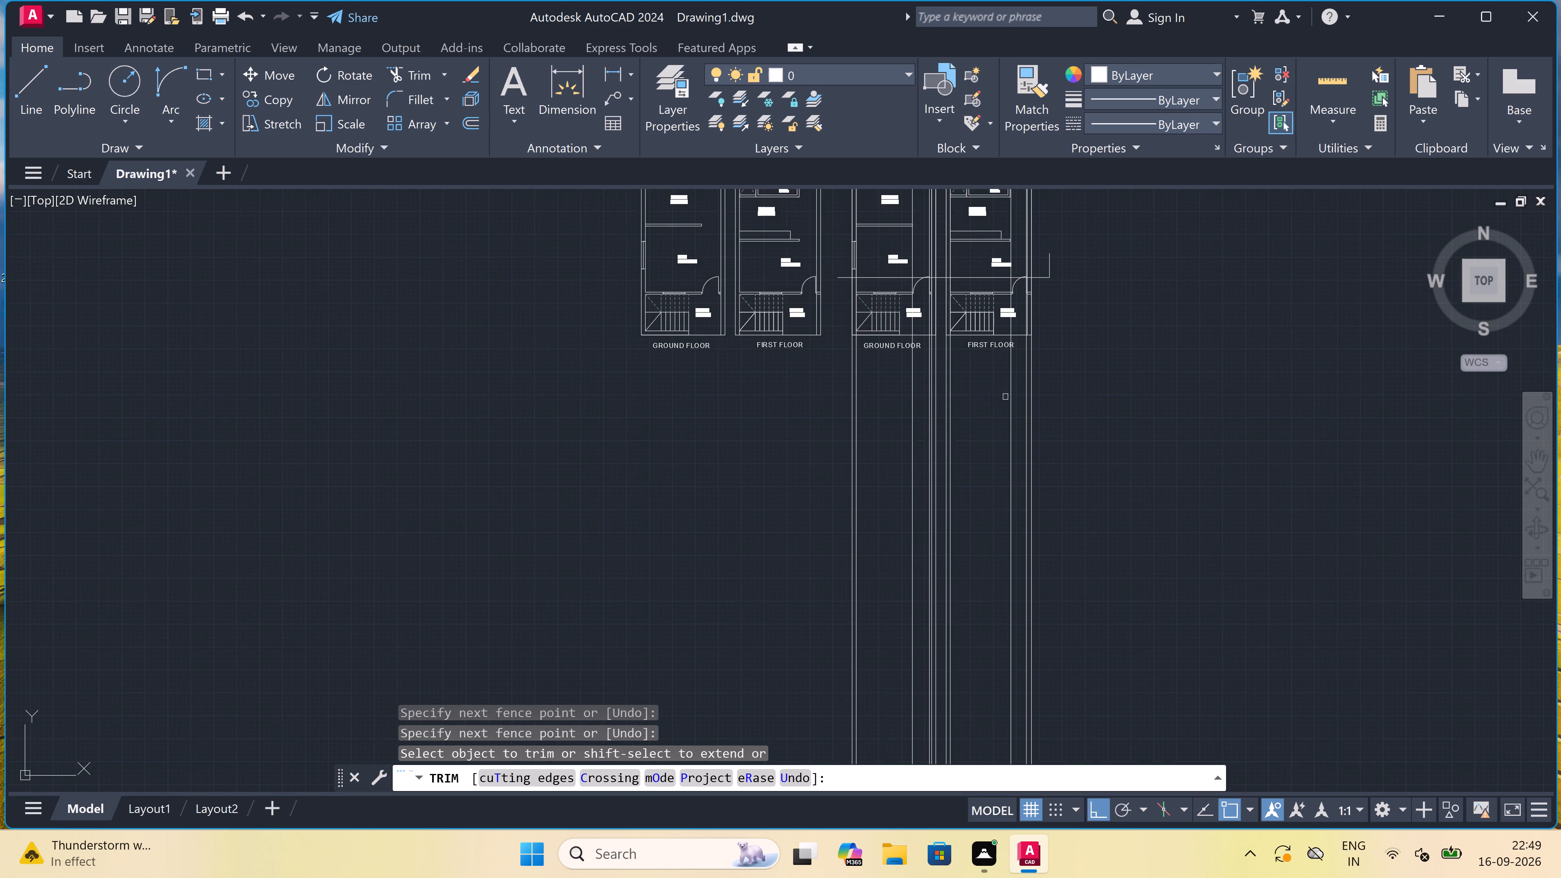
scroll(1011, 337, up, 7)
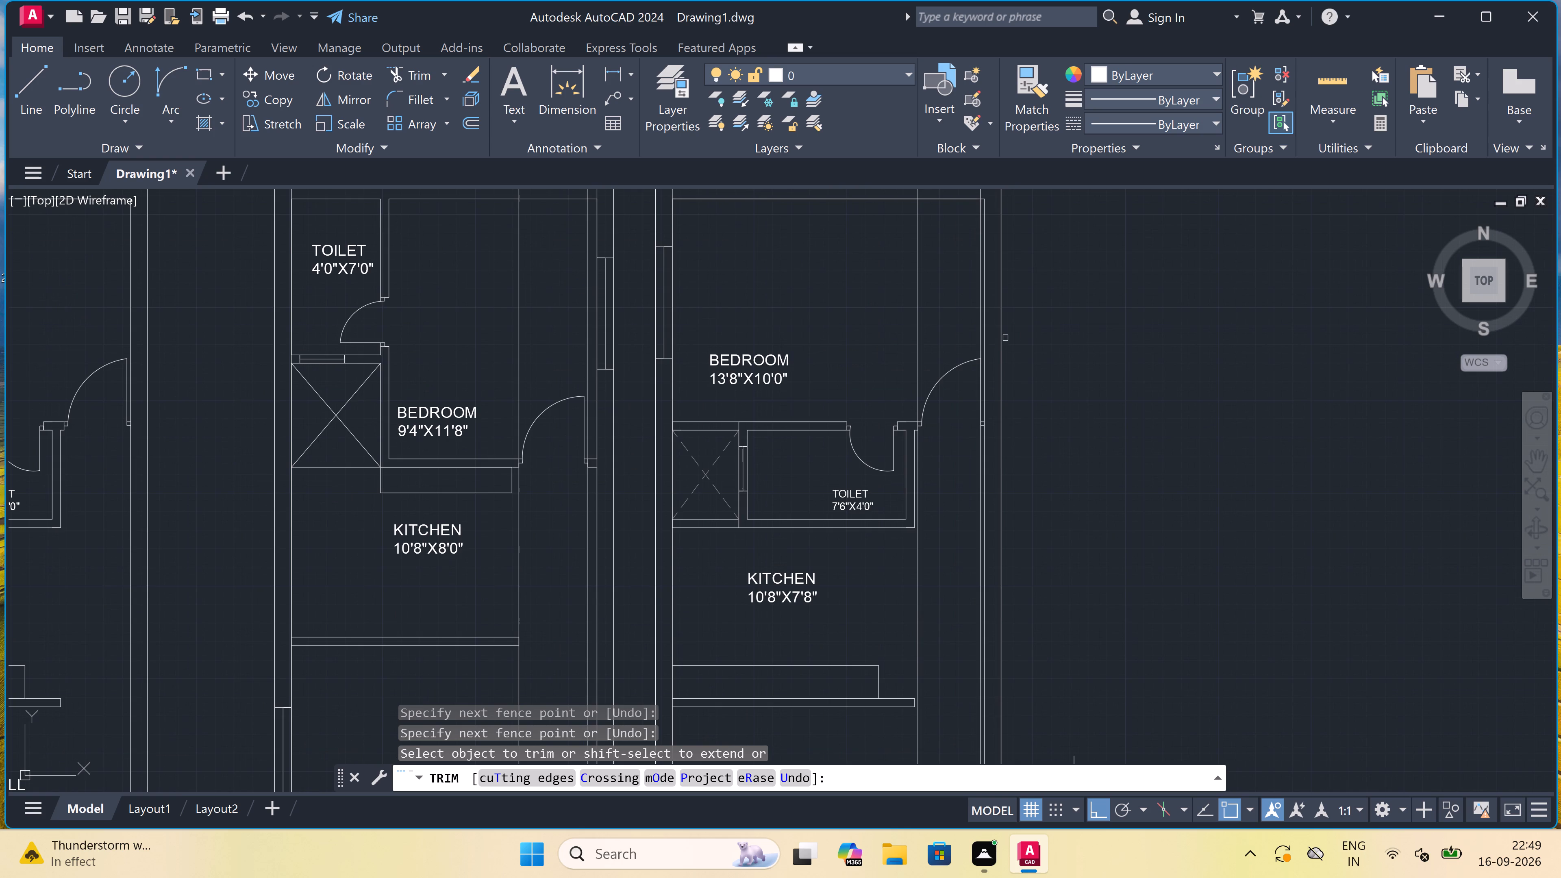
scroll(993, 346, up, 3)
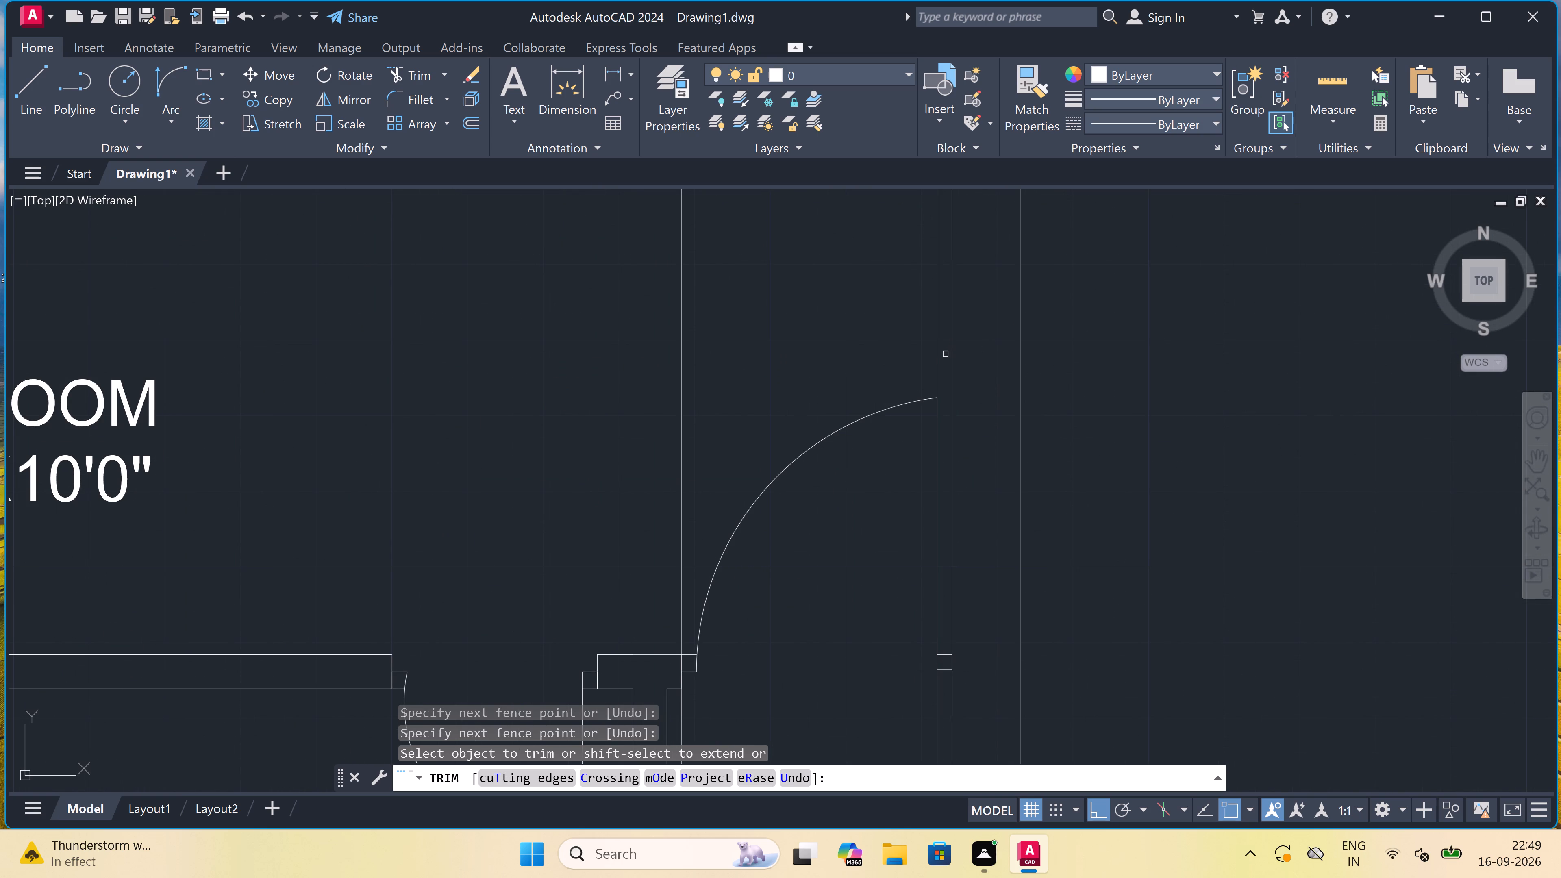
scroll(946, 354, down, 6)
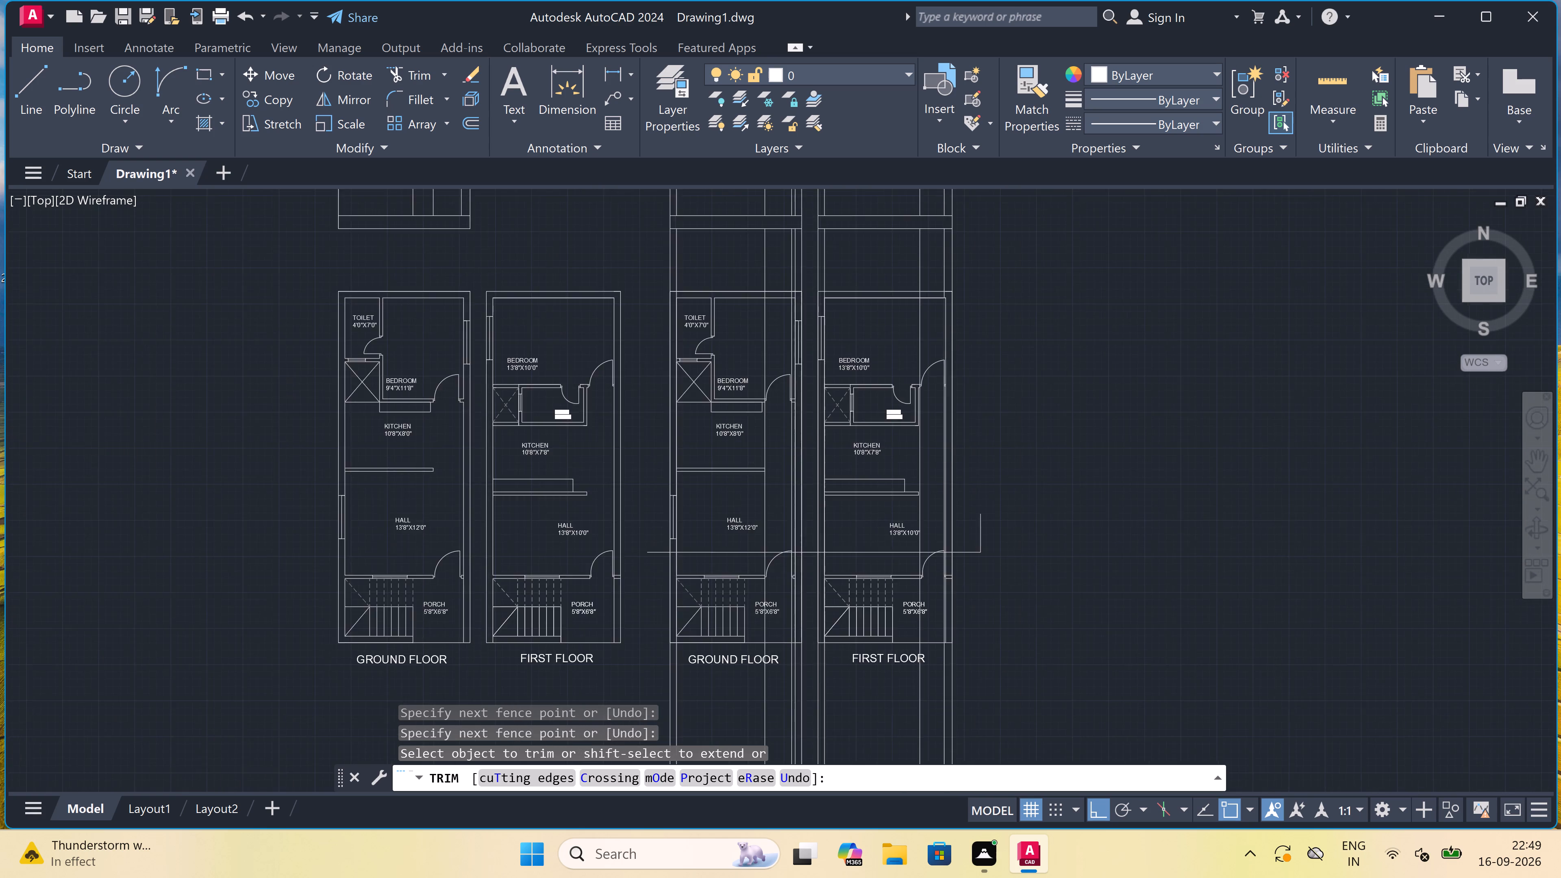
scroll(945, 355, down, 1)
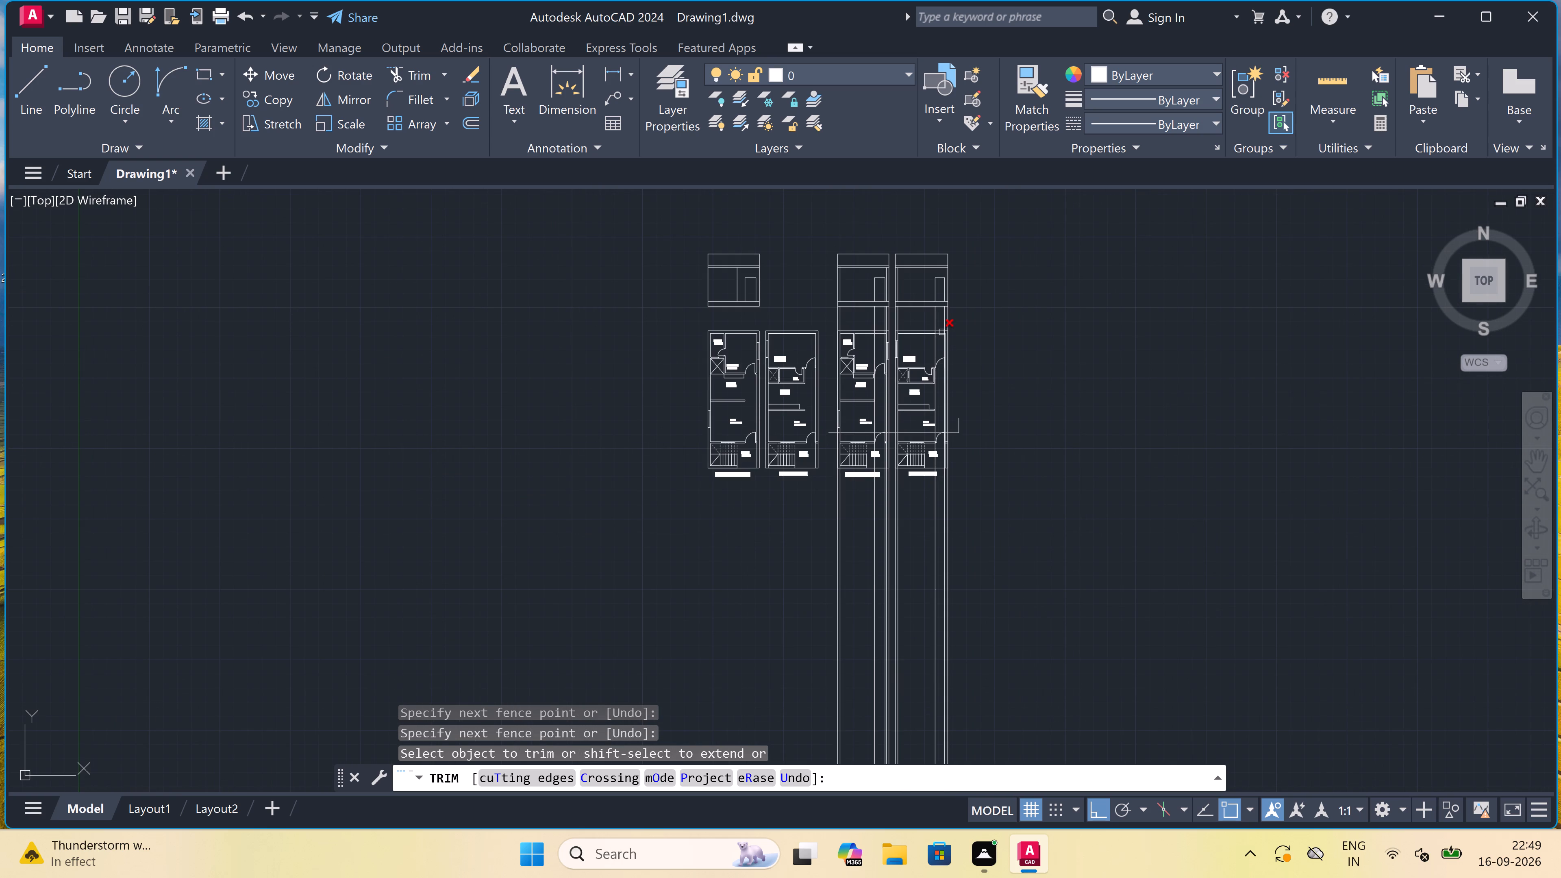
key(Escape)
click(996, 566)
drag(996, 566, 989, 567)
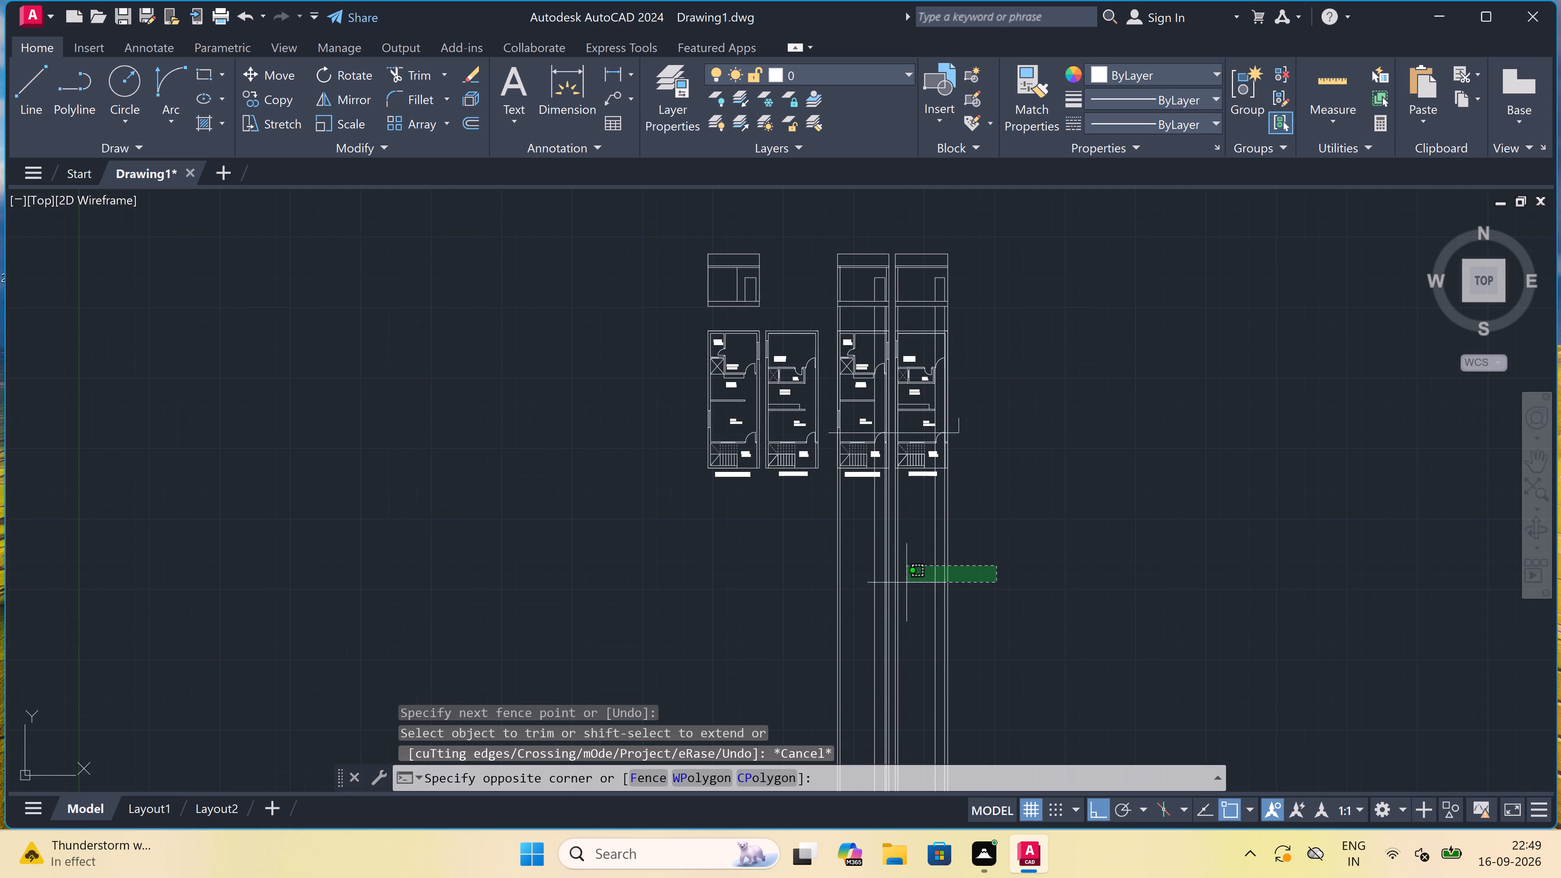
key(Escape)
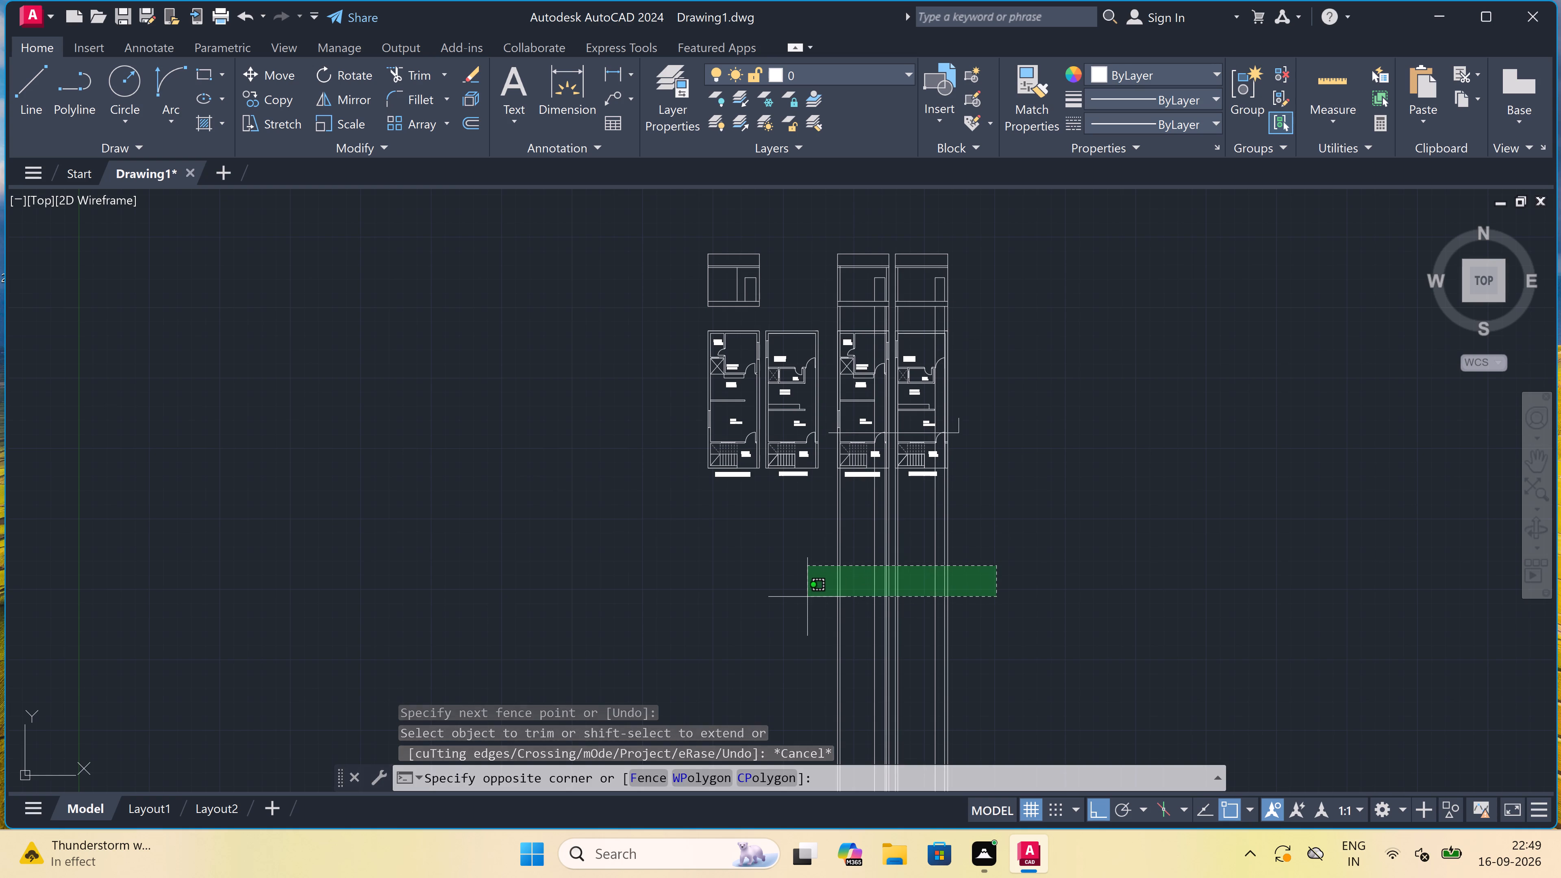
Trim all vertical lines in the space between both wings' lower slab bands and the floor plans below.
scroll(874, 283, up, 3)
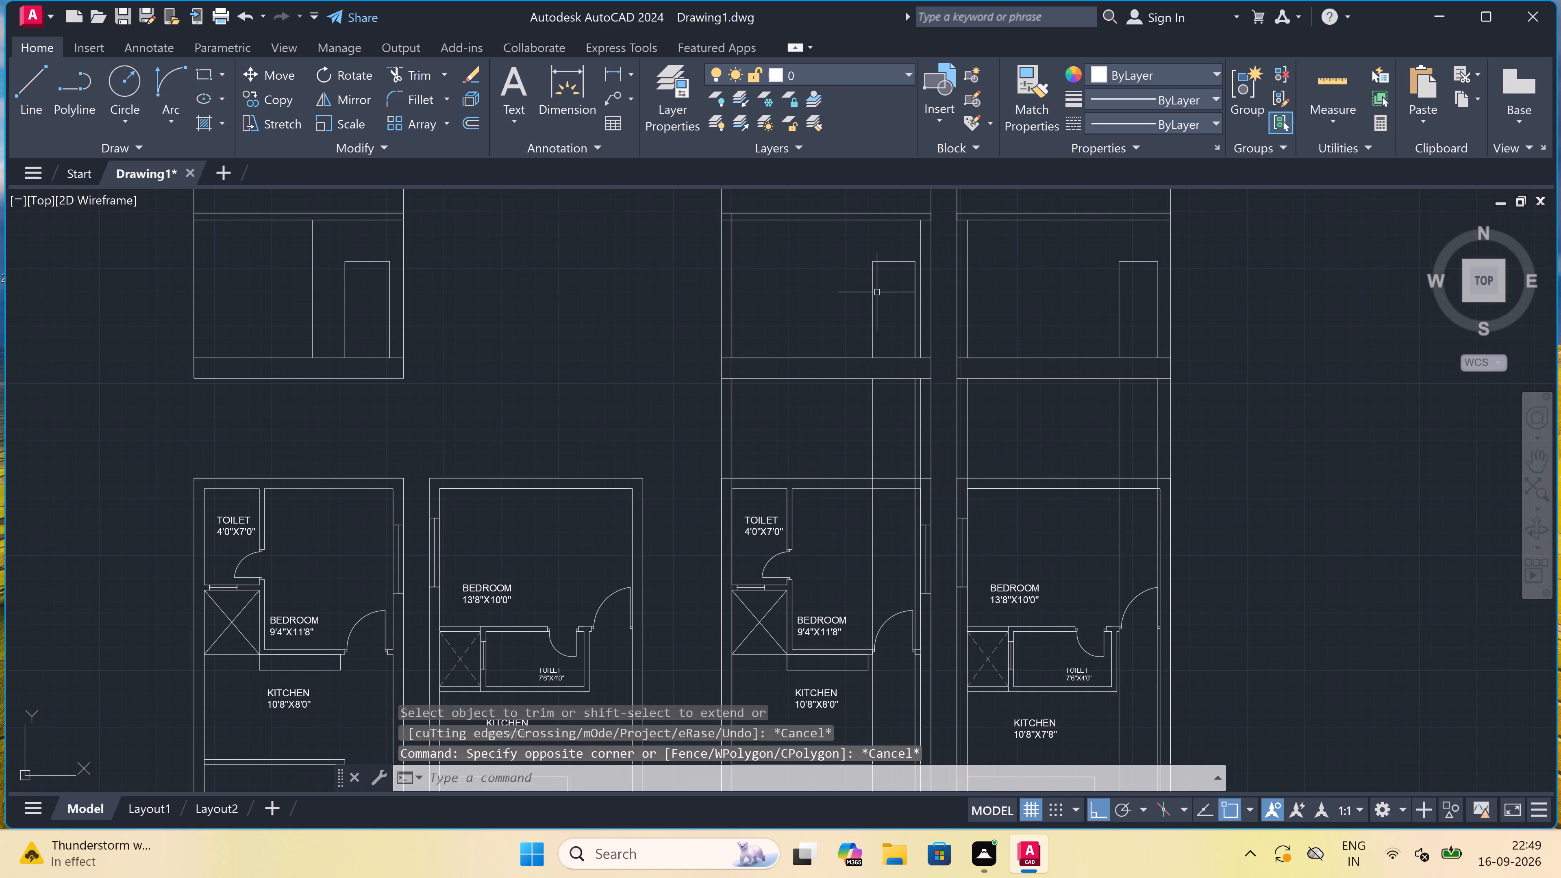
text(TR)
key(space)
click(1201, 426)
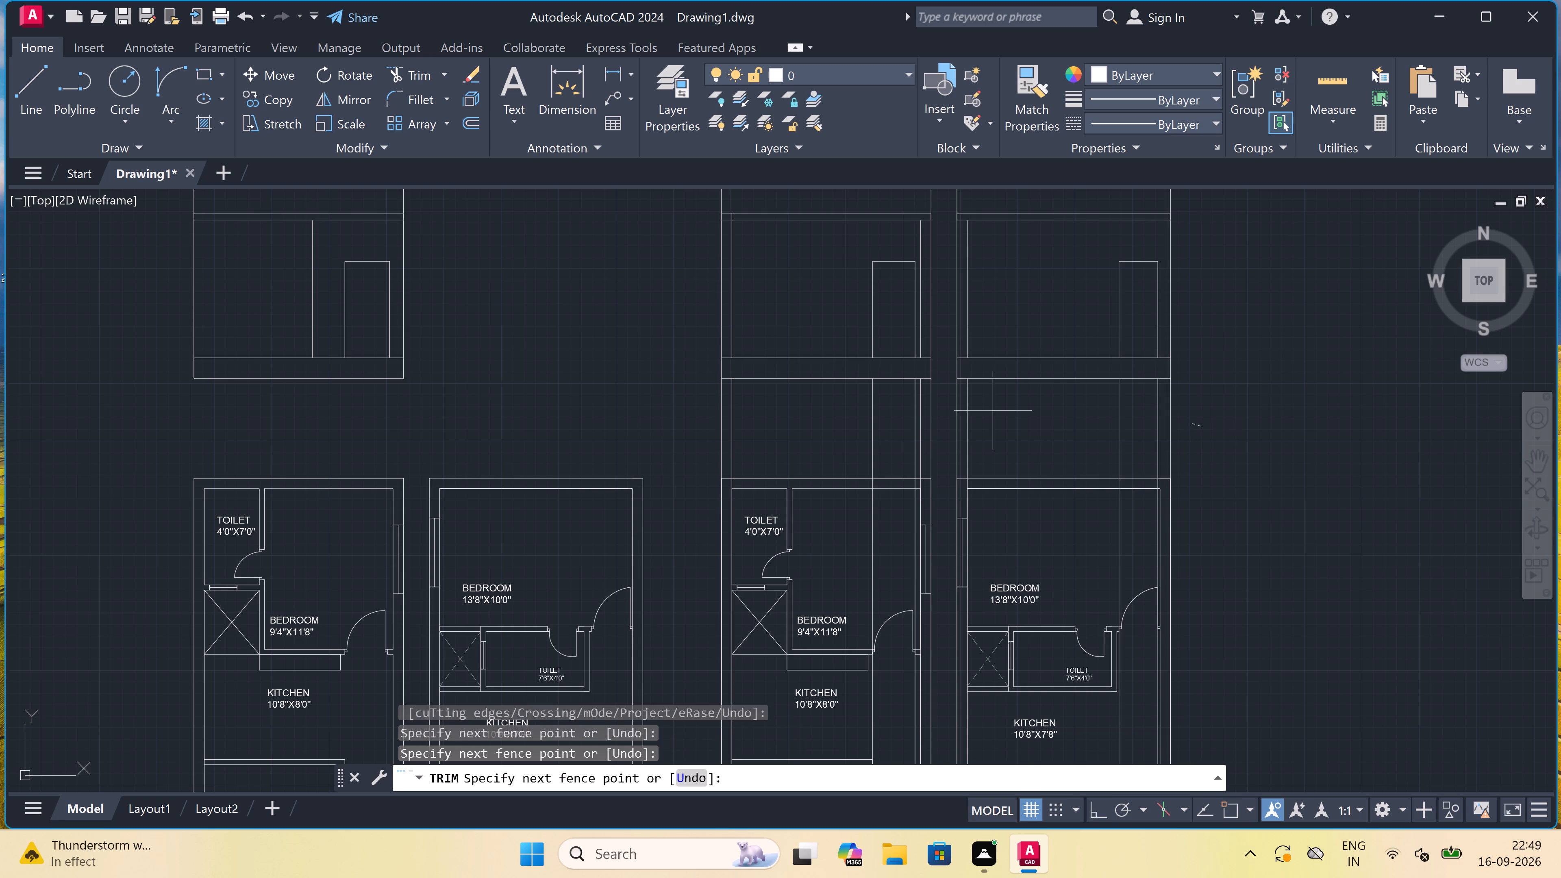
click(705, 412)
scroll(706, 382, down, 3)
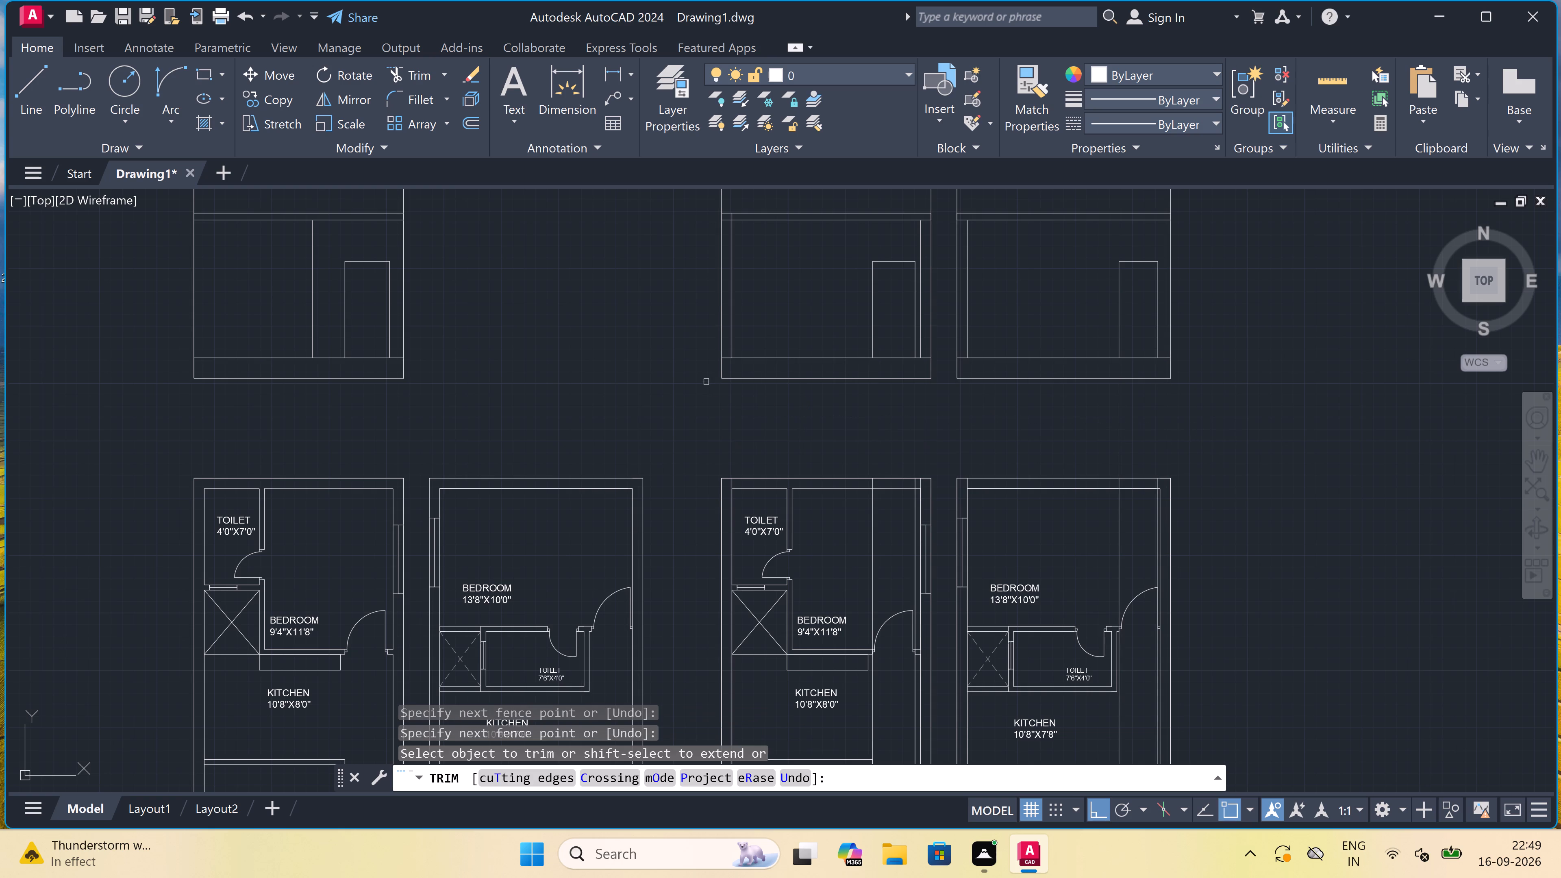
scroll(706, 382, down, 1)
scroll(602, 567, up, 1)
key(Escape)
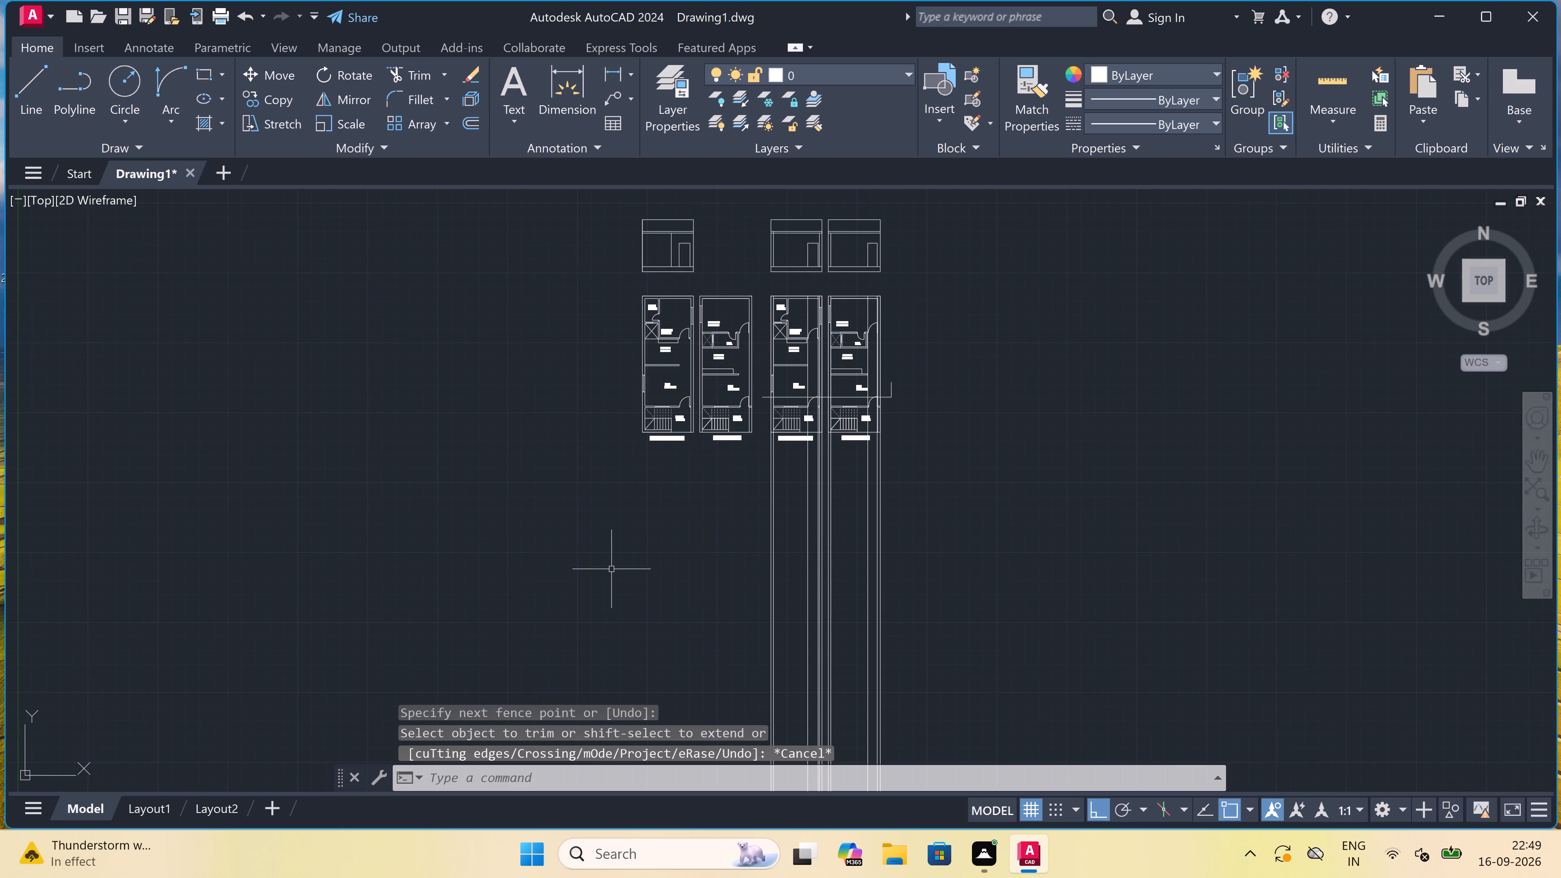
Erase the leftover vertical projection lines running down through the two copied floor plans and below them.
double_click(902, 520)
click(741, 592)
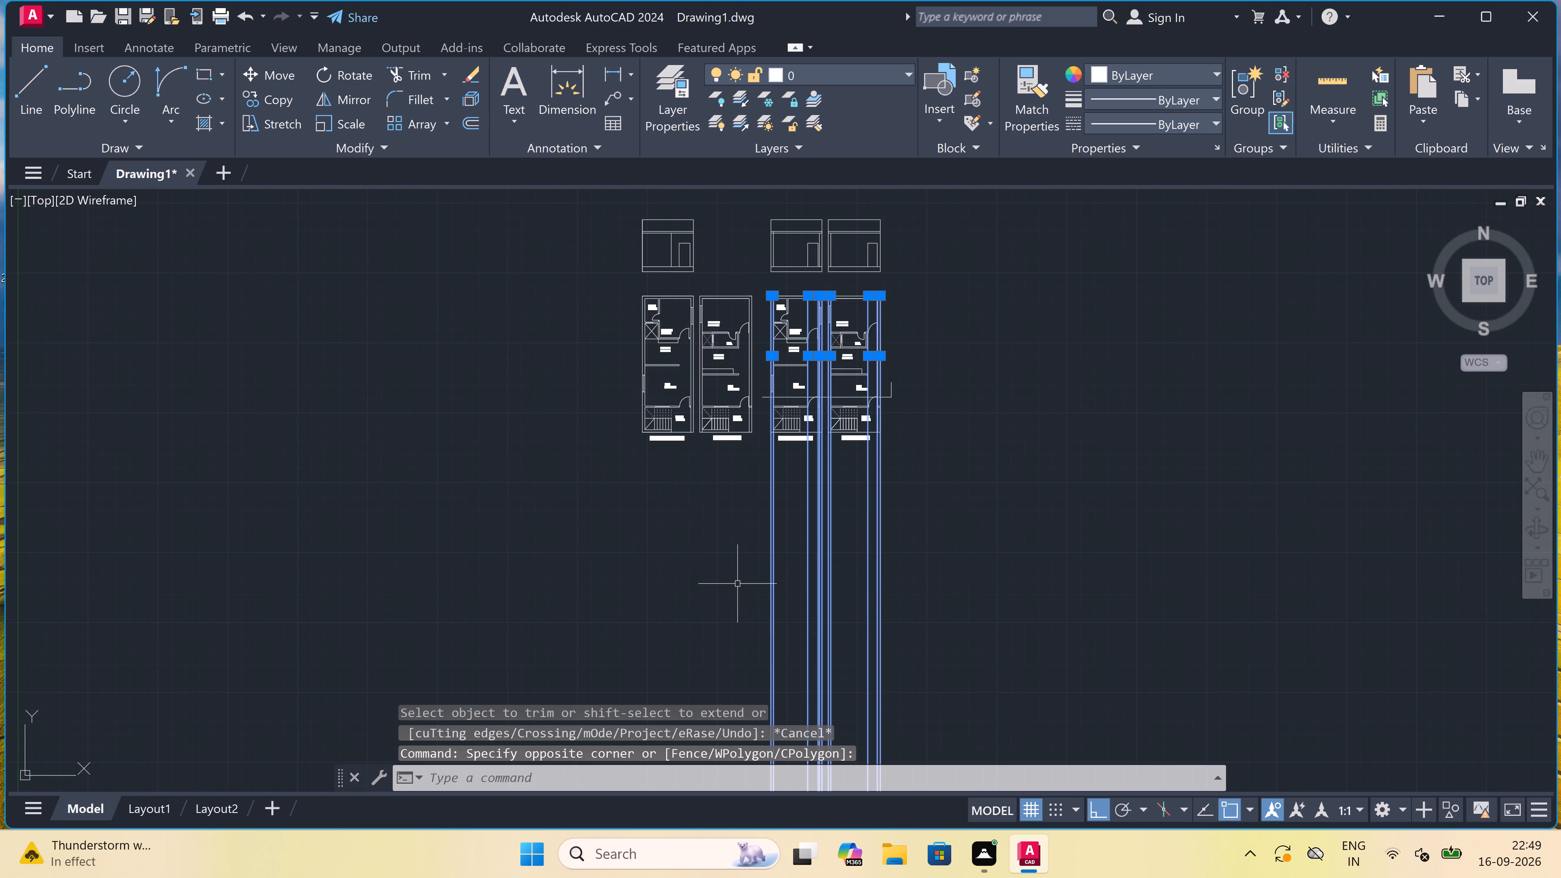
key(Delete)
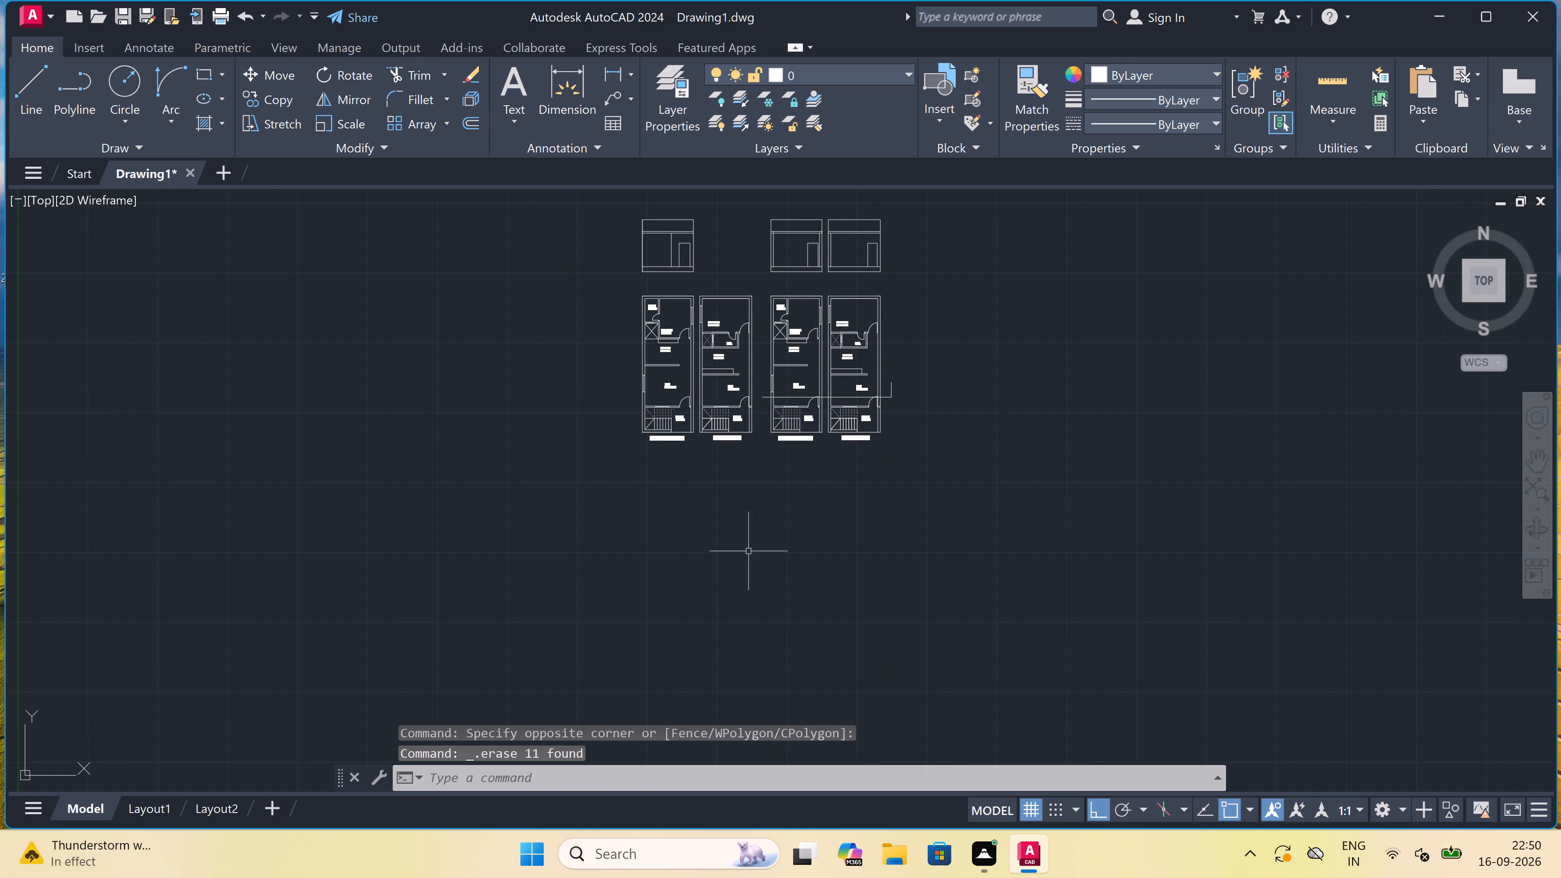
Place vertical construction lines through the jamb corner, inner wall face and outer wall face at the copied first floor plan's bedroom door.
scroll(861, 345, up, 3)
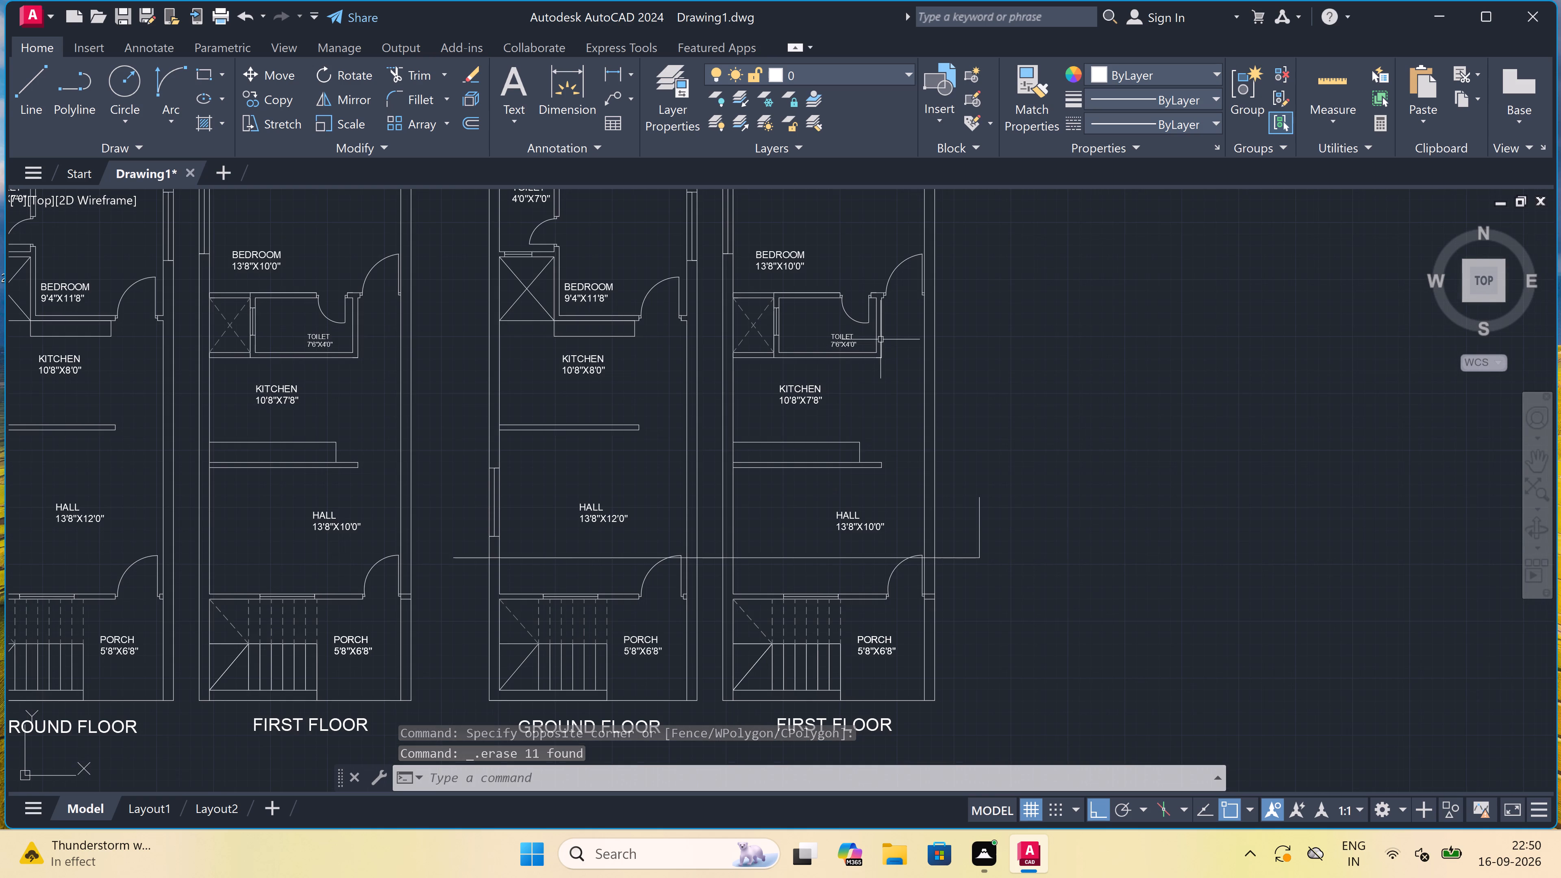
scroll(929, 266, up, 4)
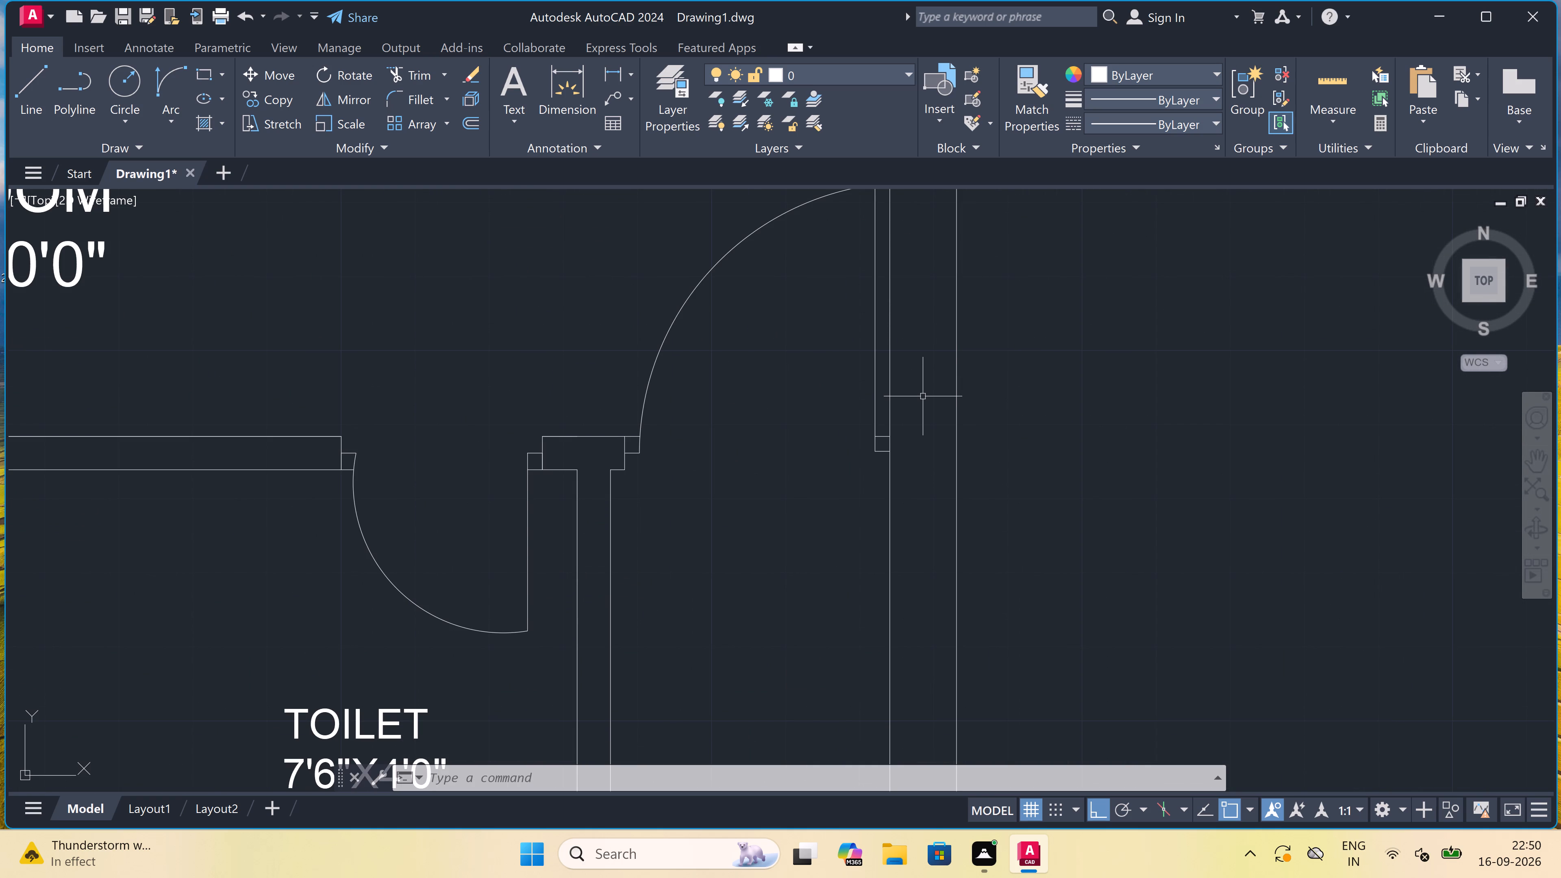
text(XL)
key(space)
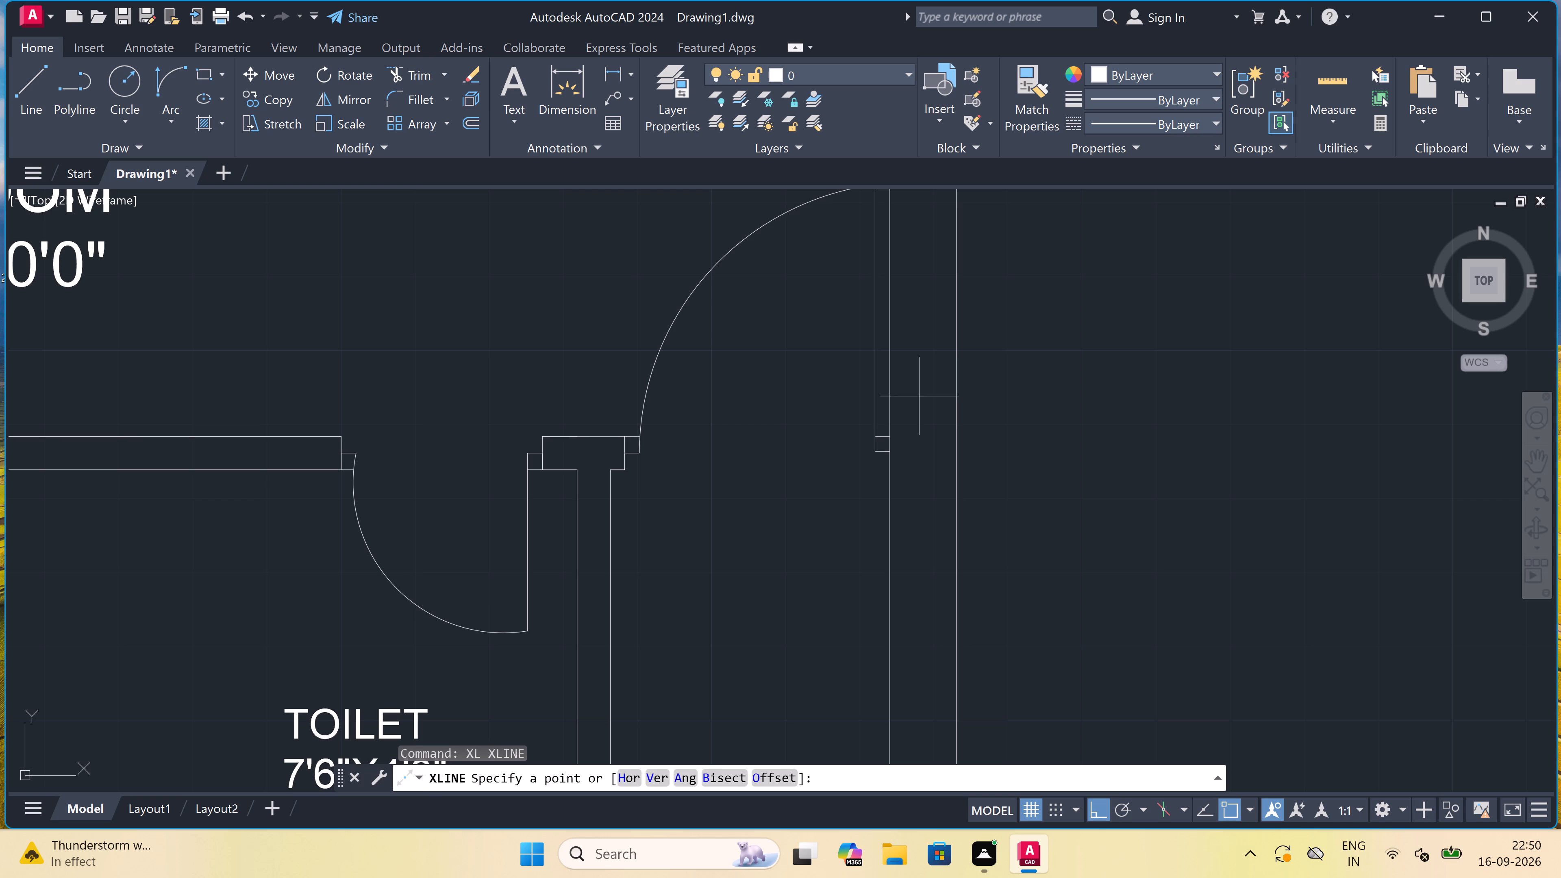
click(654, 776)
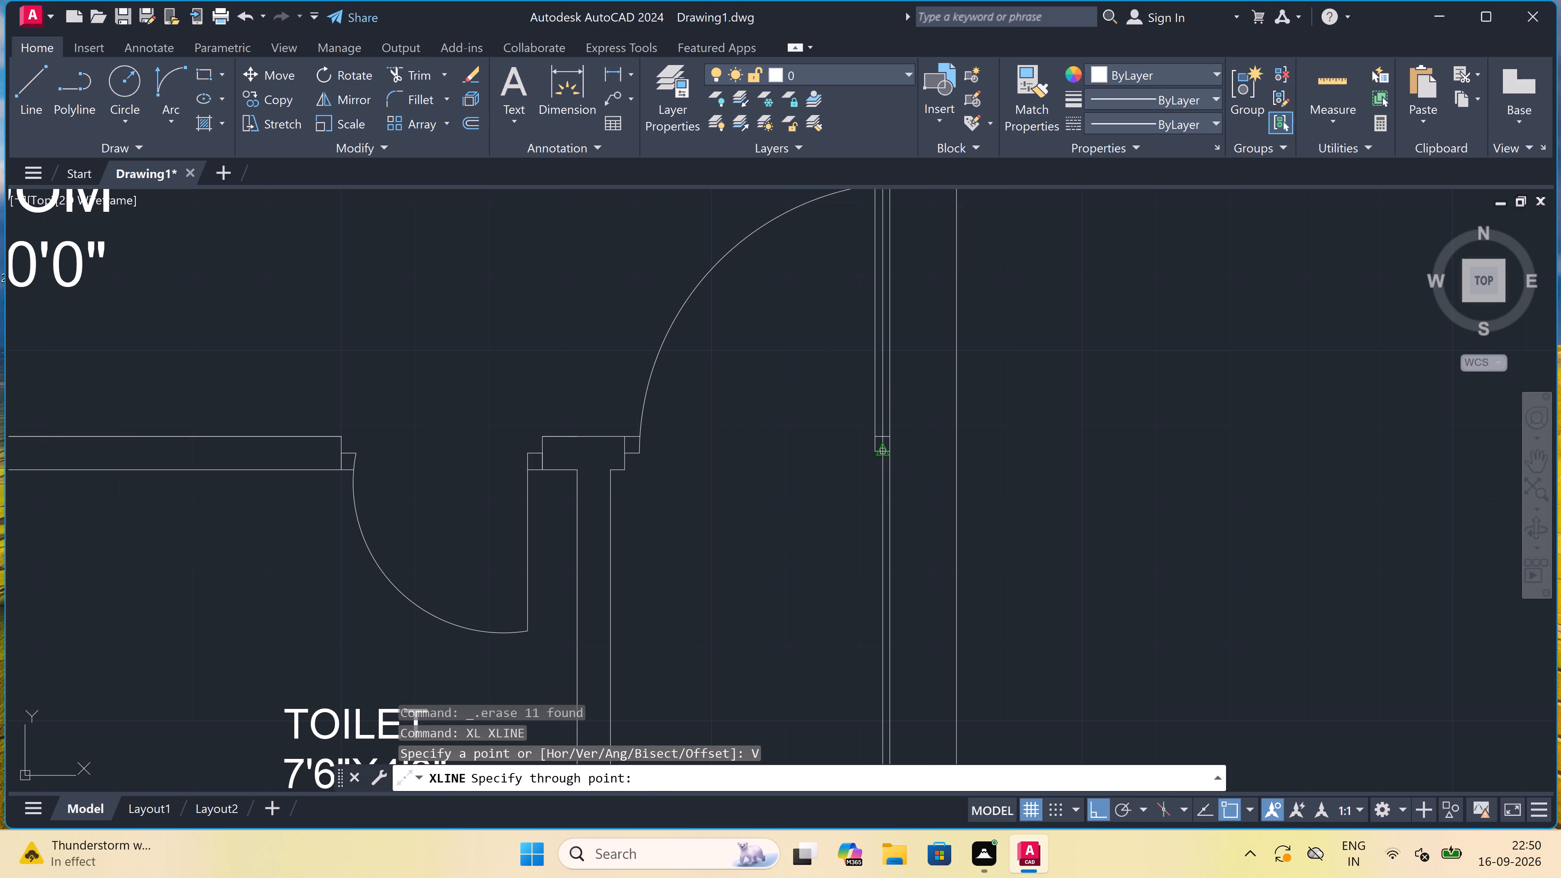
scroll(878, 457, up, 2)
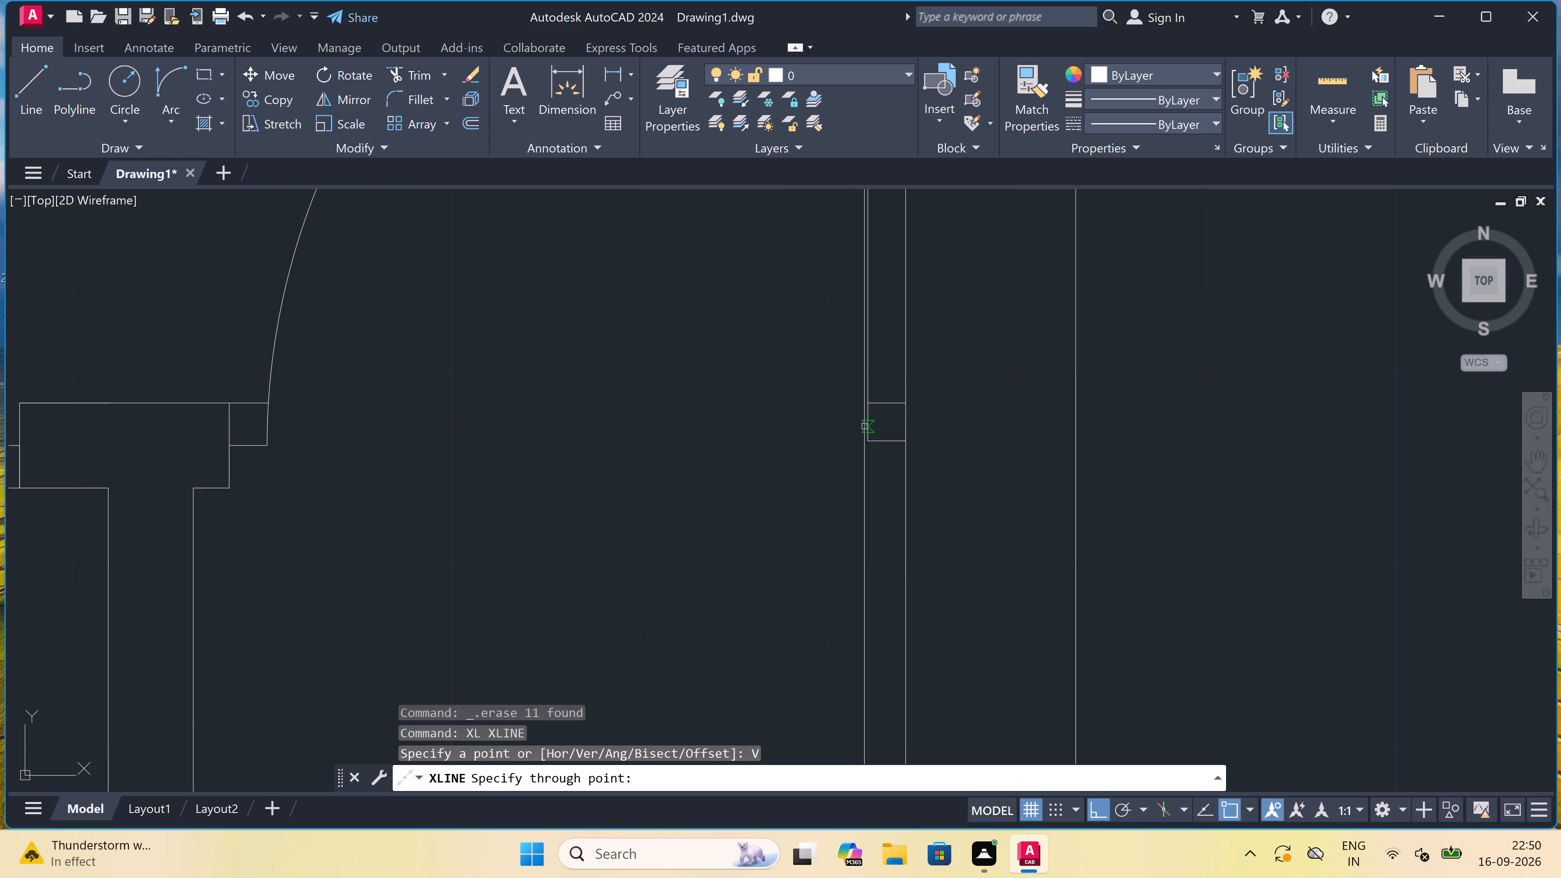
click(866, 436)
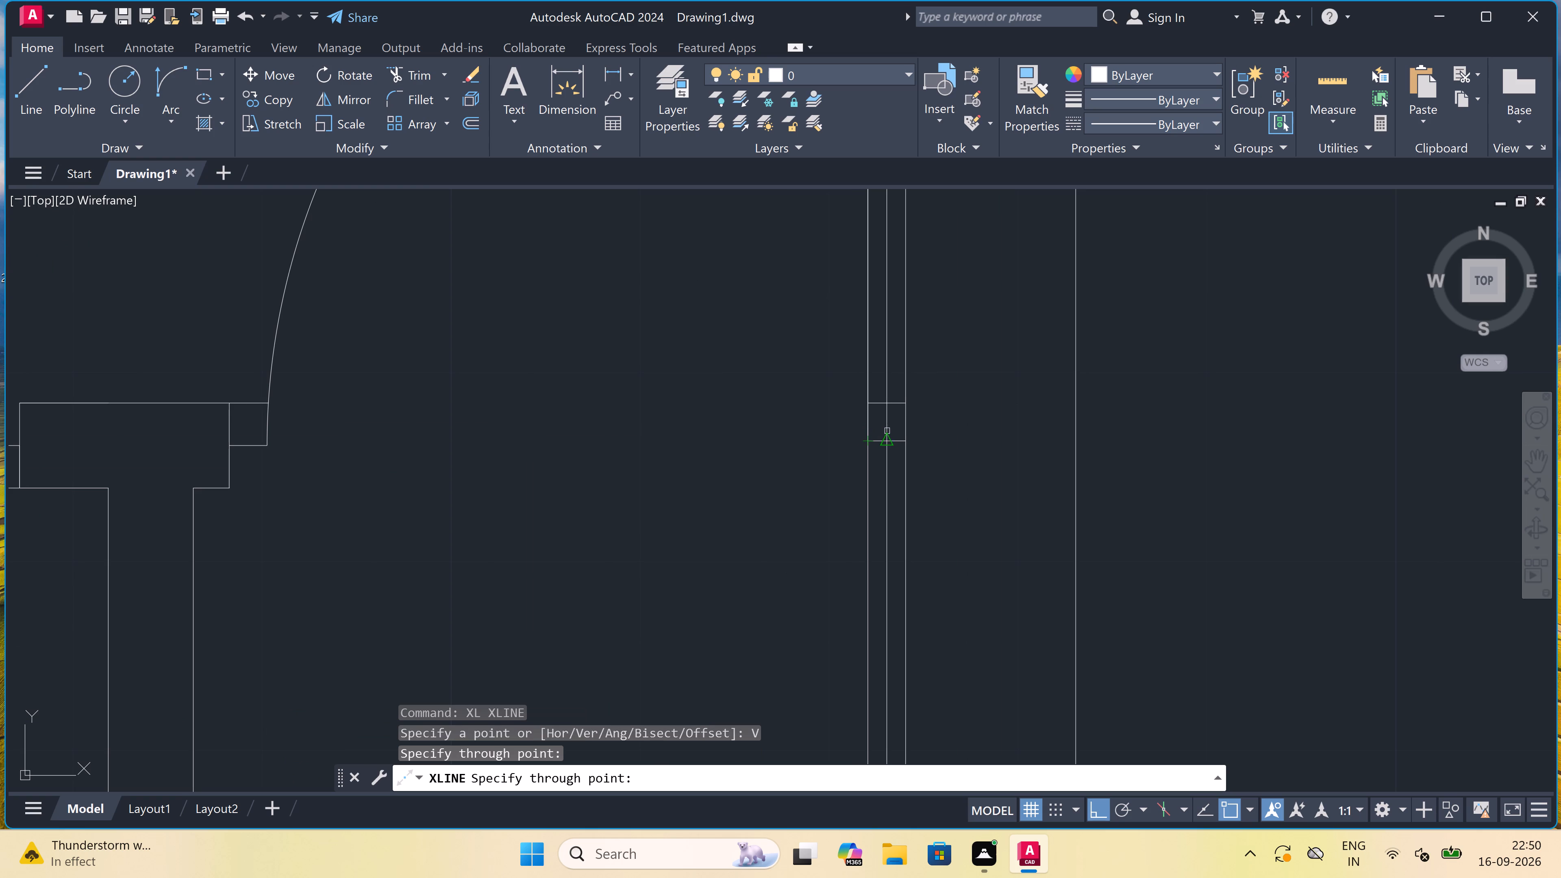
click(902, 443)
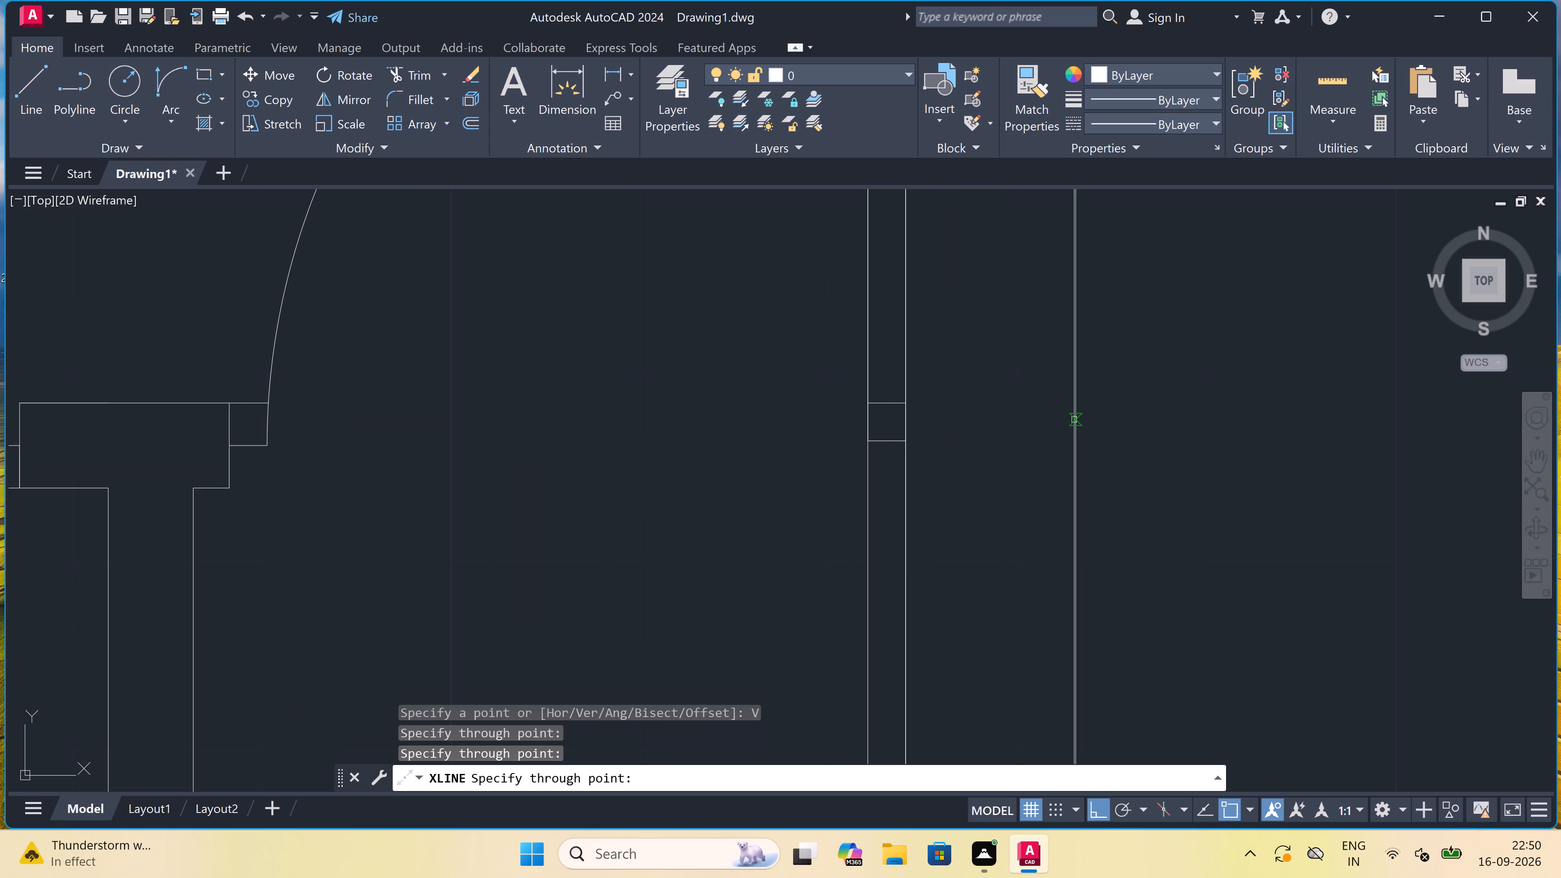
double_click(1074, 419)
scroll(648, 469, down, 4)
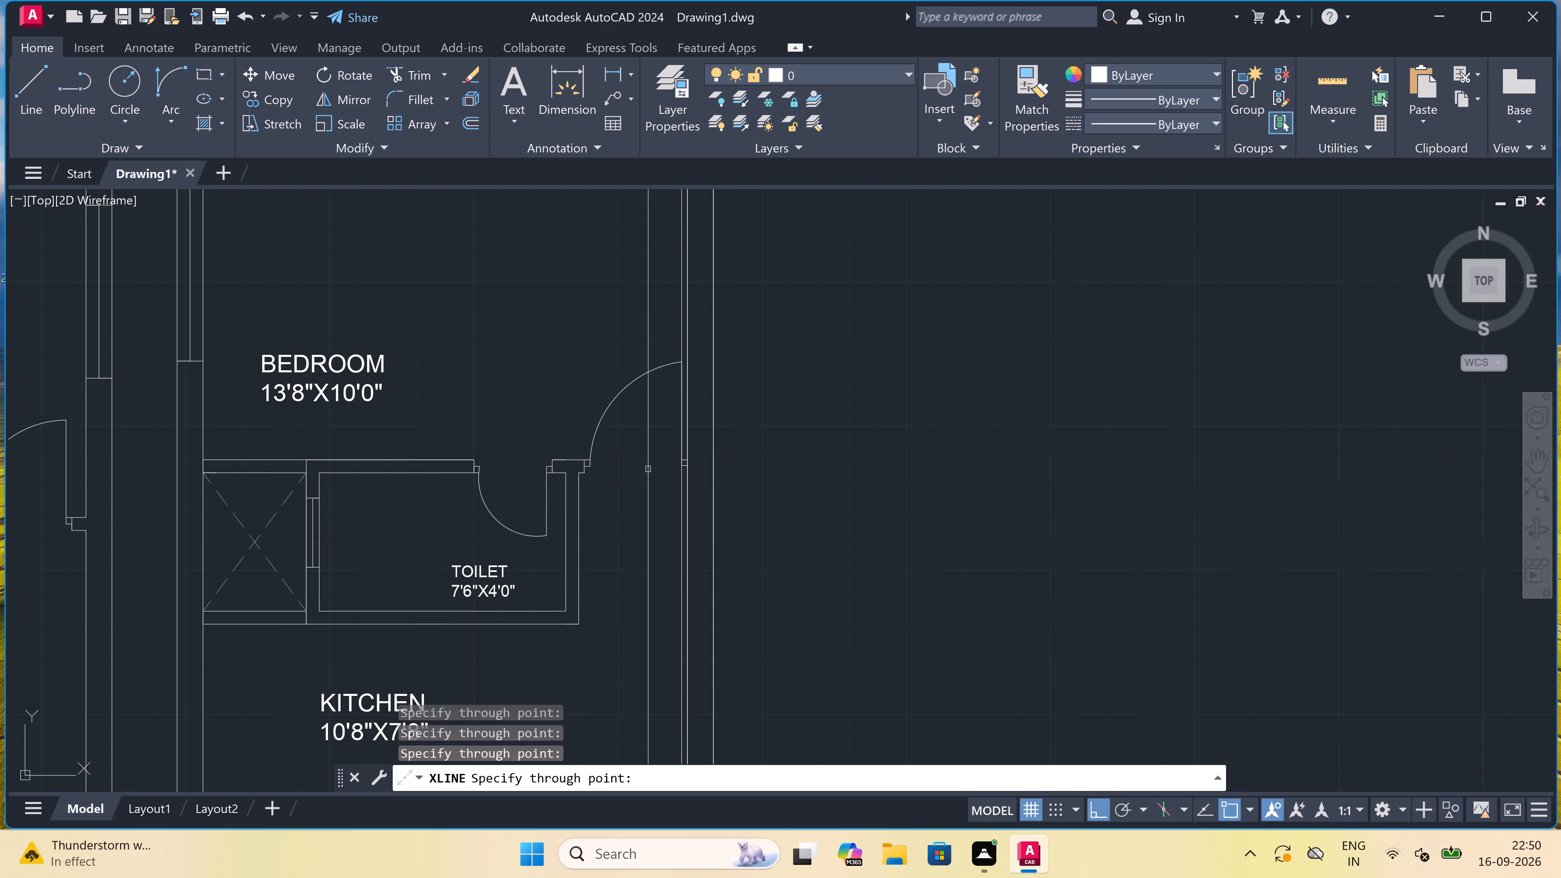
key(Escape)
Trim the door jamb construction line above the right wing's door, including its pieces within and above the upper slab band.
scroll(648, 468, down, 3)
scroll(653, 334, down, 2)
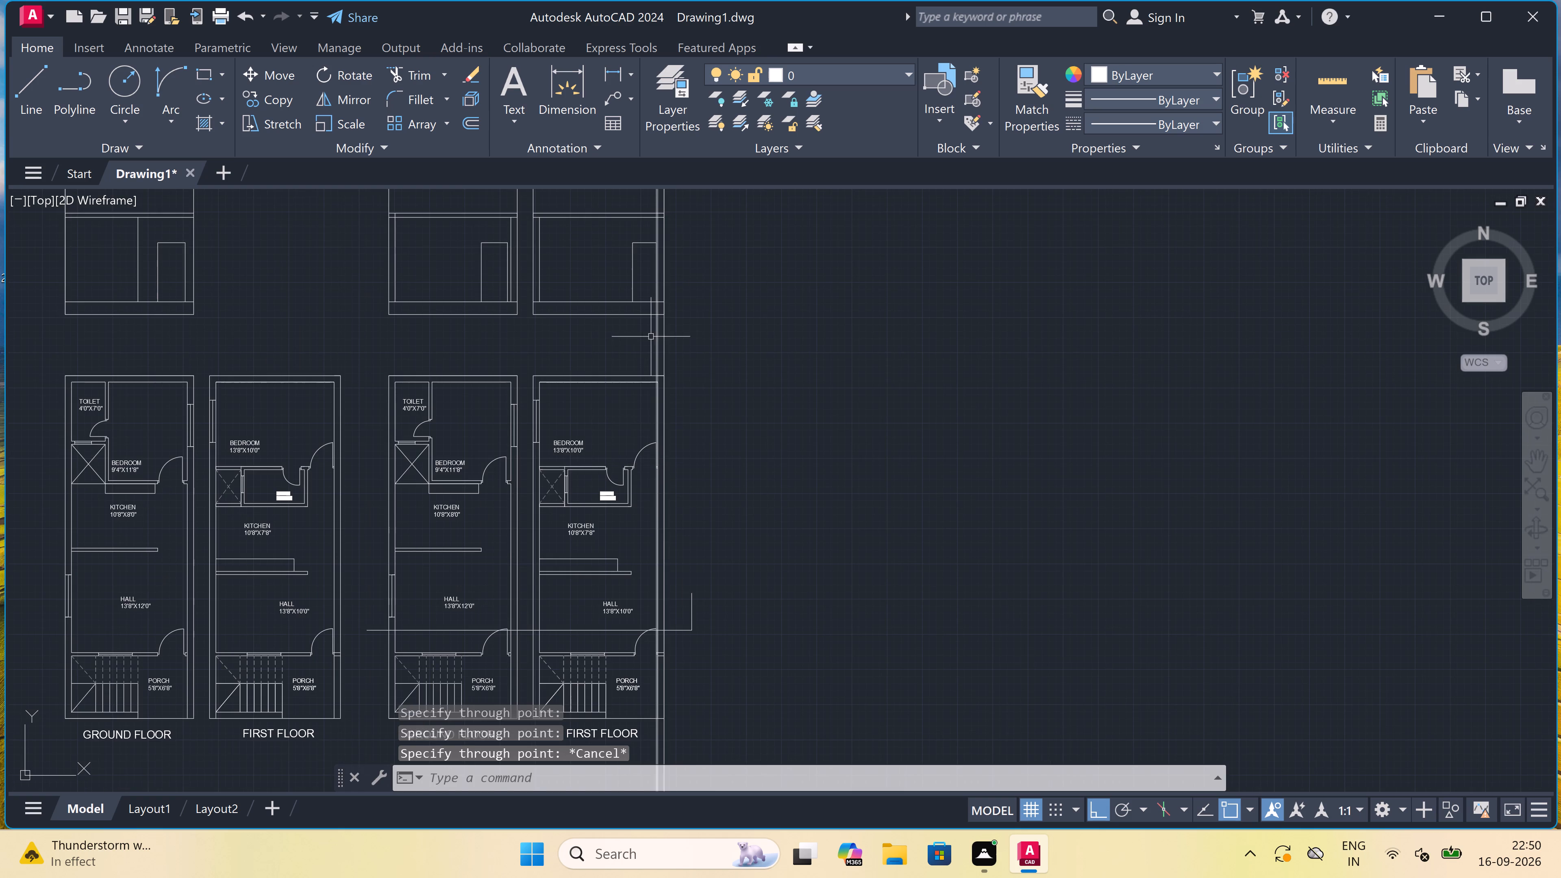
scroll(653, 285, up, 4)
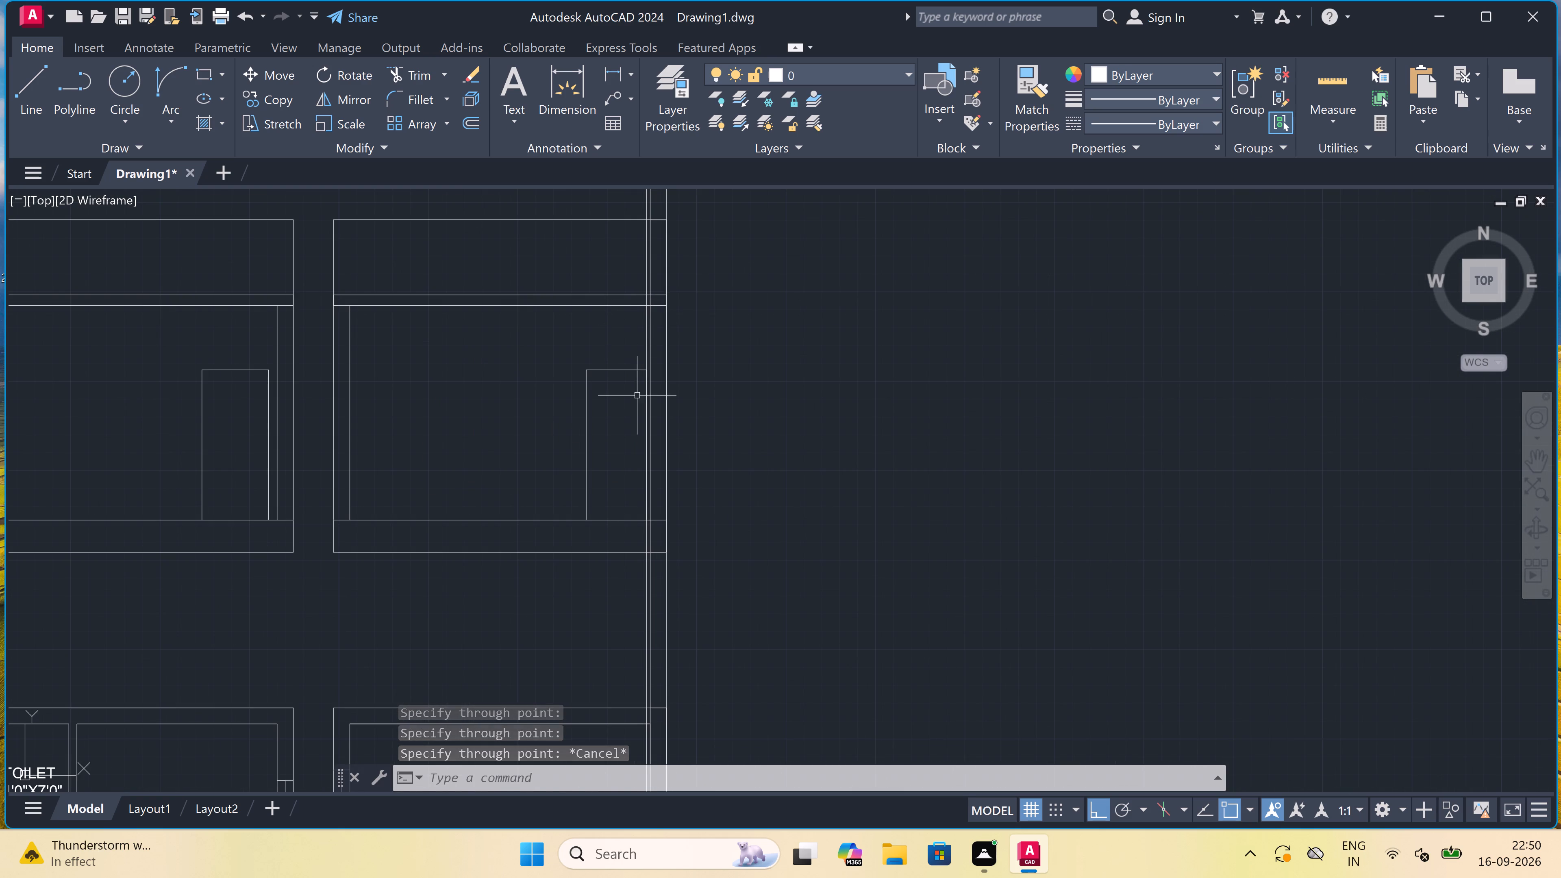
scroll(640, 460, up, 2)
scroll(640, 460, down, 1)
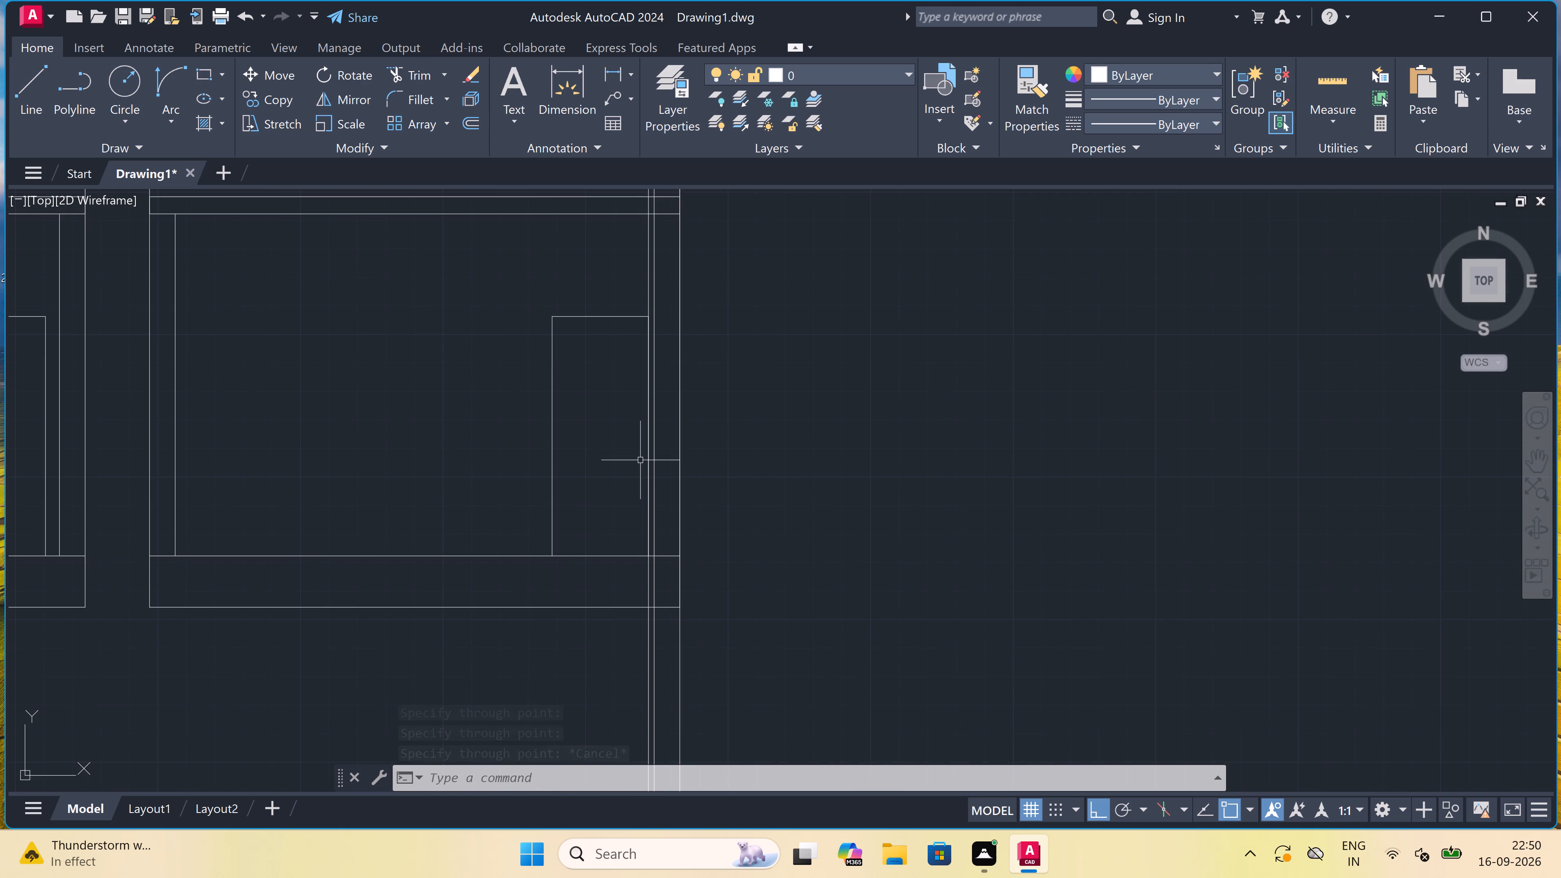
text(TR)
key(space)
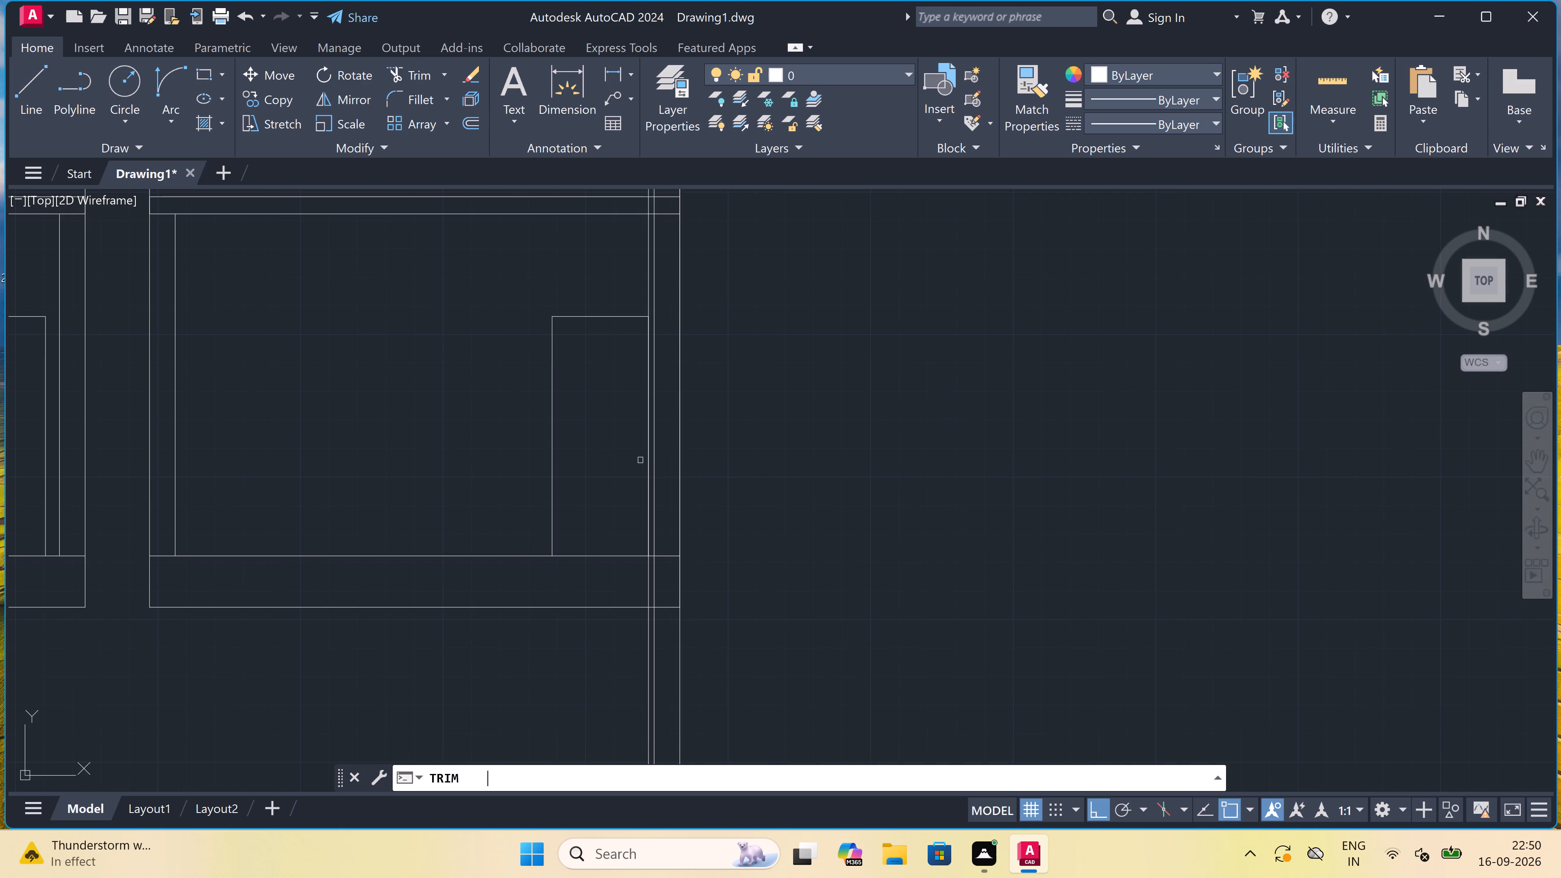
click(651, 294)
scroll(651, 294, down, 2)
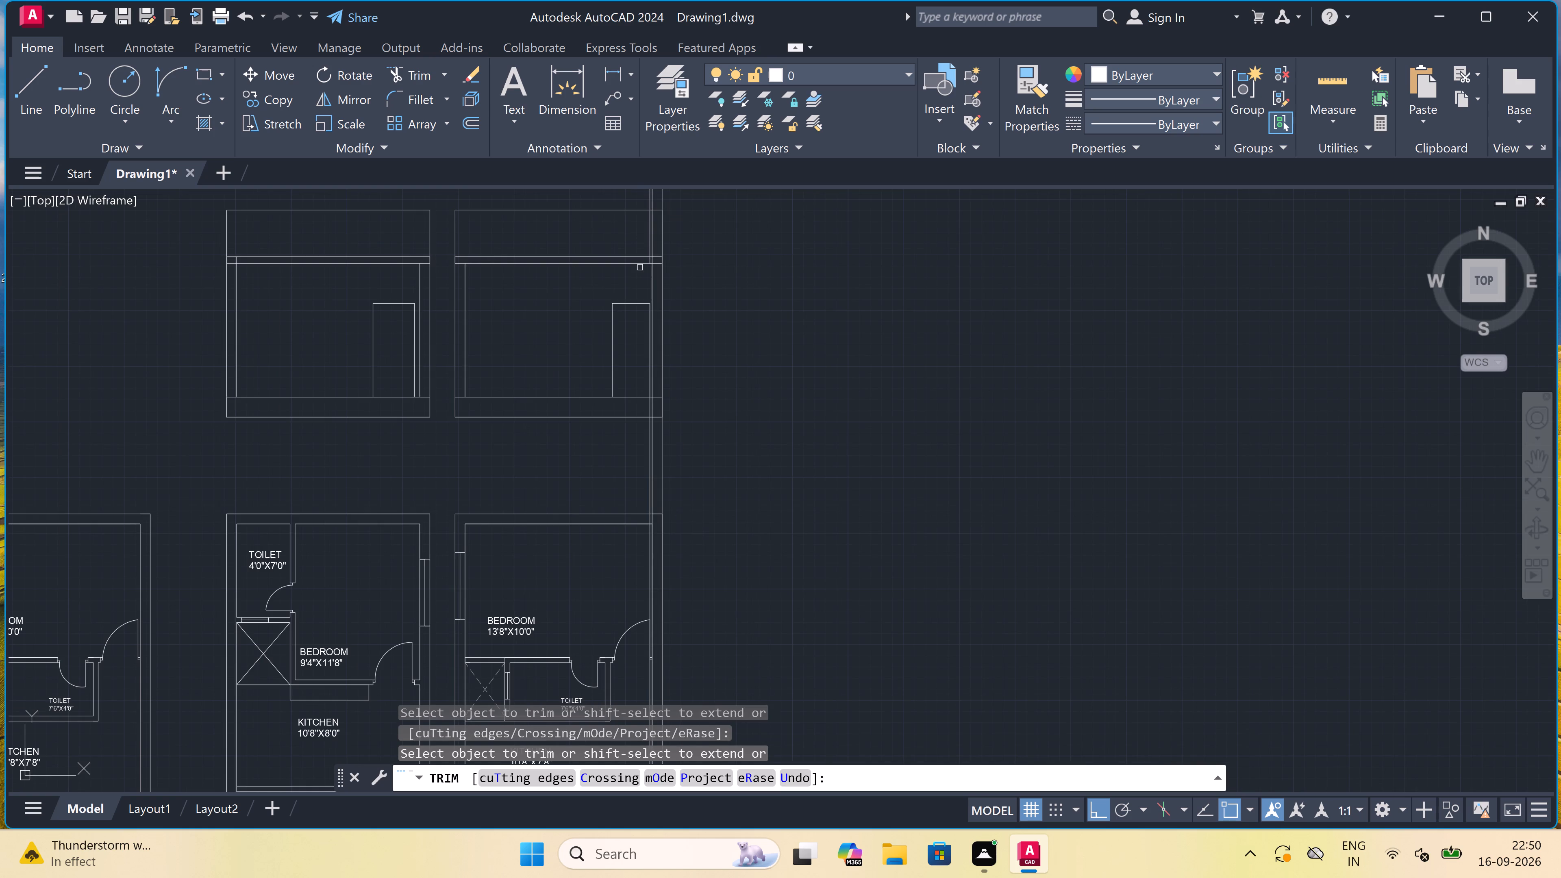
scroll(658, 221, up, 4)
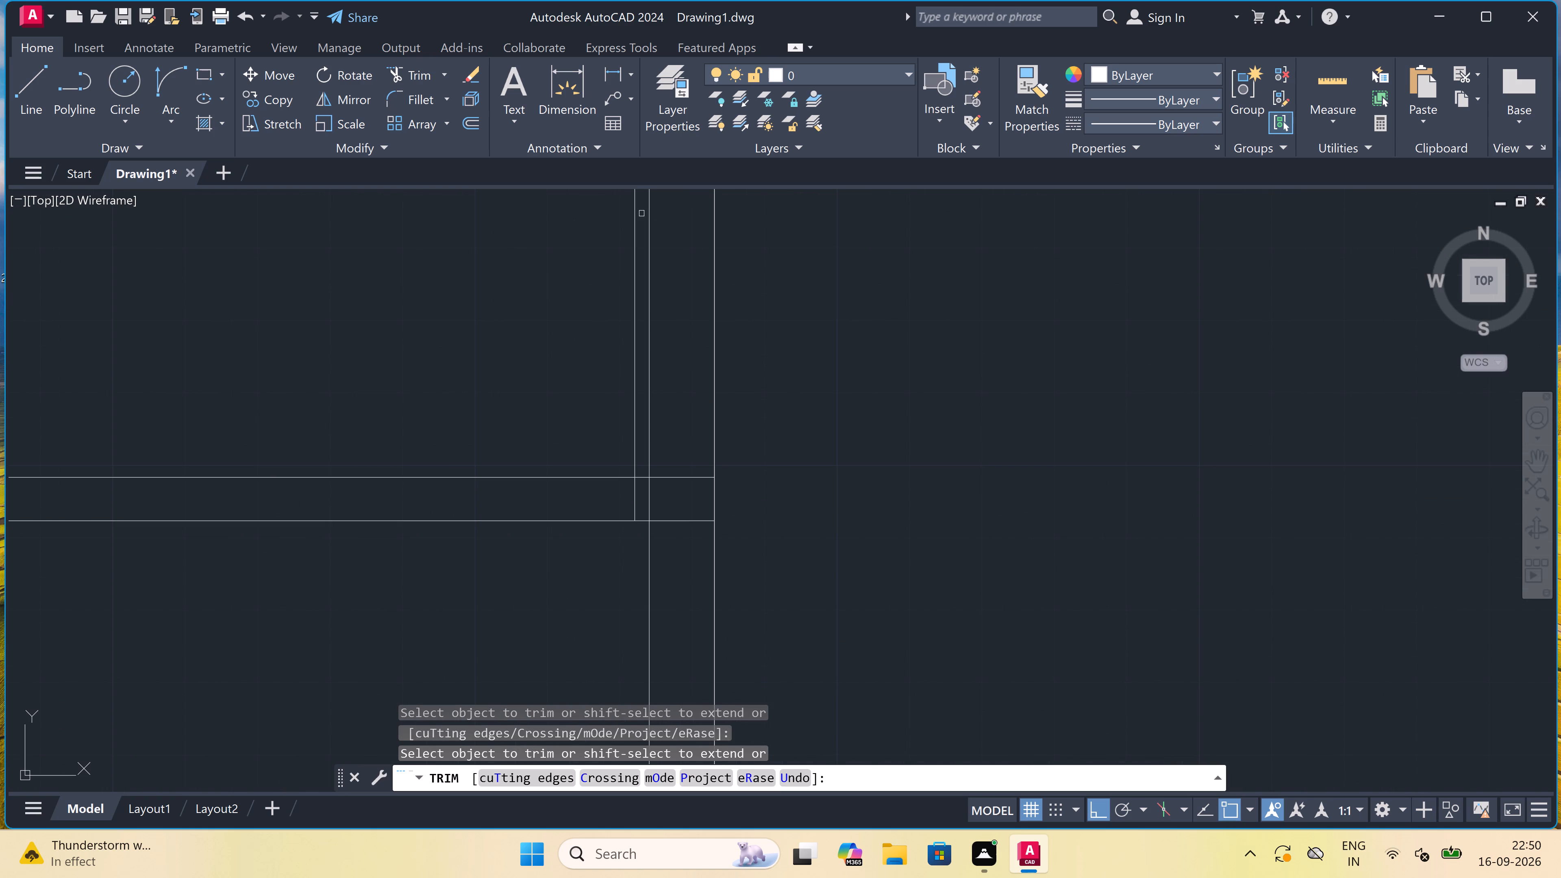
click(635, 215)
scroll(635, 216, down, 3)
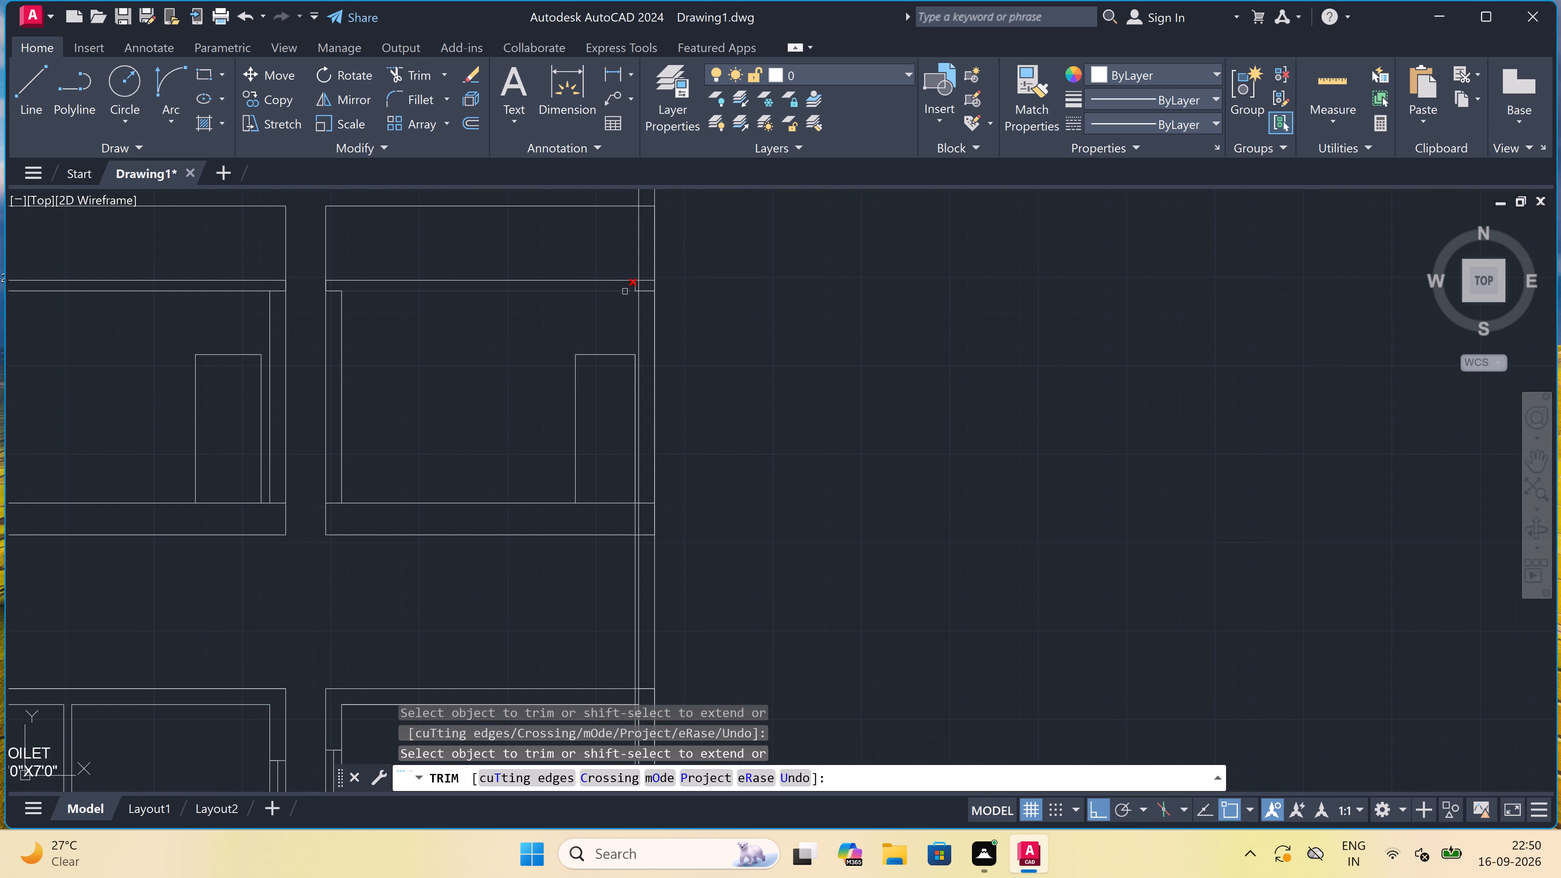
scroll(631, 284, up, 4)
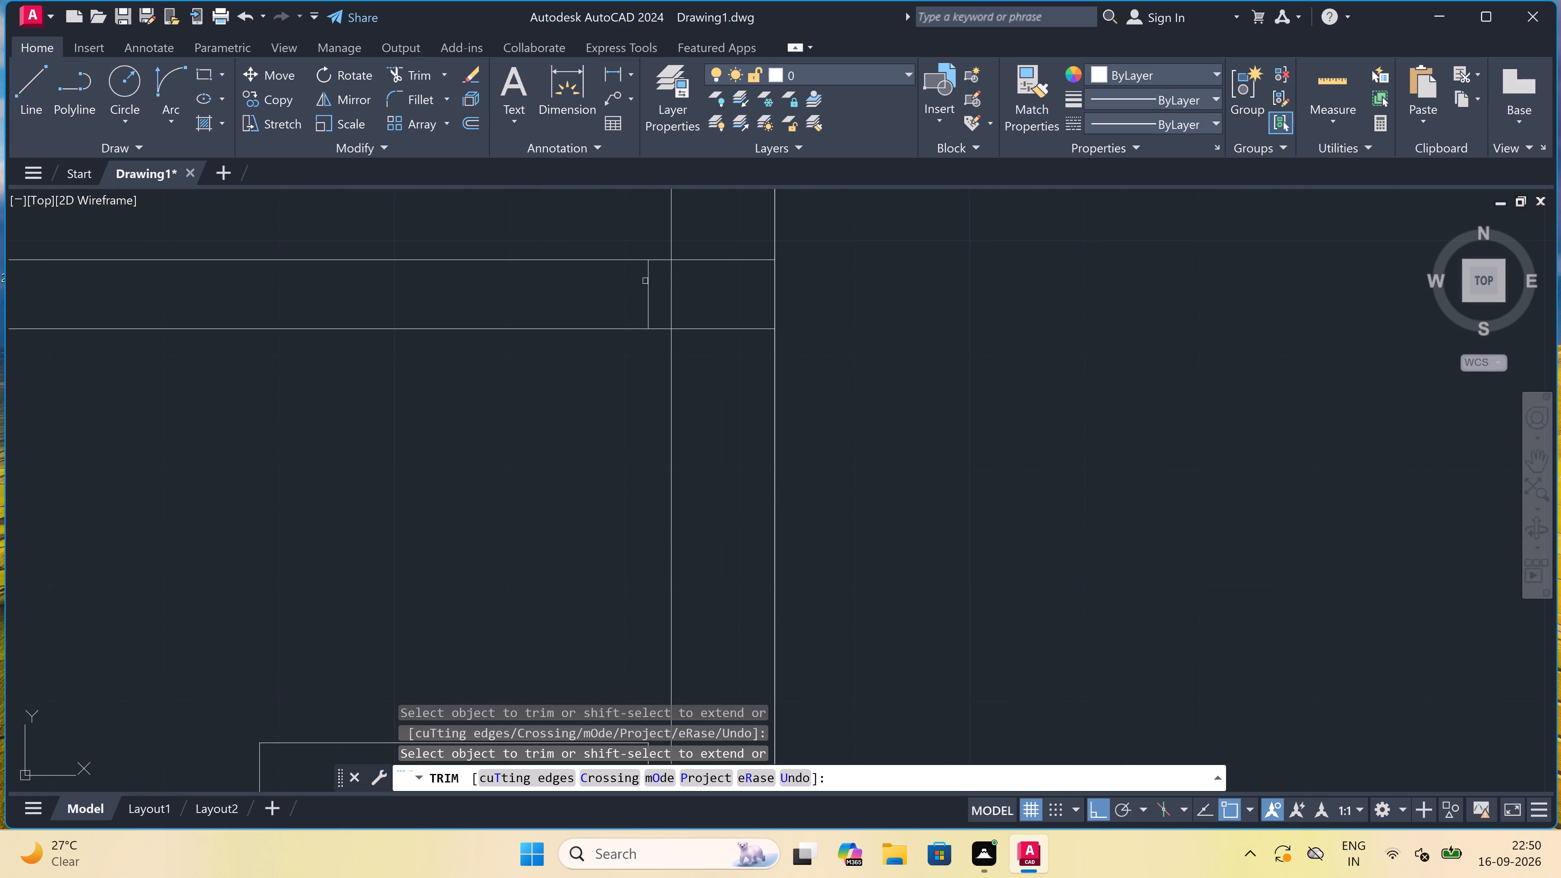
click(648, 281)
Trim the inner and outer wall construction lines projecting above the right wing's top line.
scroll(648, 281, down, 6)
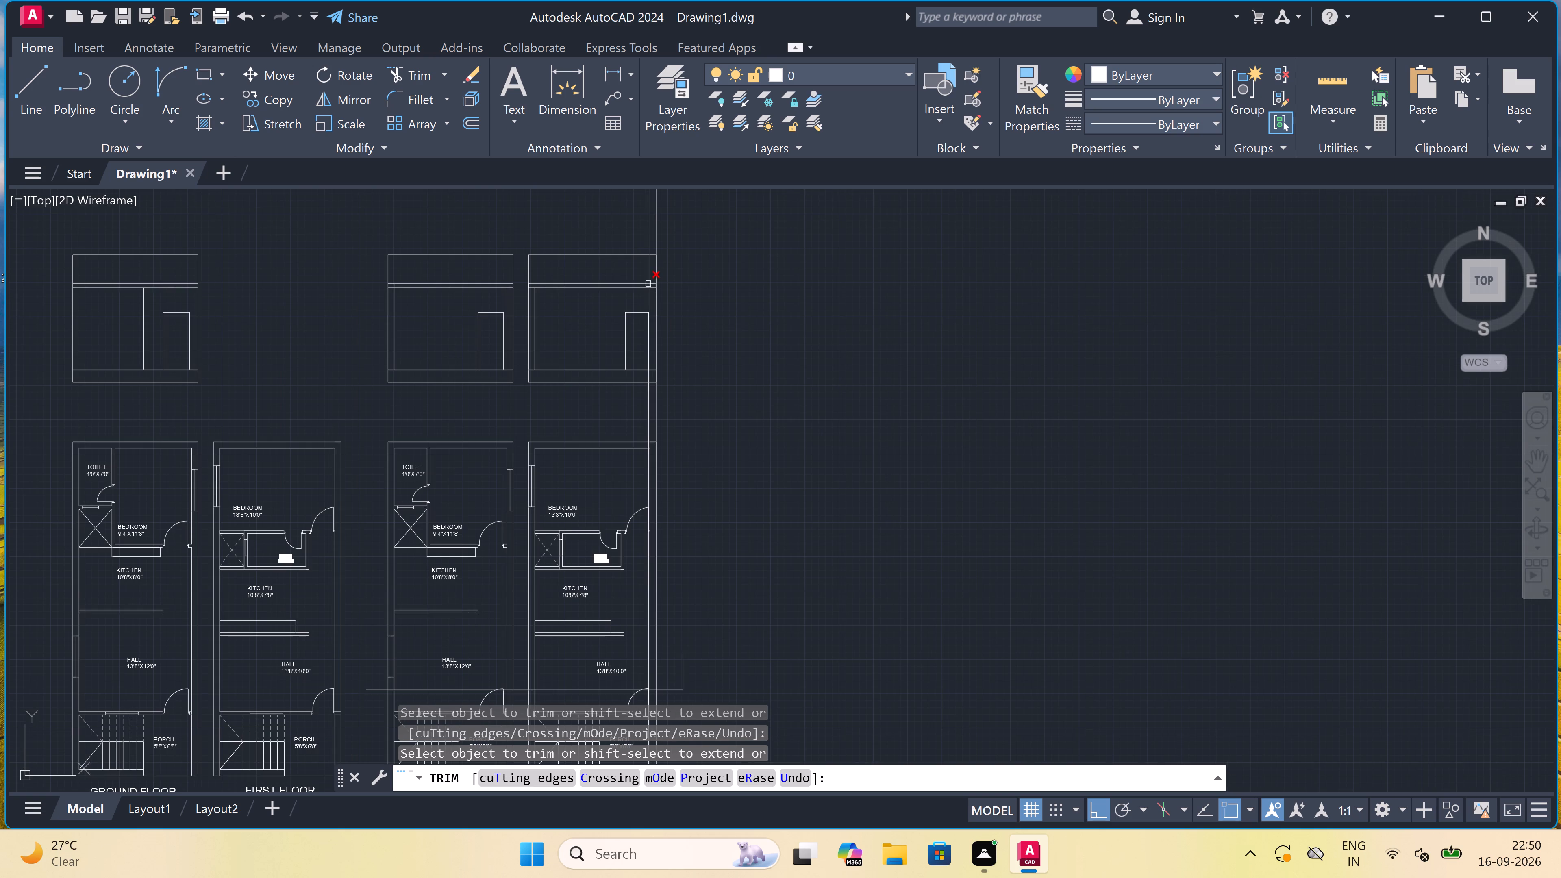
drag(626, 241, 630, 242)
click(679, 235)
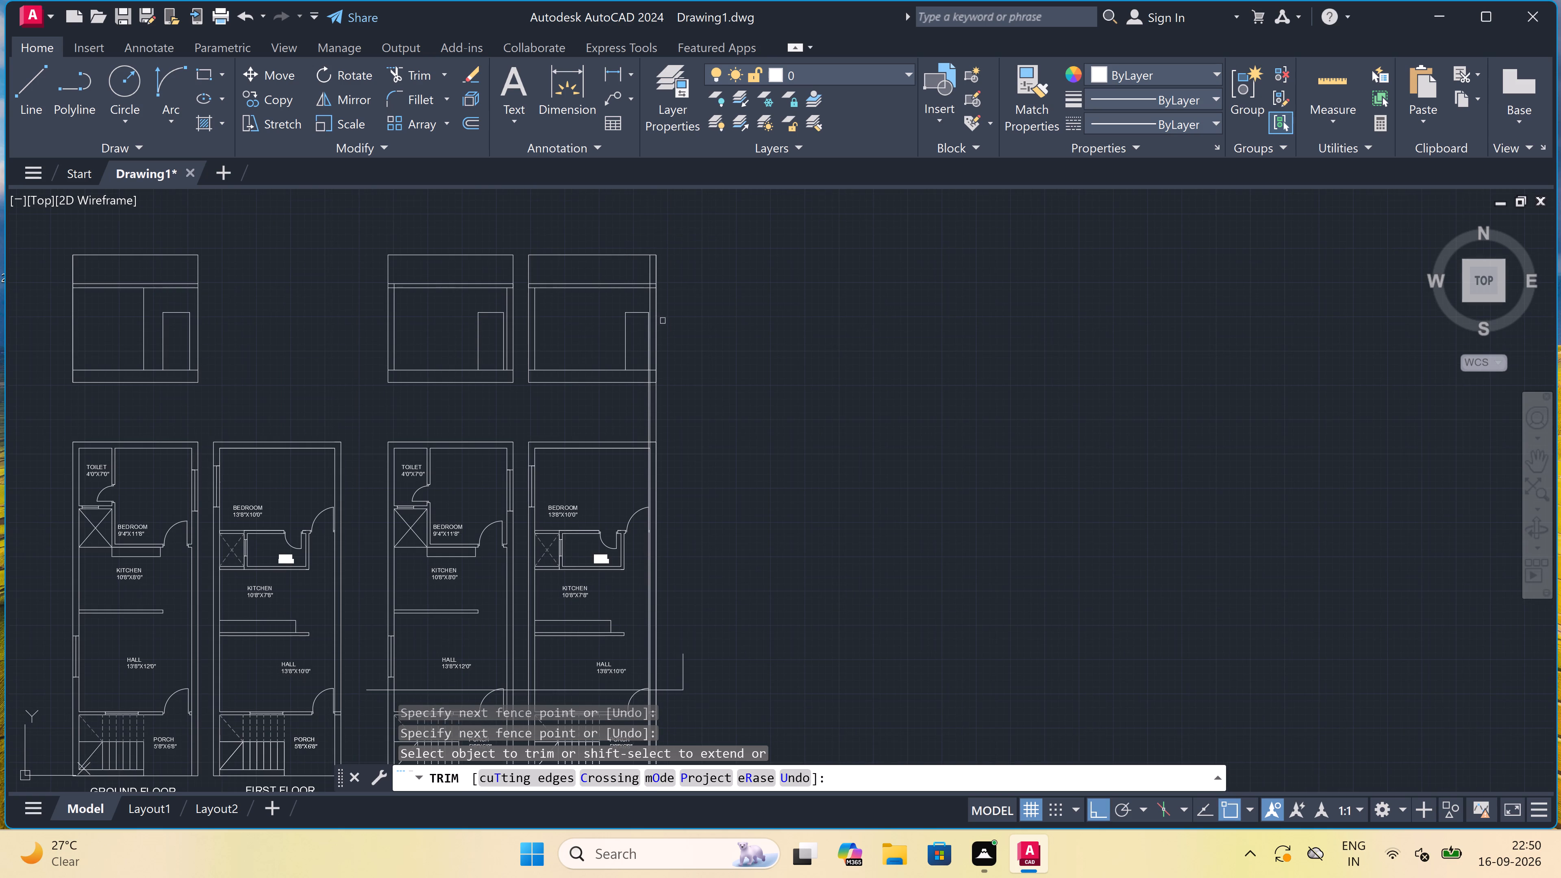
Trim the jamb and wall construction lines within the right wing elevation's bottom band and below its base line.
scroll(641, 373, up, 3)
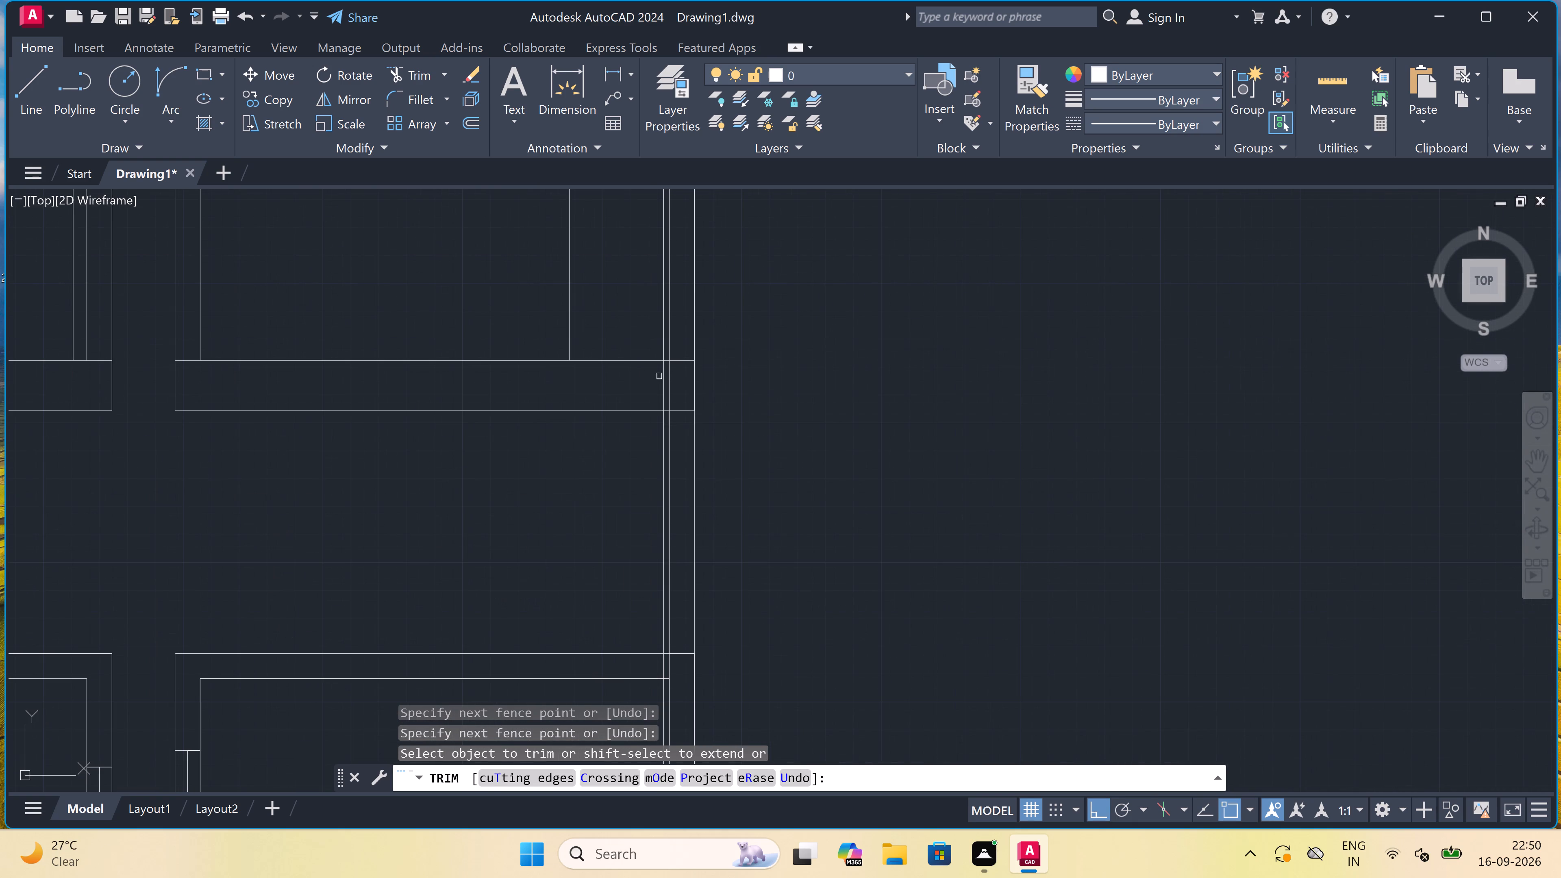
scroll(671, 374, up, 3)
click(674, 374)
click(562, 398)
scroll(565, 395, down, 2)
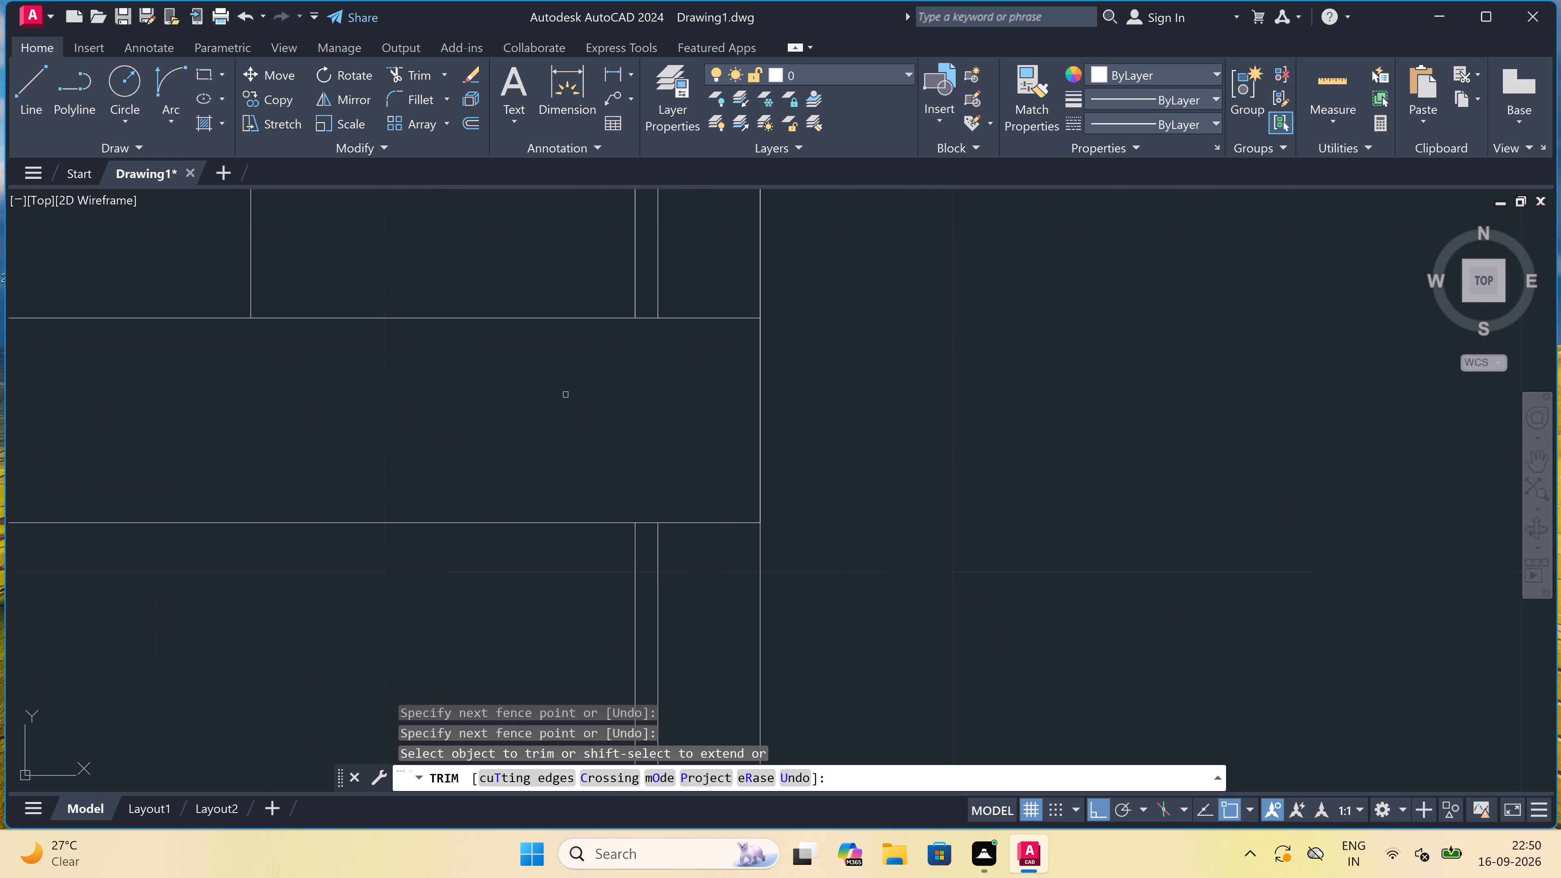
scroll(565, 395, down, 1)
drag(546, 523, 555, 520)
click(777, 472)
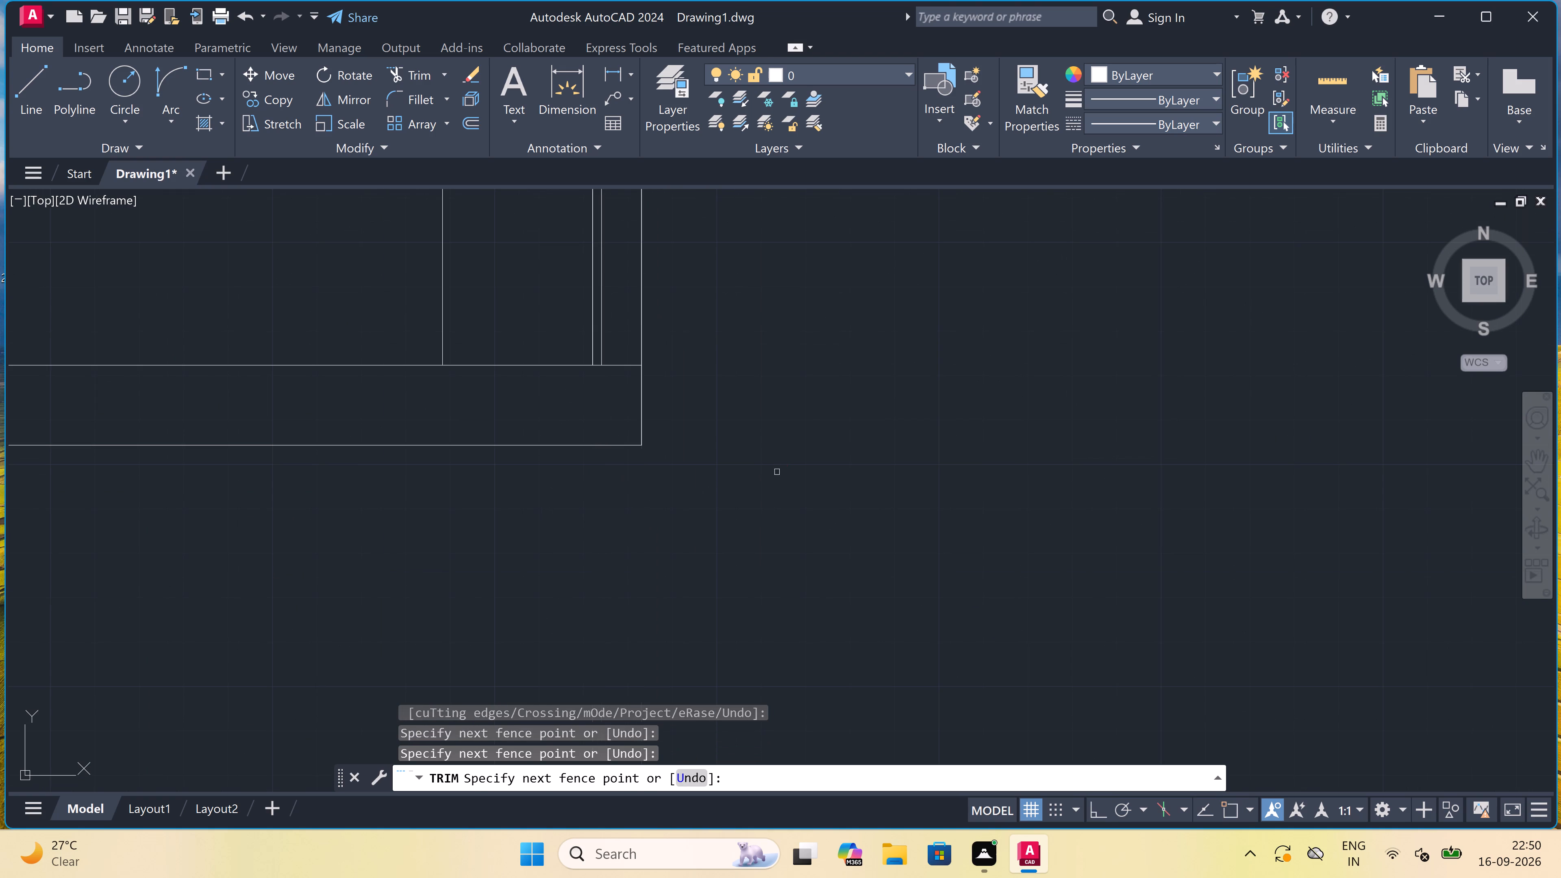
key(Escape)
scroll(755, 456, down, 5)
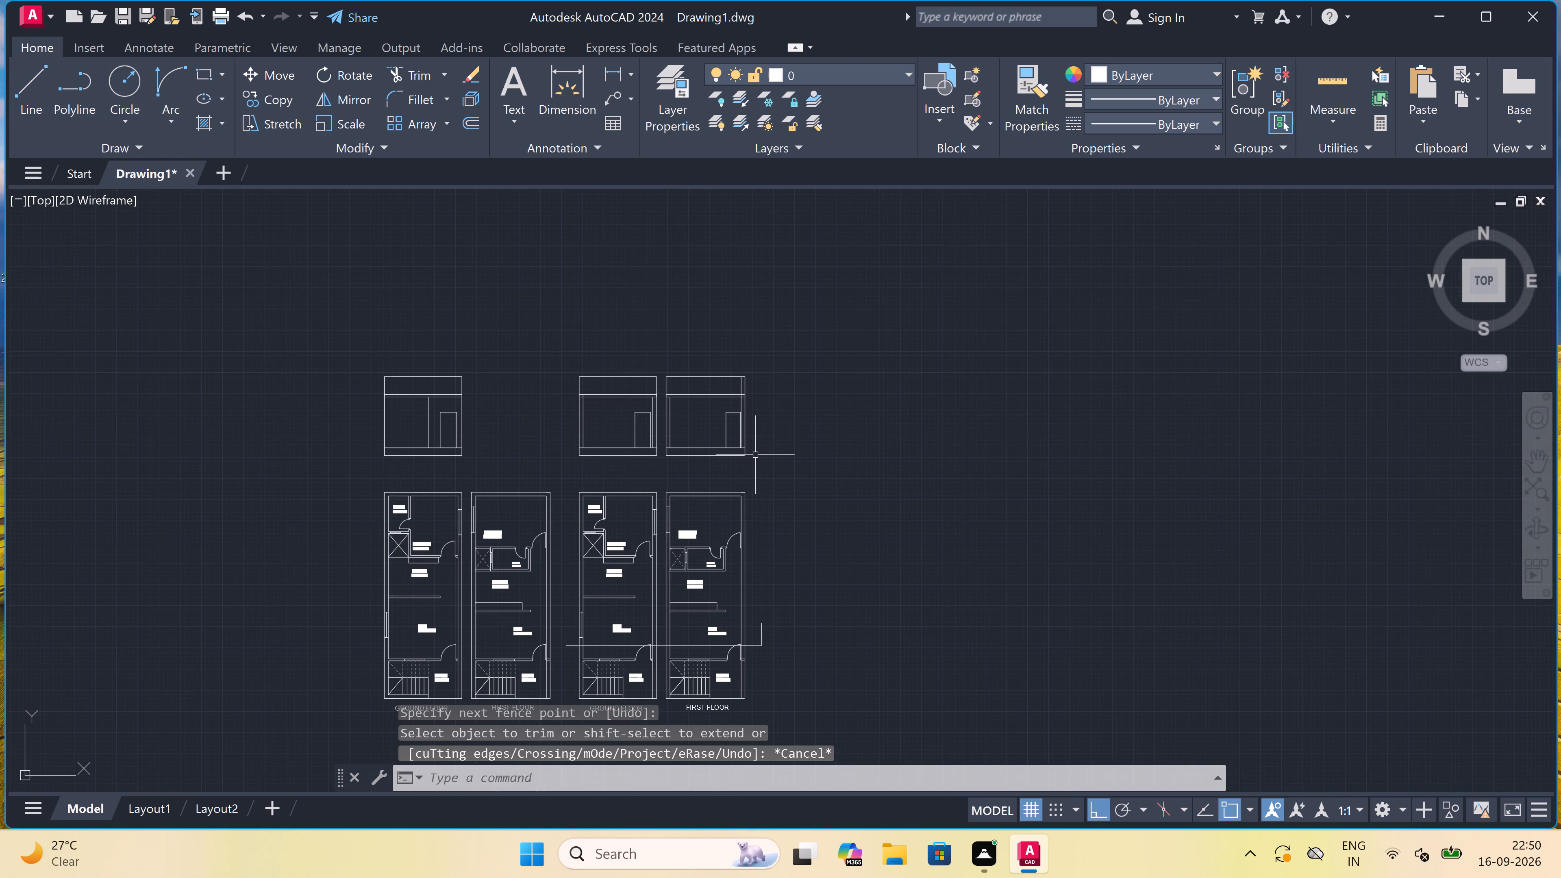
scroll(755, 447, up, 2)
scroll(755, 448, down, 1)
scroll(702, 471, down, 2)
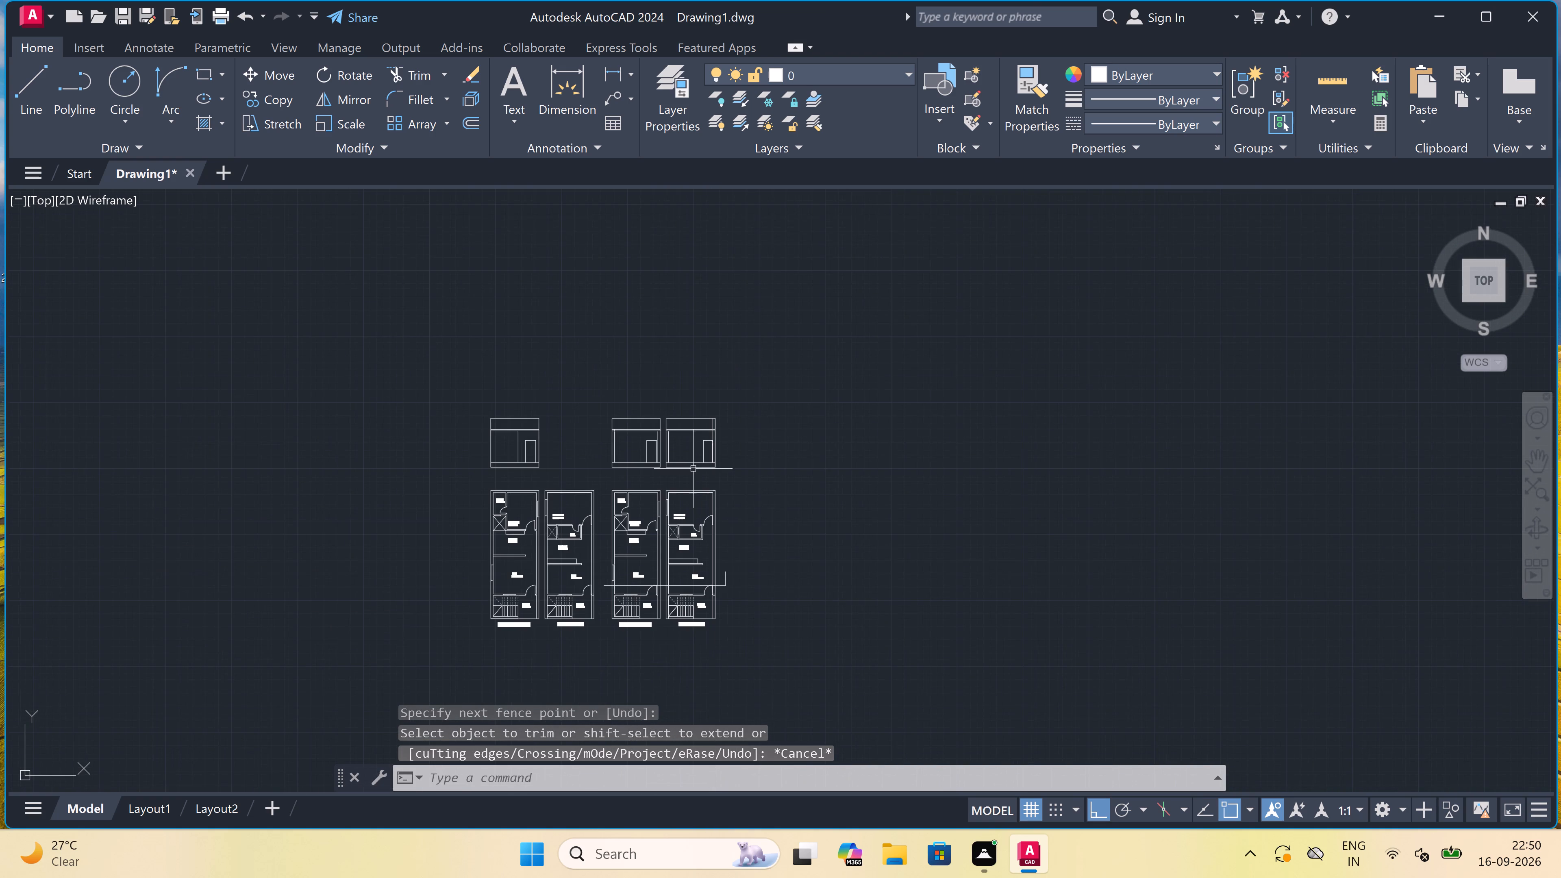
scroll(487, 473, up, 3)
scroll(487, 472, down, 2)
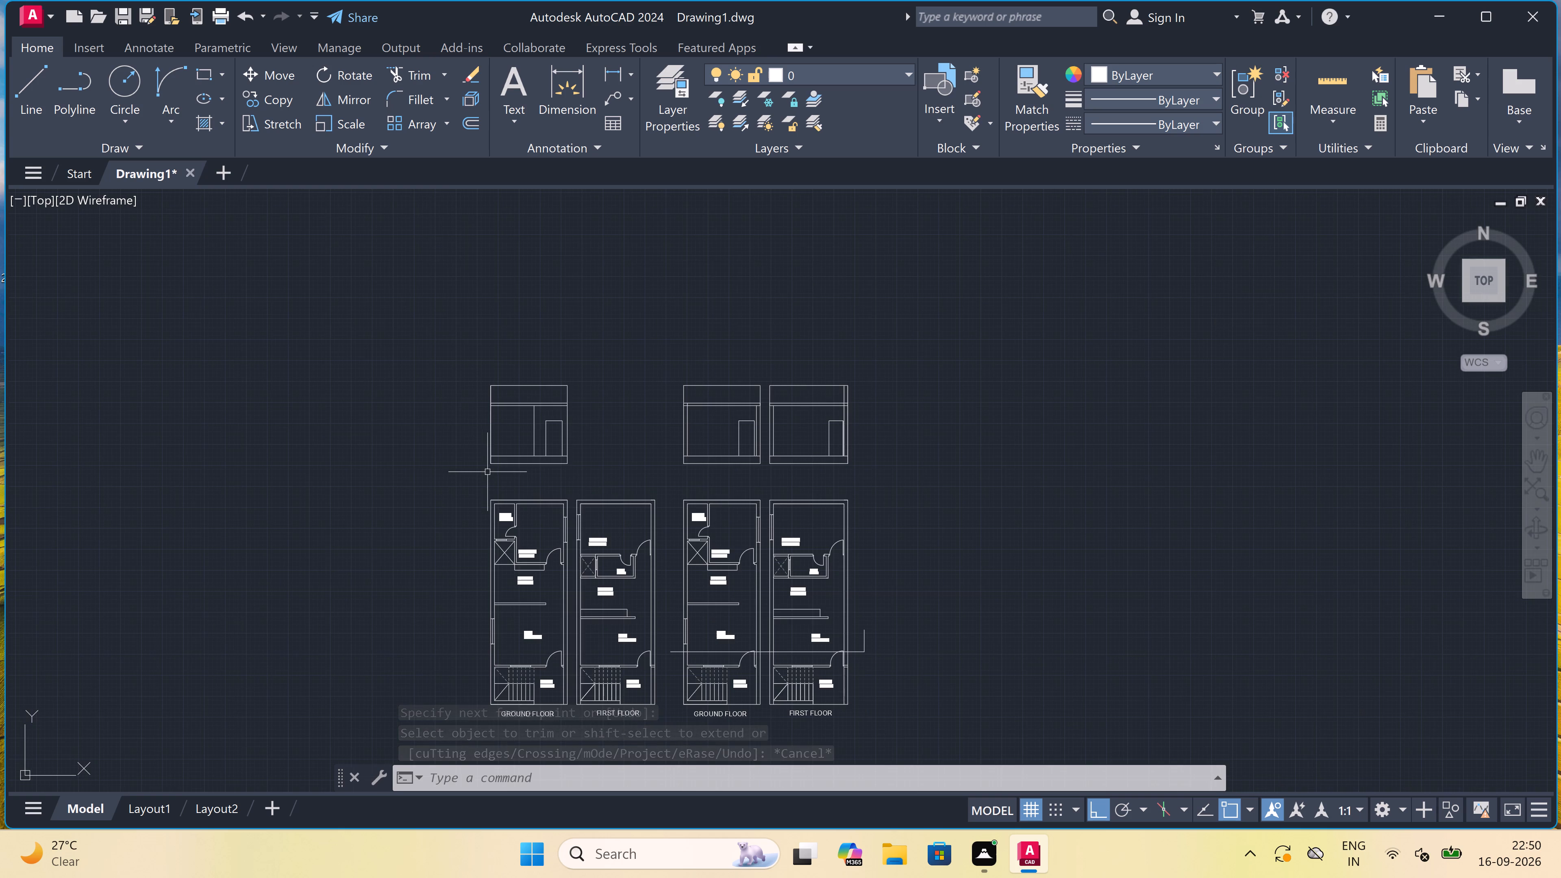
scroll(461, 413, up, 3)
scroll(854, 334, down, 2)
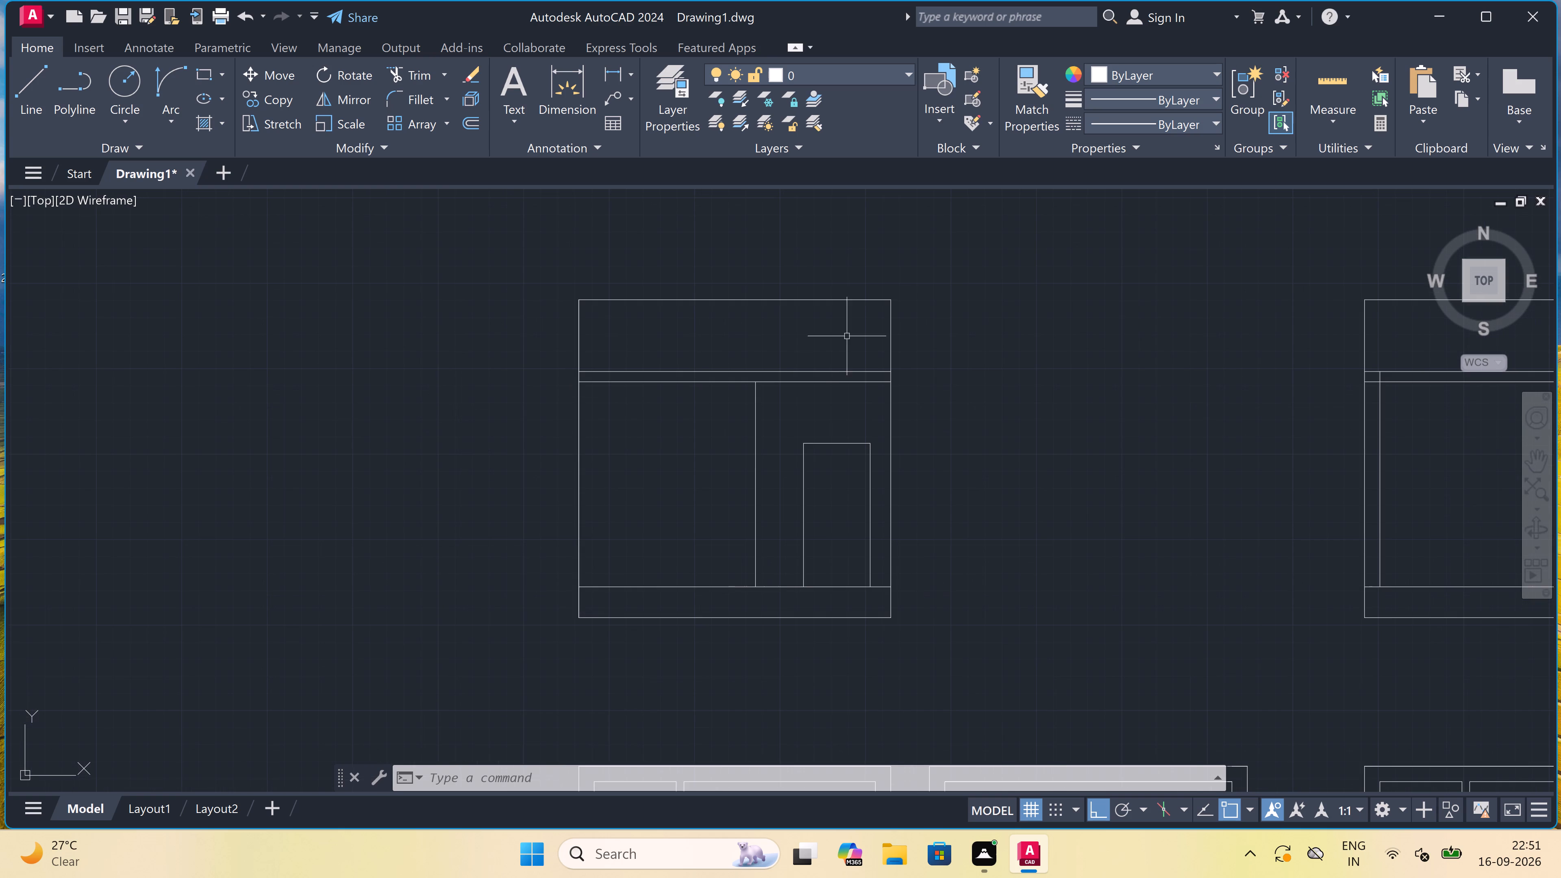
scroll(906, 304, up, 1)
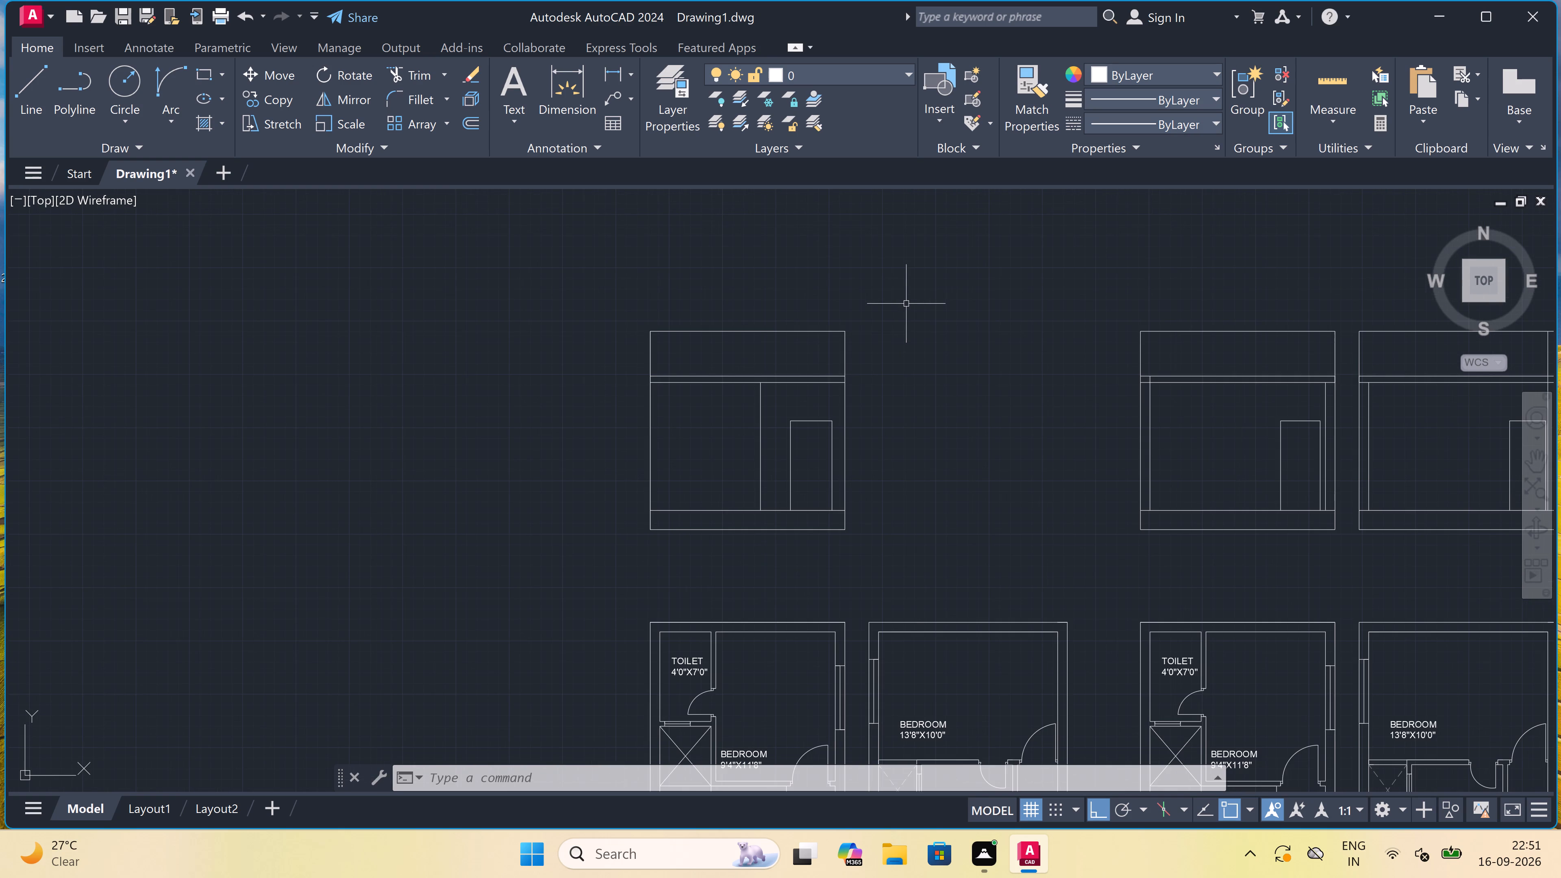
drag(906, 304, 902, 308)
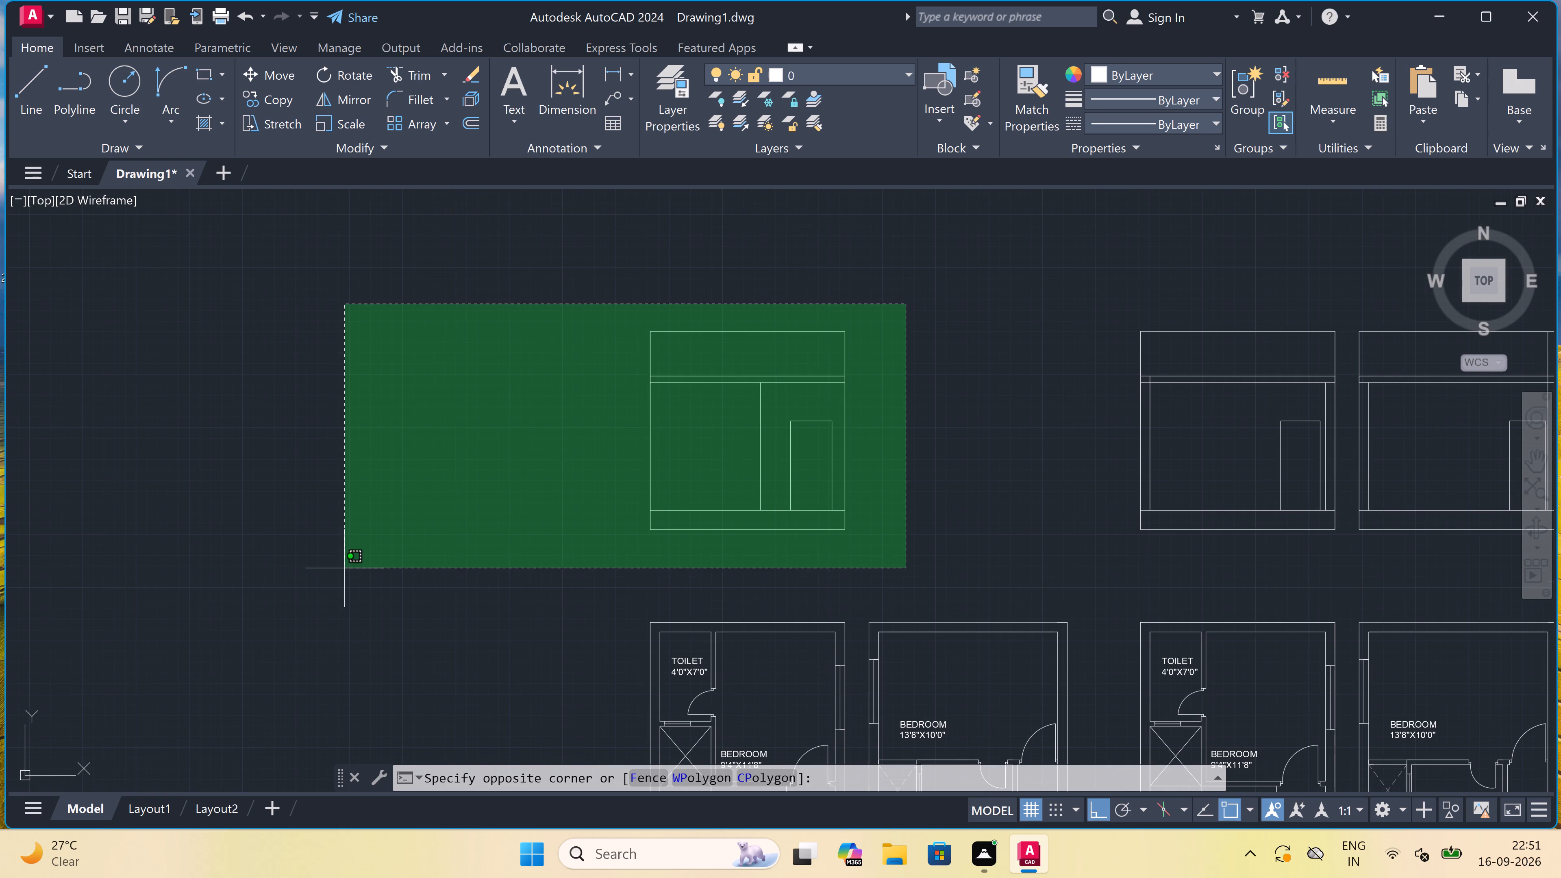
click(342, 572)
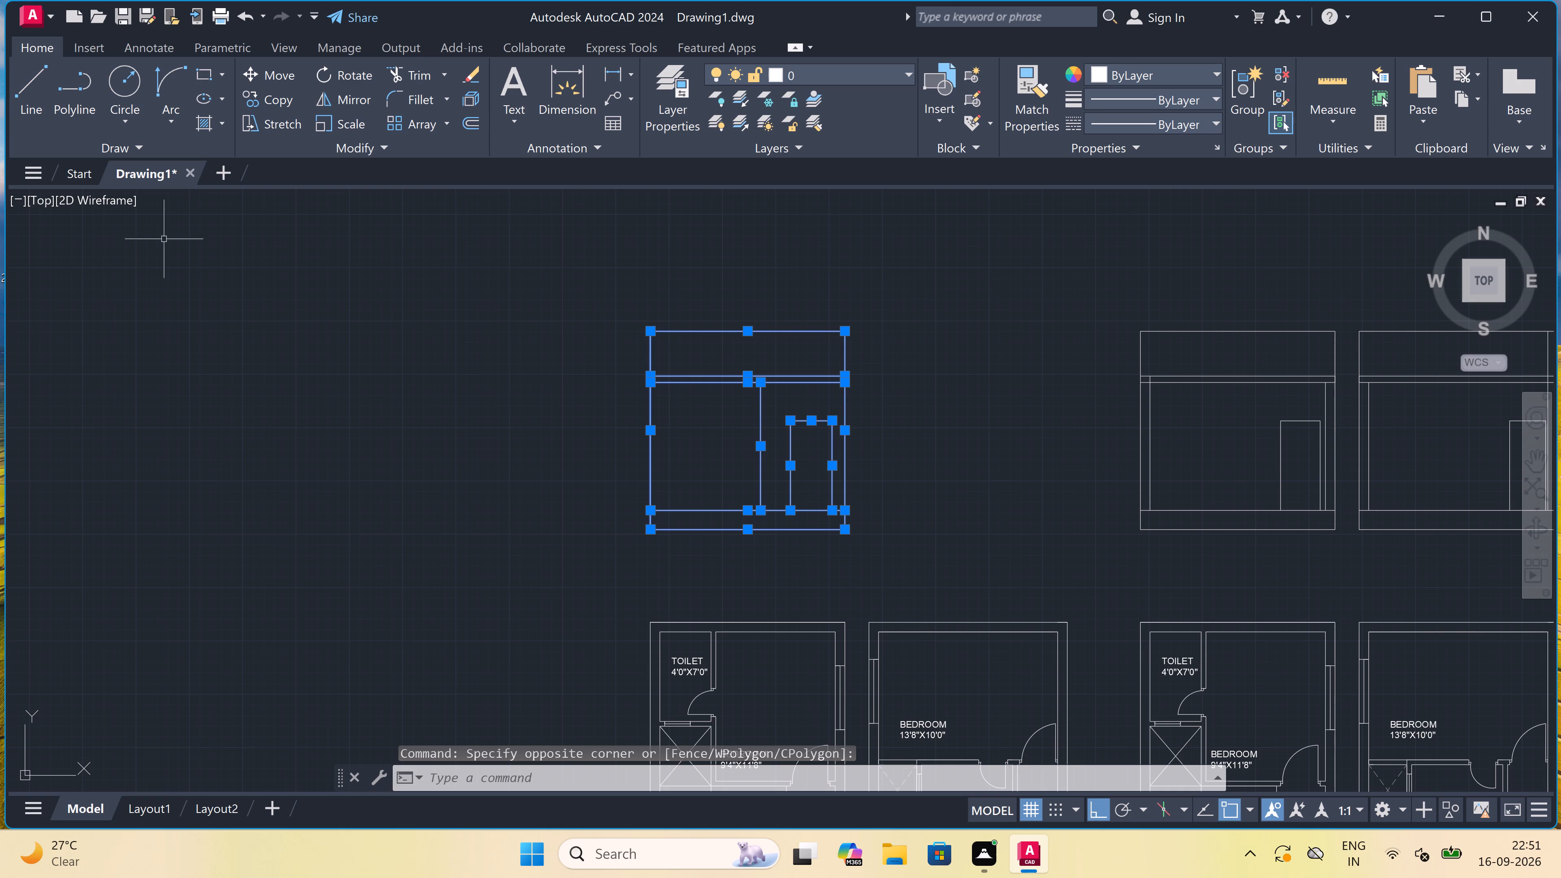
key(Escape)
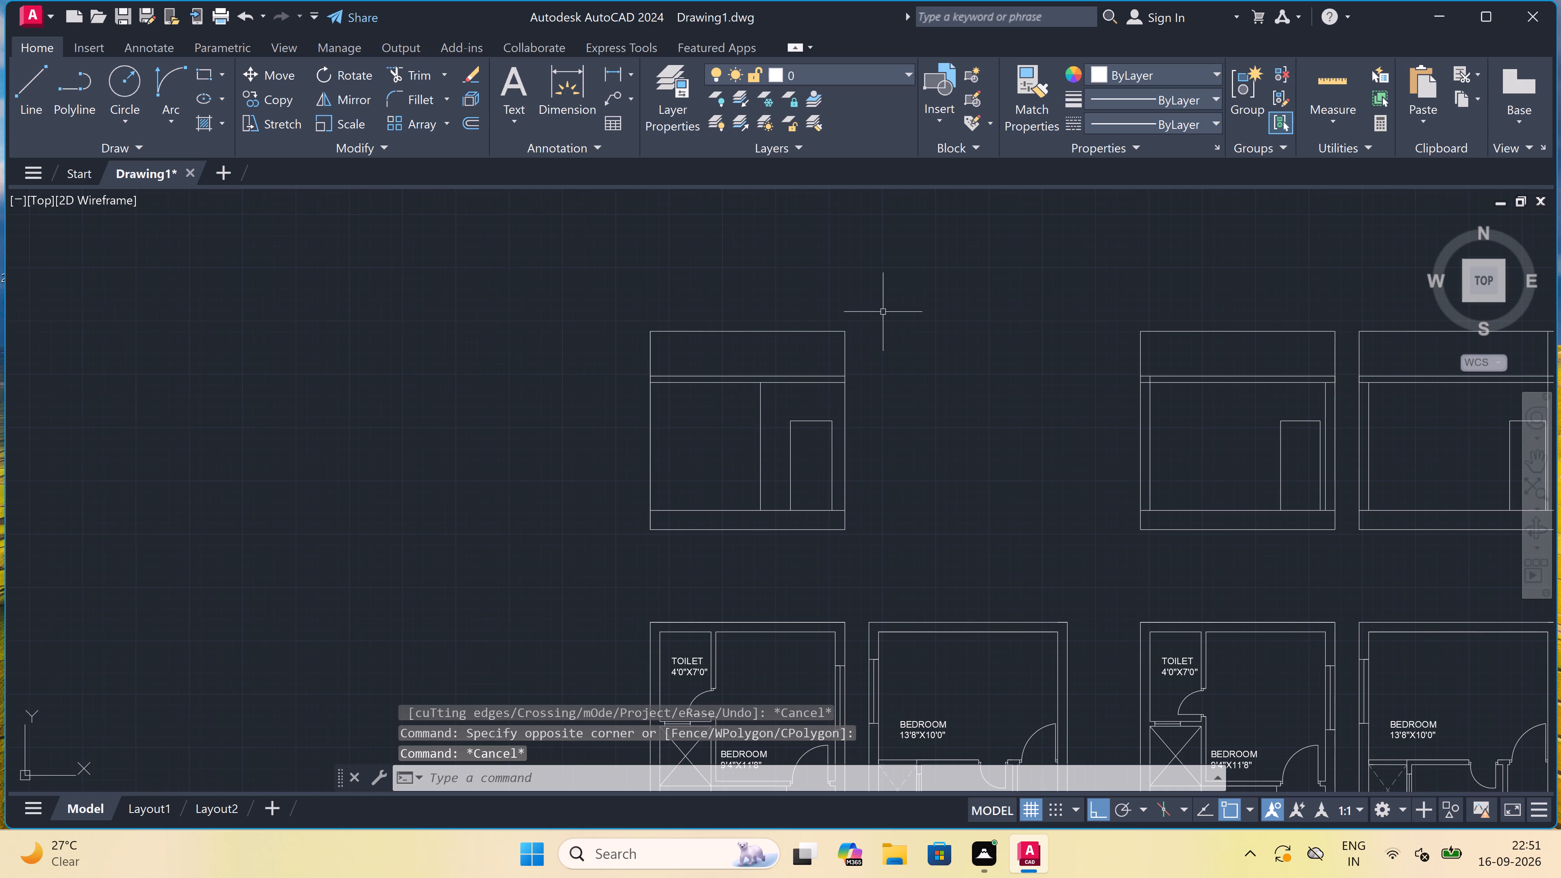
Copy the left elevation without its base band straight up, from the base band's upper corner to the slab's upper line.
drag(889, 308, 885, 314)
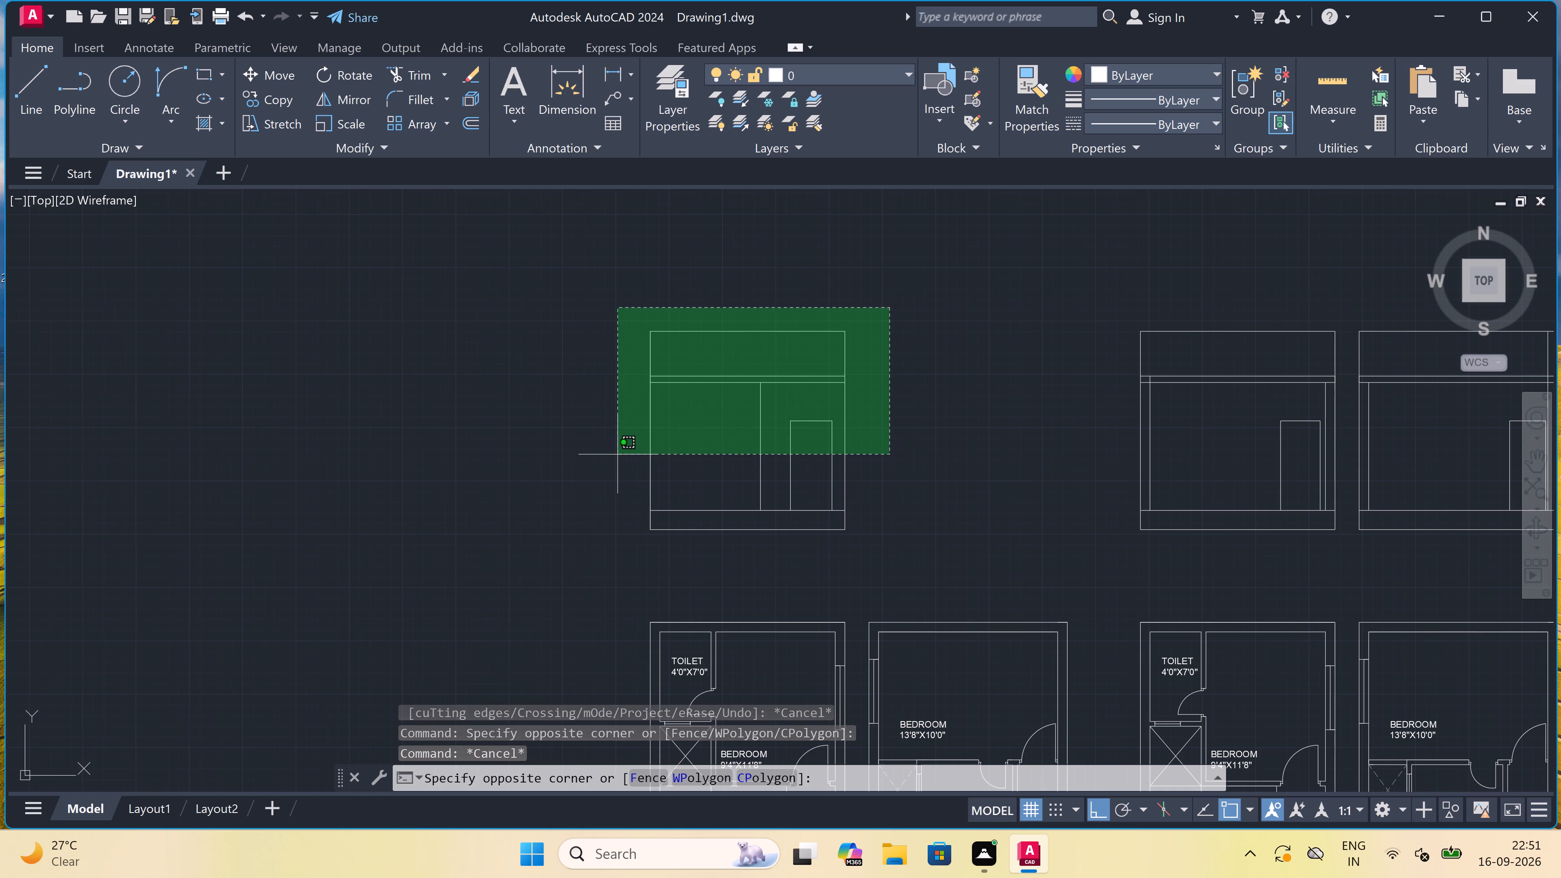
click(617, 454)
click(261, 94)
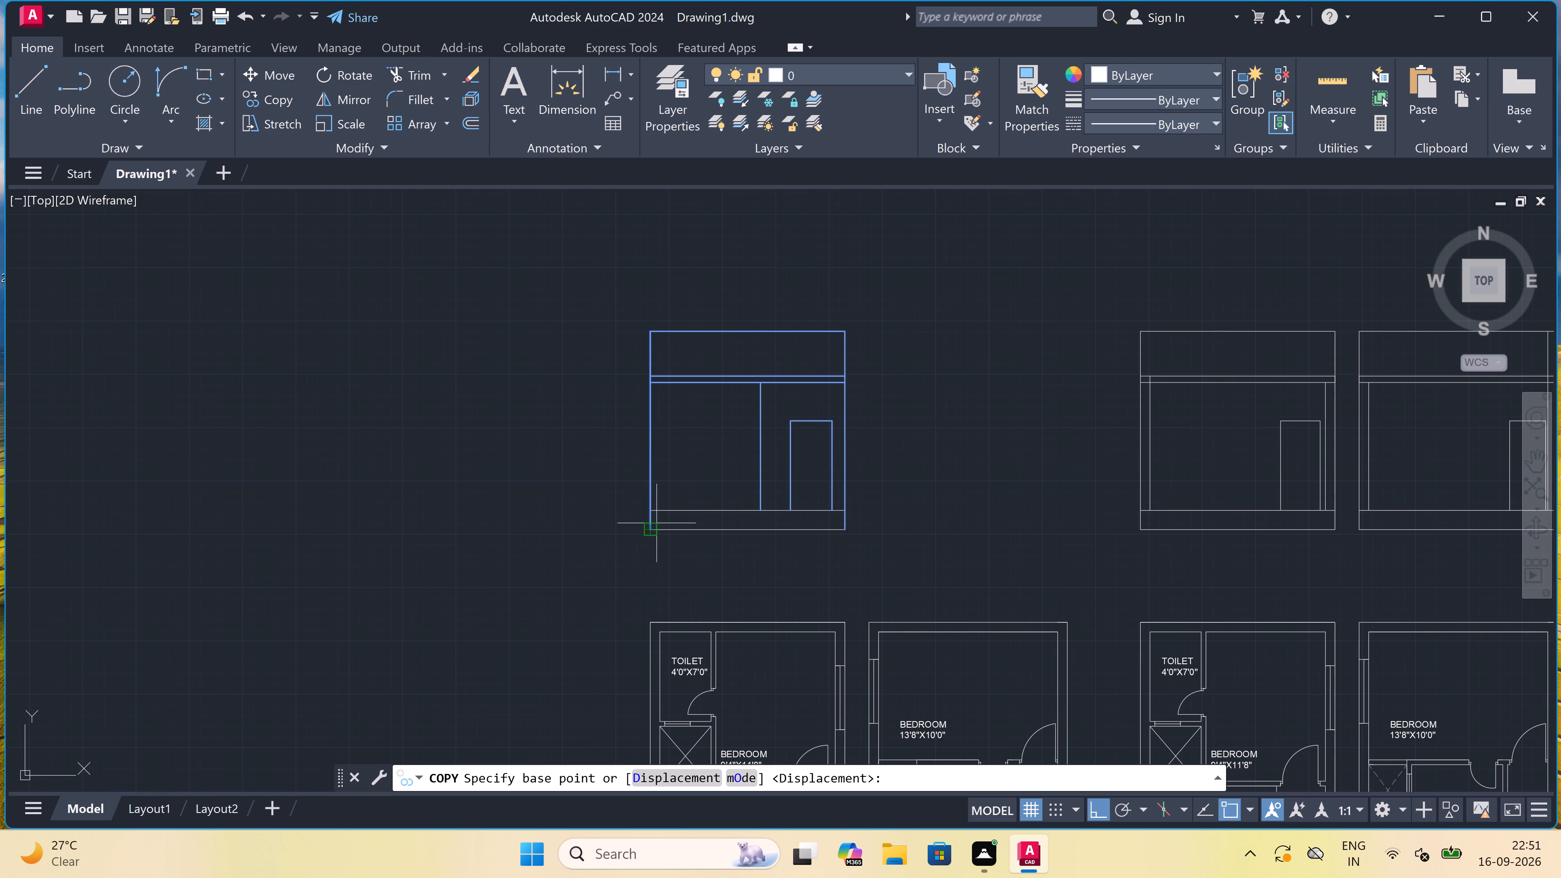
click(648, 505)
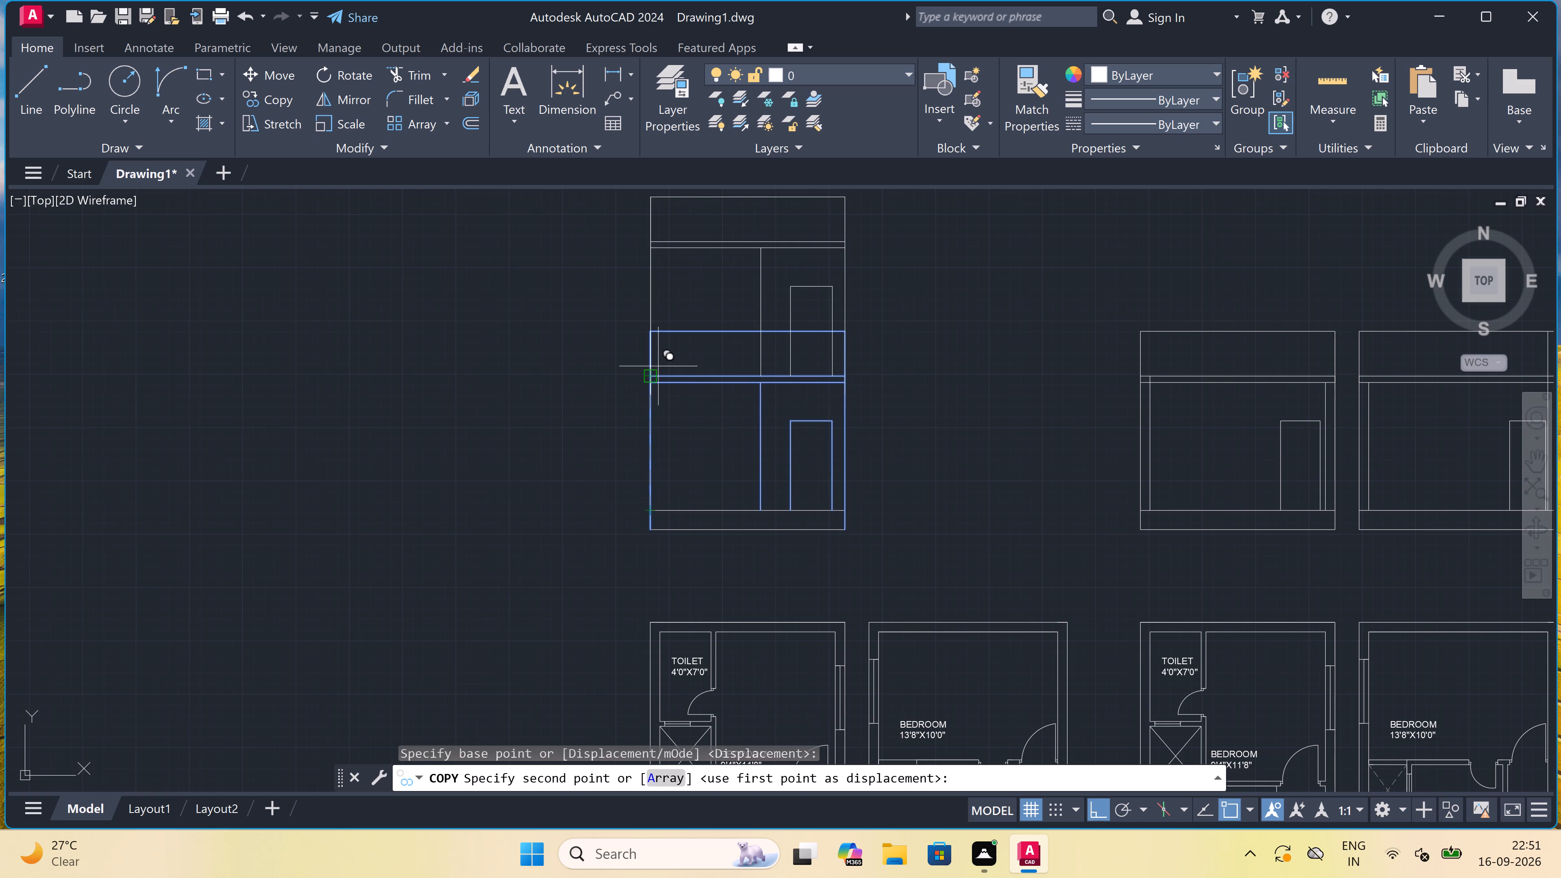
click(649, 374)
scroll(650, 376, down, 1)
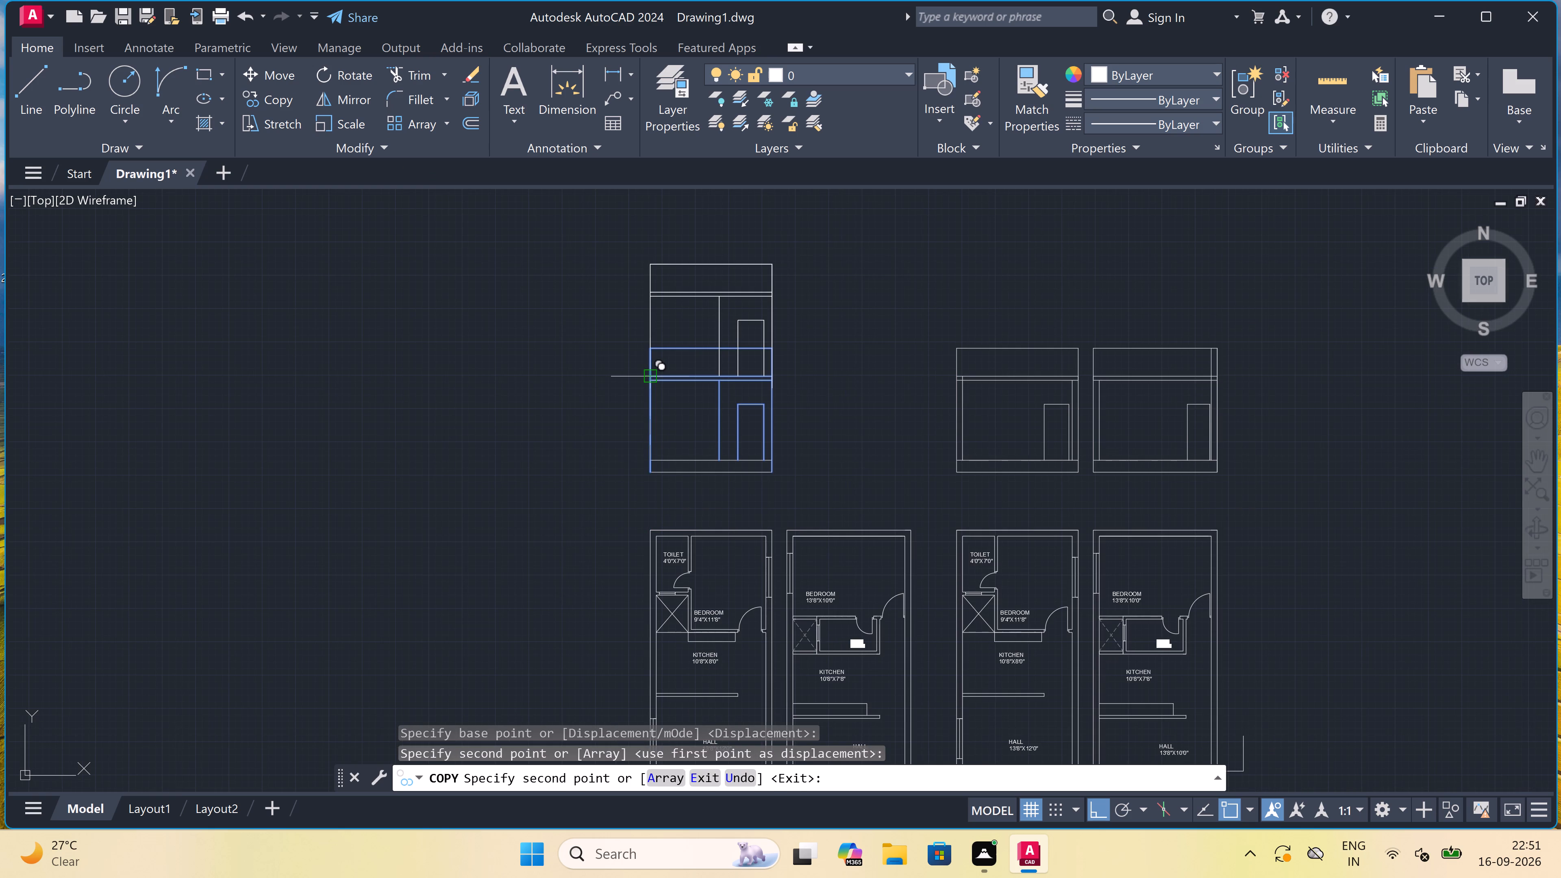
key(Escape)
Erase the whole elevation above the copied first floor plan.
scroll(650, 373, down, 1)
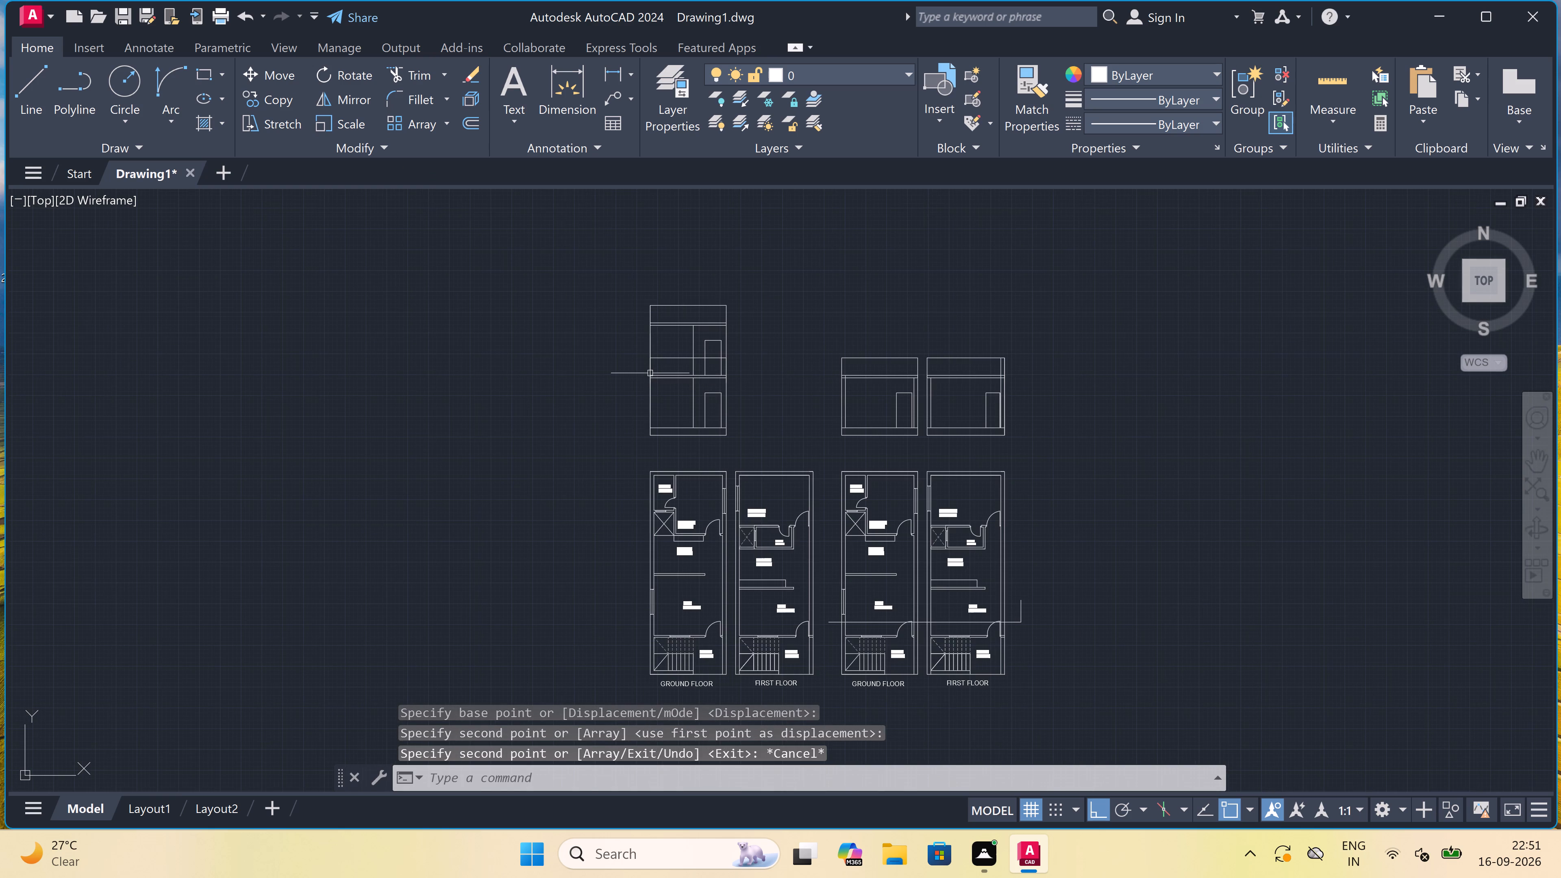
scroll(1047, 397, up, 3)
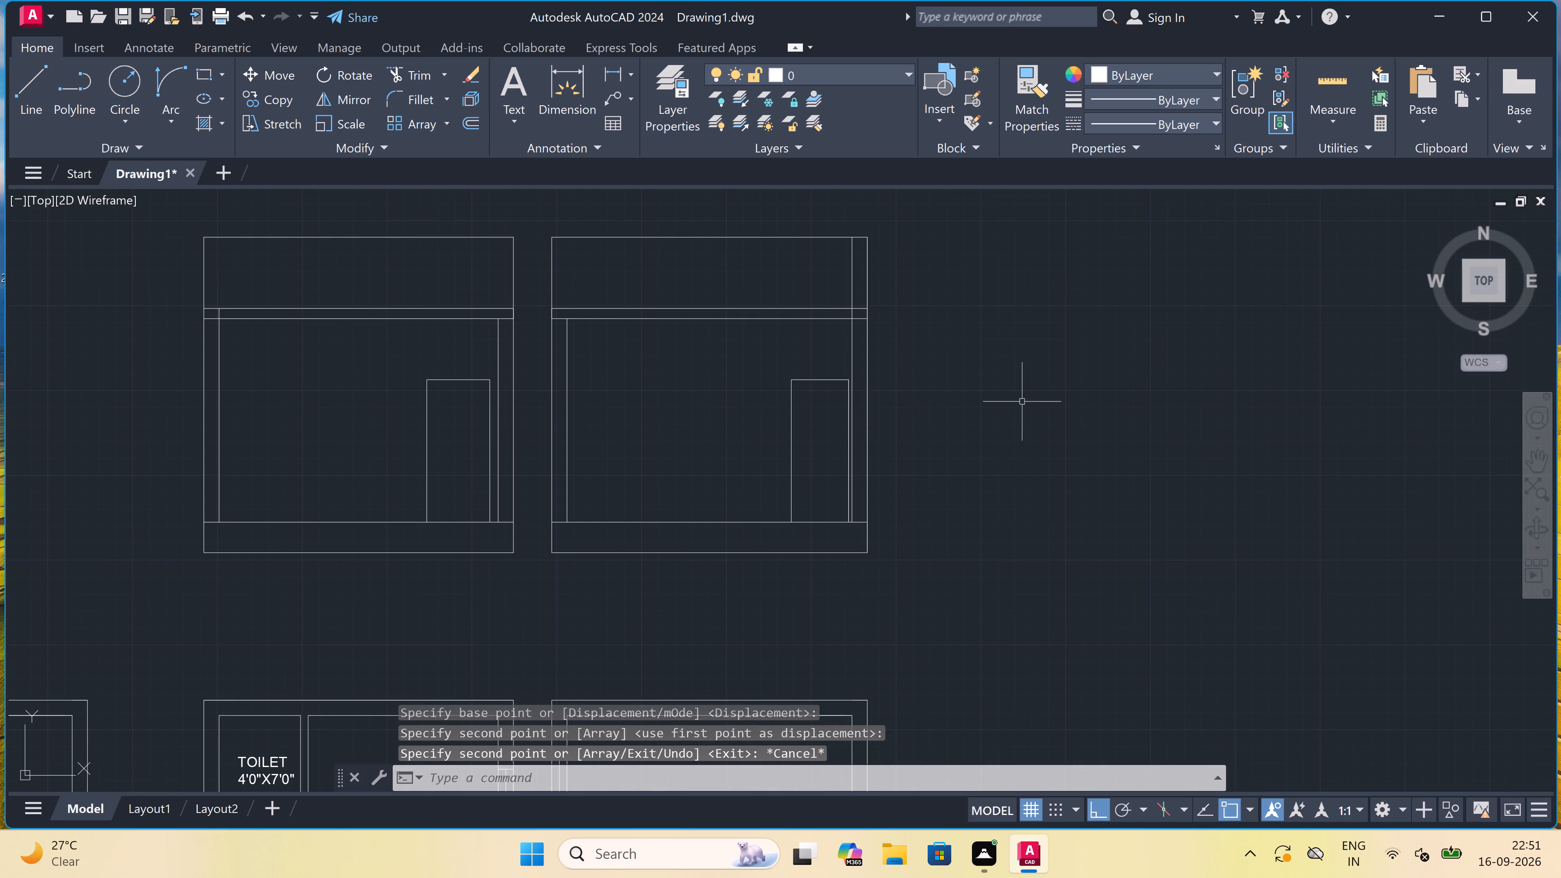
scroll(883, 421, down, 2)
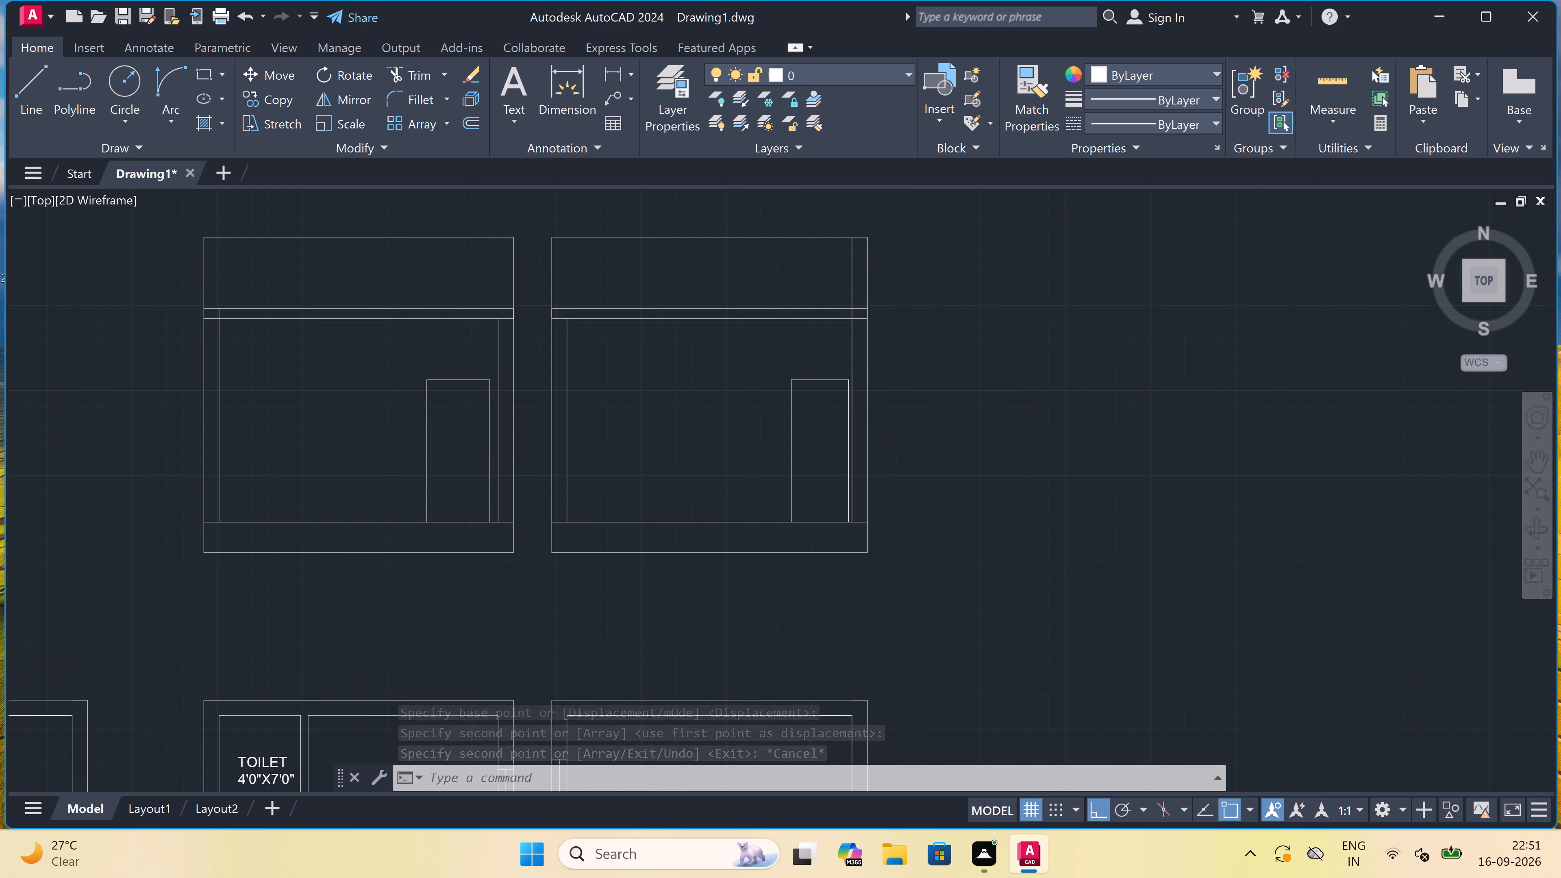
scroll(878, 451, down, 3)
scroll(876, 489, up, 4)
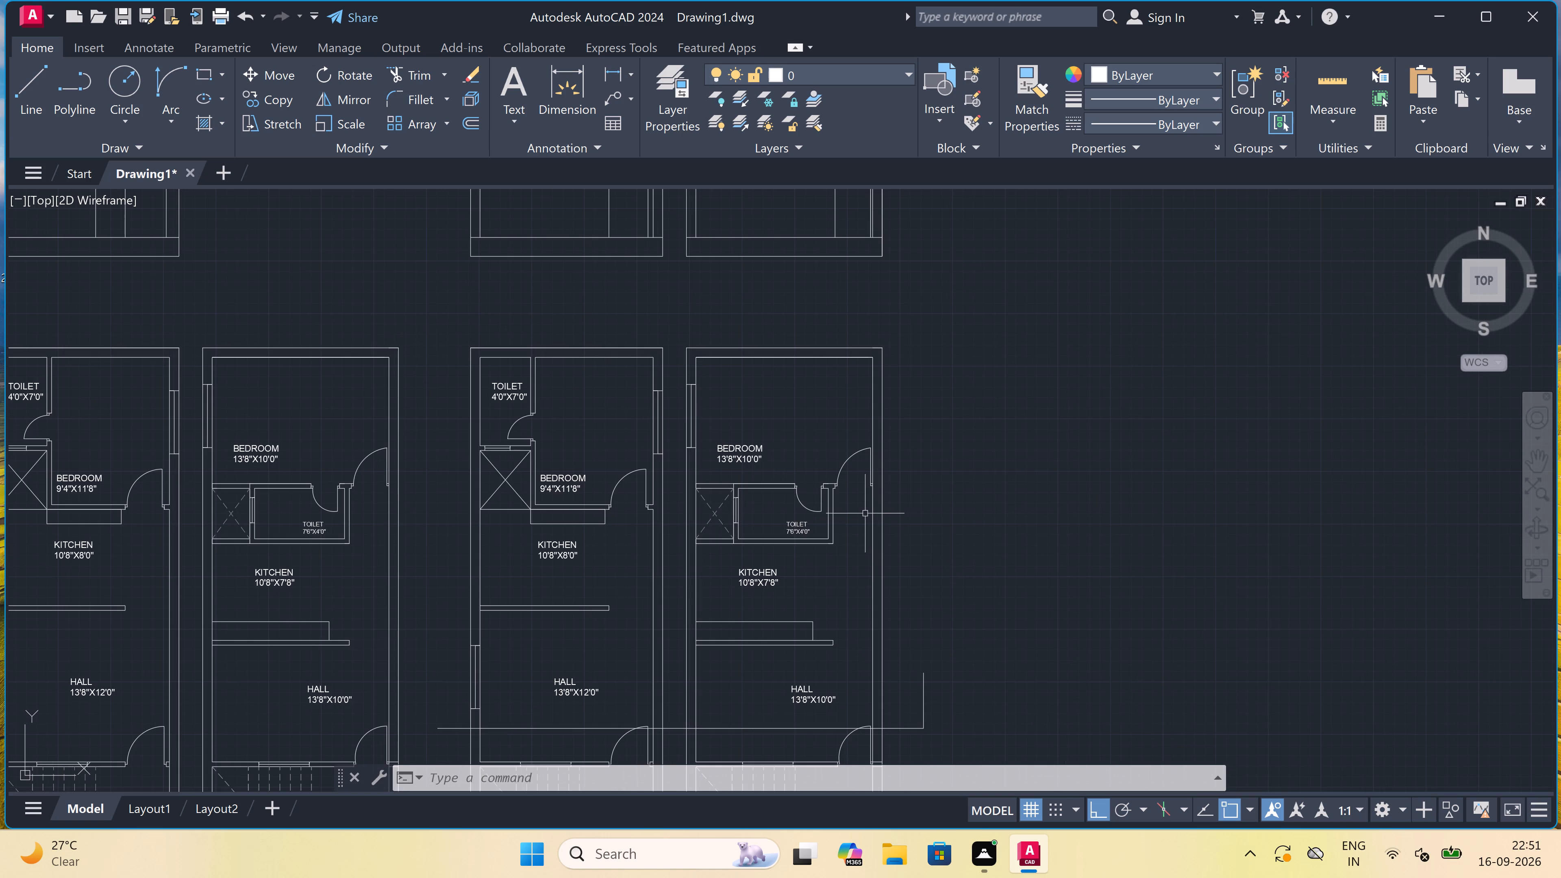
scroll(865, 512, down, 2)
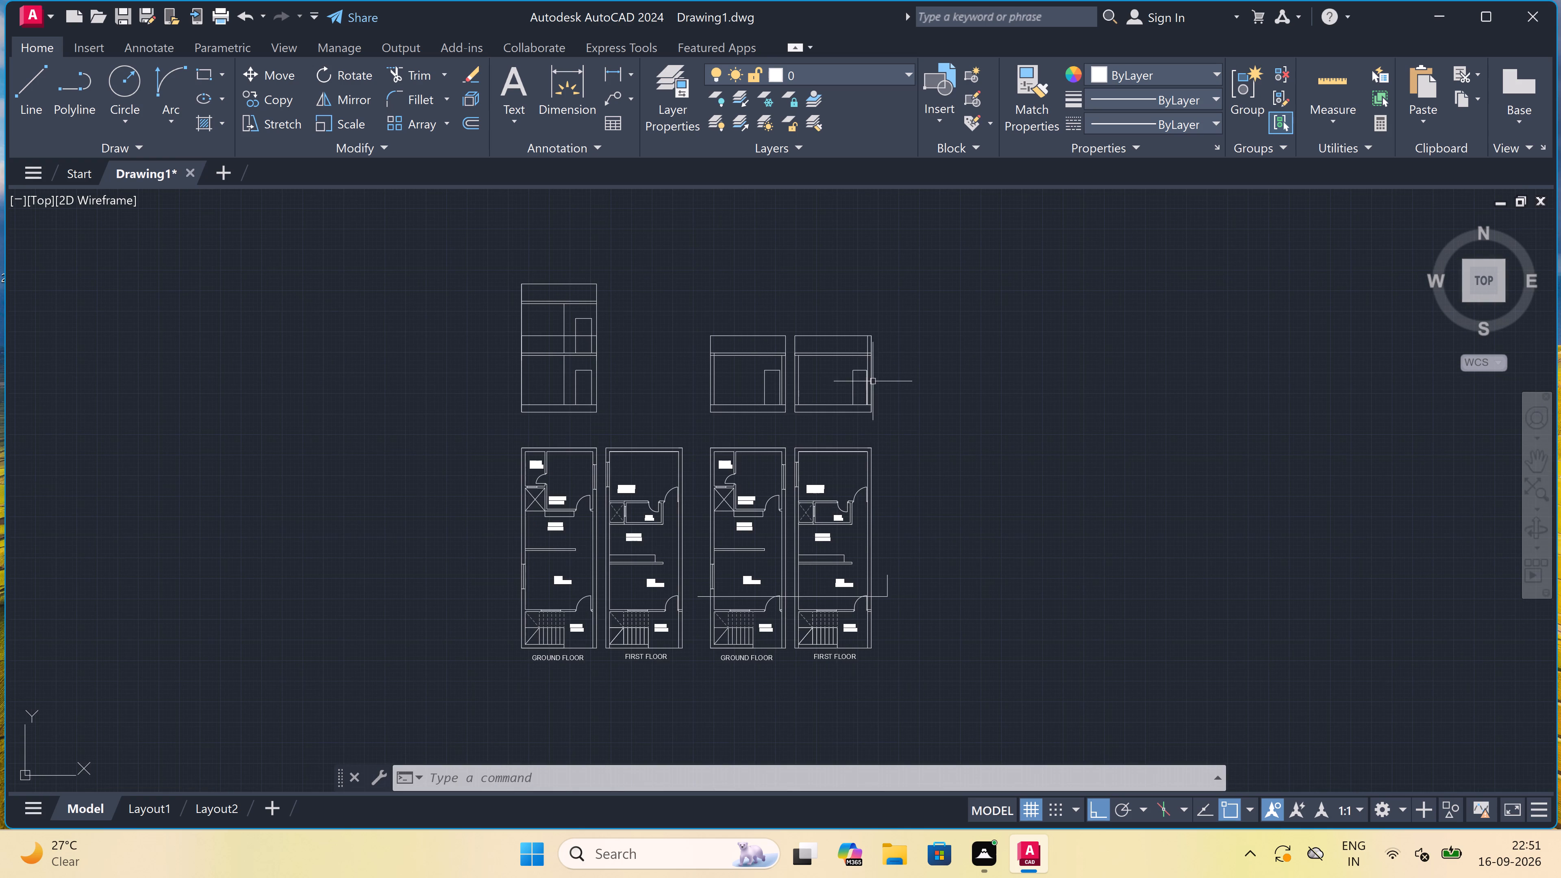
scroll(870, 369, up, 4)
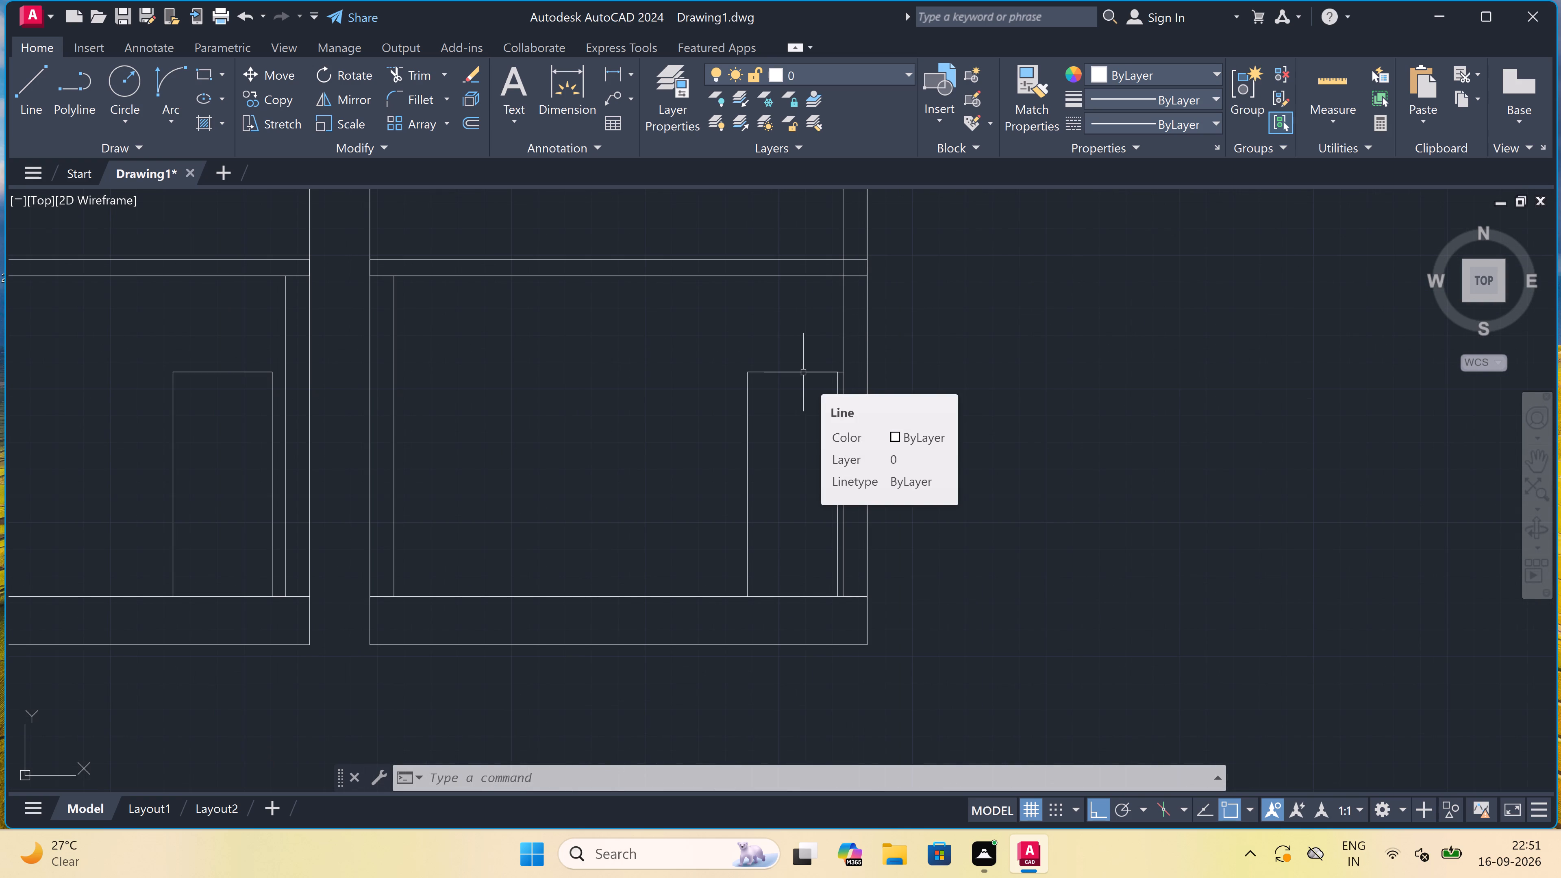
scroll(803, 372, down, 2)
drag(863, 278, 859, 285)
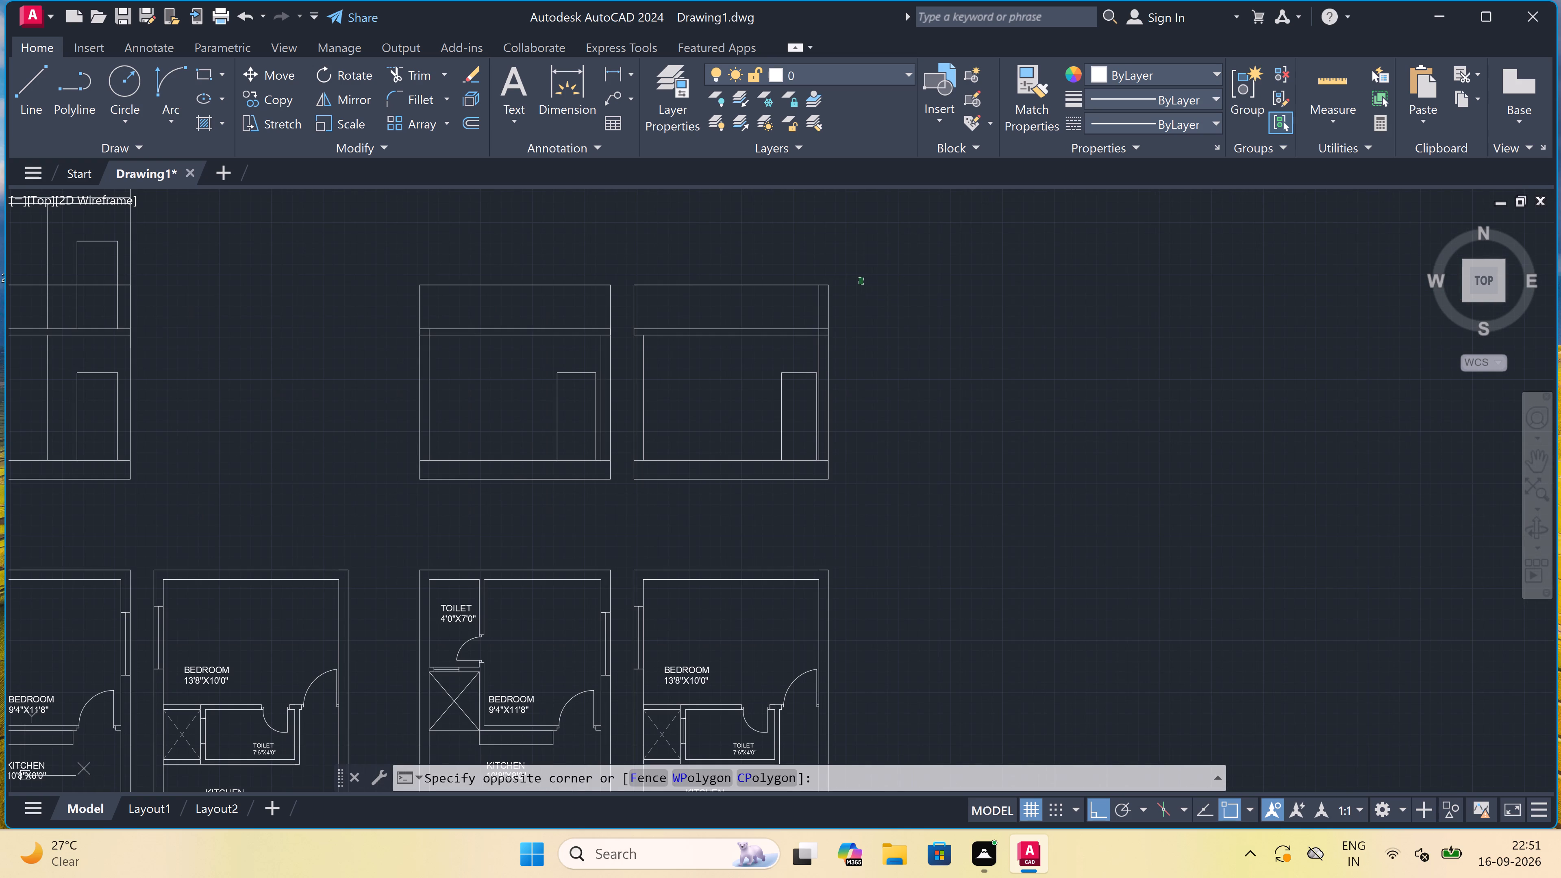
click(630, 499)
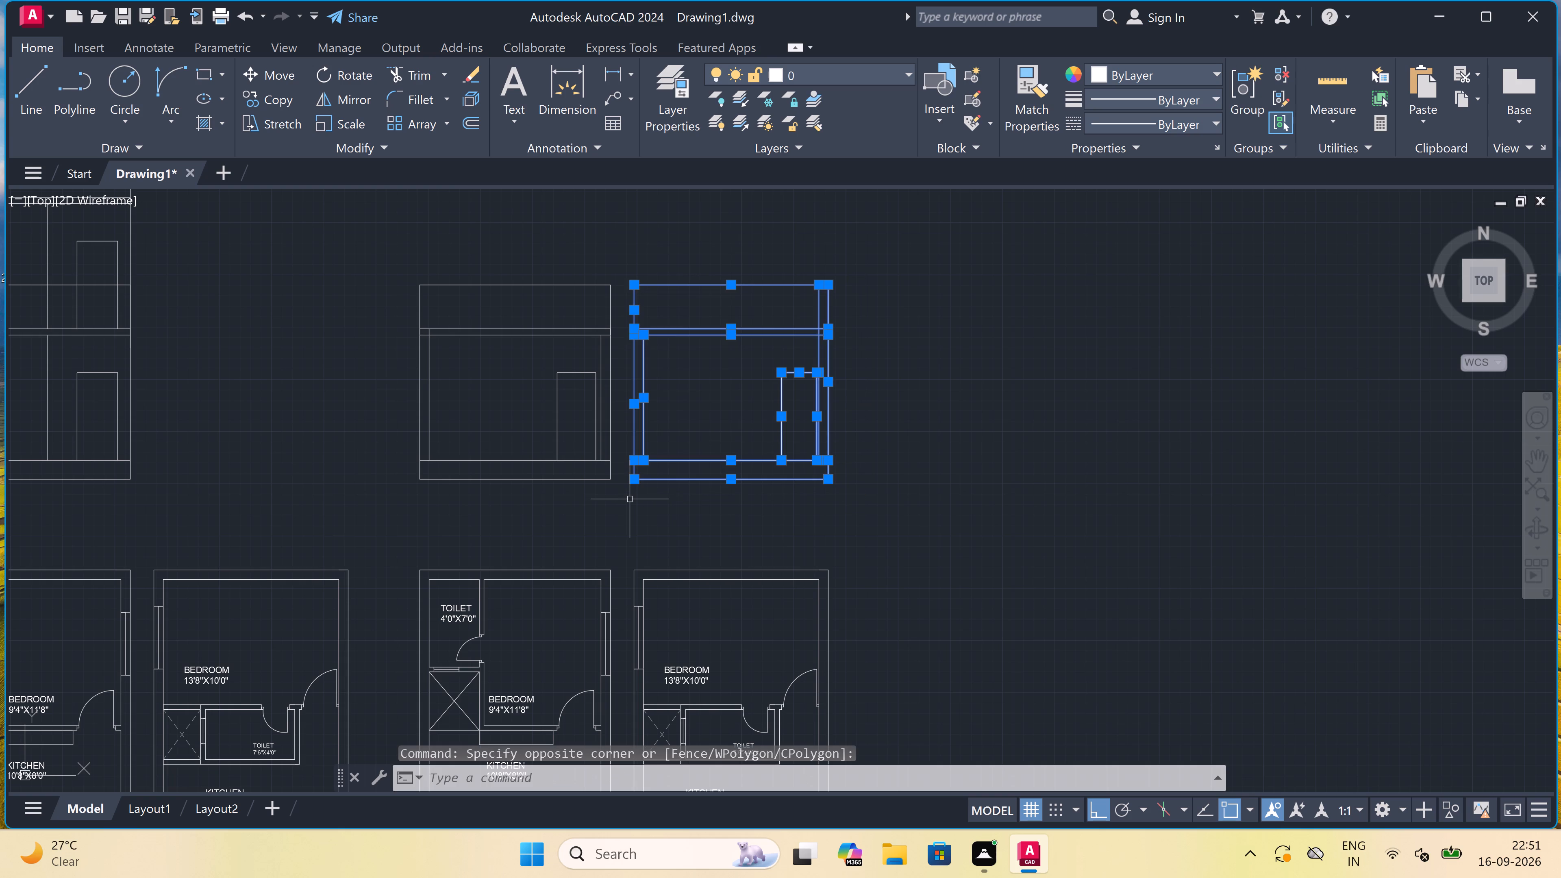
key(Delete)
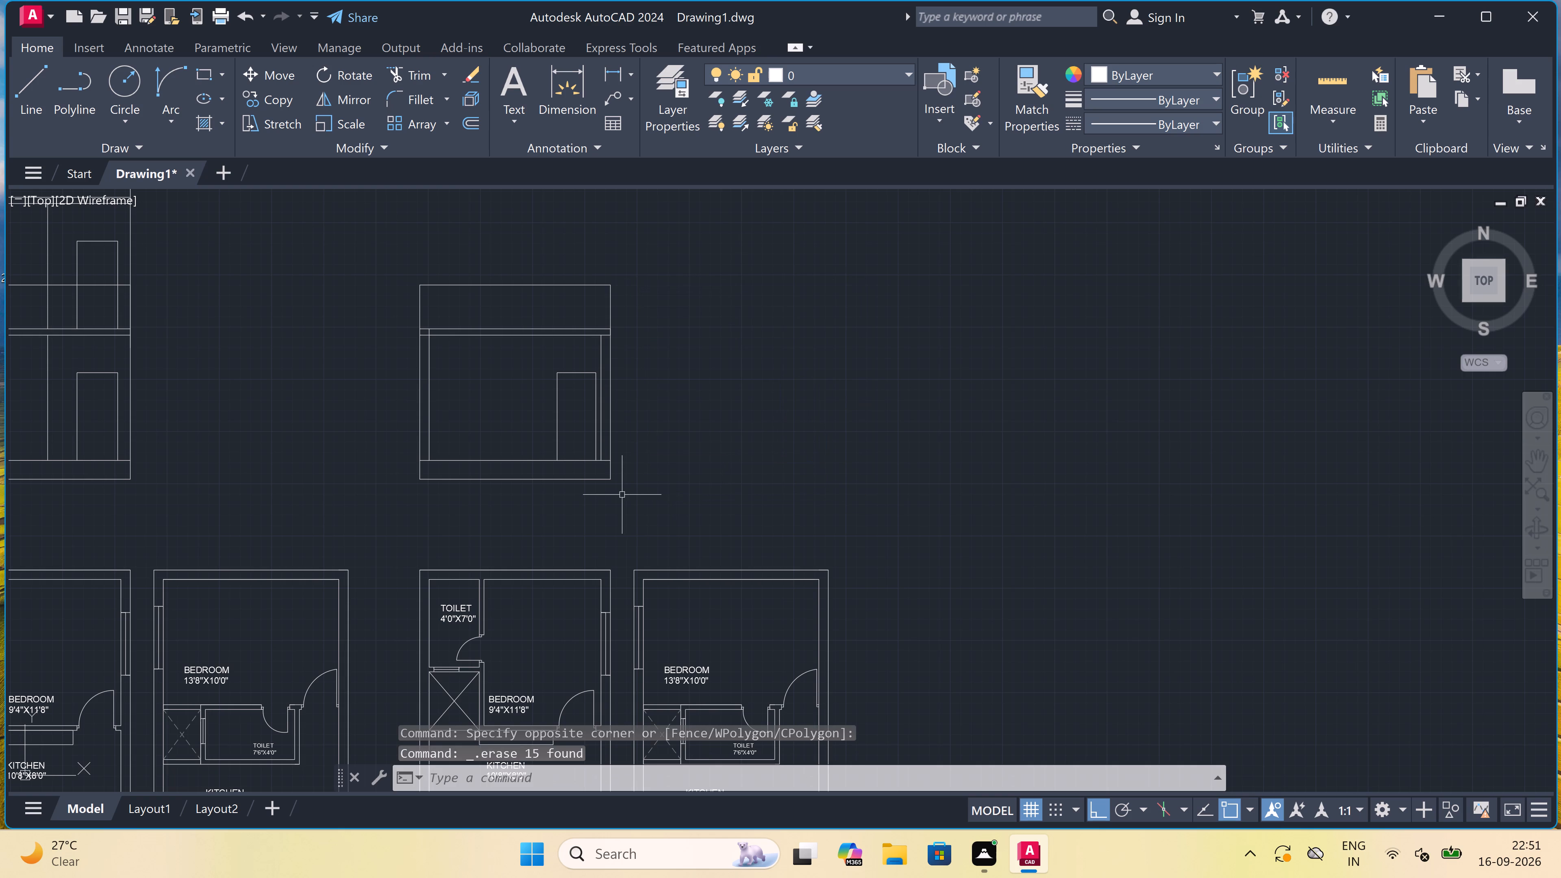
Copy the elevation above the copied ground floor plan straight up 10'-6", without its base band, onto the slab's upper line.
scroll(622, 470, down, 3)
scroll(462, 440, up, 2)
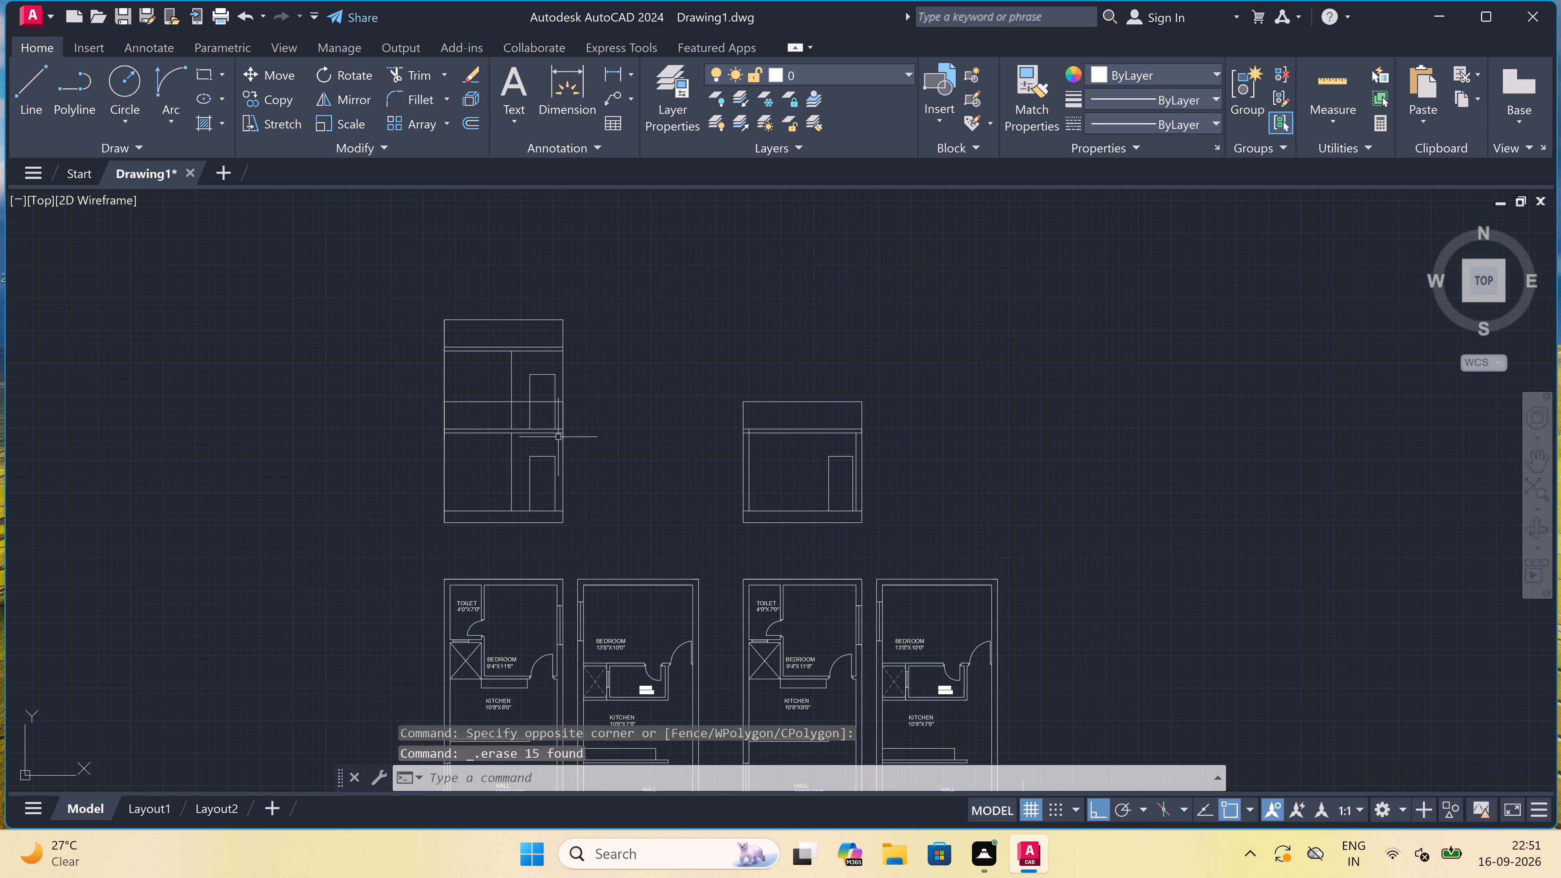
scroll(838, 389, up, 1)
double_click(931, 399)
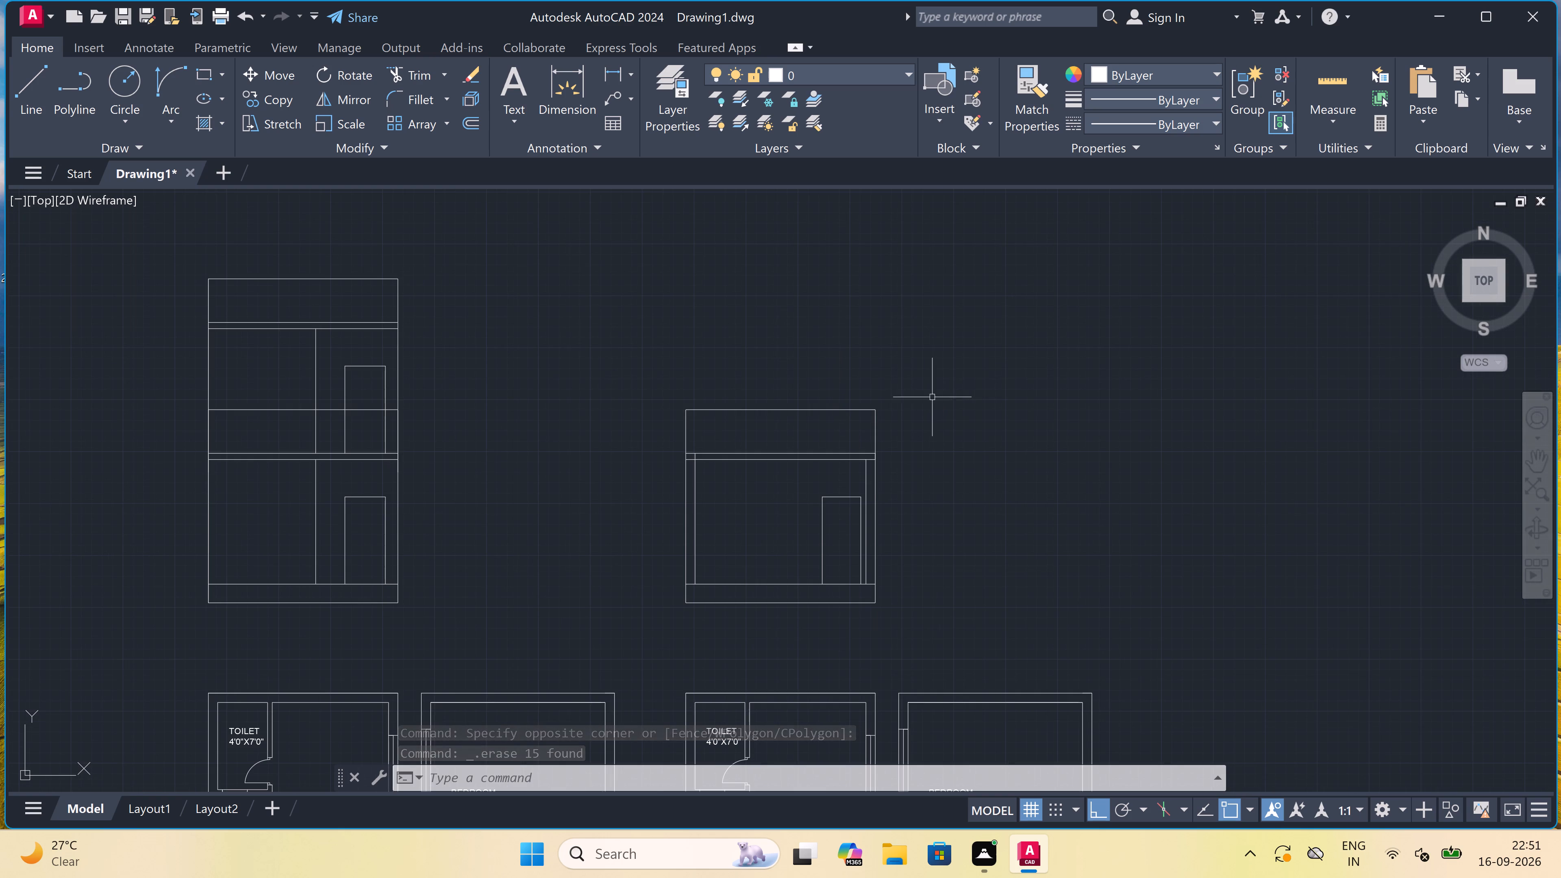
click(619, 540)
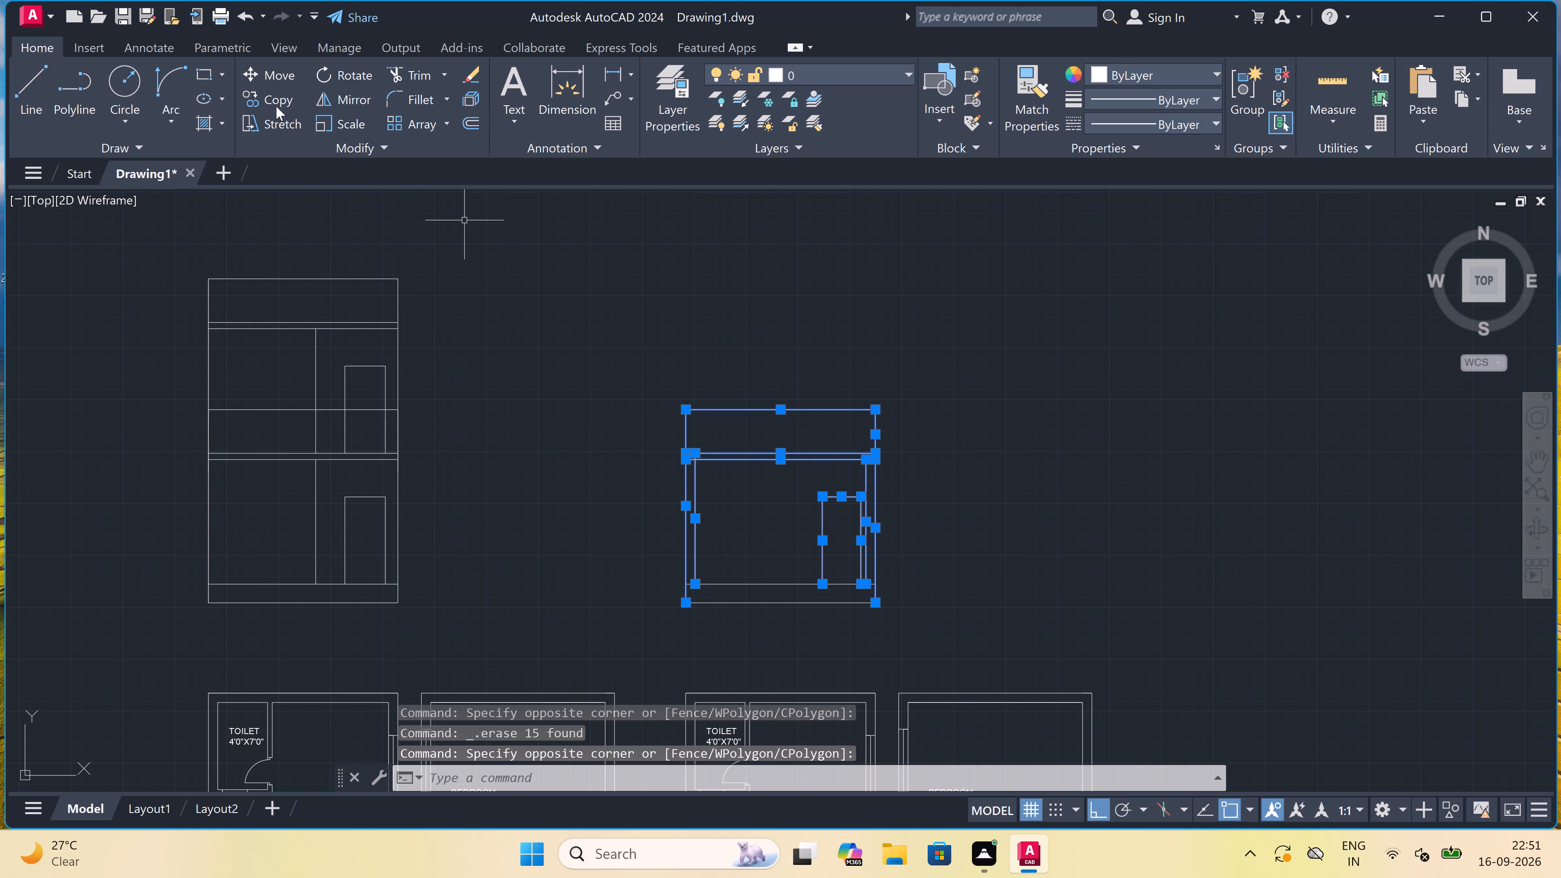
click(276, 104)
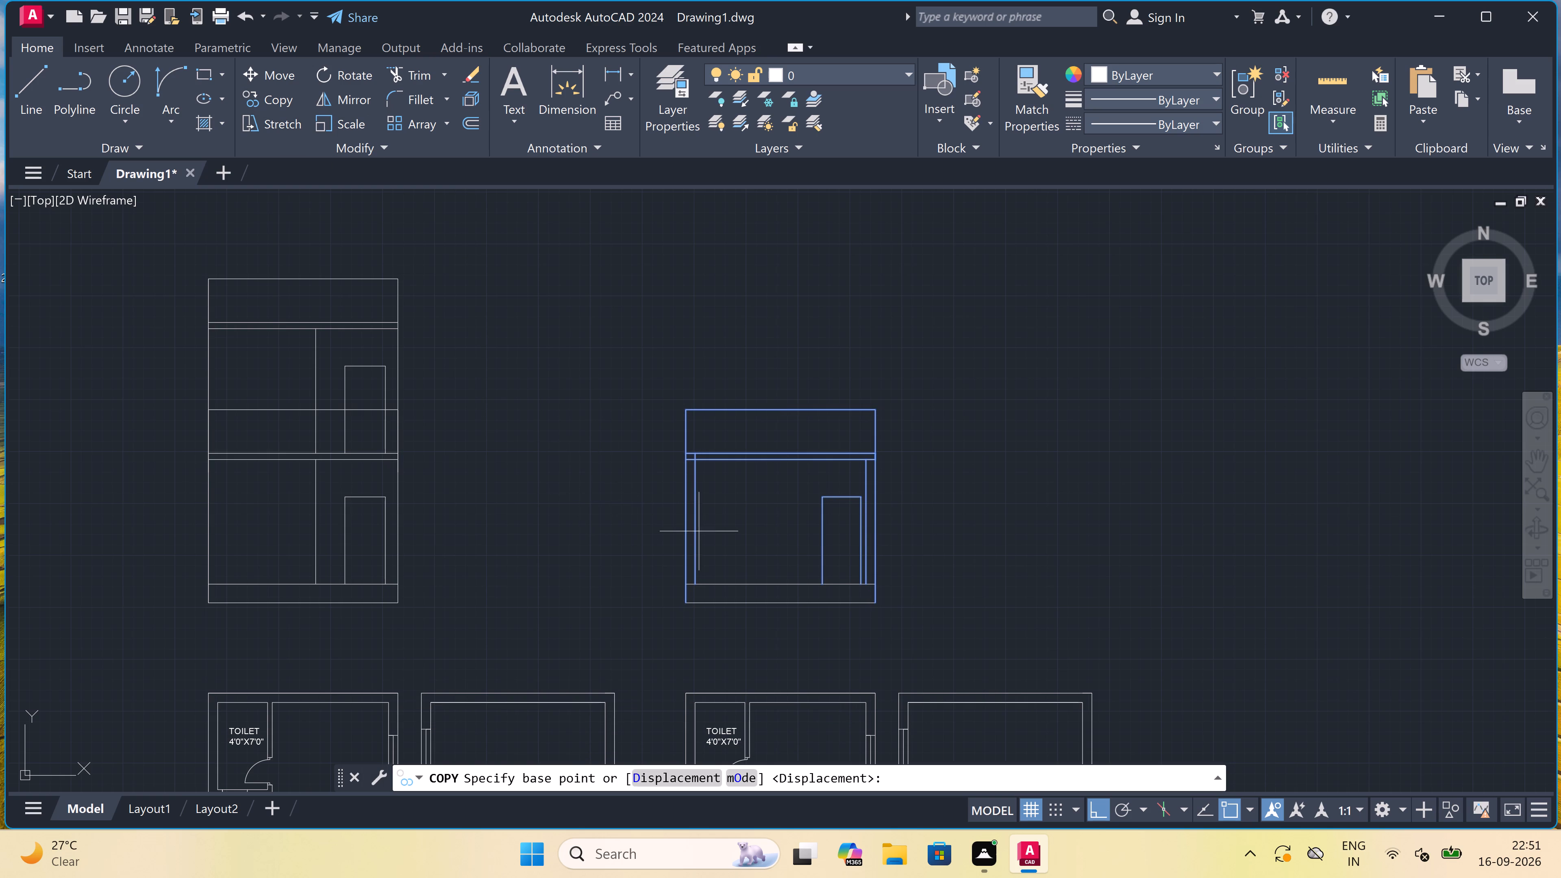
click(687, 583)
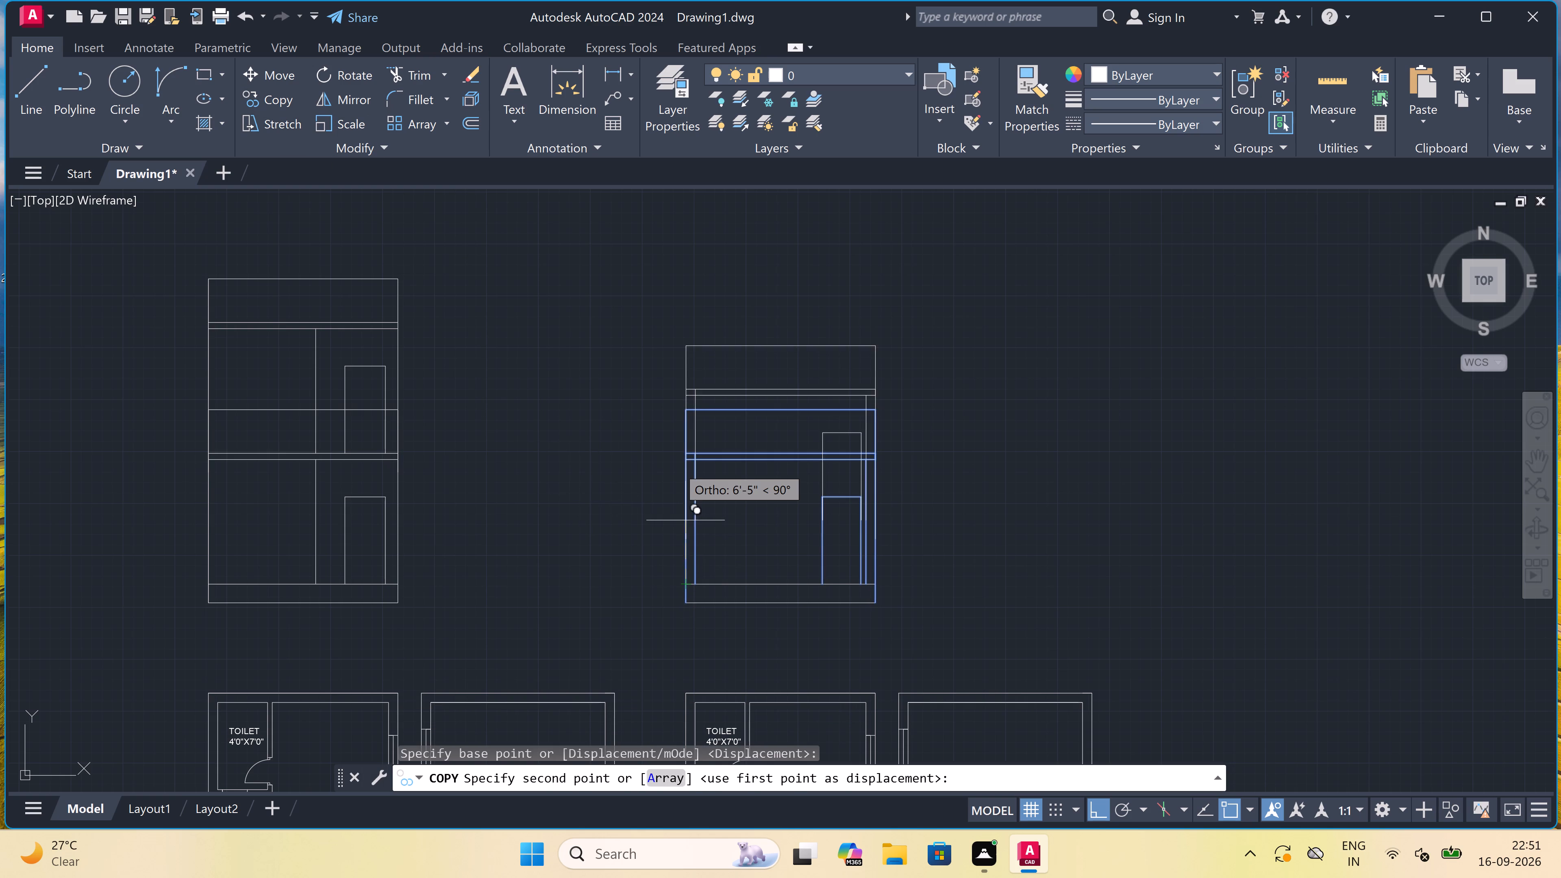
scroll(673, 445, up, 2)
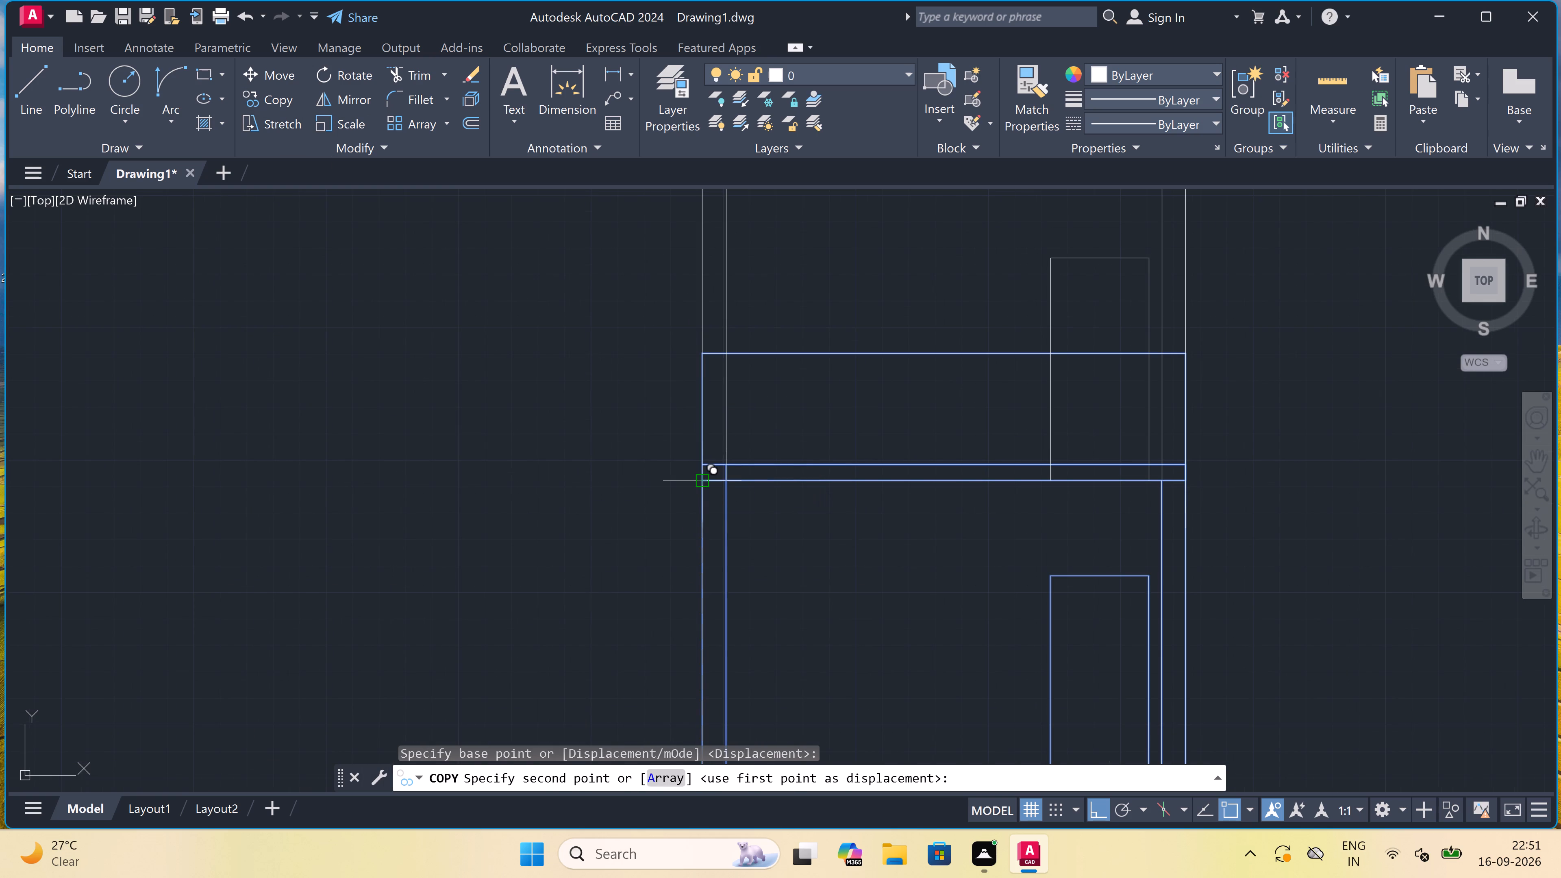
click(702, 470)
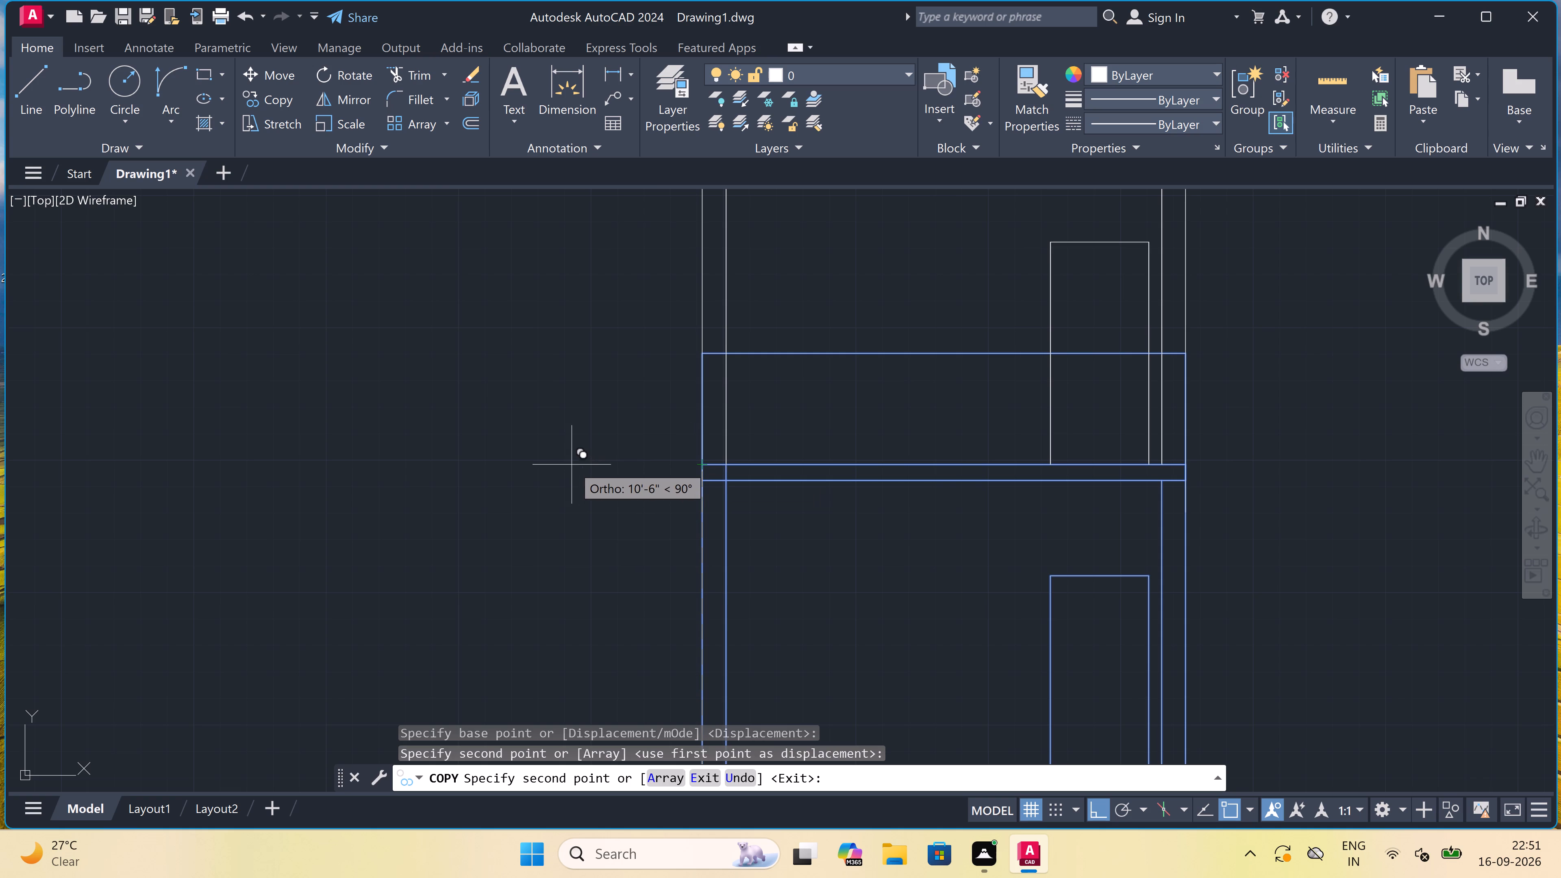
key(Escape)
scroll(546, 457, down, 2)
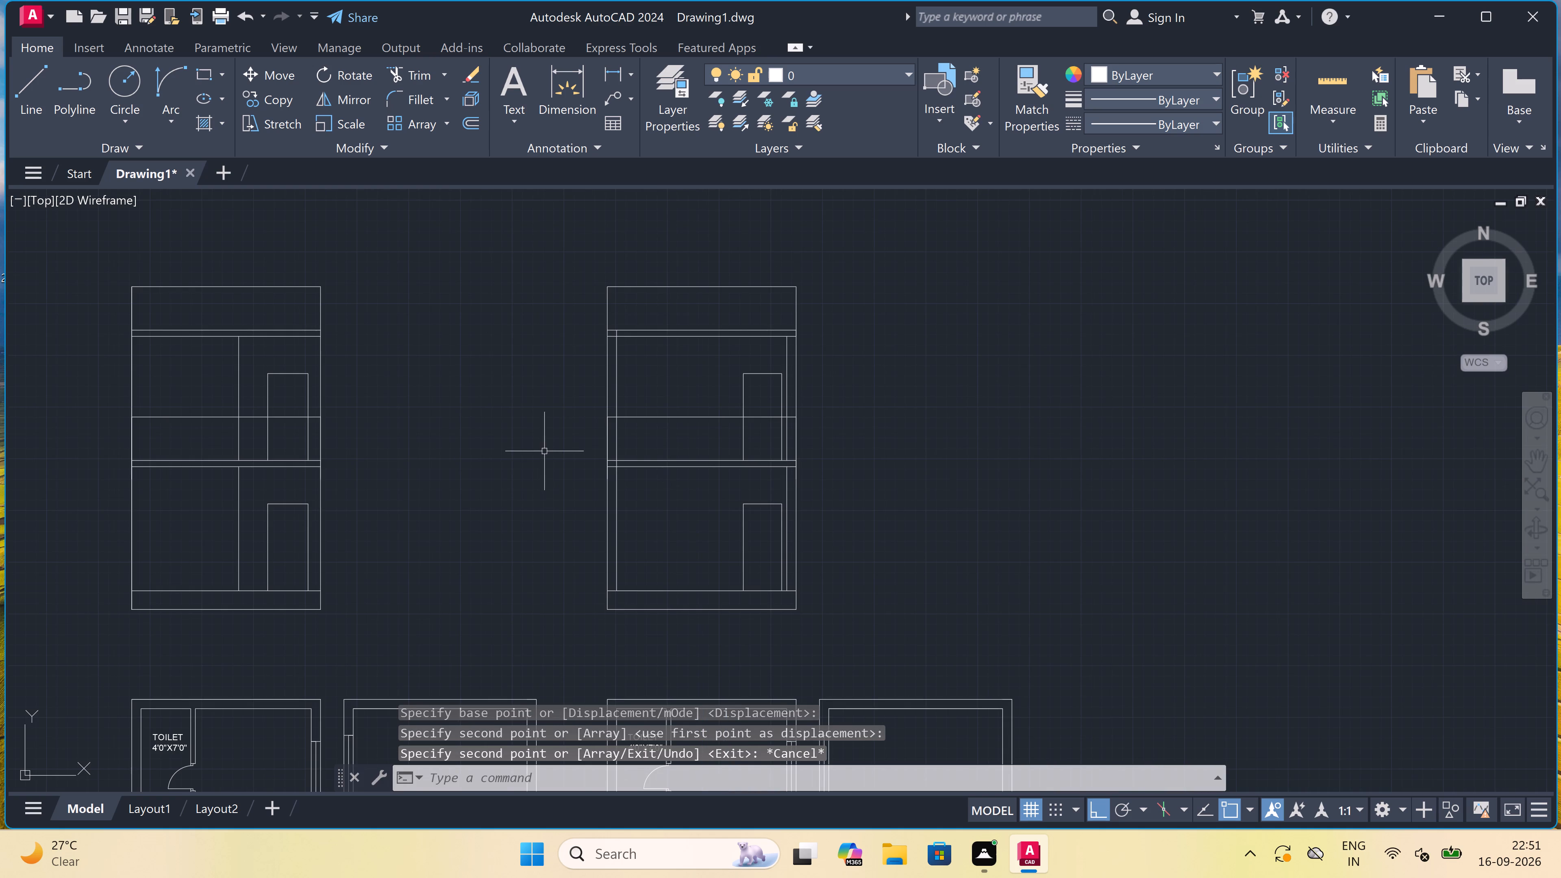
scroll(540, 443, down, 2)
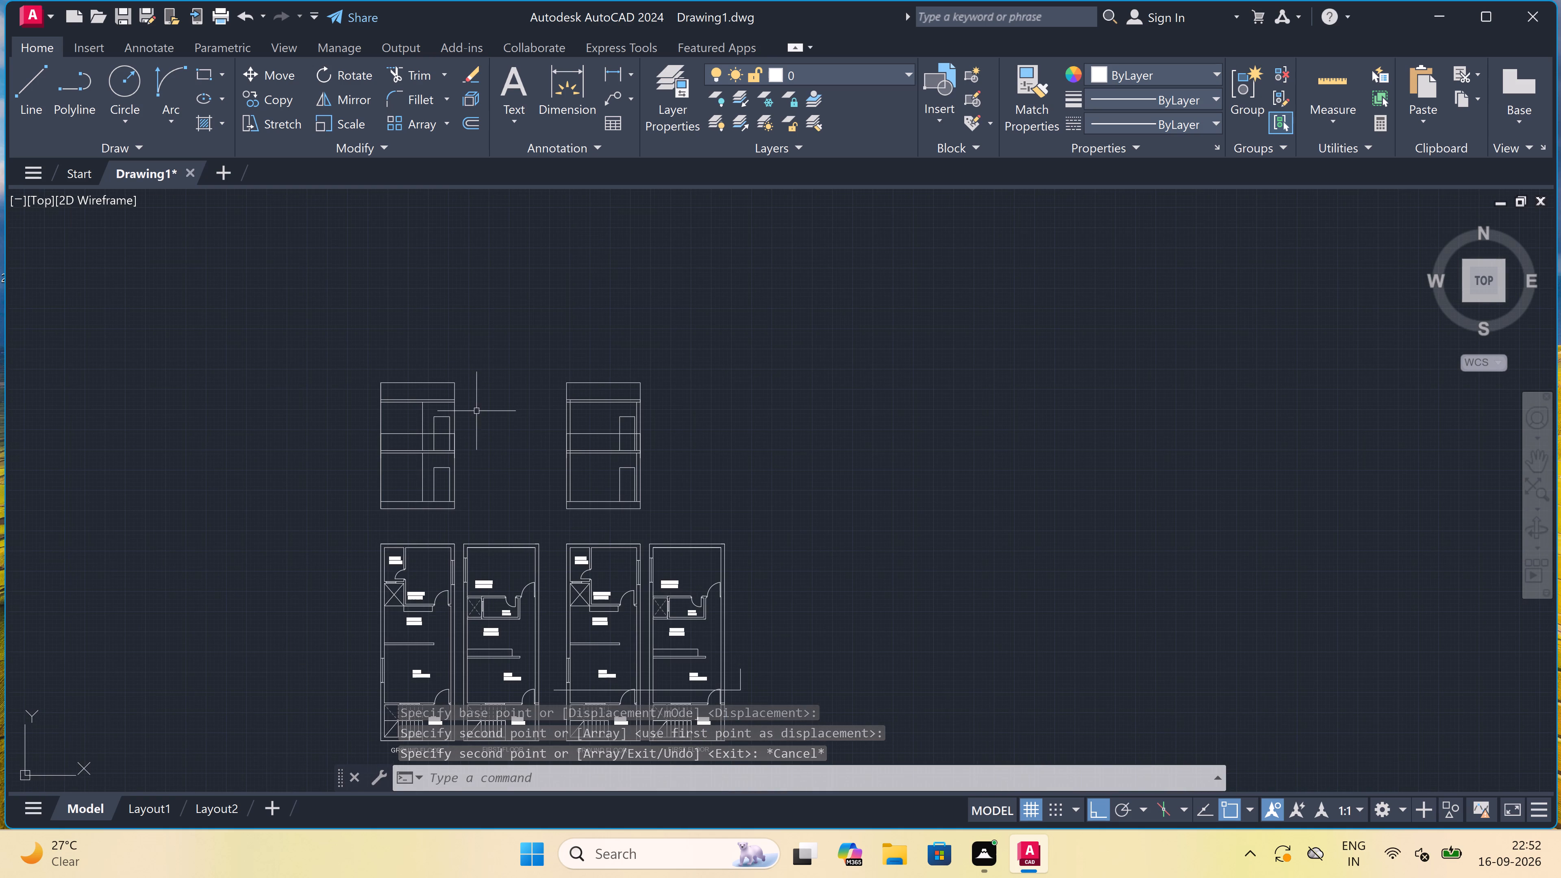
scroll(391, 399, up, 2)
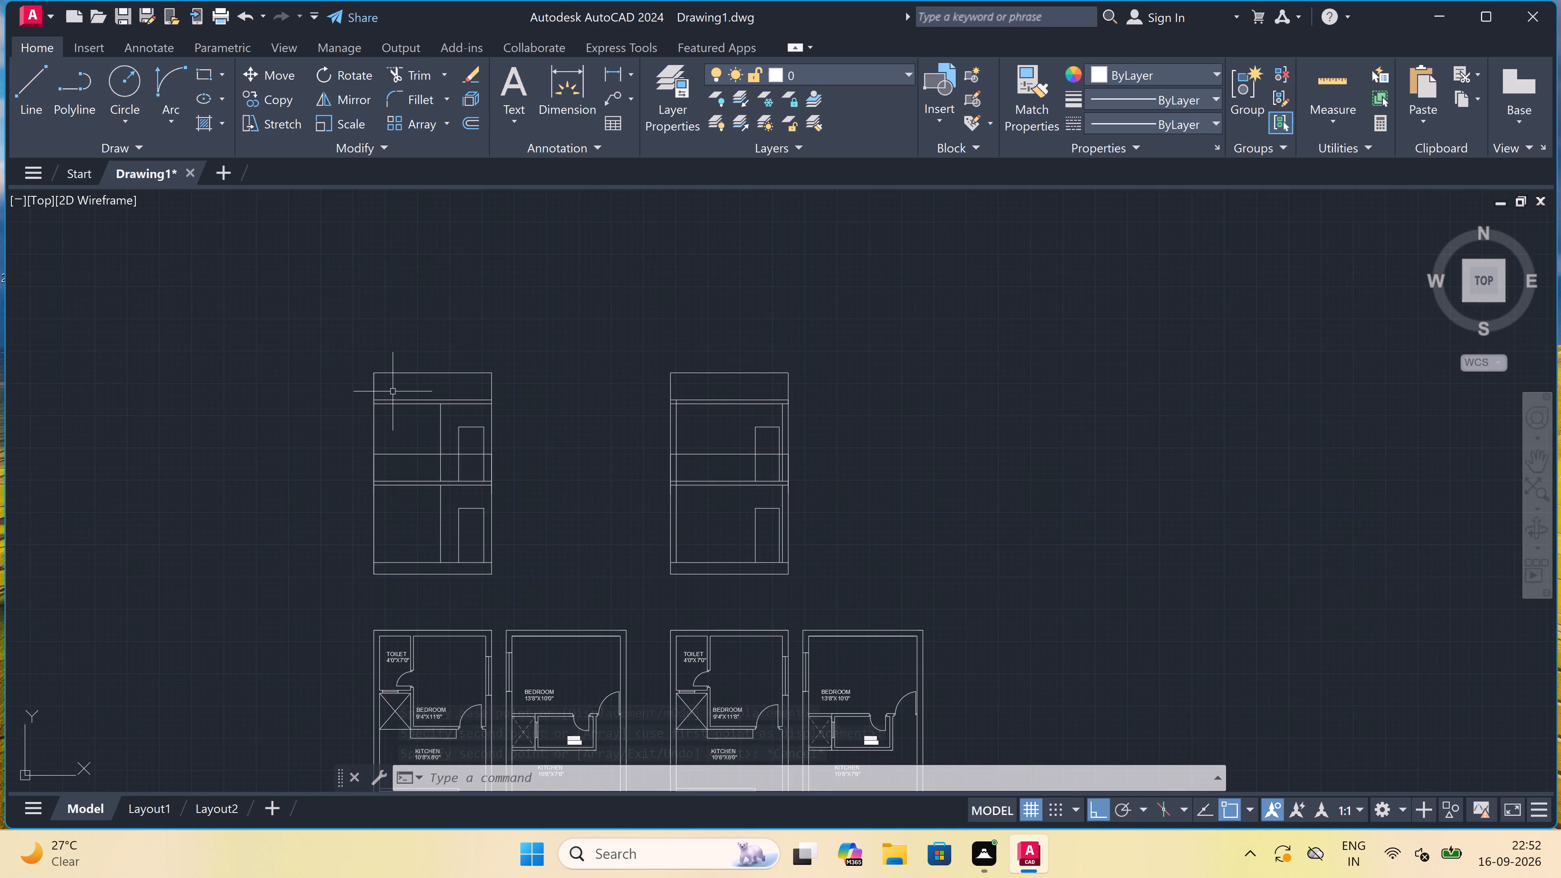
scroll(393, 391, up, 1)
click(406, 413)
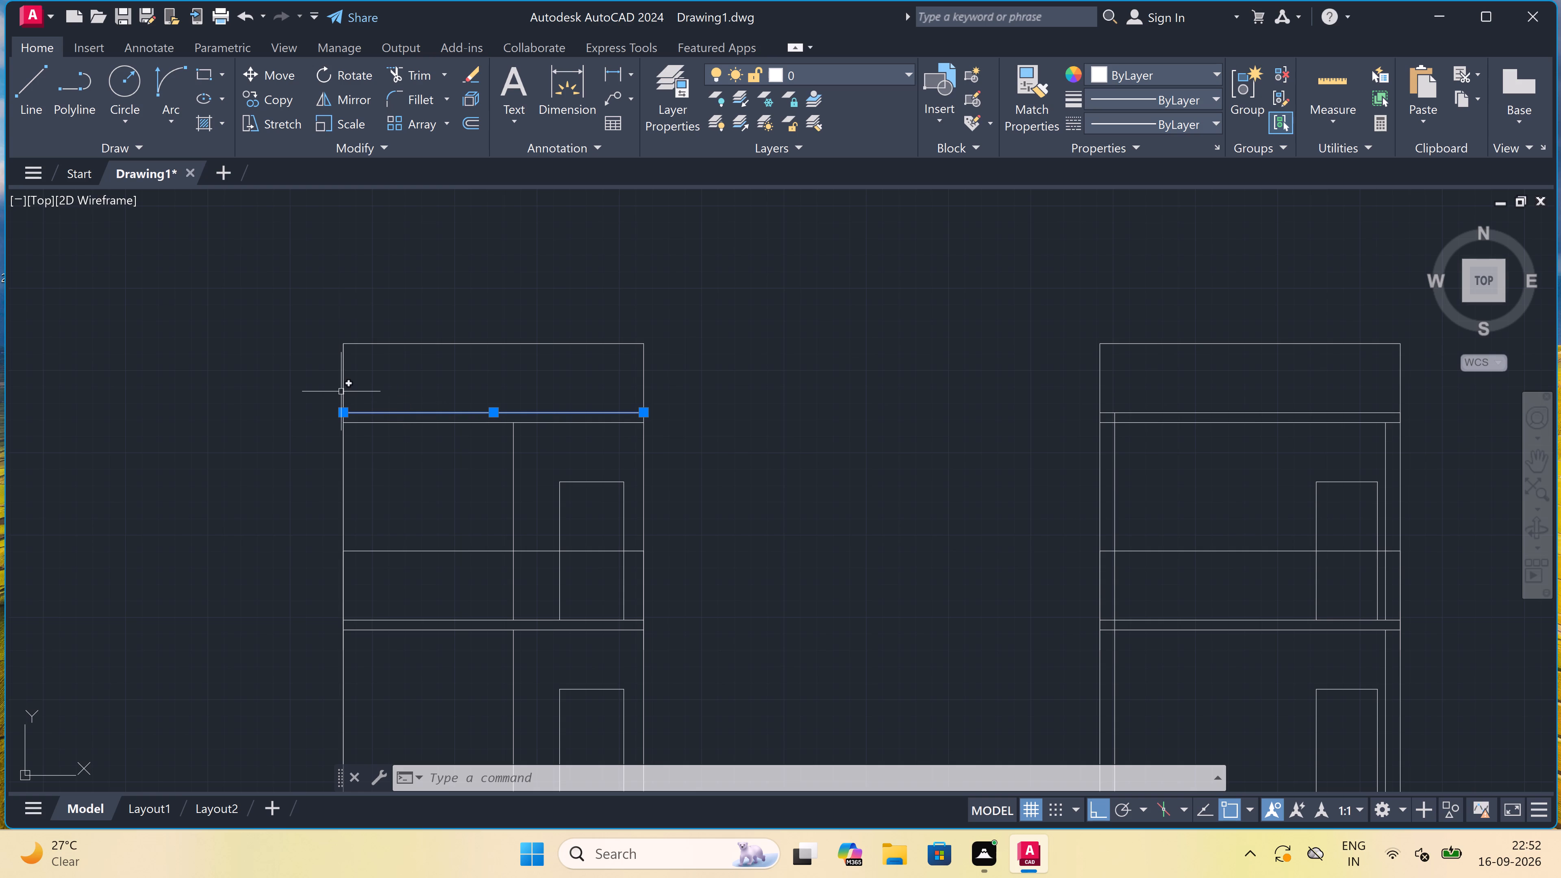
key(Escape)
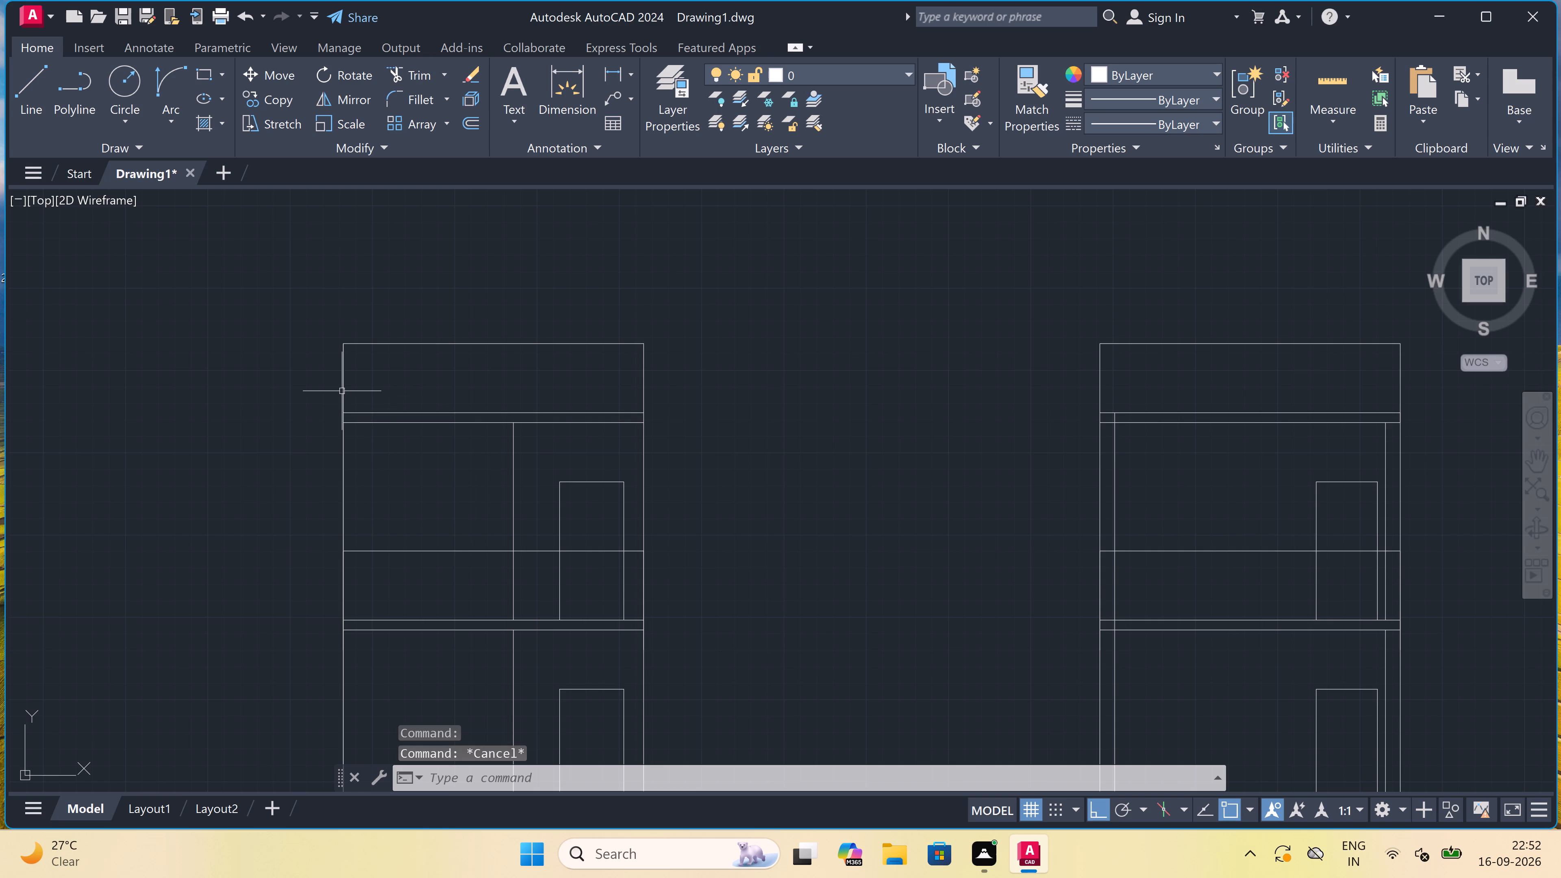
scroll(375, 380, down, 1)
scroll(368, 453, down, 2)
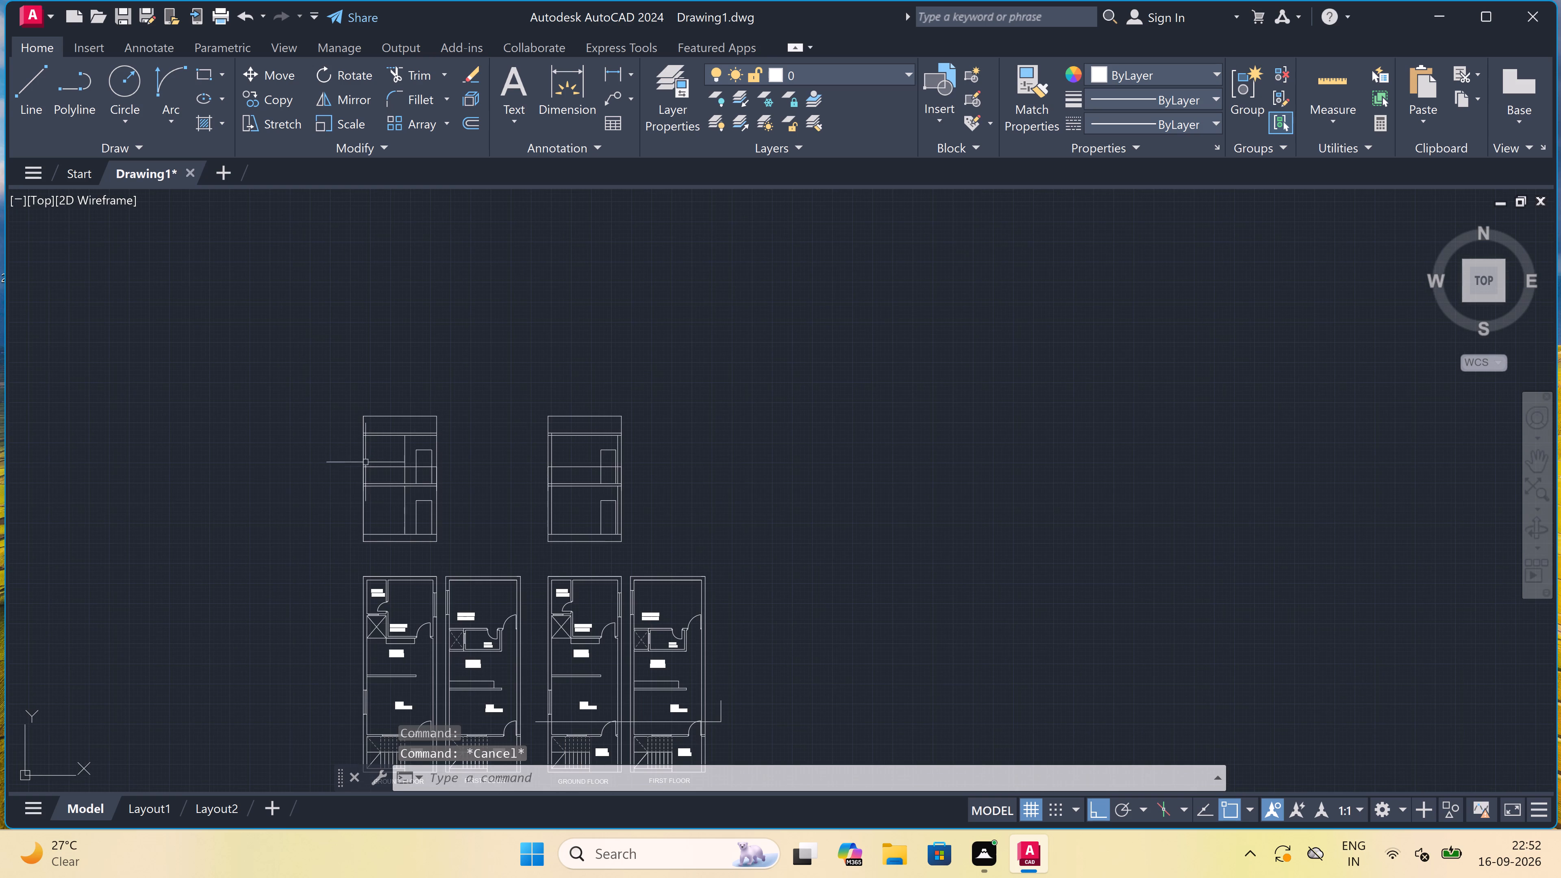
Draw a line 2' outward from the left elevation's lower left corner, continuing straight up past the elevation's top line.
scroll(365, 530, up, 2)
key(l)
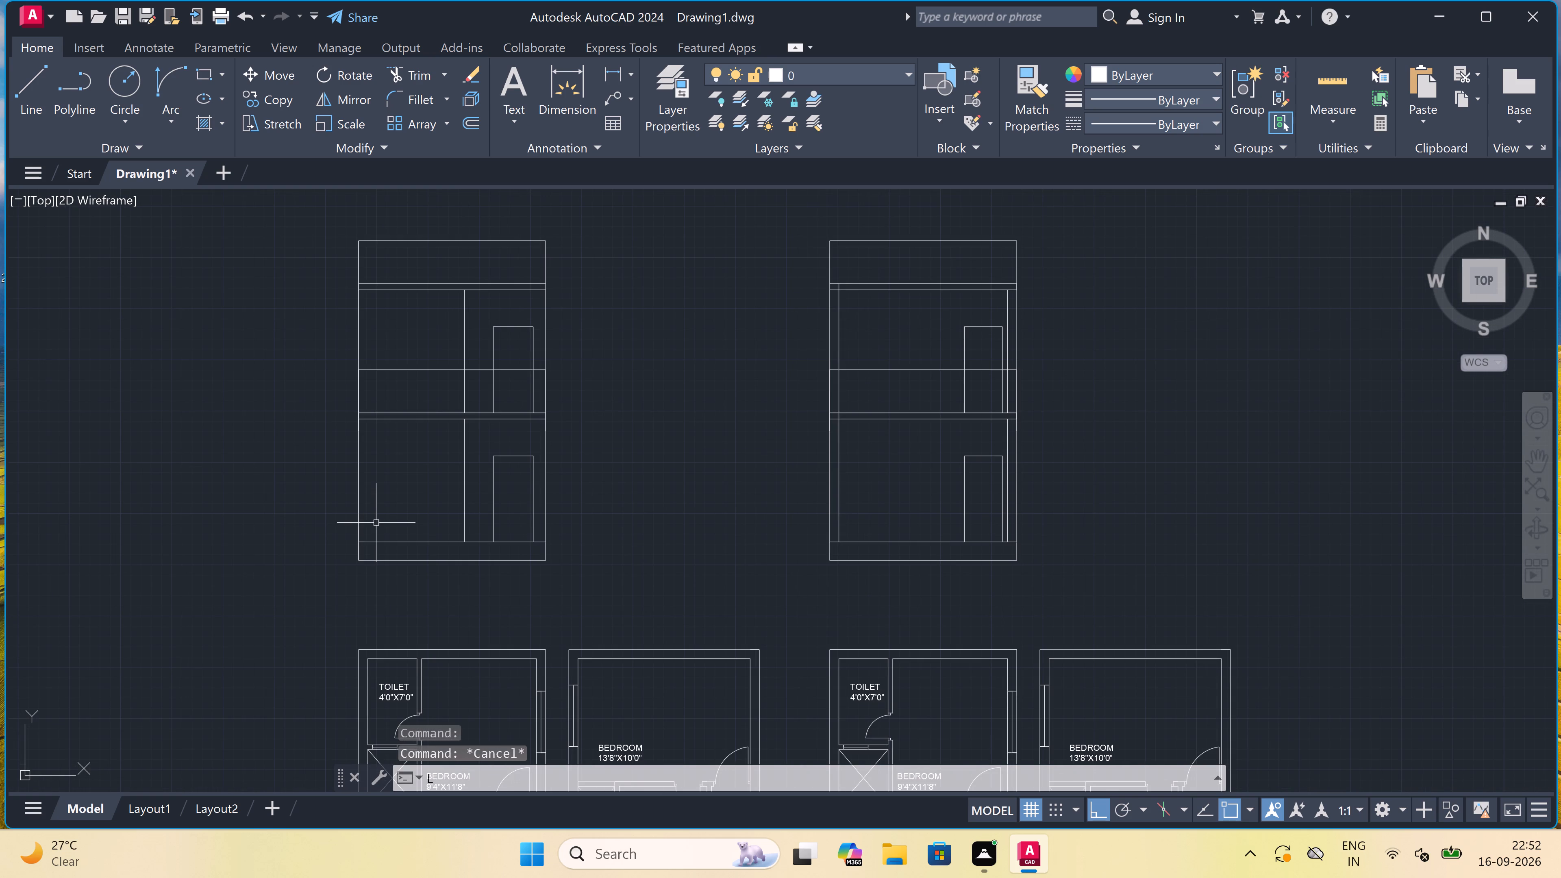
key(space)
click(361, 562)
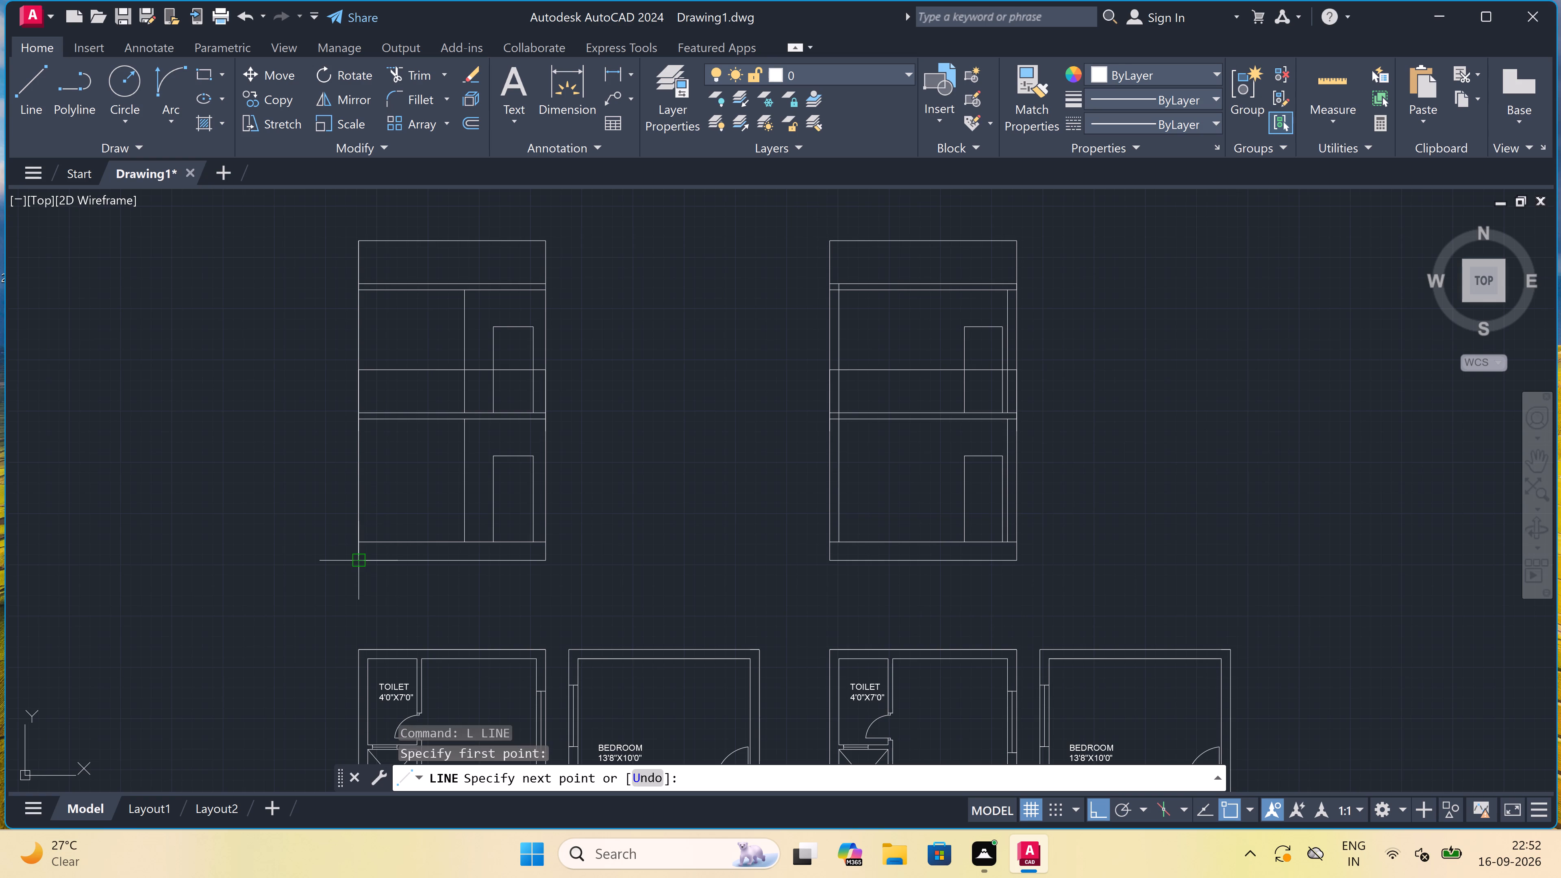
text(2")
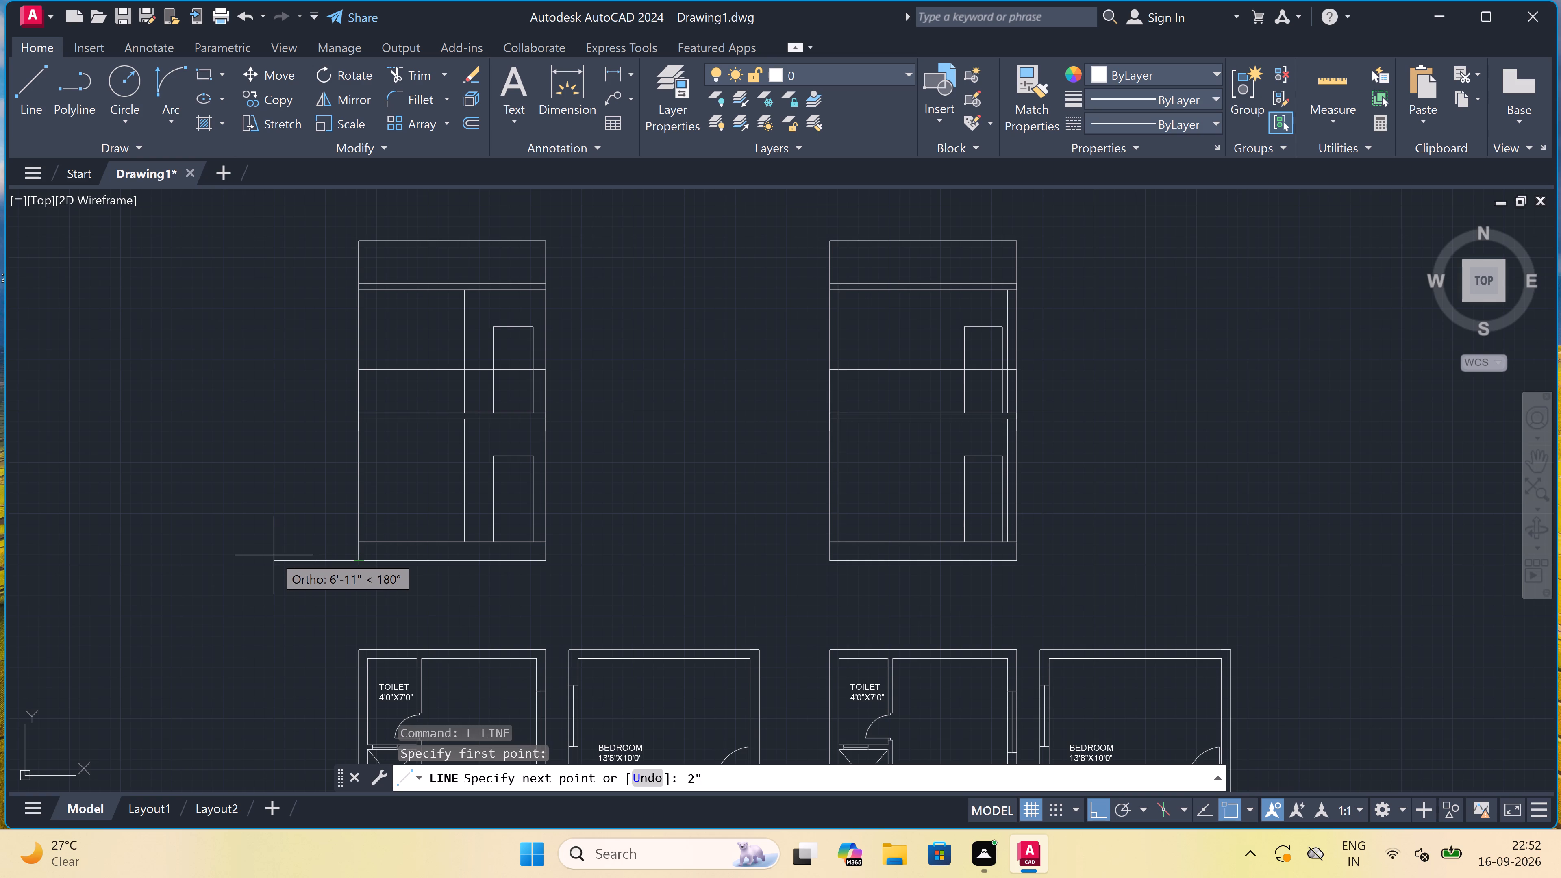
key(BackSpace)
key(2)
key(BackSpace)
text(')
key(space)
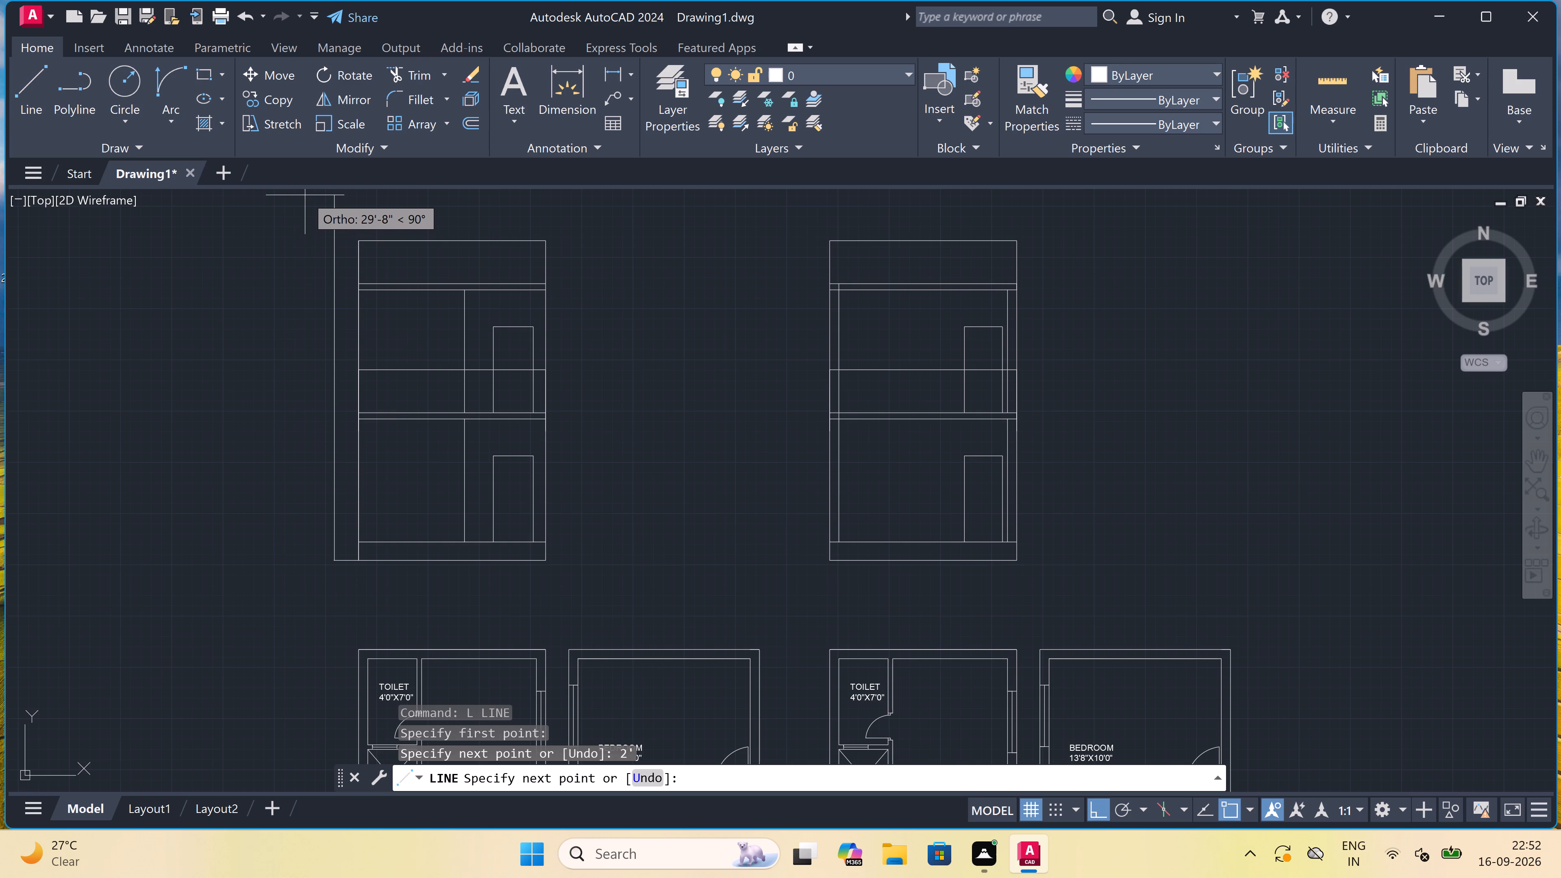
click(322, 204)
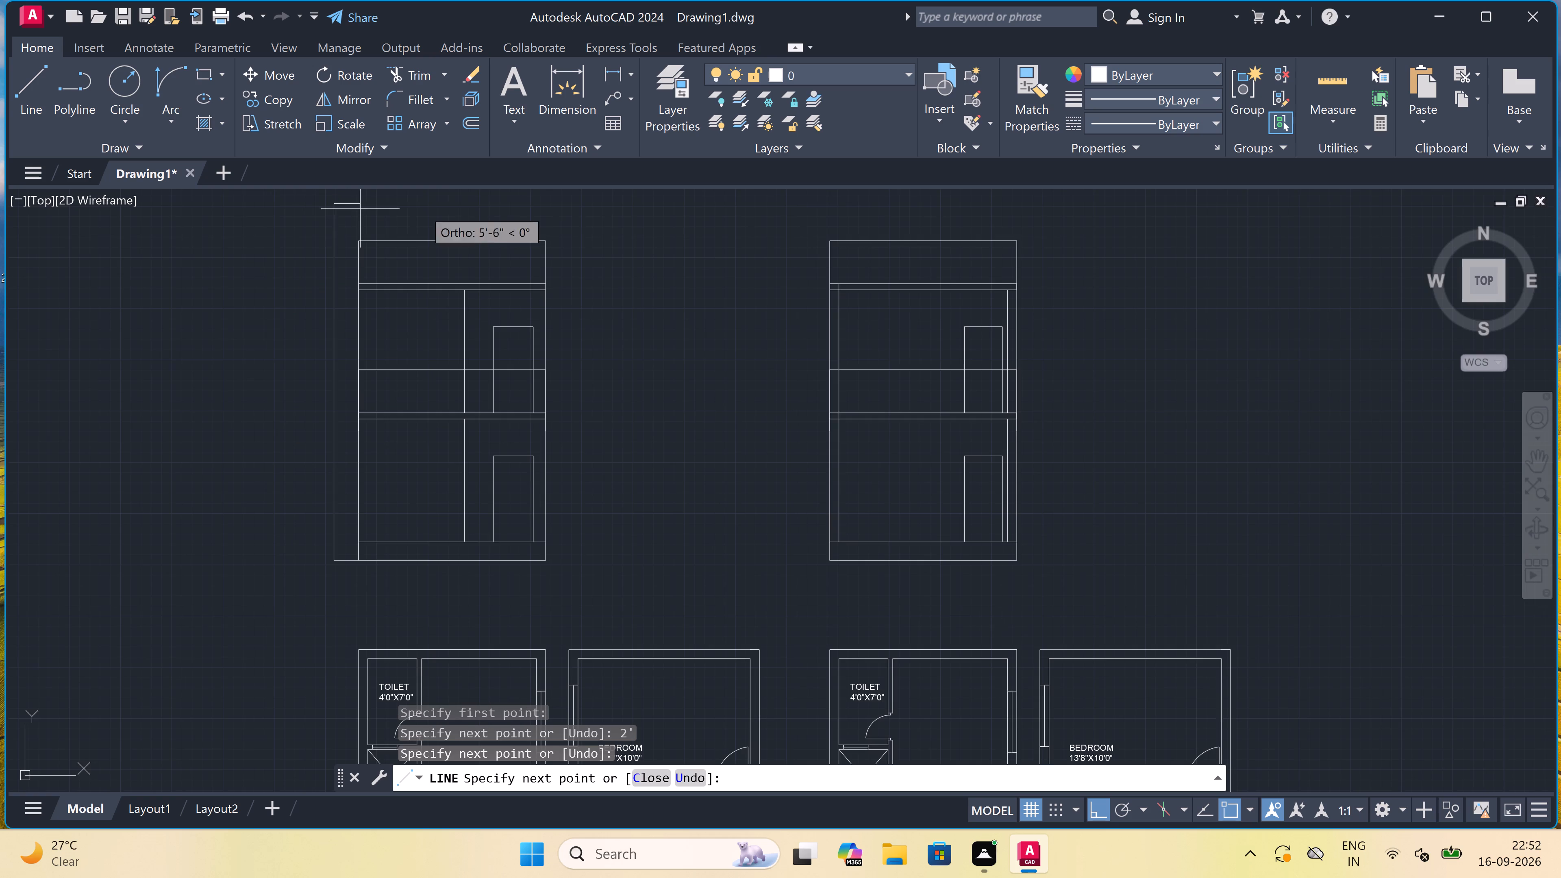
key(Escape)
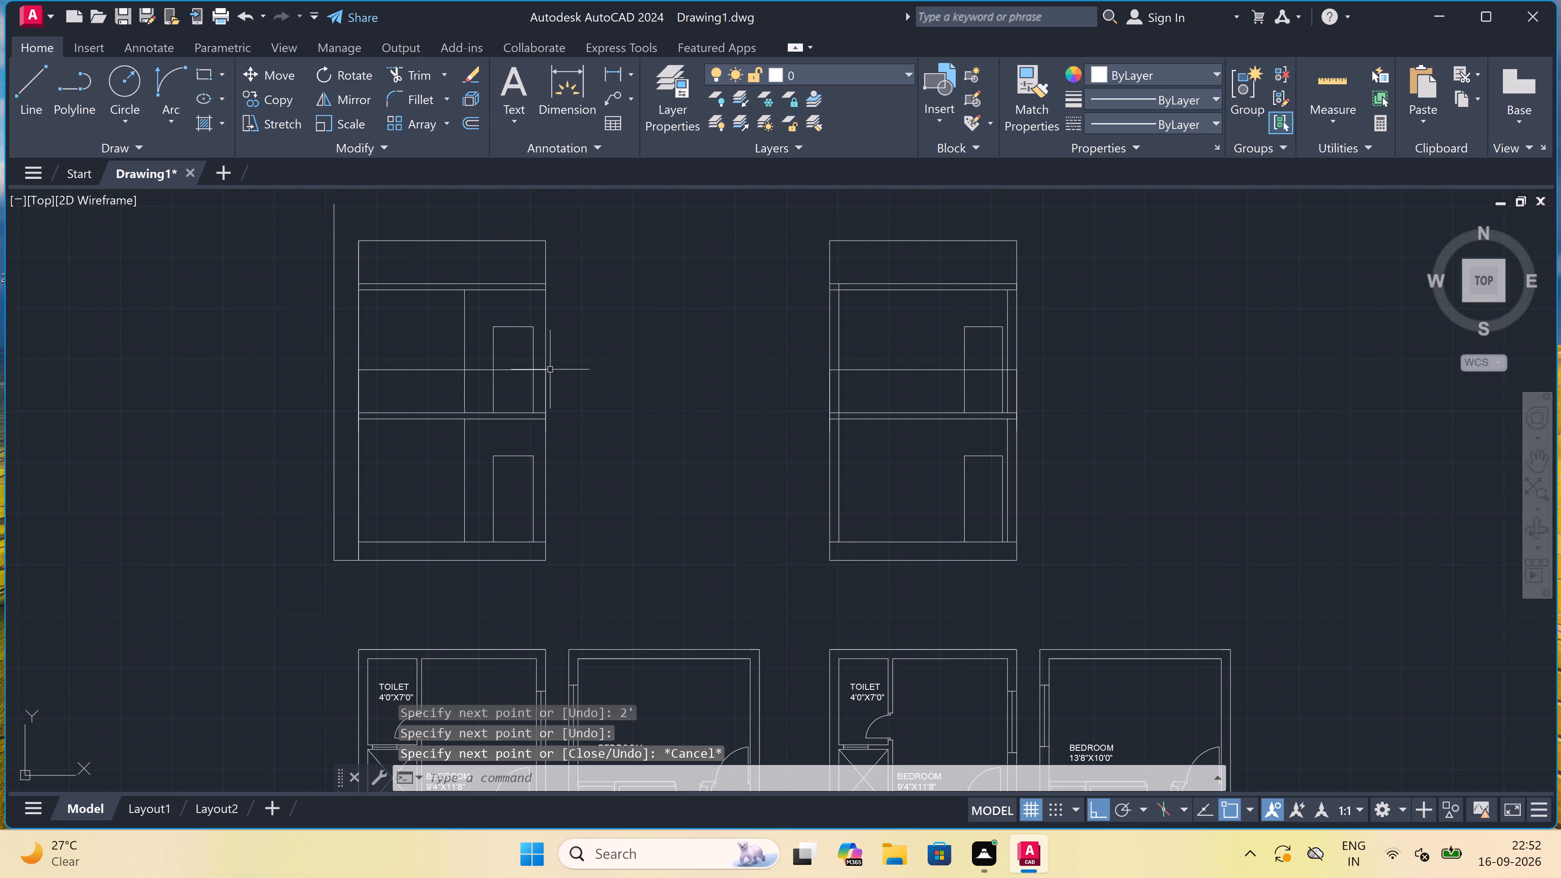
Draw a line 2' outward from the left elevation's lower right corner, continuing straight up past the elevation's top line.
key(space)
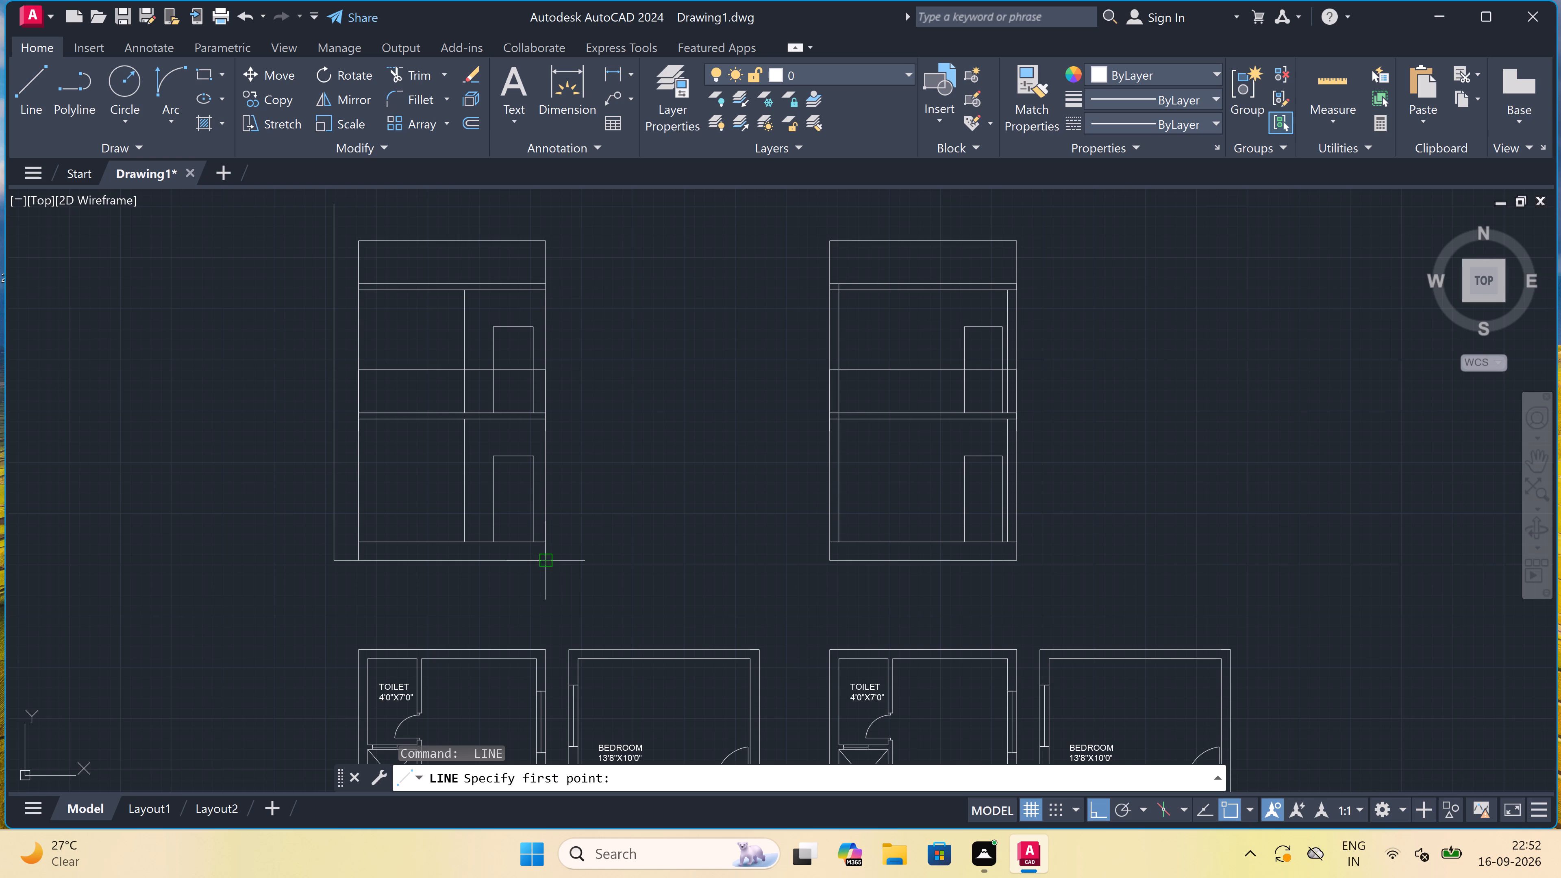
click(551, 556)
key(2)
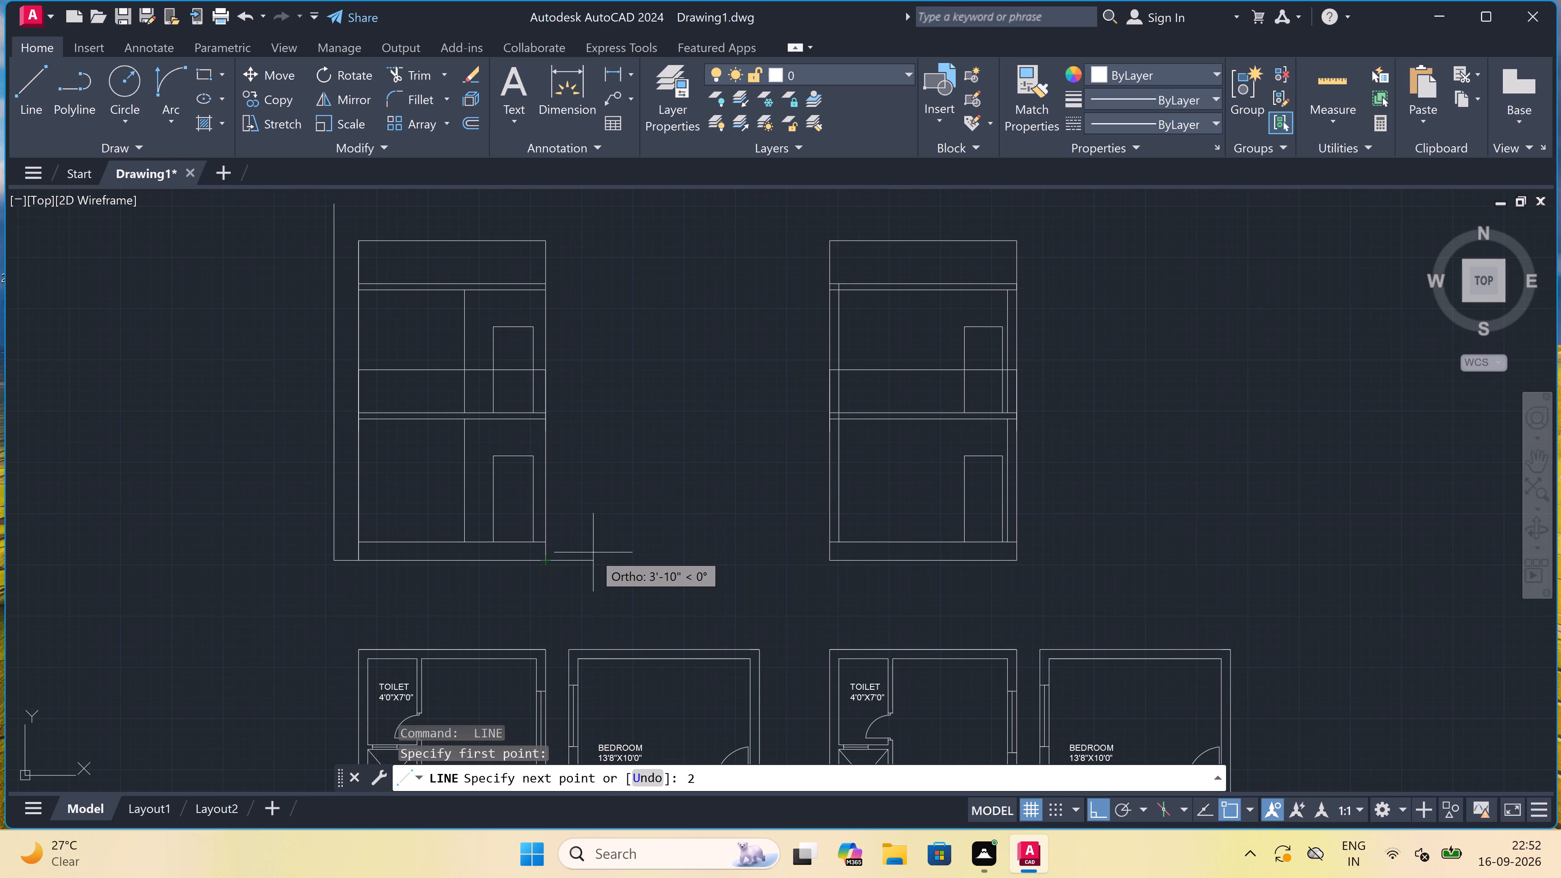
text(')
key(space)
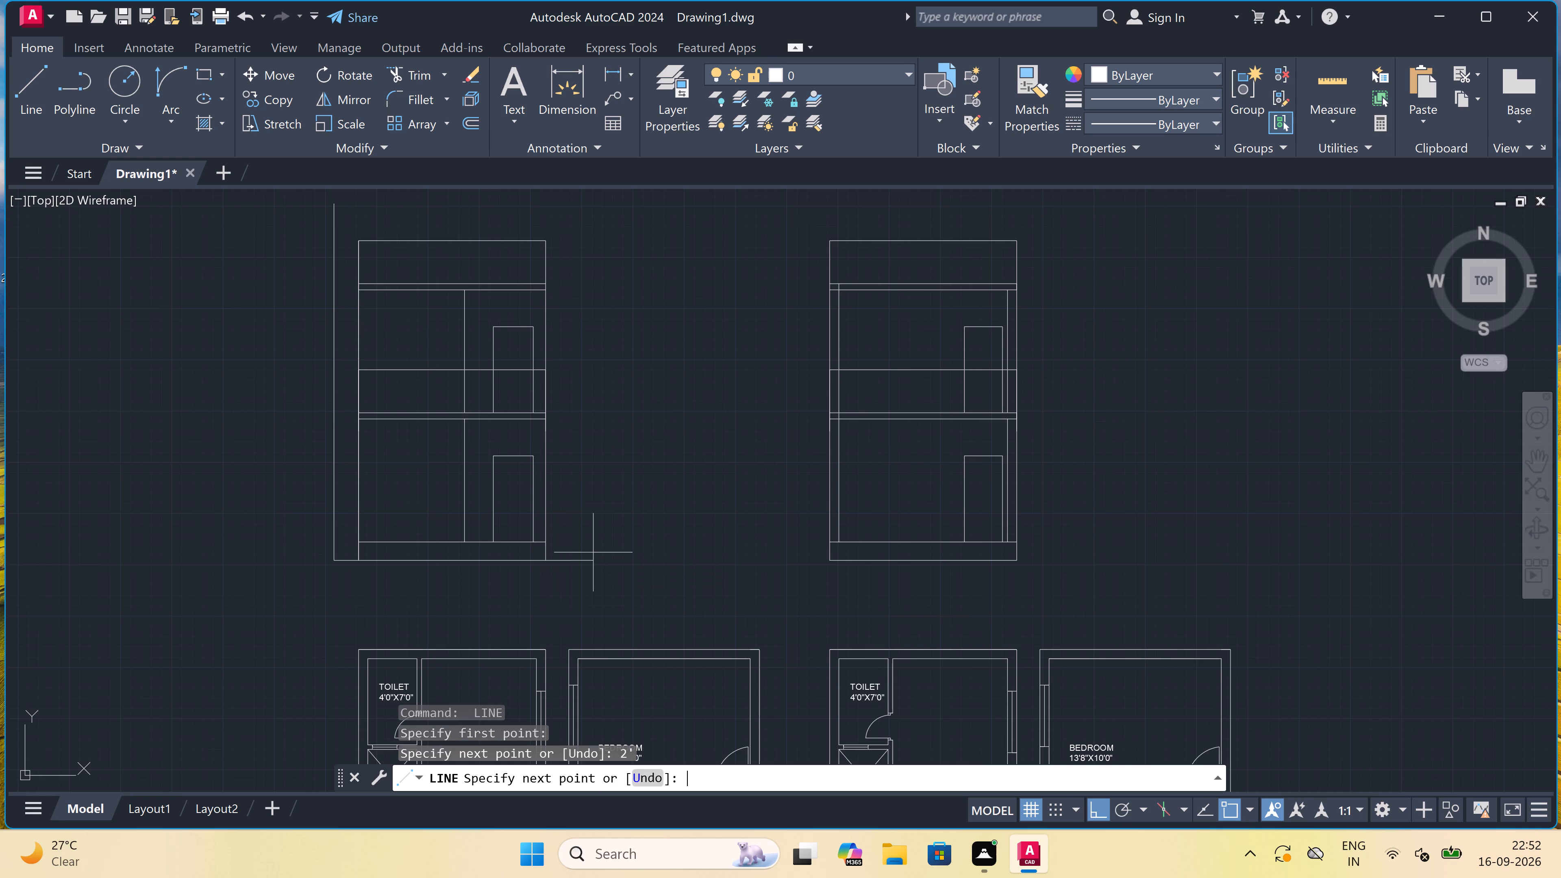
scroll(581, 524, down, 2)
scroll(577, 396, up, 3)
click(576, 396)
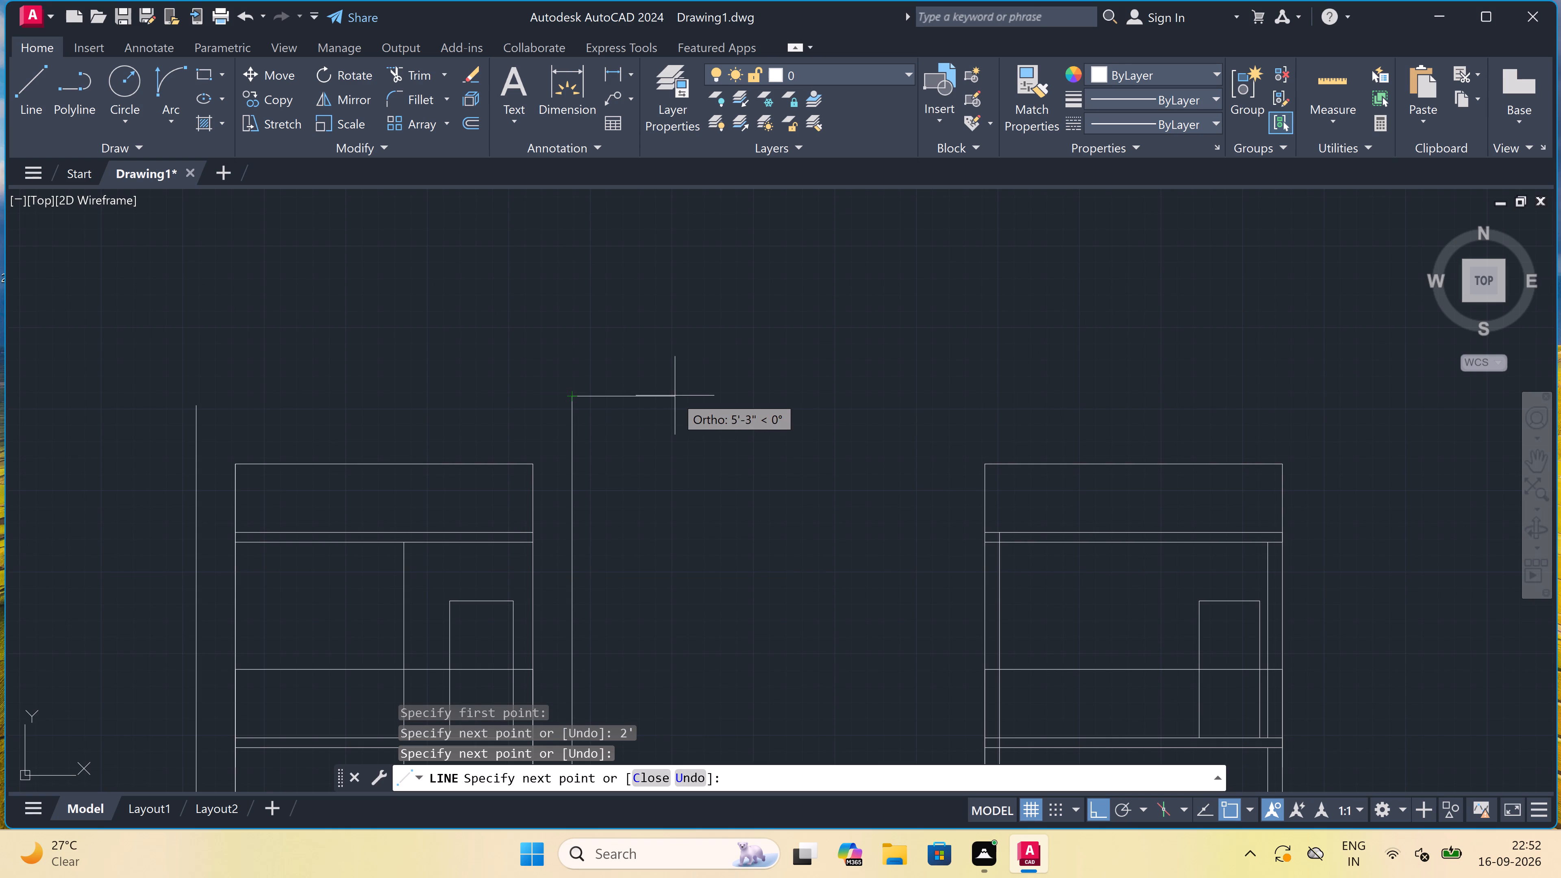
key(Escape)
Extend the left elevation's top line, both slabs' lines and the upper storey's horizontal line outward to the offset verticals on both sides.
scroll(672, 393, down, 3)
scroll(535, 435, up, 2)
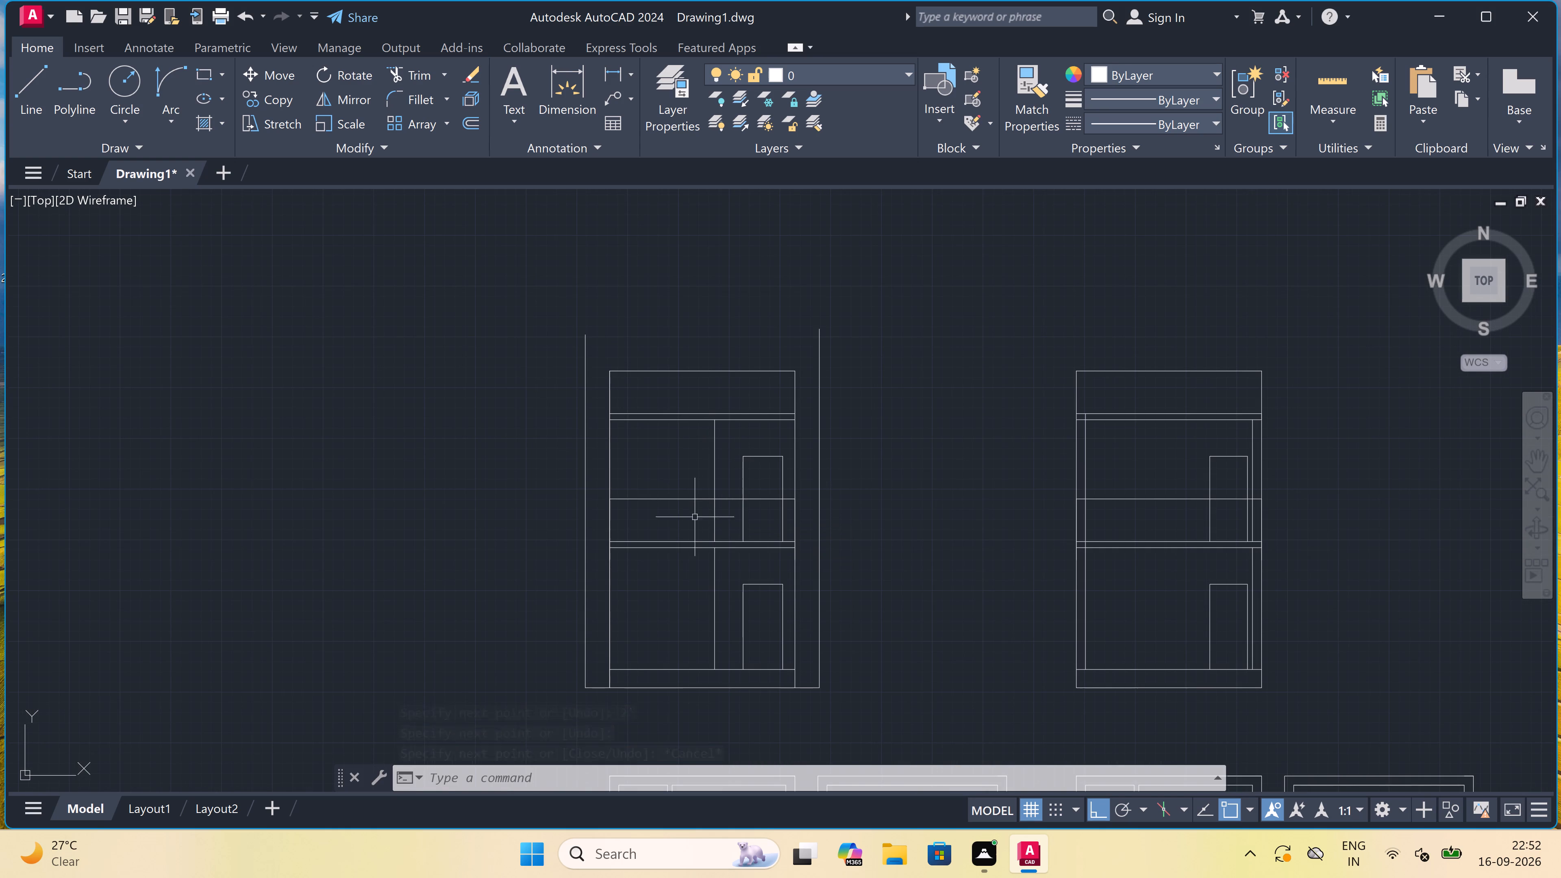
scroll(696, 536, up, 2)
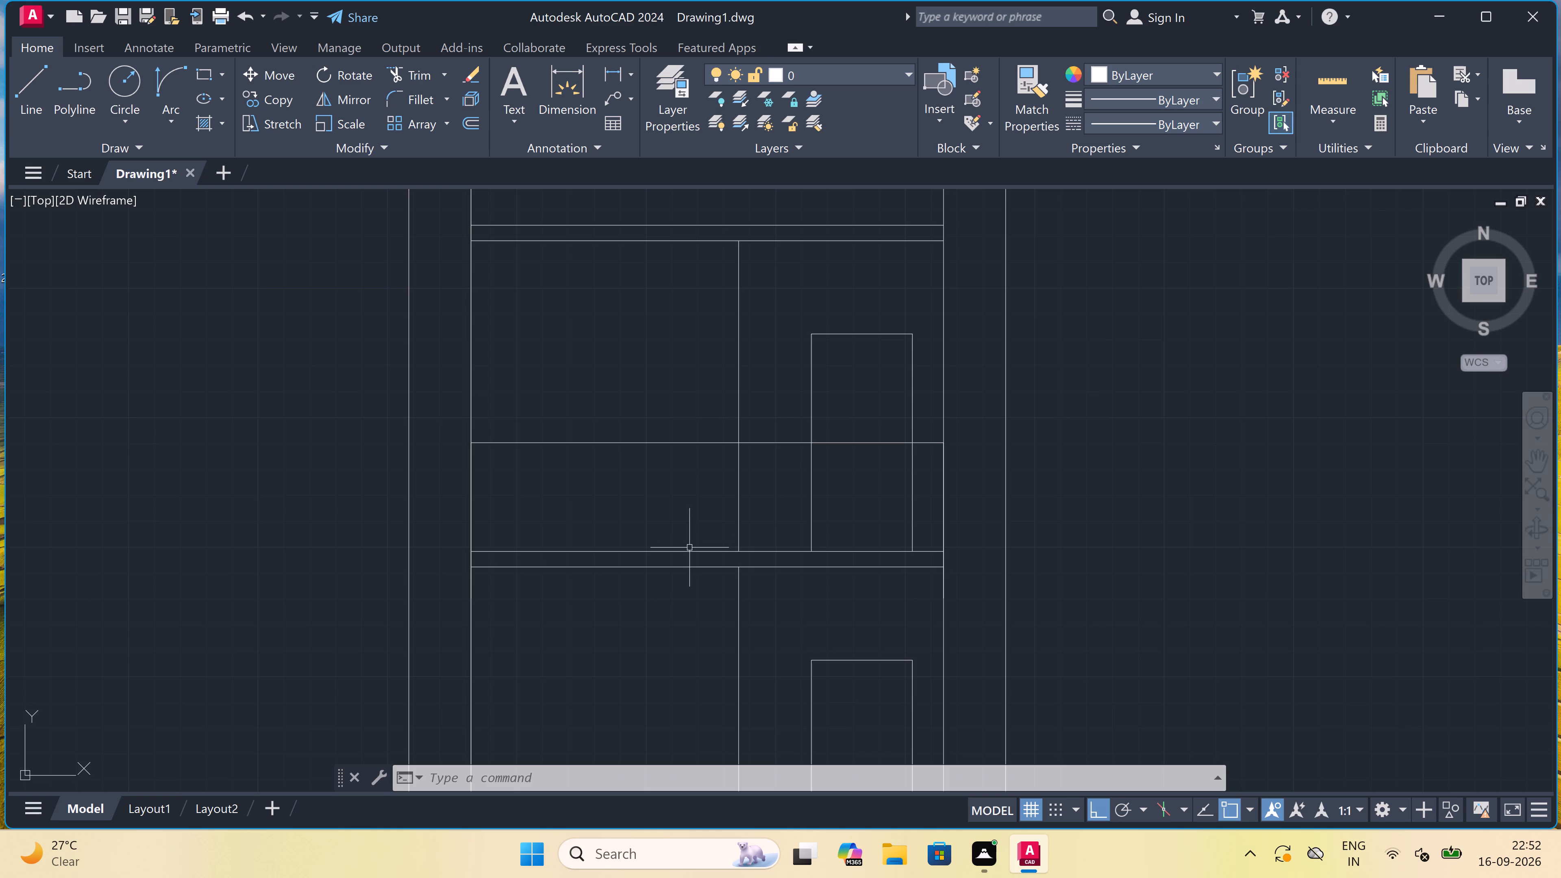
scroll(686, 543, down, 3)
scroll(684, 547, up, 2)
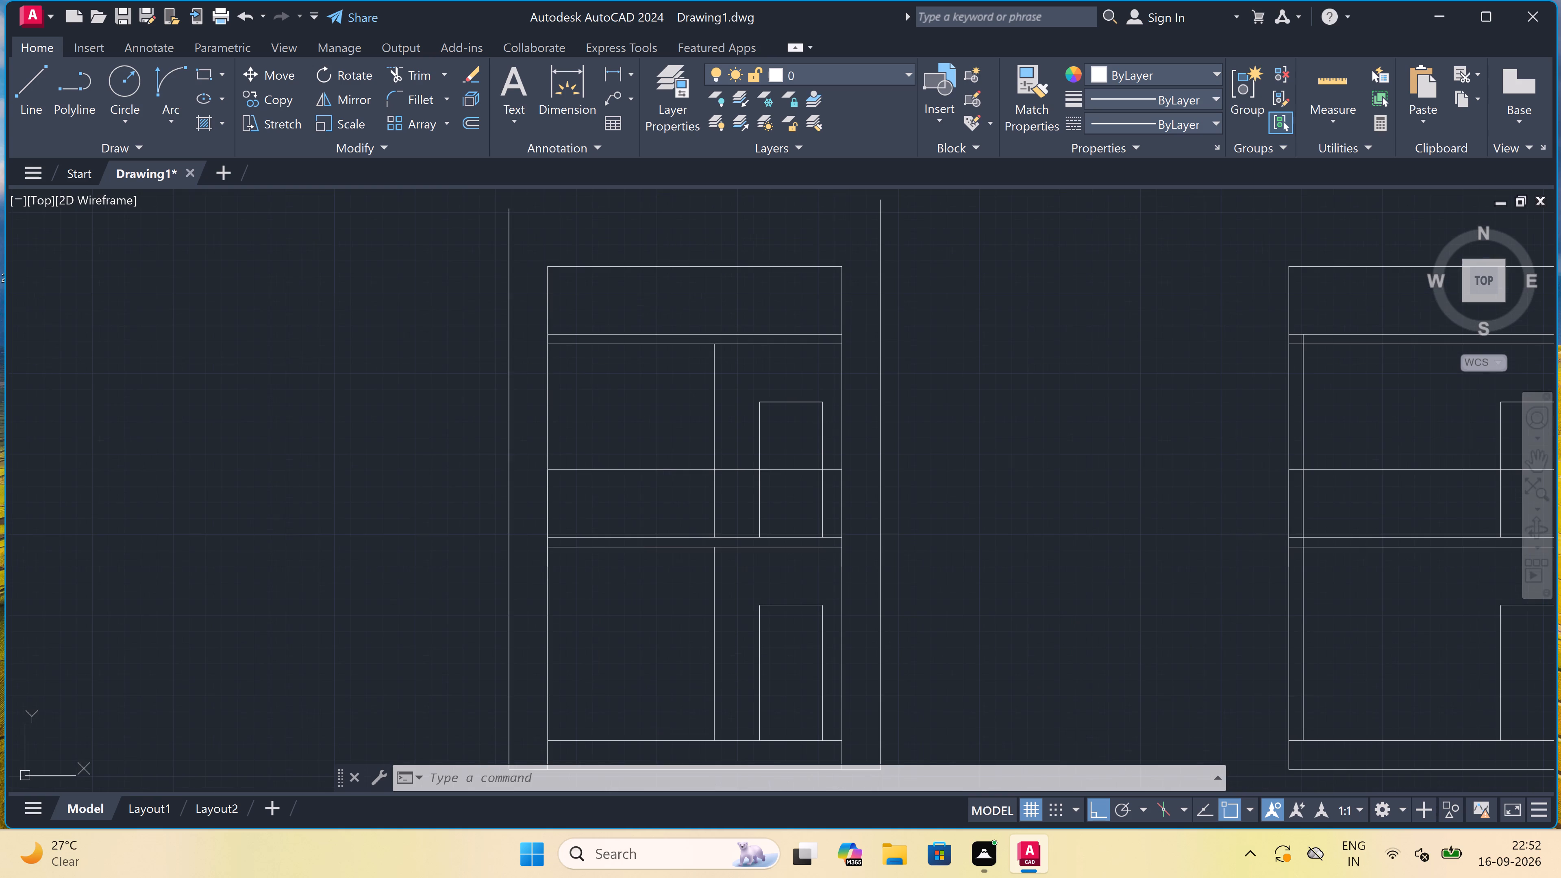
key(e)
key(x)
key(space)
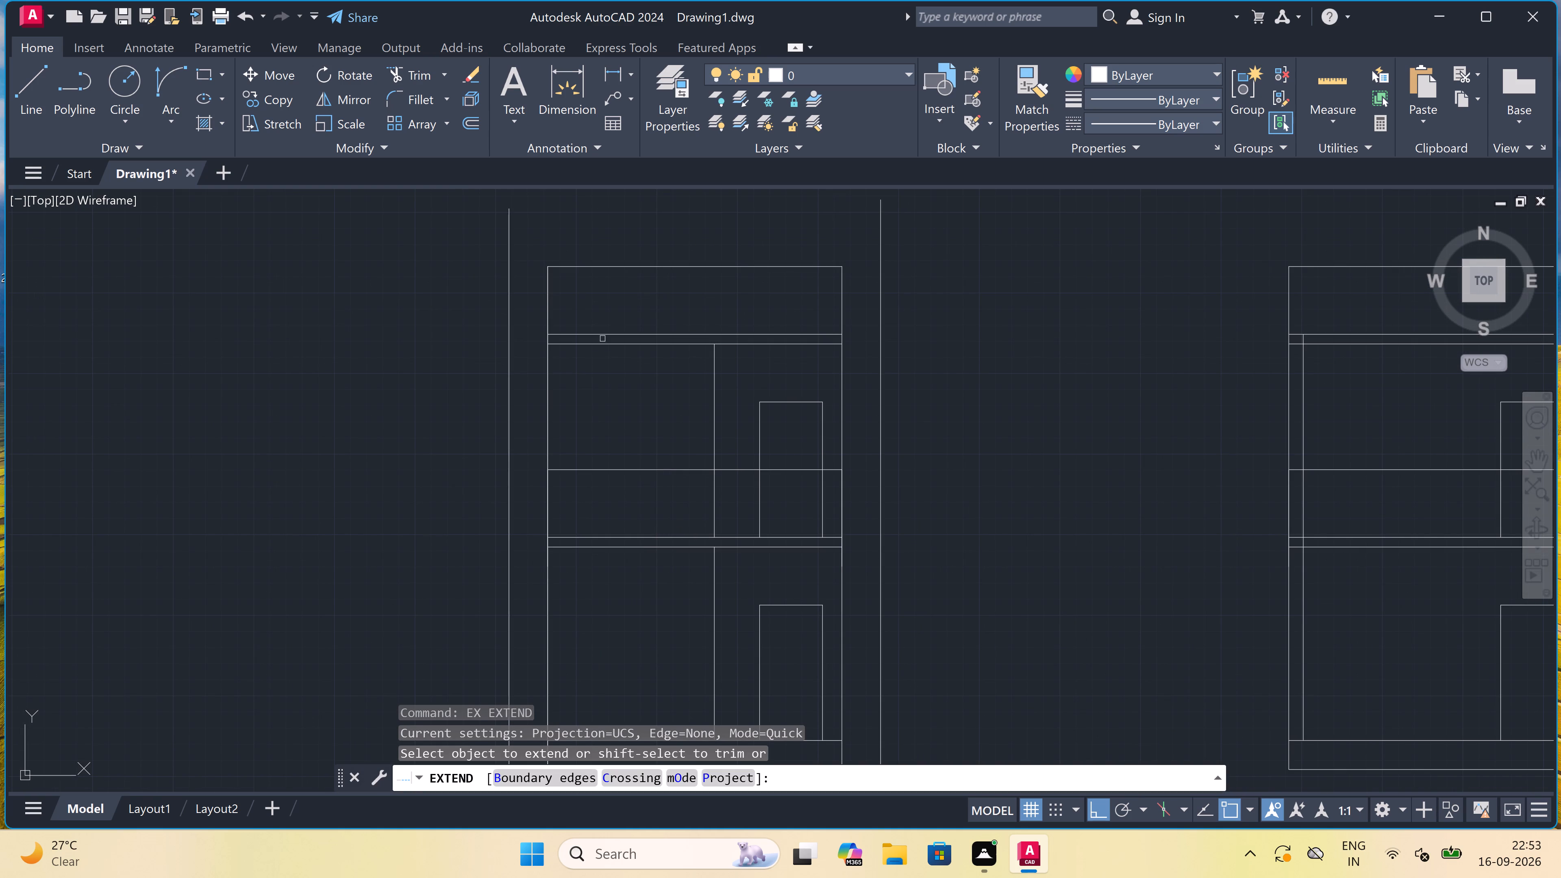
click(586, 249)
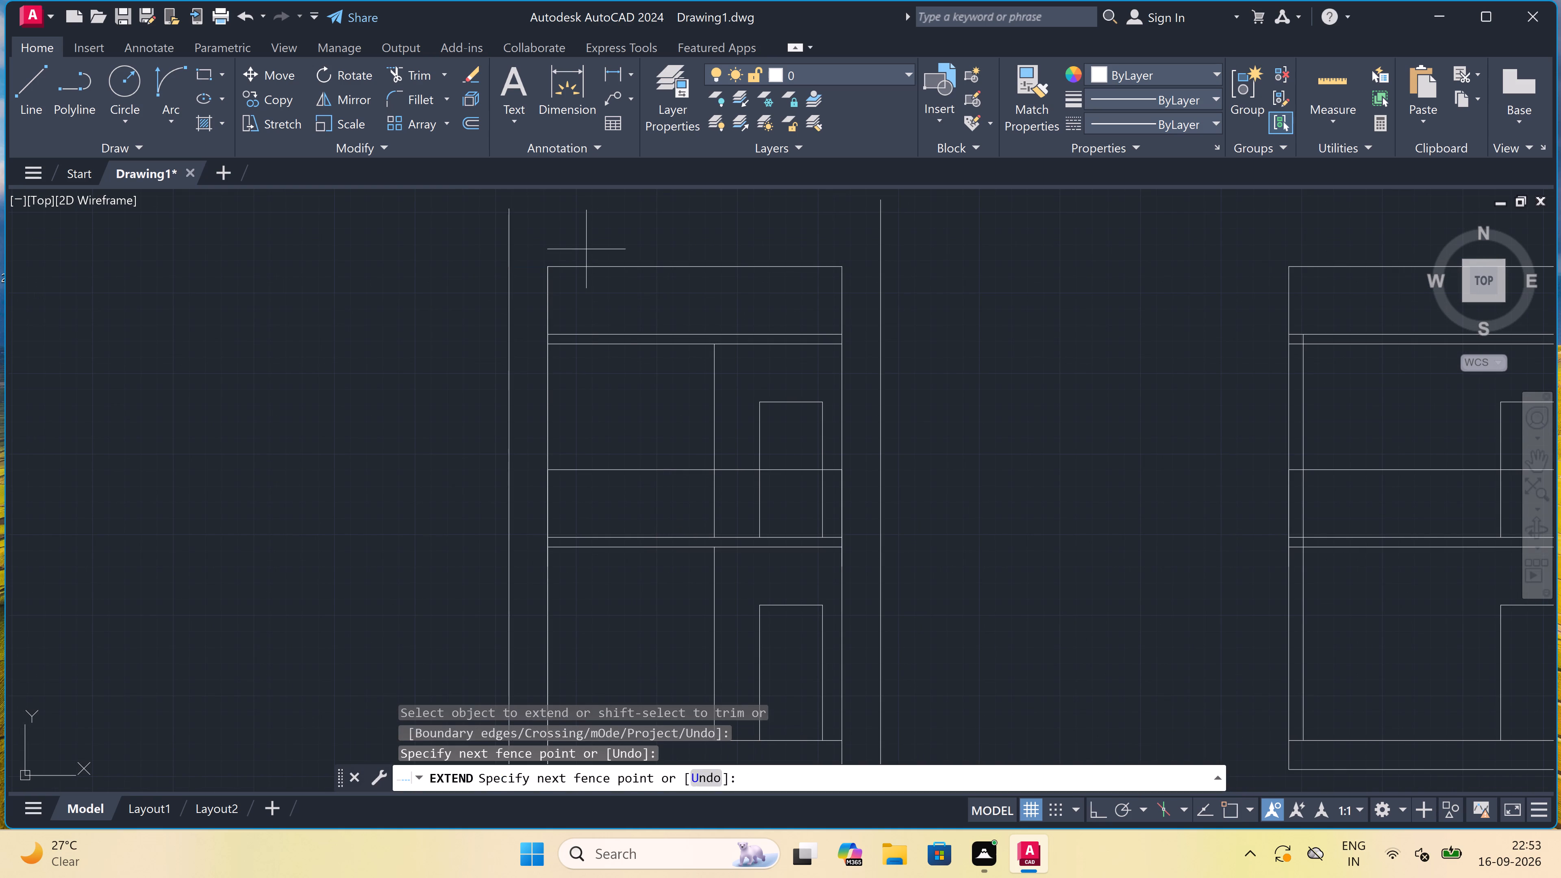
click(596, 579)
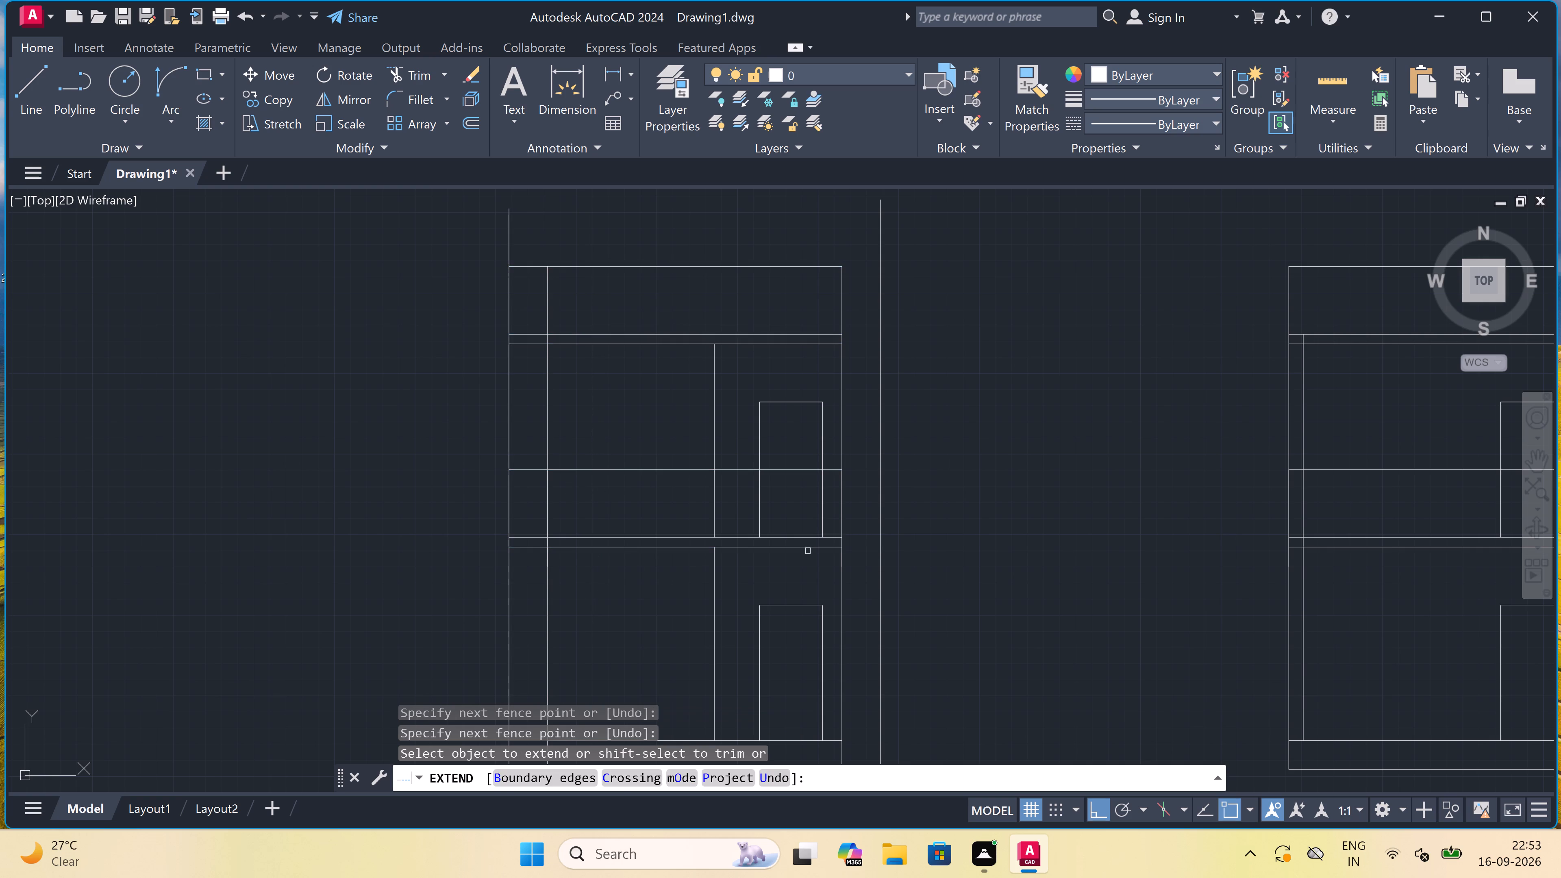
click(811, 565)
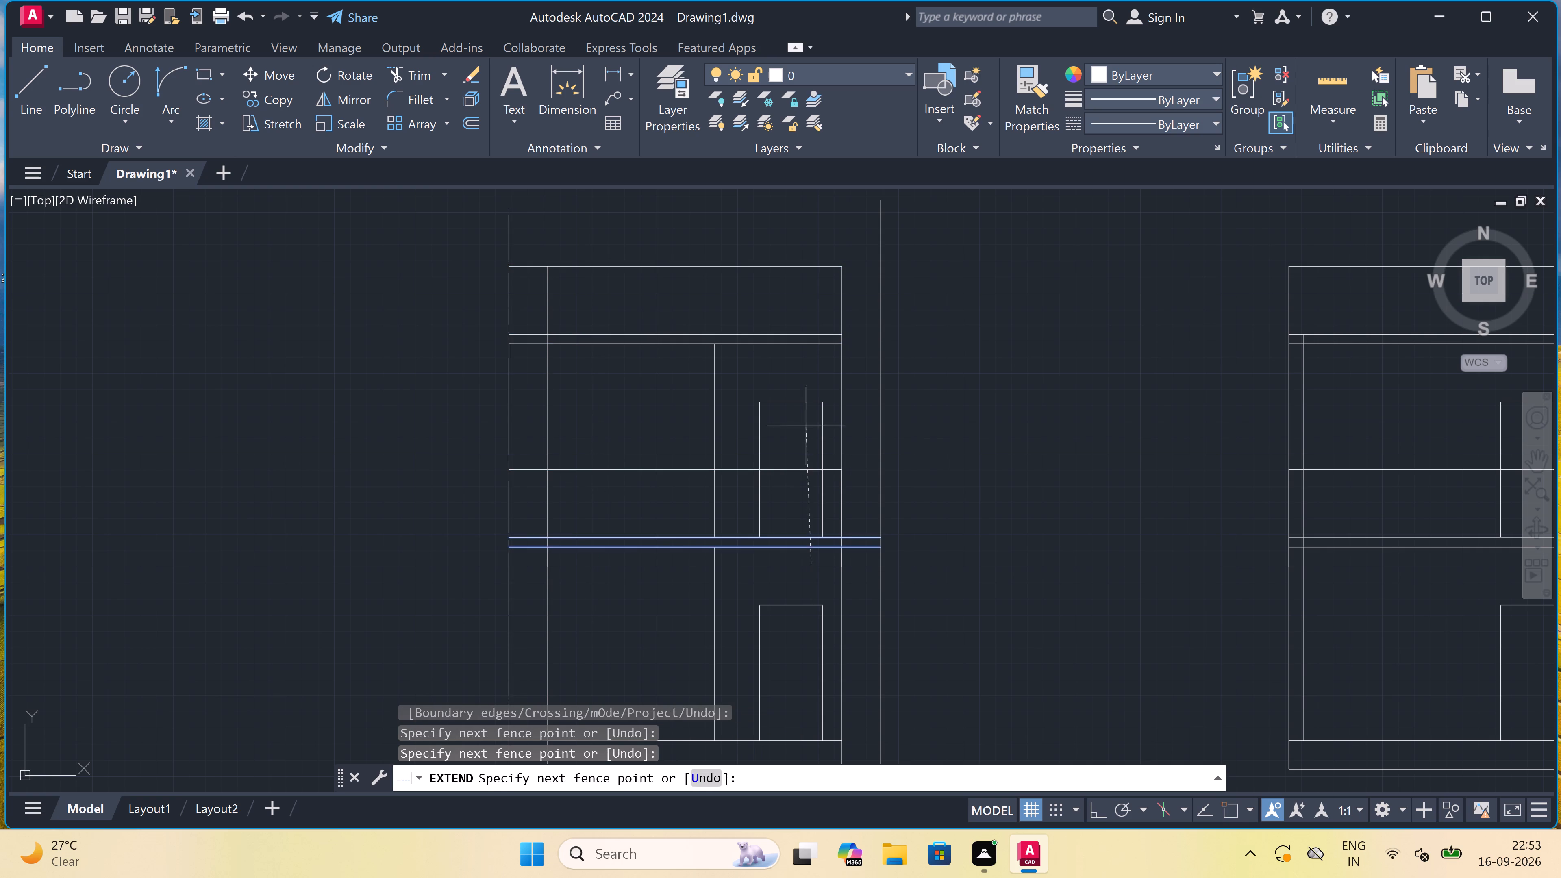
click(820, 251)
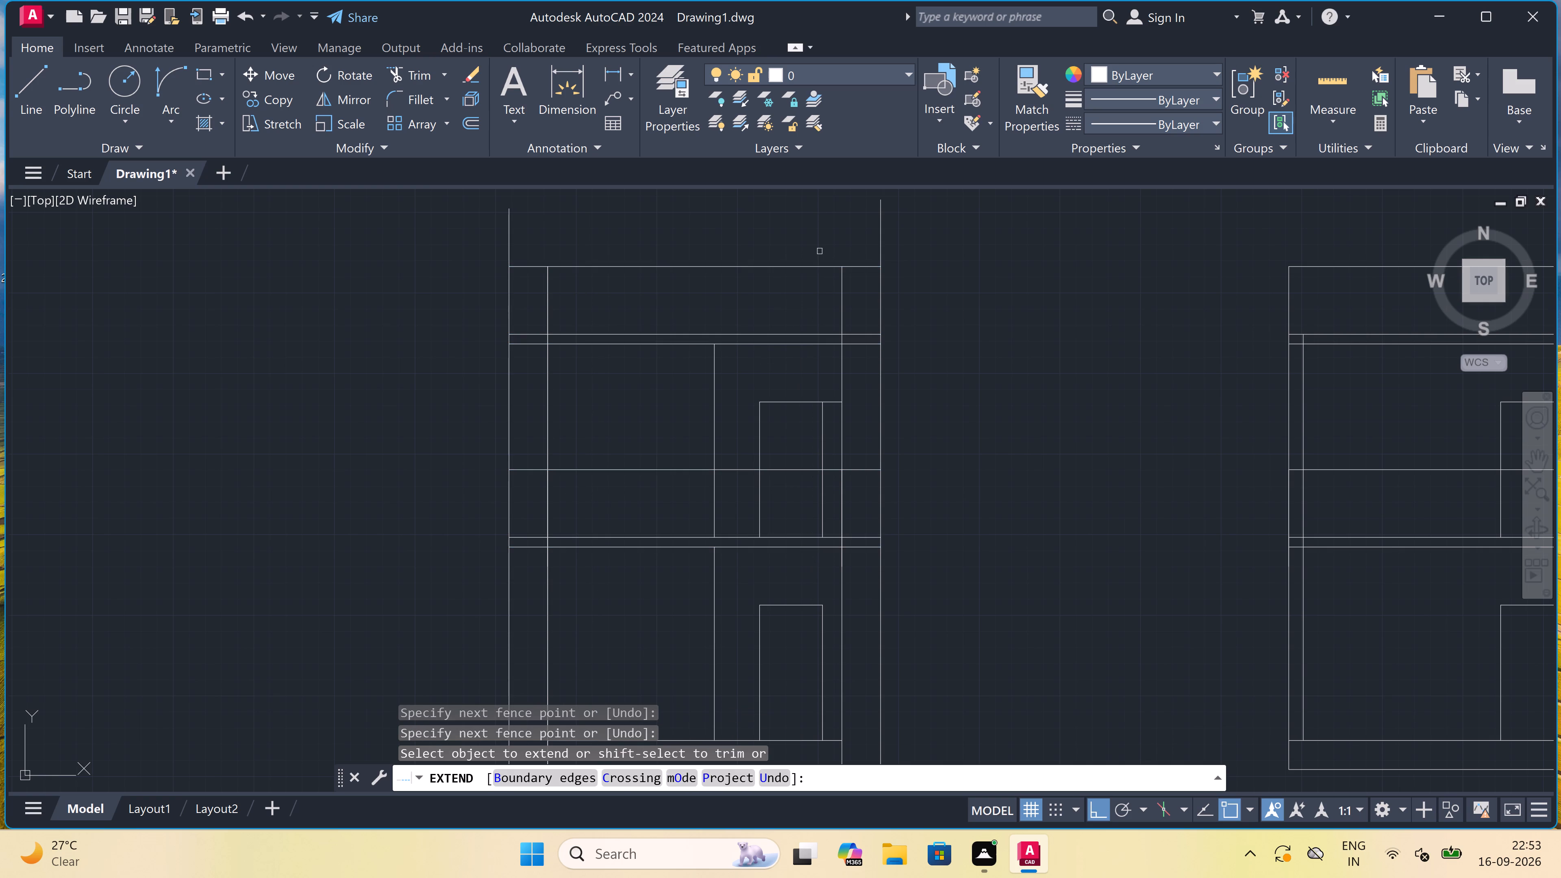
key(Escape)
Trim the ends of both outer vertical lines that project above the left elevation's top line.
key(t)
text(R)
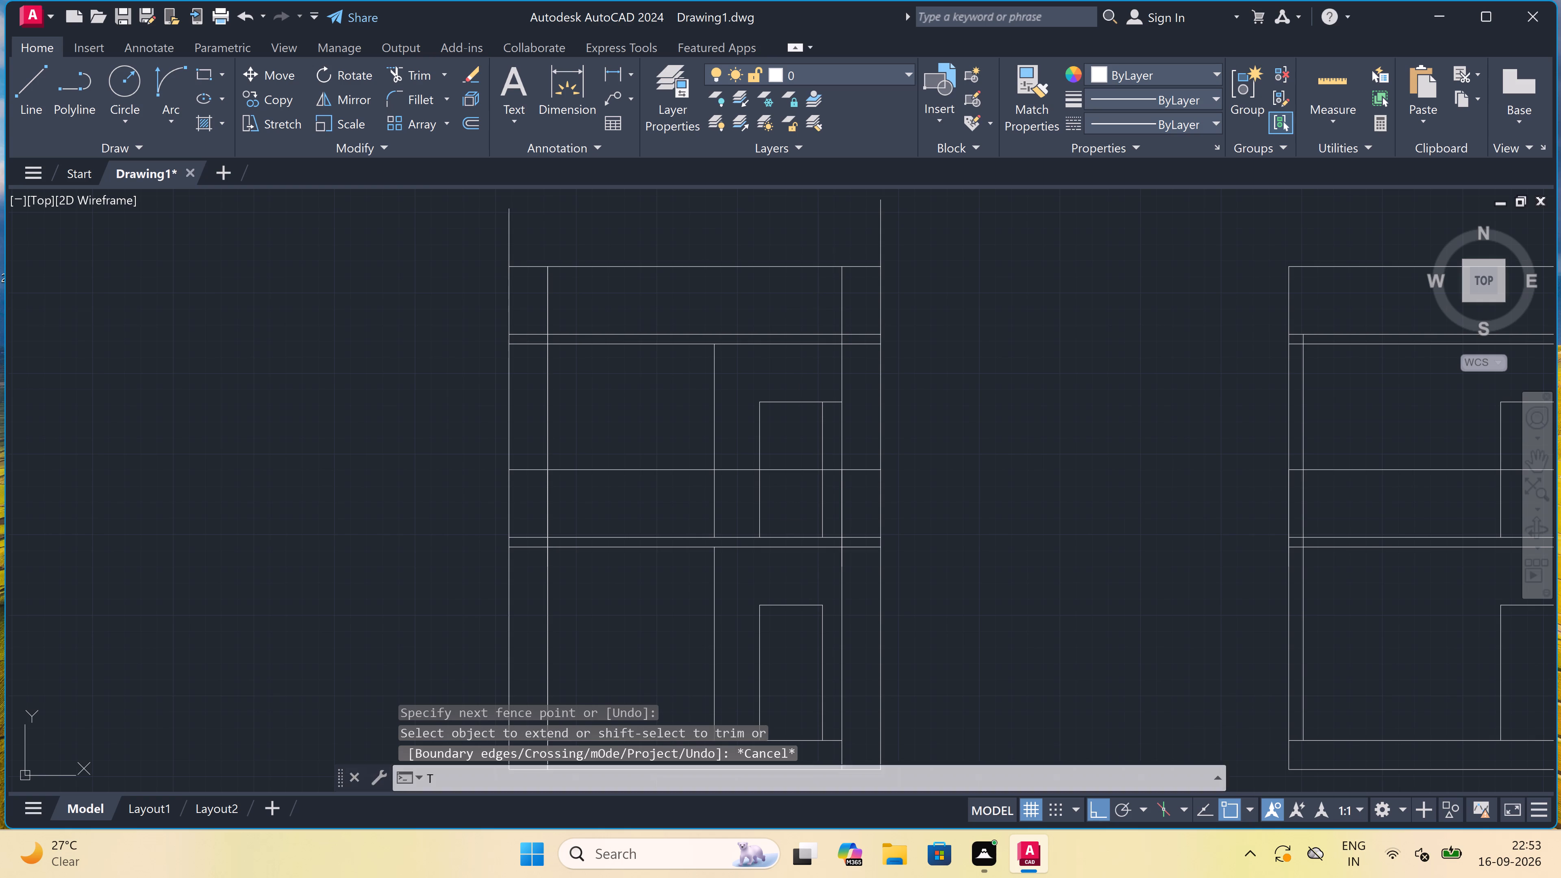
key(space)
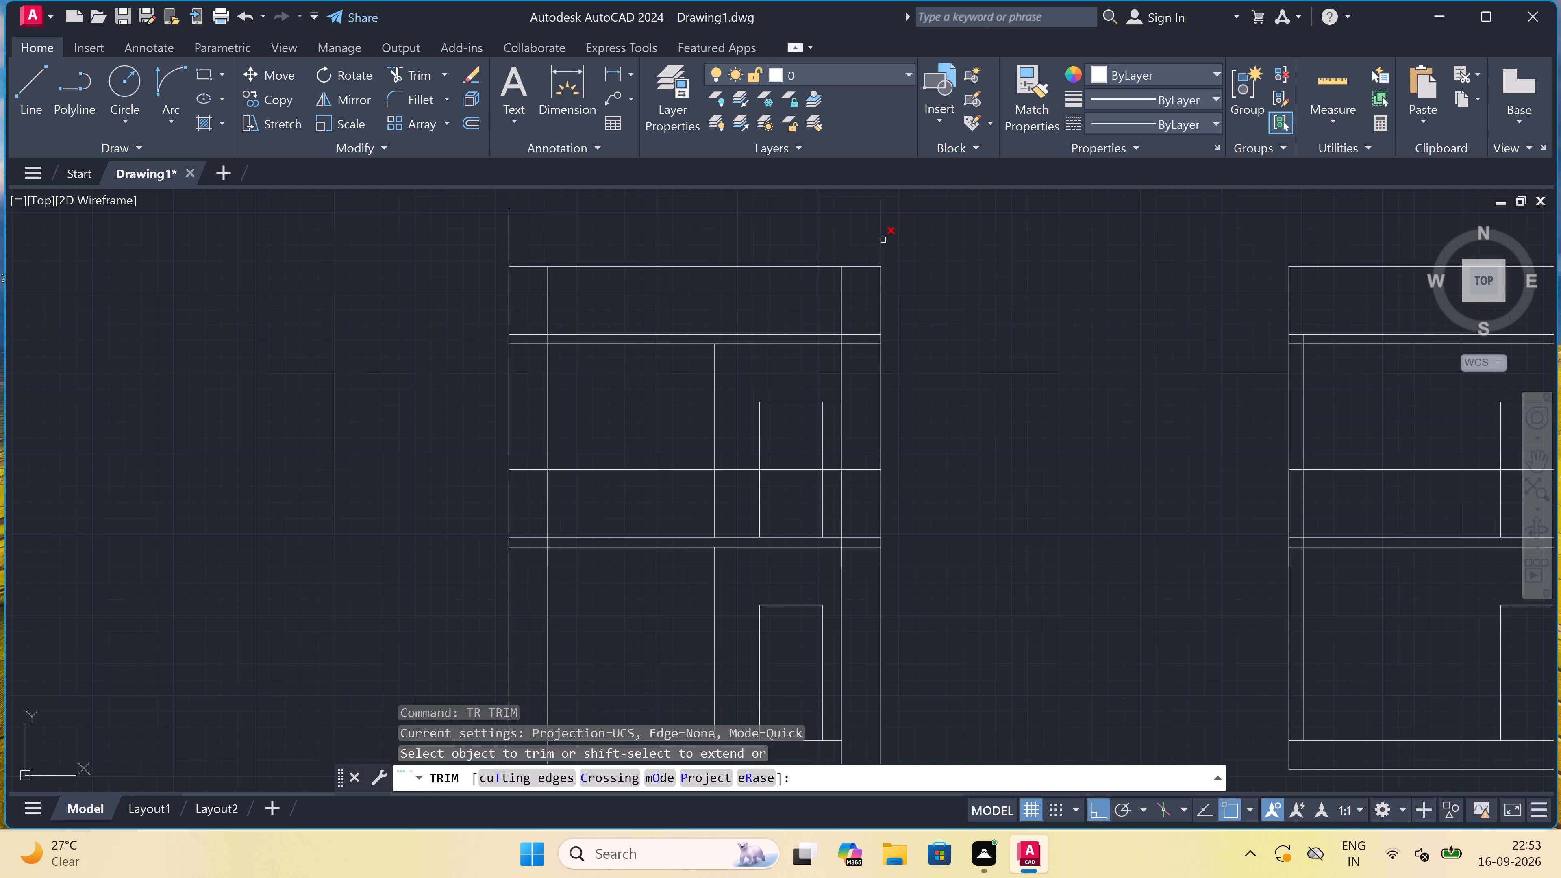
click(883, 240)
click(852, 236)
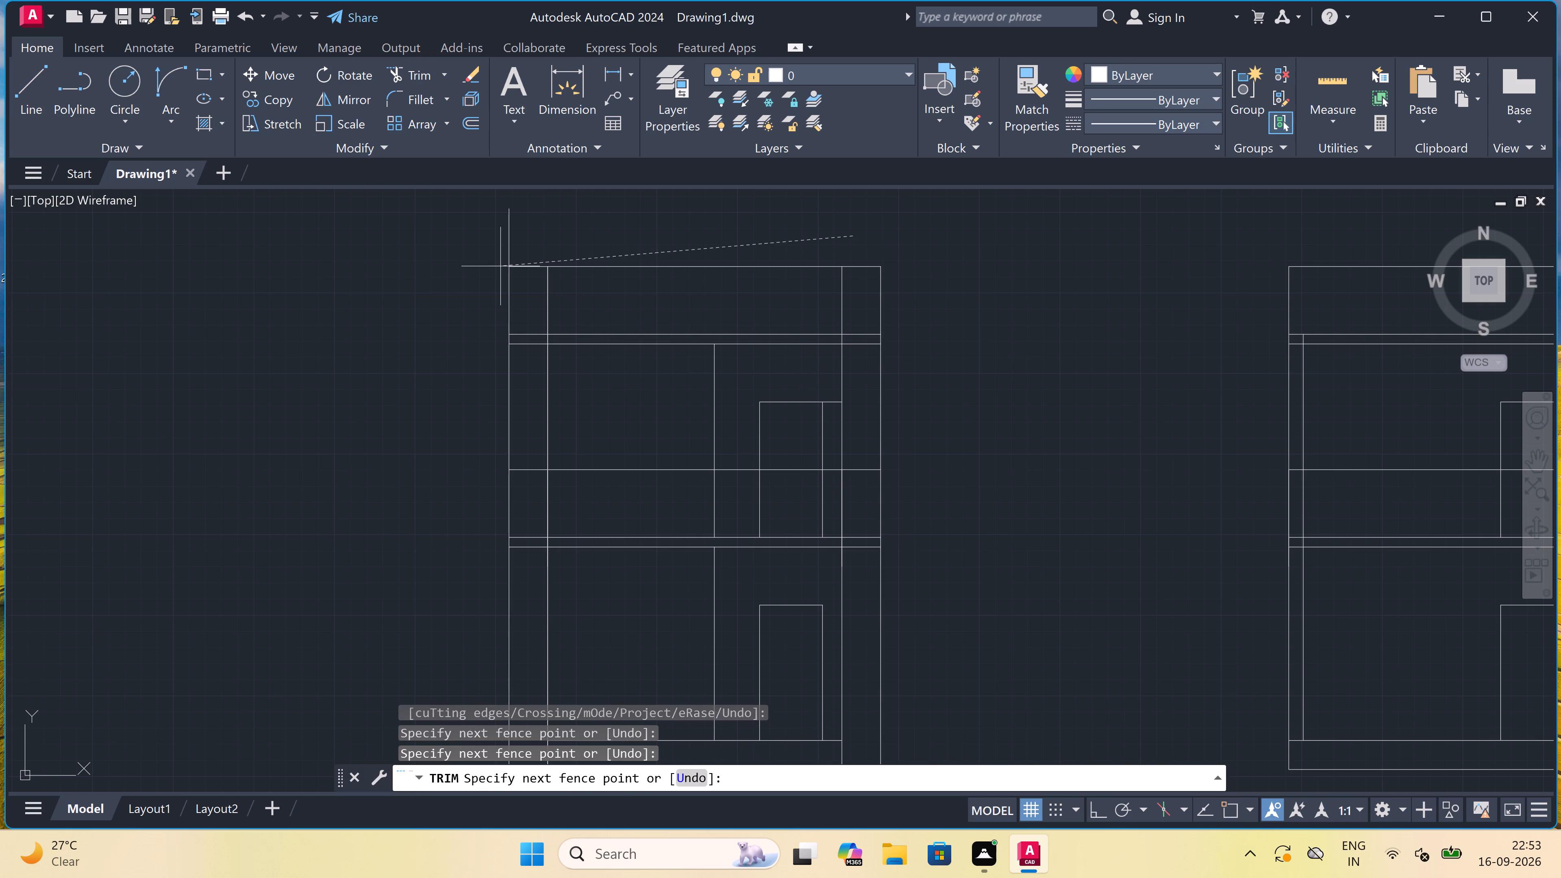
click(460, 266)
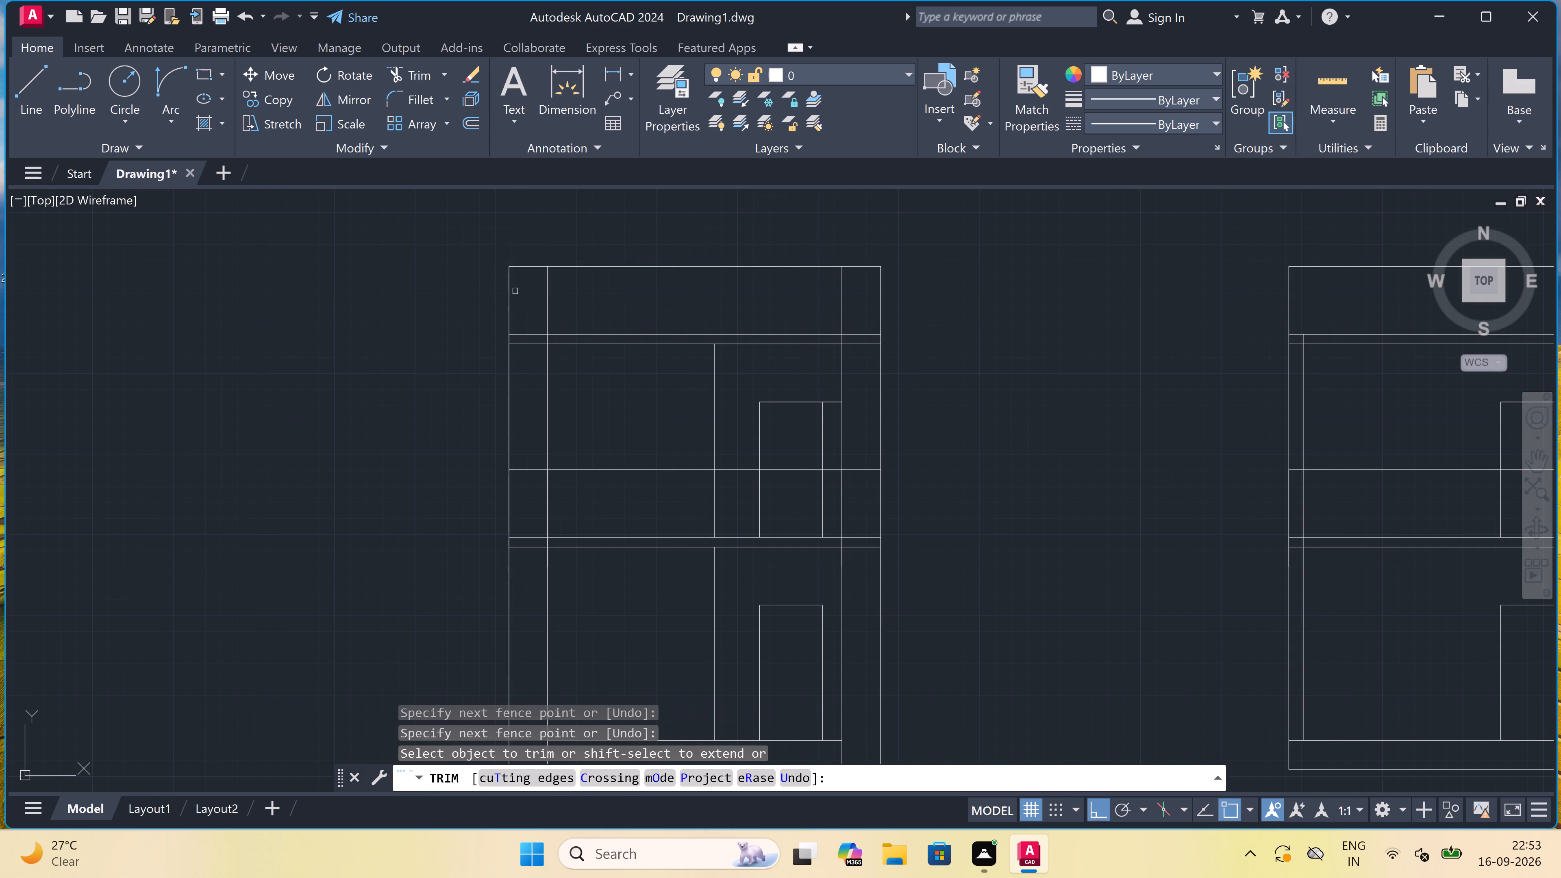
Trim the original side wall lines within the left elevation's top parapet band and upper slab band.
click(536, 301)
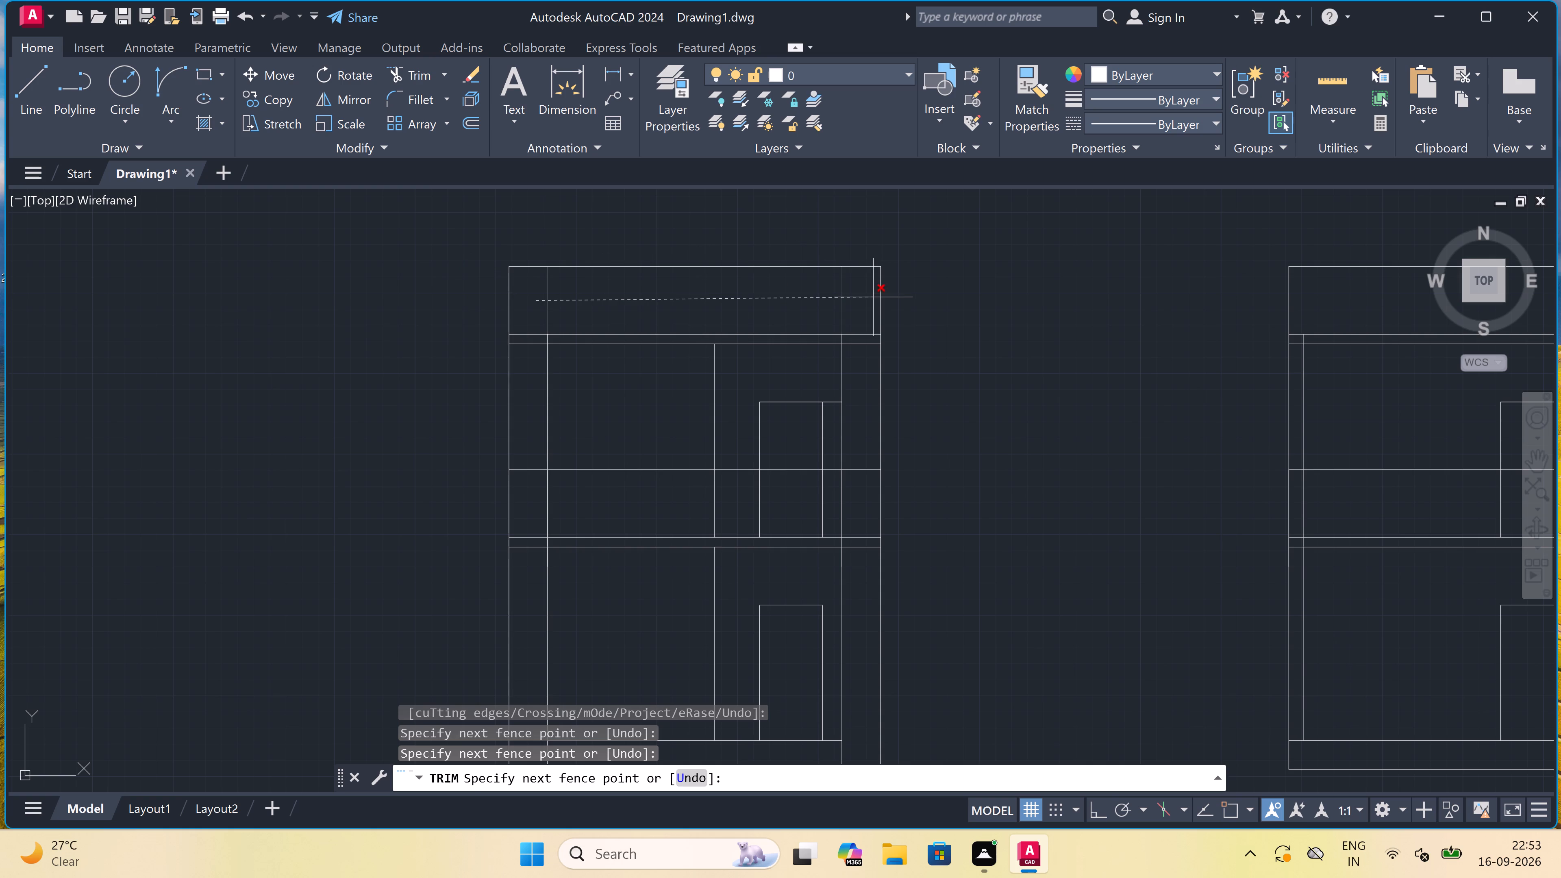
click(873, 297)
scroll(857, 319, up, 2)
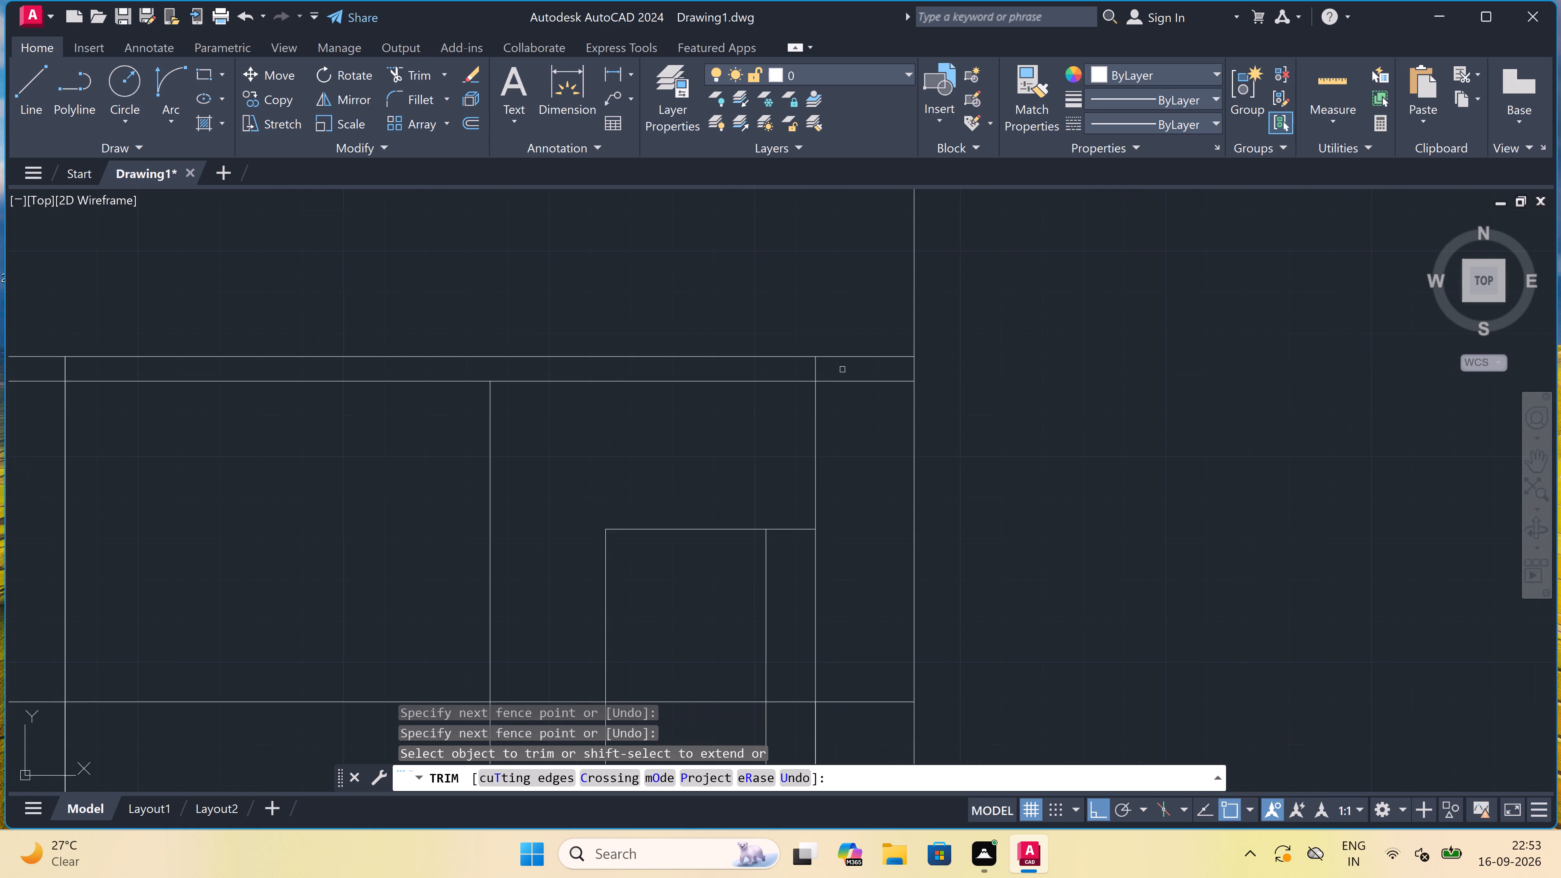
scroll(830, 371, down, 1)
click(830, 370)
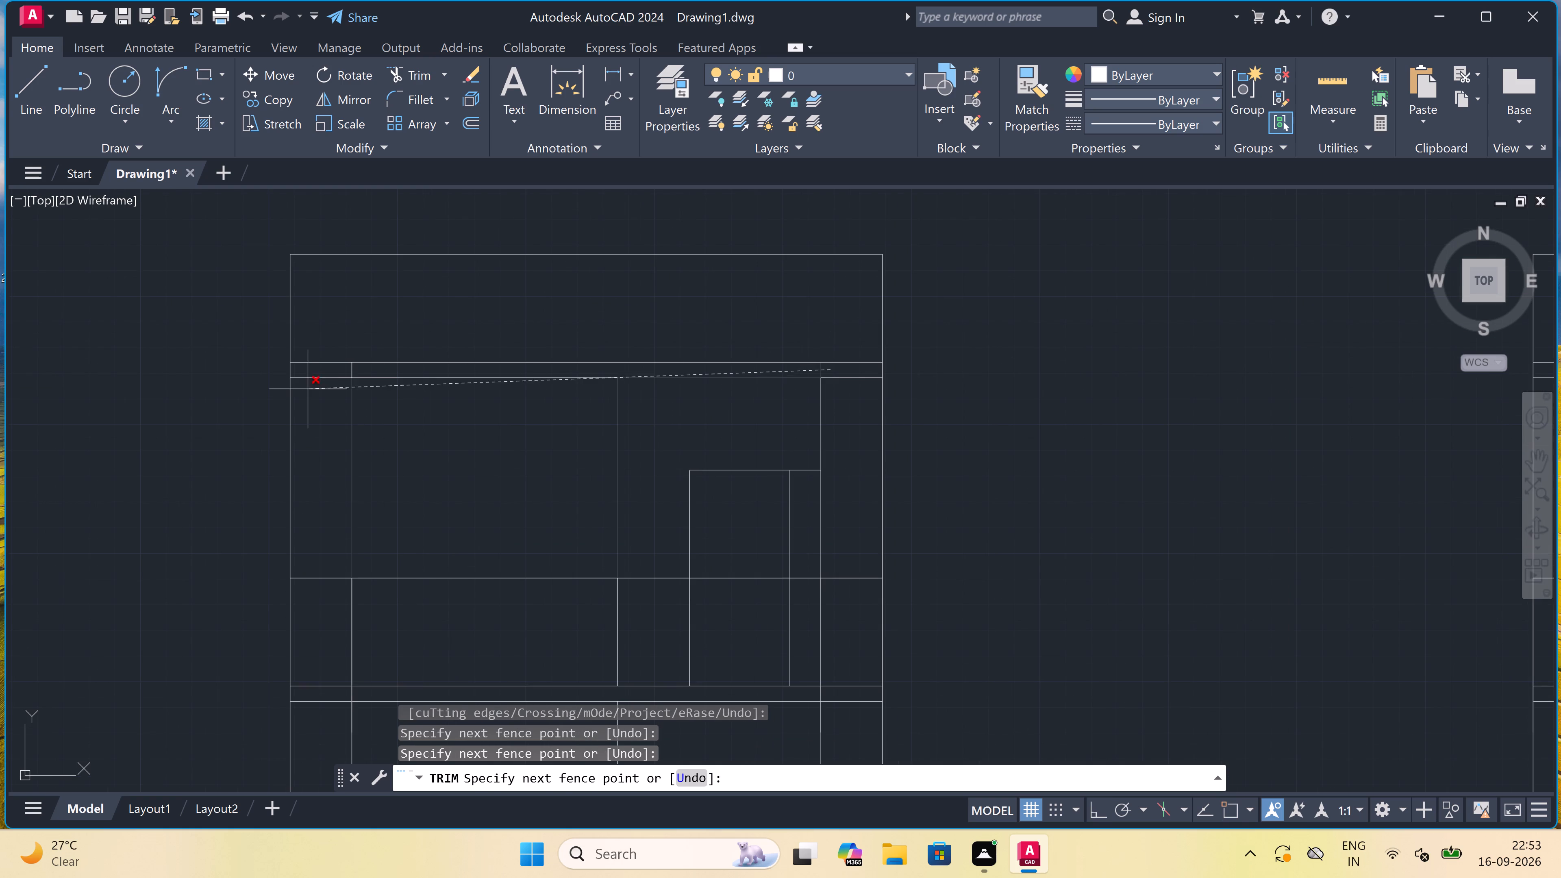
scroll(302, 367, up, 3)
click(303, 362)
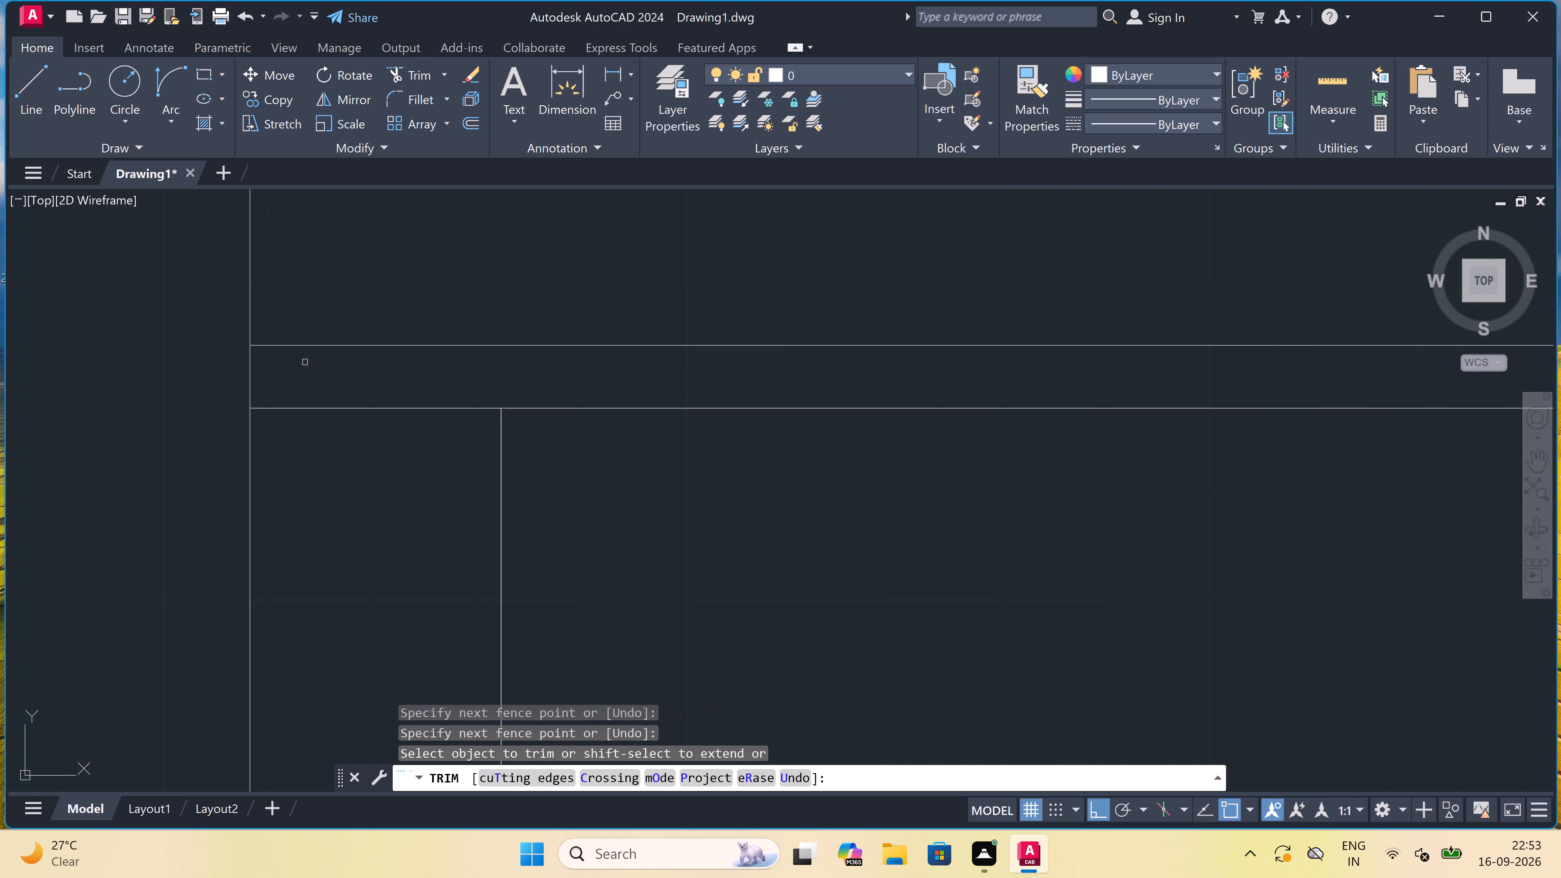
scroll(305, 362, down, 5)
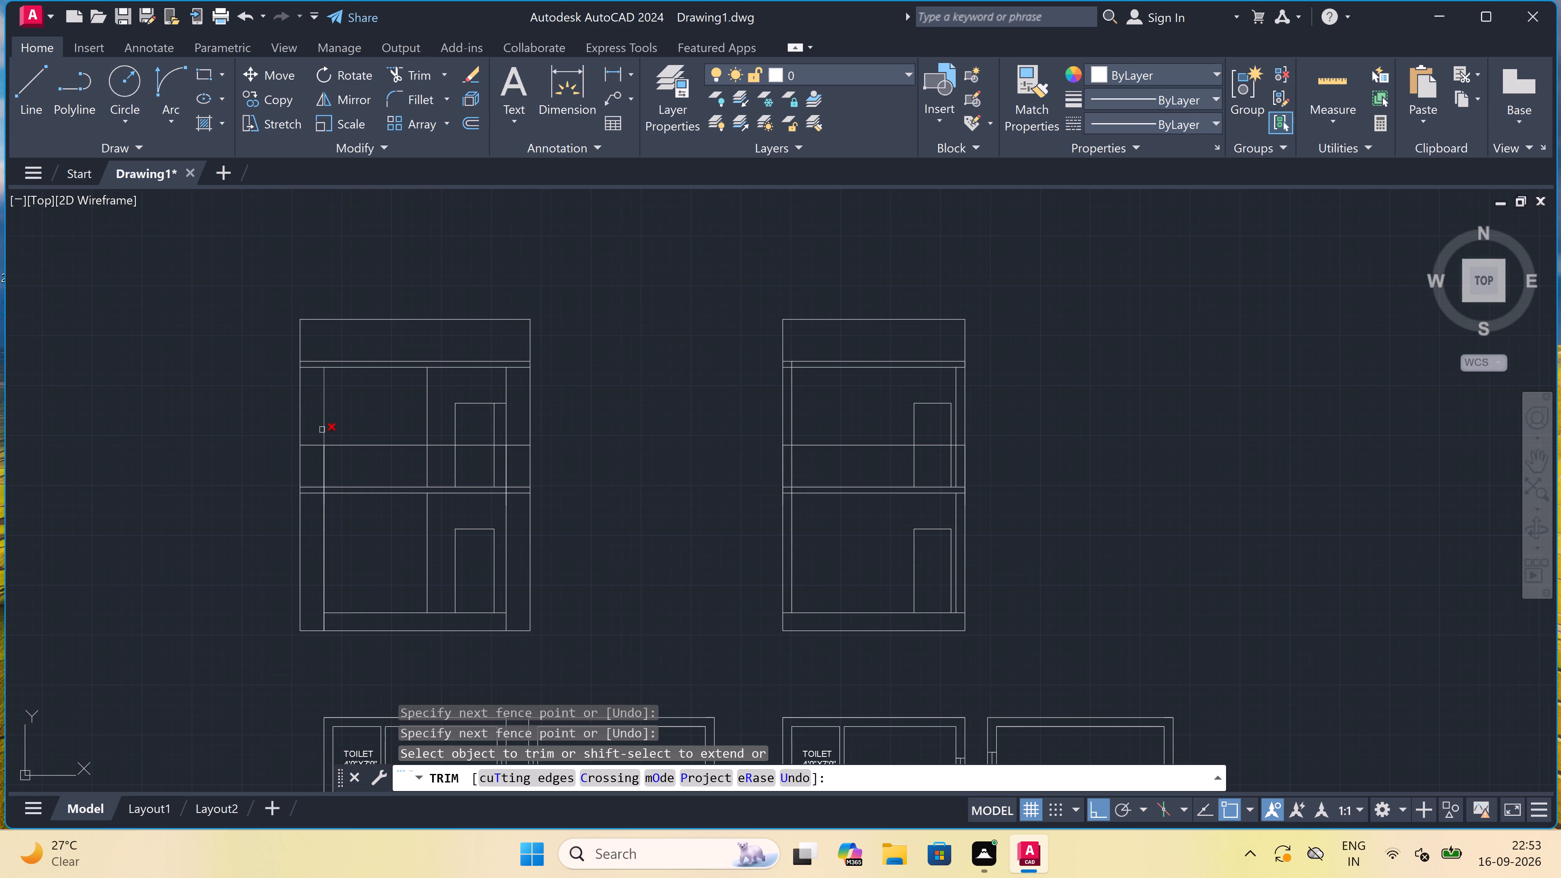
Trim the left elevation's upper slab line inside the parapet band and both outer verticals alongside the upper storey.
scroll(335, 359, up, 2)
click(335, 365)
scroll(335, 361, down, 2)
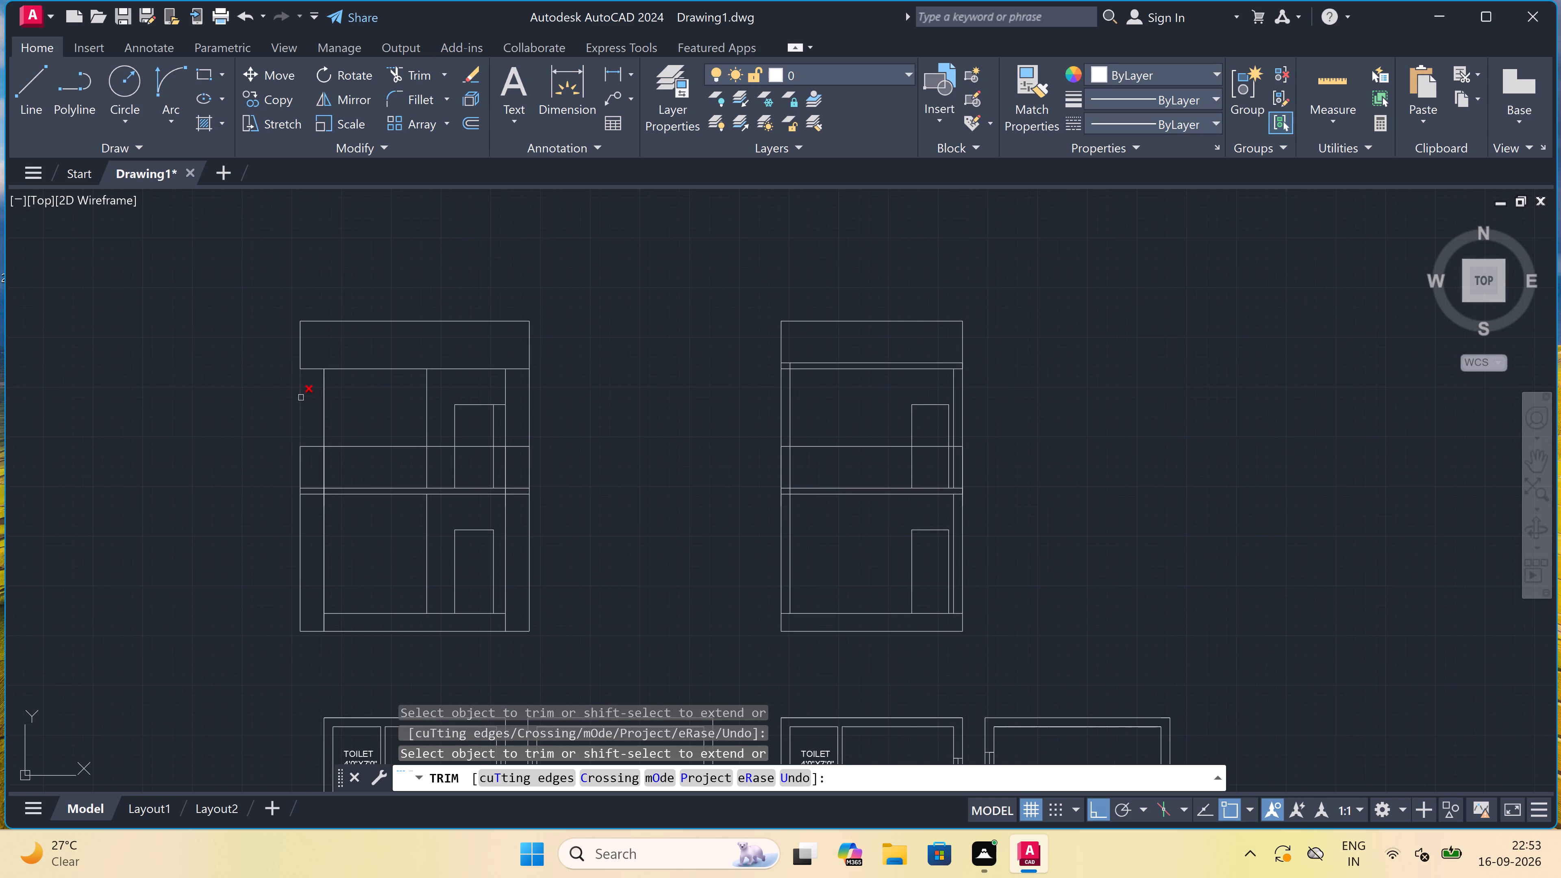
click(299, 398)
double_click(528, 396)
Trim the lower slab's top line from the left wall line out to the right outer vertical in the left elevation.
scroll(324, 471, up, 2)
scroll(343, 517, up, 1)
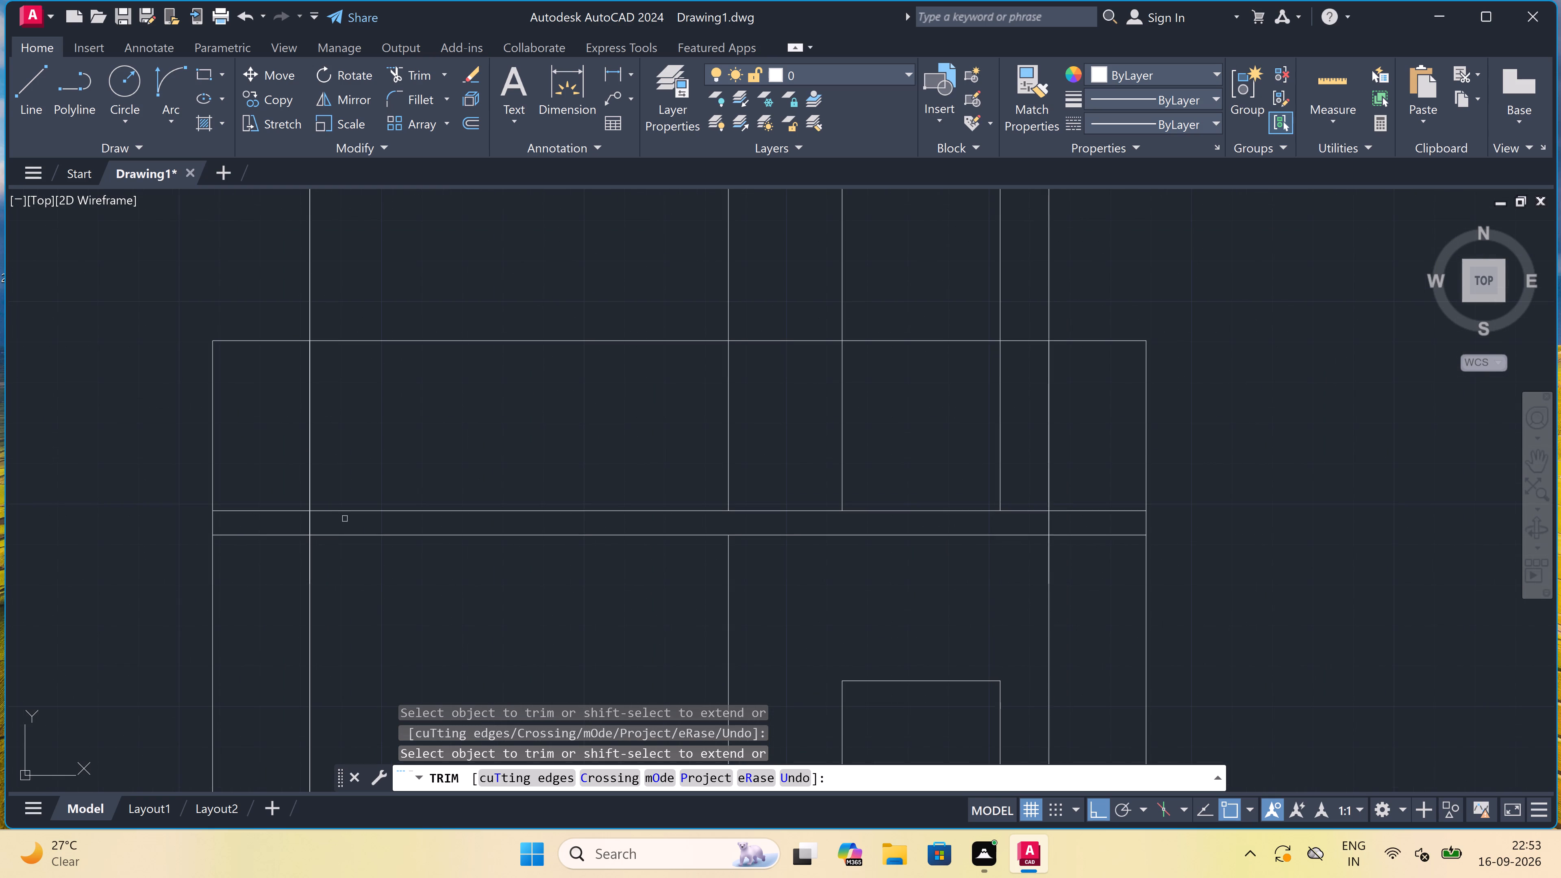
double_click(350, 511)
click(761, 510)
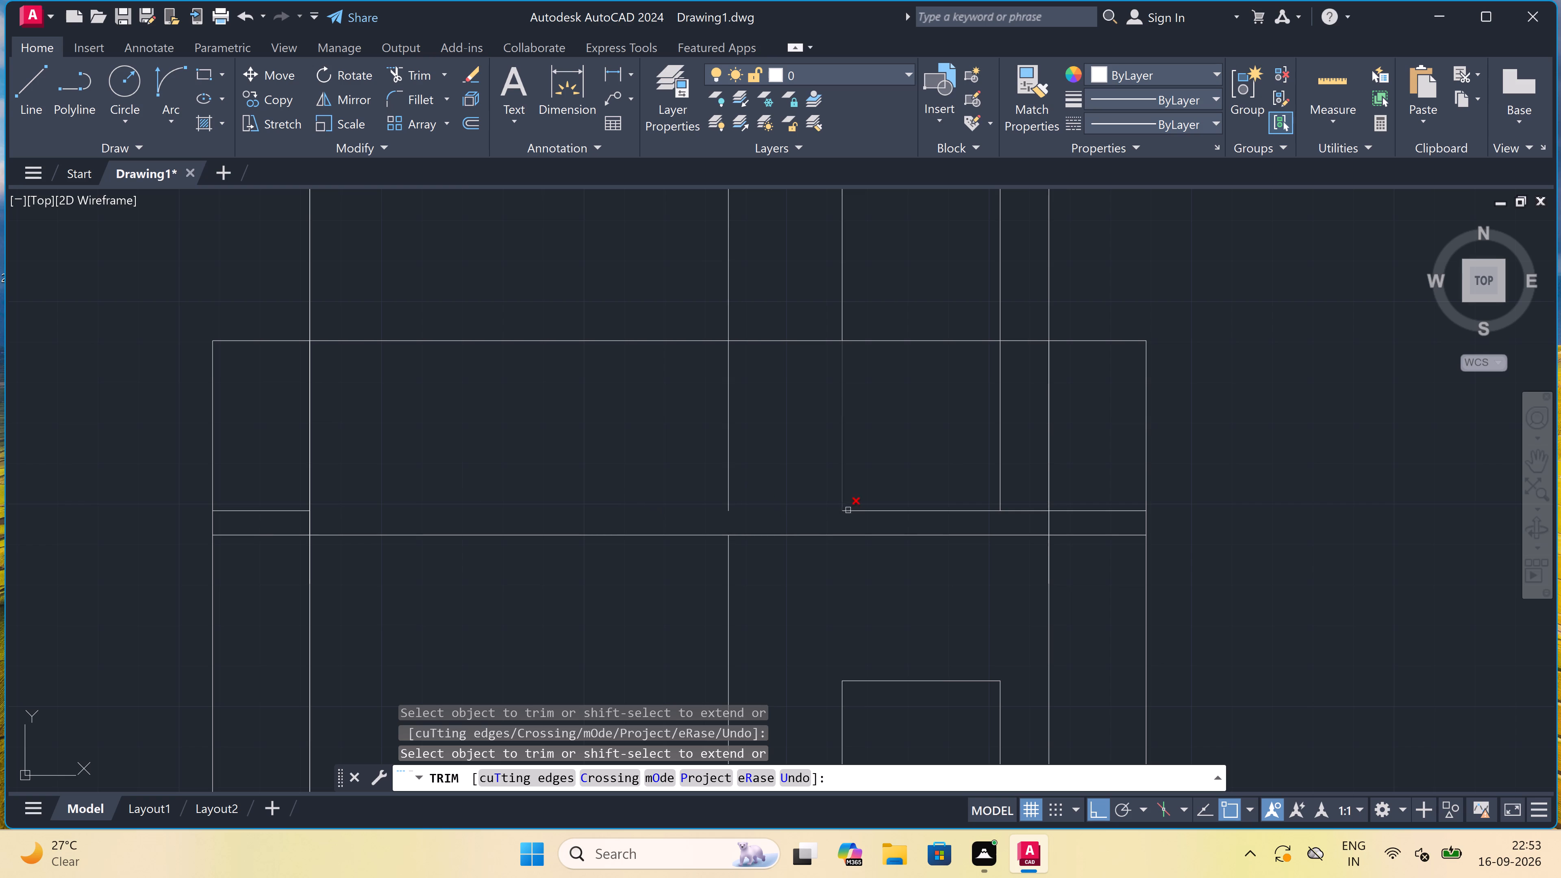
click(854, 508)
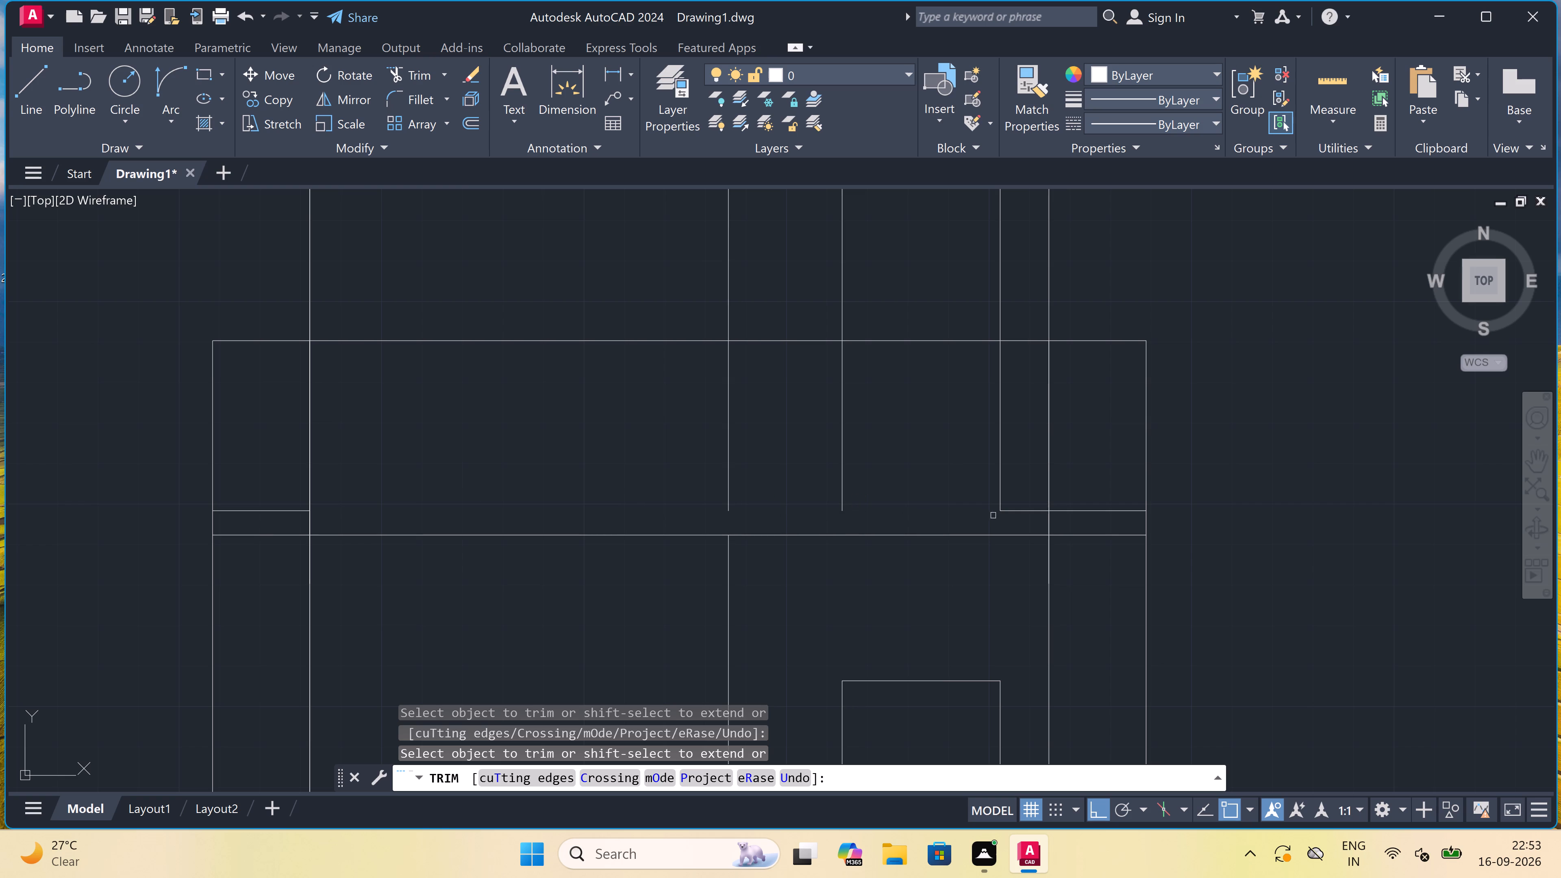
click(1017, 511)
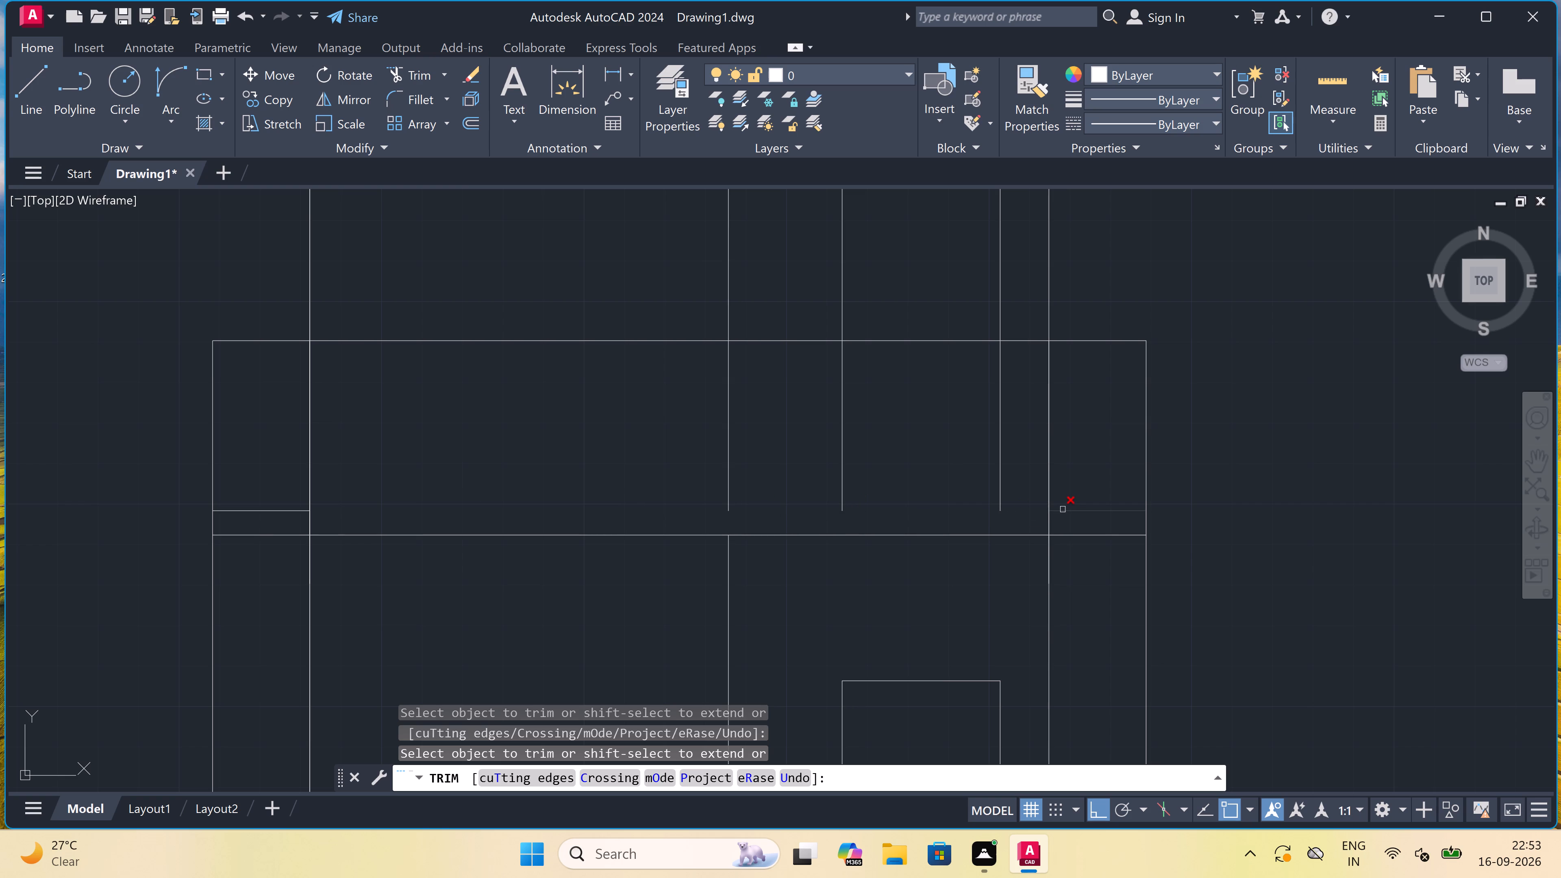
double_click(1064, 509)
Trim the vertical lines crossing the left elevation's middle band, plus the leftover slab line and wall stub at its left end.
click(1089, 453)
drag(1089, 453, 1086, 452)
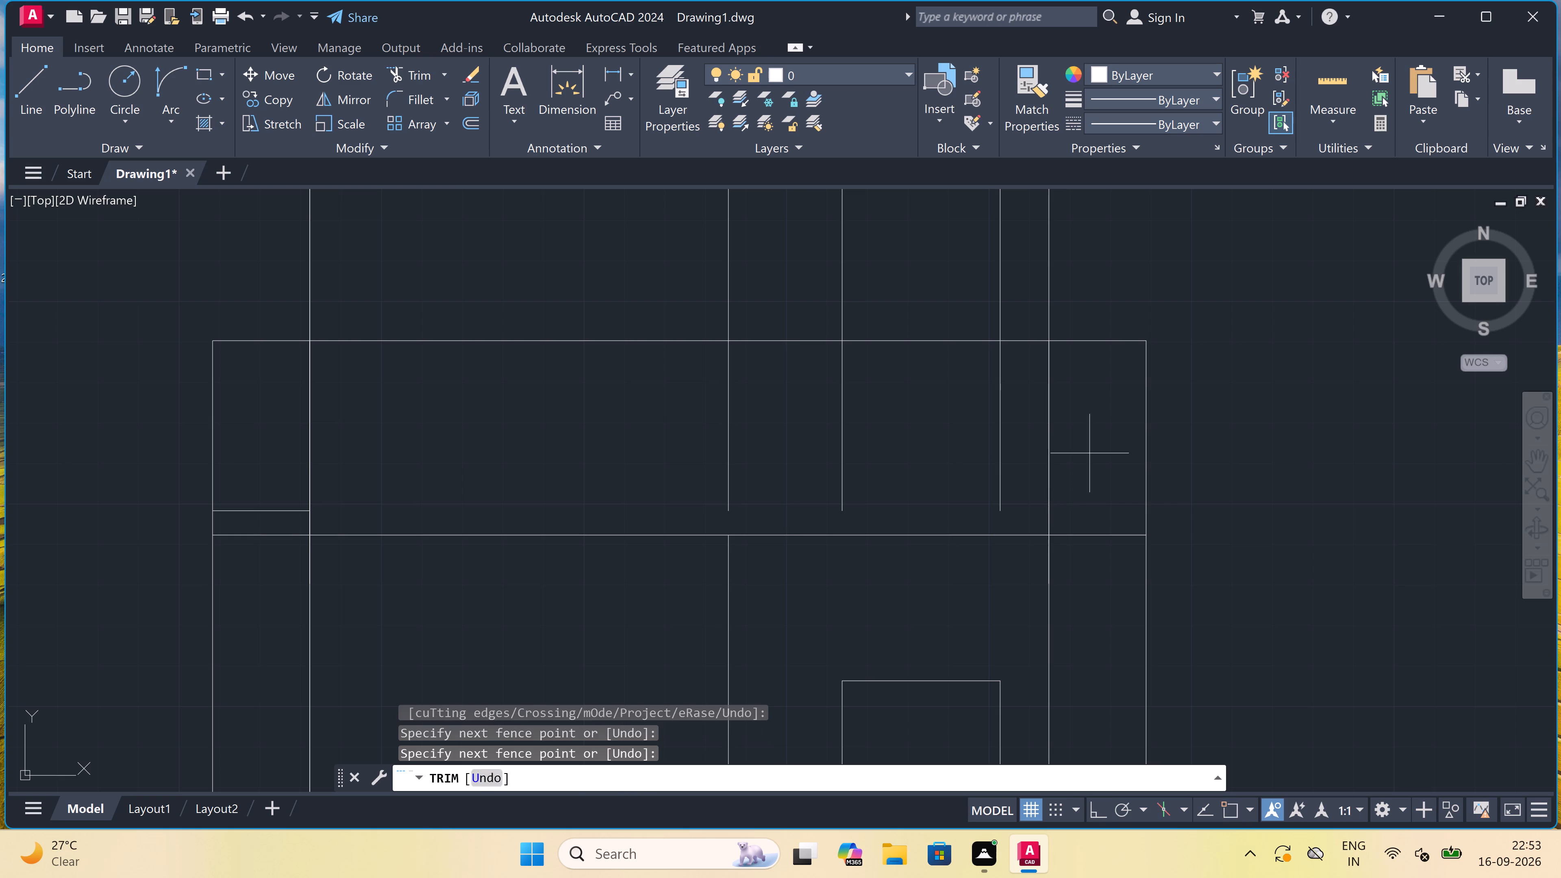
double_click(267, 432)
drag(256, 522, 257, 512)
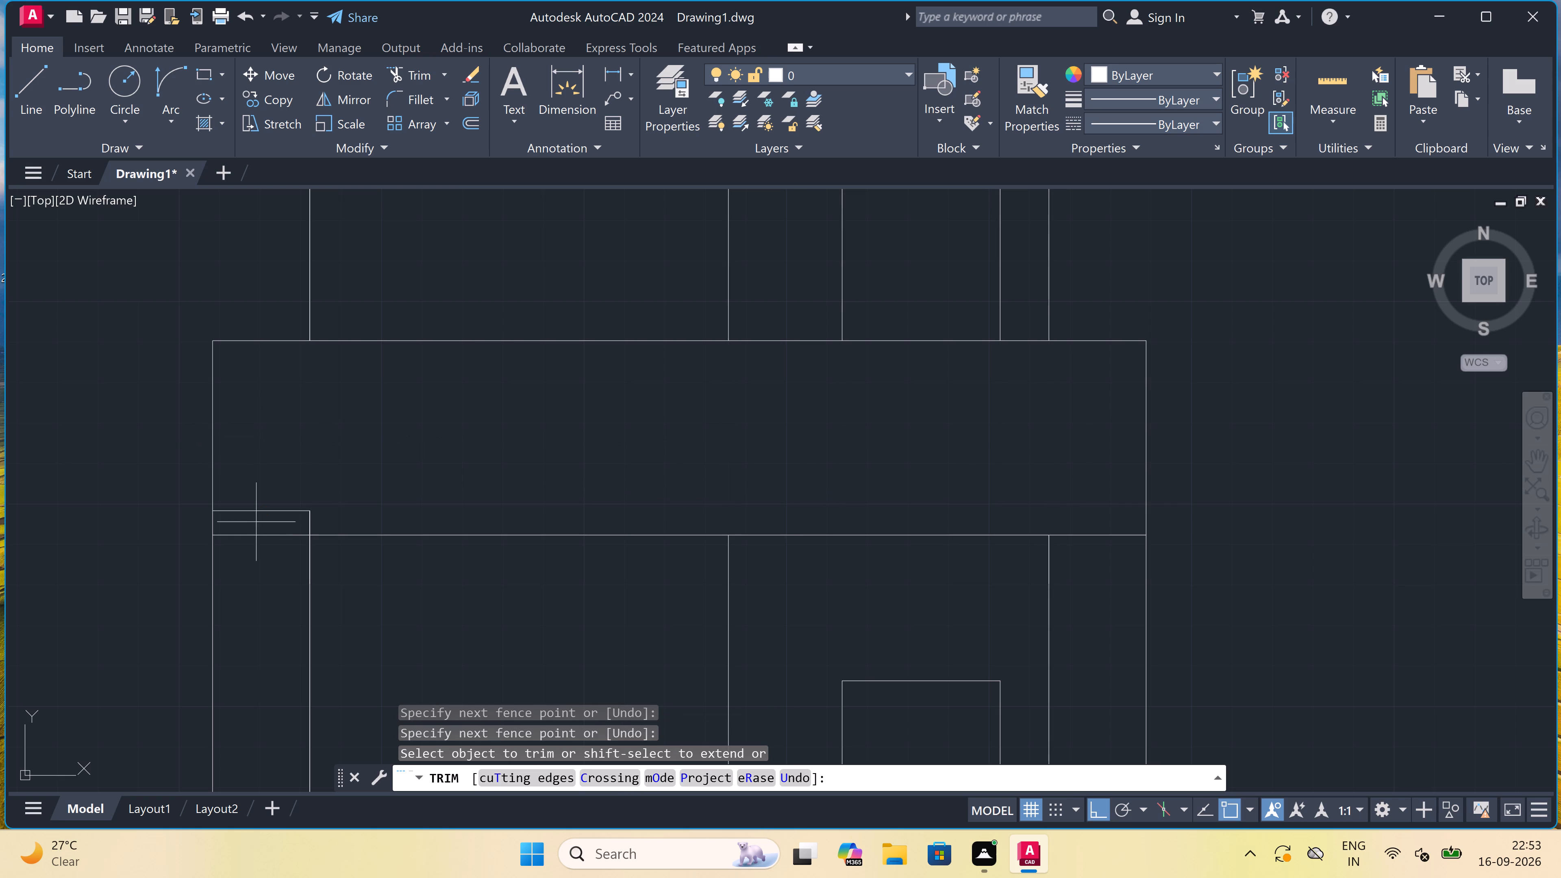
click(261, 491)
scroll(280, 518, up, 2)
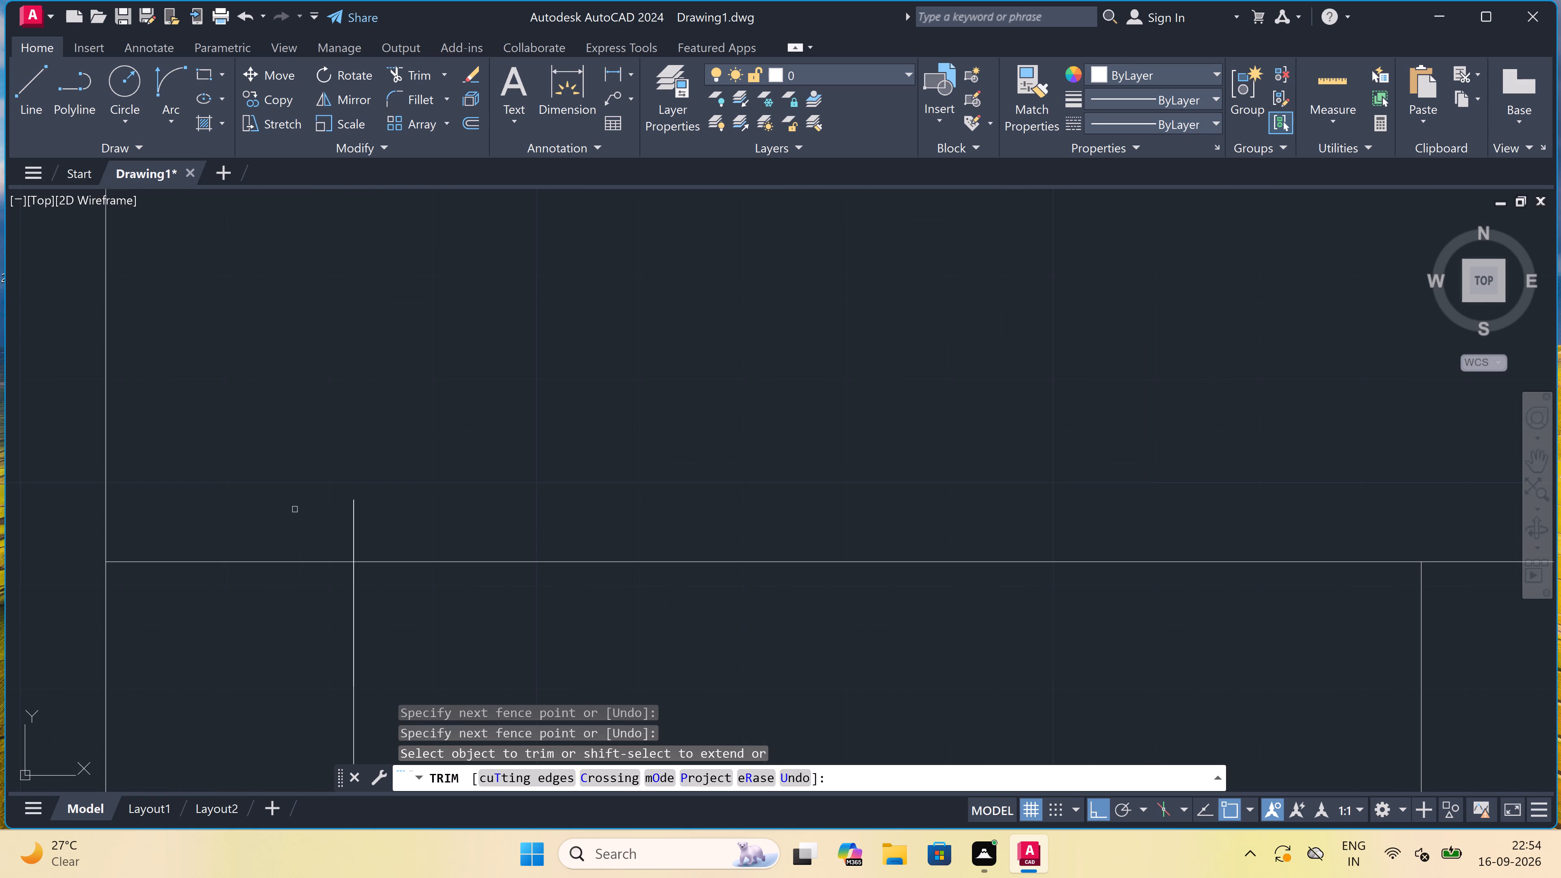
click(295, 509)
click(398, 519)
key(Escape)
Trim the right outer vertical alongside the left elevation's lower storey and the base line's overhang beyond the right wall.
scroll(354, 443, down, 4)
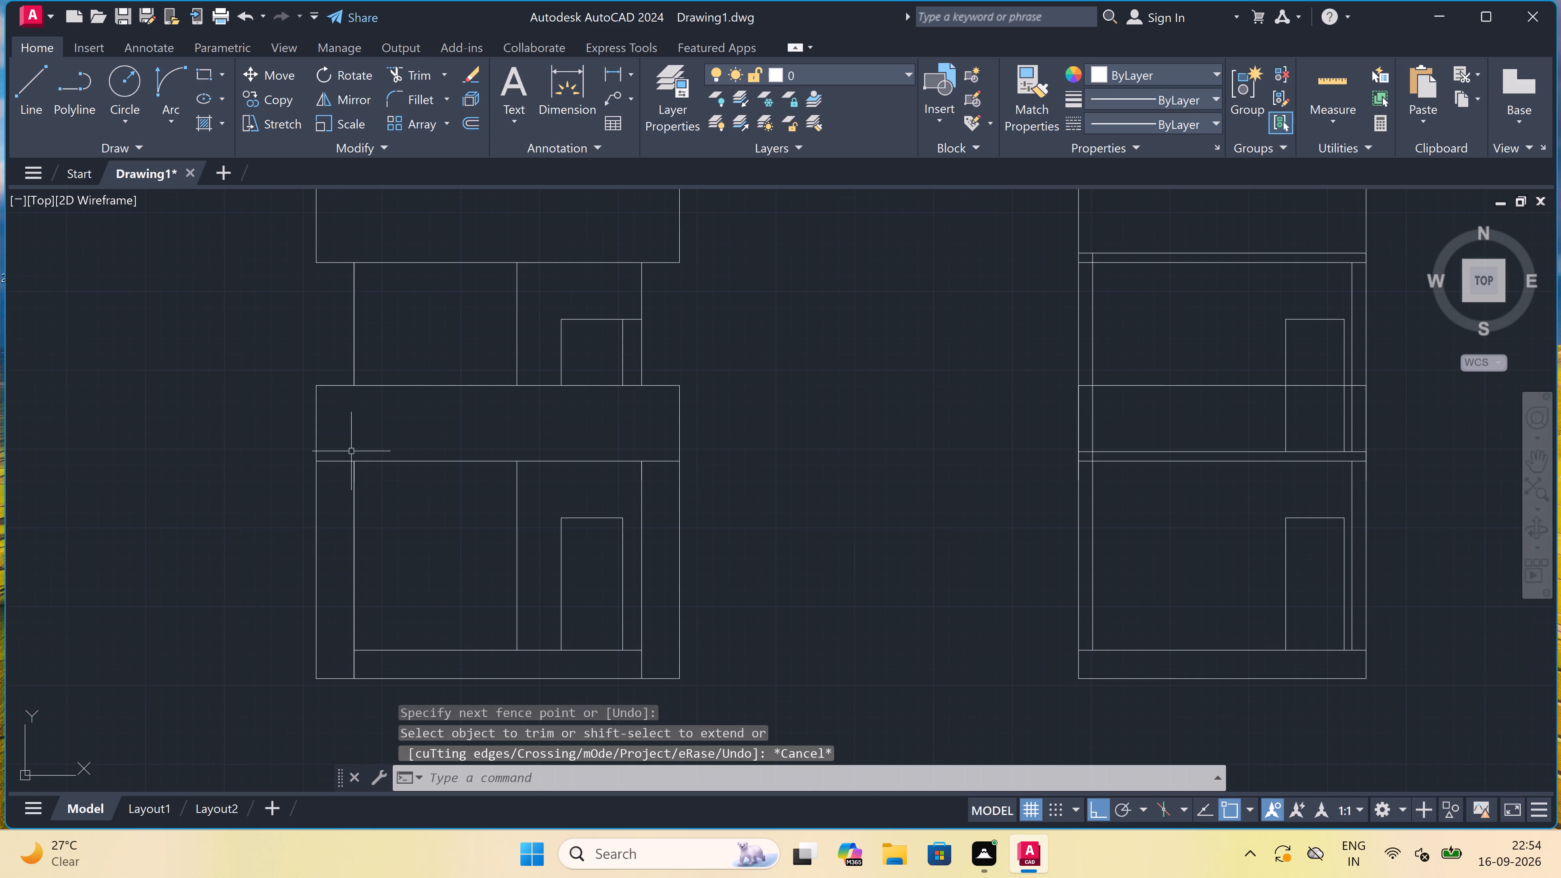
scroll(538, 309, up, 2)
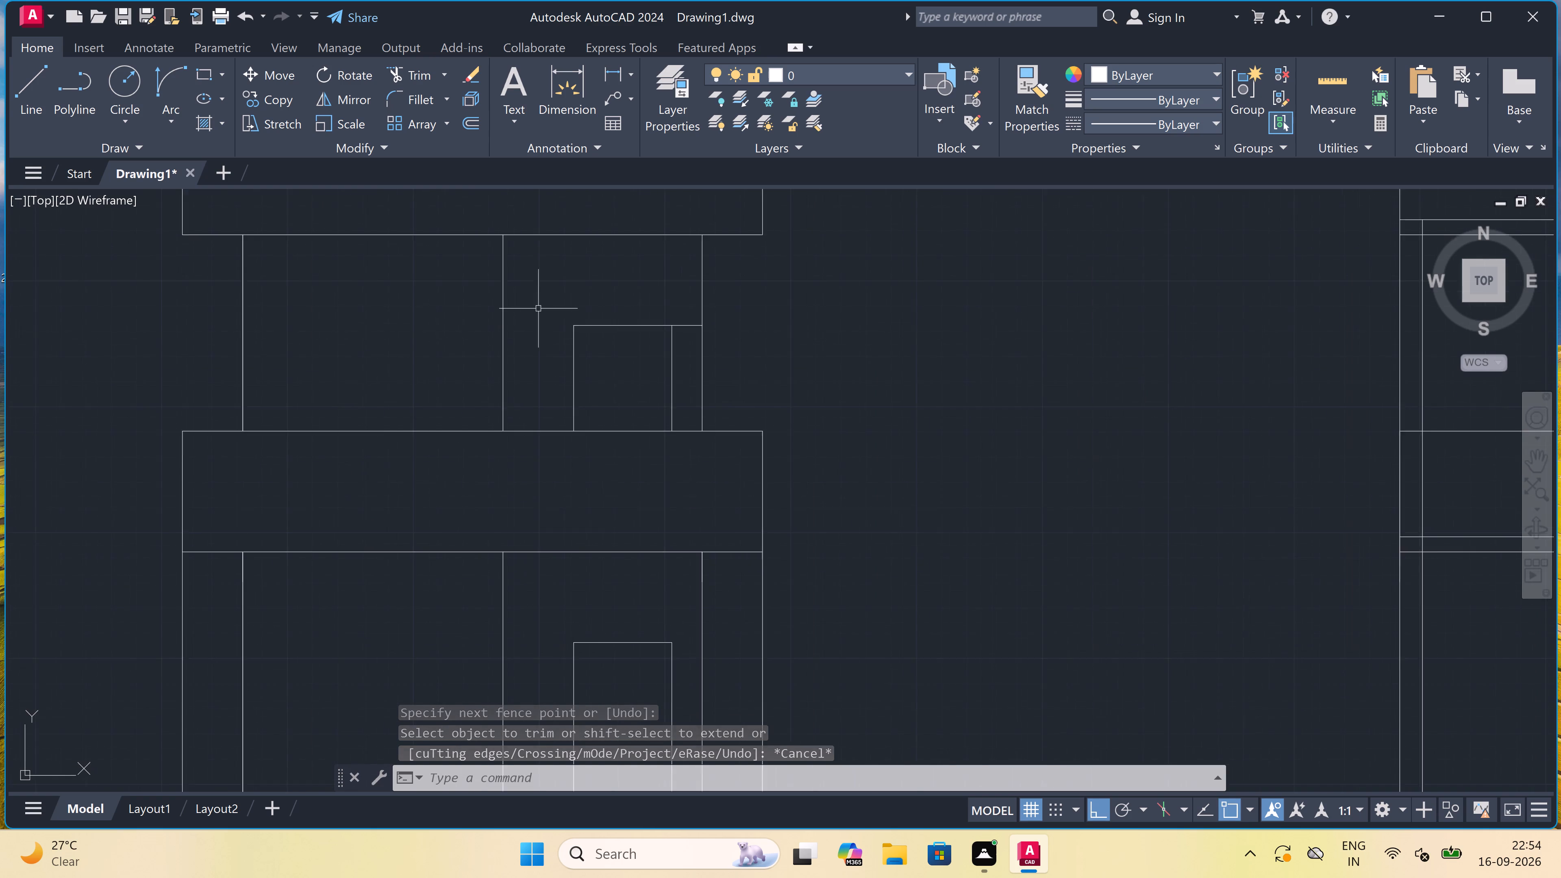
scroll(550, 311, down, 3)
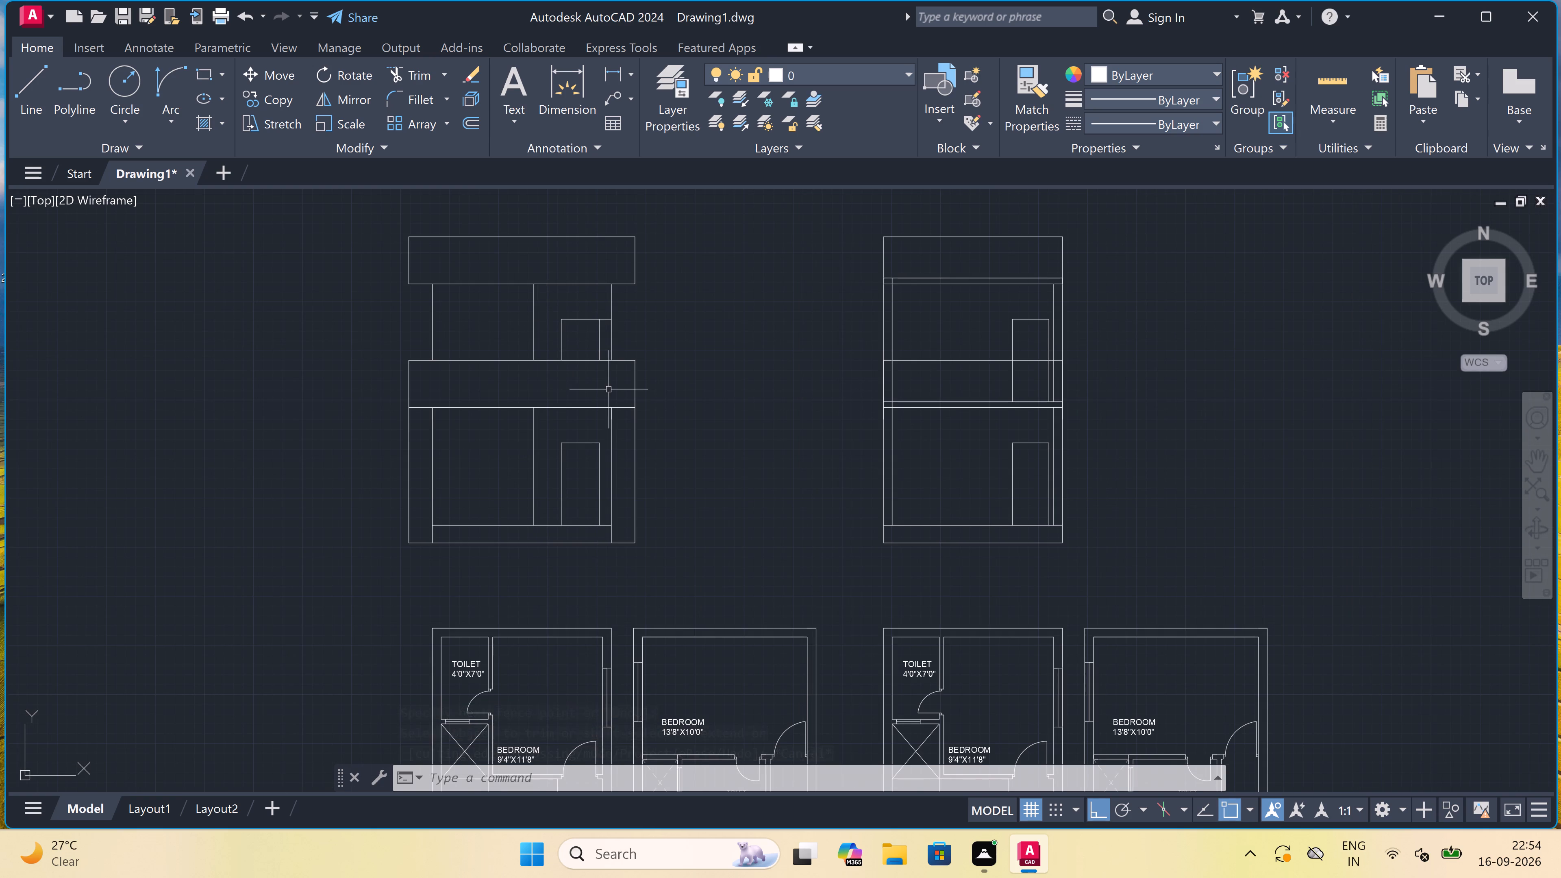
key(t)
key(r)
key(space)
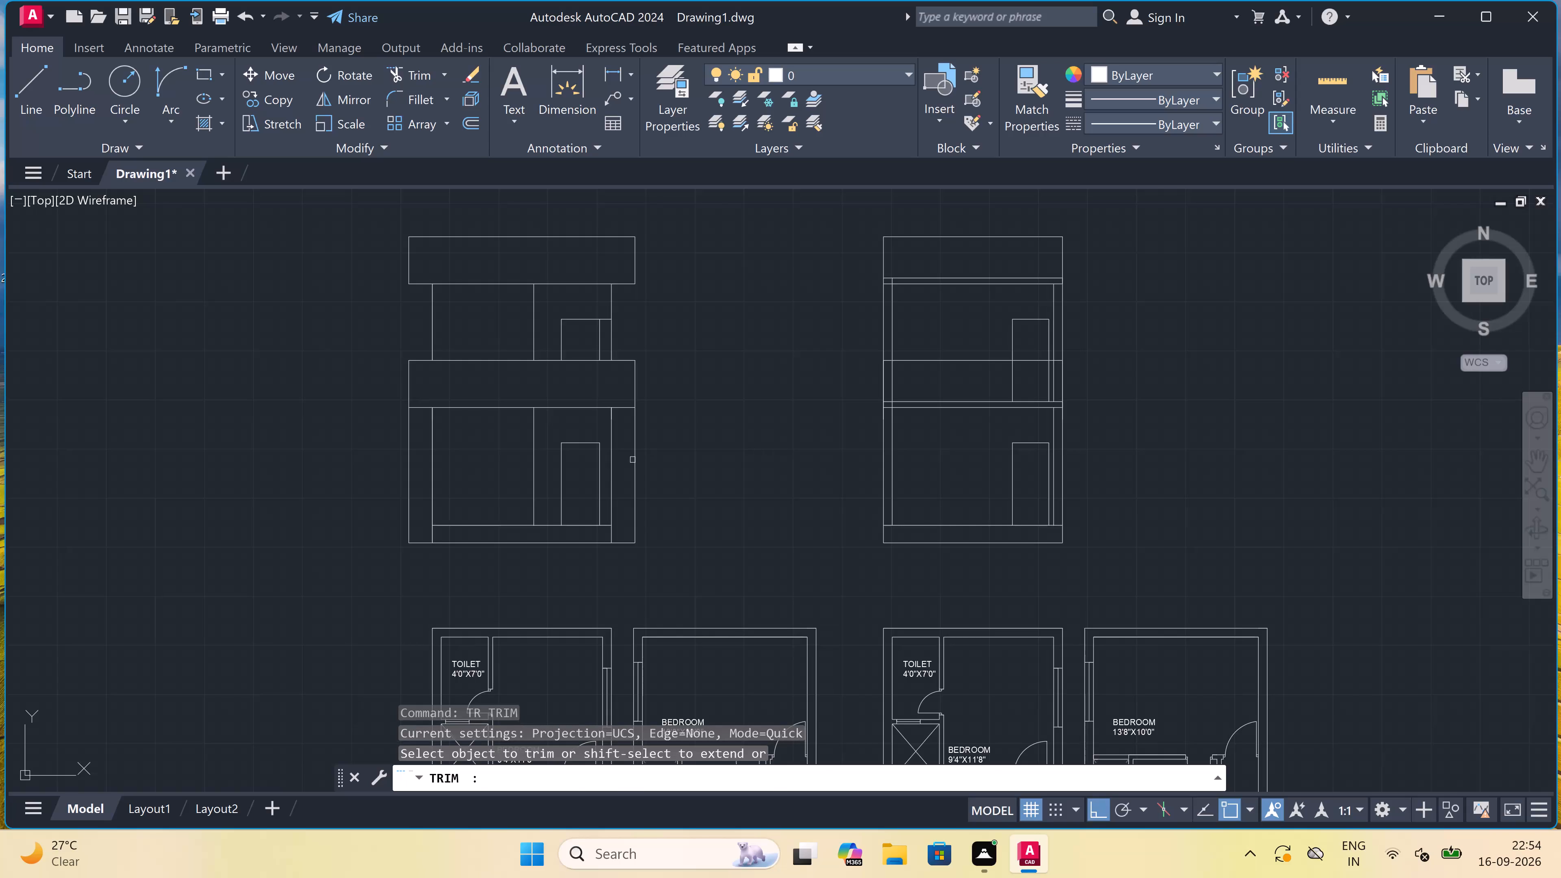
double_click(630, 456)
click(645, 453)
scroll(623, 541, up, 2)
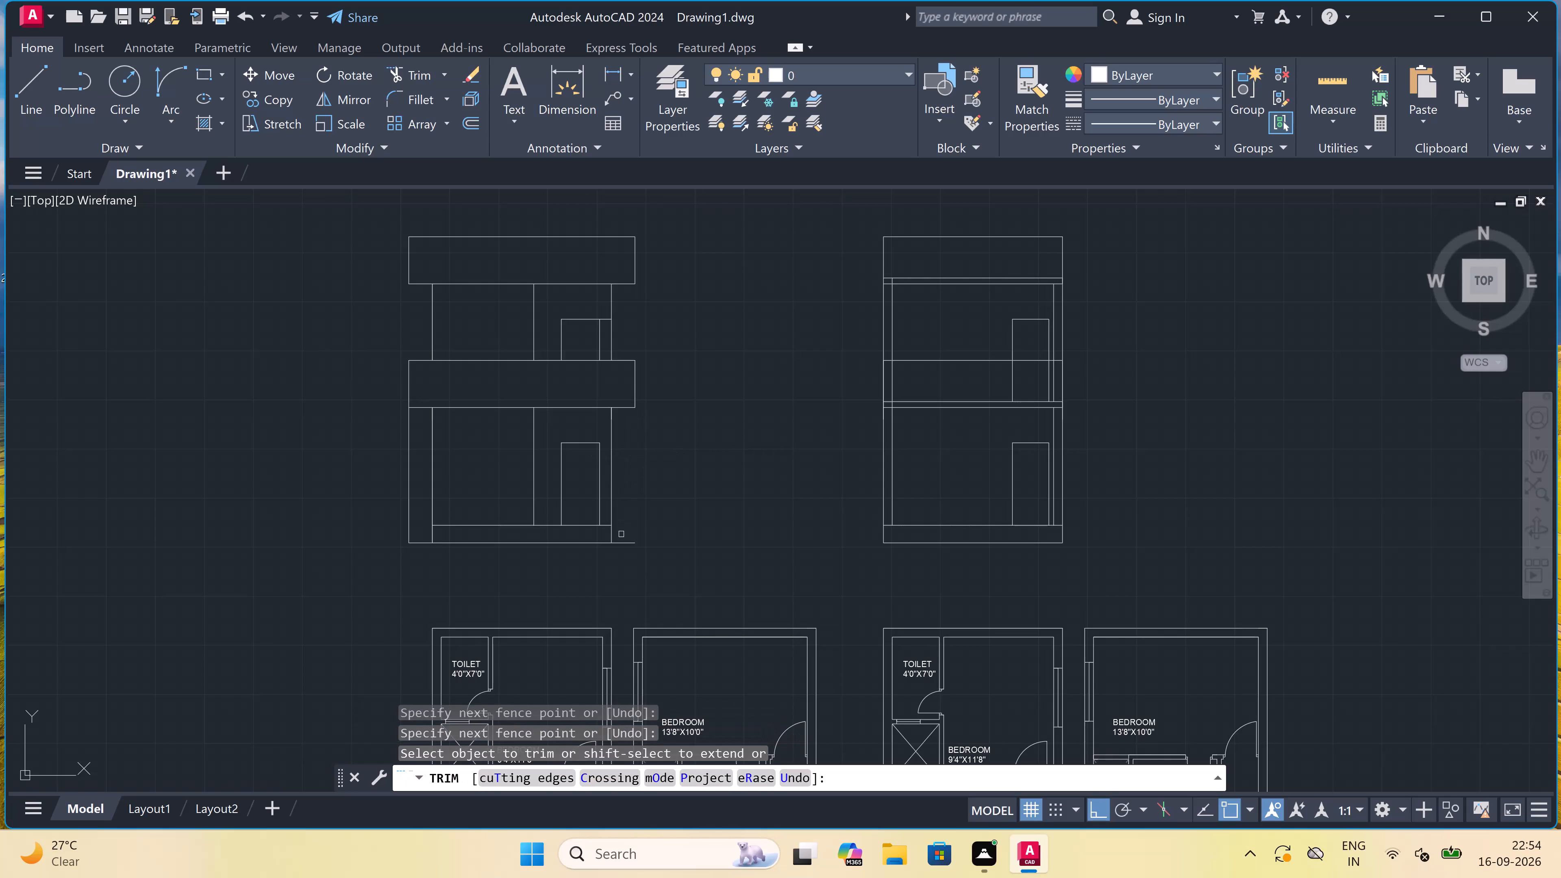
drag(620, 570, 620, 567)
click(620, 503)
scroll(620, 504, down, 3)
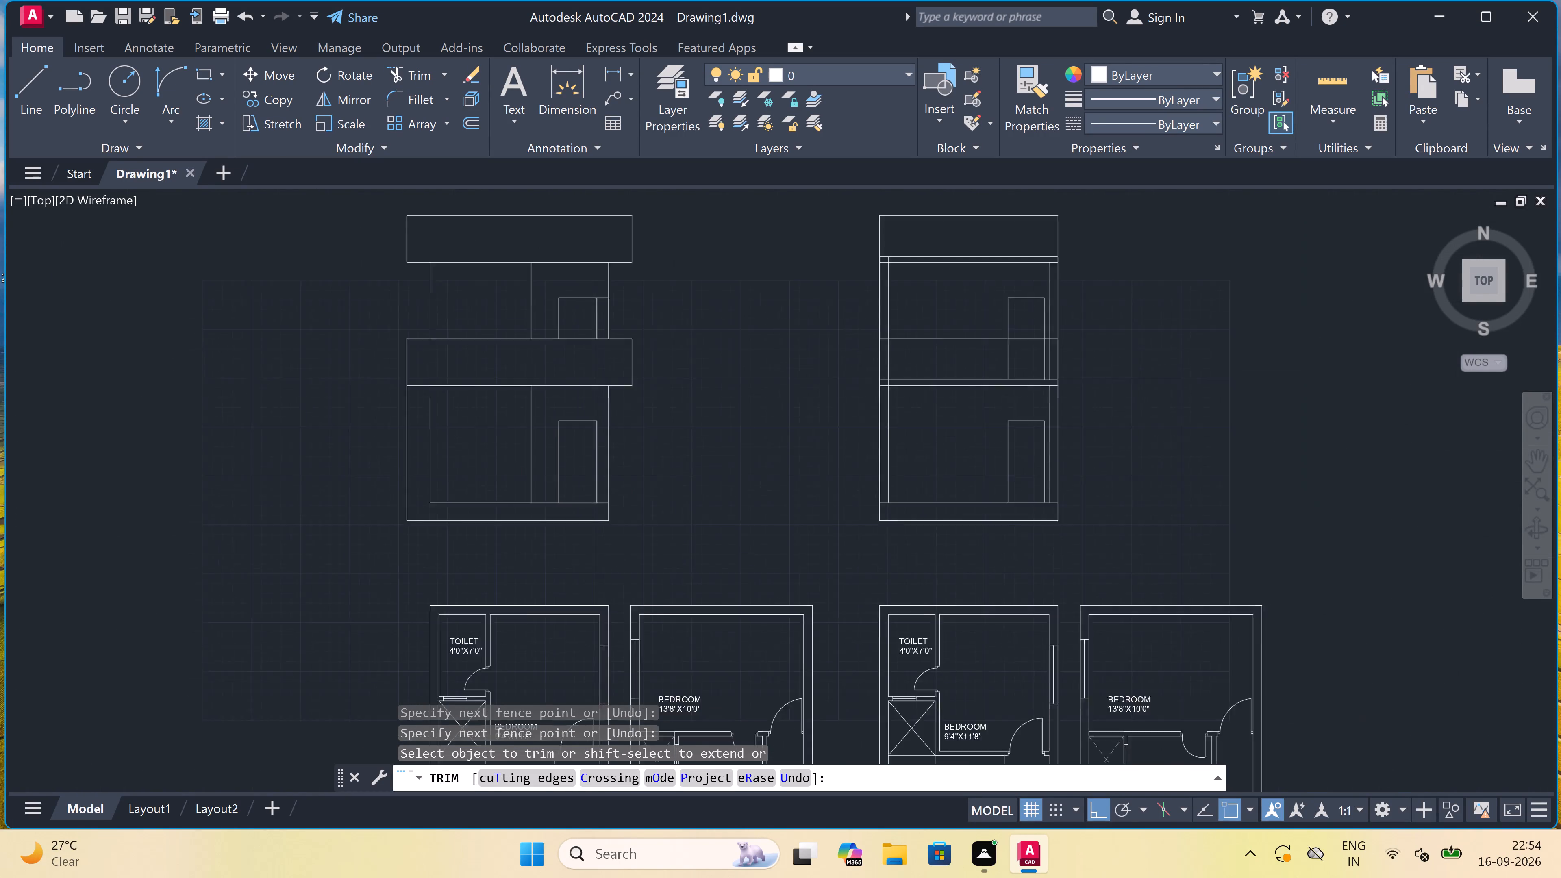
Trim the left outer vertical alongside the left elevation's lower storey and the base line's overhang beyond the left wall.
scroll(448, 455, up, 1)
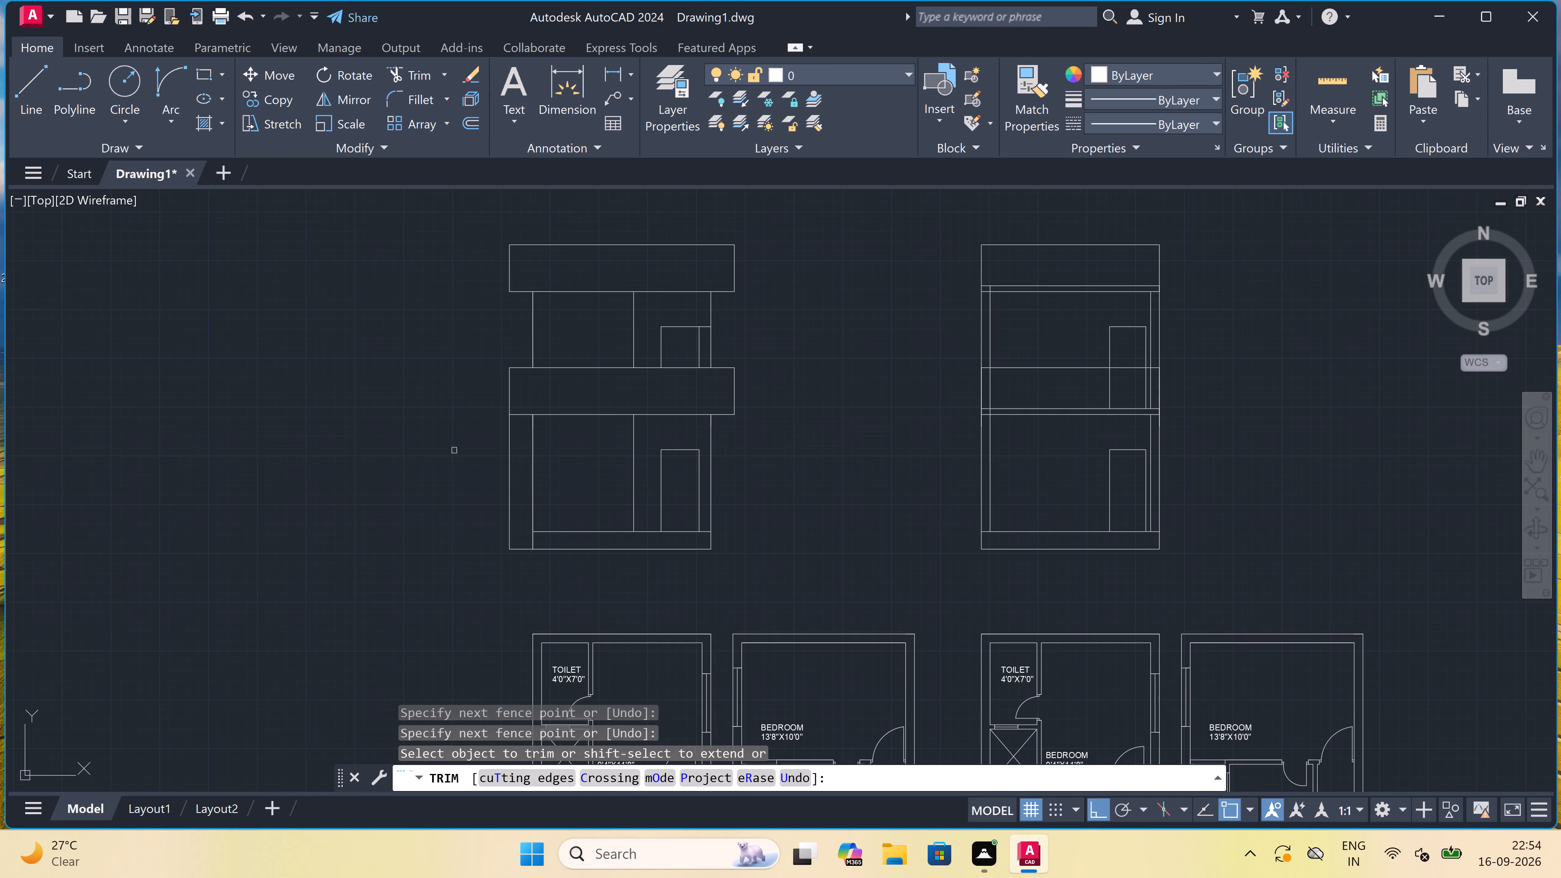
scroll(485, 432, up, 2)
click(555, 416)
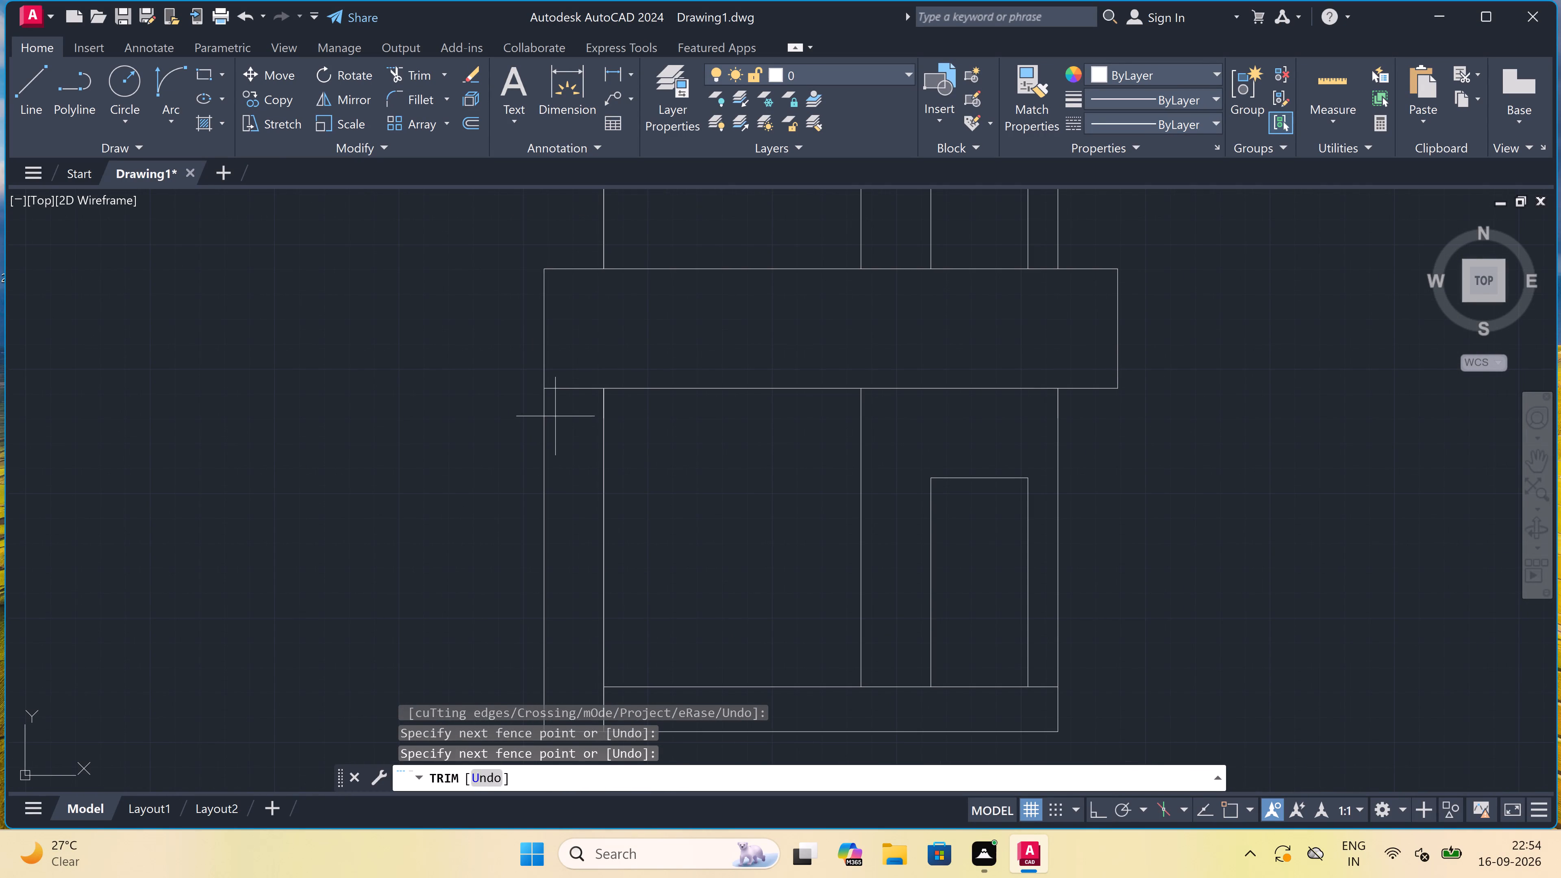
click(458, 432)
scroll(465, 425, down, 4)
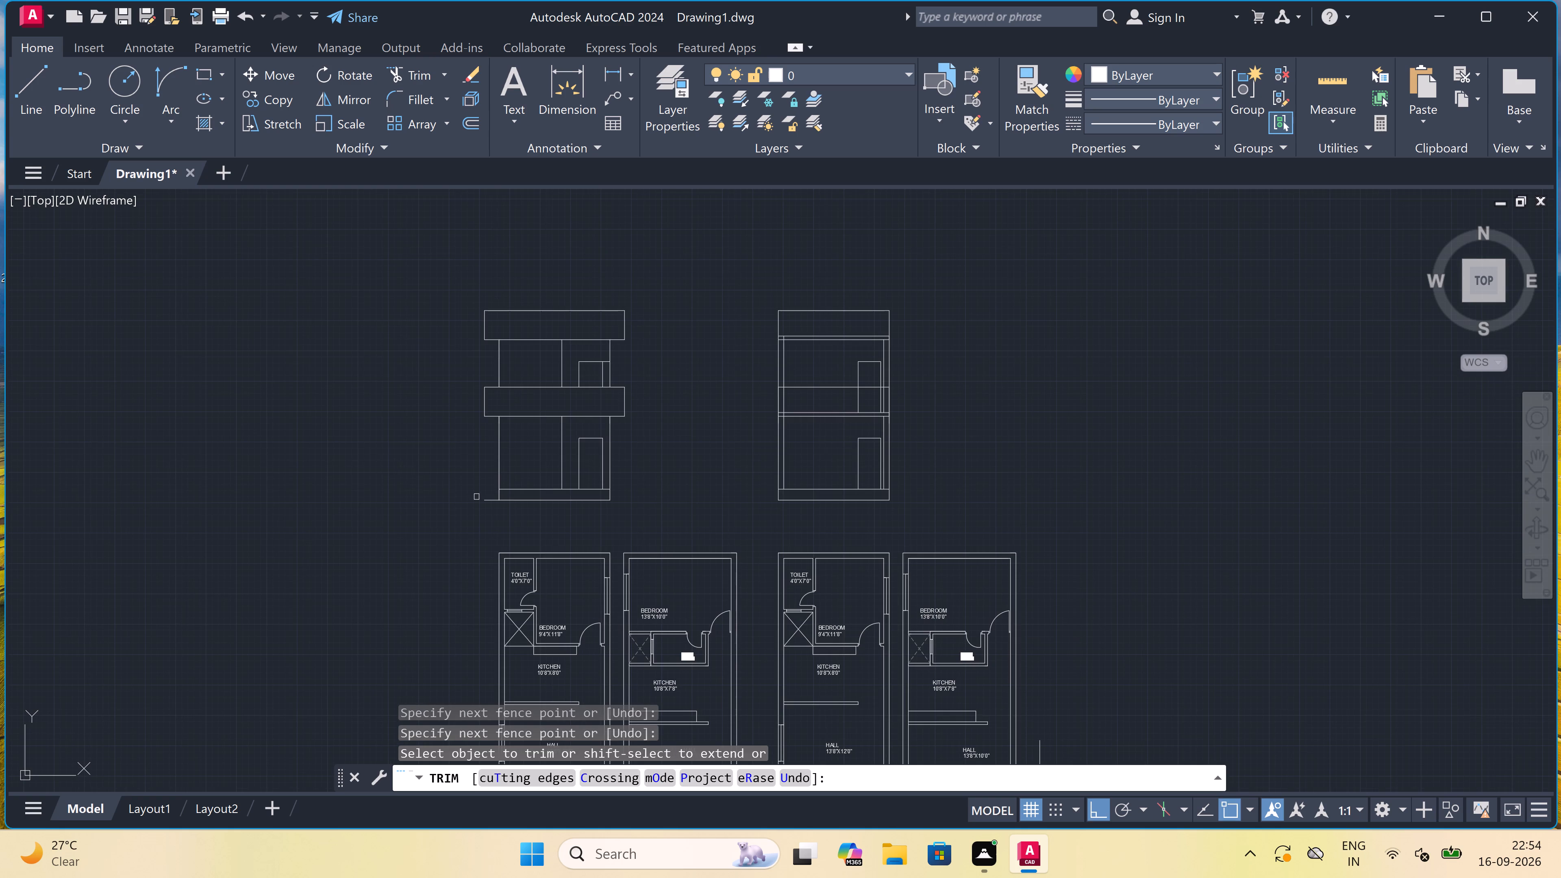
scroll(487, 496, up, 5)
drag(506, 574, 506, 569)
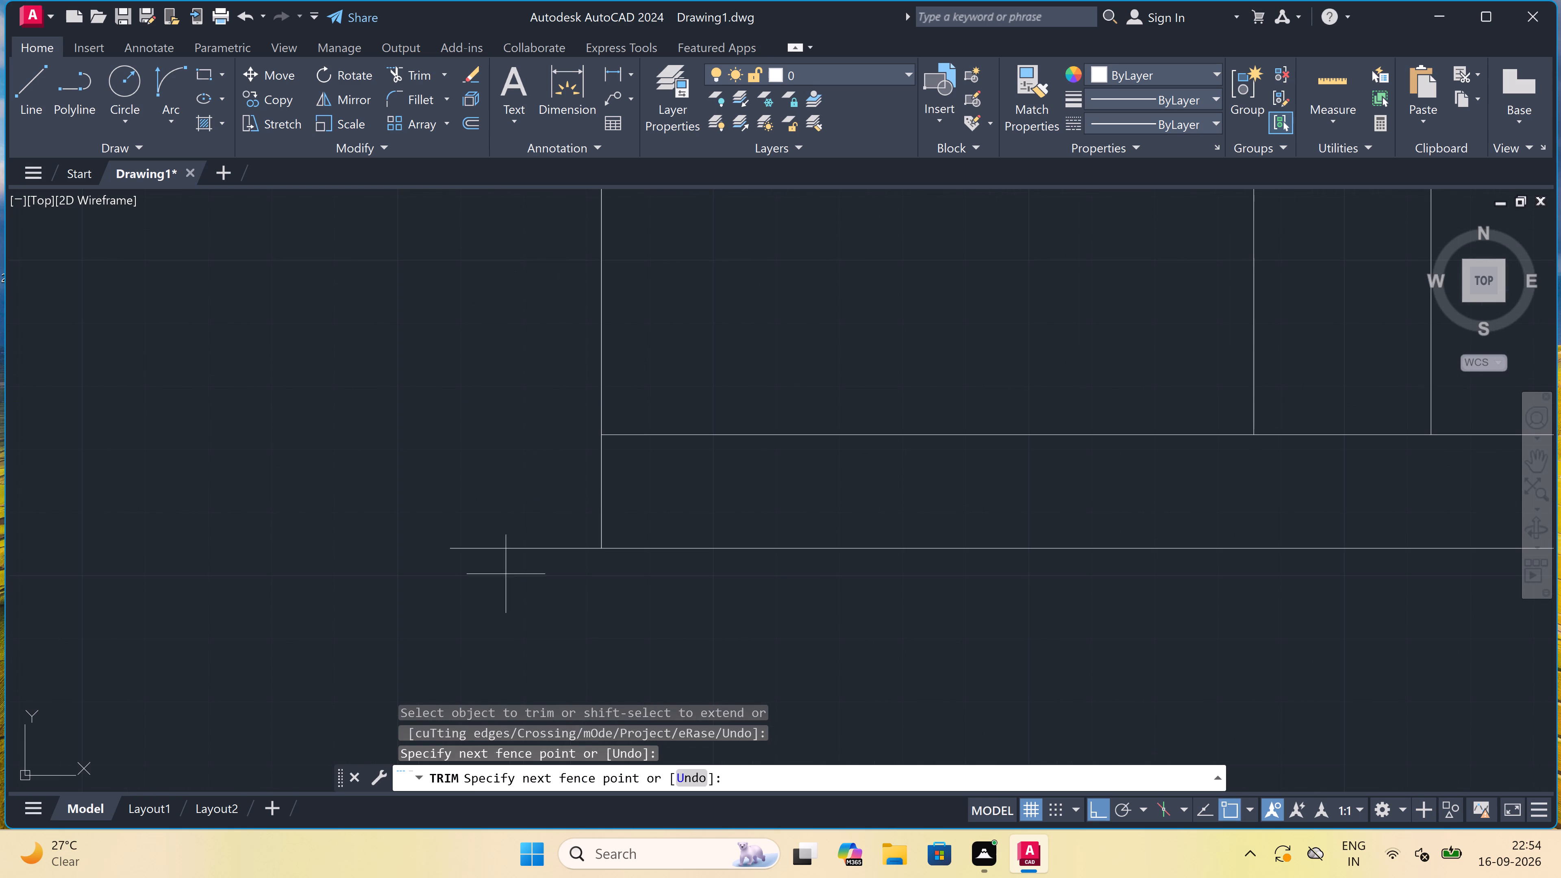
click(470, 491)
scroll(471, 491, down, 7)
scroll(465, 447, up, 1)
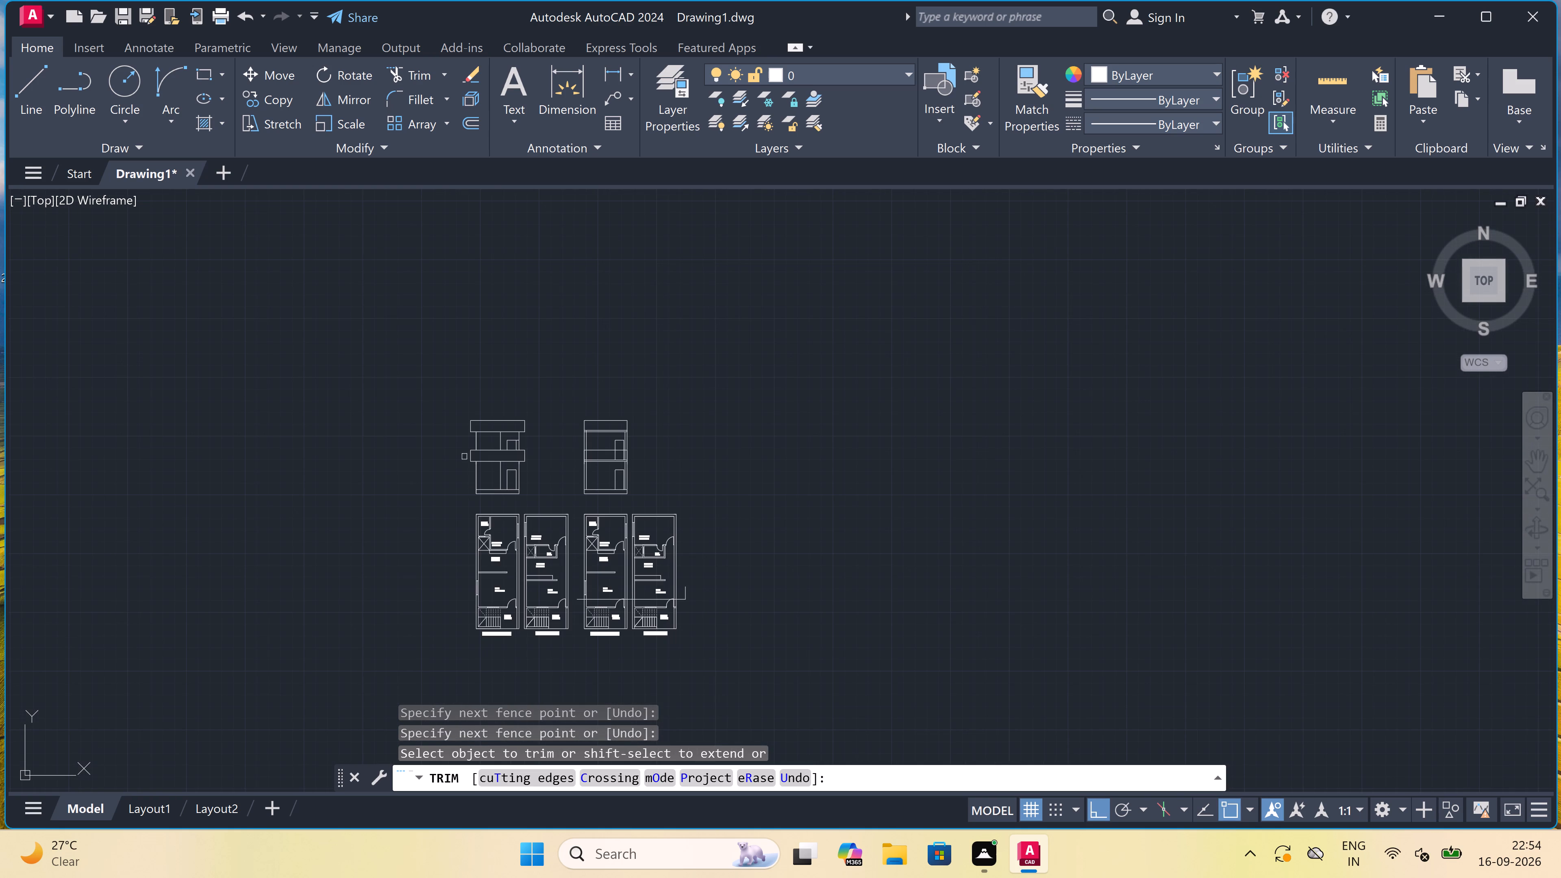
scroll(465, 447, up, 2)
key(Escape)
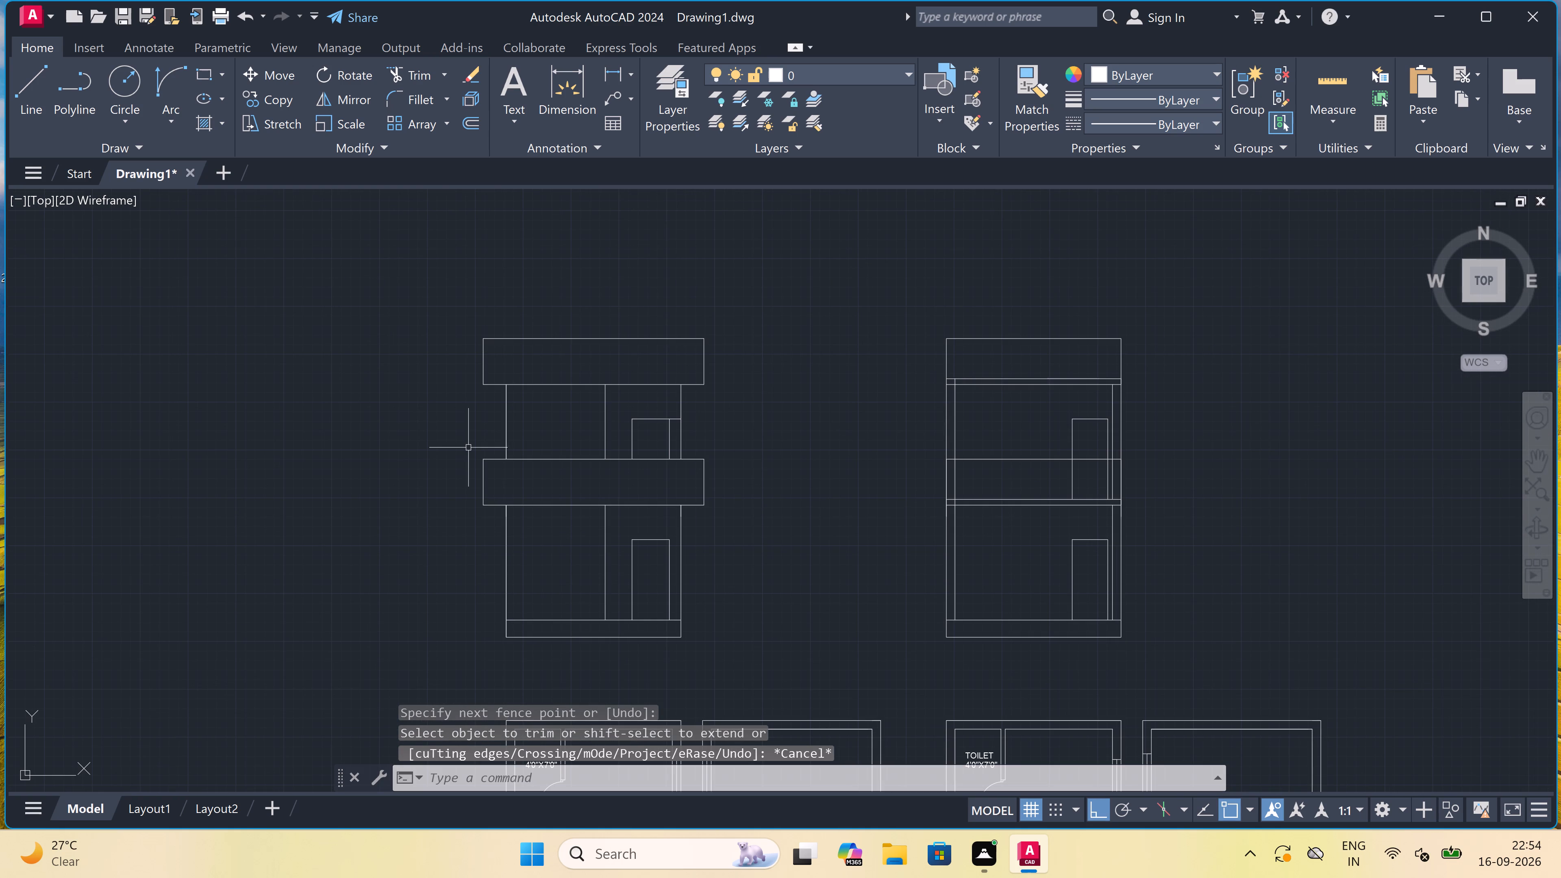
Trim the upper storey door's top line where it runs past the door's right edge to the side wall.
scroll(671, 409, up, 3)
key(space)
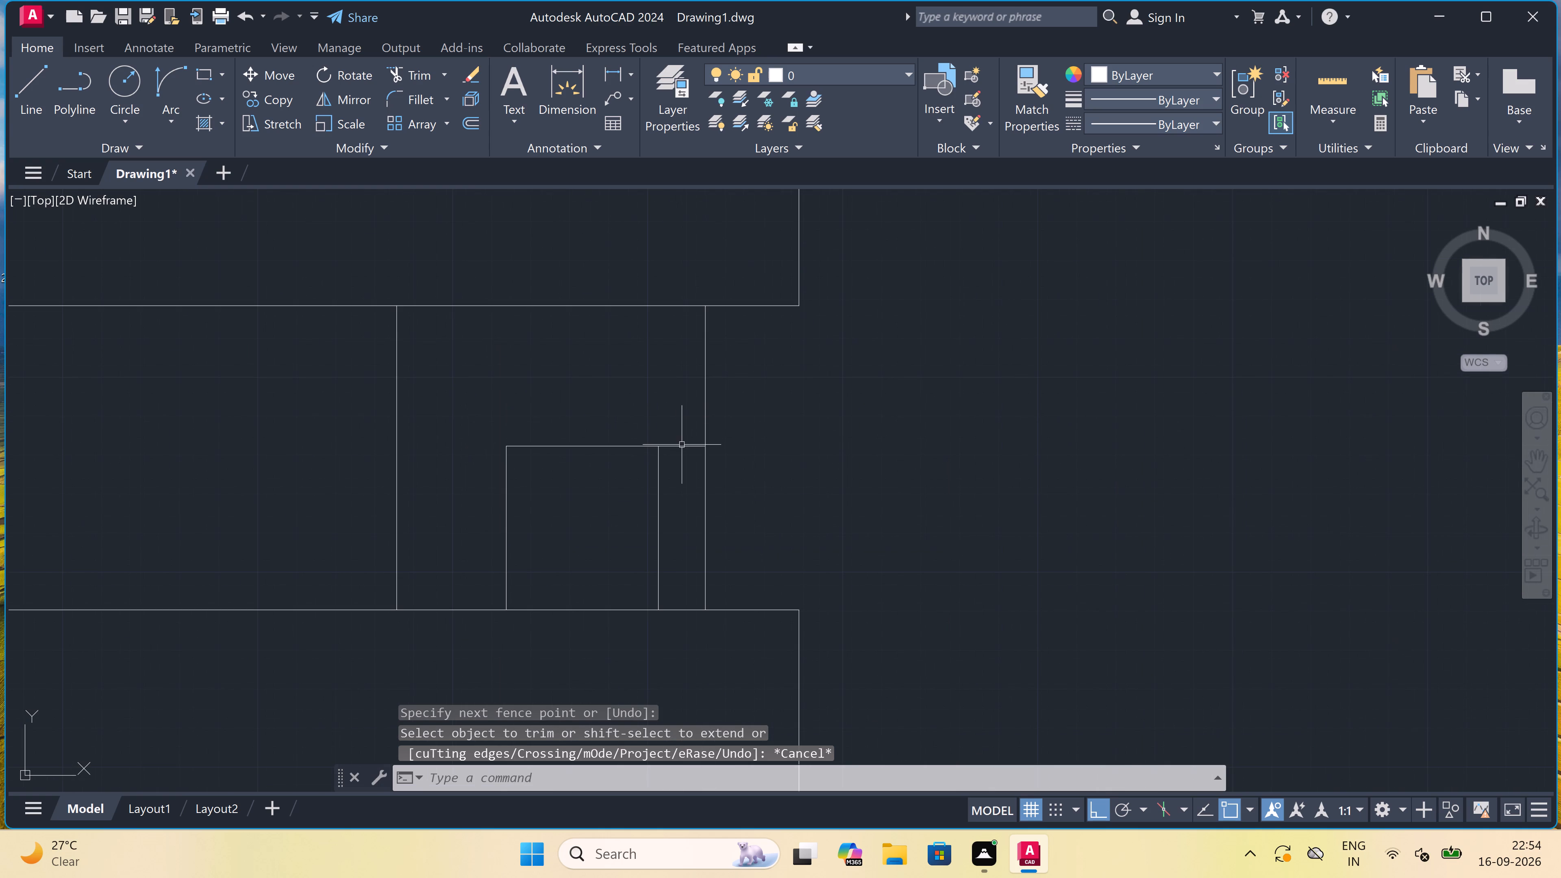
double_click(682, 445)
key(Escape)
scroll(577, 440, down, 3)
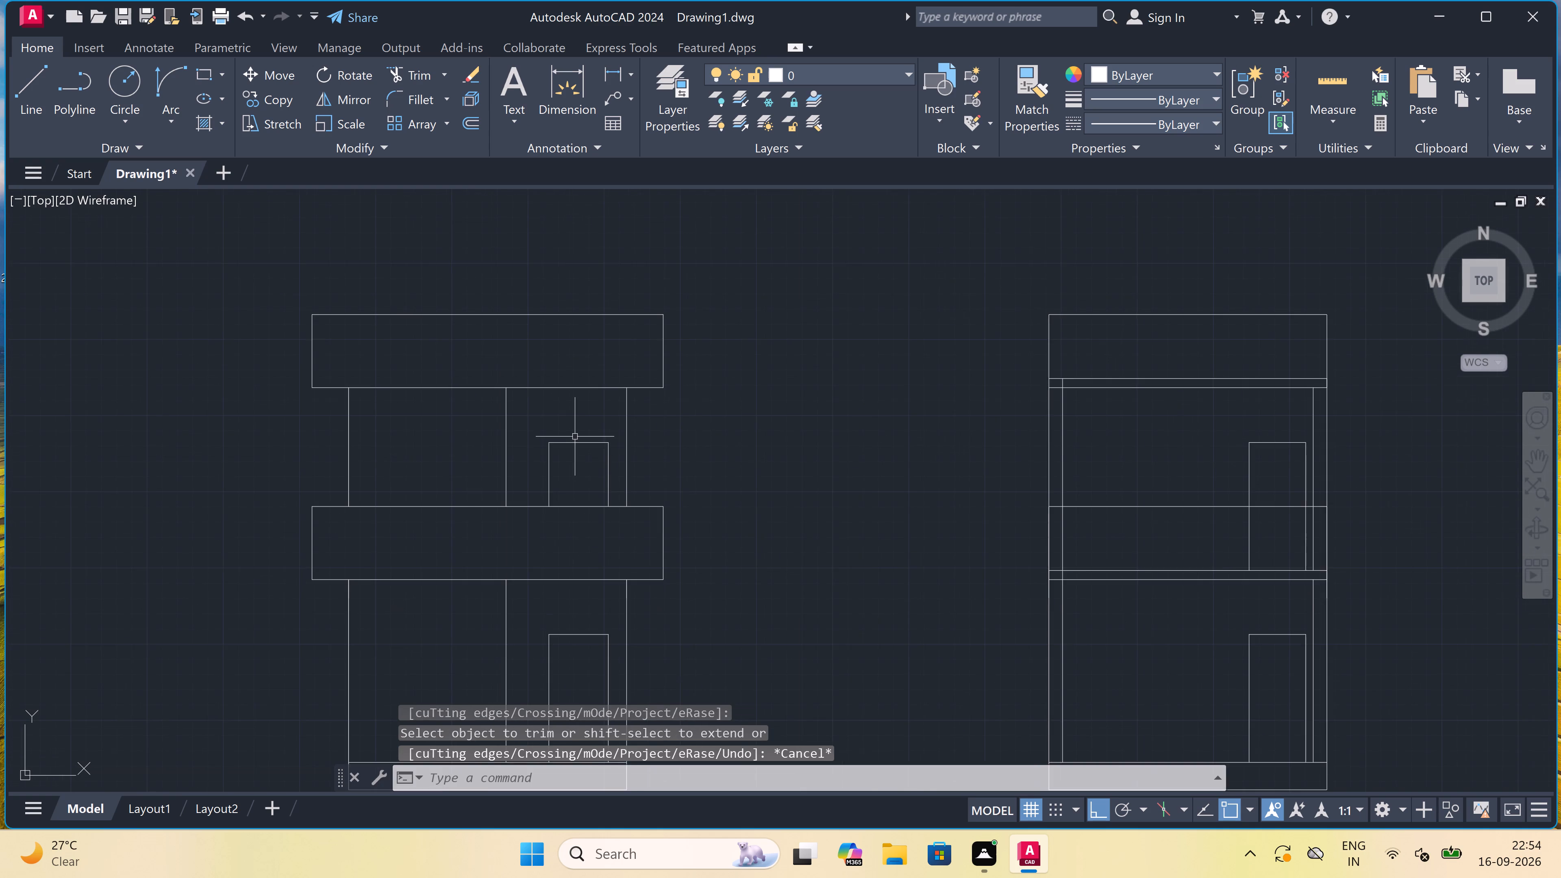
Draw a line from the top of the lower storey's left wall straight up past the parapet, continuing about 8'-3" horizontally to the right.
scroll(560, 427, down, 1)
scroll(516, 465, up, 1)
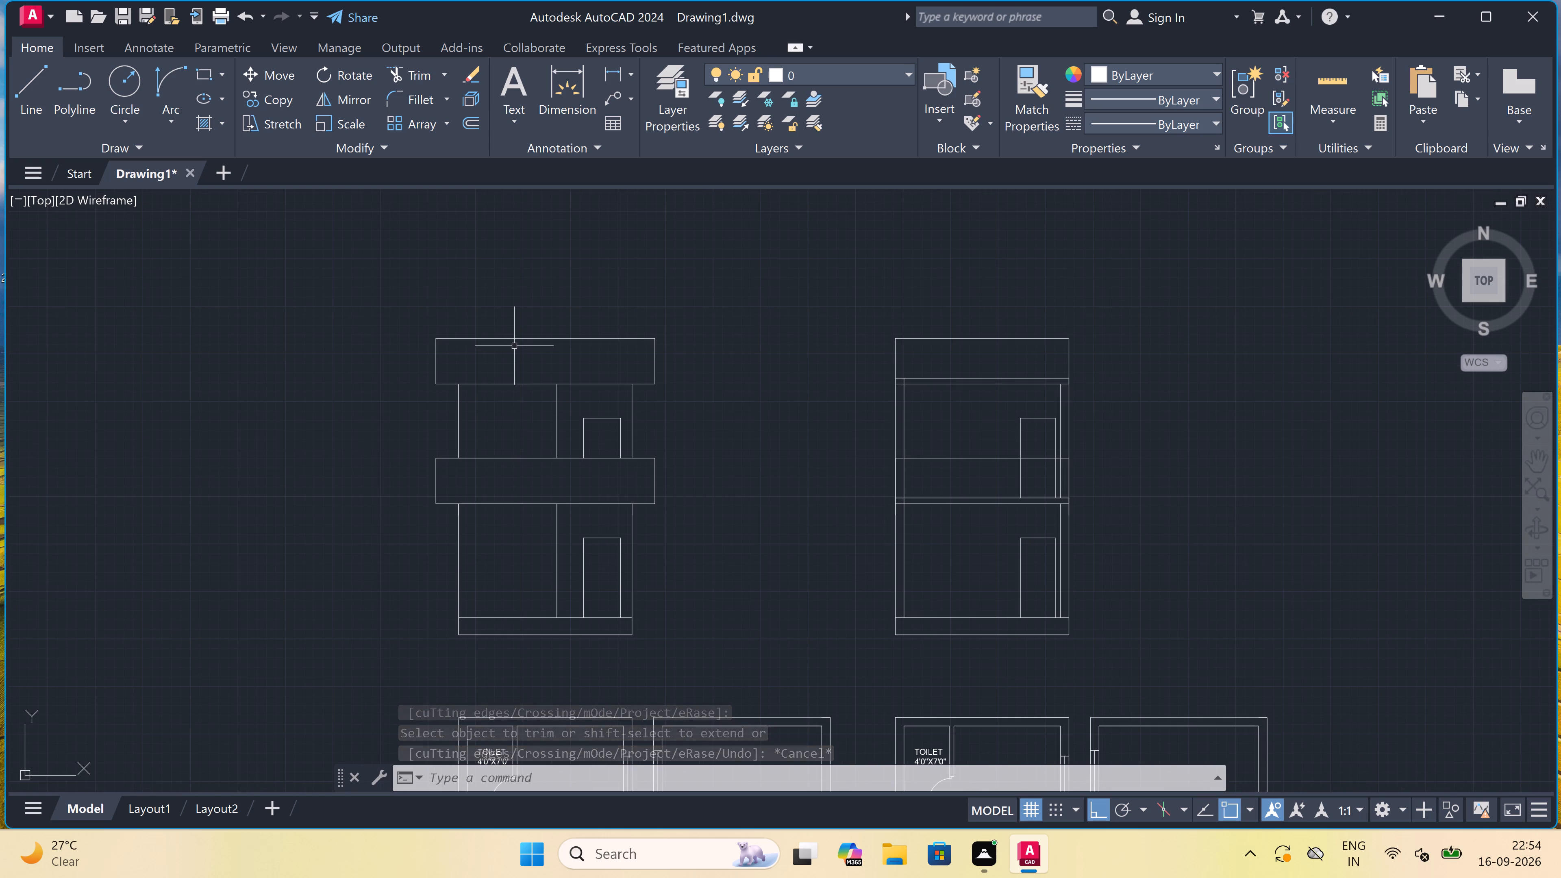
scroll(511, 324, up, 2)
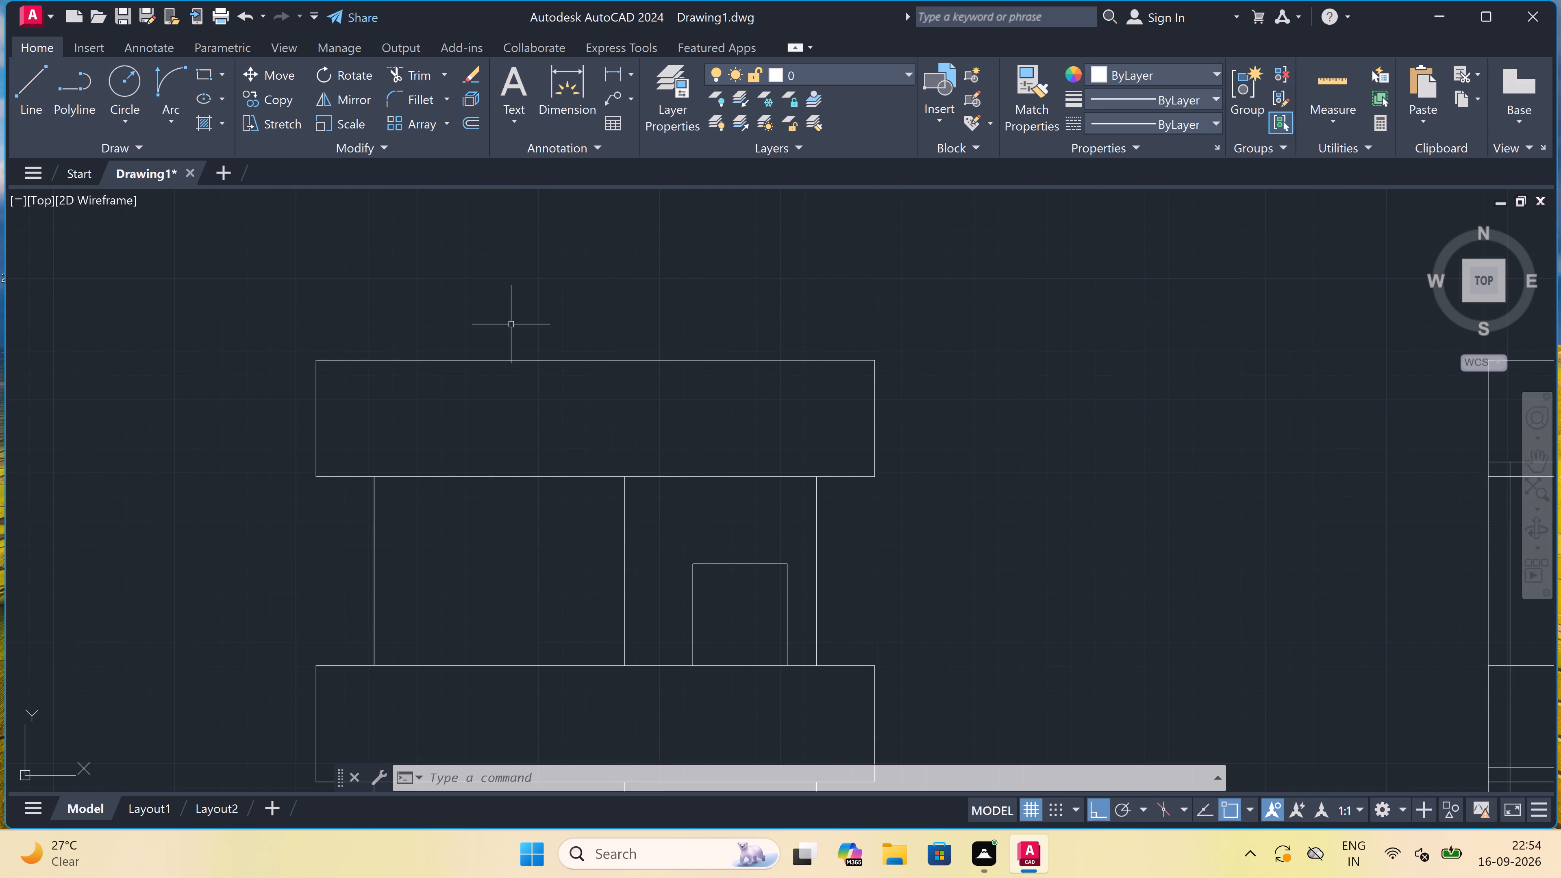
key(l)
key(space)
scroll(512, 351, down, 3)
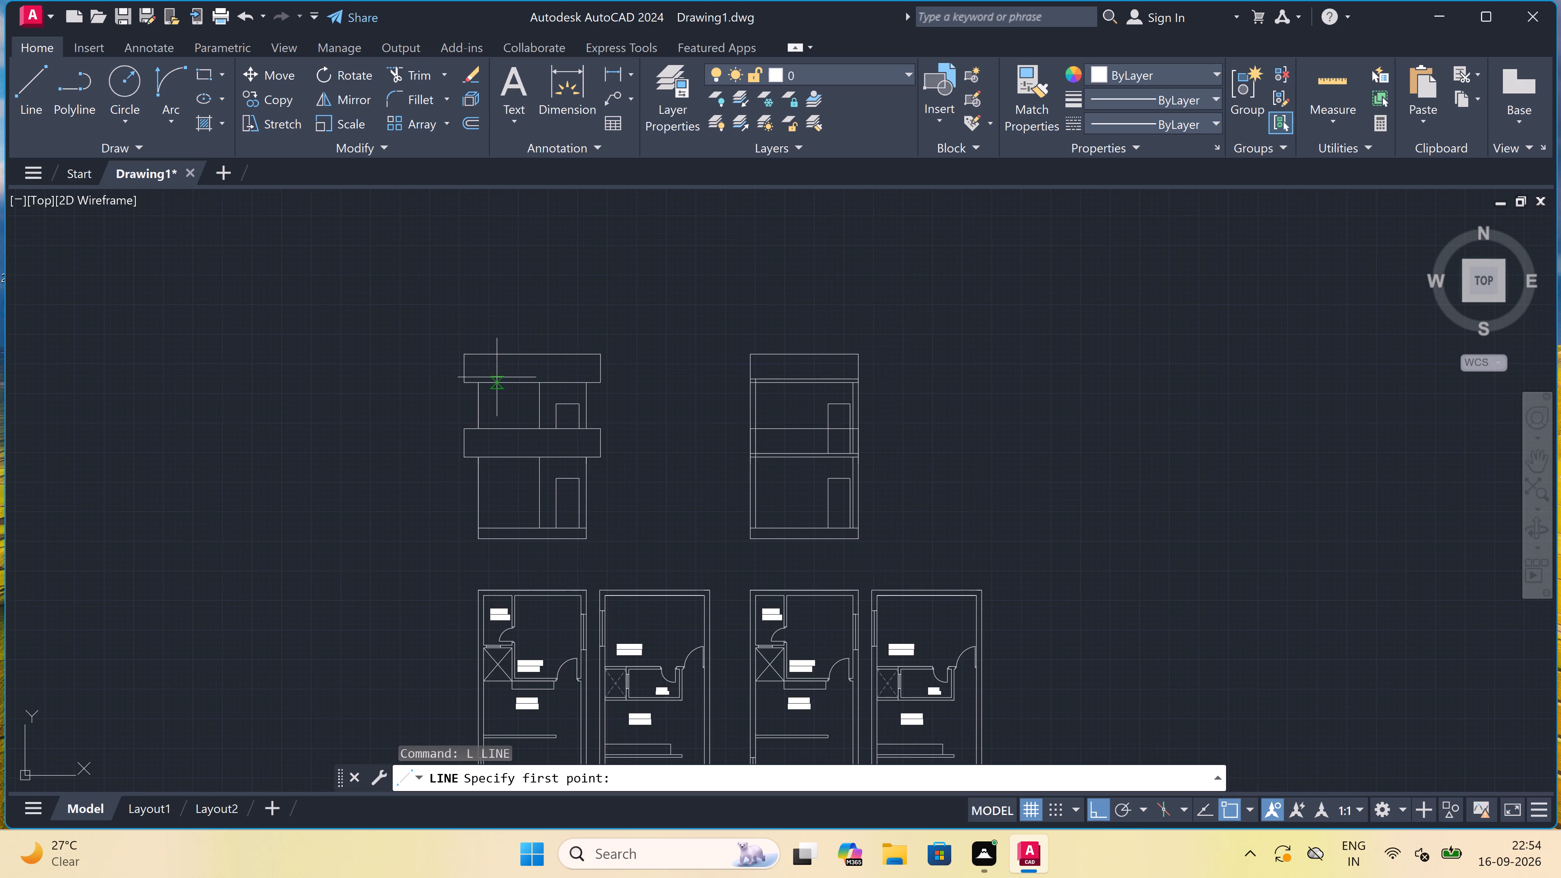
scroll(485, 435, up, 1)
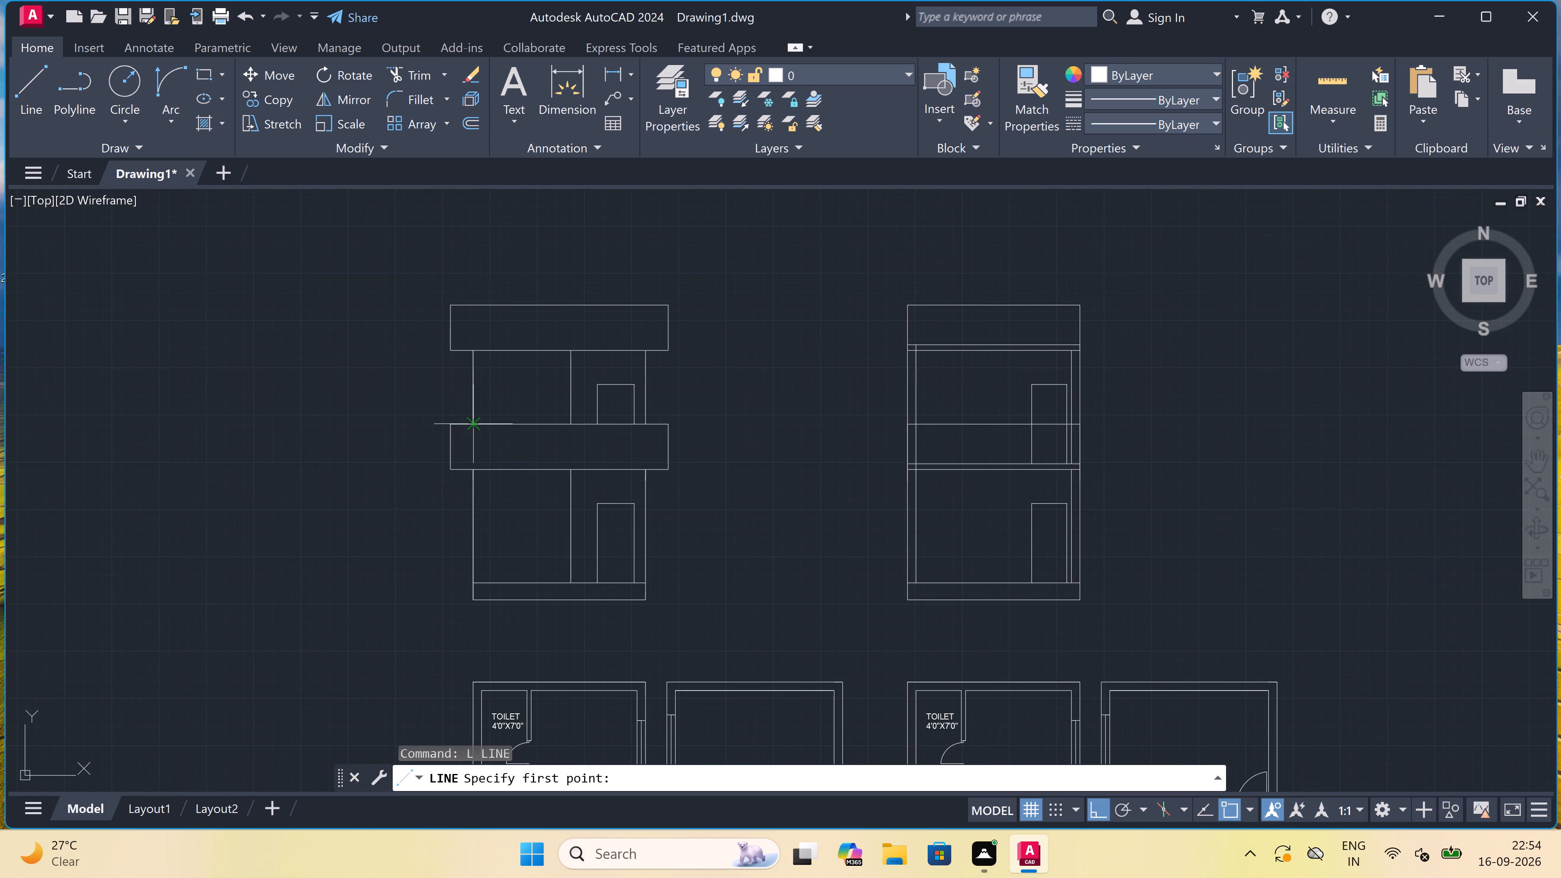
triple_click(473, 469)
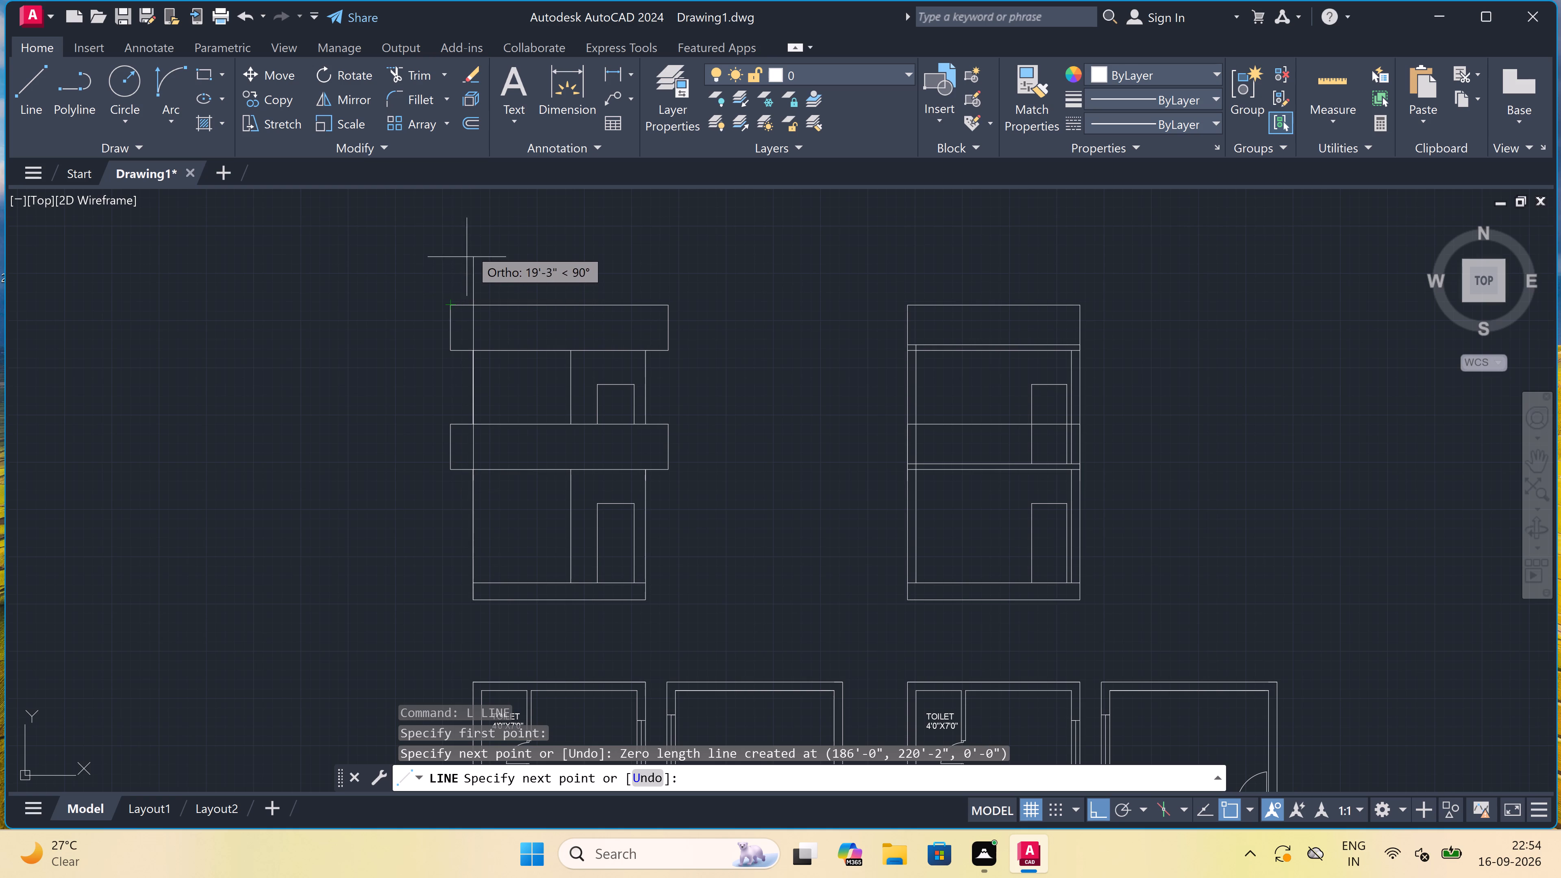
double_click(470, 232)
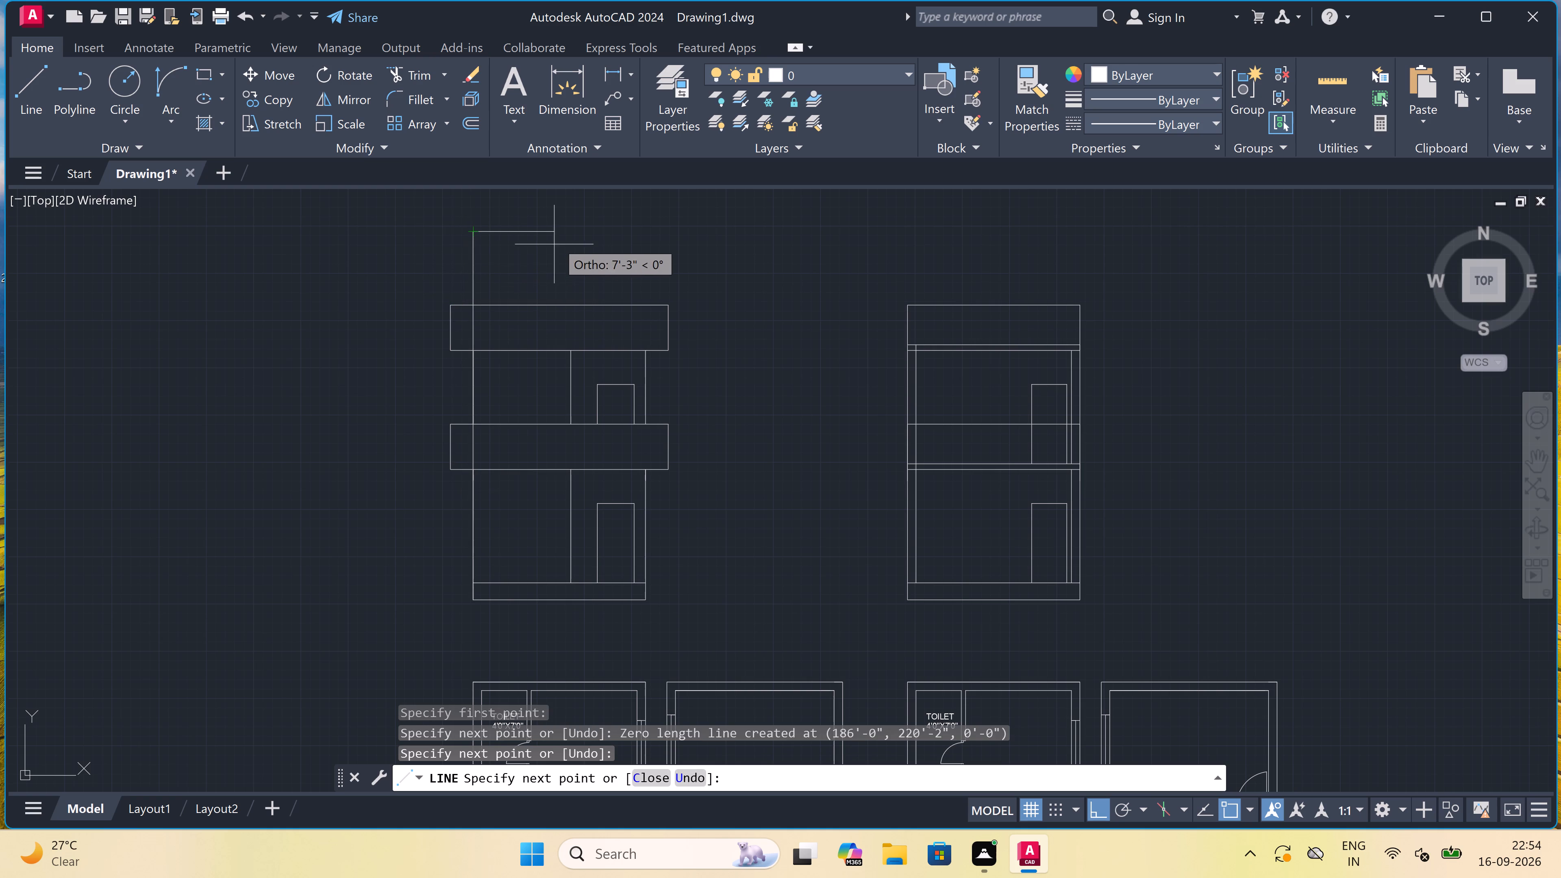
scroll(550, 225, up, 3)
scroll(587, 392, down, 2)
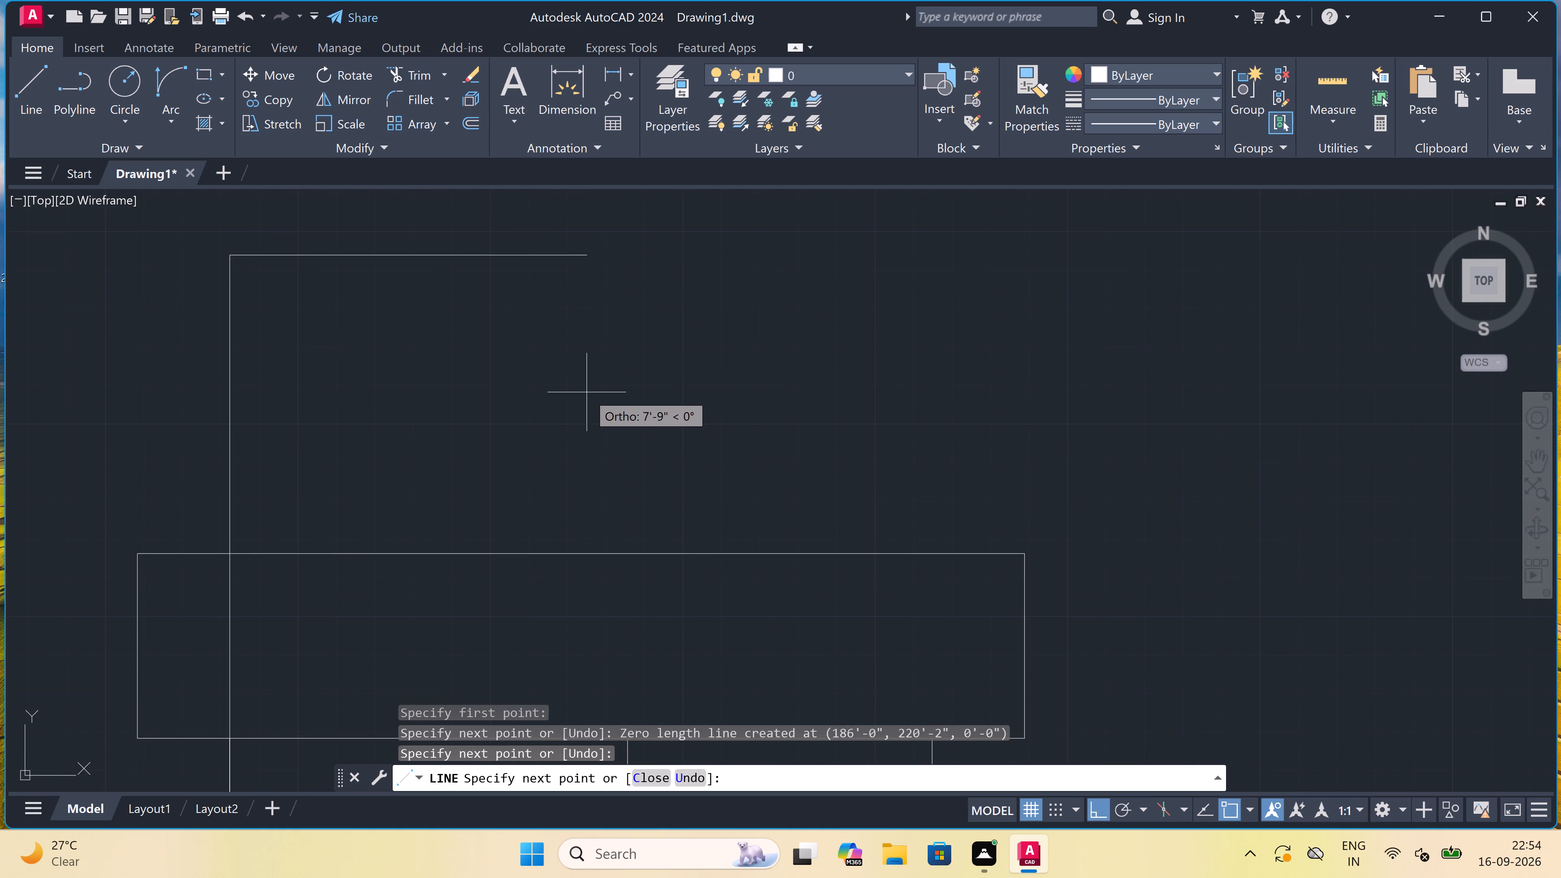
click(596, 332)
key(Escape)
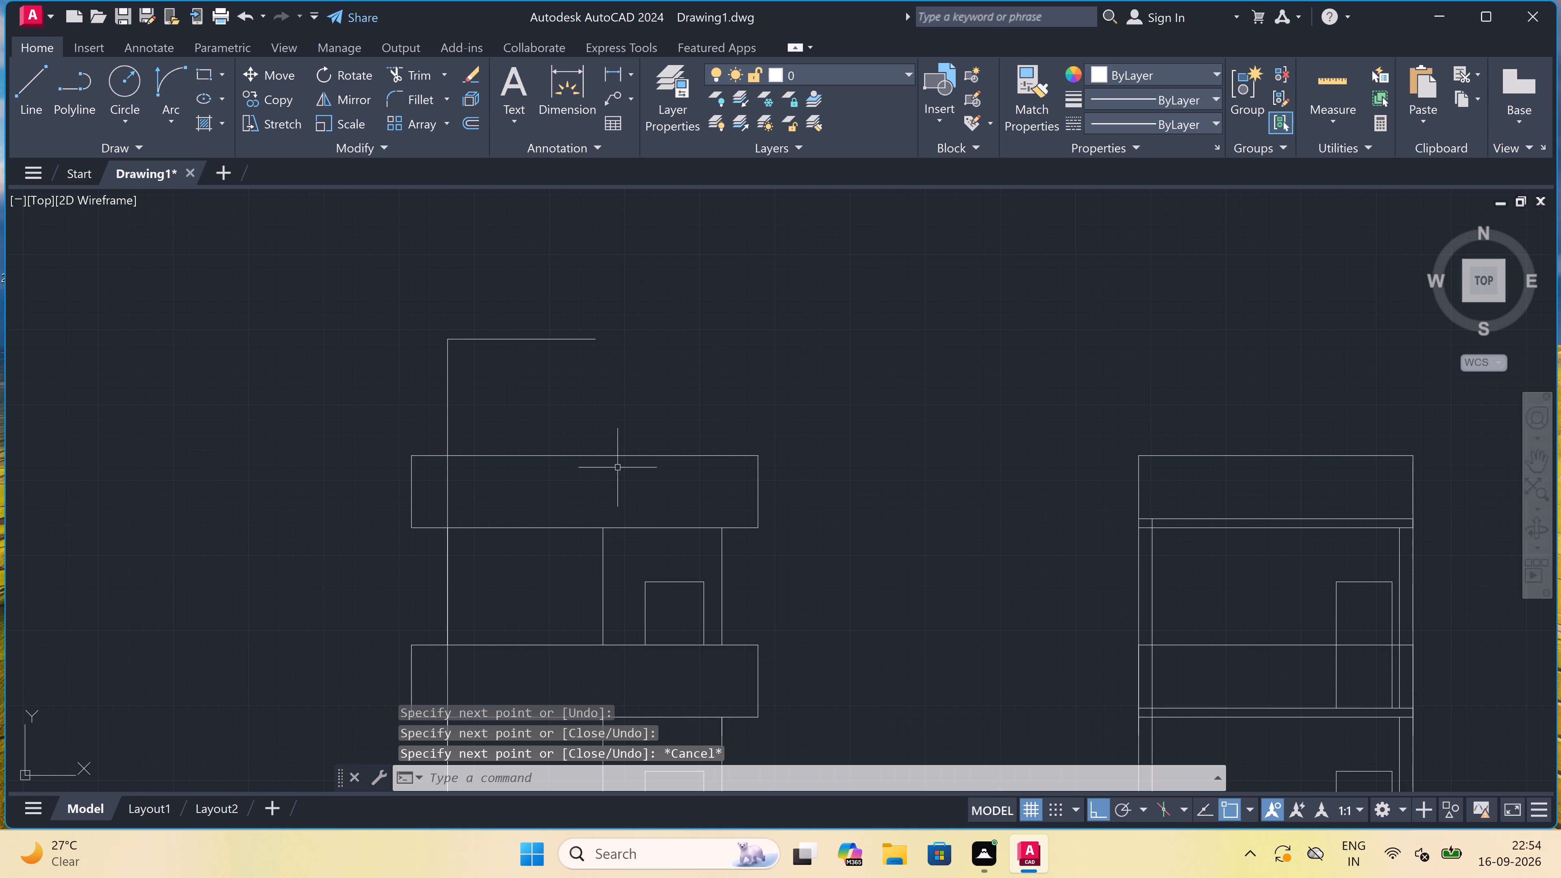
Draw the raised block's right side from the inner wall line under the left elevation's upper band, up and across to close its top line.
key(space)
click(602, 523)
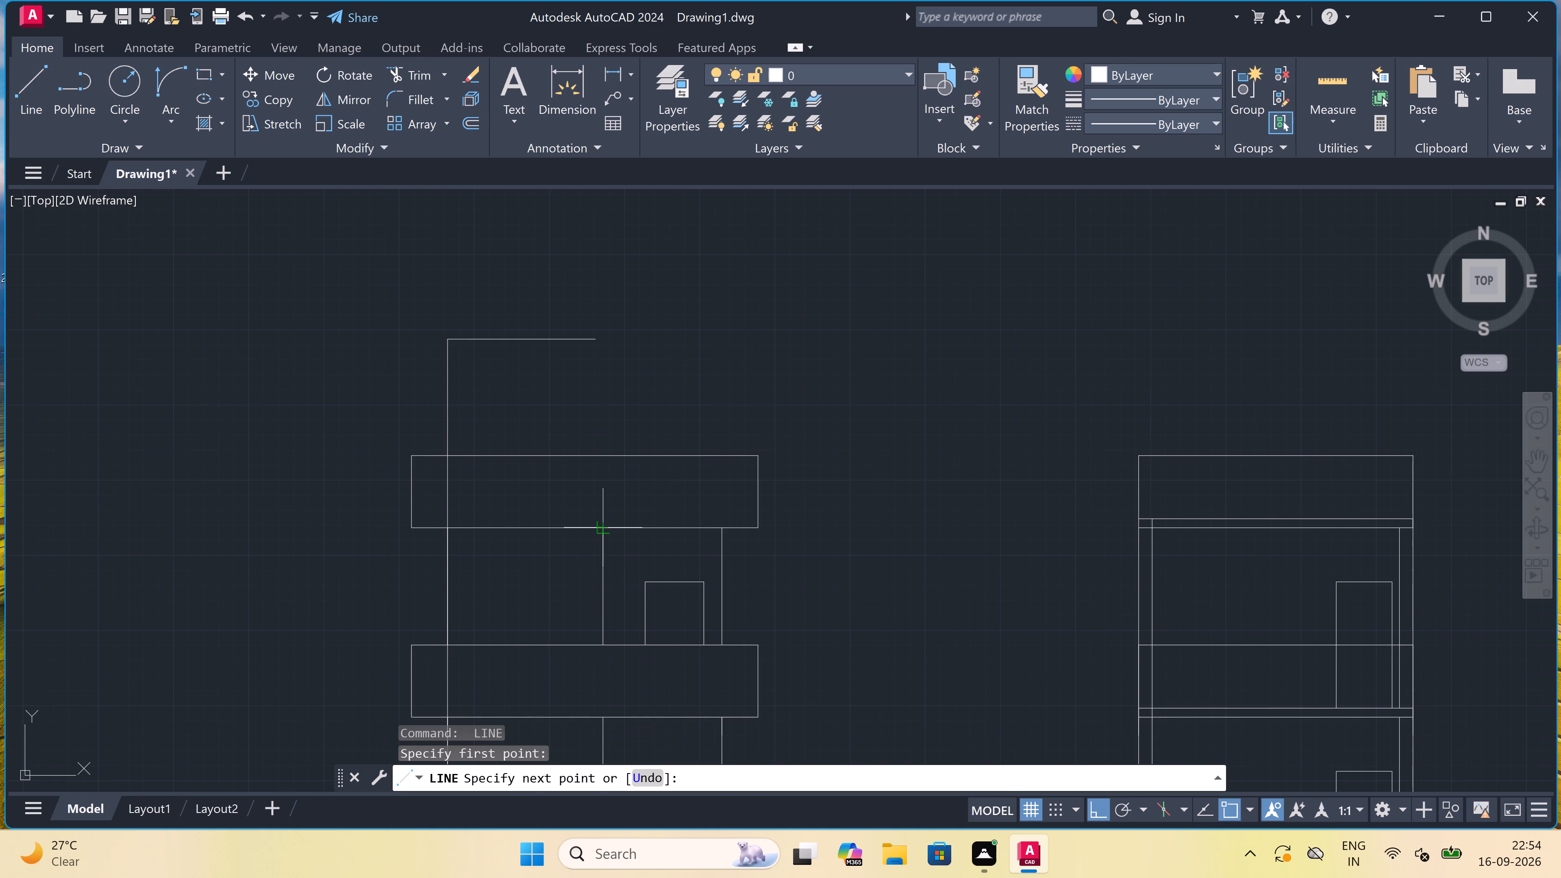
scroll(595, 337, up, 3)
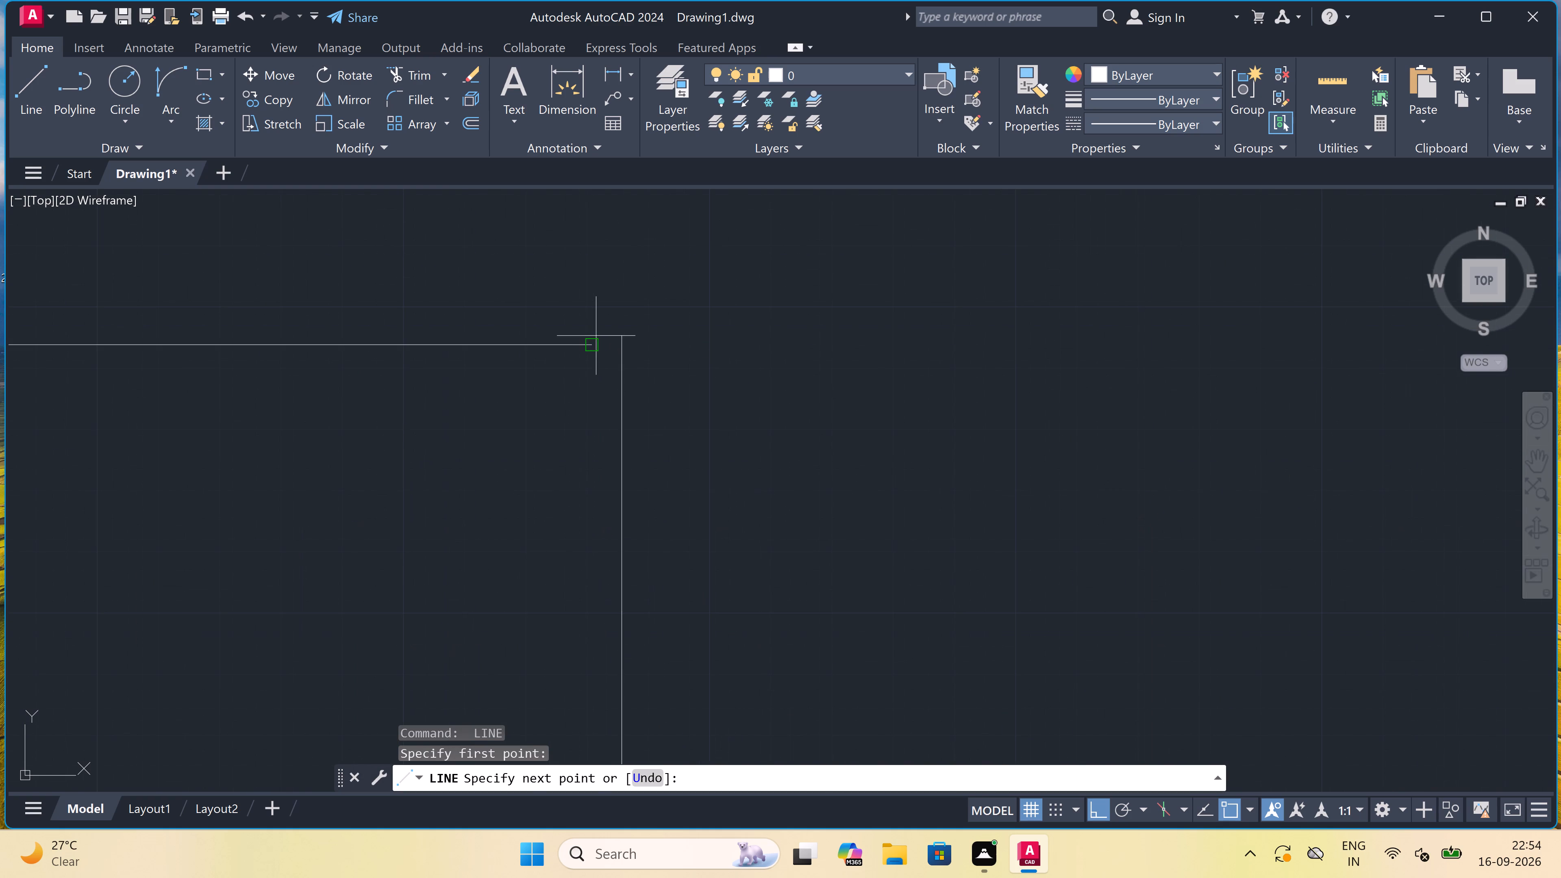
click(616, 346)
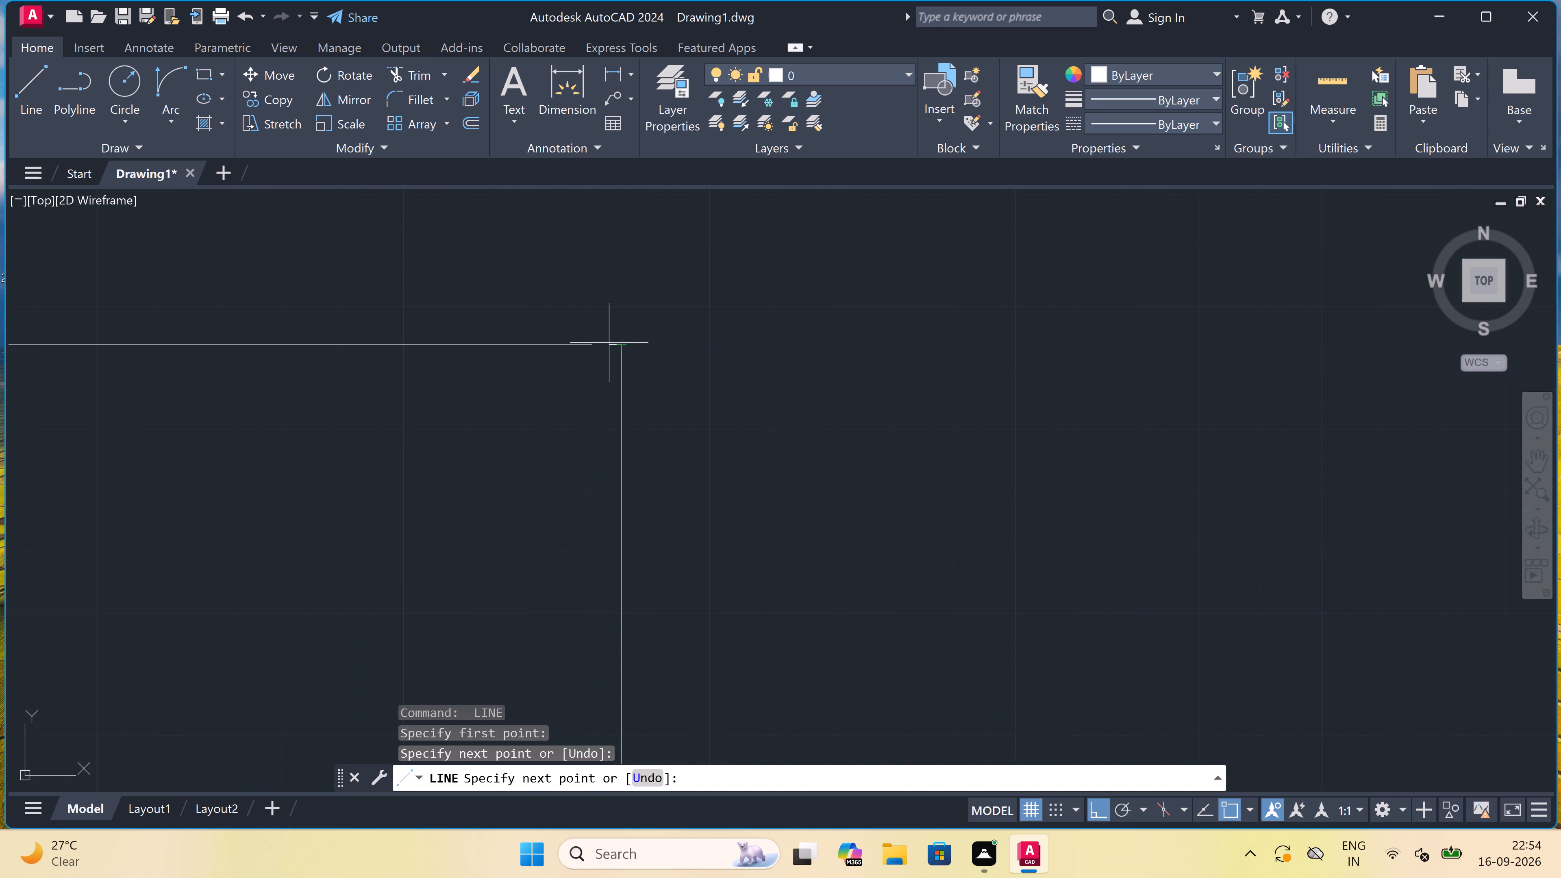
click(589, 342)
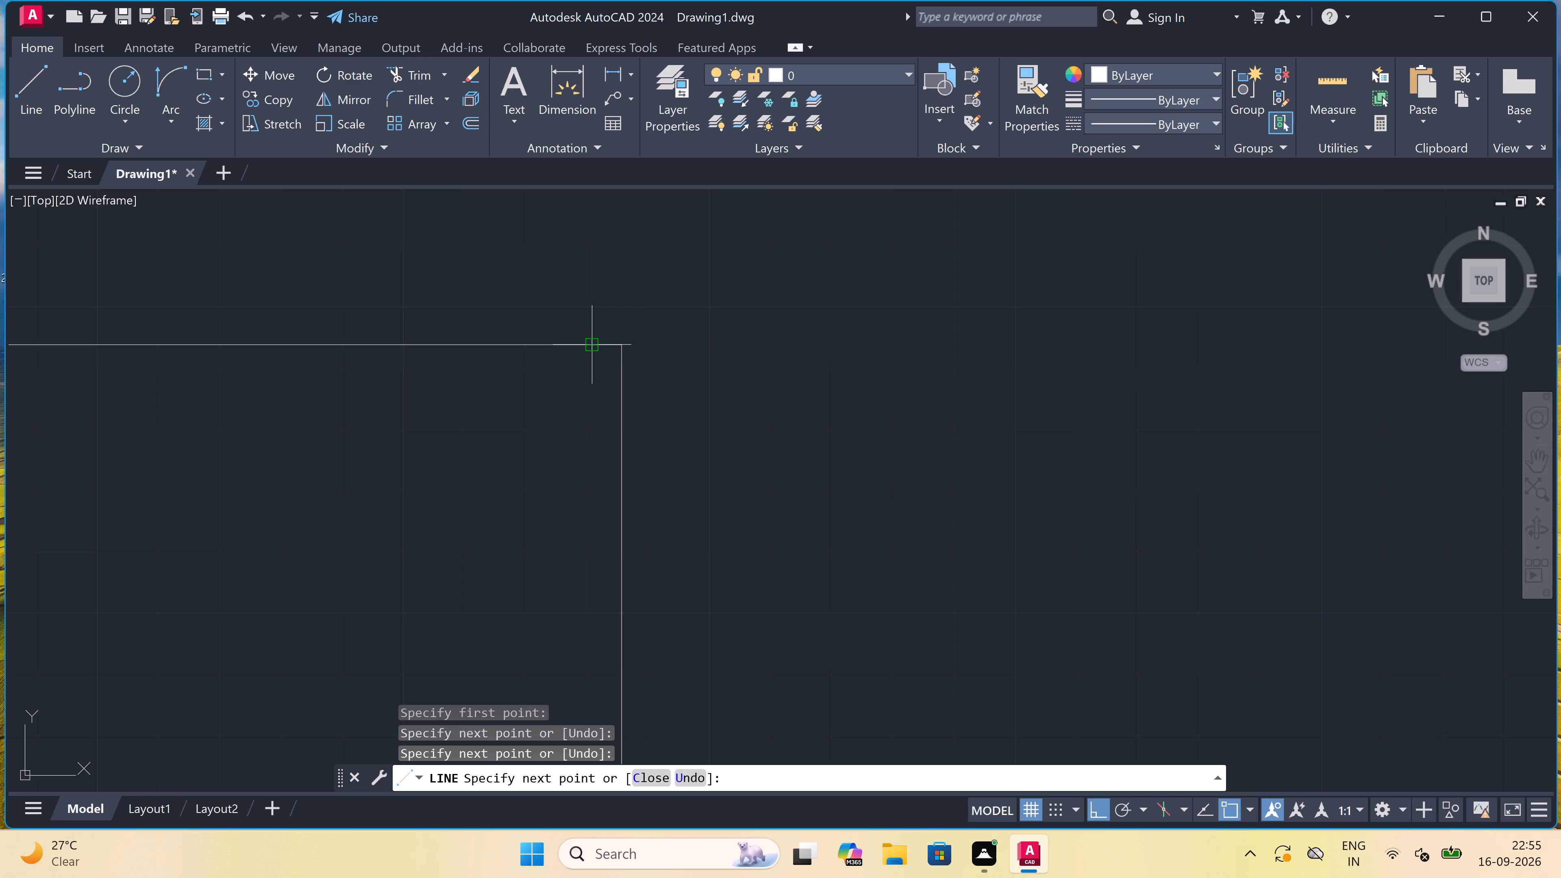
key(Escape)
scroll(582, 326, down, 5)
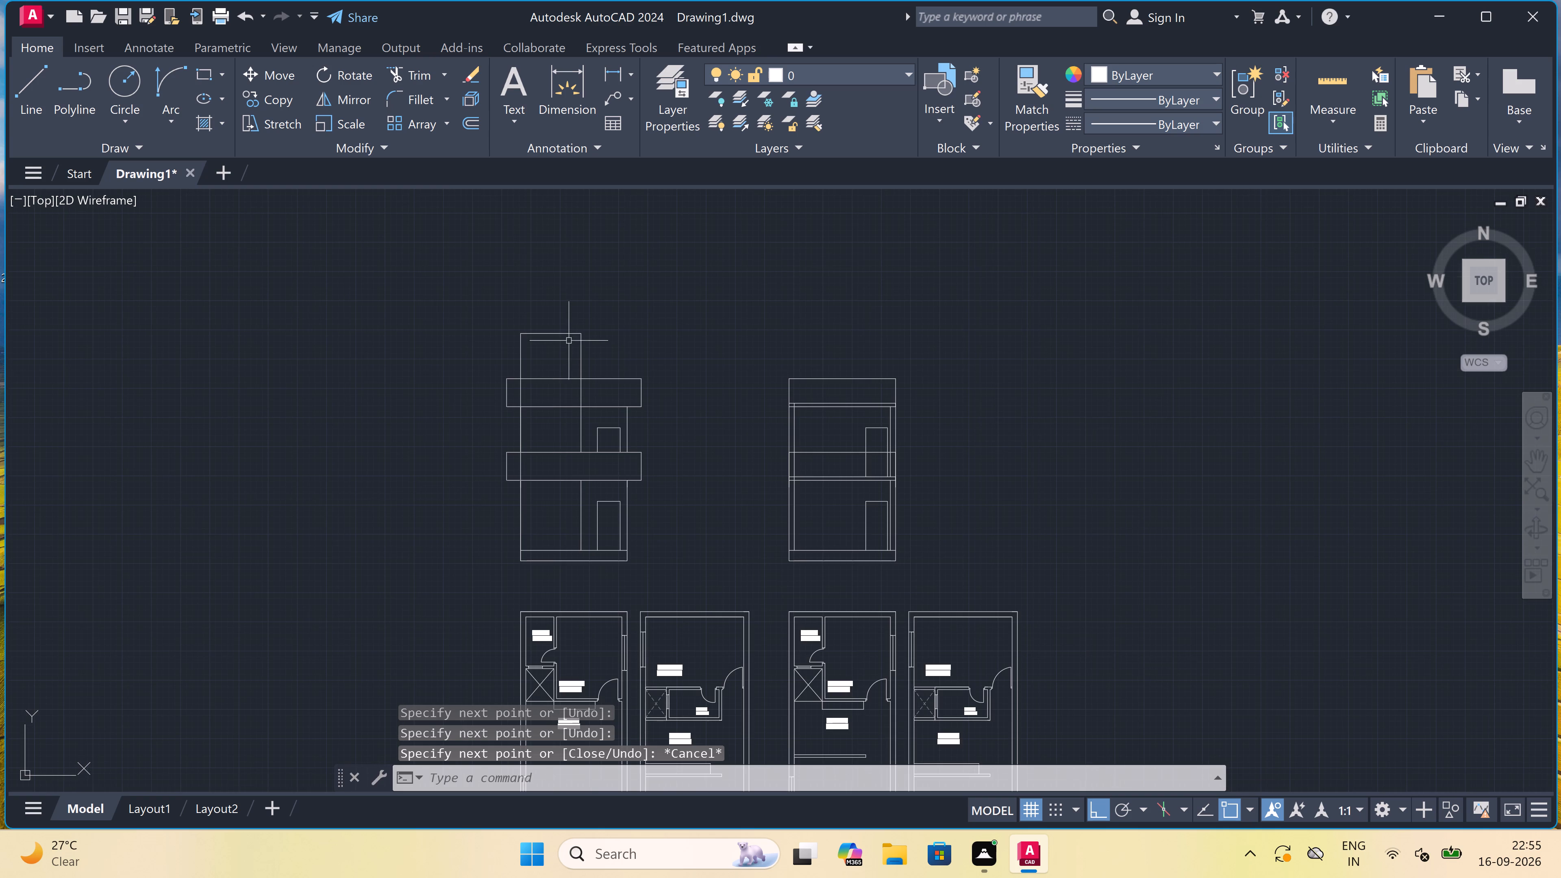
scroll(556, 456, up, 1)
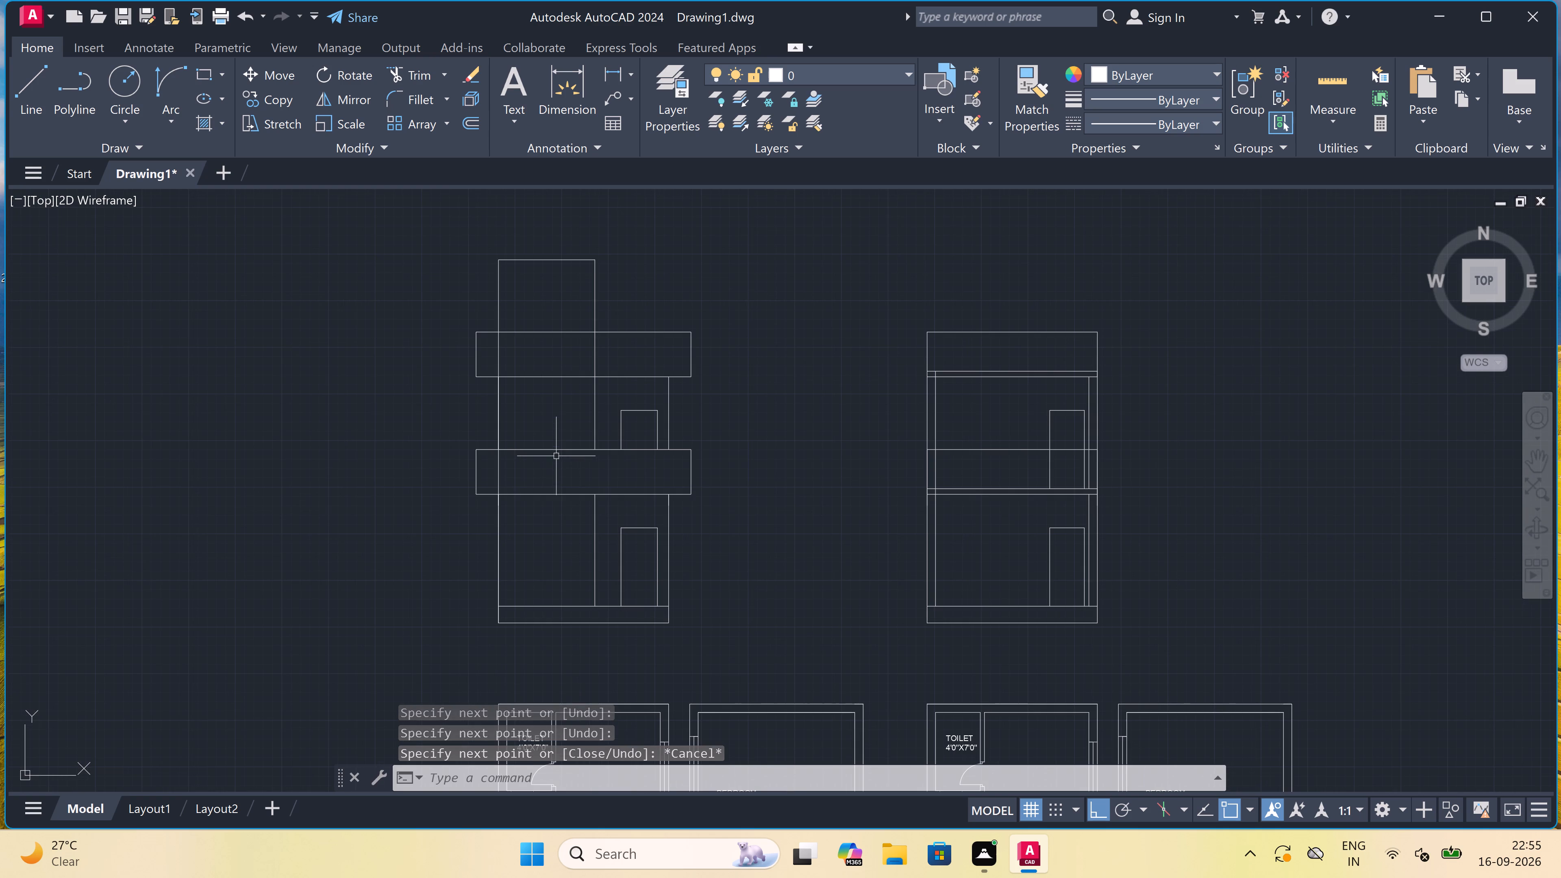
Draw a vertical line across the left elevation's lower band, joining the inner wall lines above and below it.
key(space)
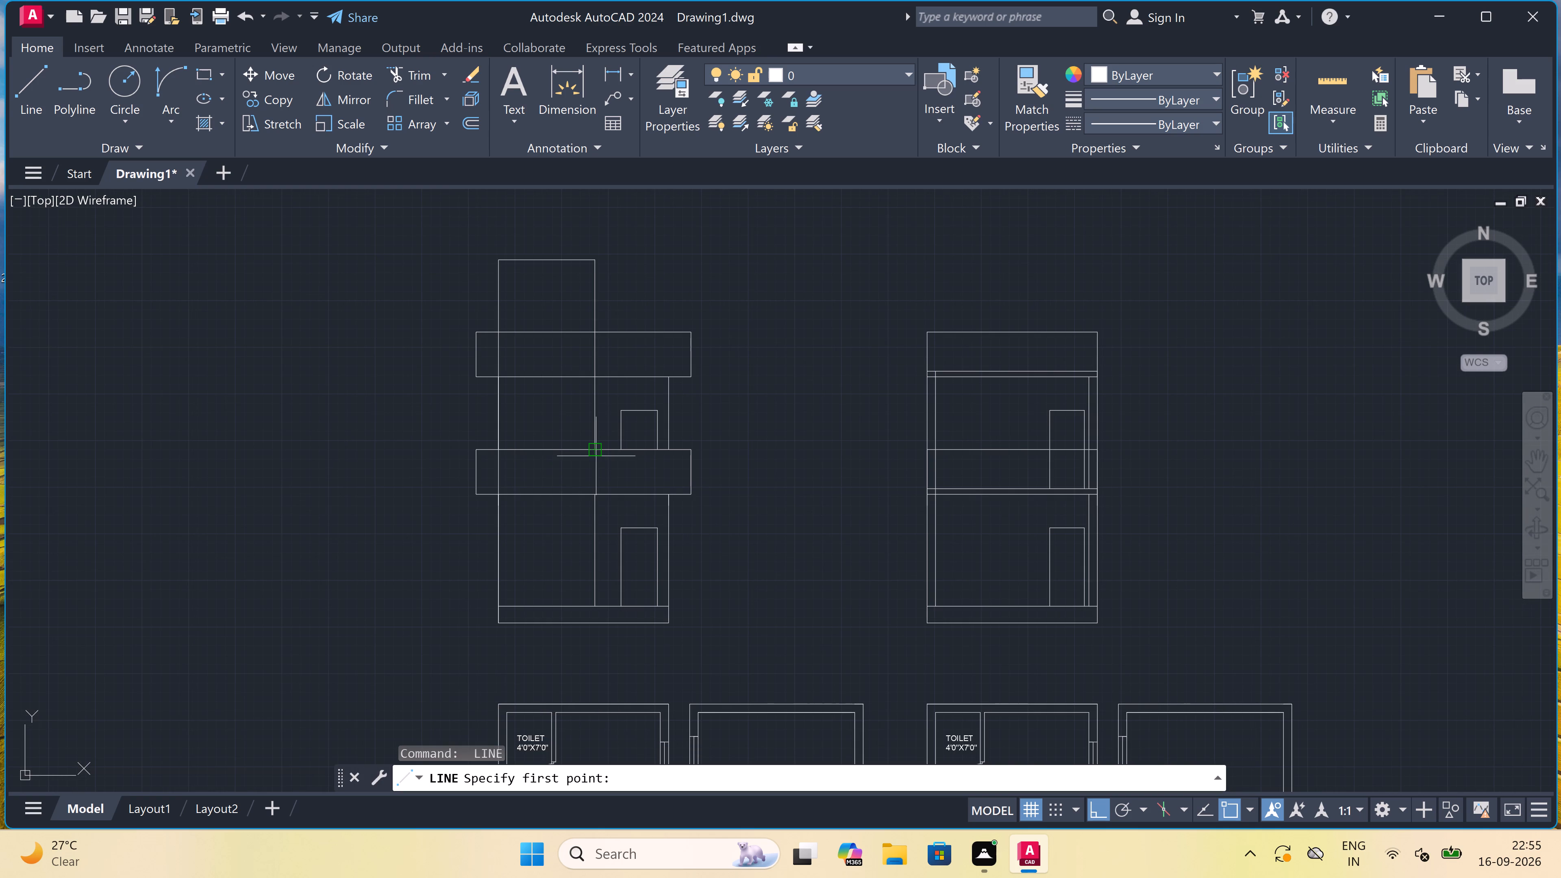
scroll(596, 450, up, 1)
click(596, 450)
drag(596, 452, 596, 458)
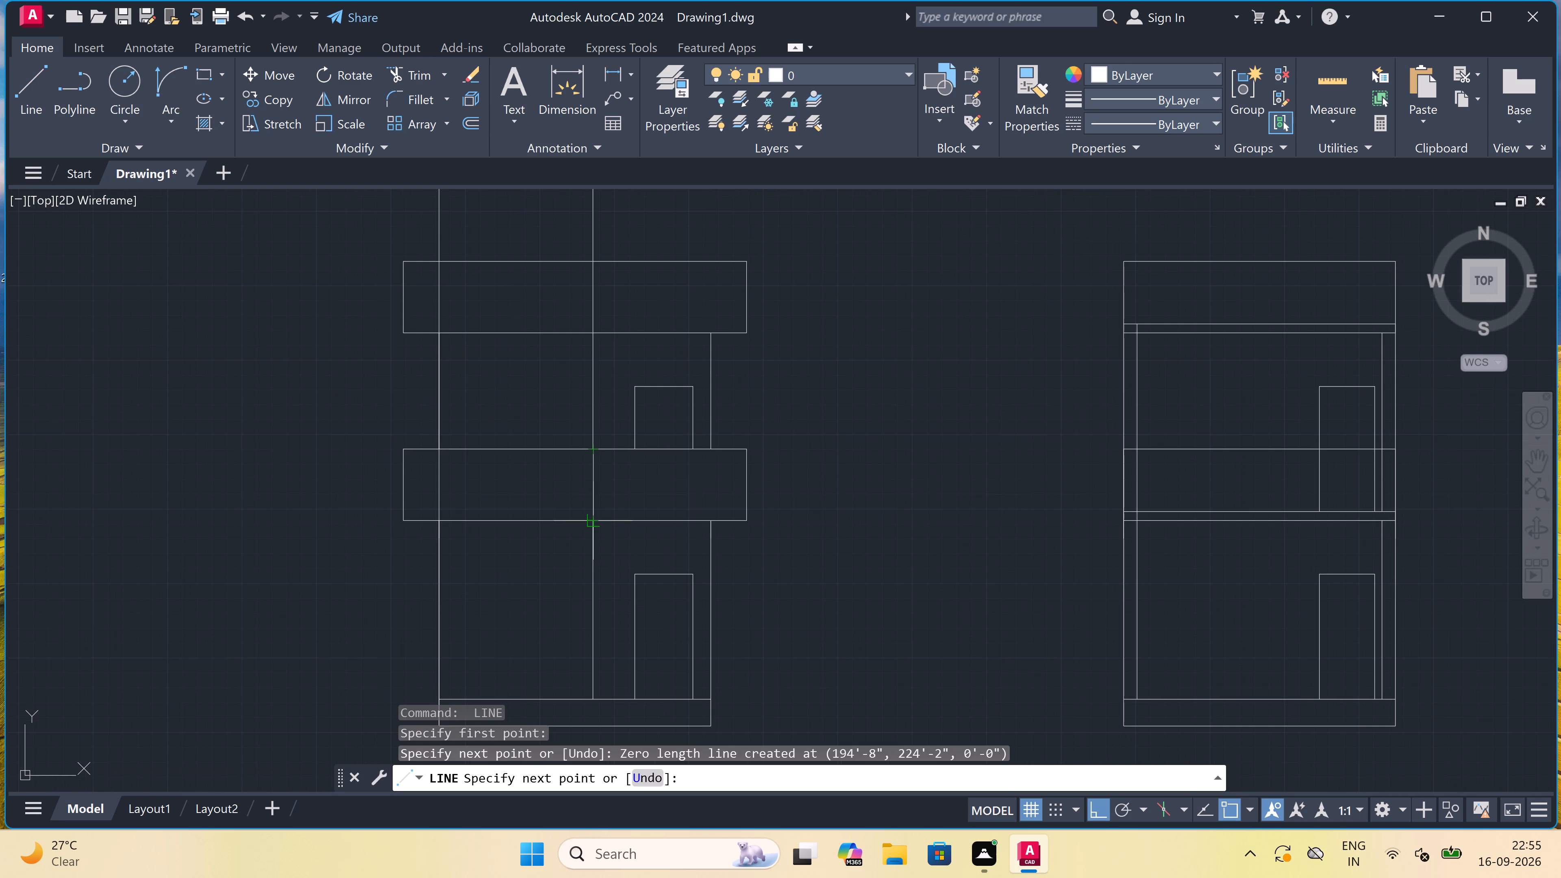
click(591, 520)
key(Escape)
Trim the upper and lower band lines crossing between the raised block's two vertical sides in the left elevation.
key(t)
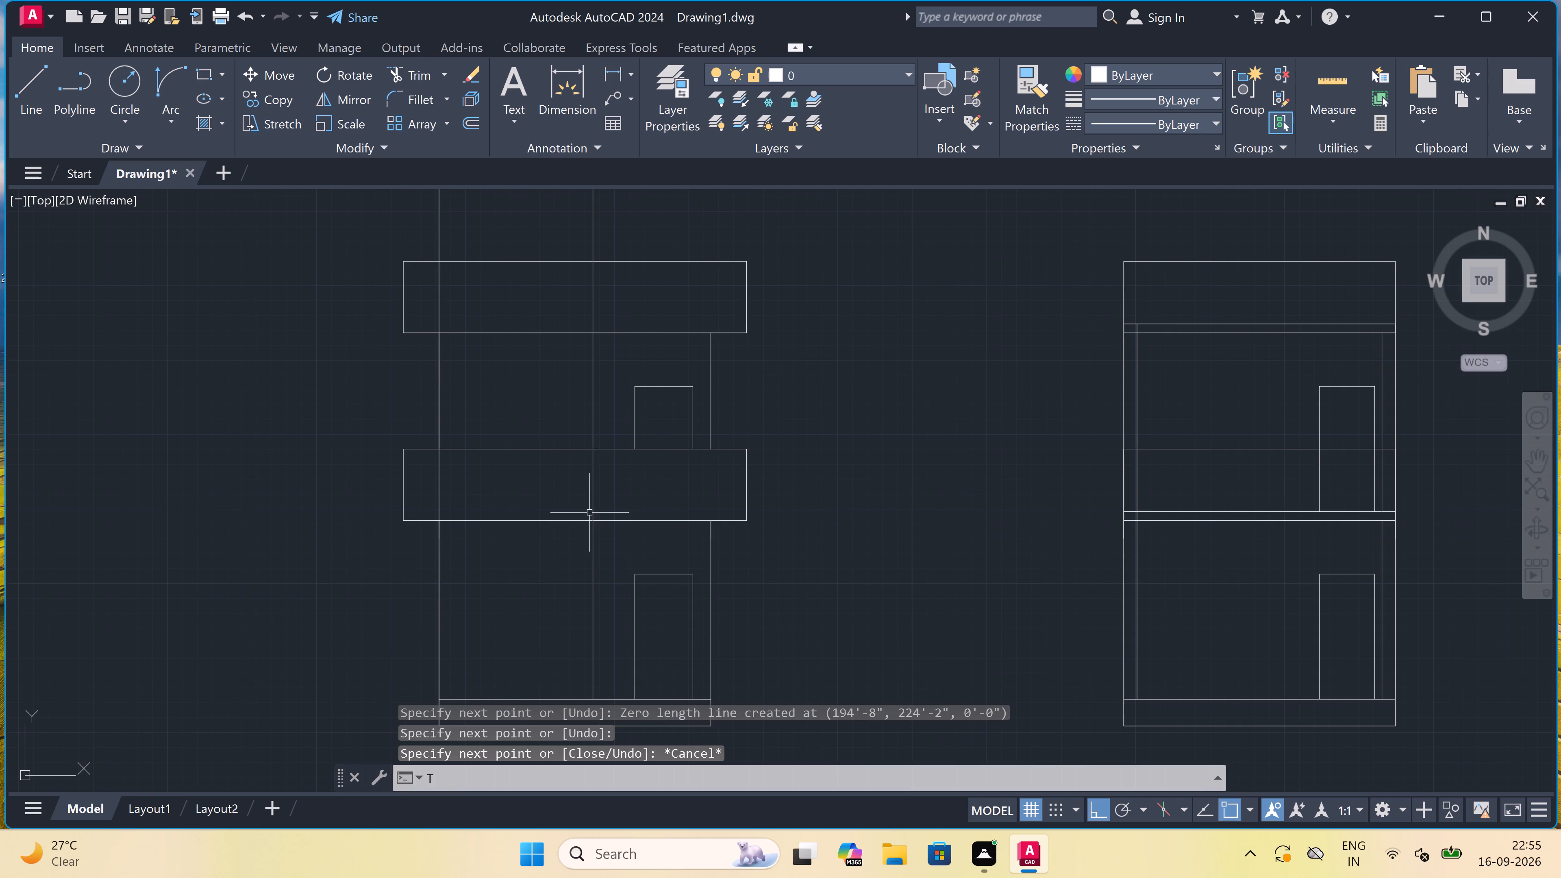
key(r)
key(space)
click(544, 561)
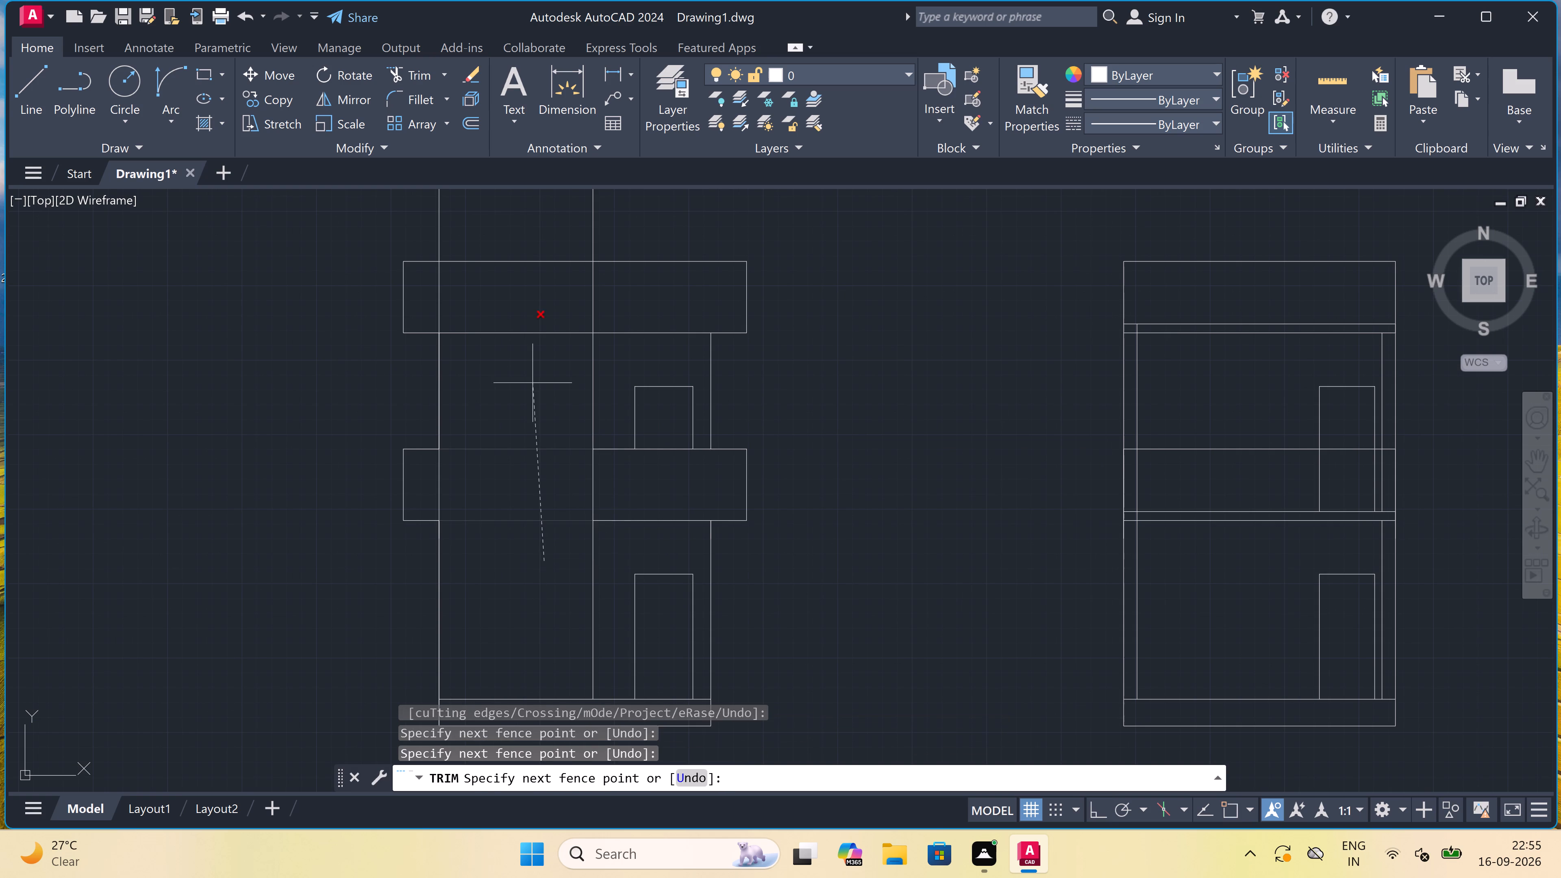
scroll(533, 319, down, 2)
click(527, 292)
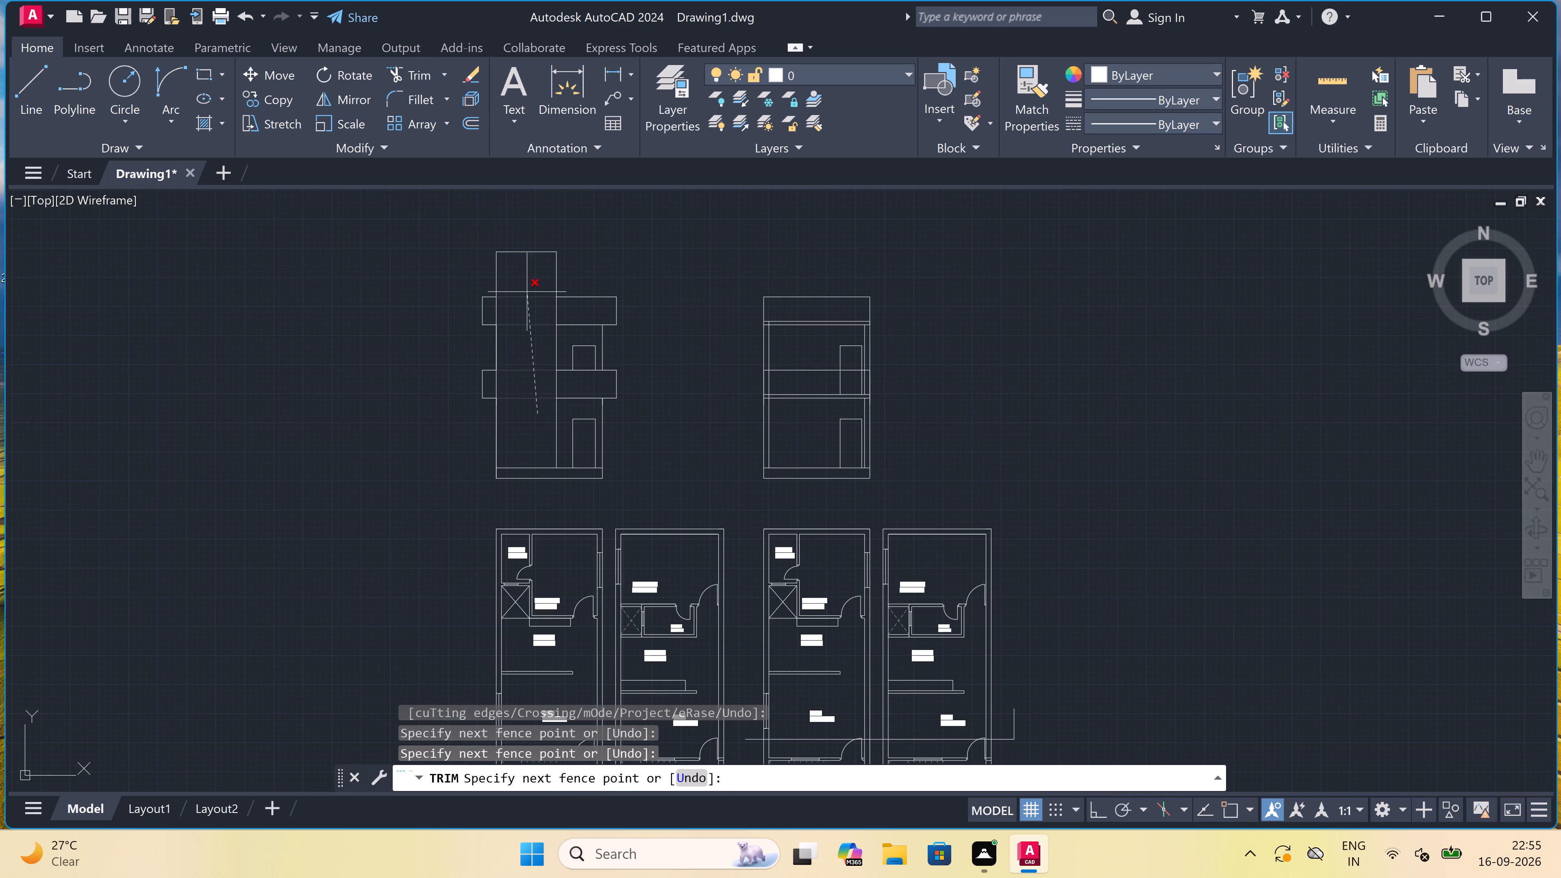
Remove the lower band's projection beyond the tall block's left side in the left elevation.
scroll(476, 410, up, 2)
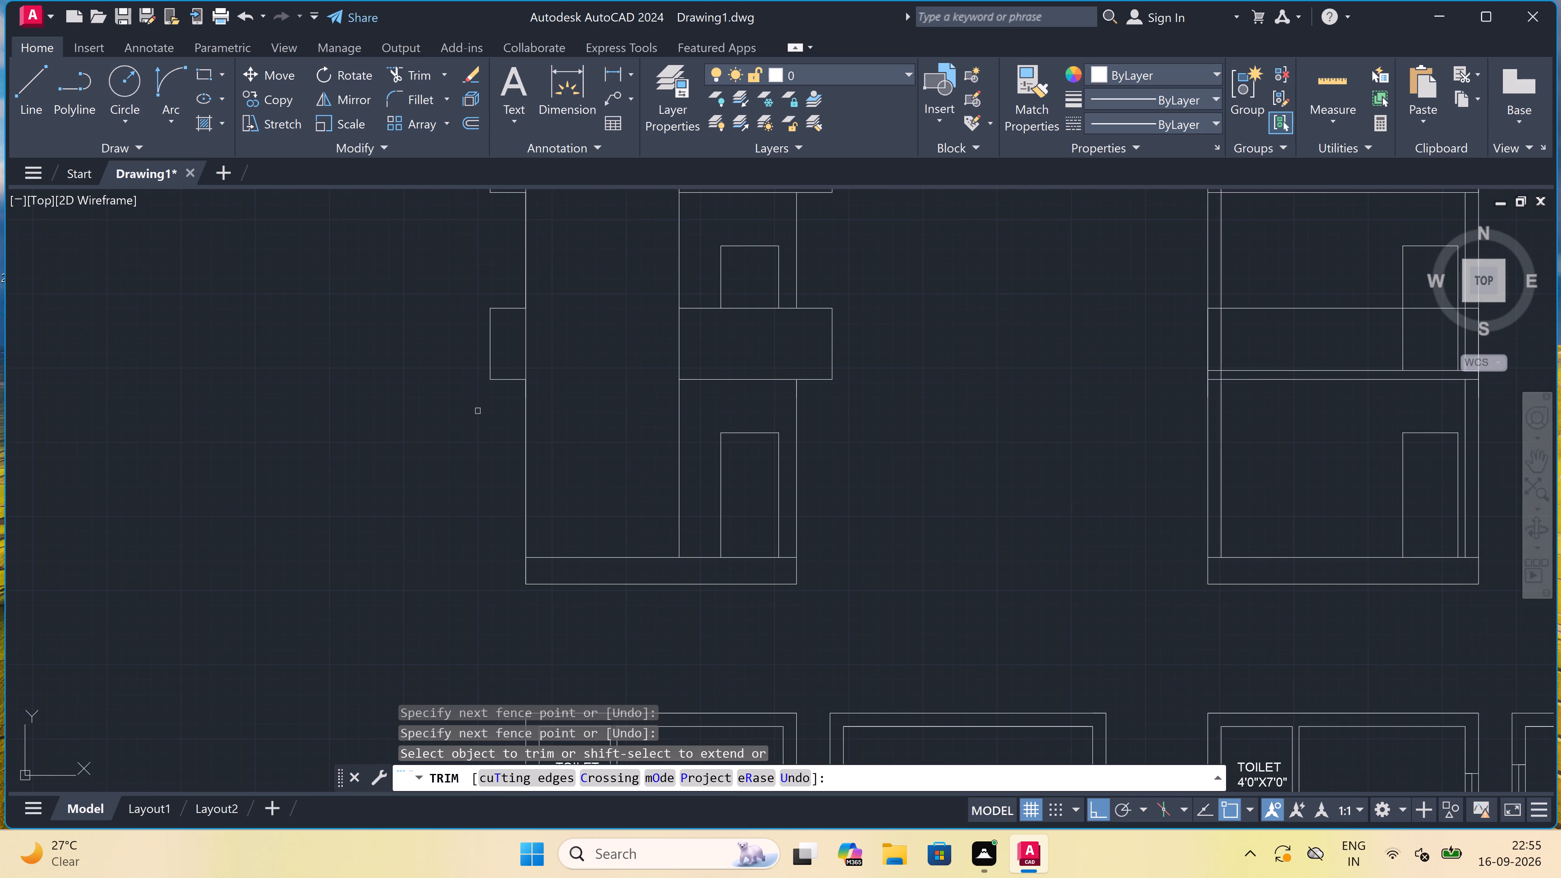
drag(489, 415, 489, 412)
click(498, 308)
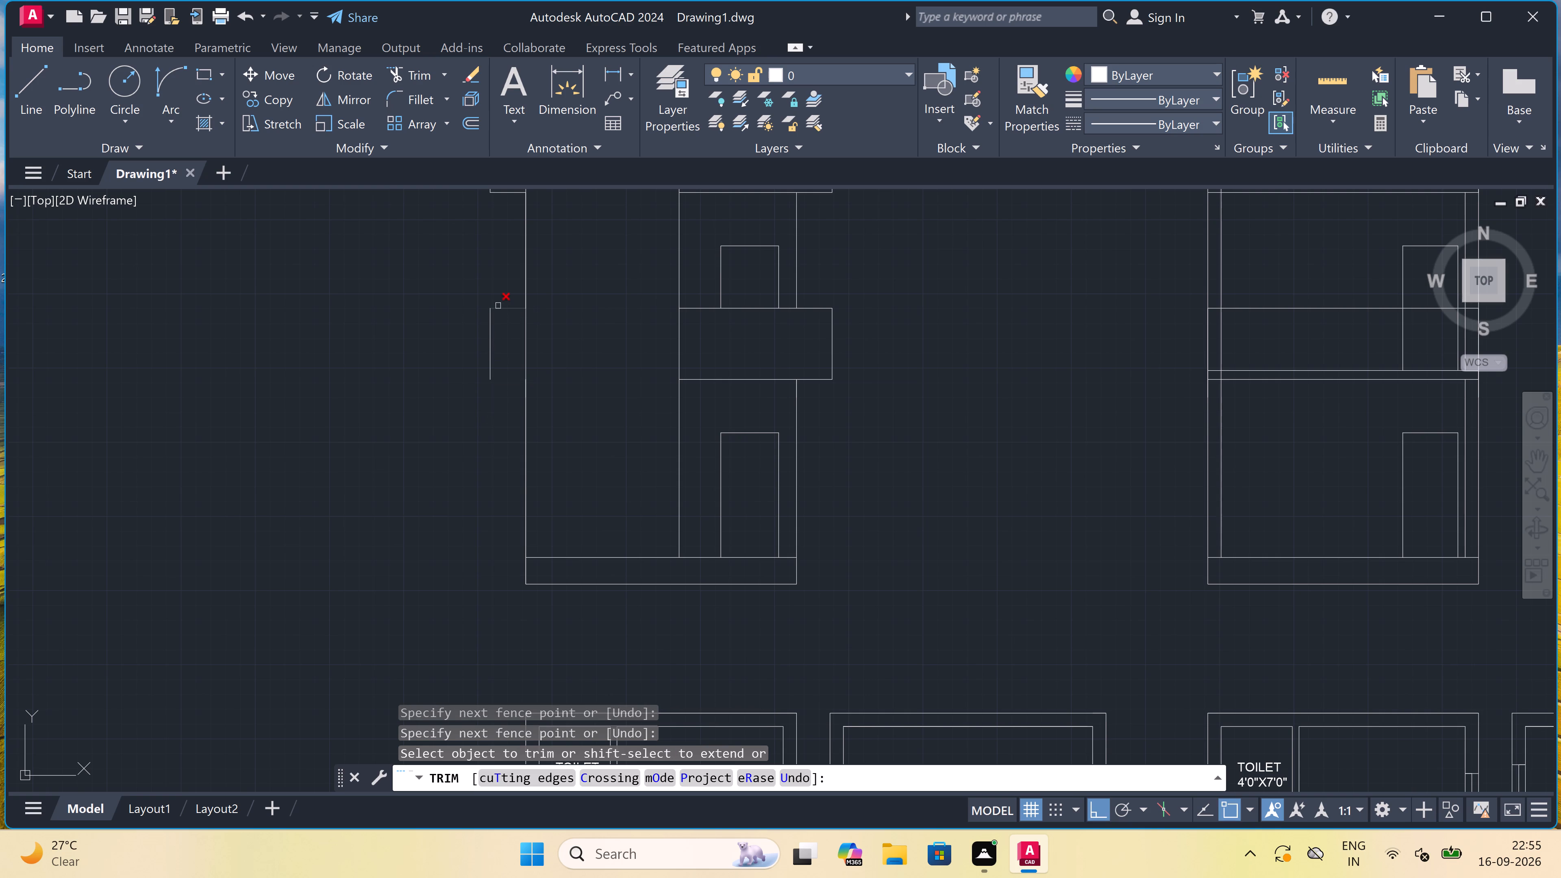
double_click(498, 304)
click(502, 341)
click(500, 334)
click(453, 359)
Remove the upper band's projection beyond the tall block's left side in the left elevation.
scroll(453, 359, down, 3)
scroll(464, 235, up, 3)
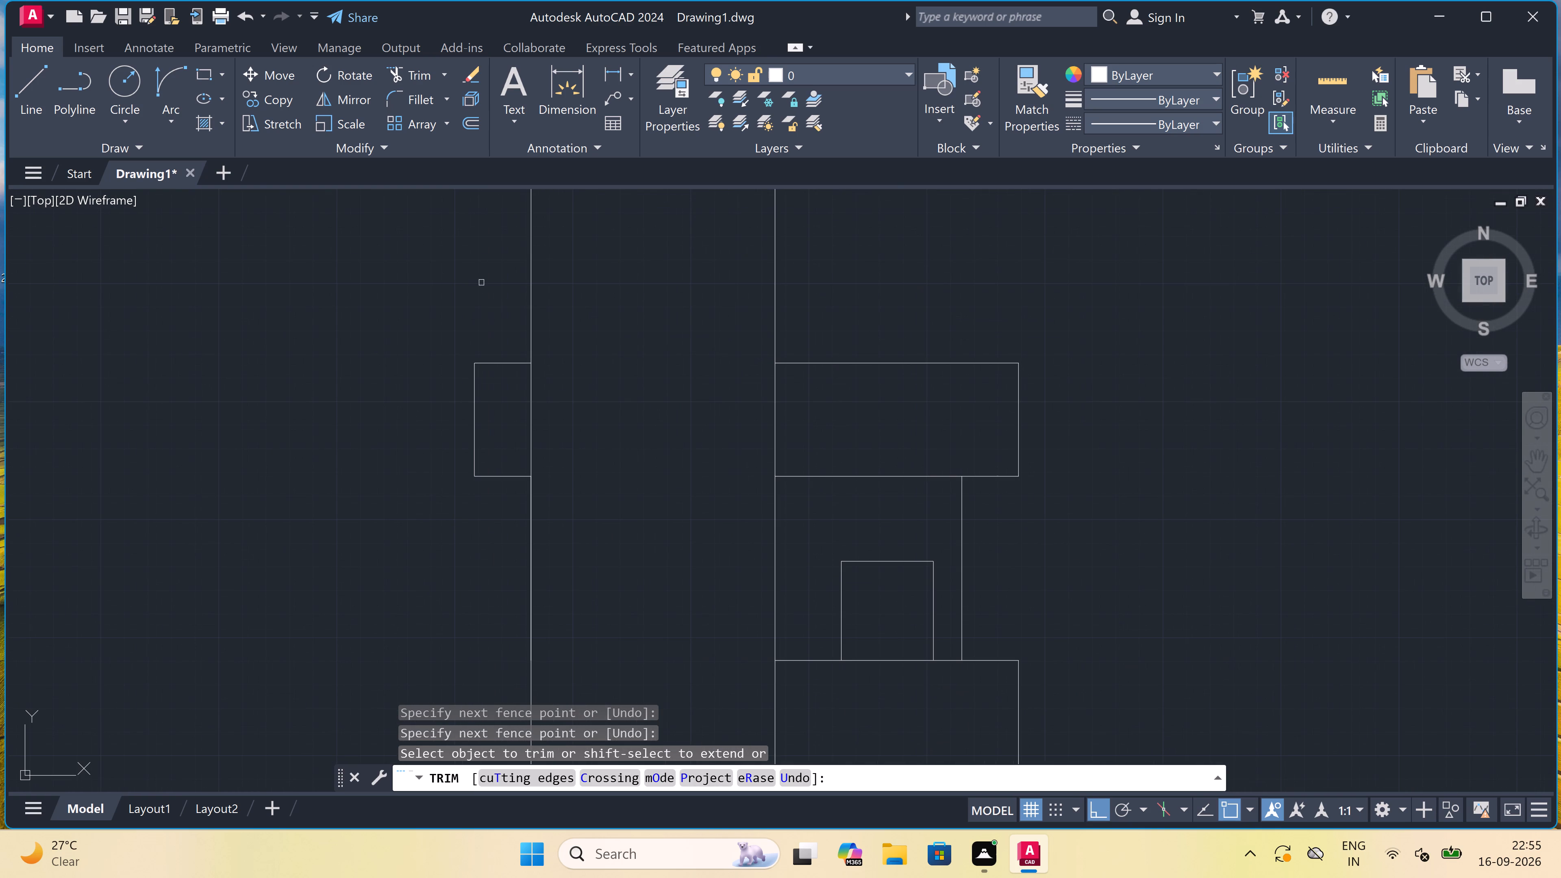
click(489, 313)
click(486, 483)
drag(483, 429, 476, 427)
click(469, 427)
click(432, 427)
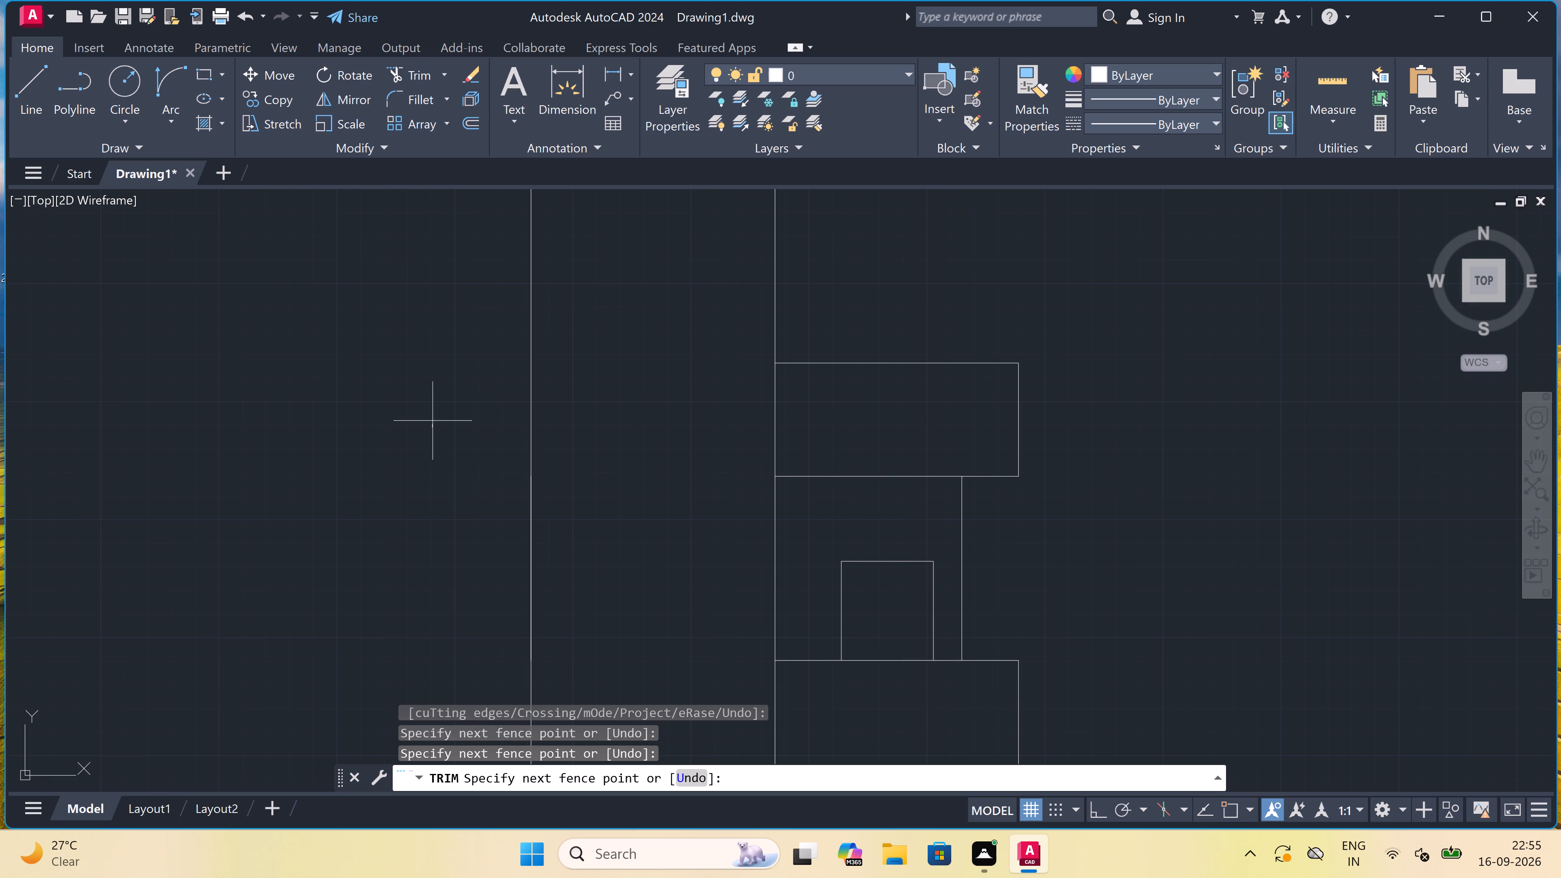
key(Escape)
Draw a horizontal line across the tall block between its two sides, a little below its top and above the upper band.
scroll(437, 395, down, 3)
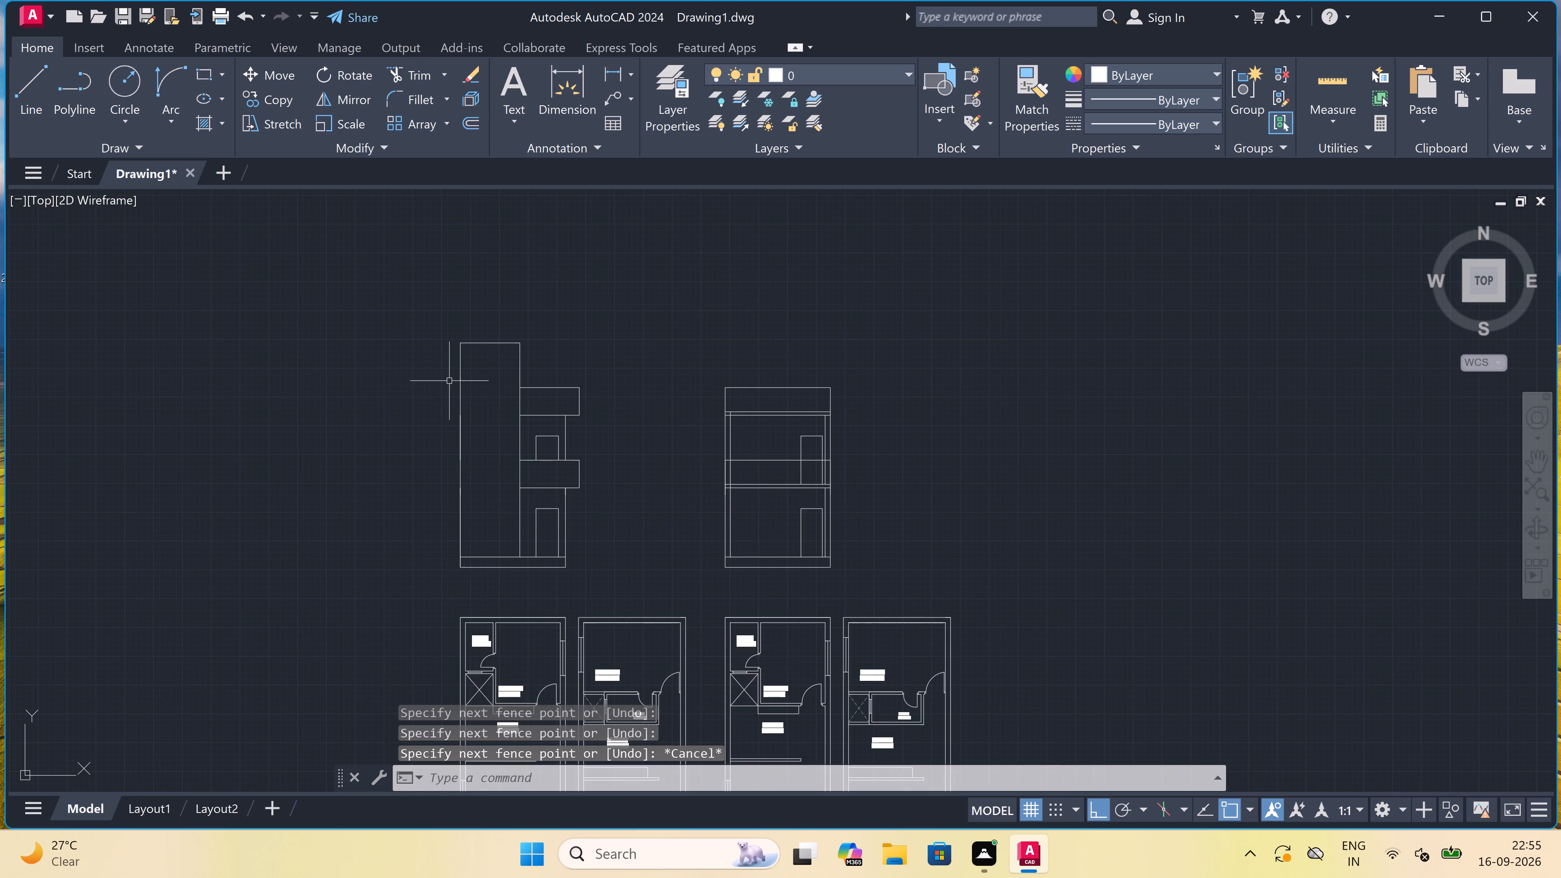
scroll(453, 370, up, 2)
scroll(468, 346, down, 2)
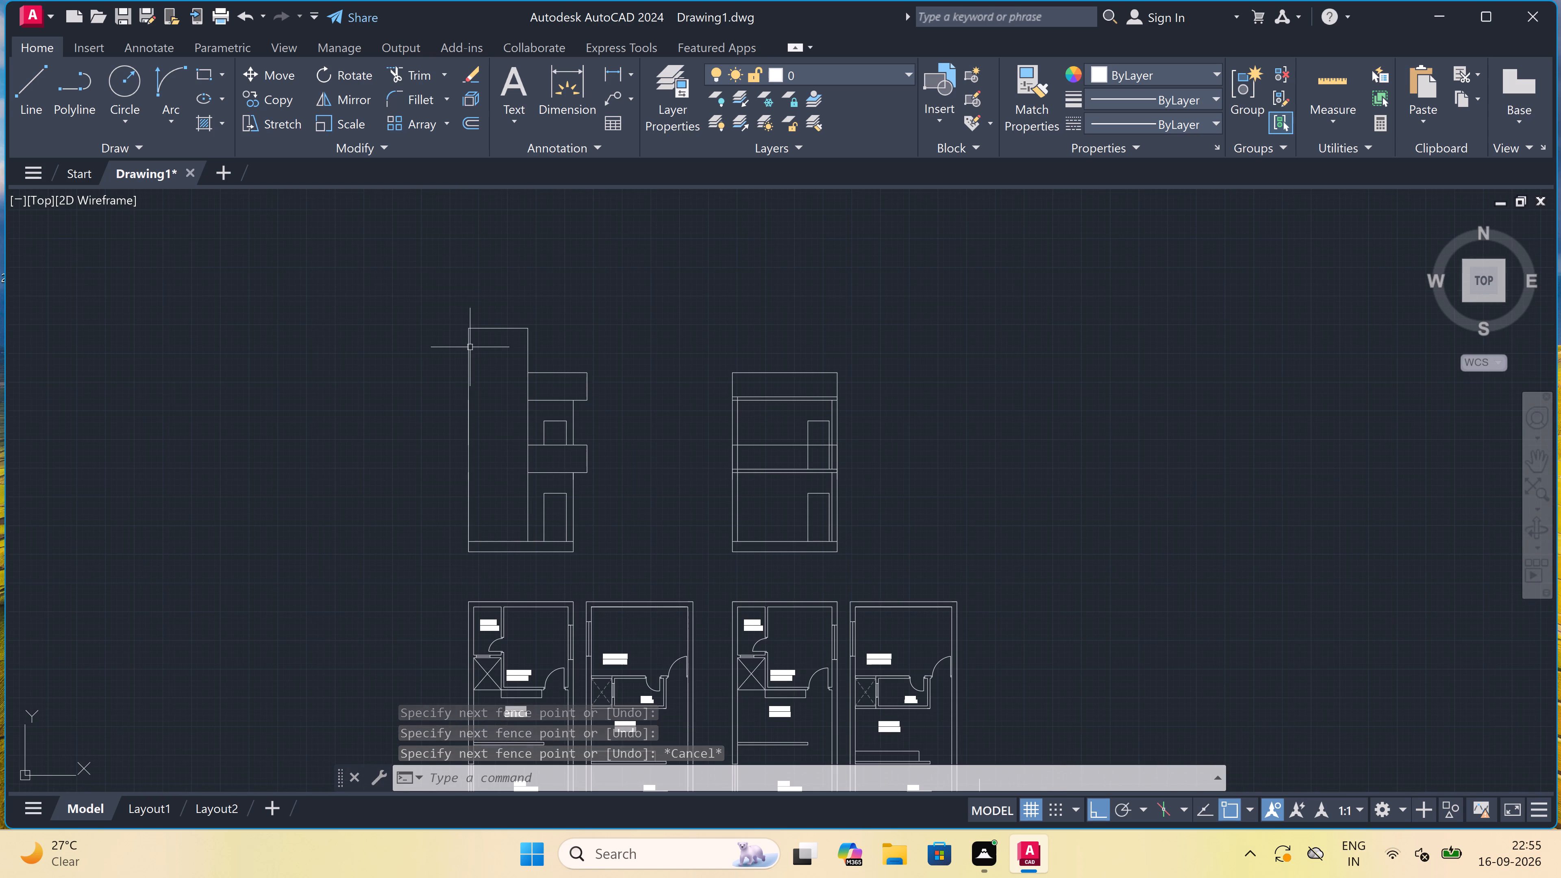
scroll(542, 487, up, 2)
scroll(542, 487, down, 2)
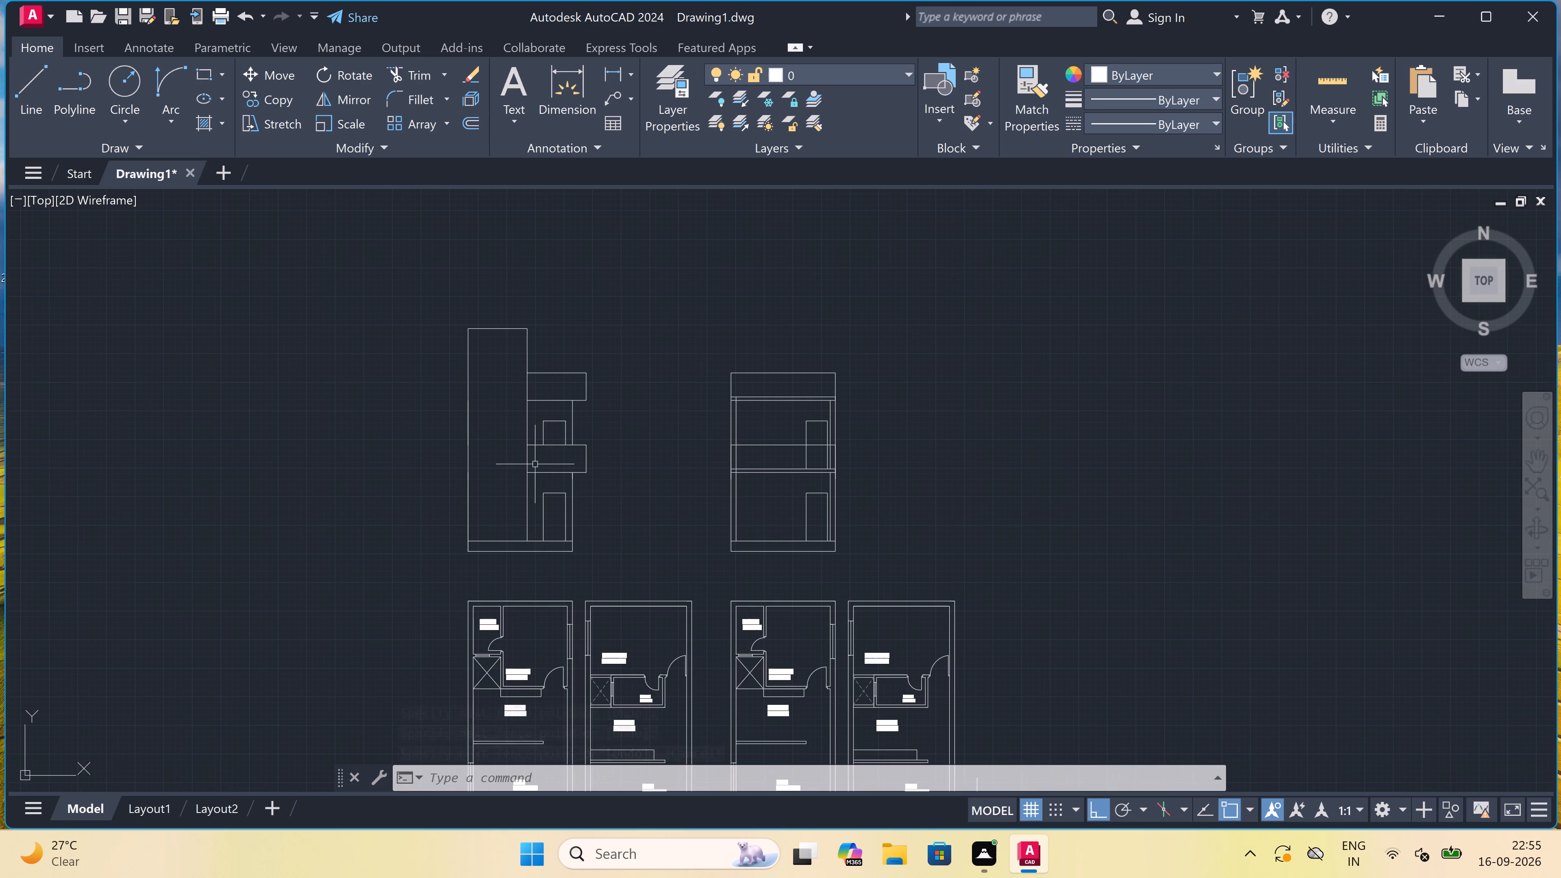
scroll(512, 363, up, 2)
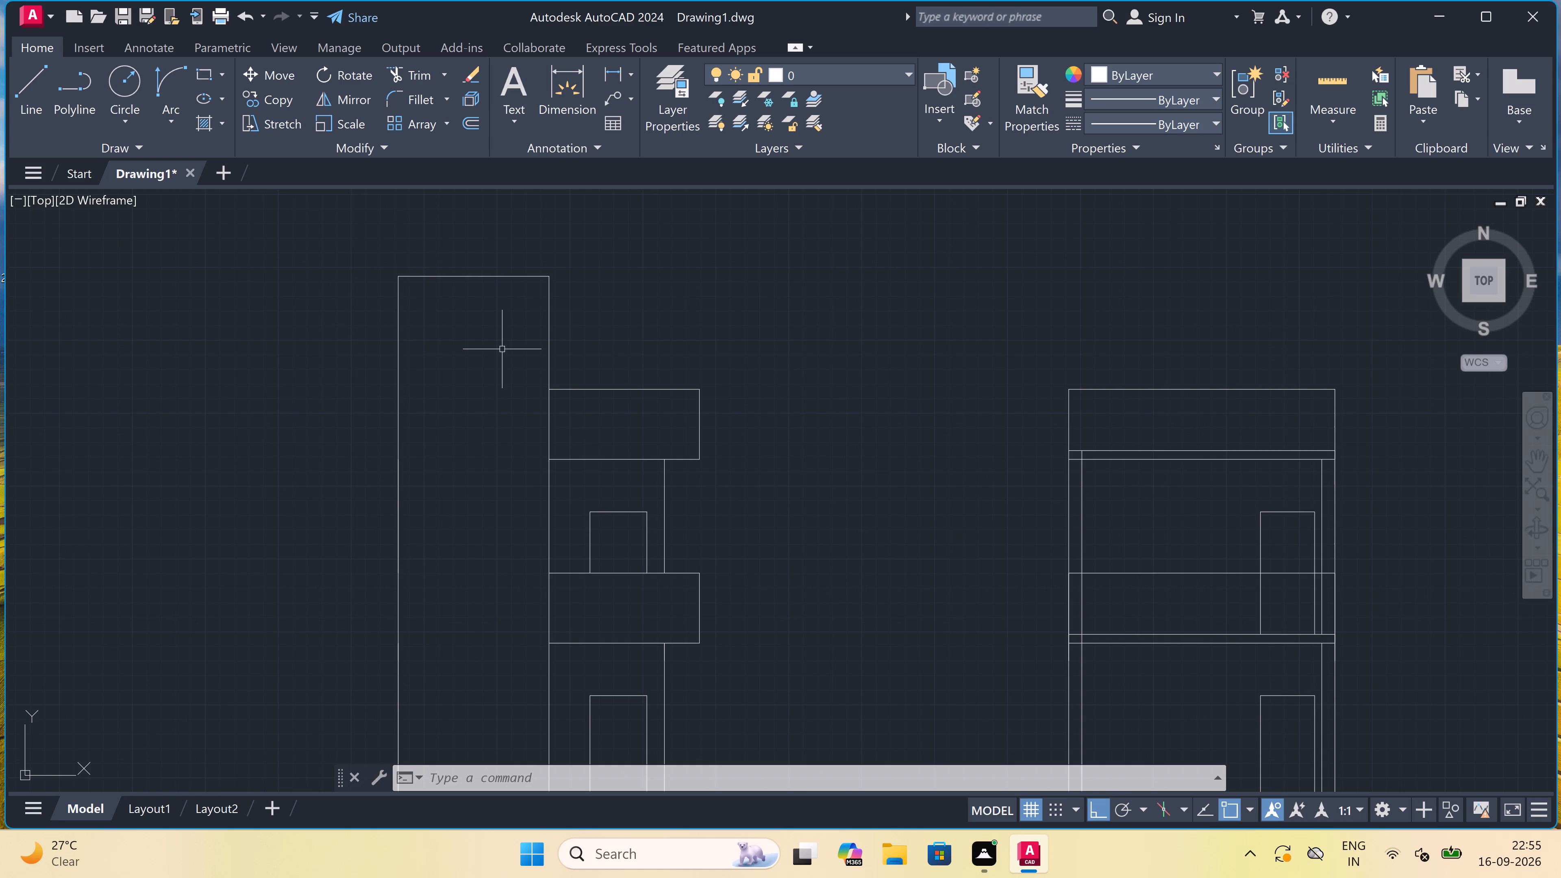
key(l)
key(space)
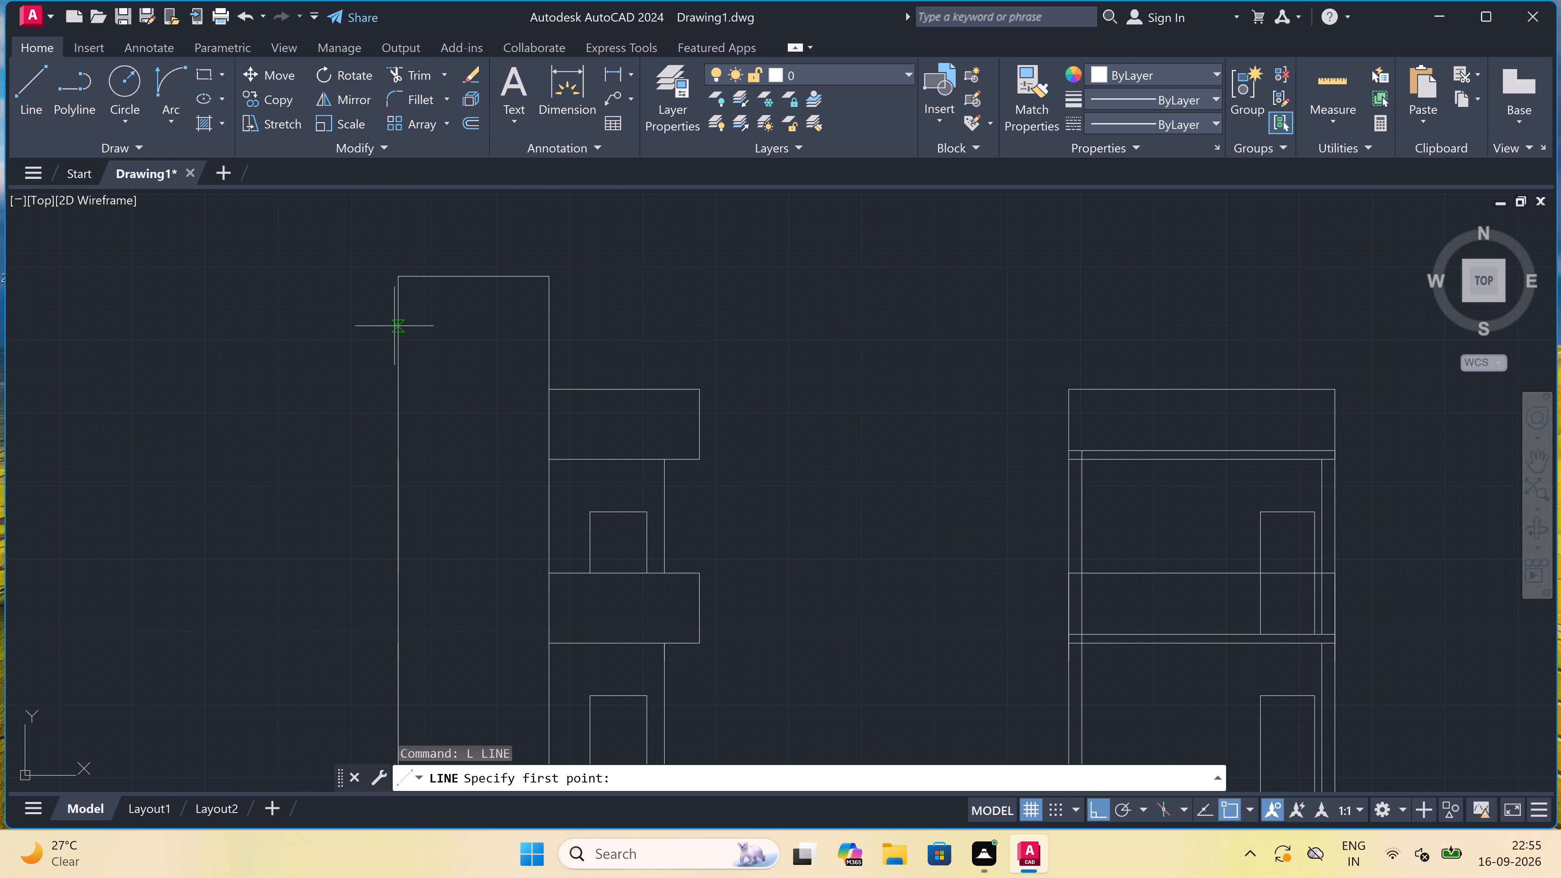
click(396, 317)
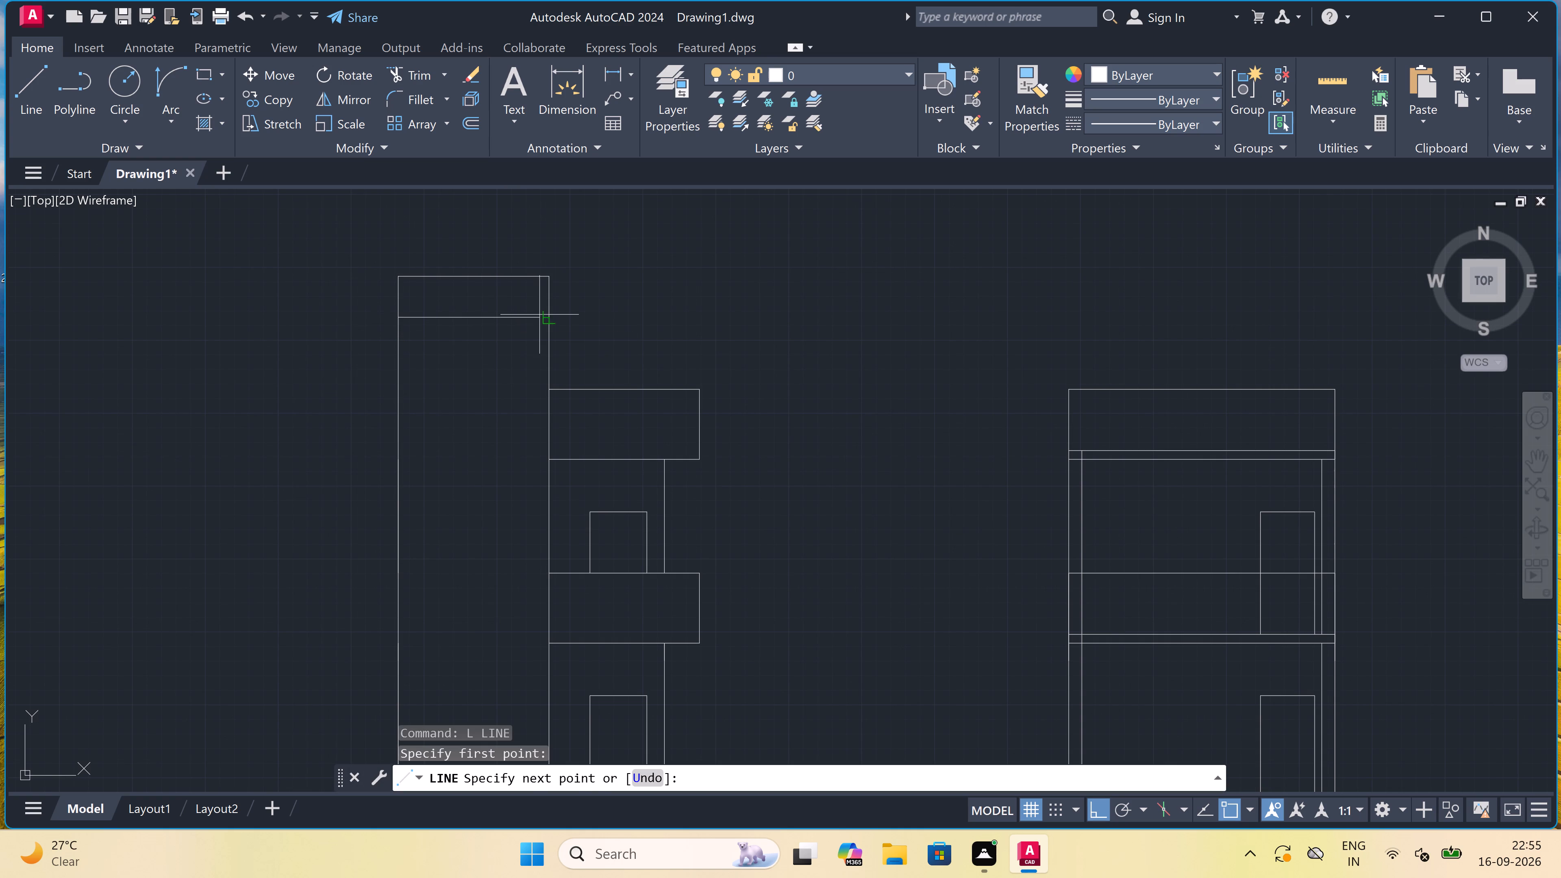
click(544, 314)
key(Escape)
Trim away the tall block's old top line and both side lines above the new horizontal line, including the leftover stub.
scroll(505, 280, up, 2)
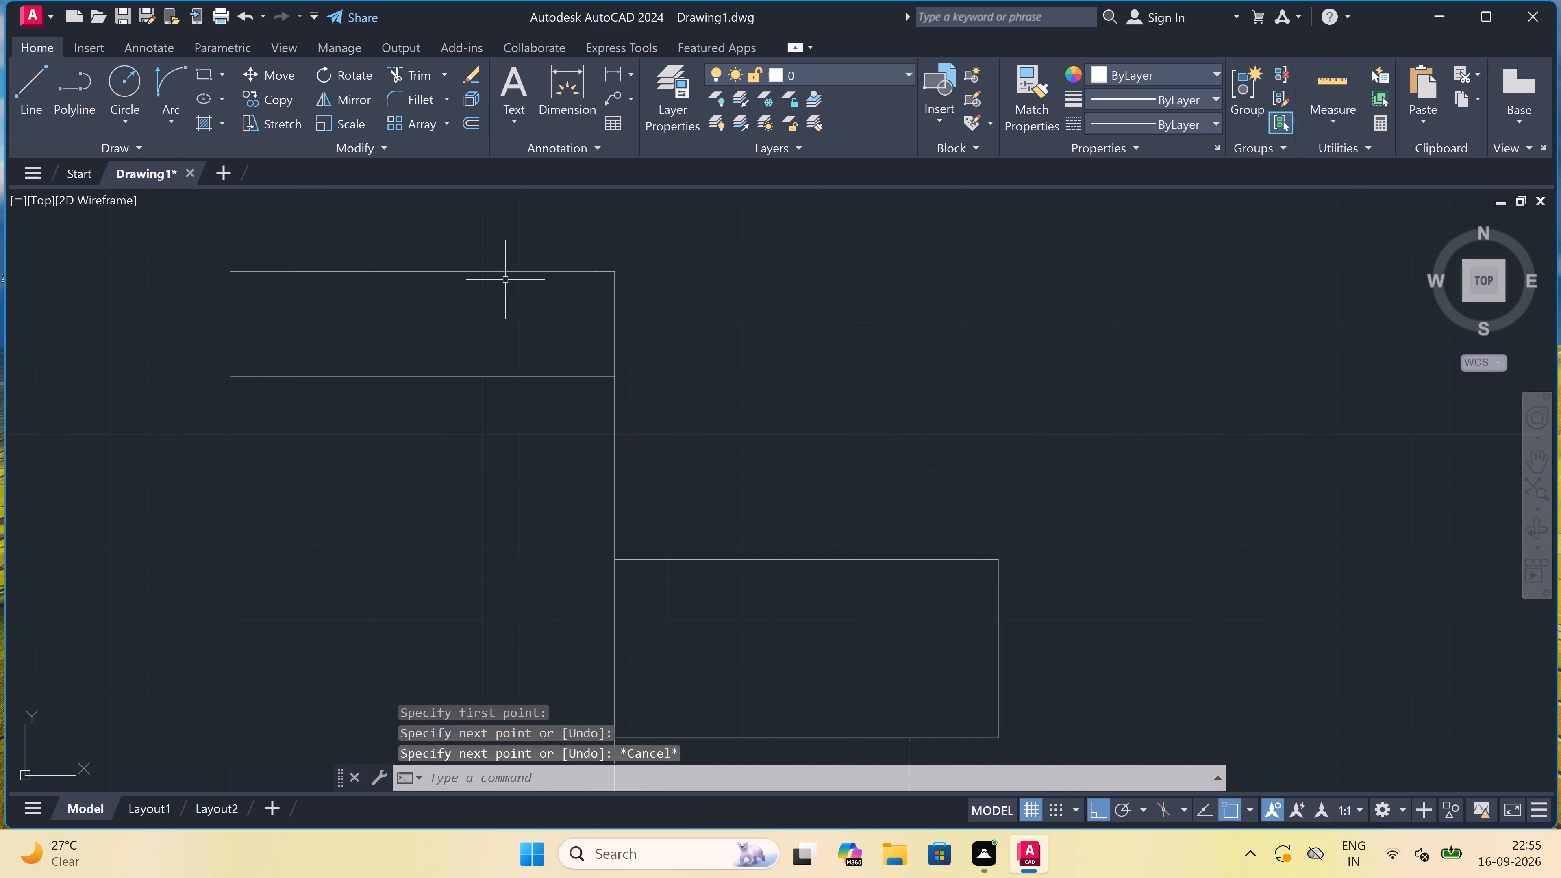
key(t)
text(R)
key(space)
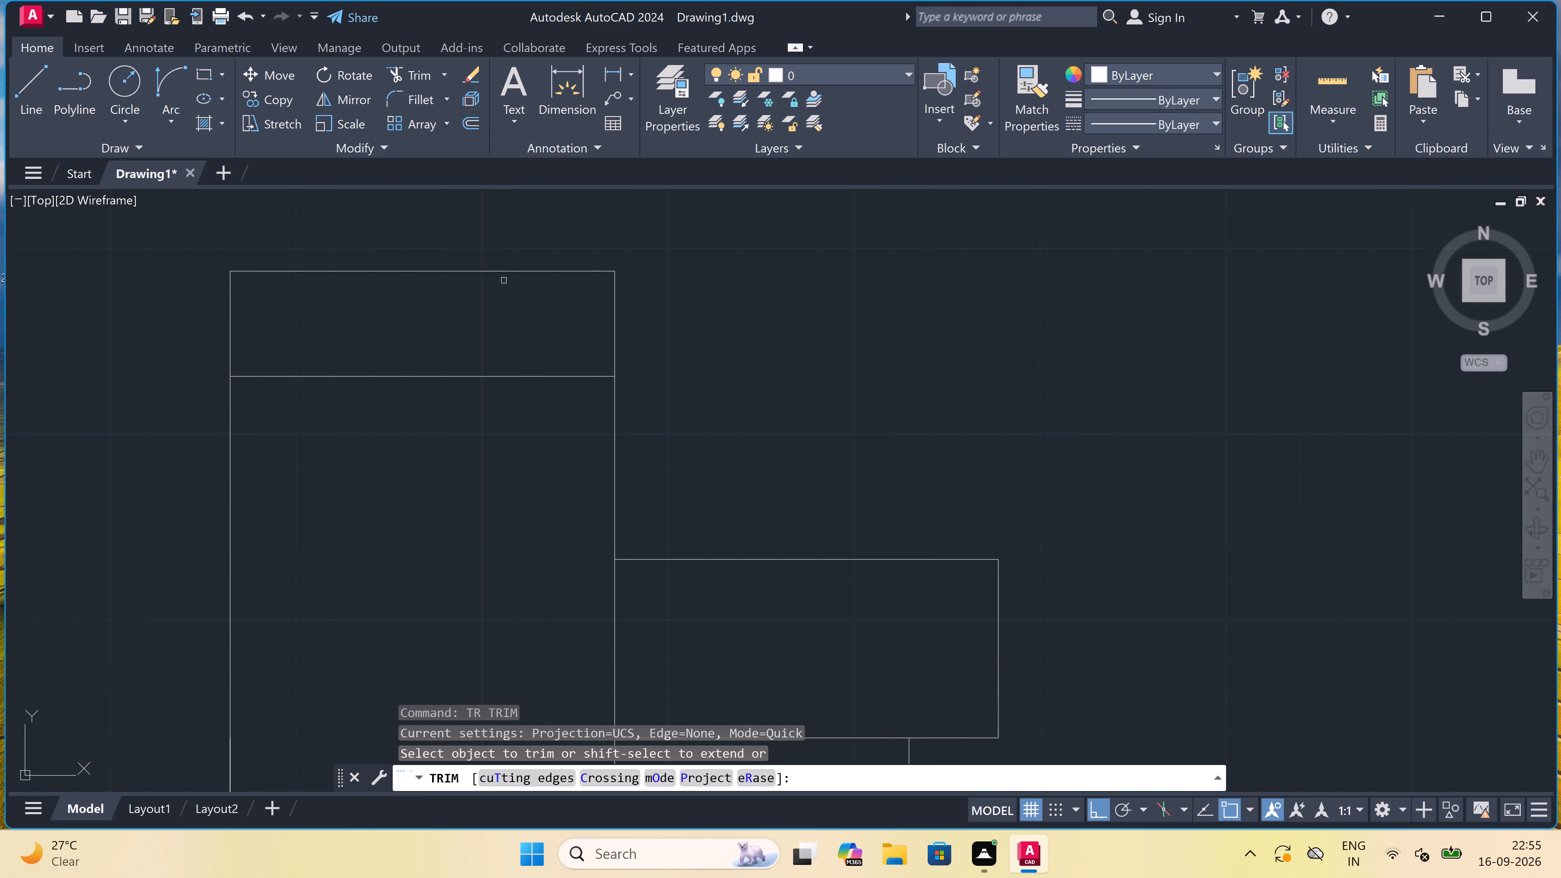
click(500, 270)
click(494, 261)
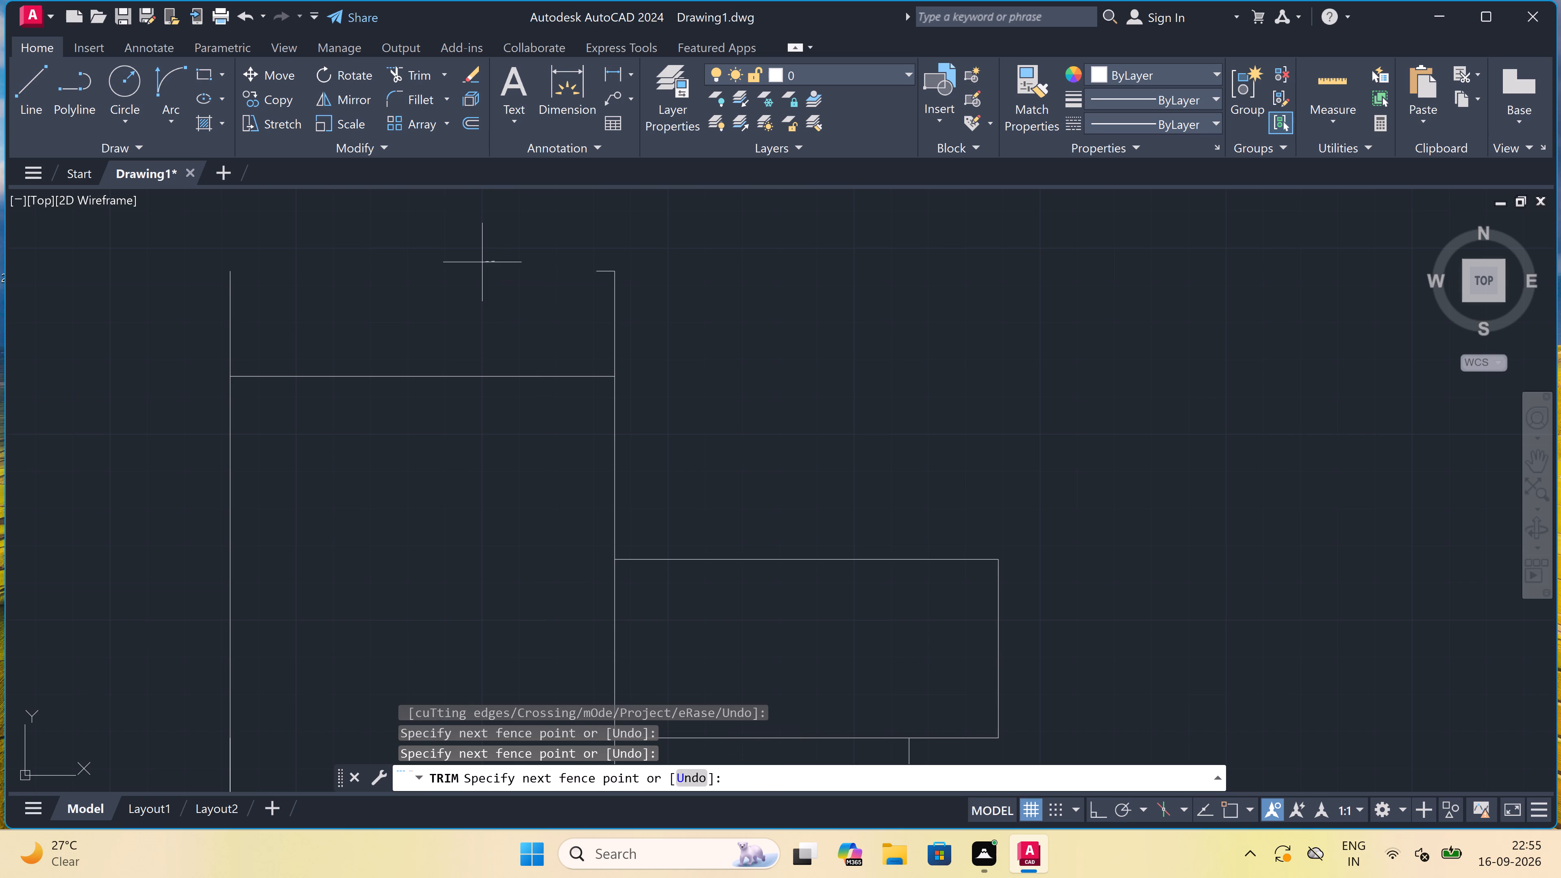
click(30, 335)
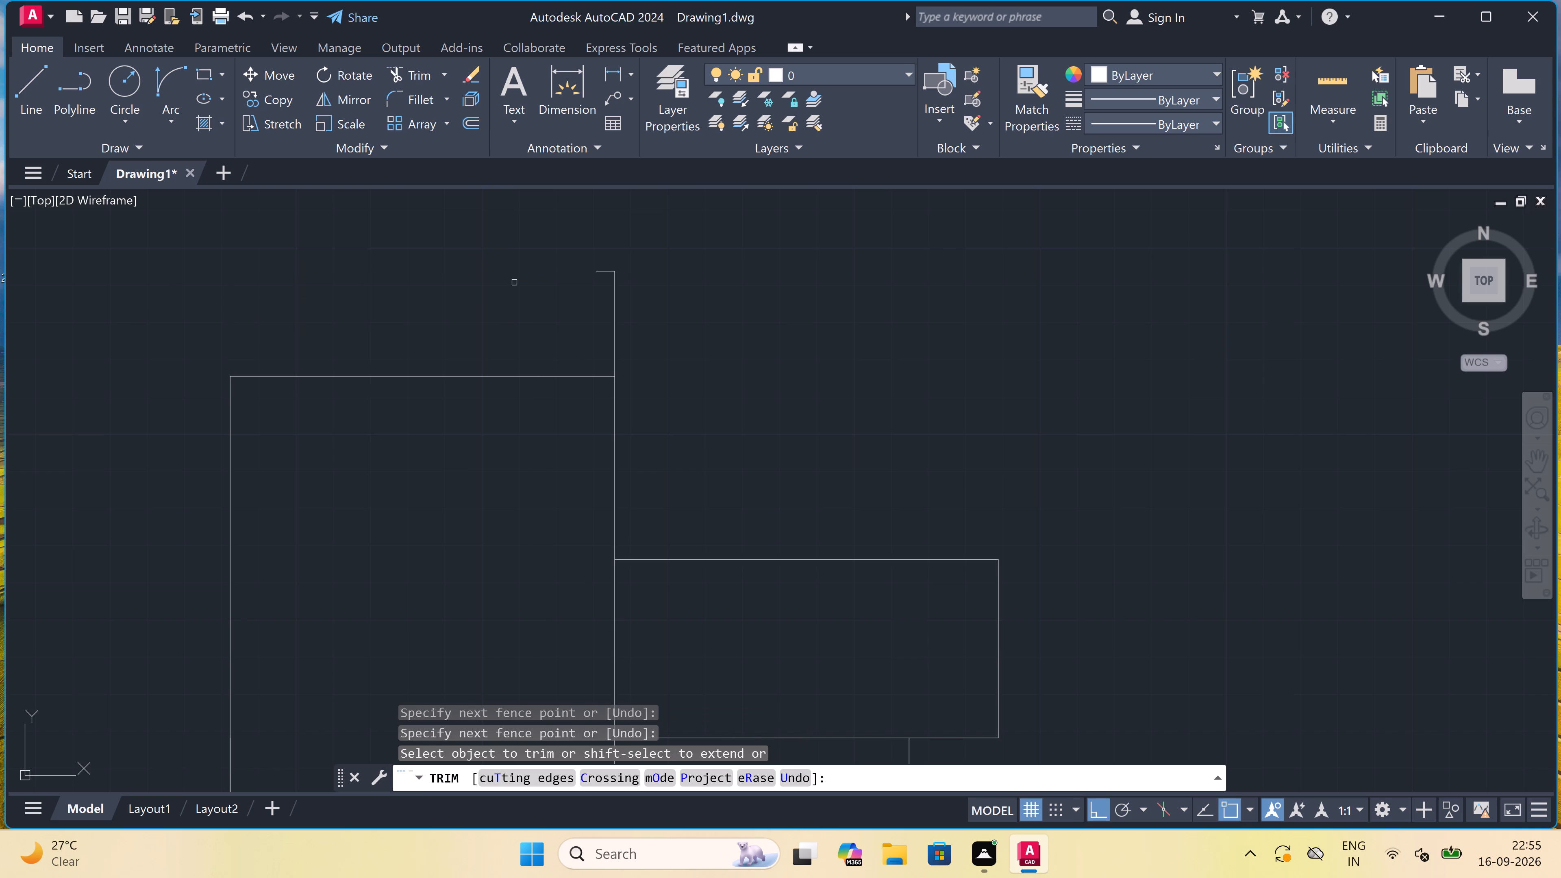
drag(772, 297, 750, 302)
click(601, 313)
click(641, 304)
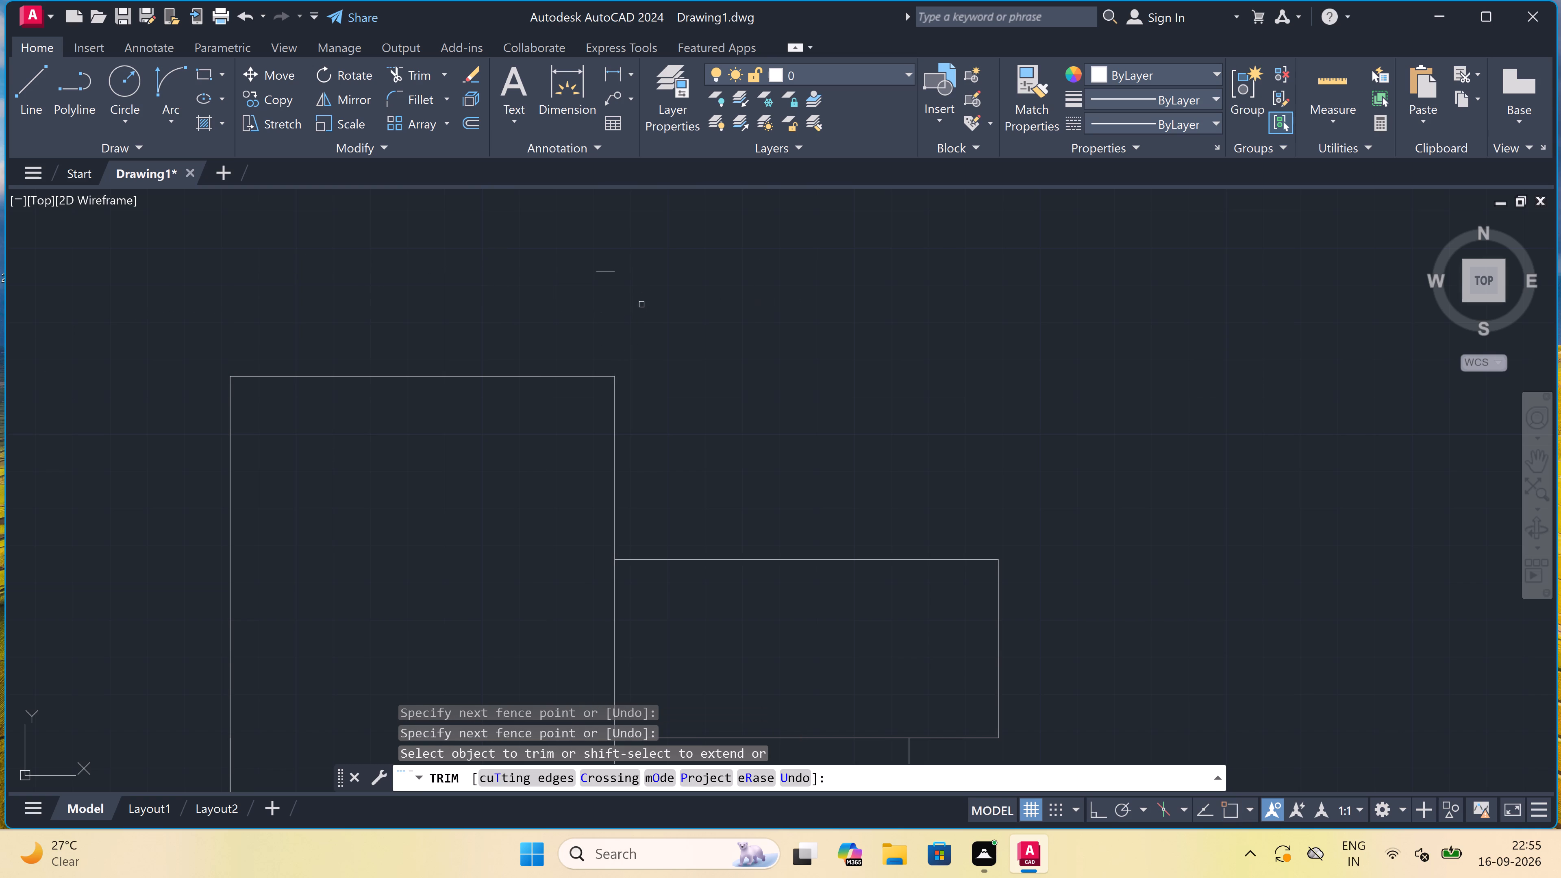
scroll(606, 269, up, 4)
drag(605, 268, 605, 277)
click(597, 311)
key(Escape)
Draw a sloped line under the left elevation's upper band, from its outer bottom corner down to the wall line.
scroll(543, 299, down, 3)
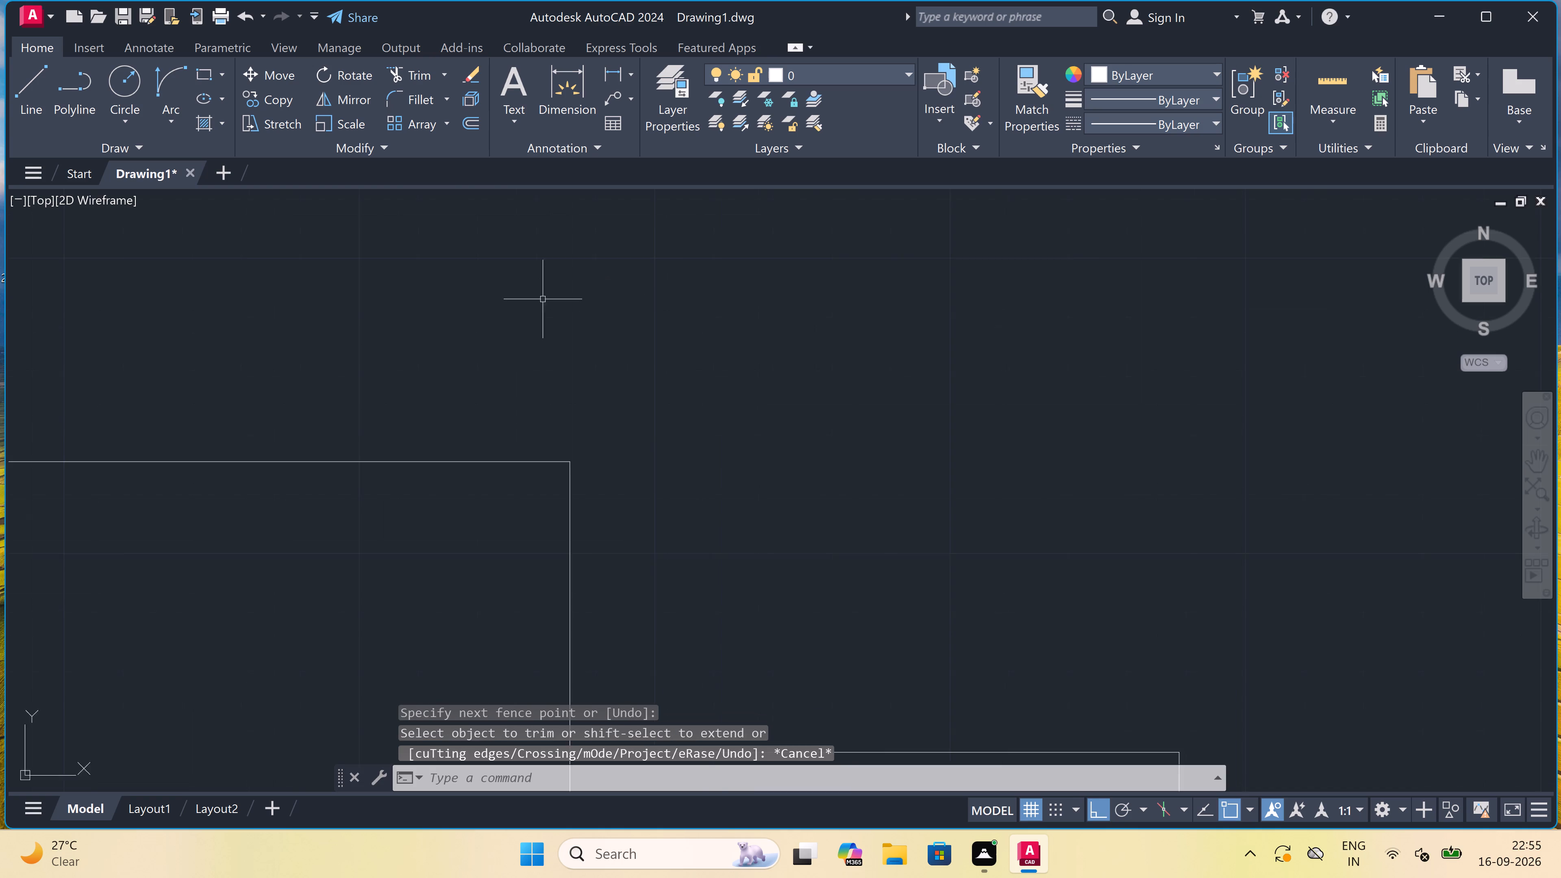
scroll(543, 299, down, 5)
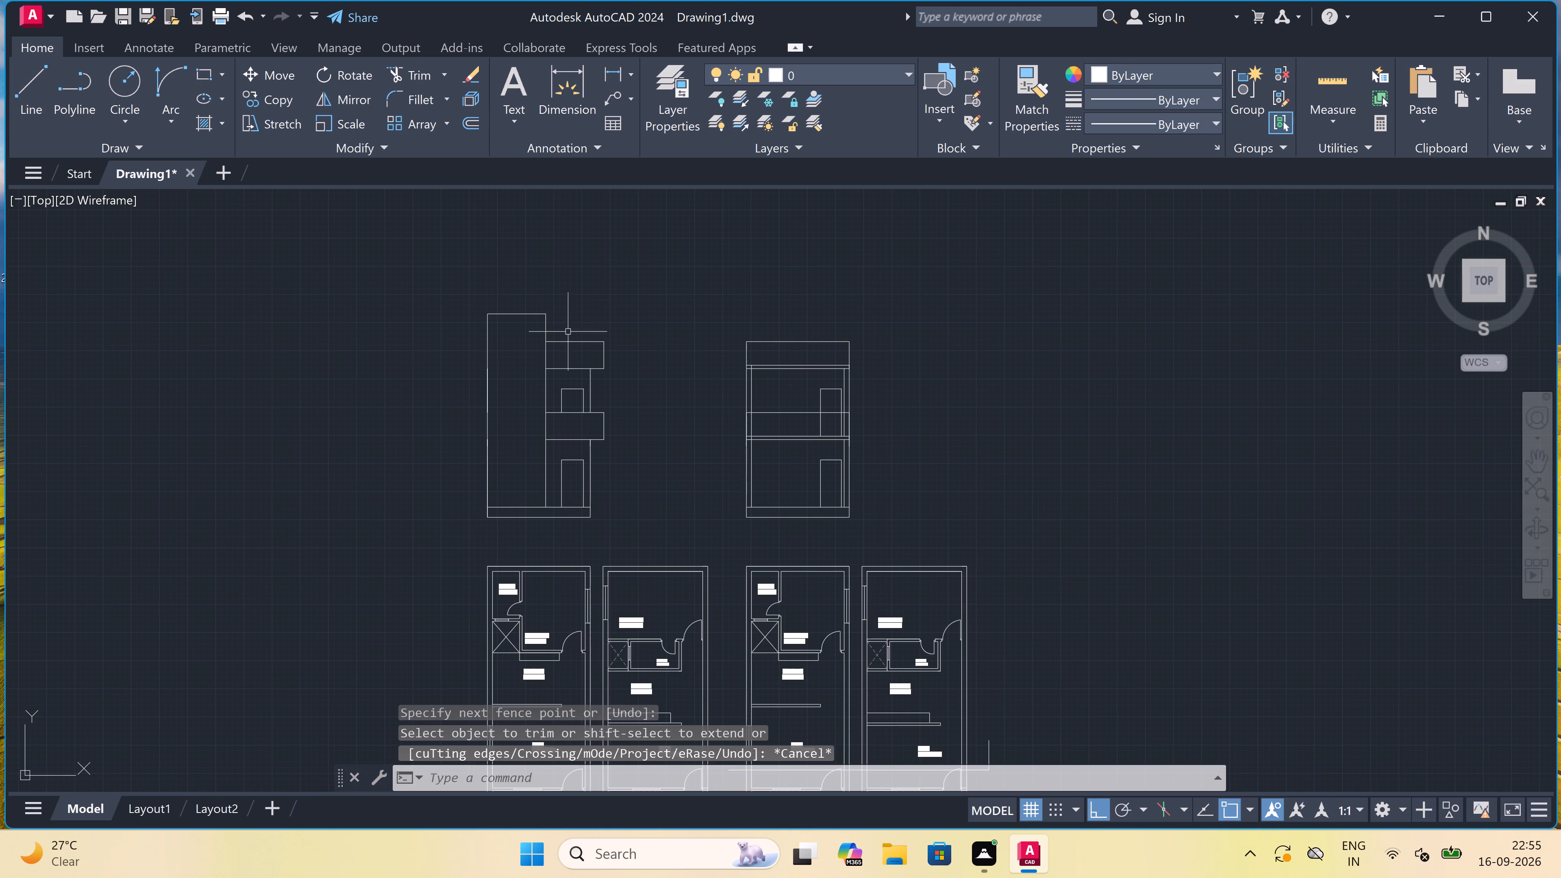
scroll(604, 360, up, 3)
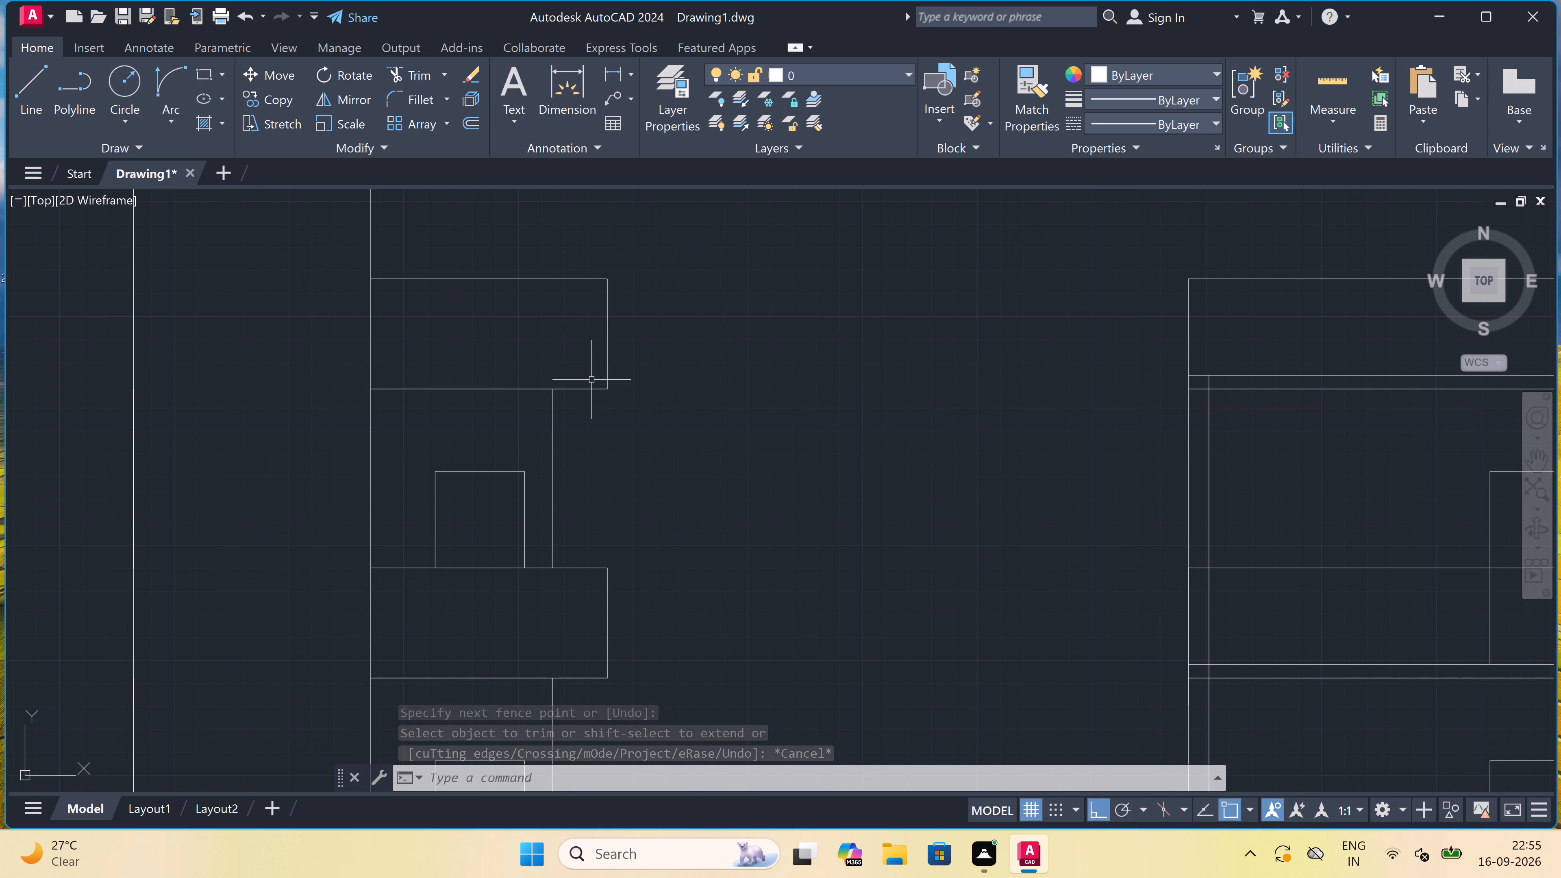
key(l)
key(space)
scroll(591, 380, up, 2)
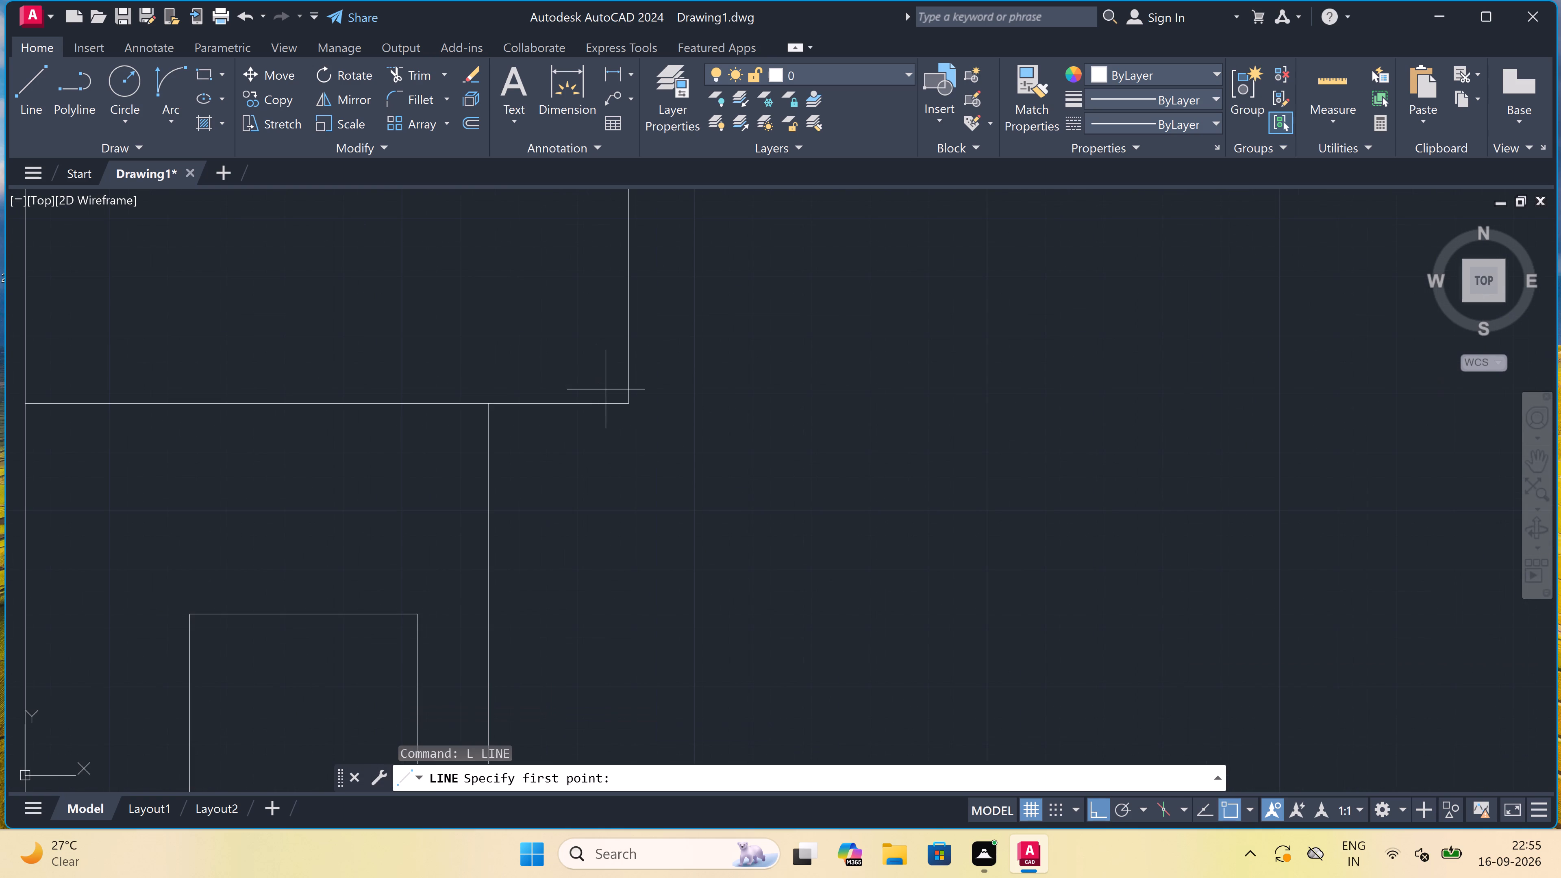
click(627, 398)
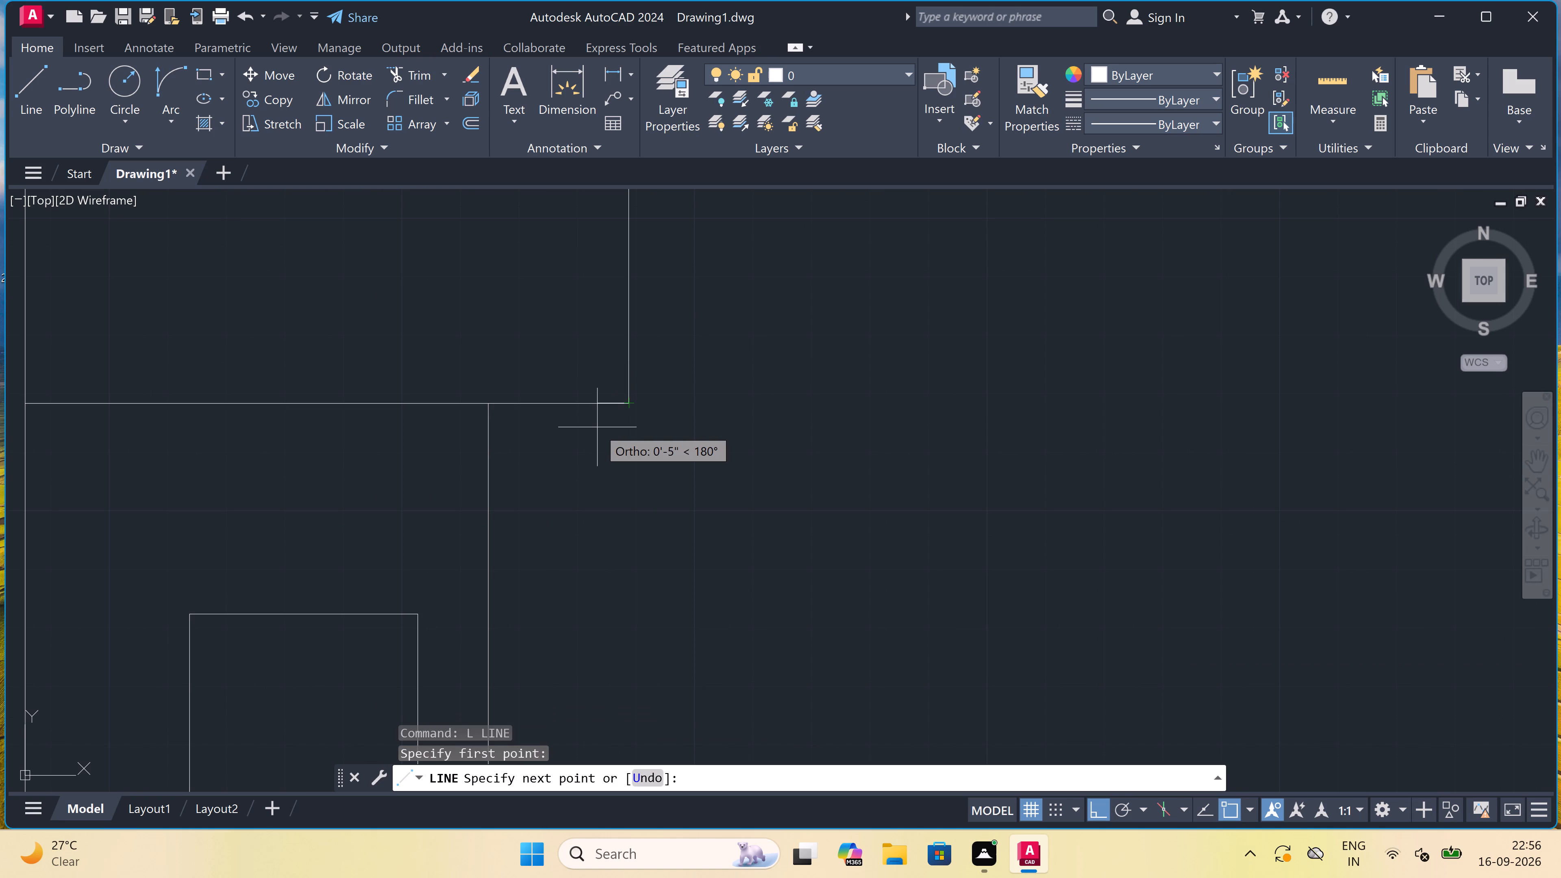
key(F8)
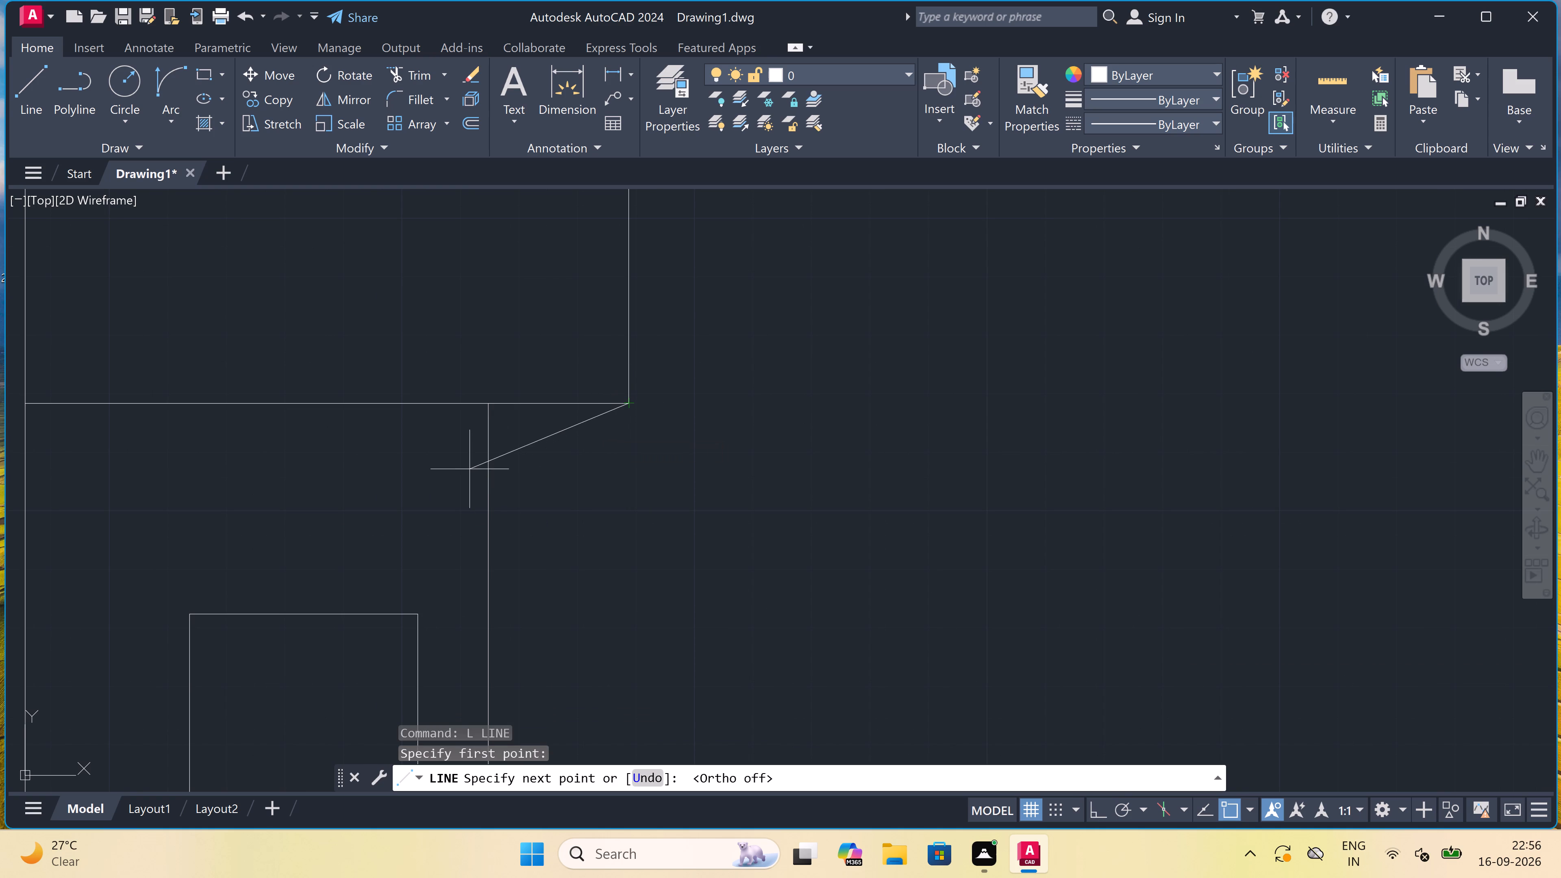
click(486, 462)
key(Escape)
Draw a matching sloped line under the left elevation's lower band, from its outer bottom corner down to the wall line.
scroll(614, 380, down, 5)
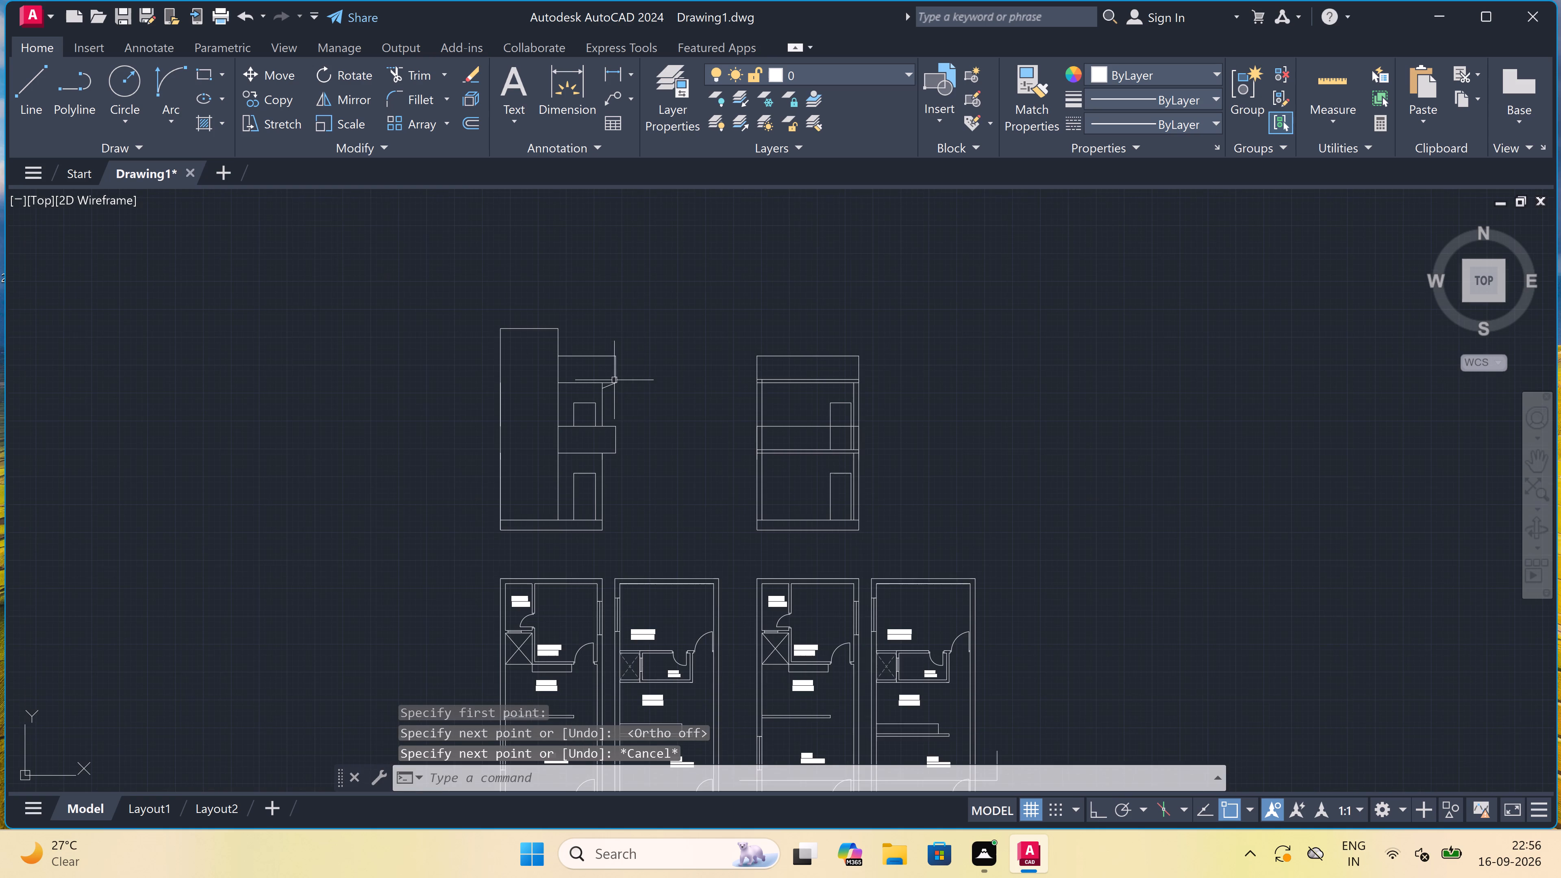
scroll(601, 452, up, 4)
key(space)
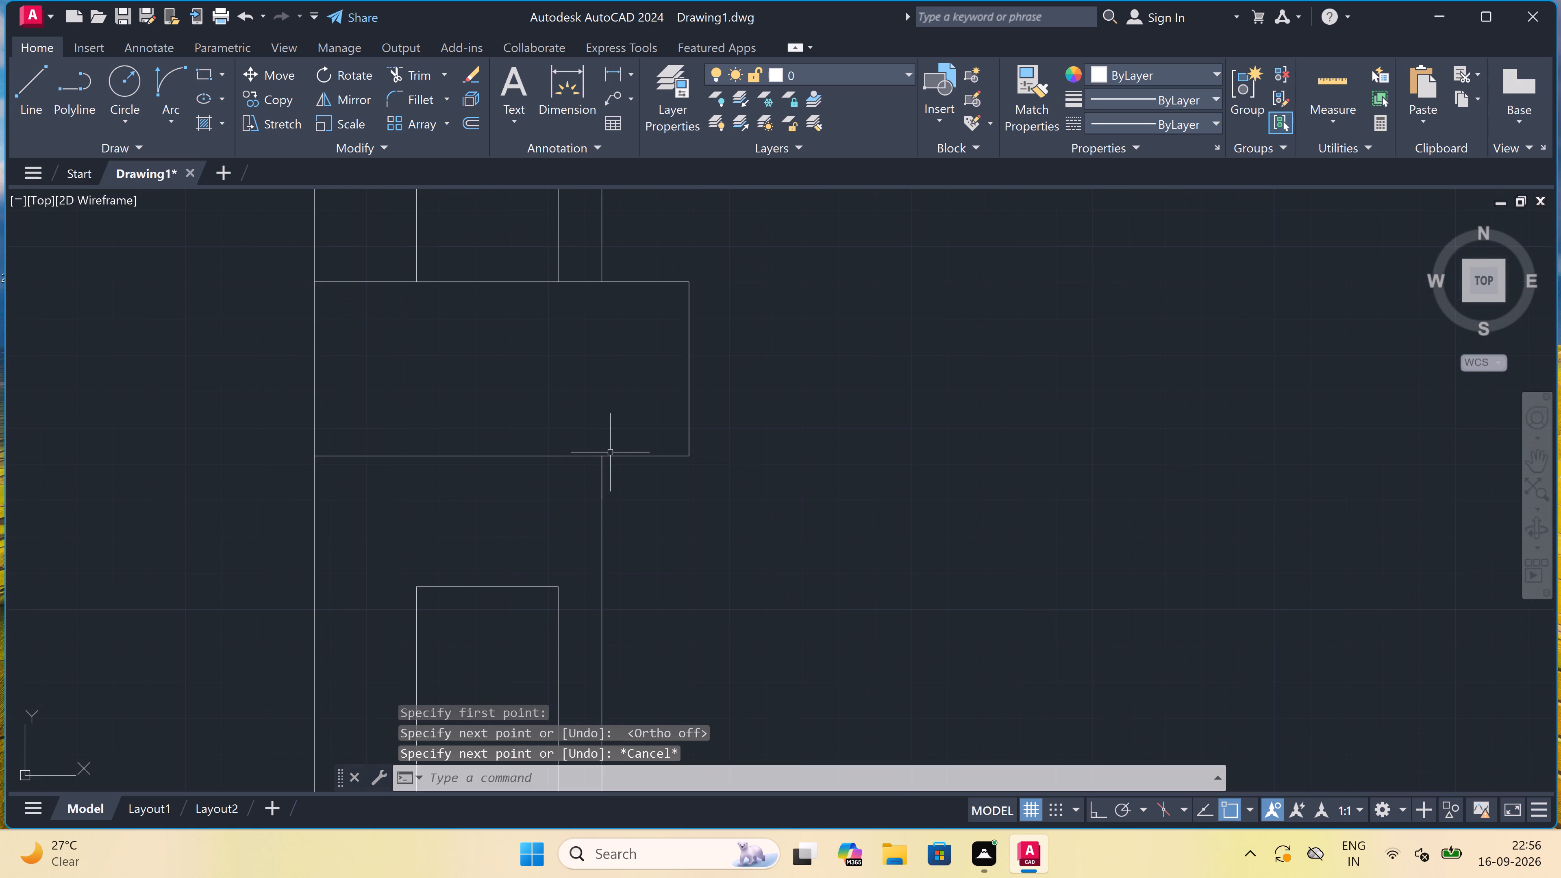
scroll(659, 458, up, 2)
click(733, 448)
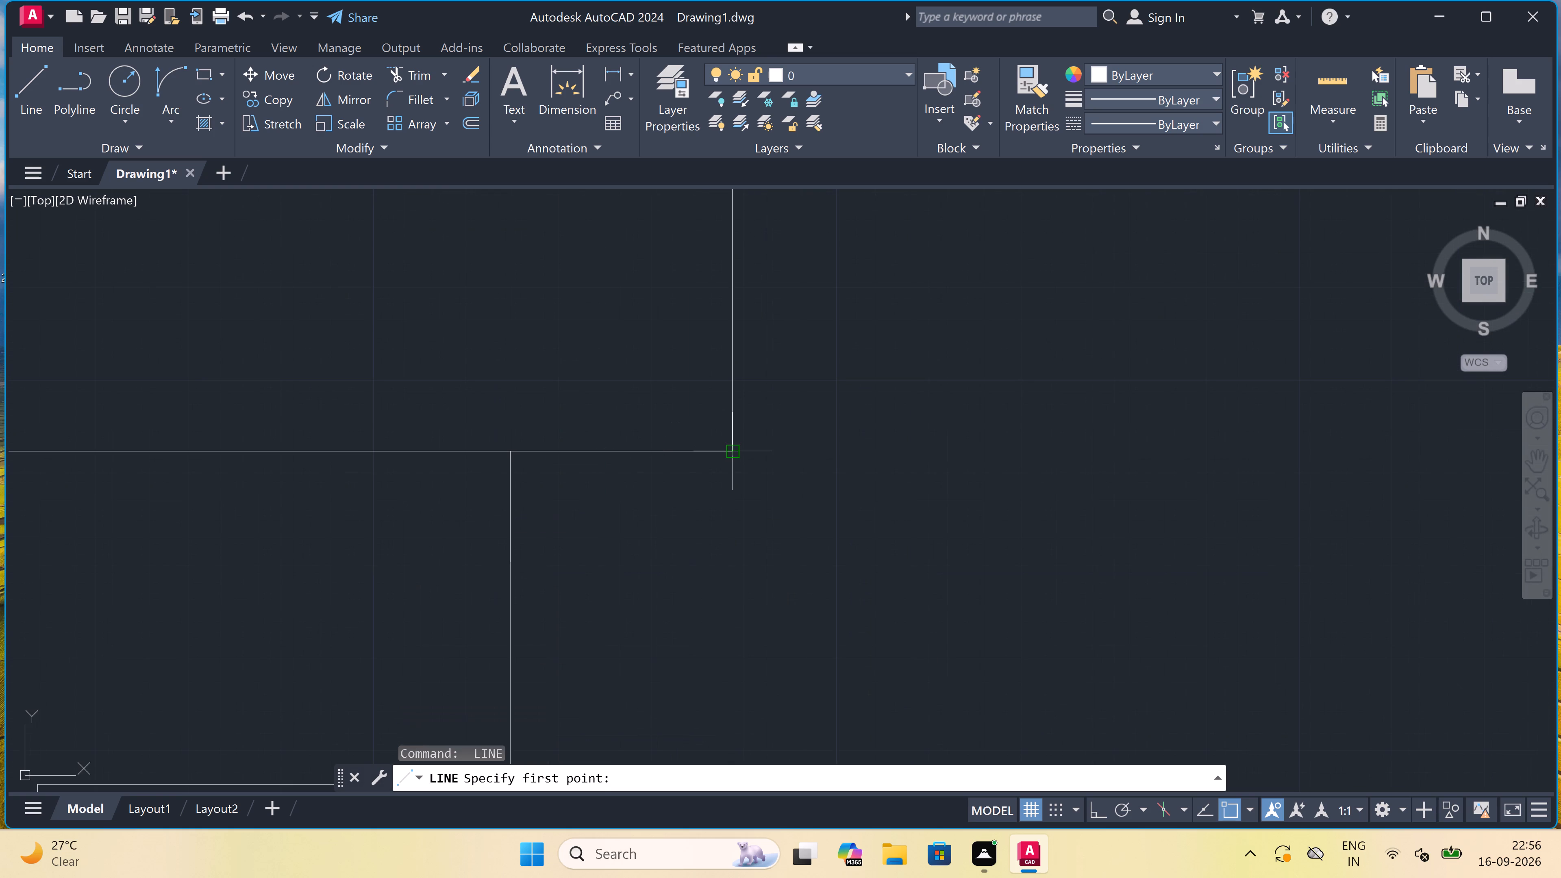
triple_click(507, 532)
key(Escape)
Erase the horizontal line crossing the upper storey and its door in the right elevation.
scroll(483, 438, down, 4)
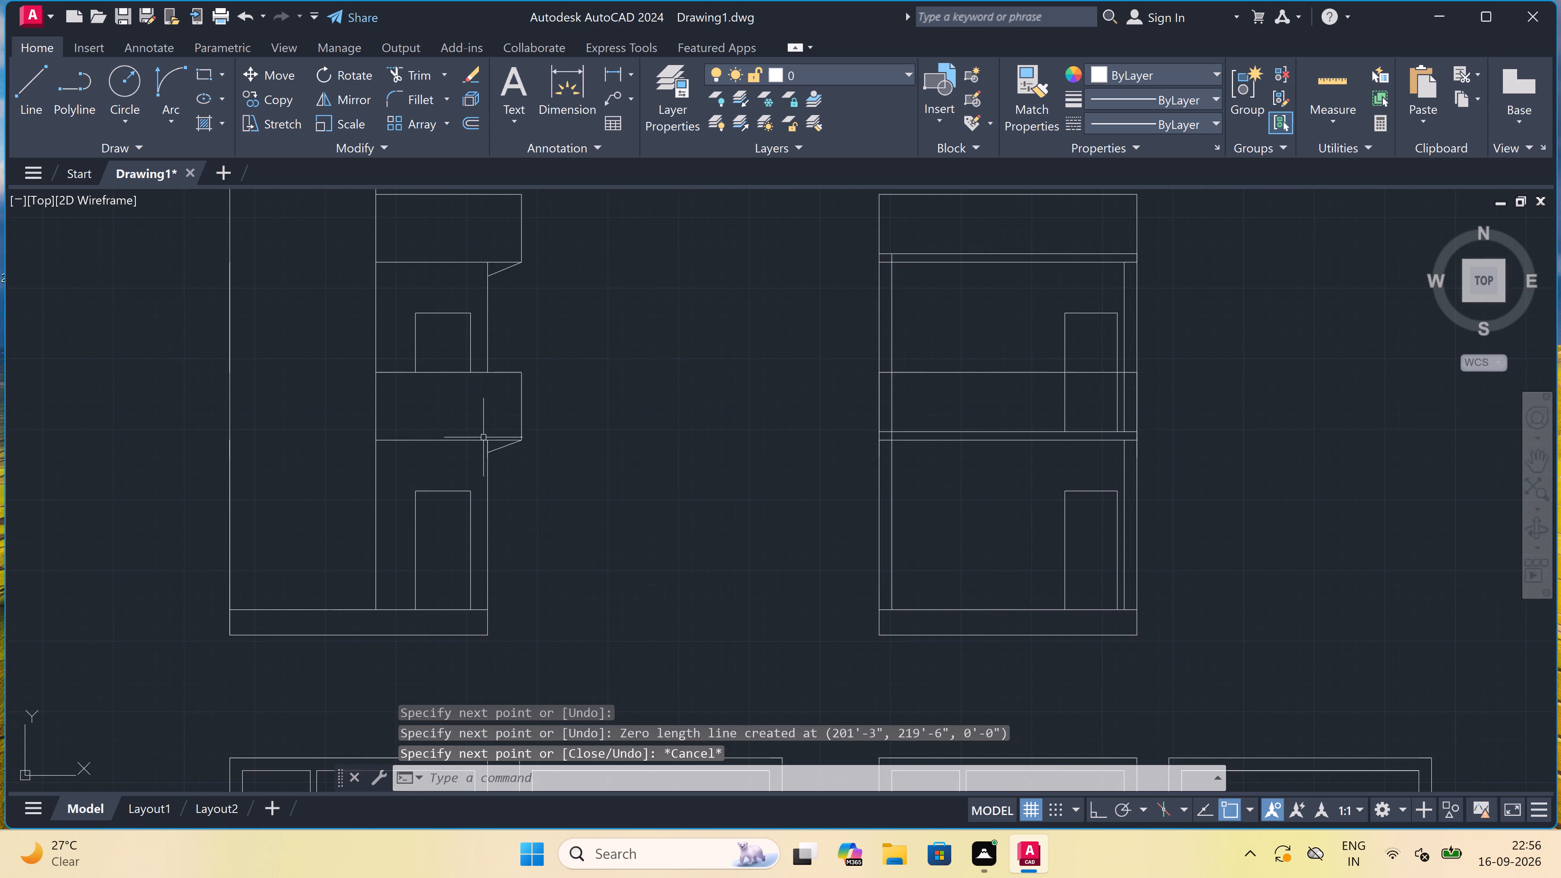
scroll(483, 436, down, 3)
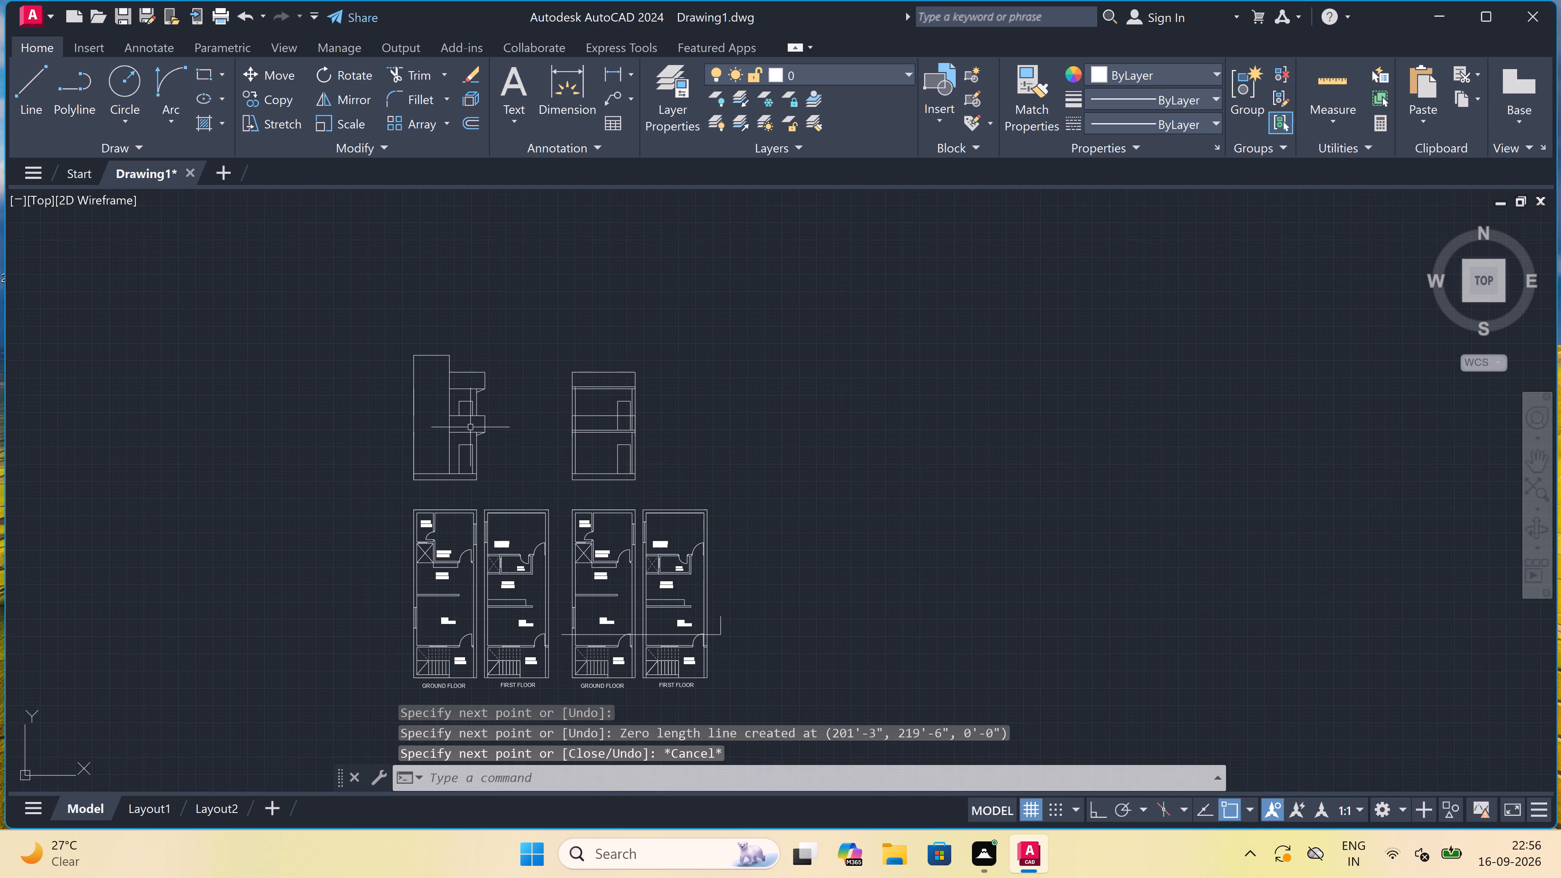
scroll(470, 427, up, 1)
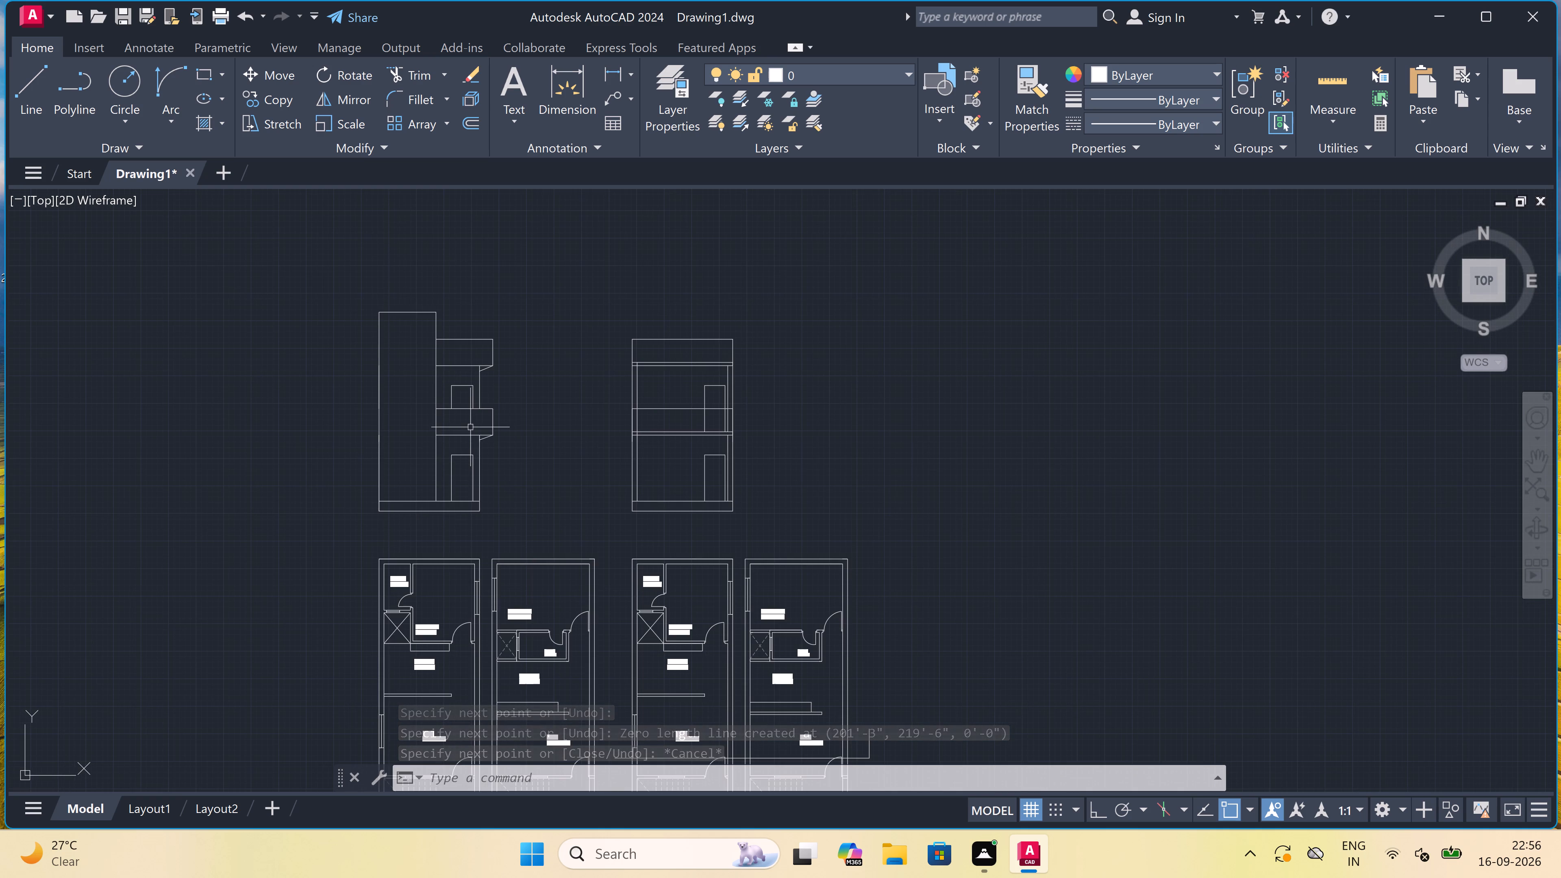
scroll(470, 423, down, 2)
scroll(528, 411, up, 4)
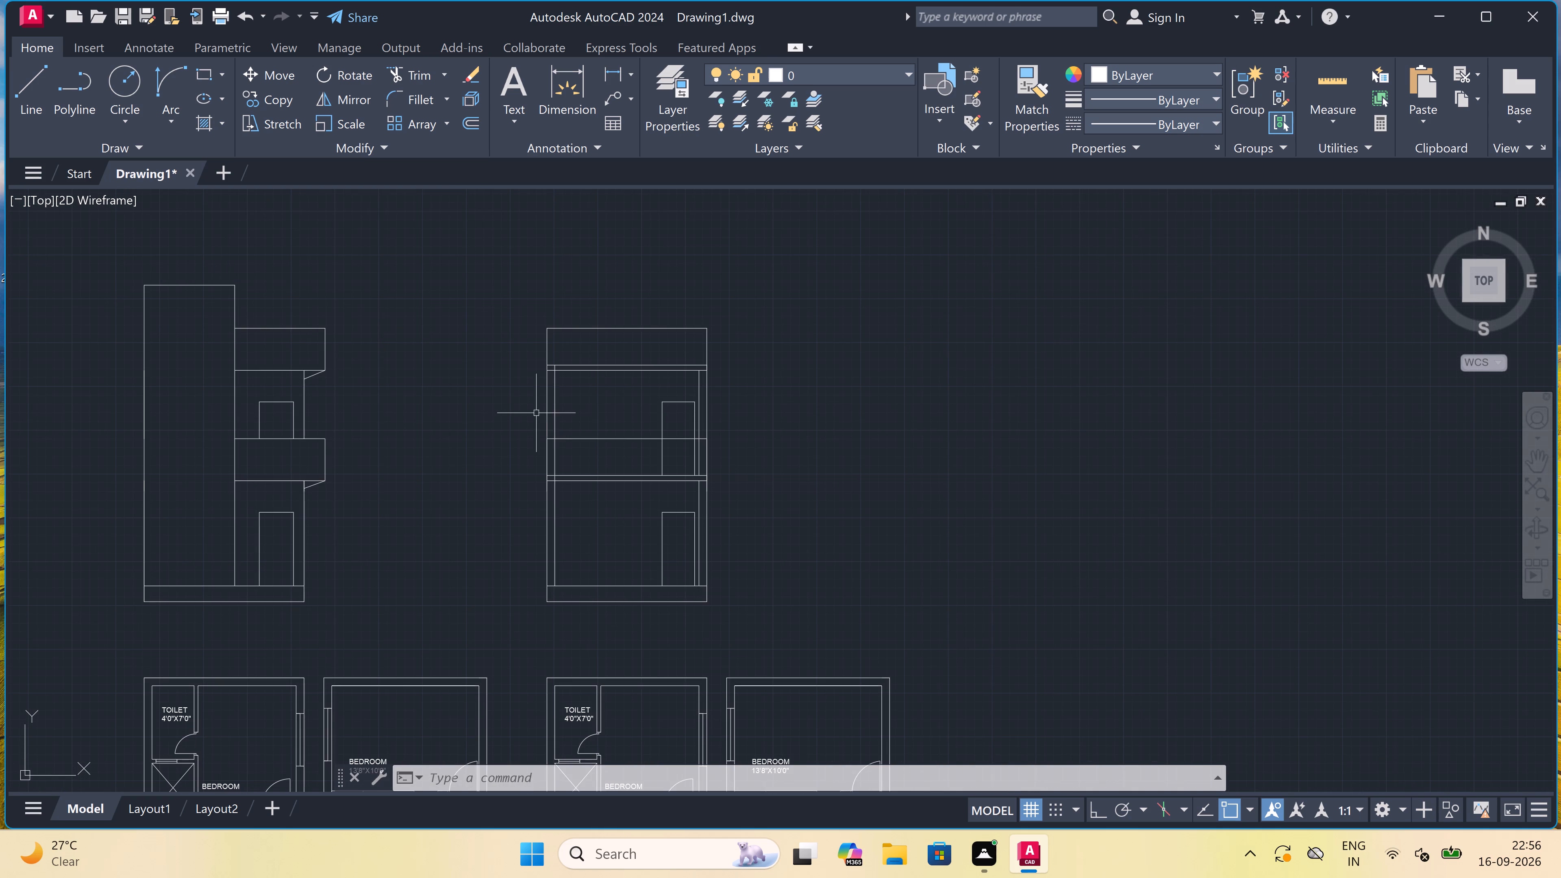
scroll(574, 415, up, 1)
scroll(558, 431, down, 1)
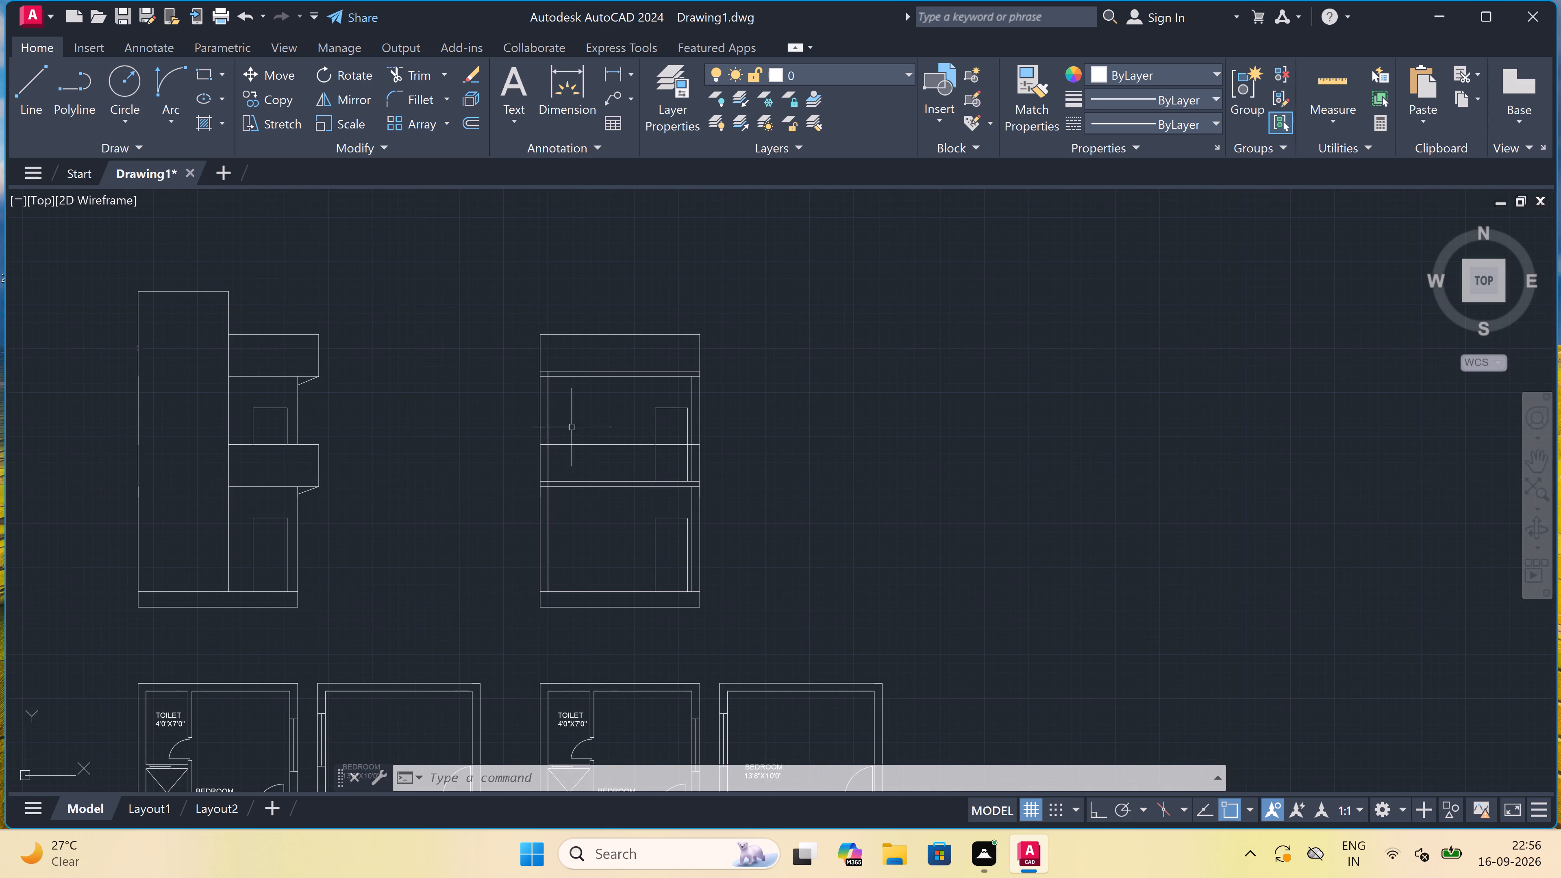
click(590, 443)
key(Delete)
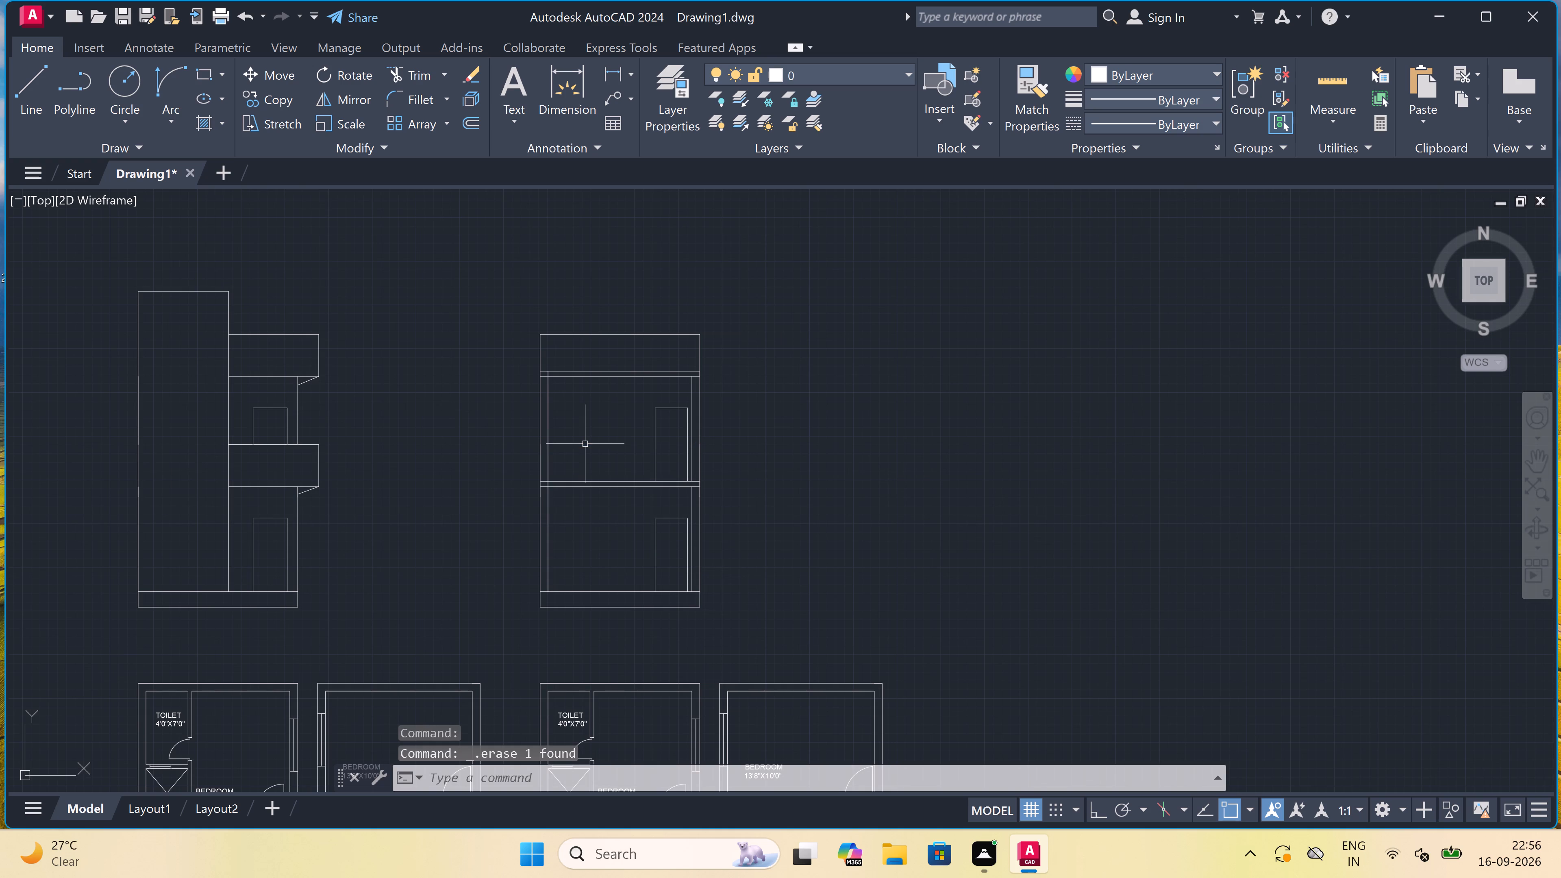
Trim the inner left wall line where it crosses the roof slab and the intermediate floor slab in the right elevation.
scroll(579, 440, up, 1)
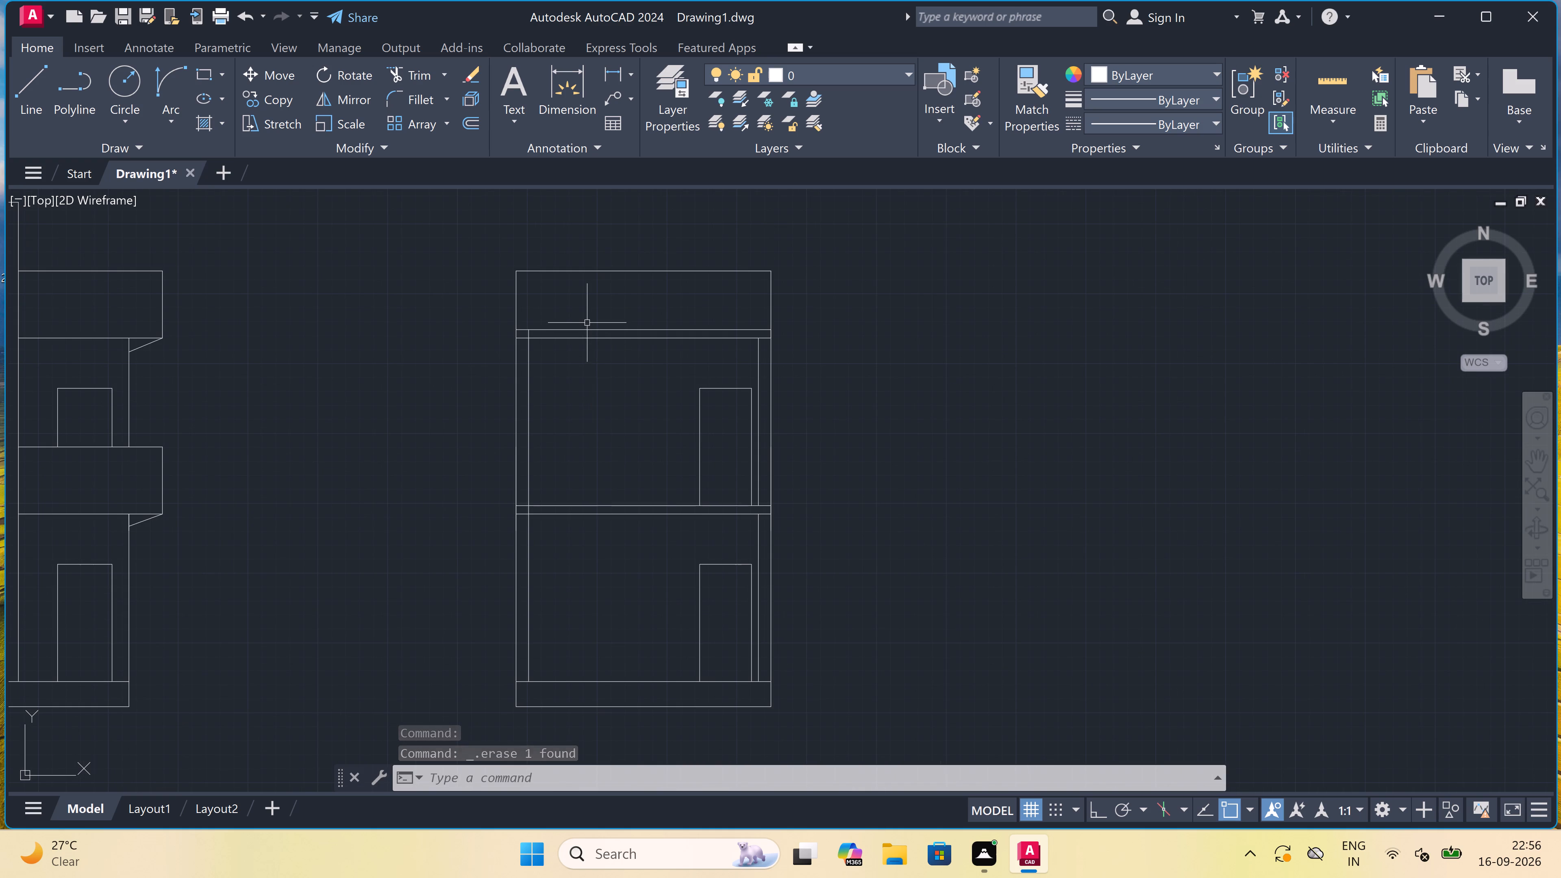
scroll(571, 321, up, 2)
text(TR)
key(space)
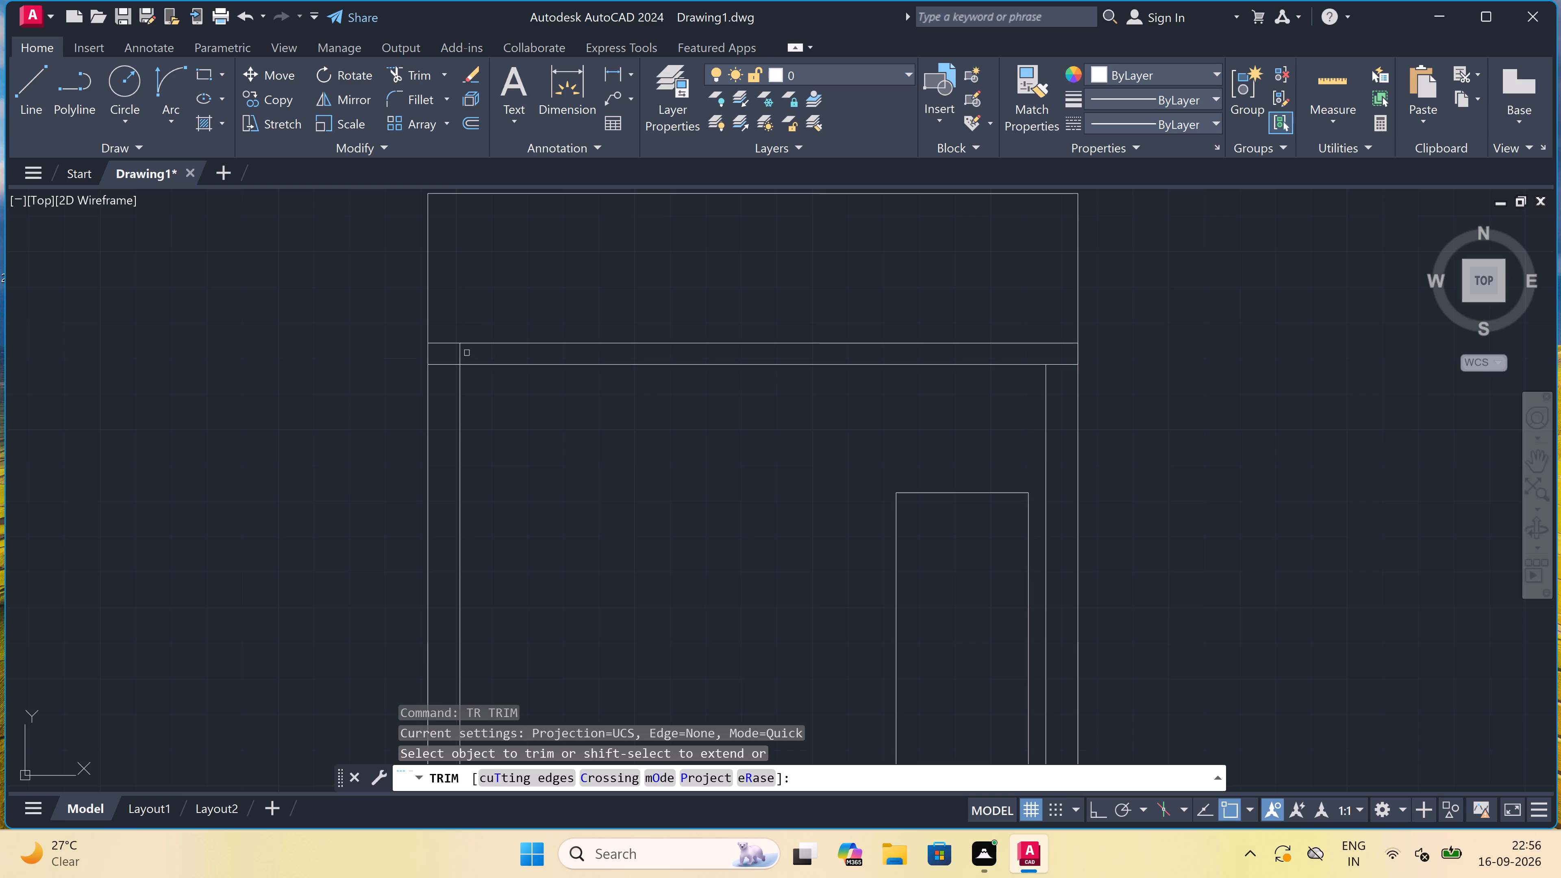
click(461, 352)
scroll(460, 351, down, 2)
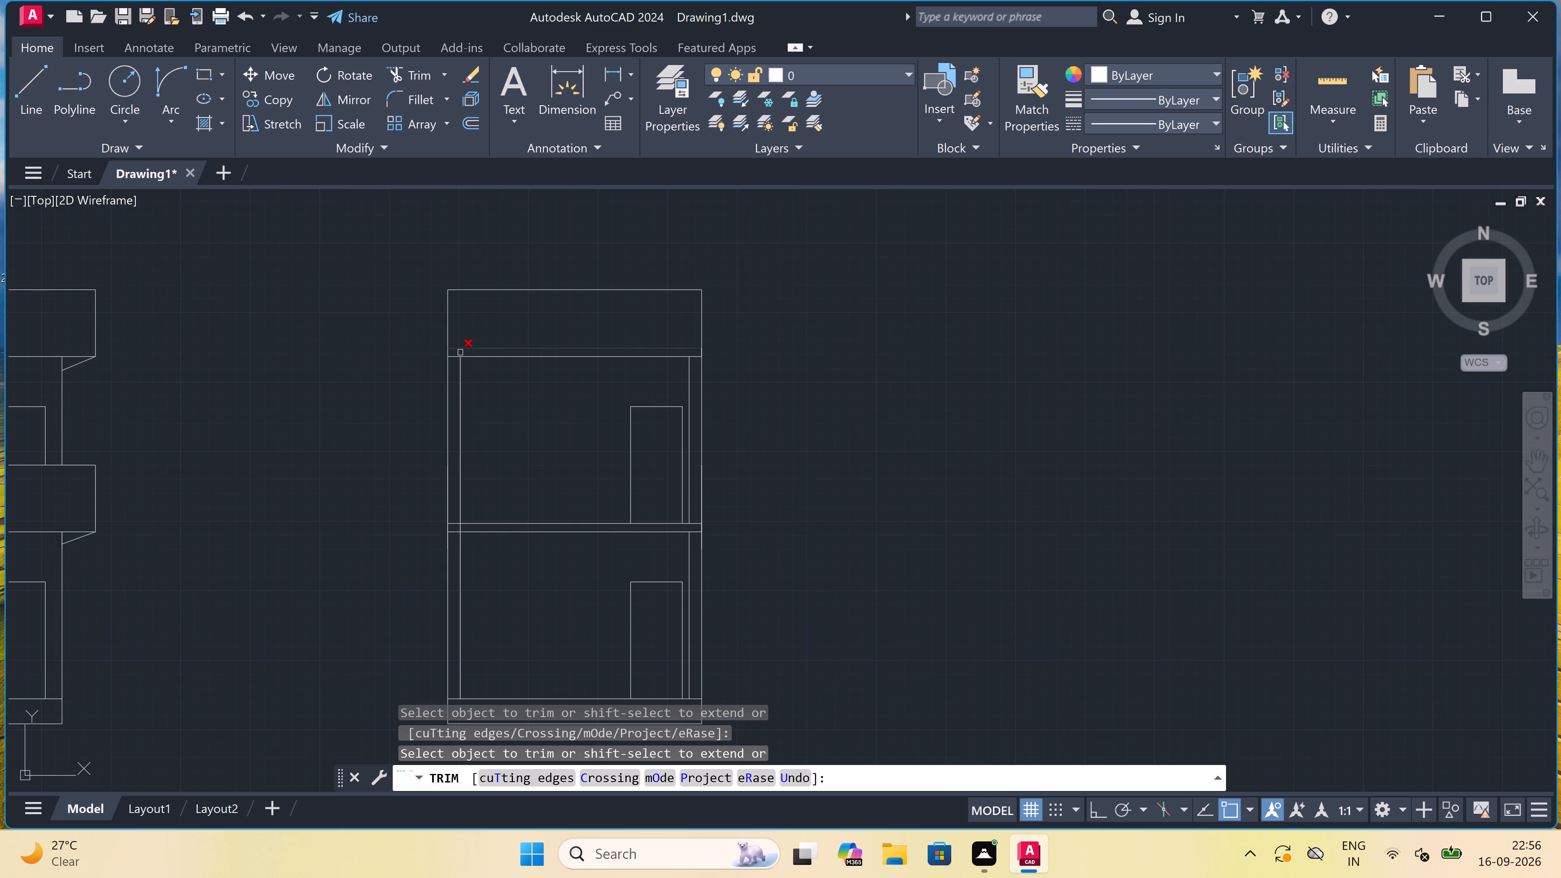
scroll(459, 522, up, 3)
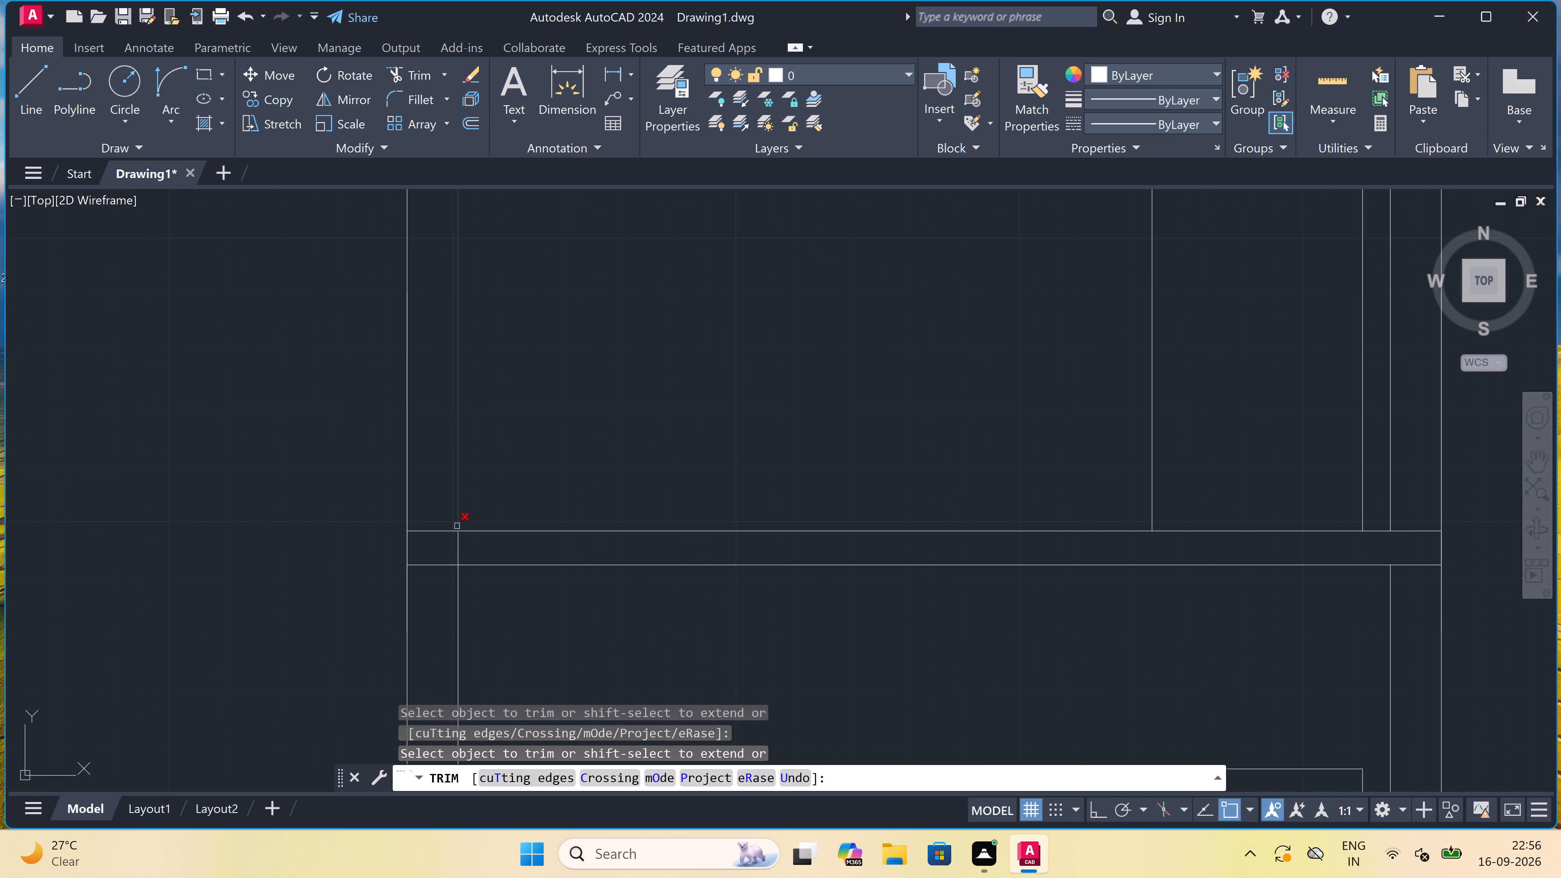
click(444, 555)
double_click(474, 543)
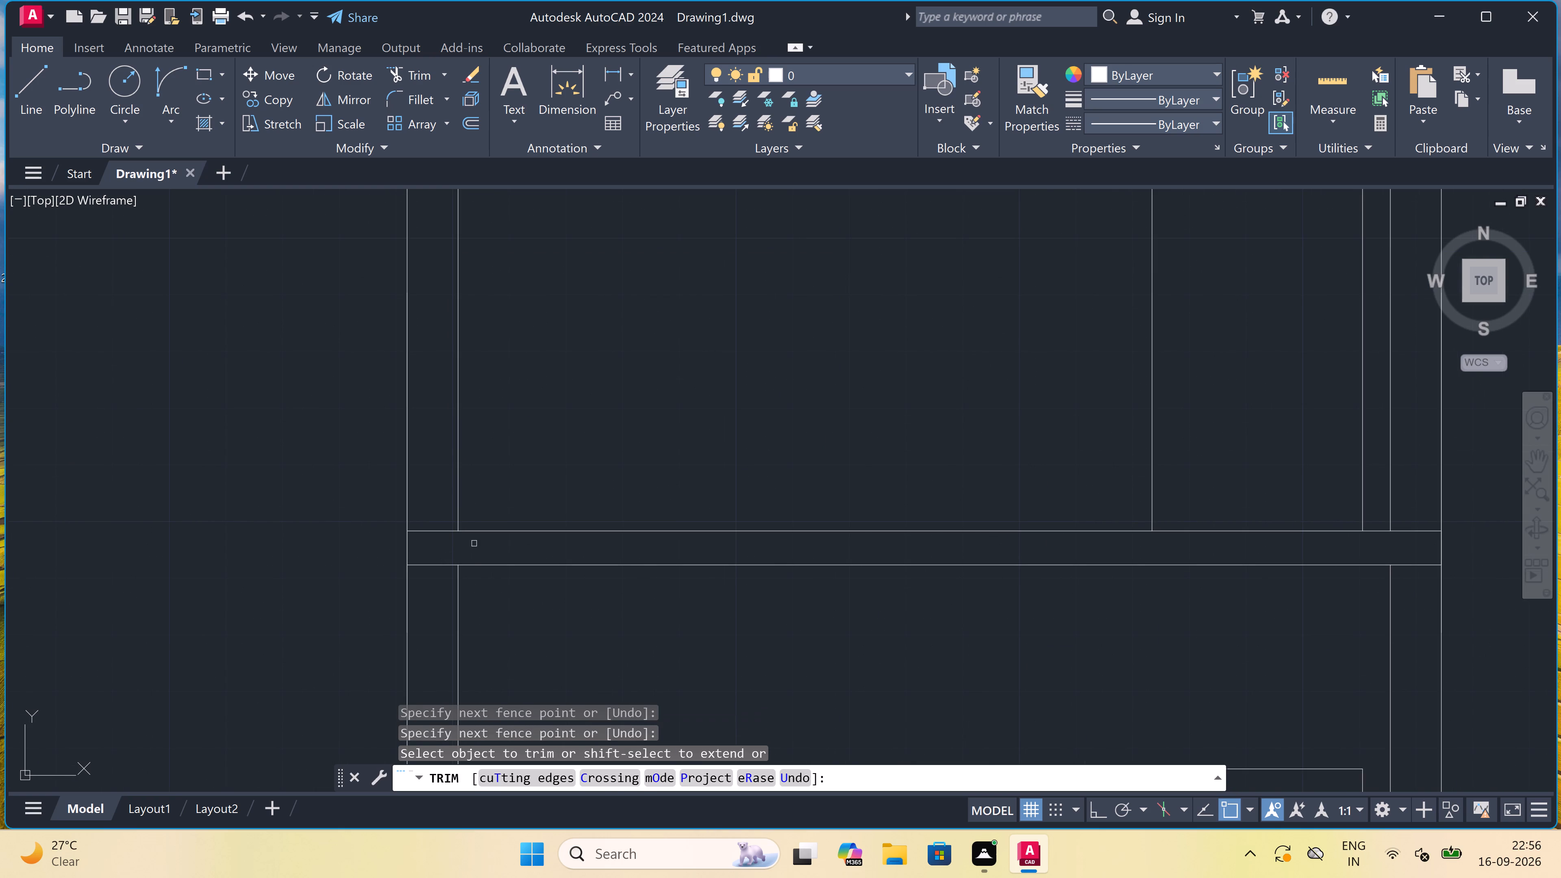
scroll(474, 542, down, 3)
key(Escape)
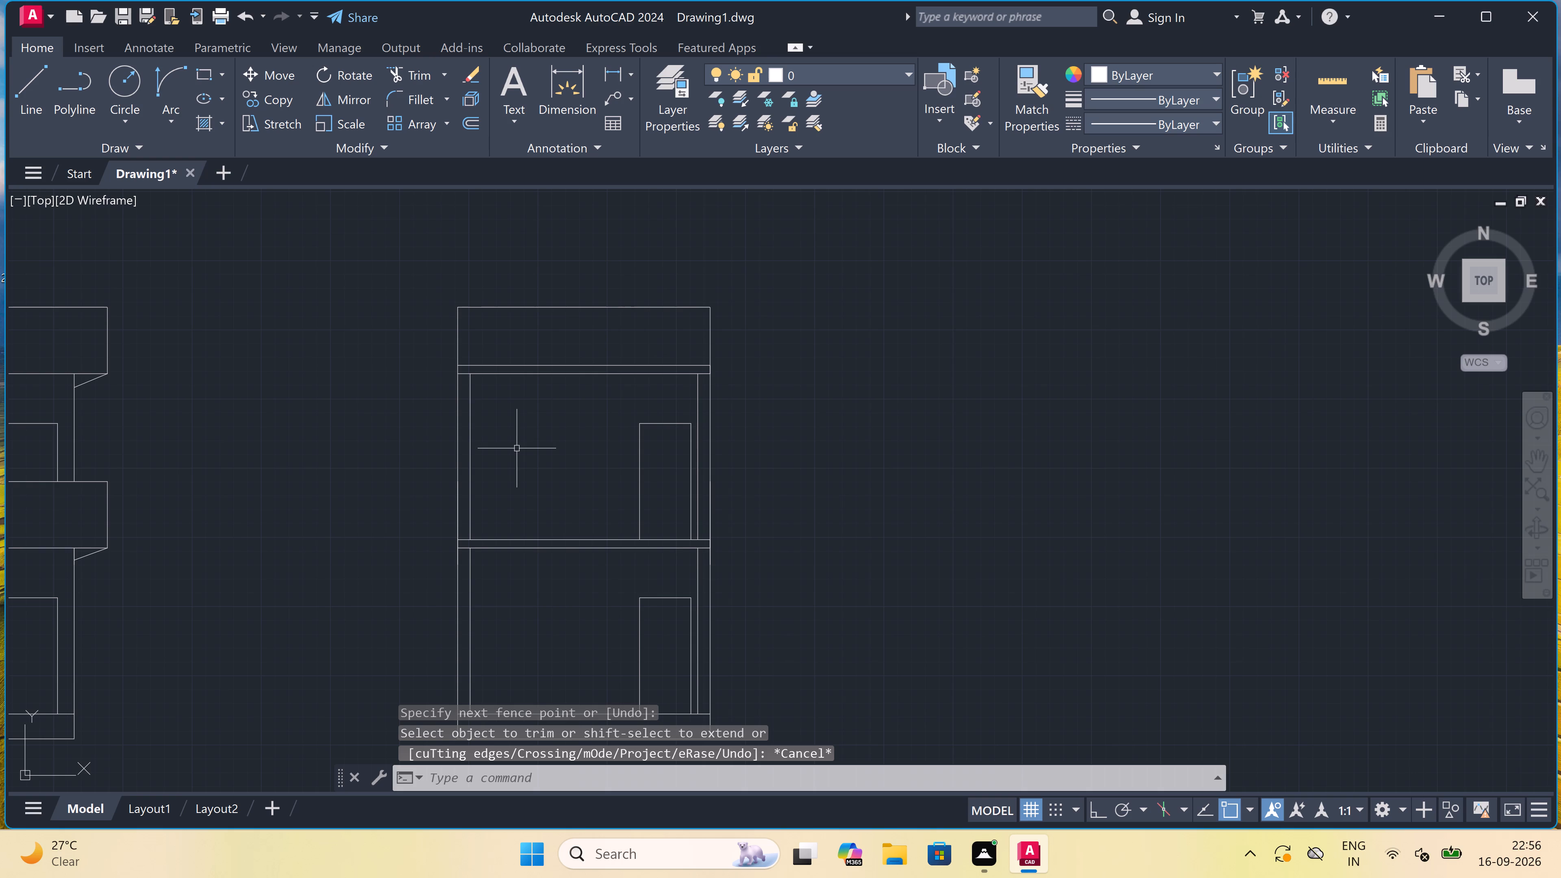
Draw a vertical line near the left end of the right elevation's parapet, from the roof slab's top line to the parapet top.
scroll(445, 321, up, 2)
scroll(462, 291, up, 2)
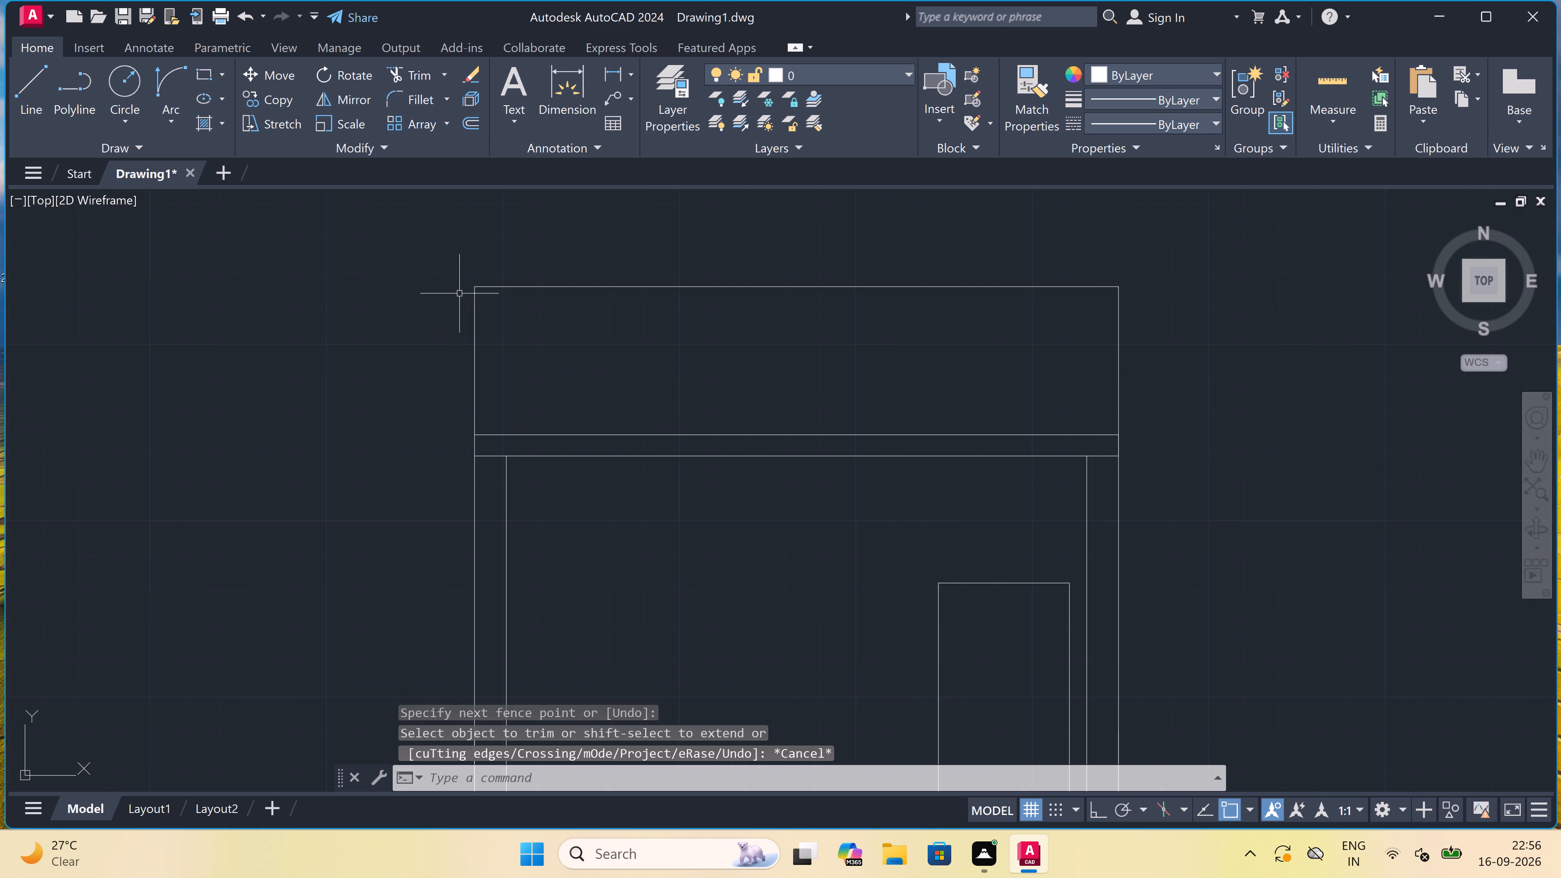
key(l)
key(space)
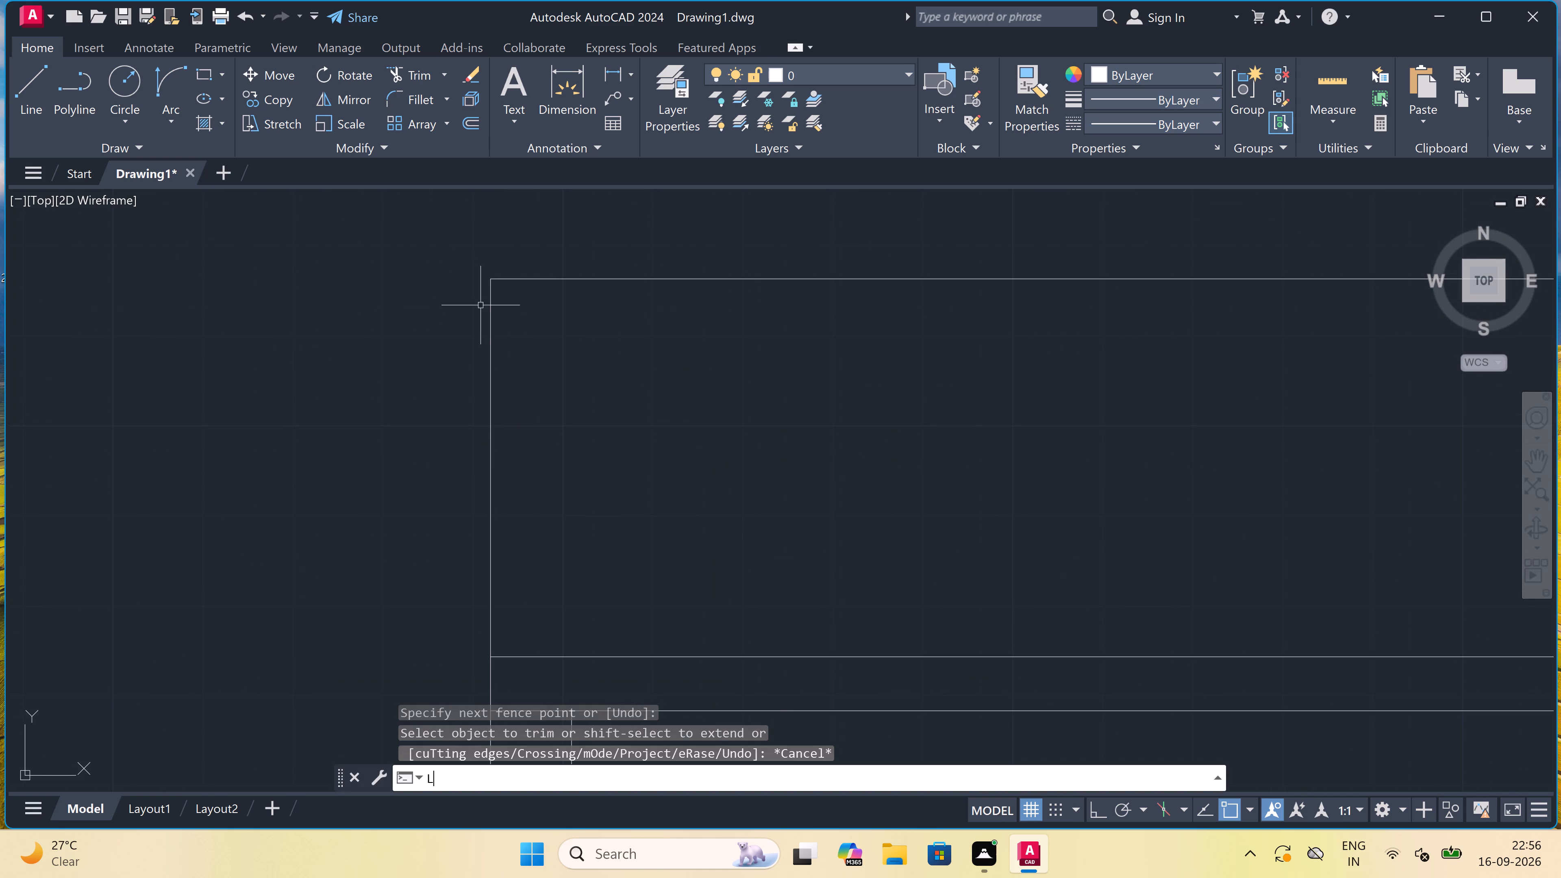
scroll(512, 338, down, 1)
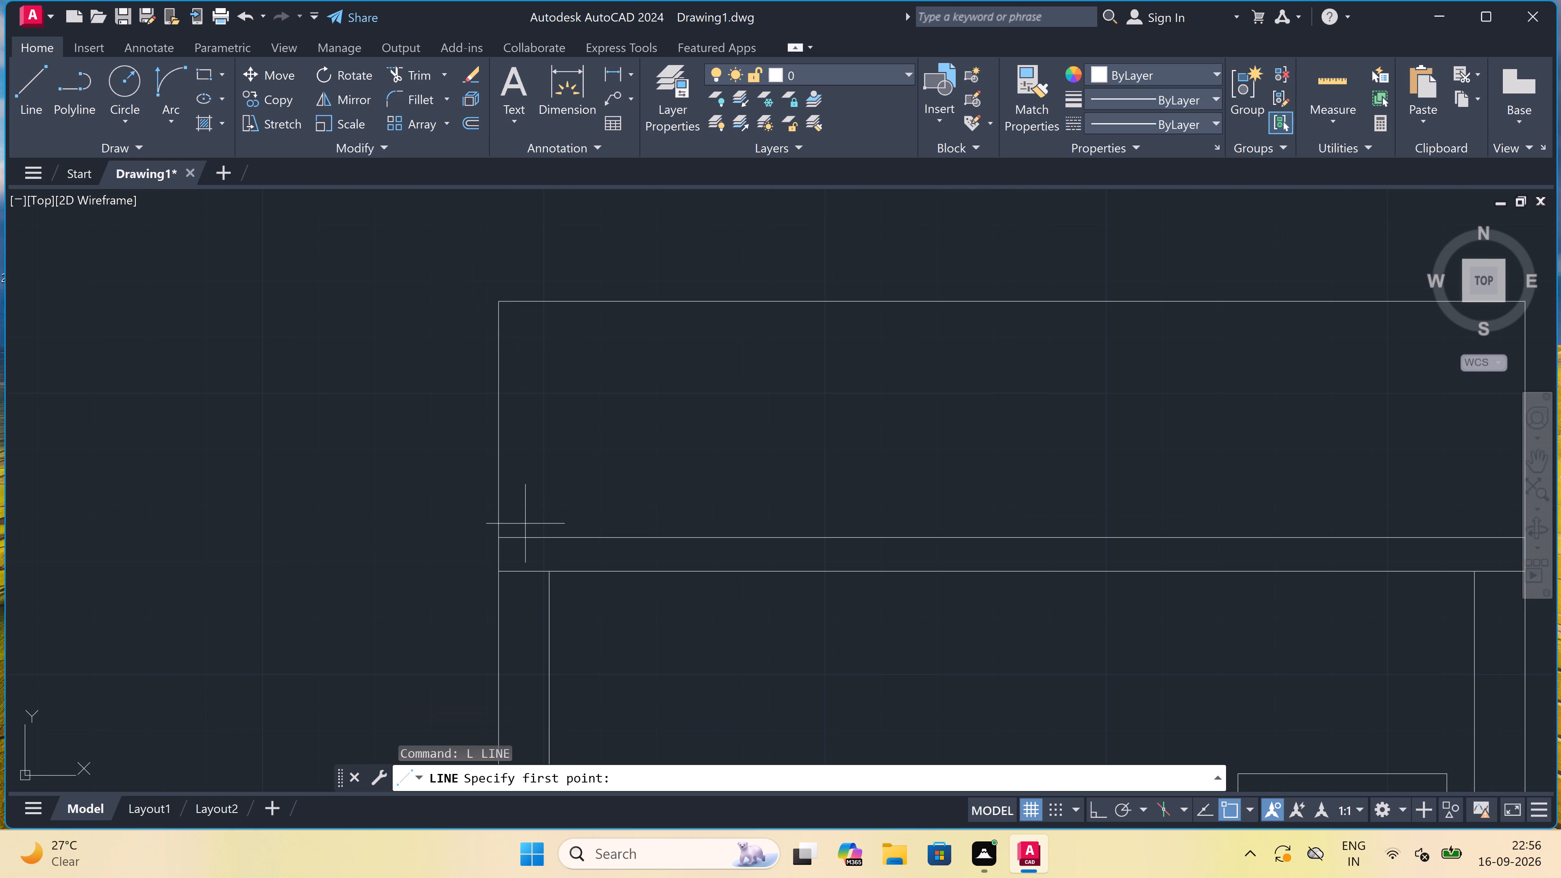
click(521, 535)
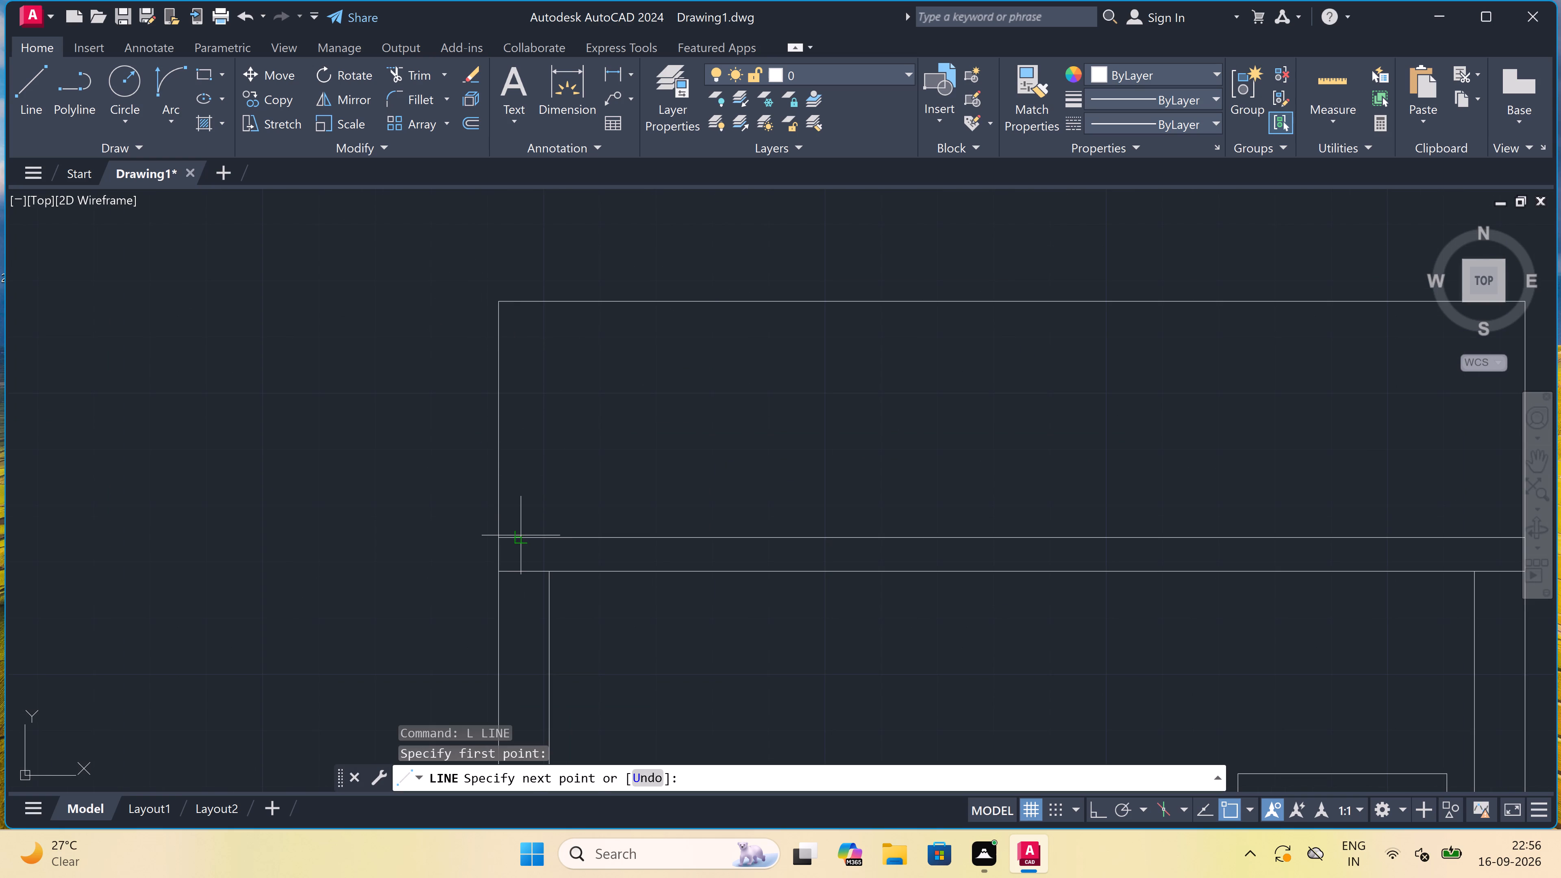
key(F8)
click(516, 300)
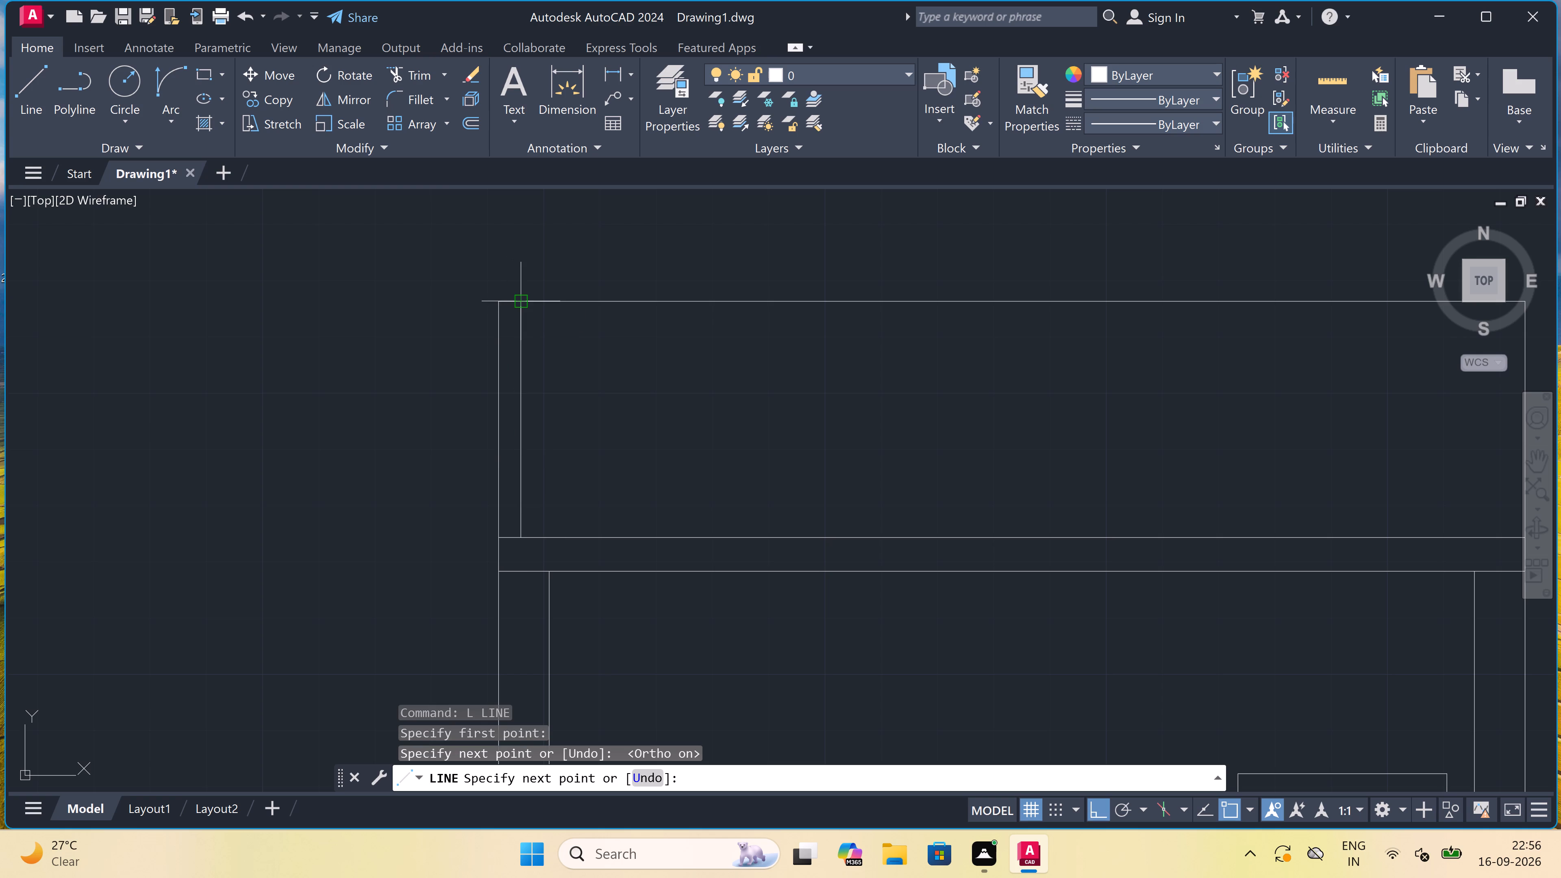
key(Escape)
Draw a vertical line near the right end of the right elevation's parapet, from the roof slab's top line to the parapet top.
scroll(513, 300, down, 3)
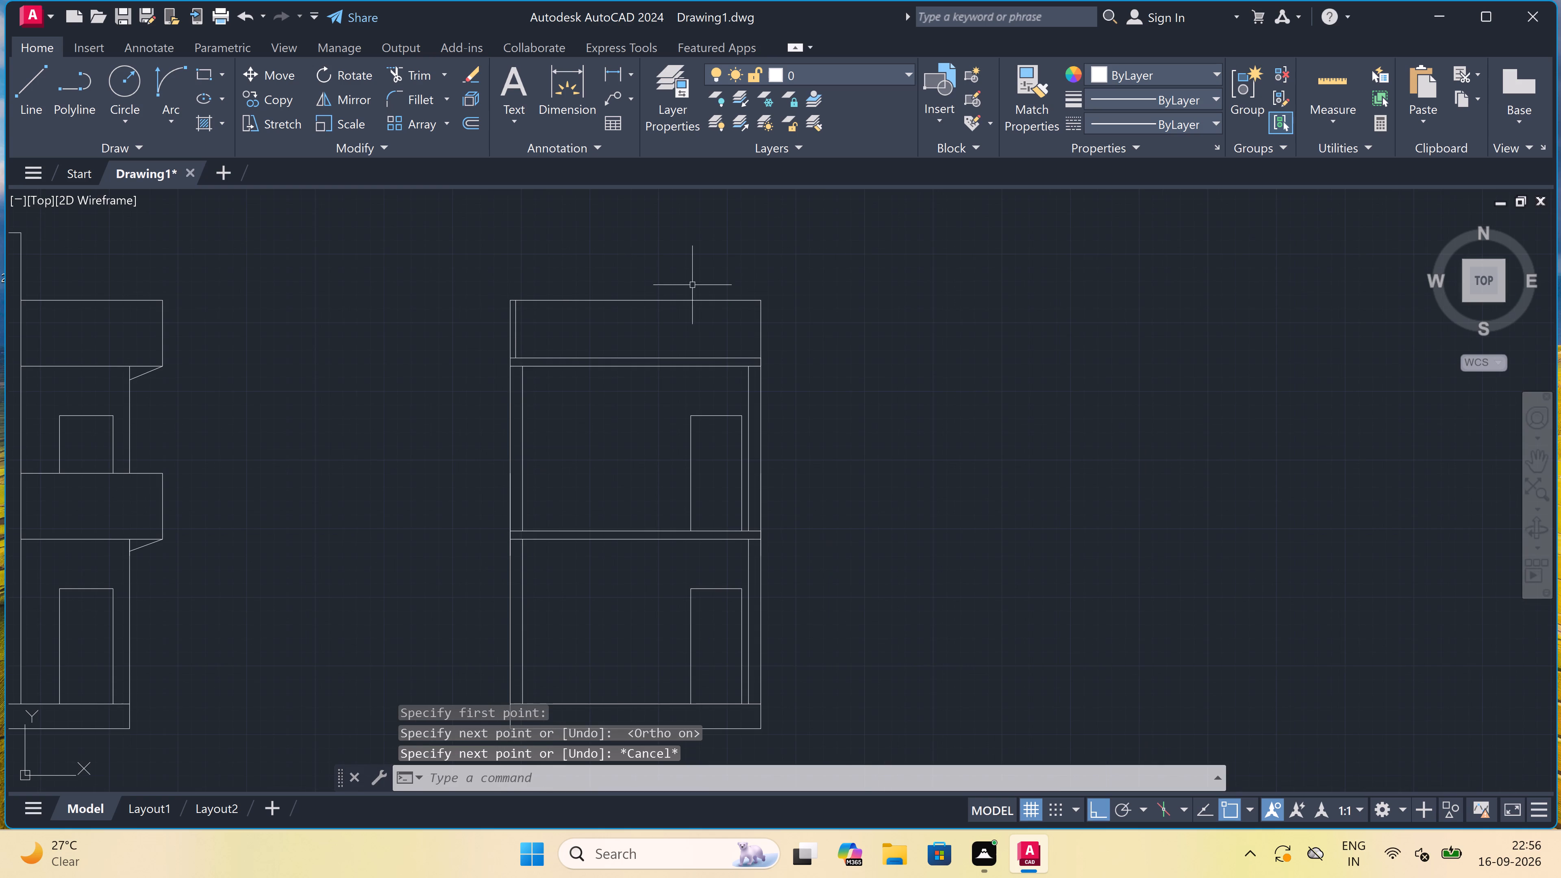
scroll(699, 290, up, 3)
key(space)
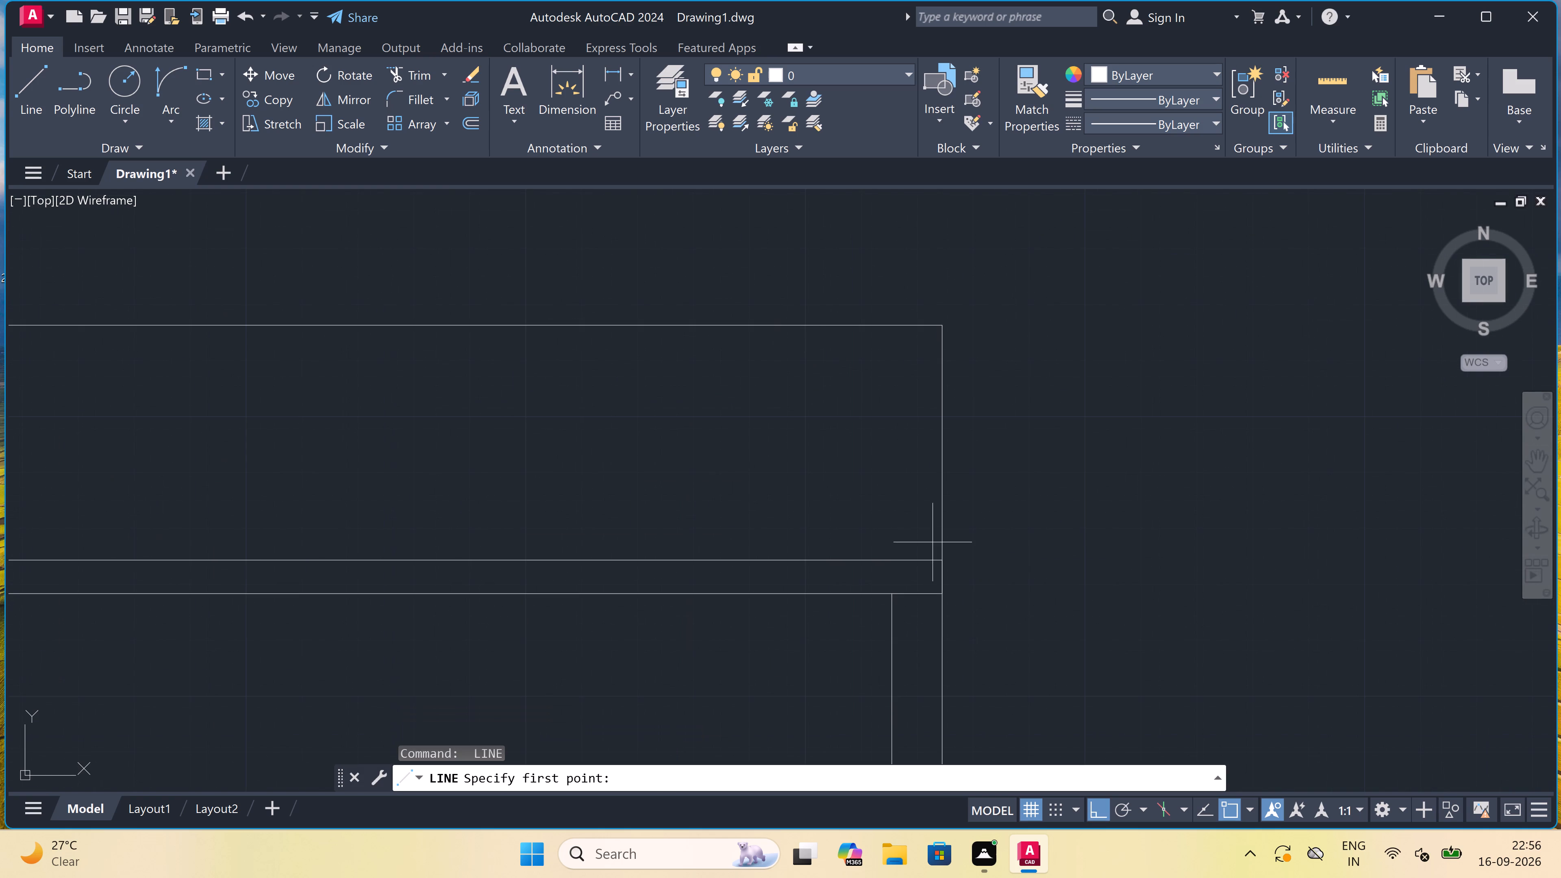
click(911, 562)
drag(911, 562, 910, 557)
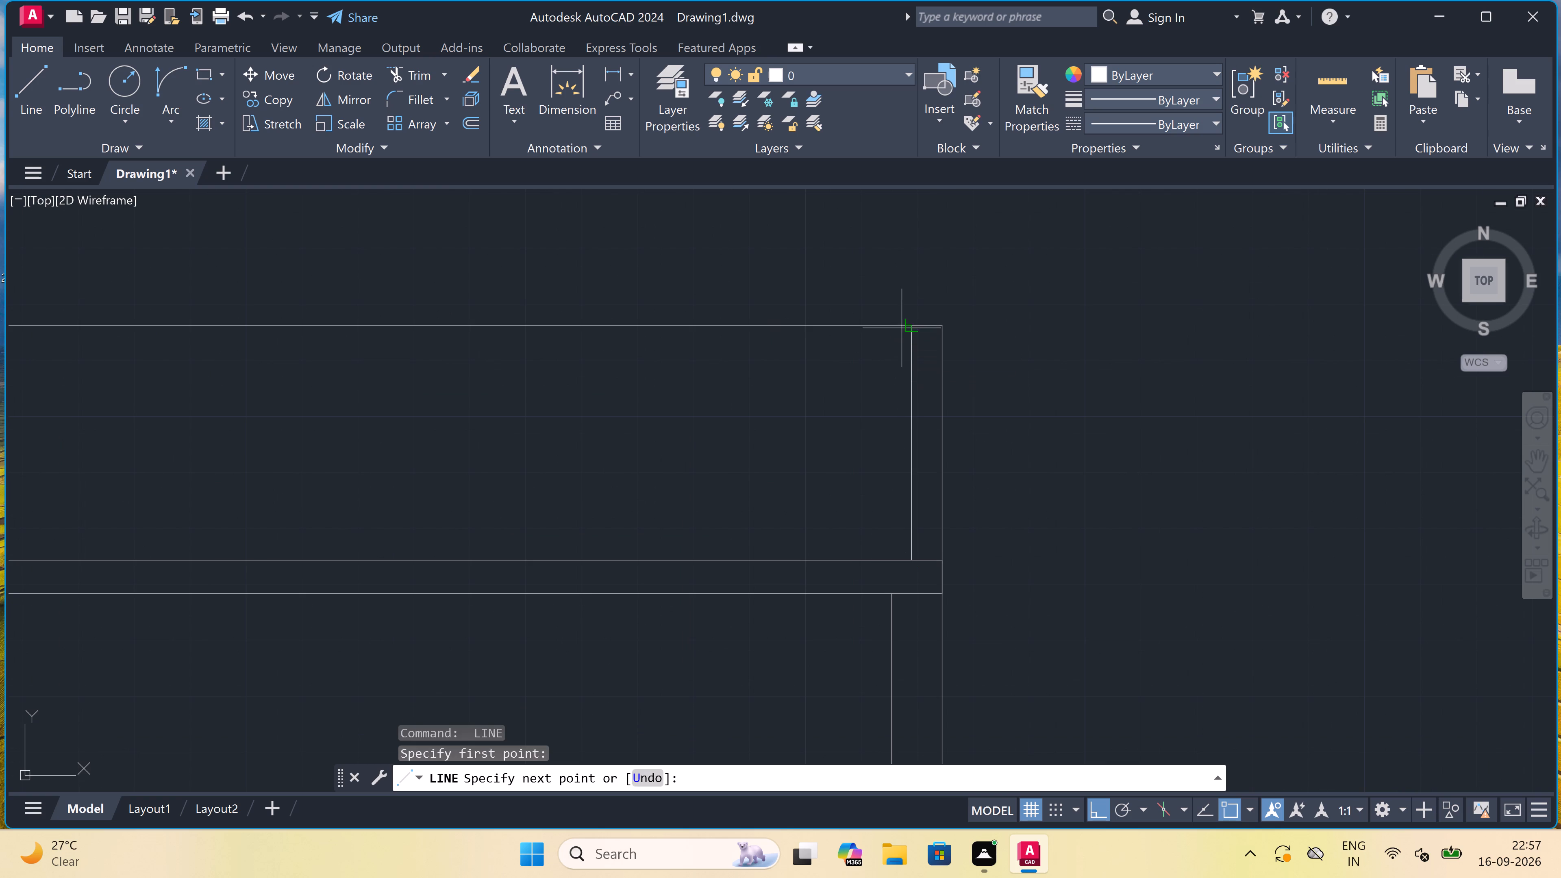
click(906, 322)
key(Escape)
Add the multiline text label ELEVATION below the left elevation drawing.
scroll(683, 315, down, 5)
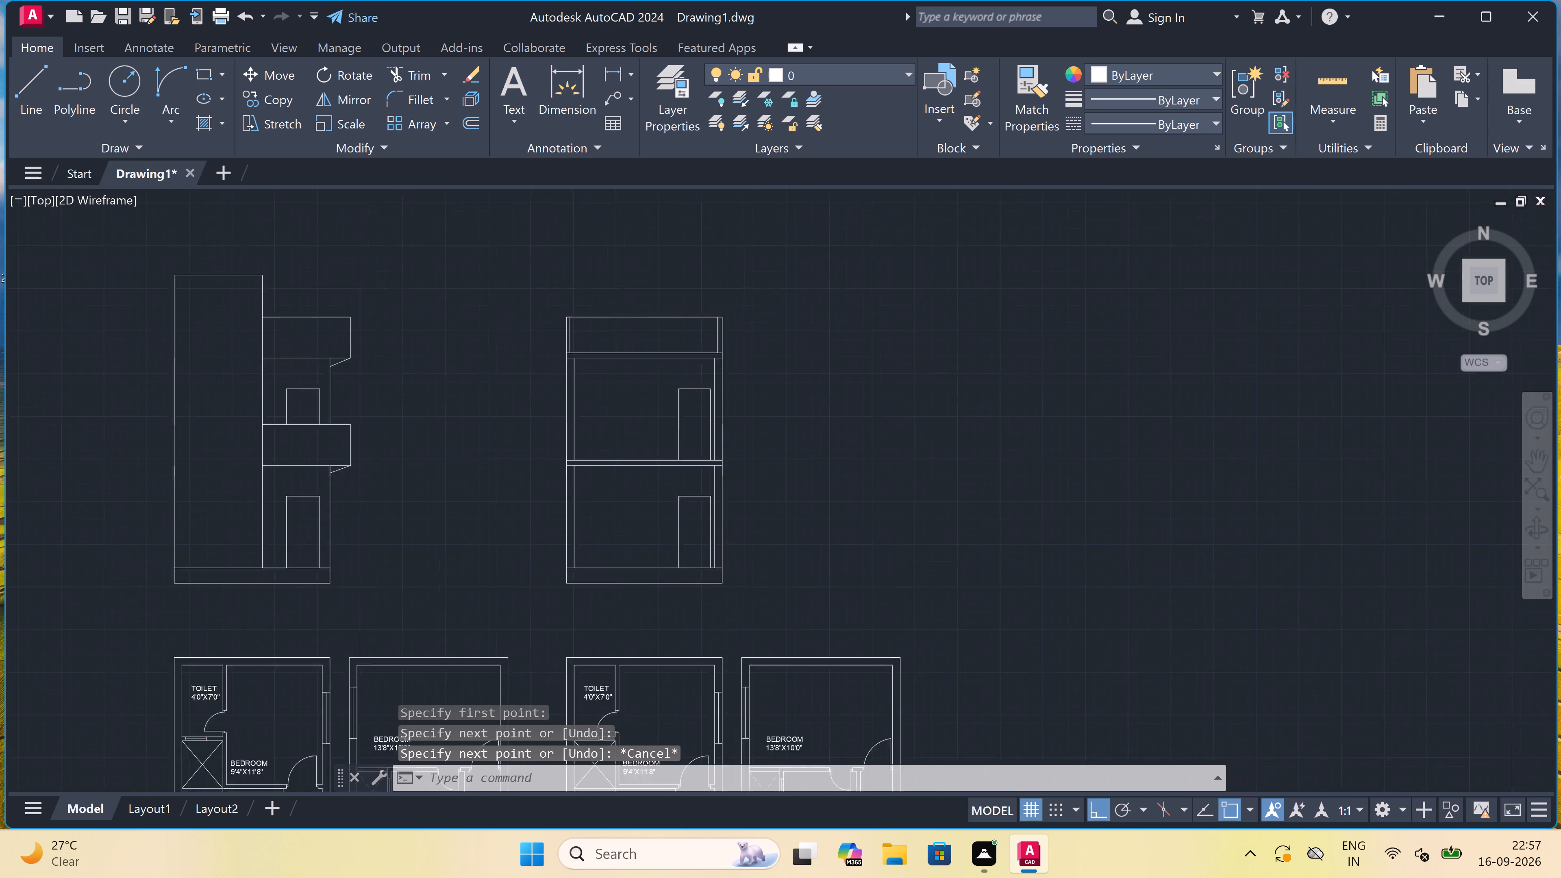
scroll(685, 391, down, 1)
scroll(504, 446, up, 3)
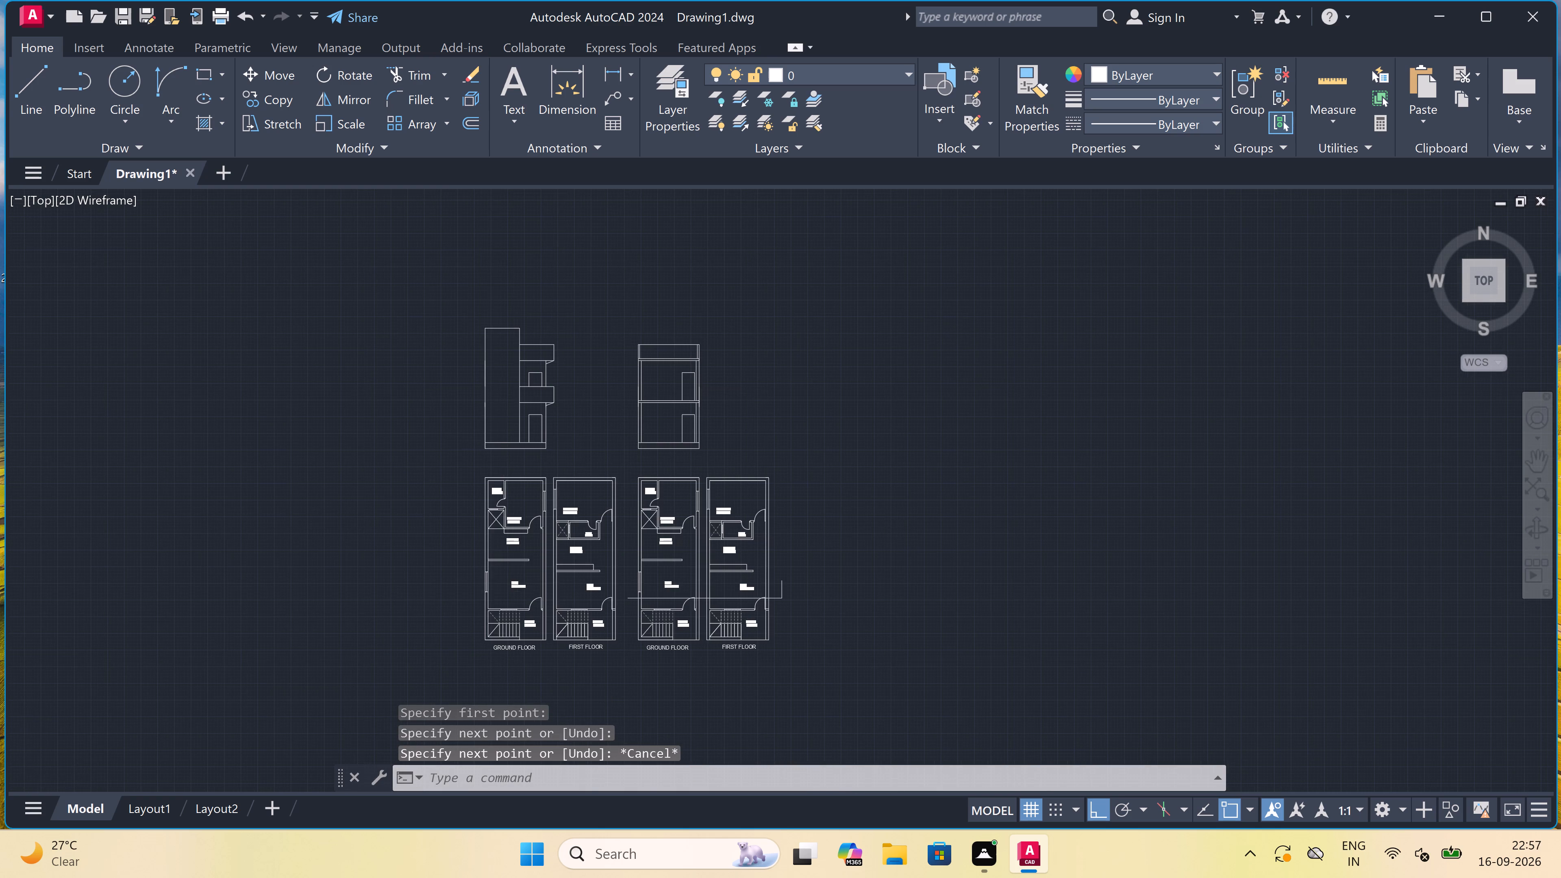
scroll(539, 461, up, 2)
text(MT)
key(space)
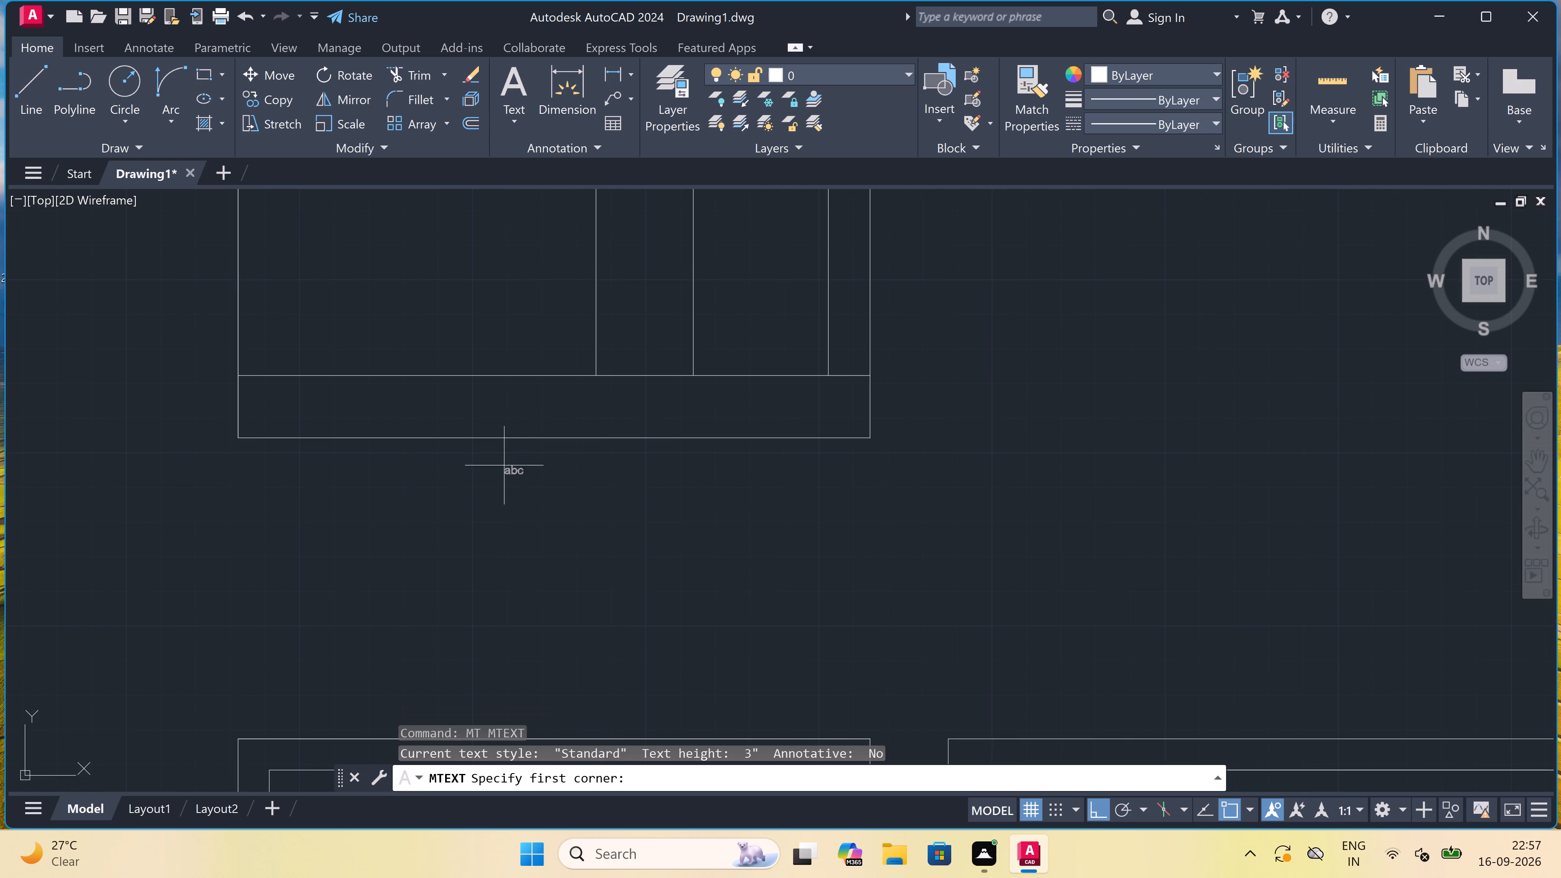
drag(360, 515, 368, 518)
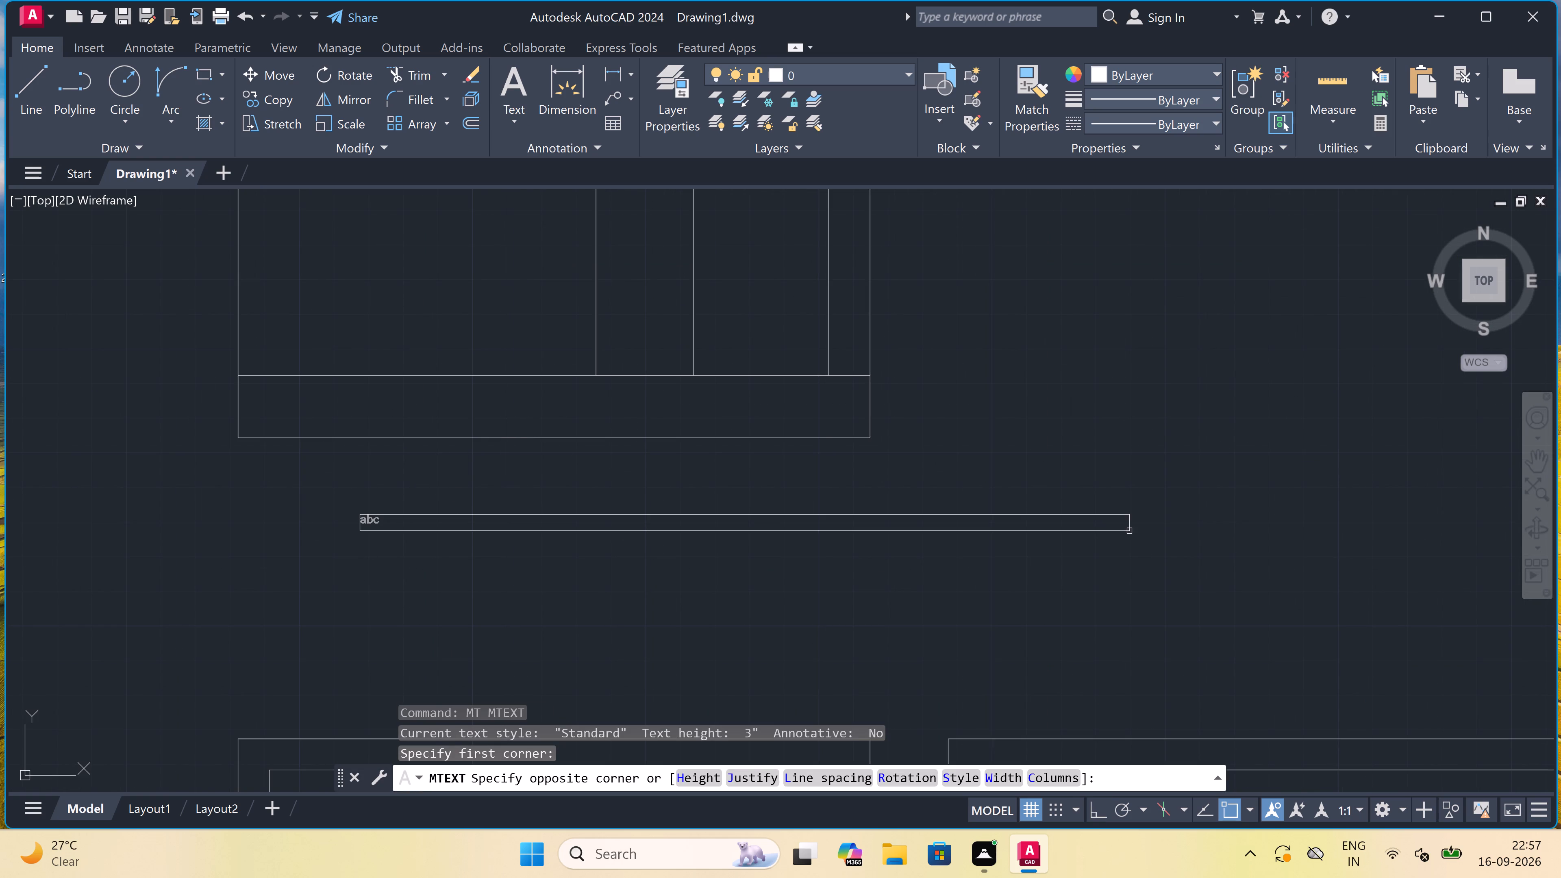
click(1187, 529)
text(ELEVATION)
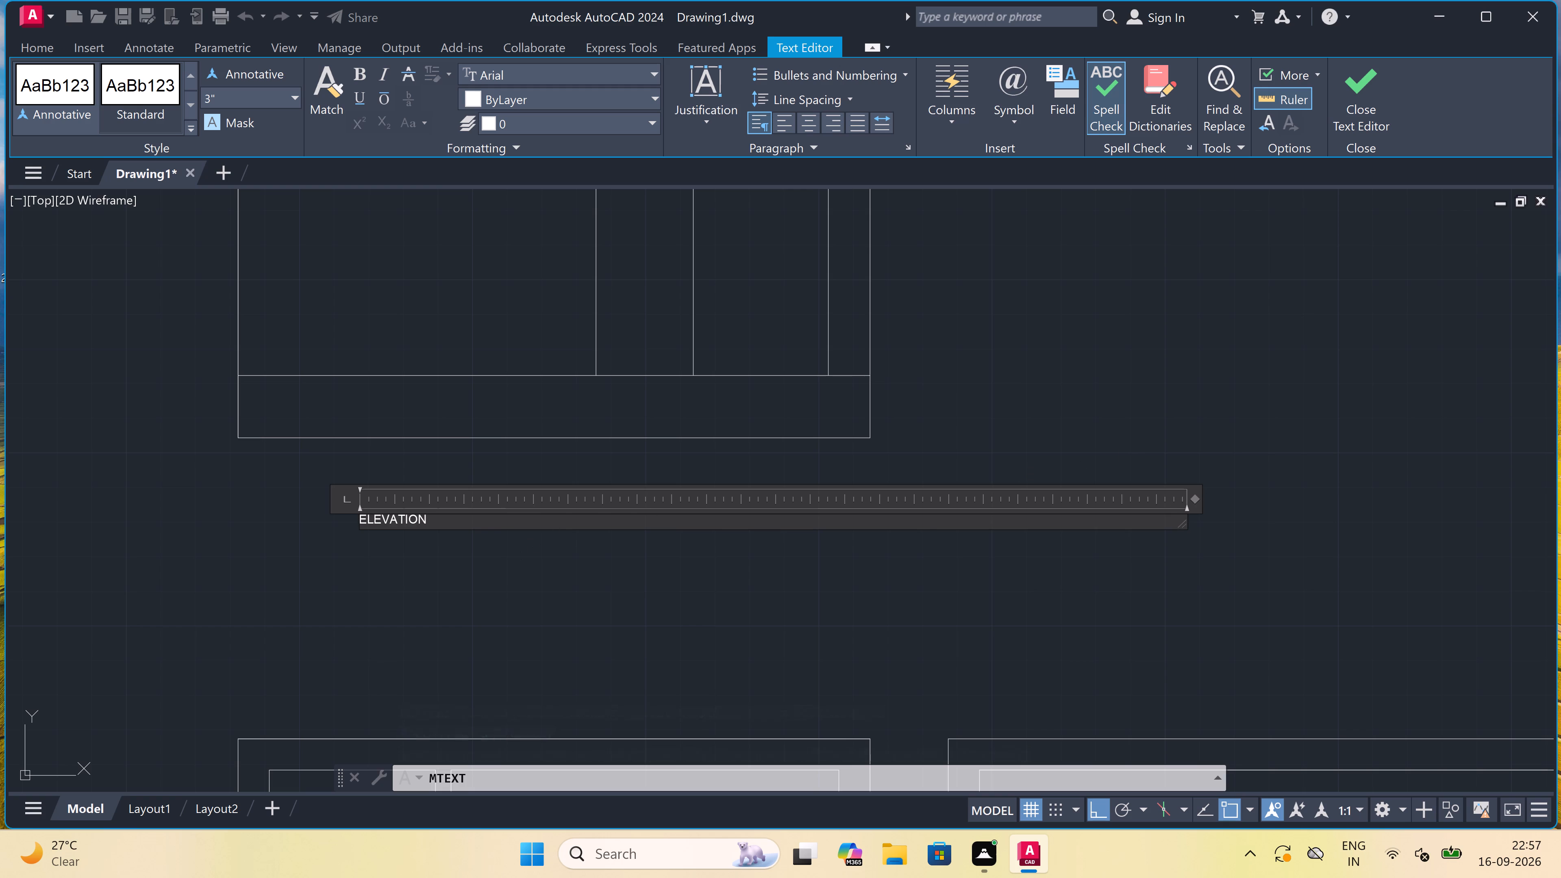
click(514, 552)
Add the multiline text label SECTION below the right-hand two-storey drawing.
scroll(514, 550, down, 5)
scroll(620, 541, down, 3)
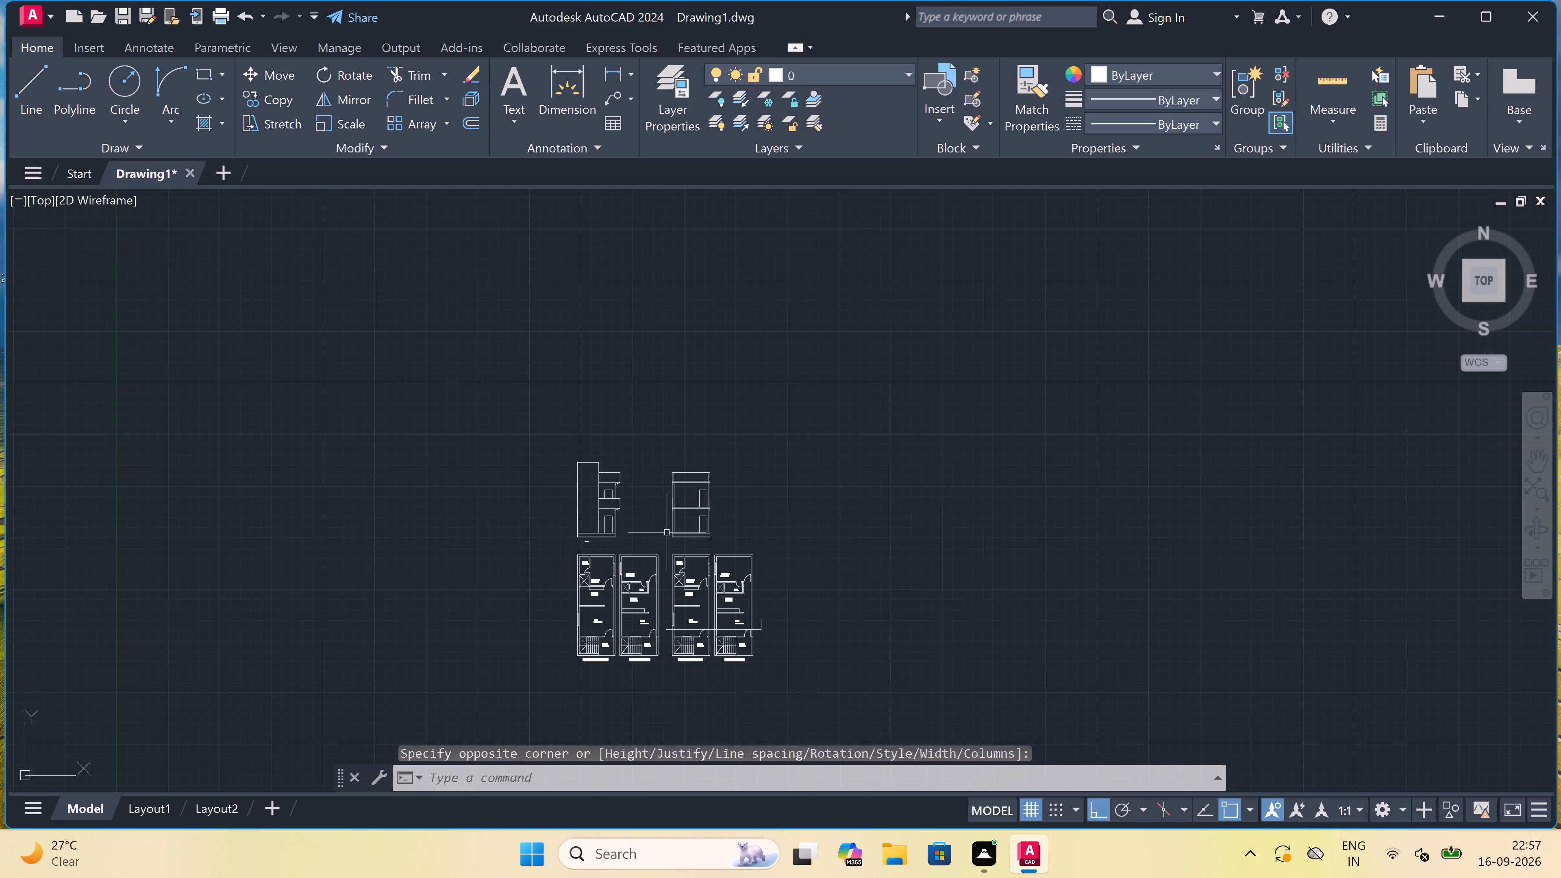
scroll(733, 539, up, 4)
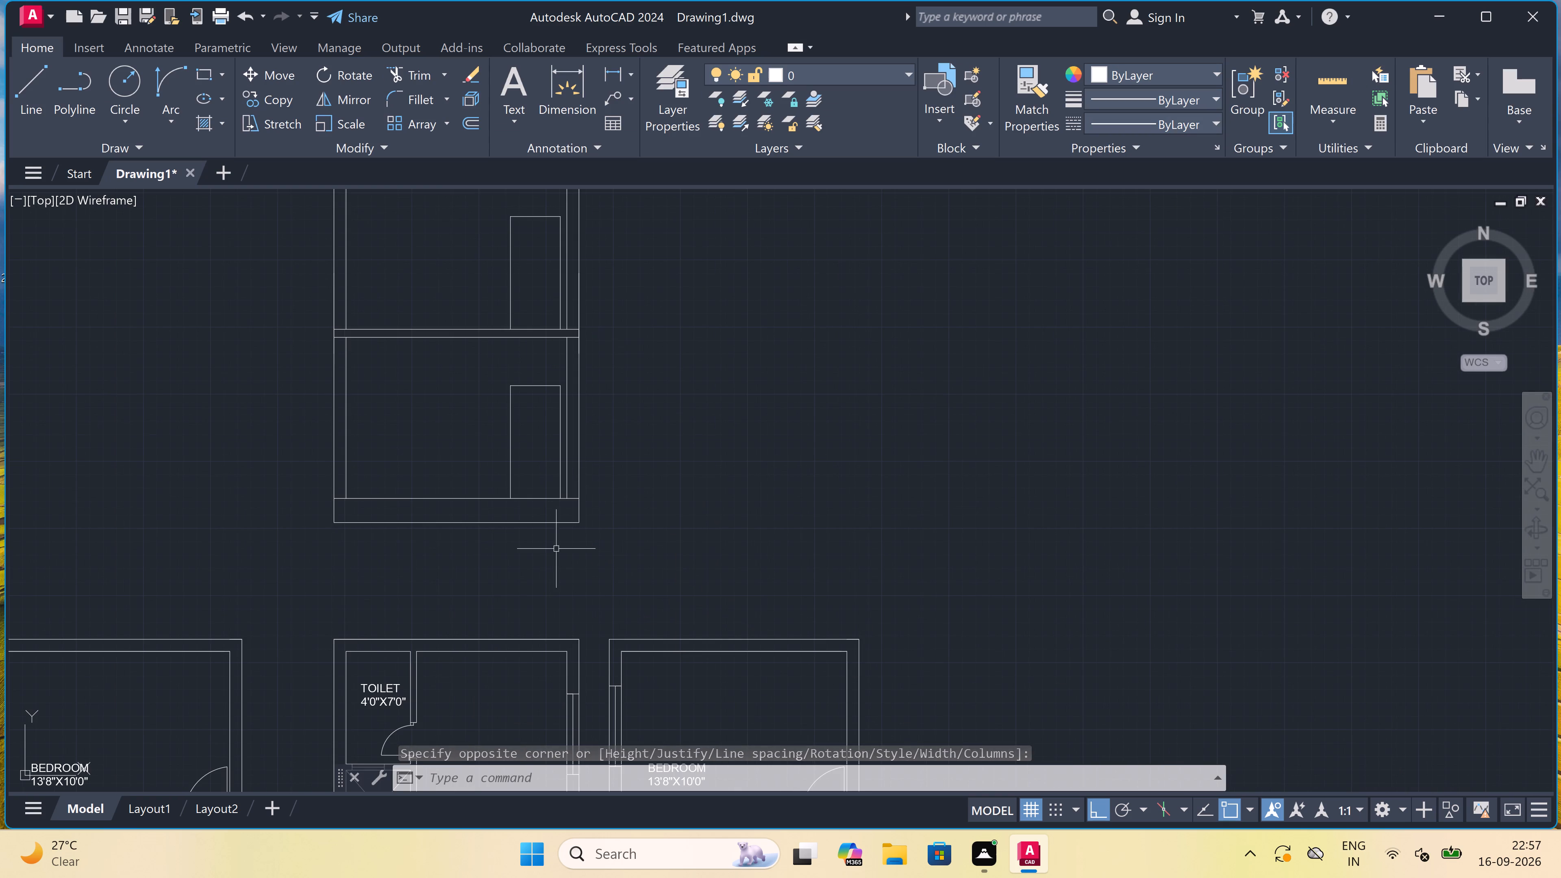
key(space)
click(368, 567)
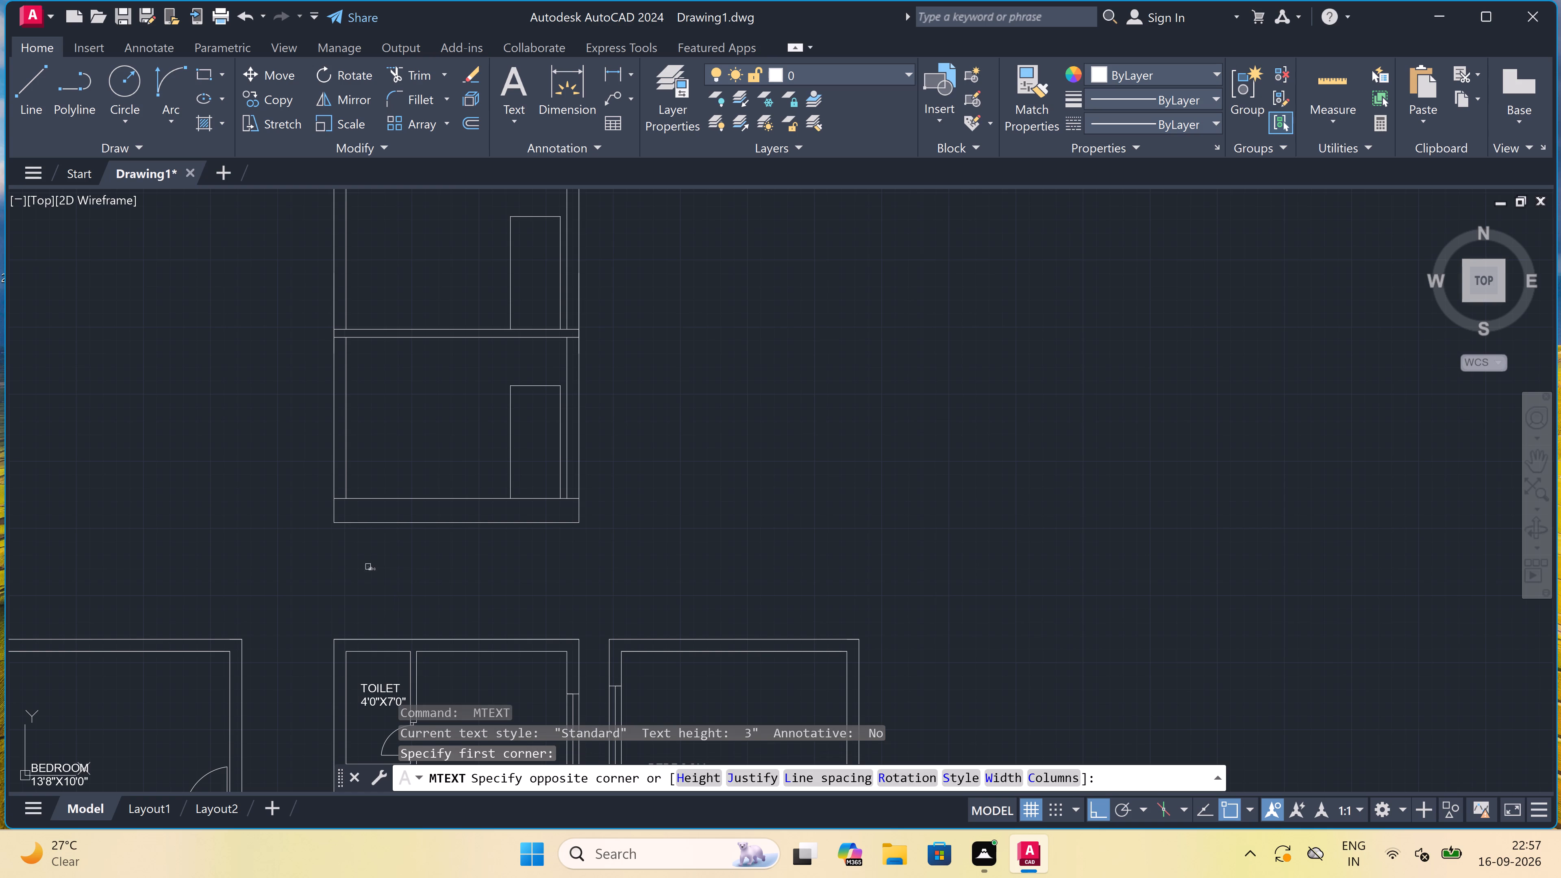
click(913, 550)
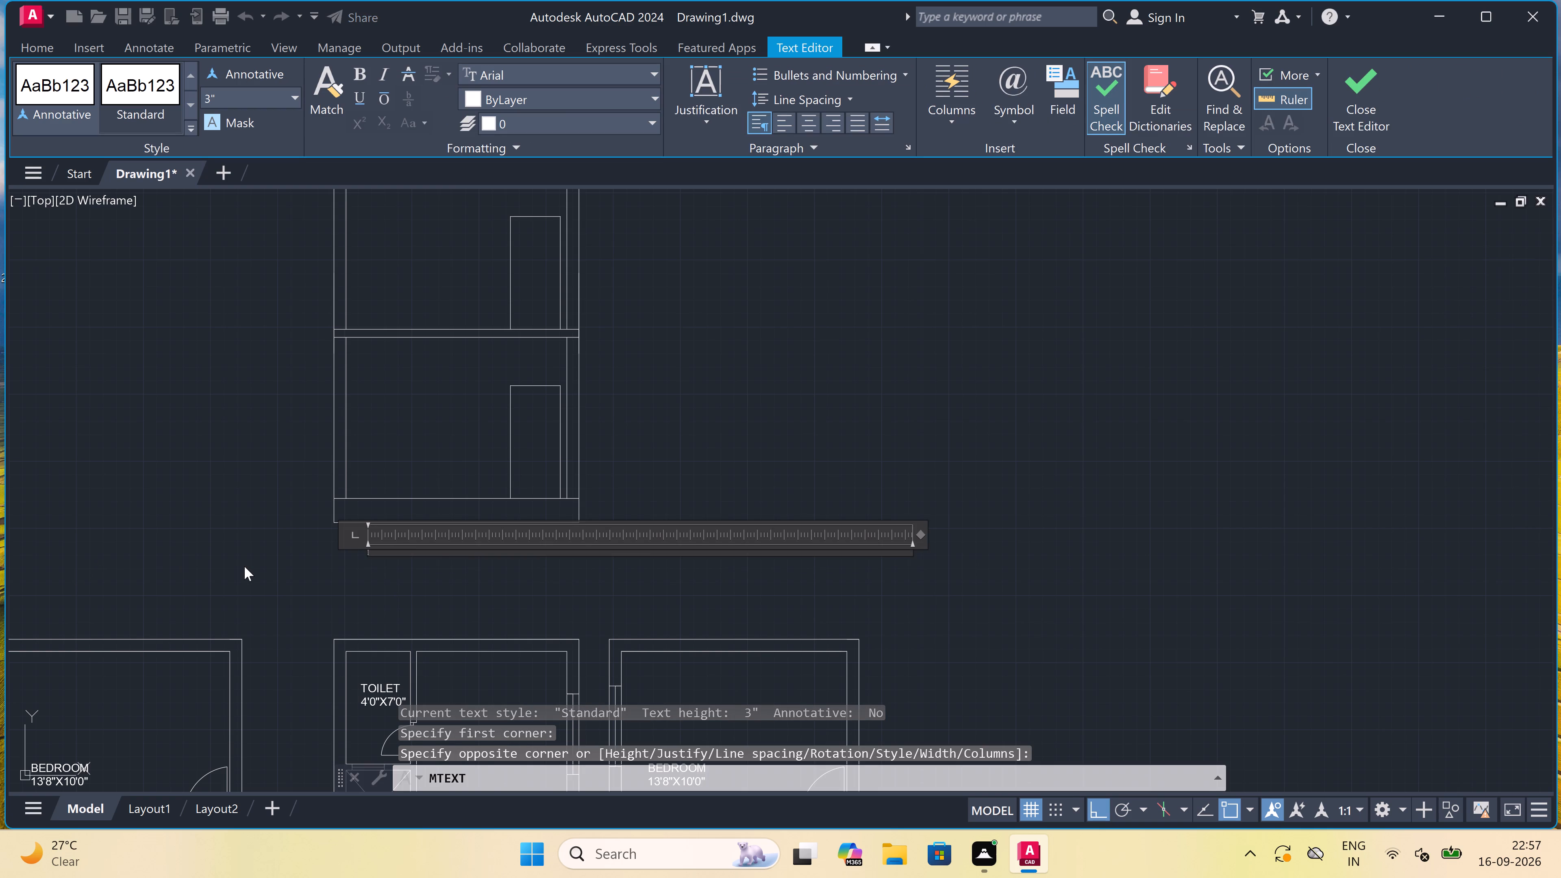
scroll(244, 566, up, 2)
text(SECTION)
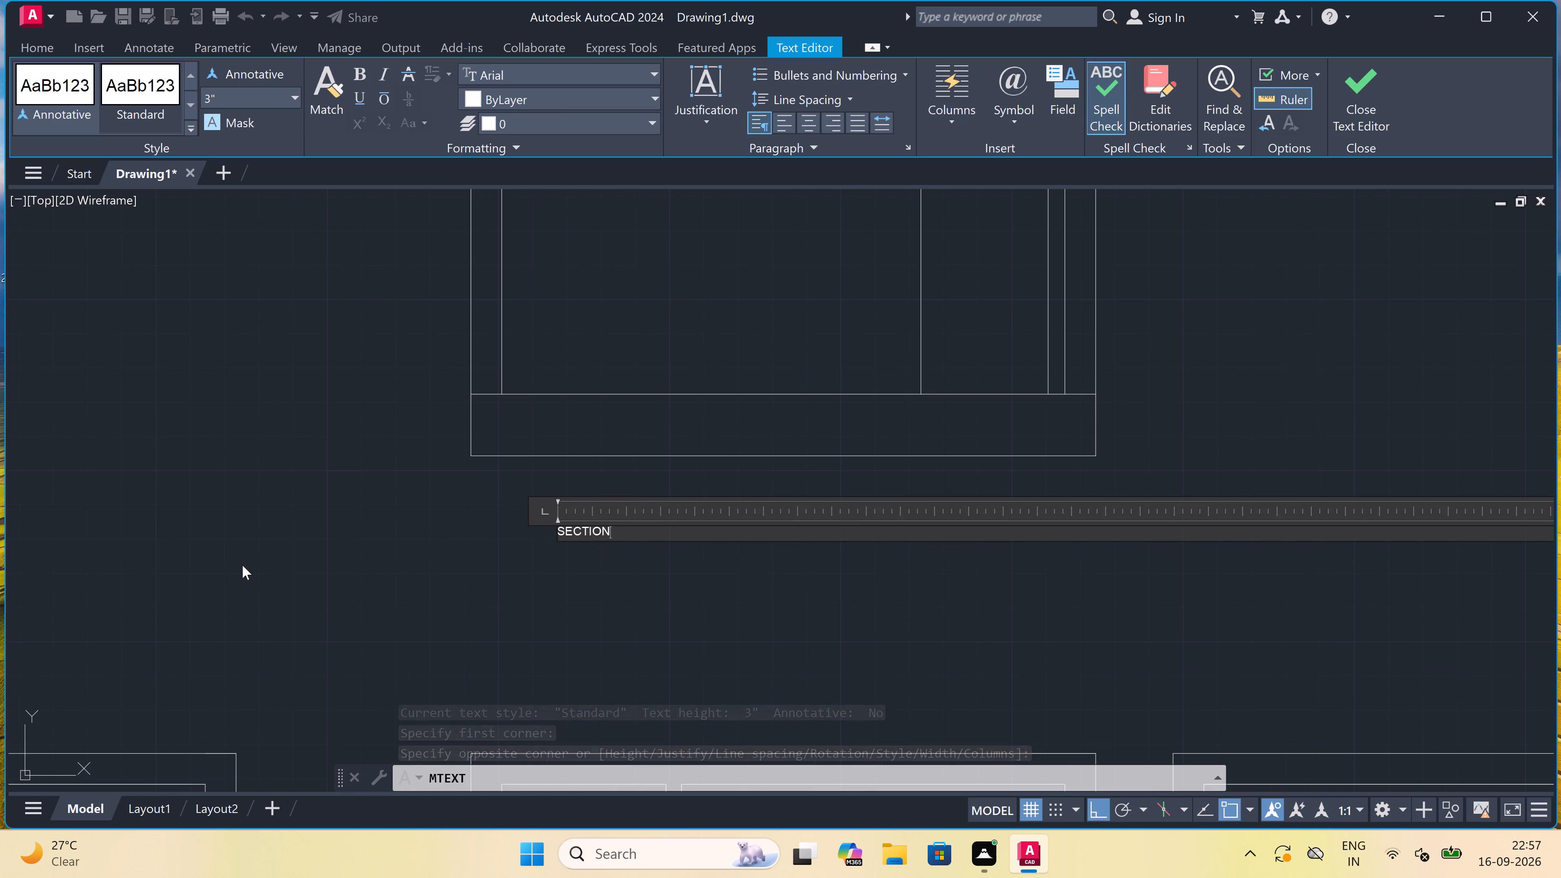
click(241, 564)
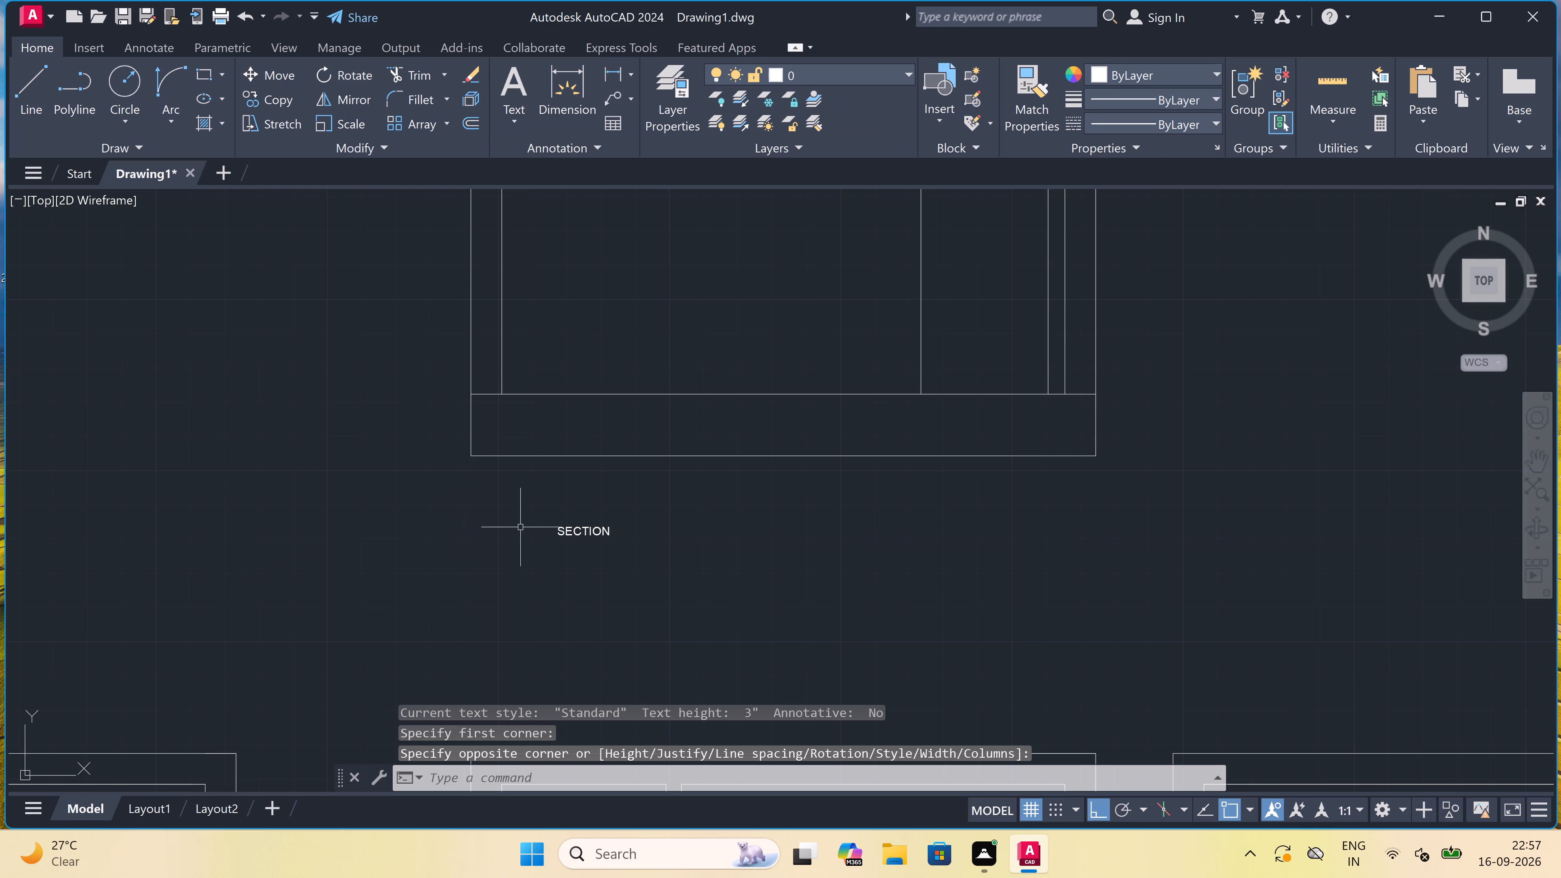
Set the text height of both the ELEVATION and SECTION labels to 11".
click(562, 527)
scroll(563, 528, down, 3)
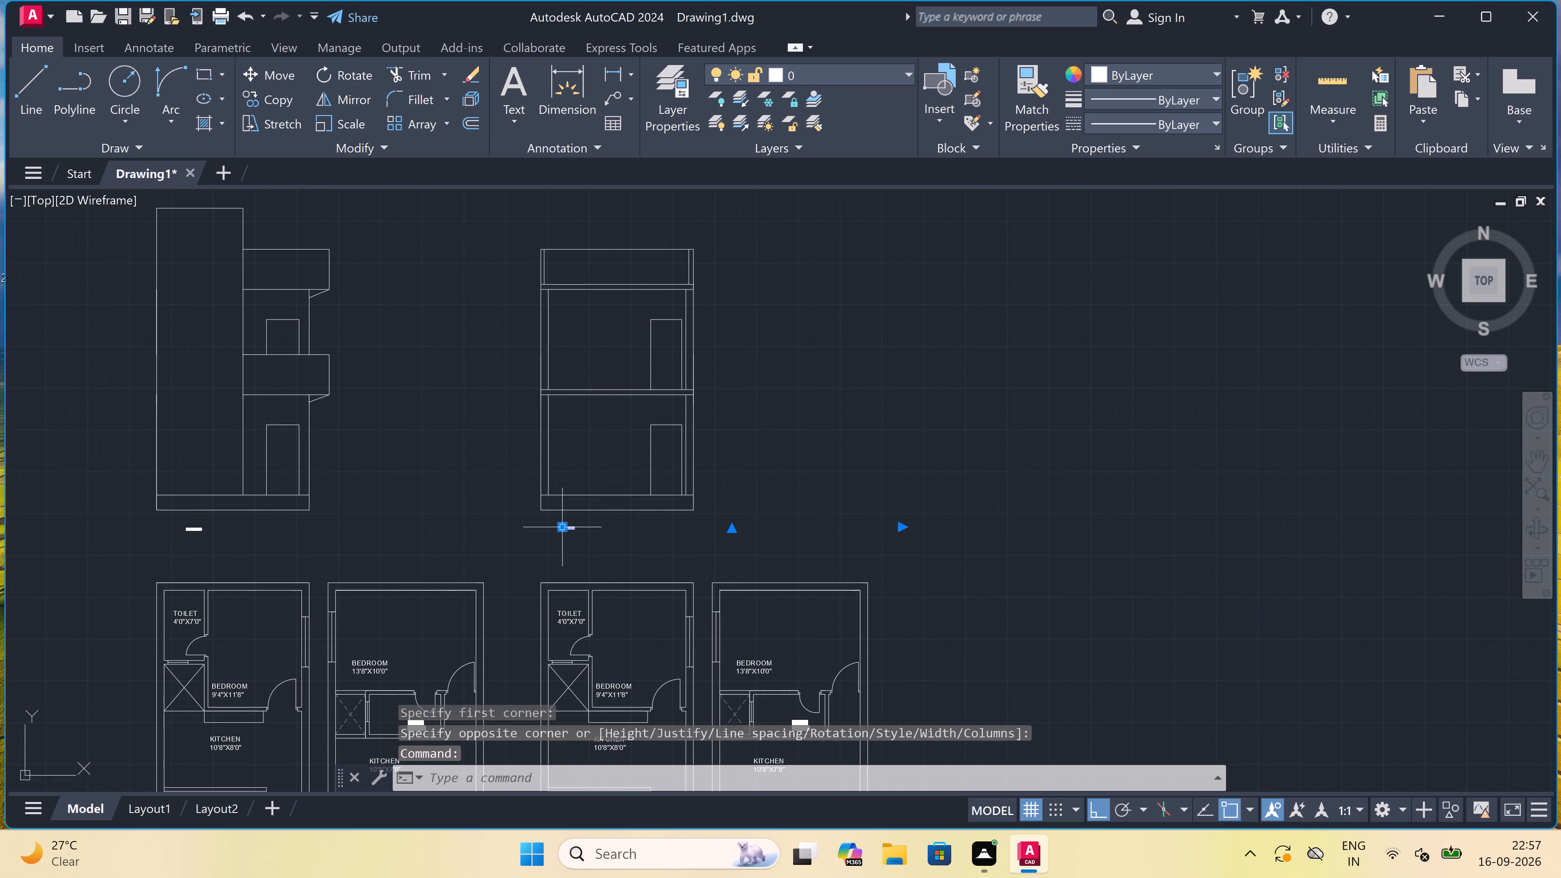
scroll(435, 530, down, 1)
scroll(269, 507, up, 2)
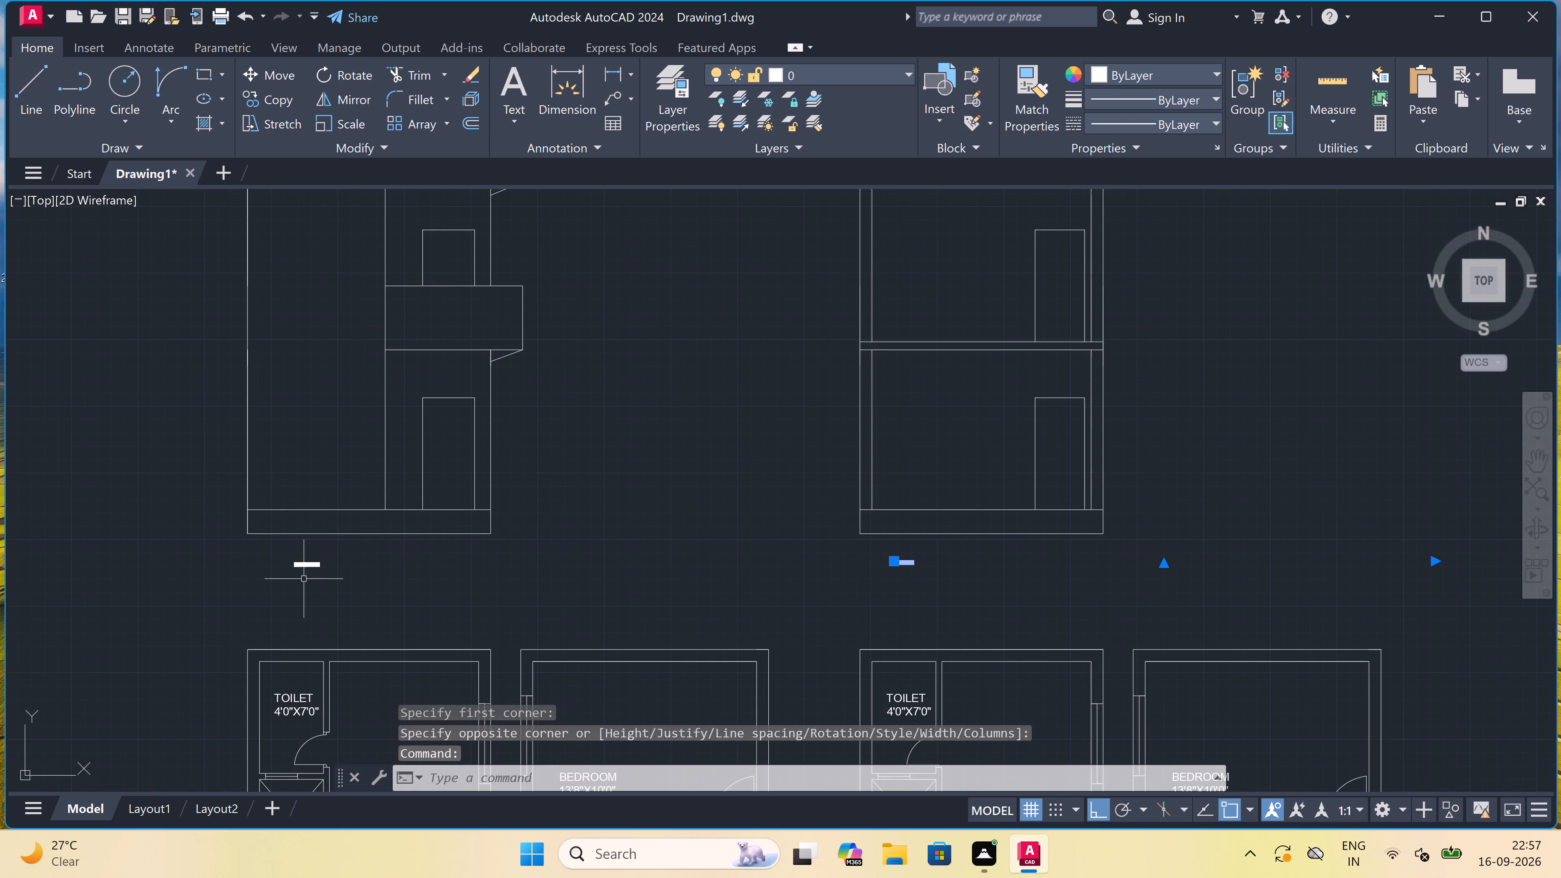
click(302, 561)
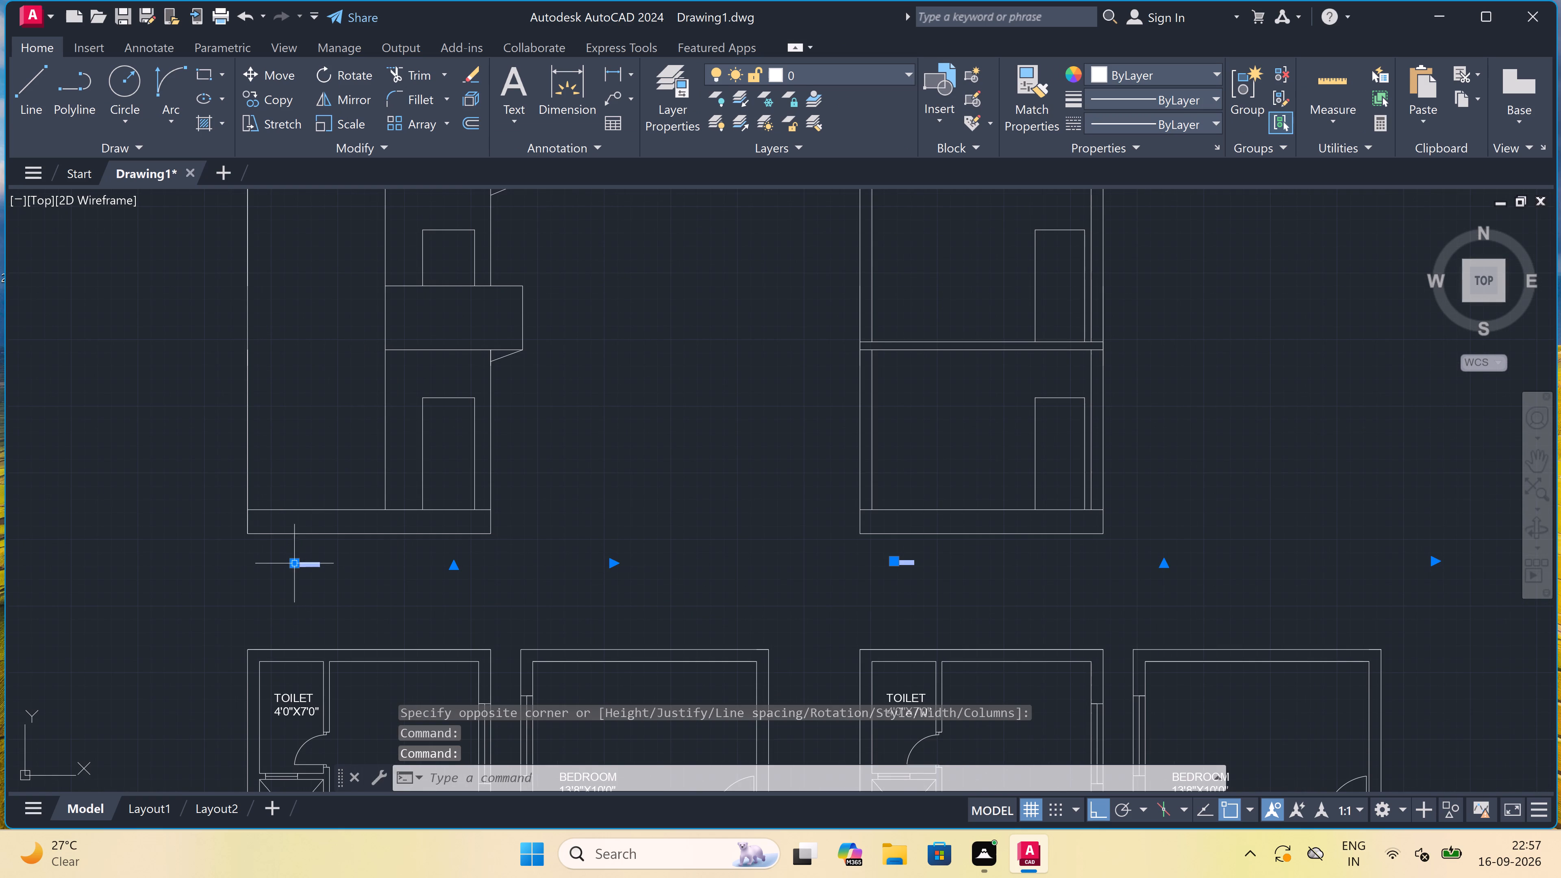
right_click(117, 295)
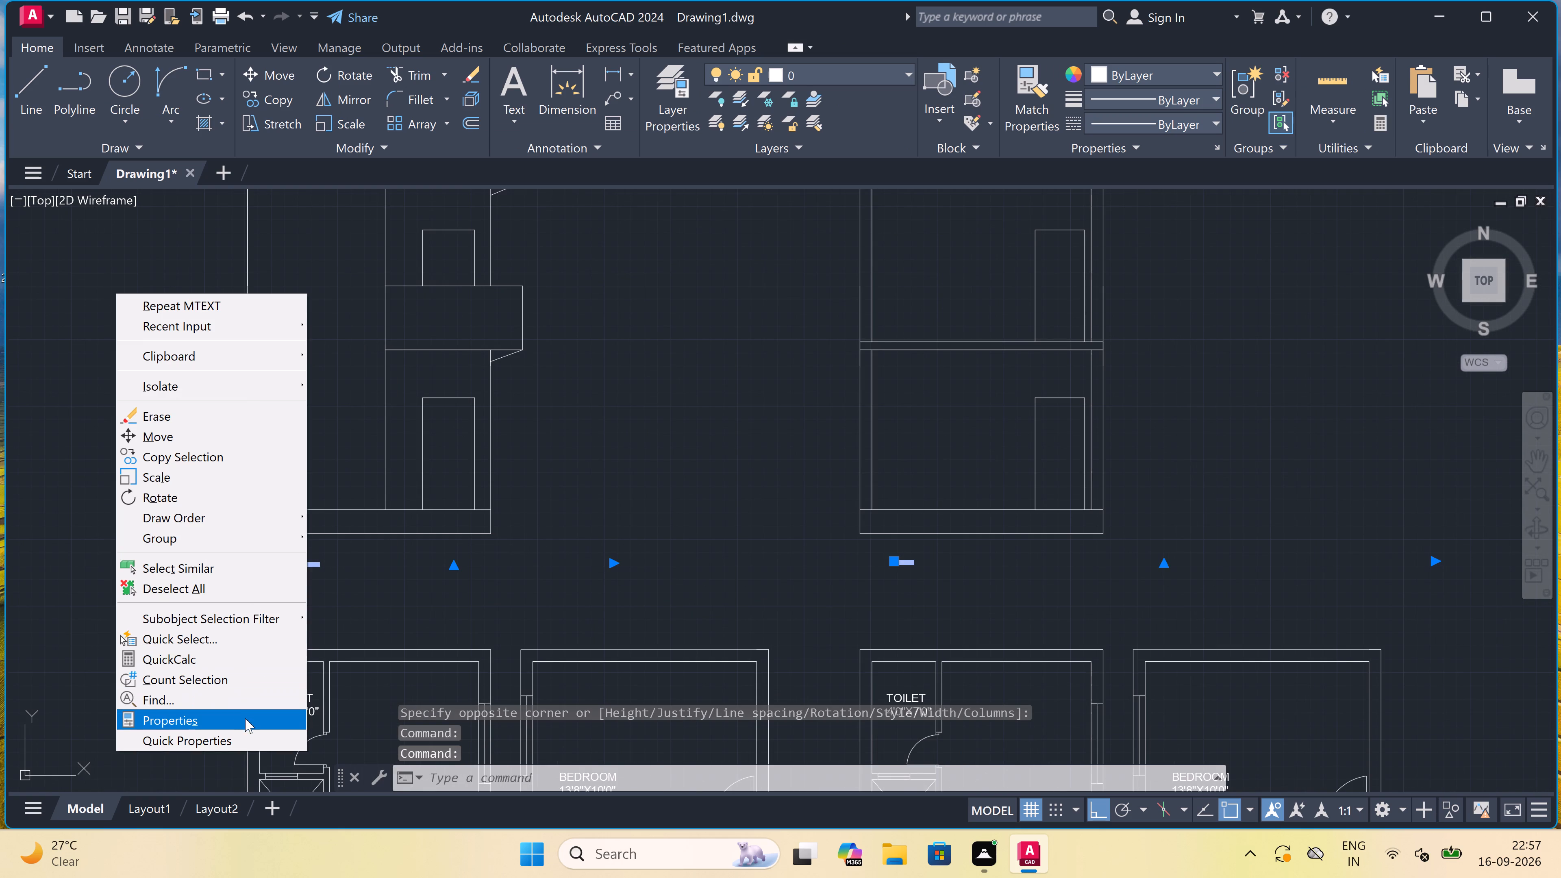
click(235, 720)
click(183, 468)
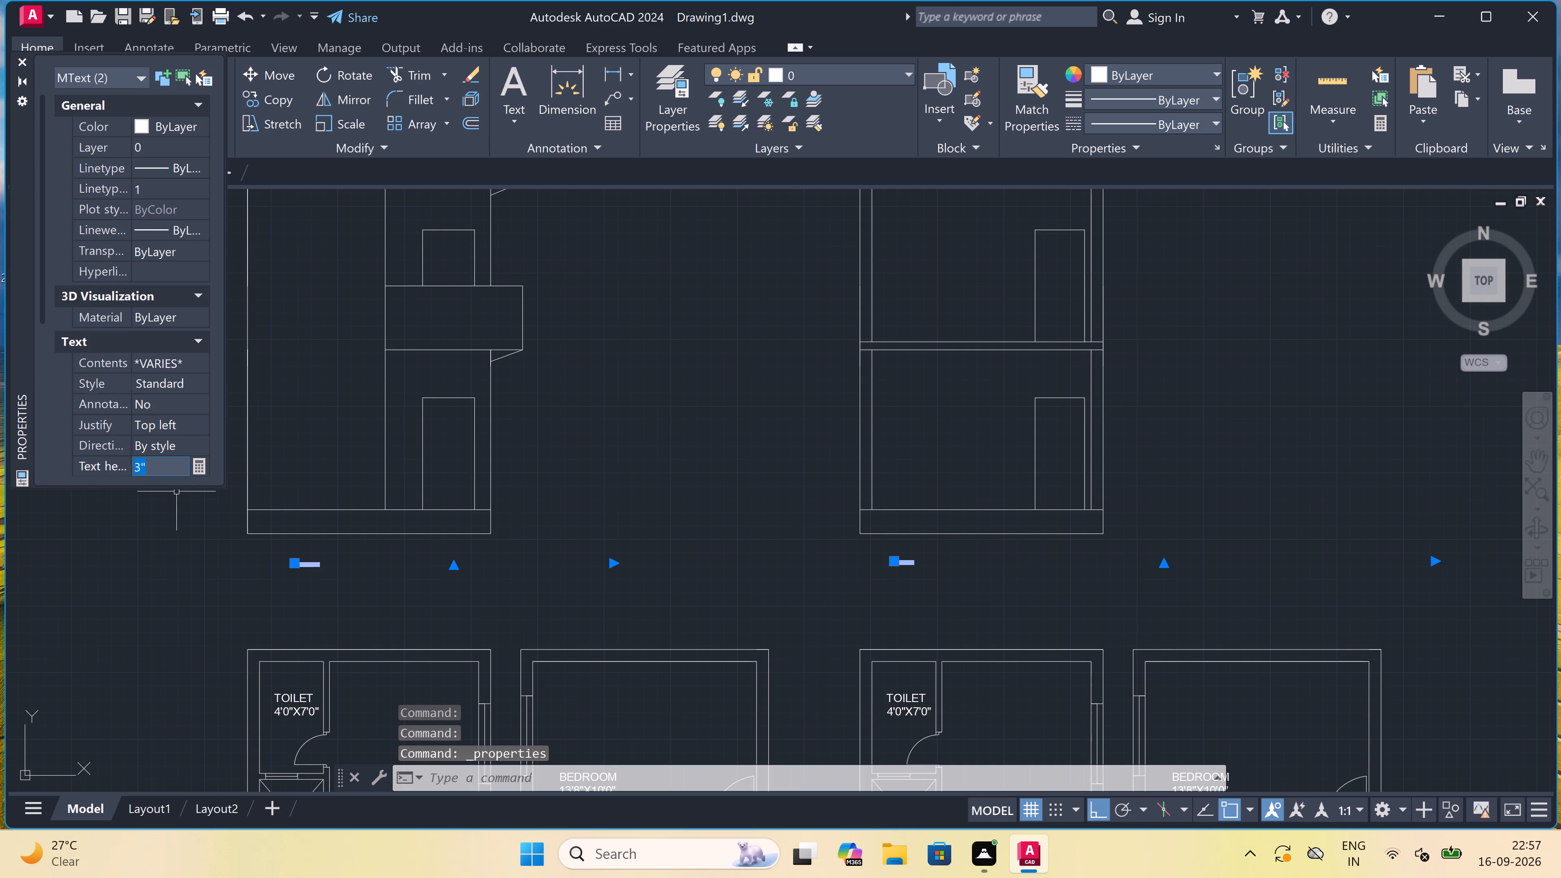
key(BackSpace)
text(11)
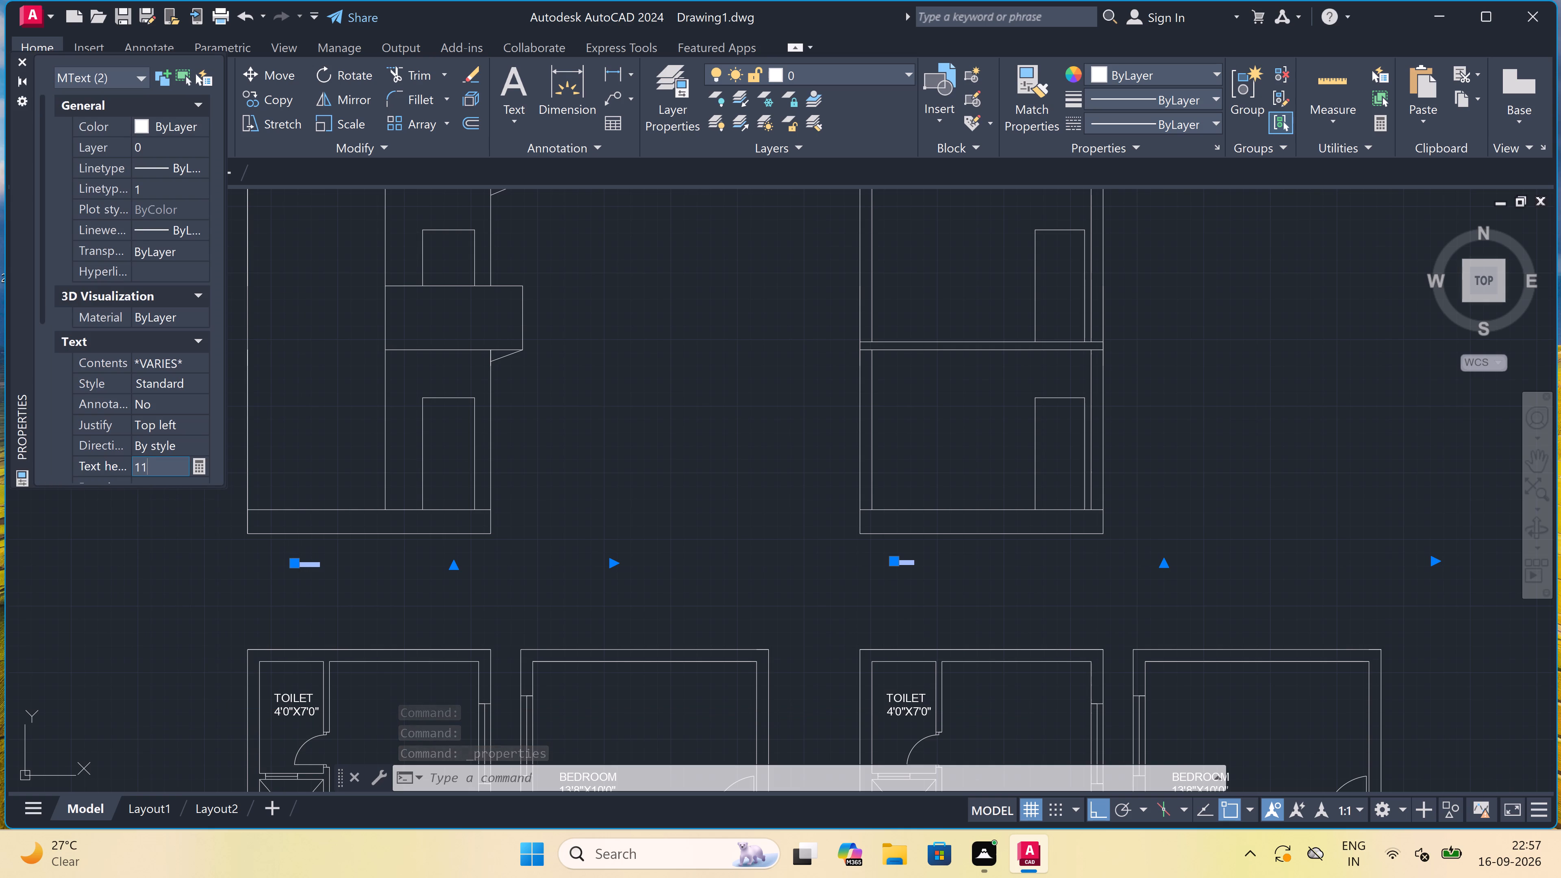
key(shift+quotedbl)
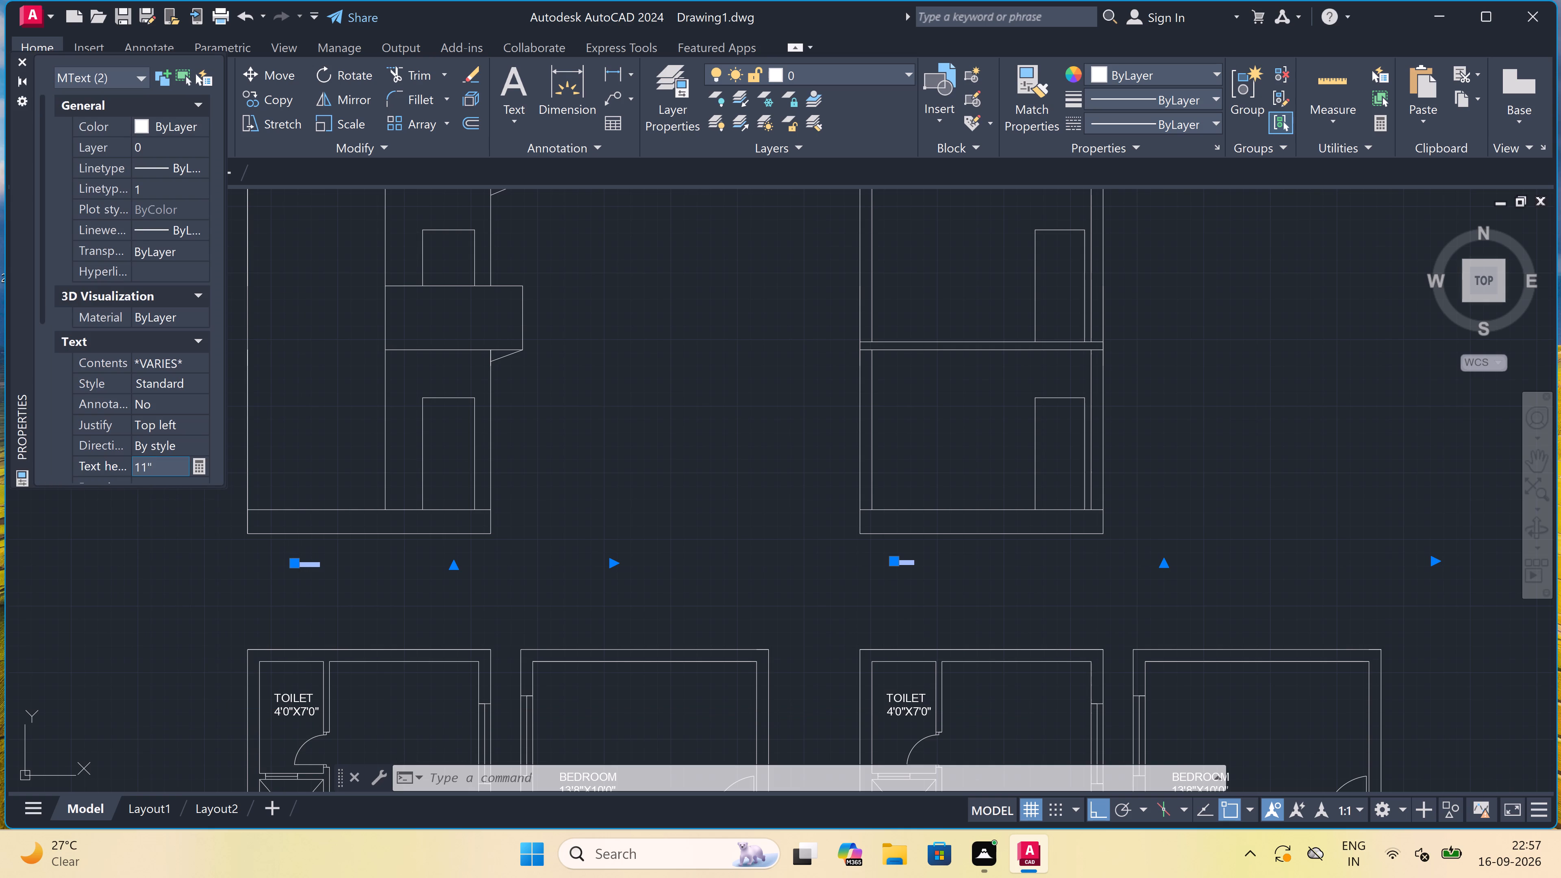
click(154, 569)
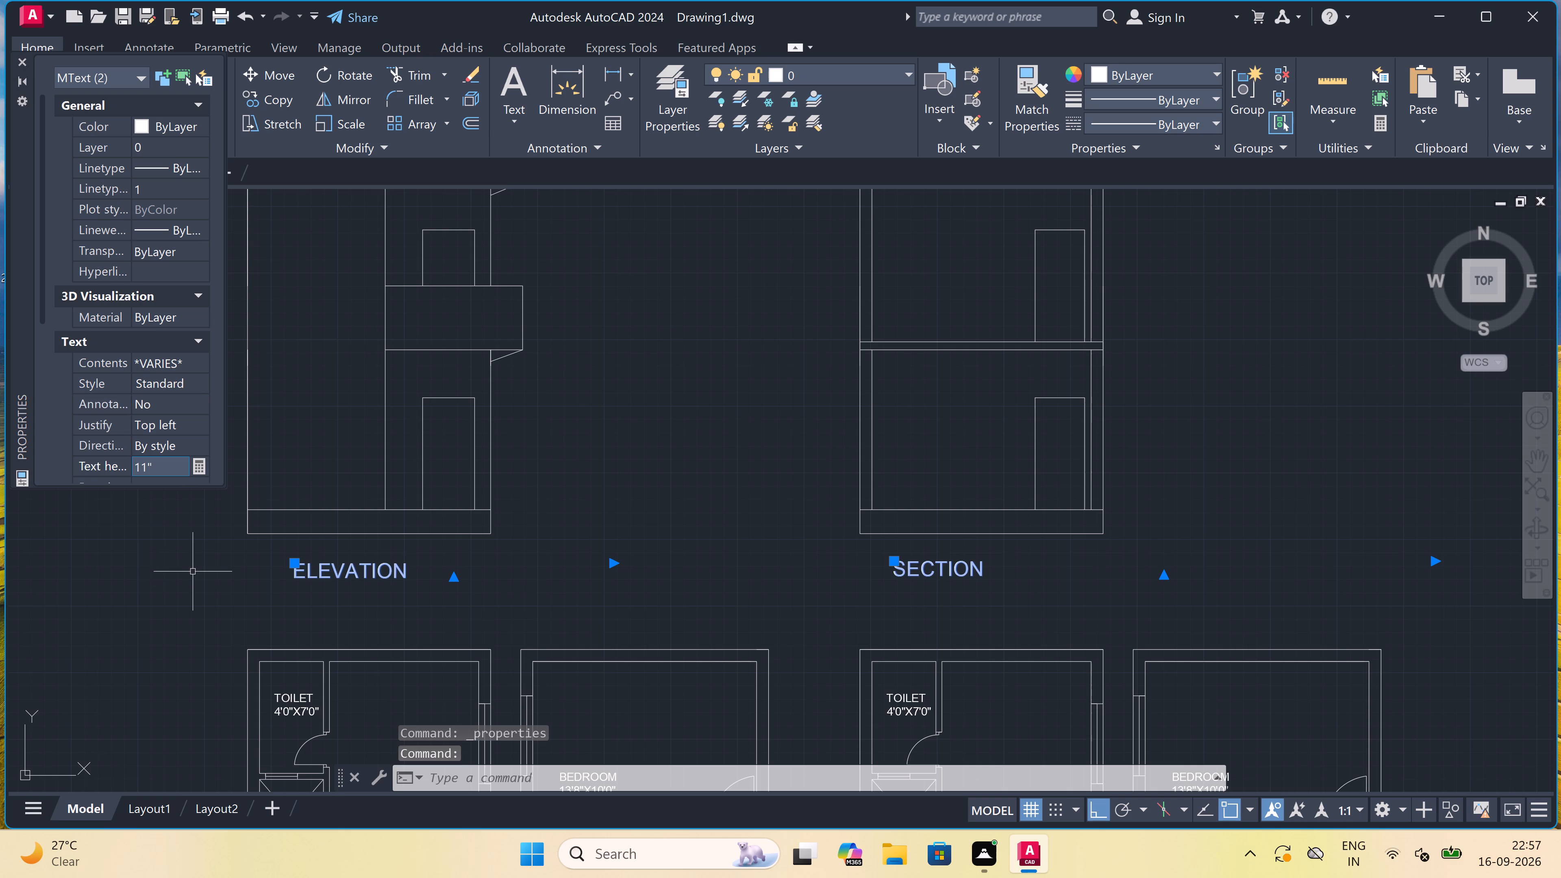
key(Escape)
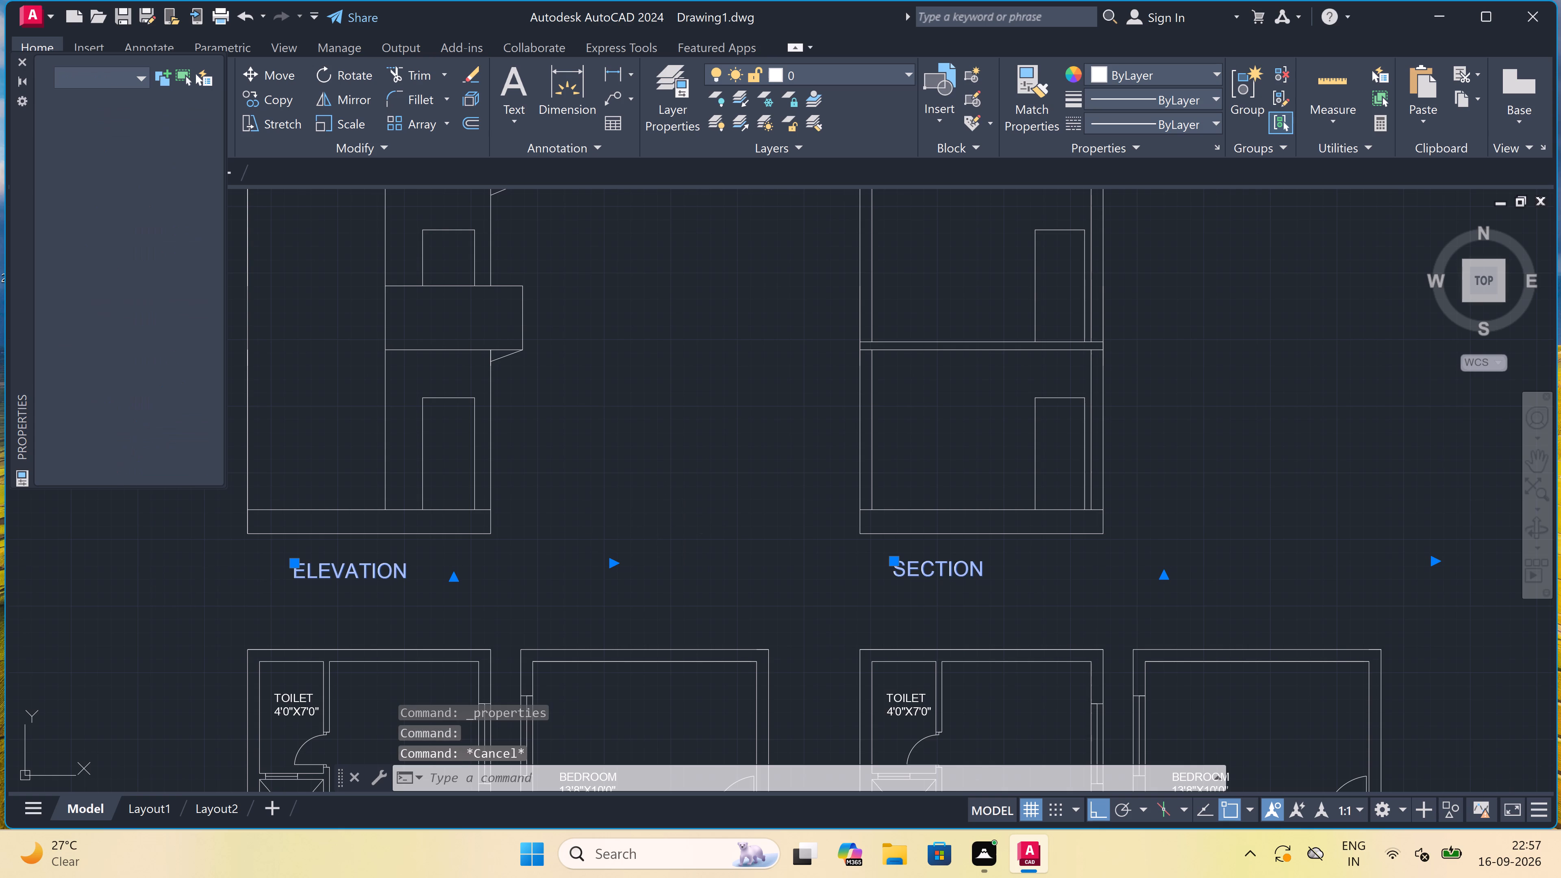
Move the SECTION label rightward, with Ortho off, so it sits centred beneath its drawing.
scroll(730, 539, down, 1)
scroll(858, 559, up, 2)
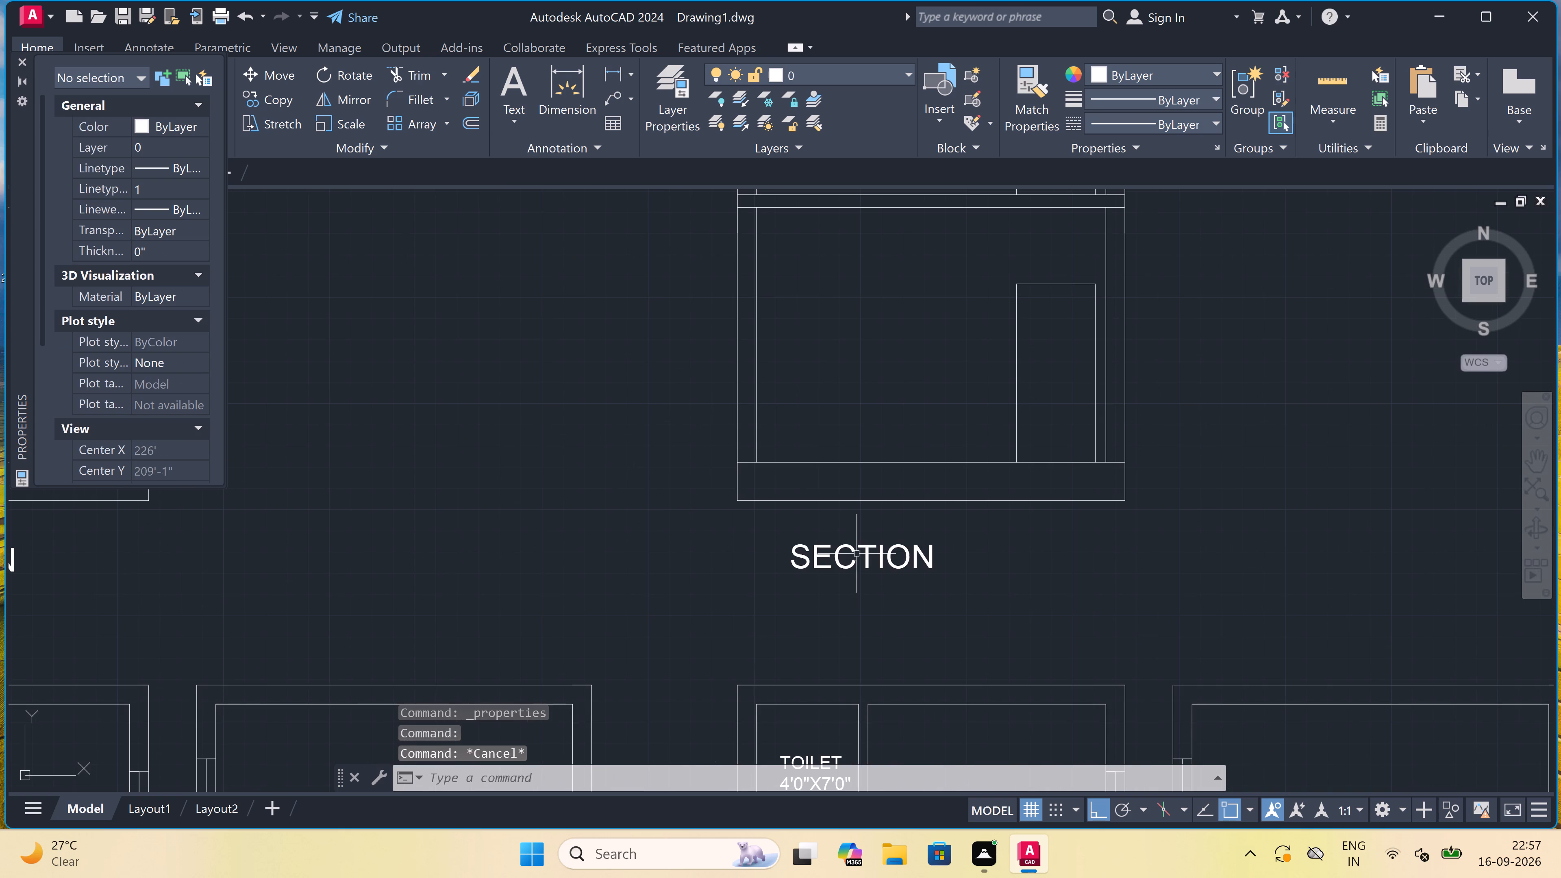
click(857, 554)
click(271, 69)
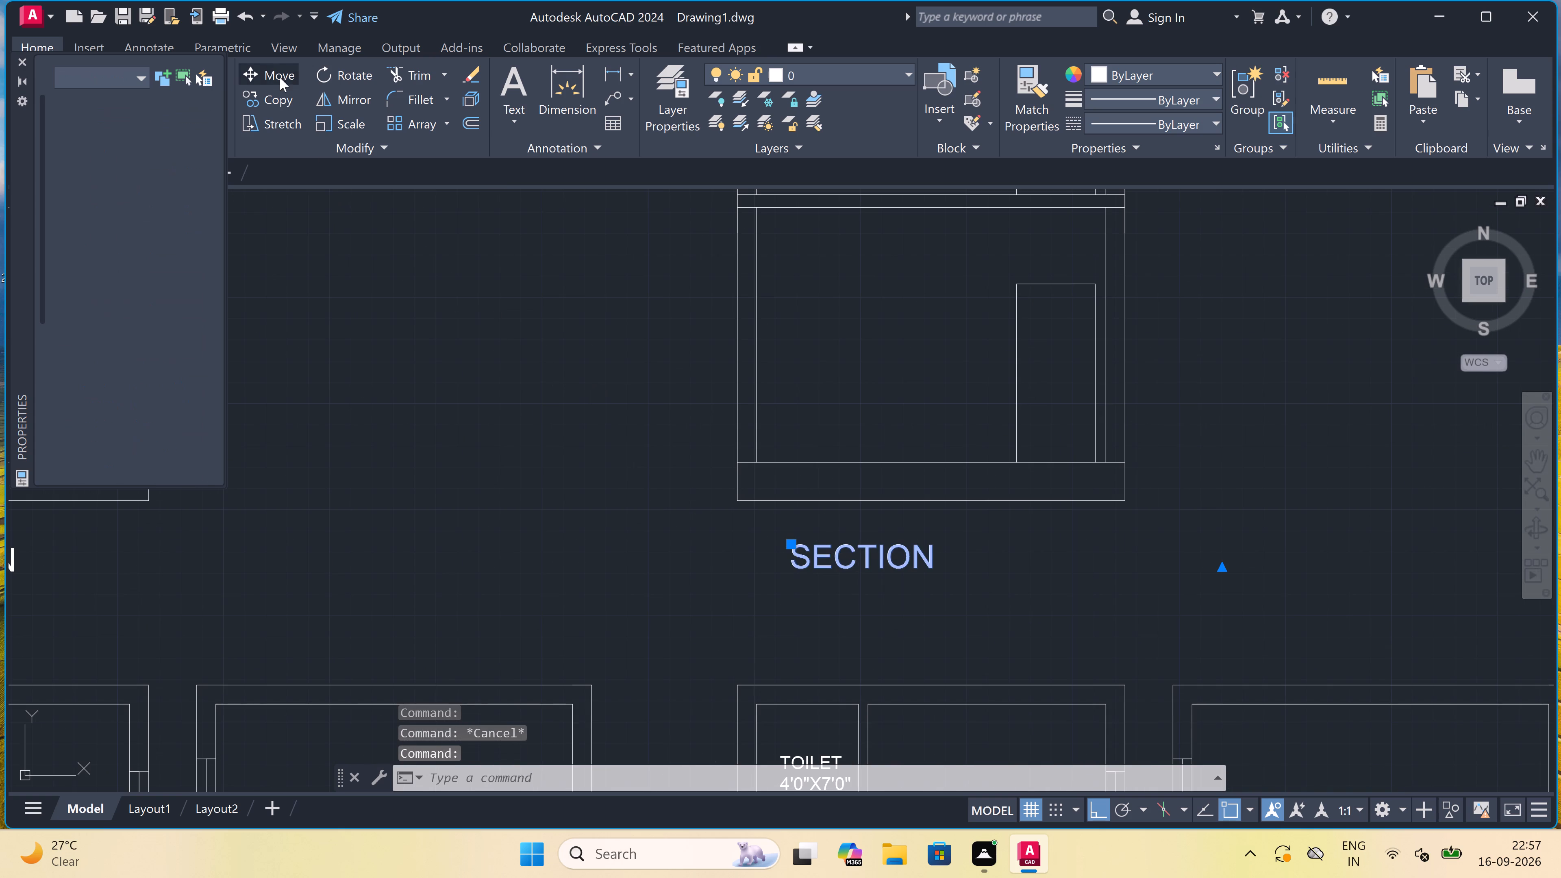
click(838, 567)
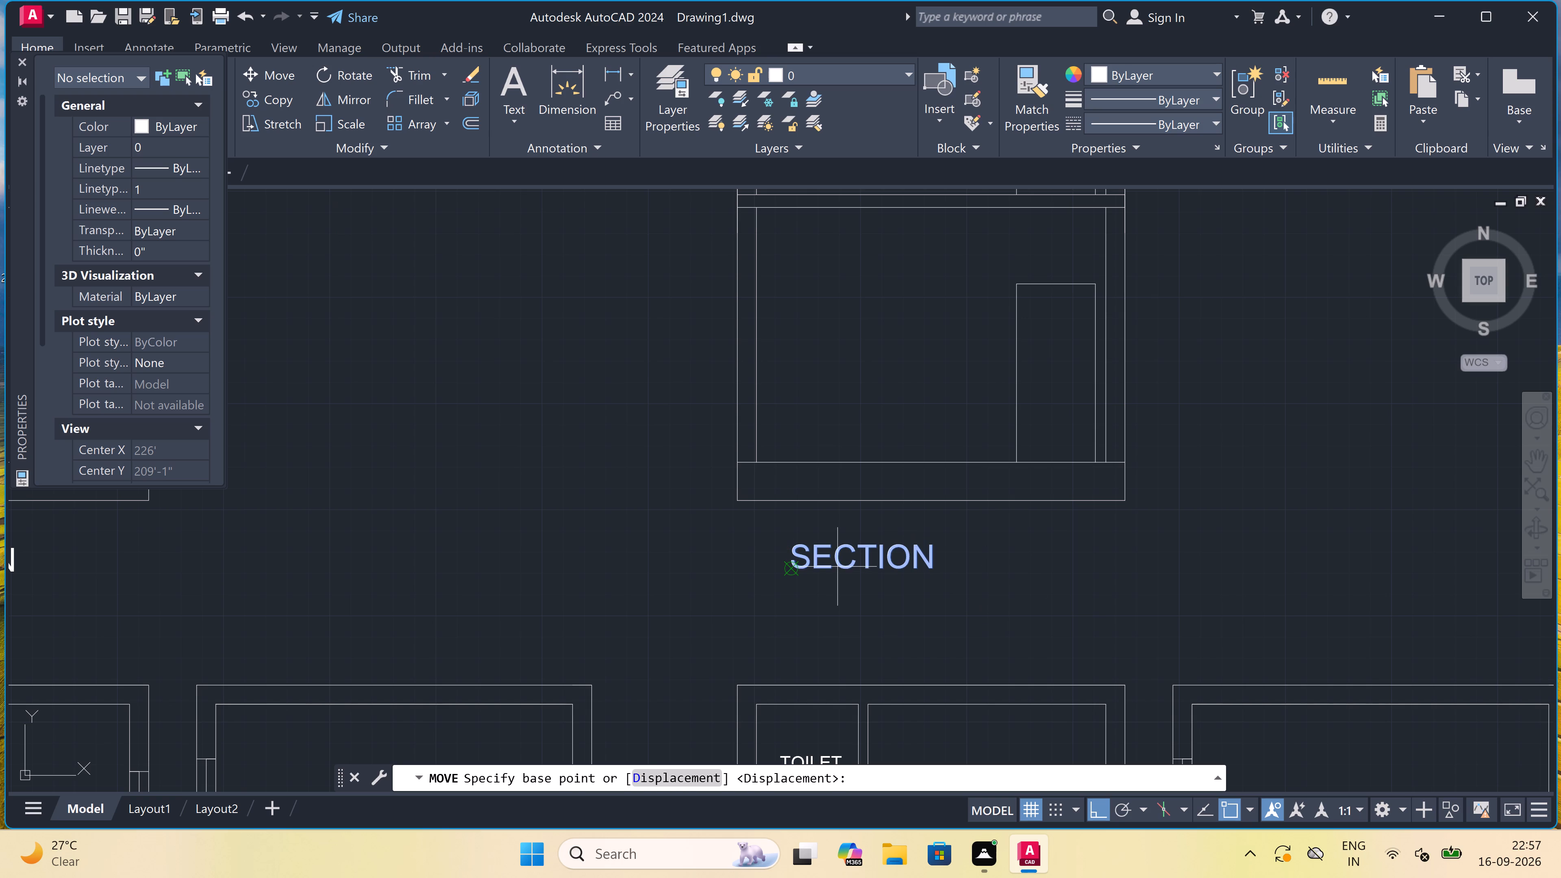
key(F8)
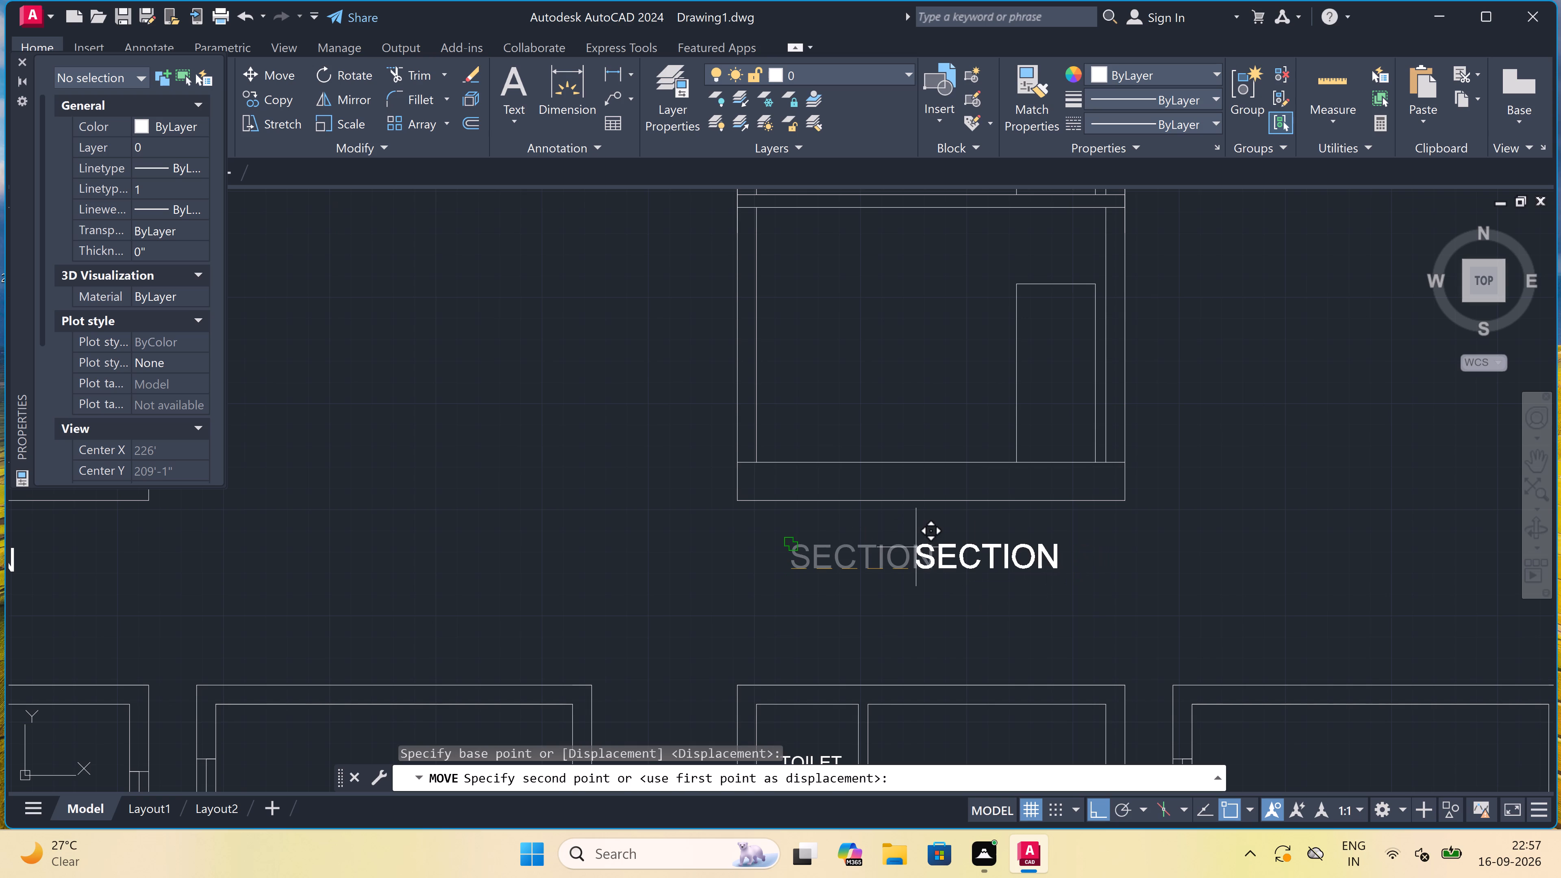
scroll(890, 583, up, 2)
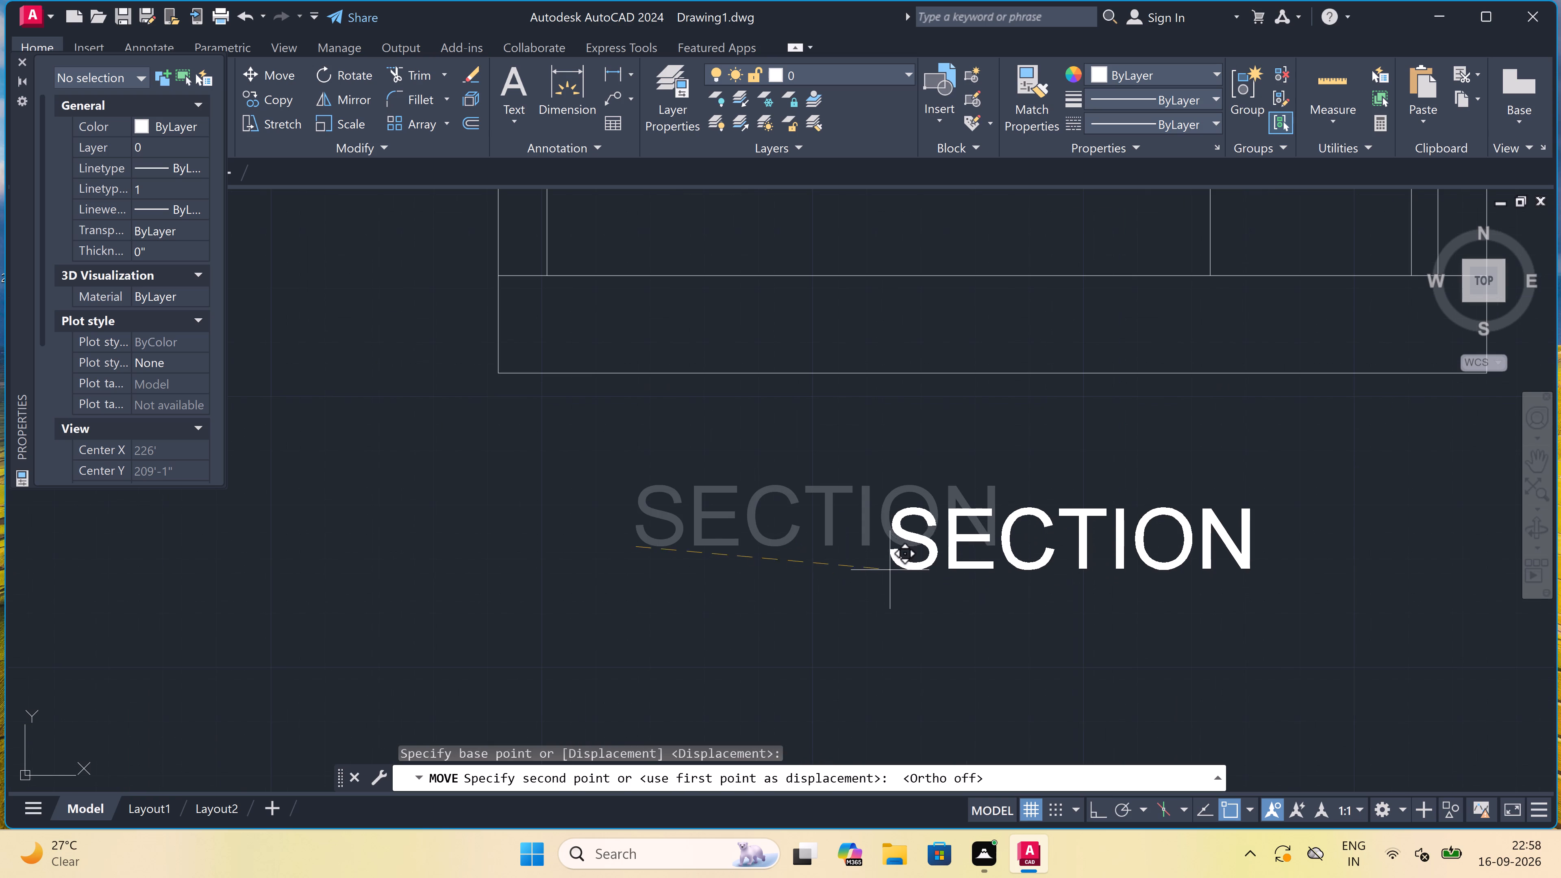
click(888, 539)
Draw a rectangle as a border enclosing the elevation, the section and all four floor plans with their labels.
scroll(699, 530, down, 1)
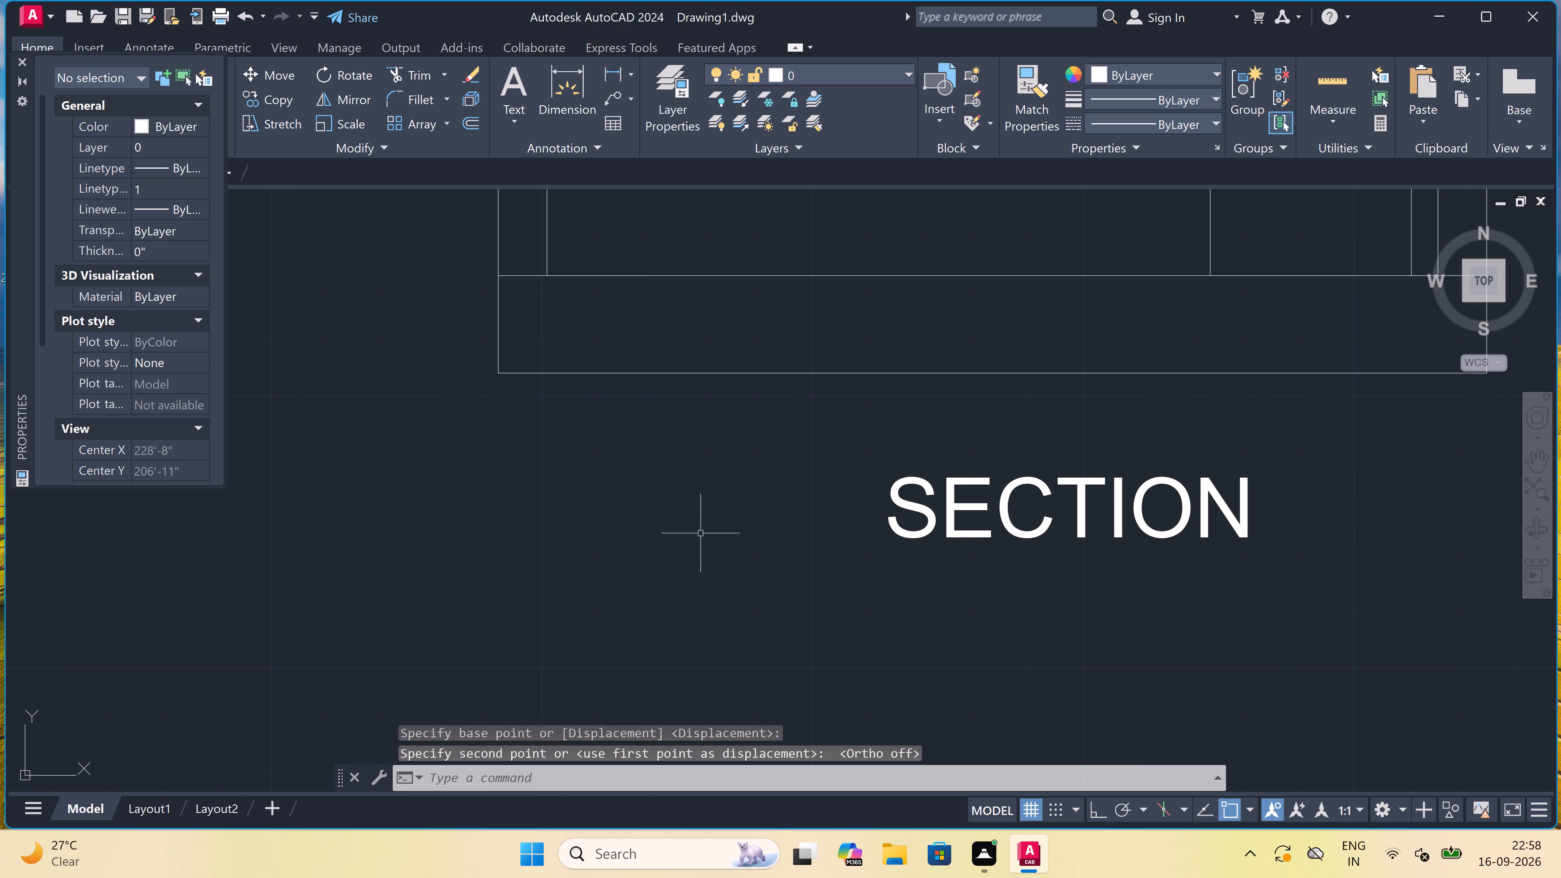
scroll(699, 530, down, 7)
scroll(646, 473, down, 1)
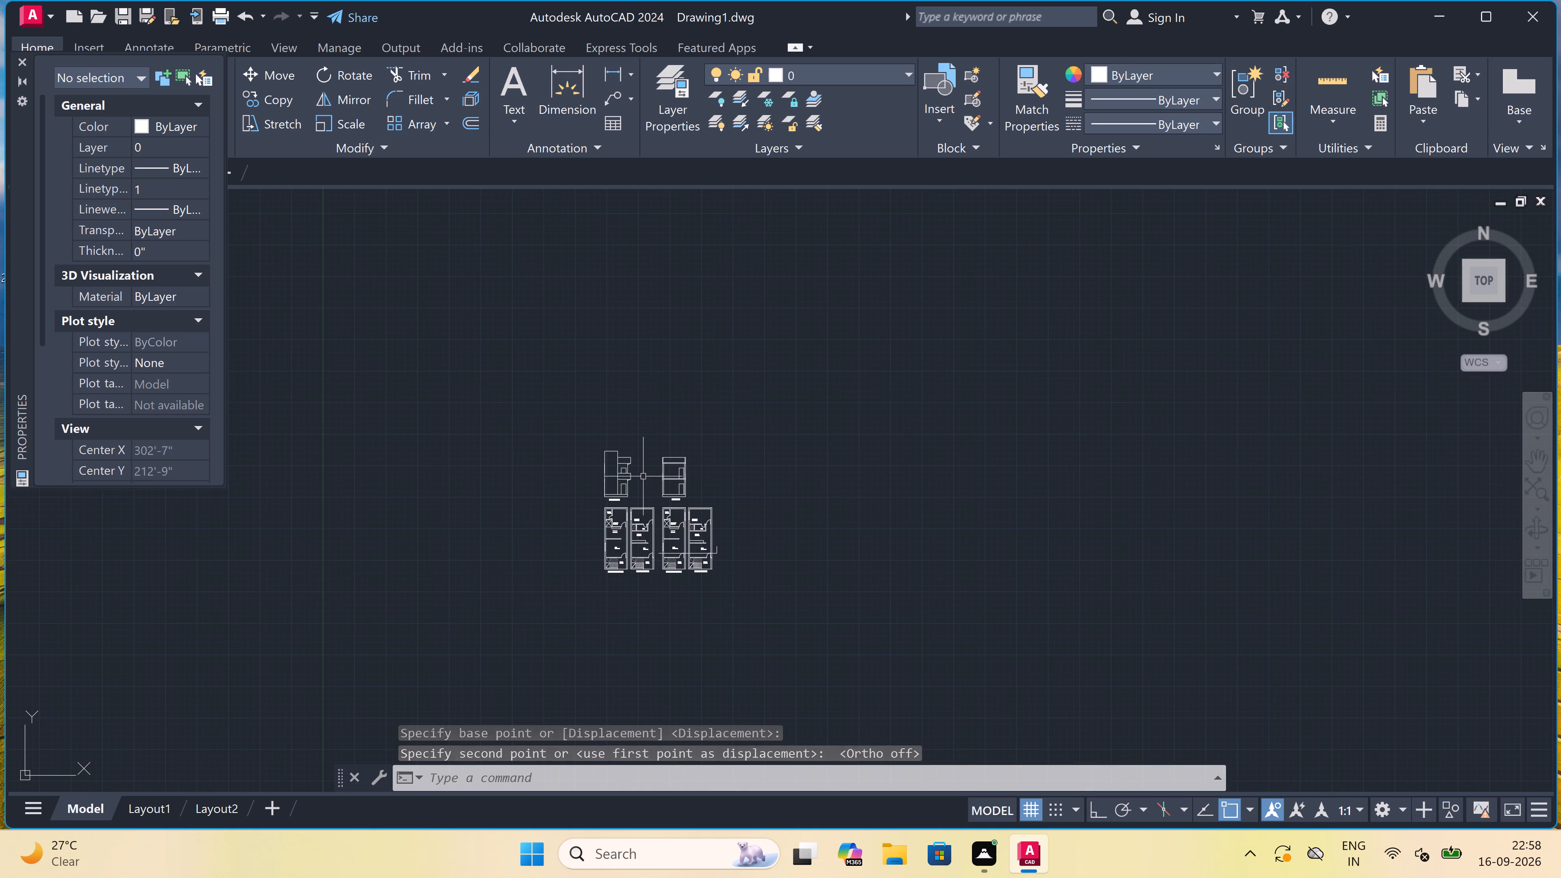
scroll(641, 483, up, 2)
text(REC)
key(space)
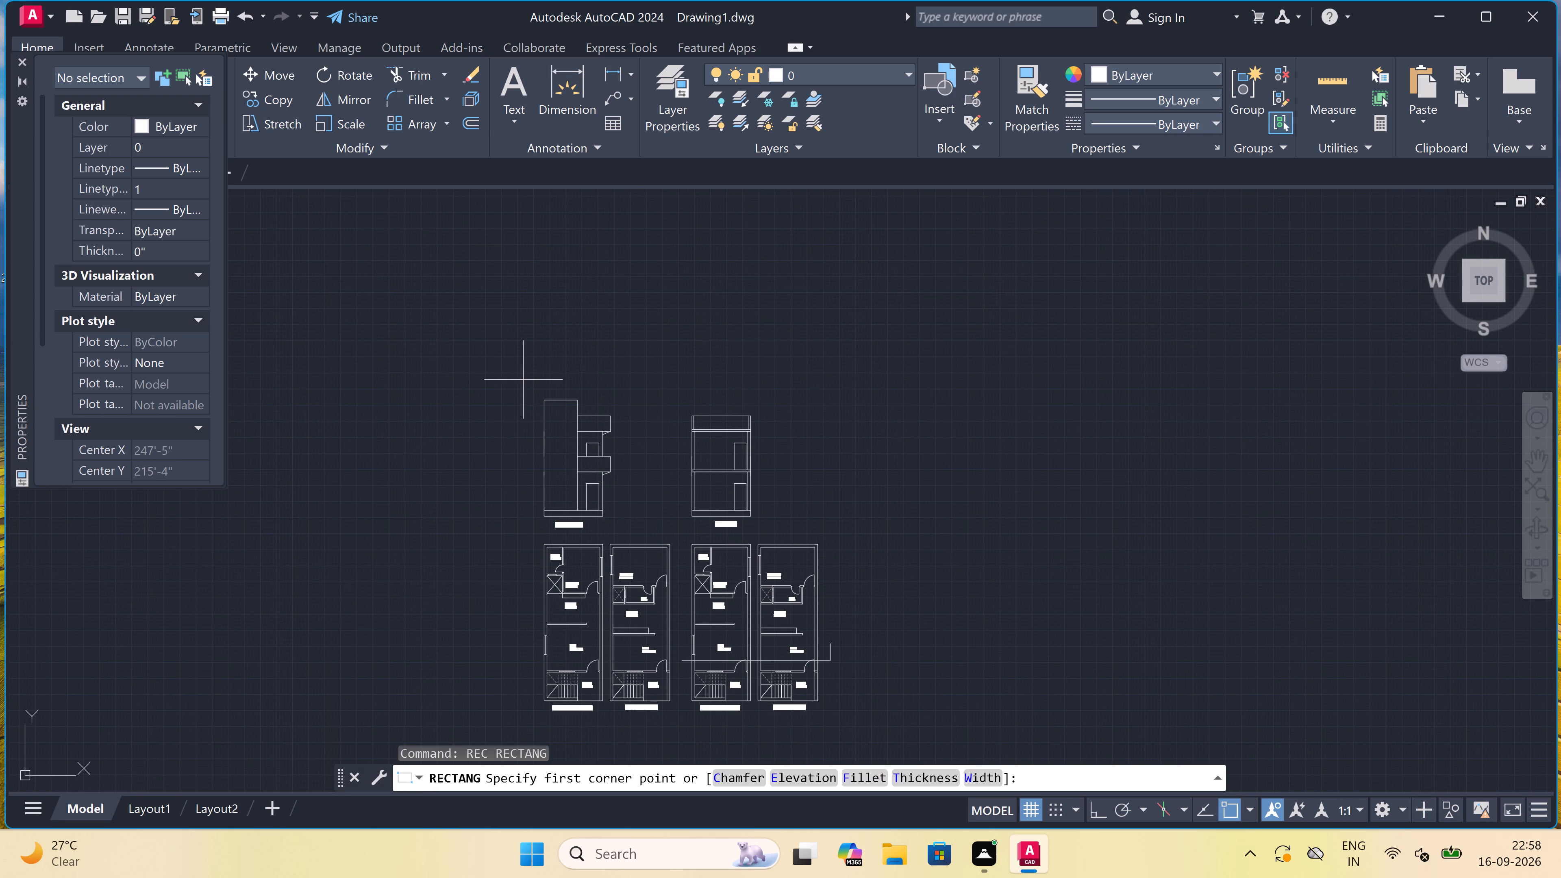
click(524, 385)
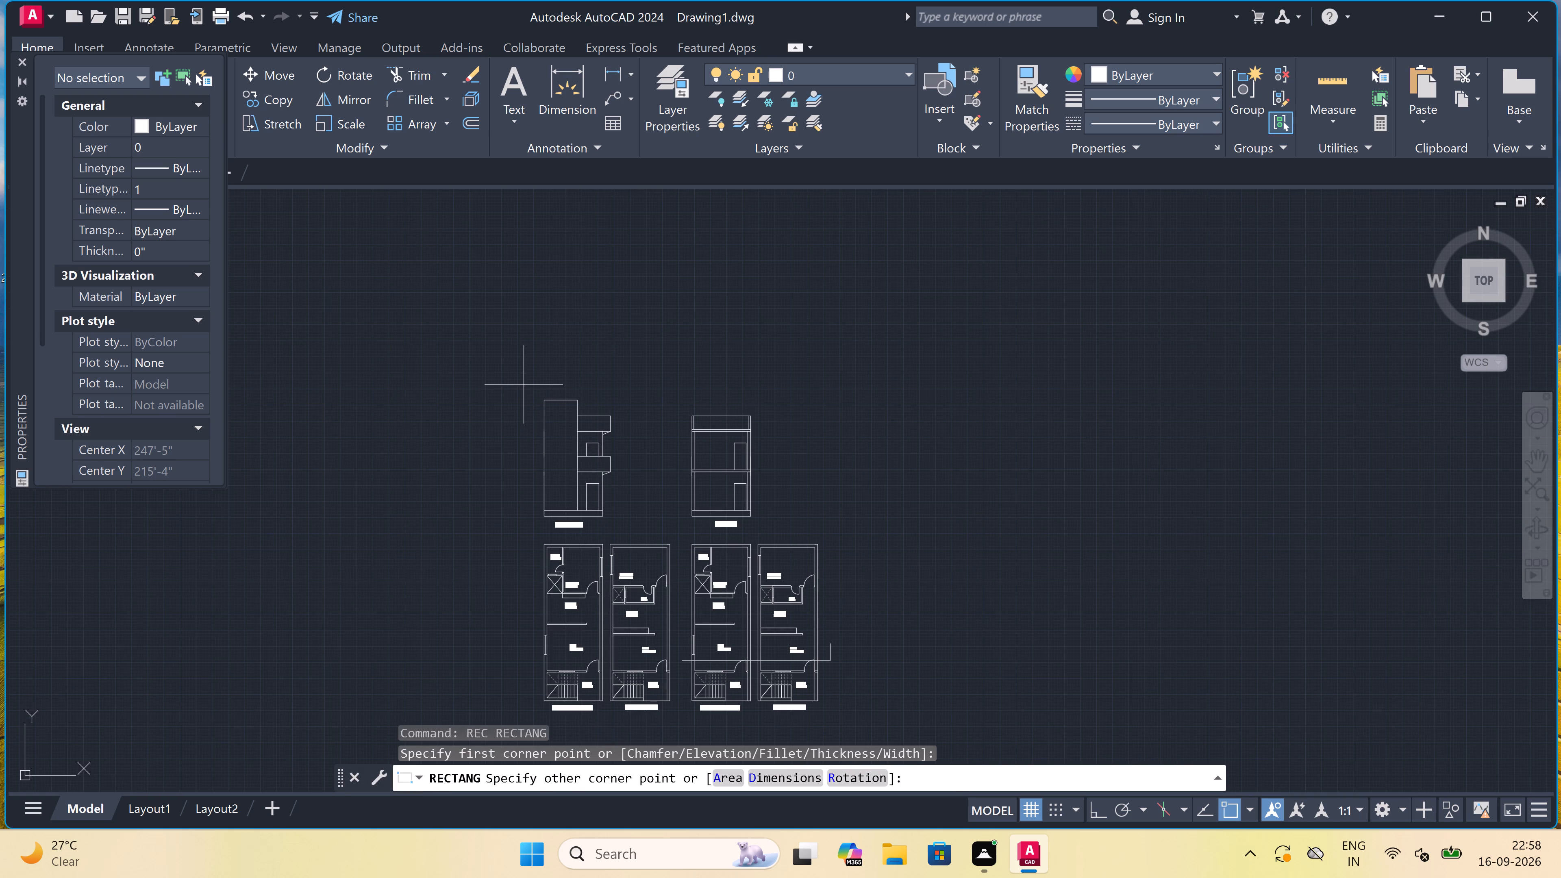
scroll(669, 546, down, 2)
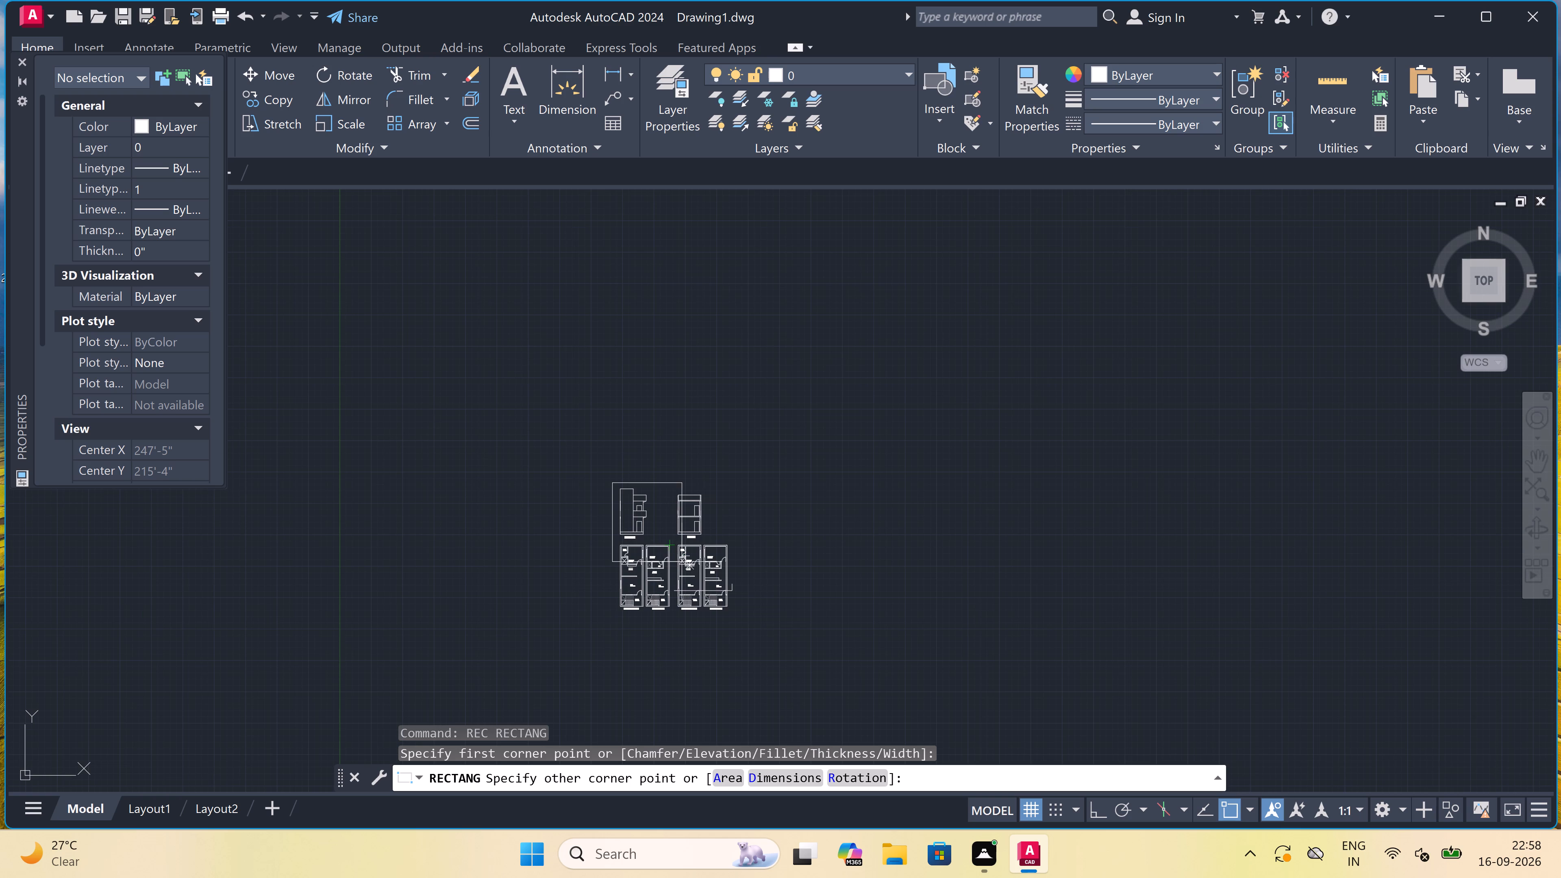
scroll(715, 617, up, 3)
scroll(728, 621, down, 2)
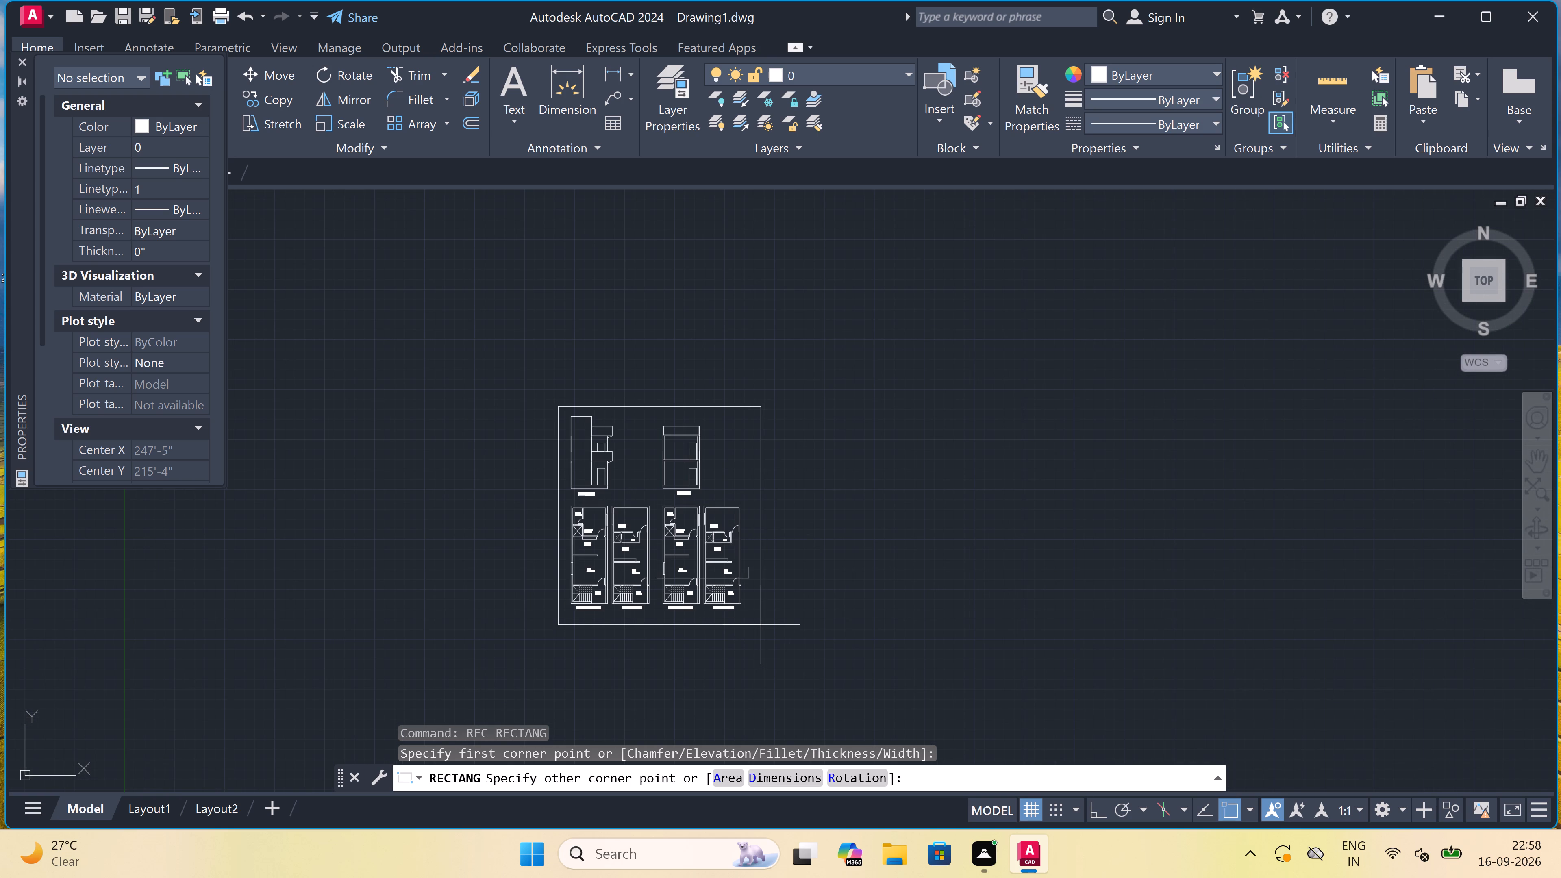
click(761, 625)
Add the multiline text label A just above the upturned end of the section line, beside the right-hand first floor plan.
scroll(741, 574, up, 3)
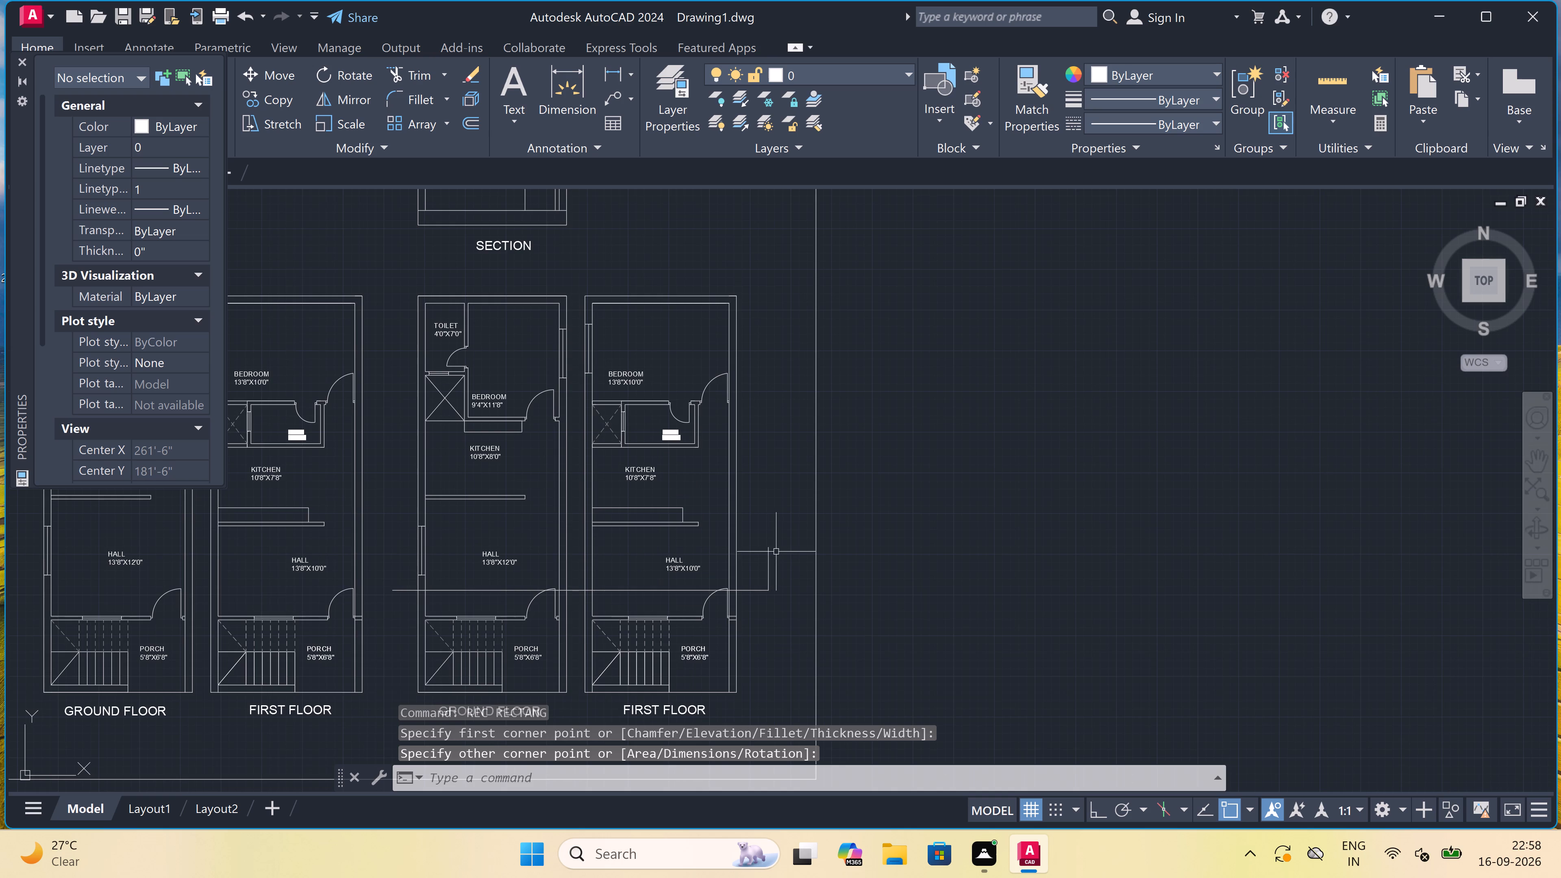
scroll(791, 545, up, 1)
text(MT)
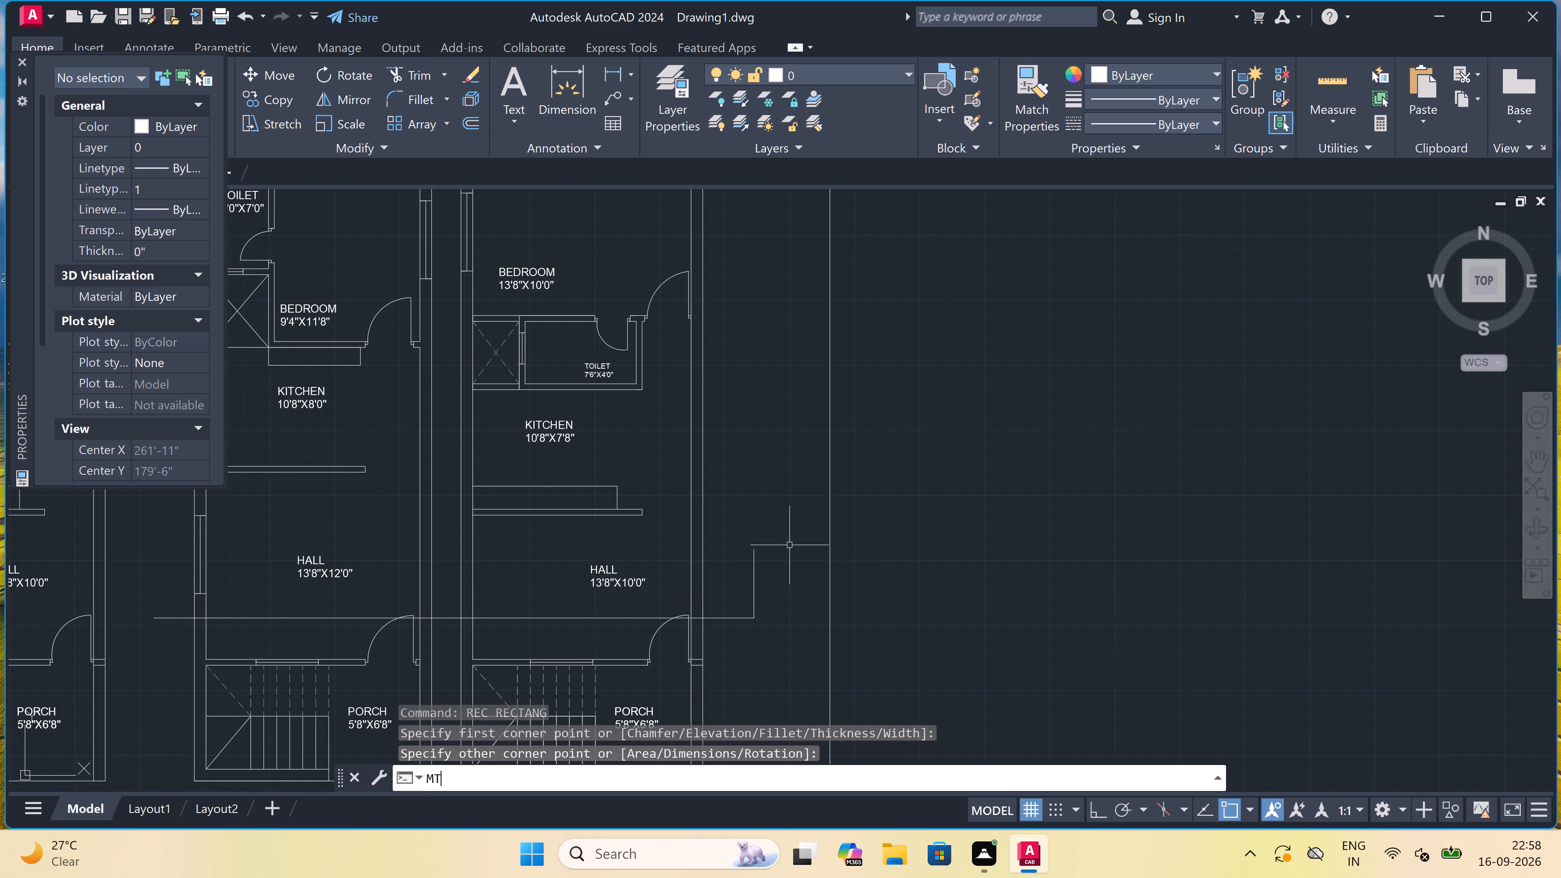
key(space)
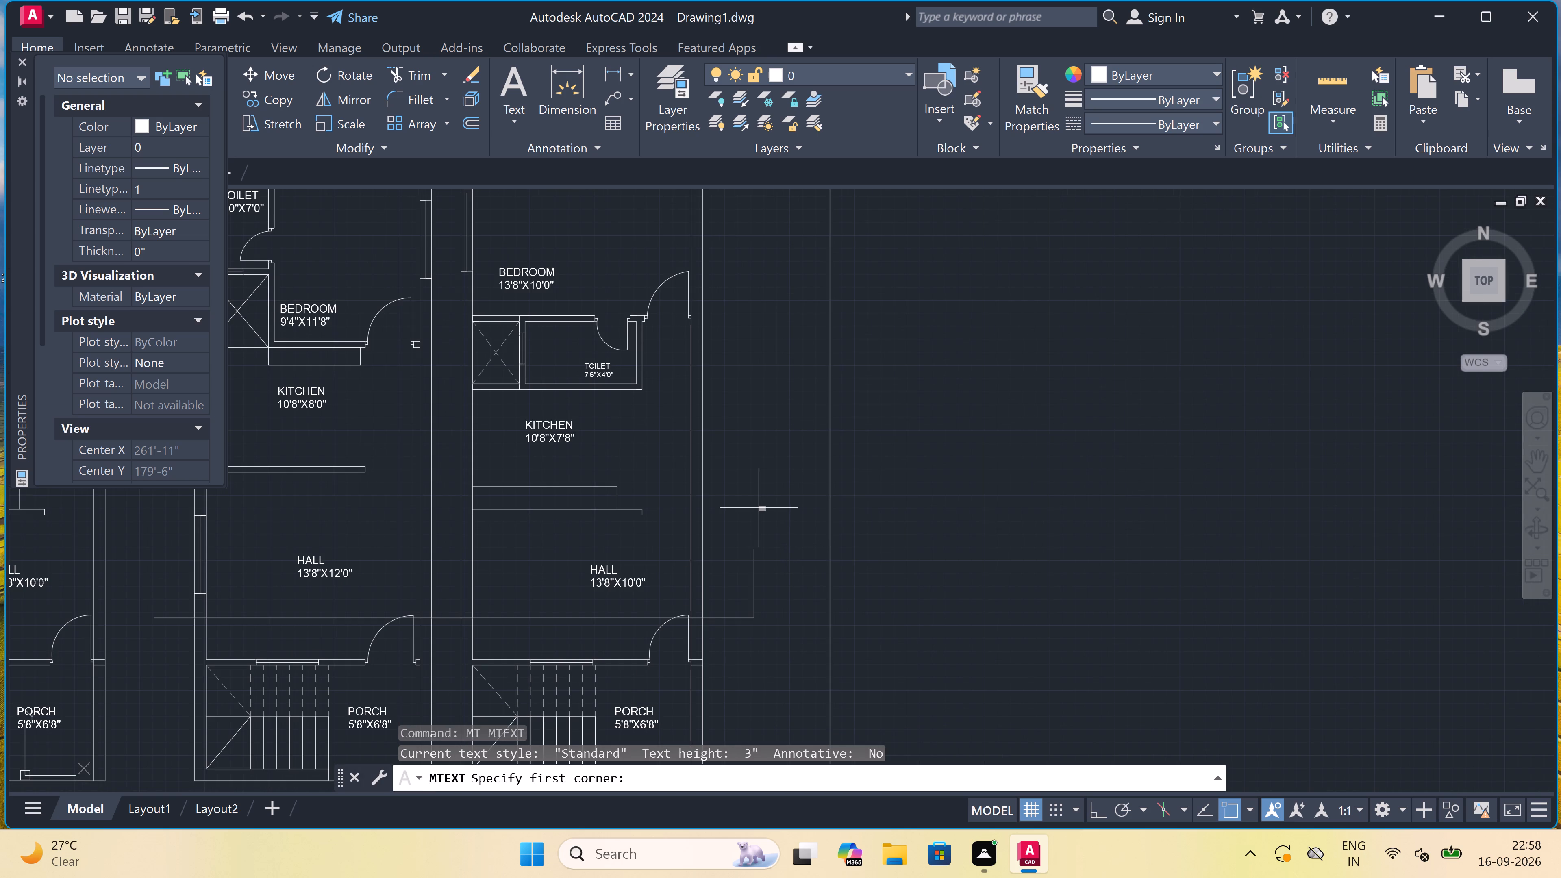
triple_click(755, 506)
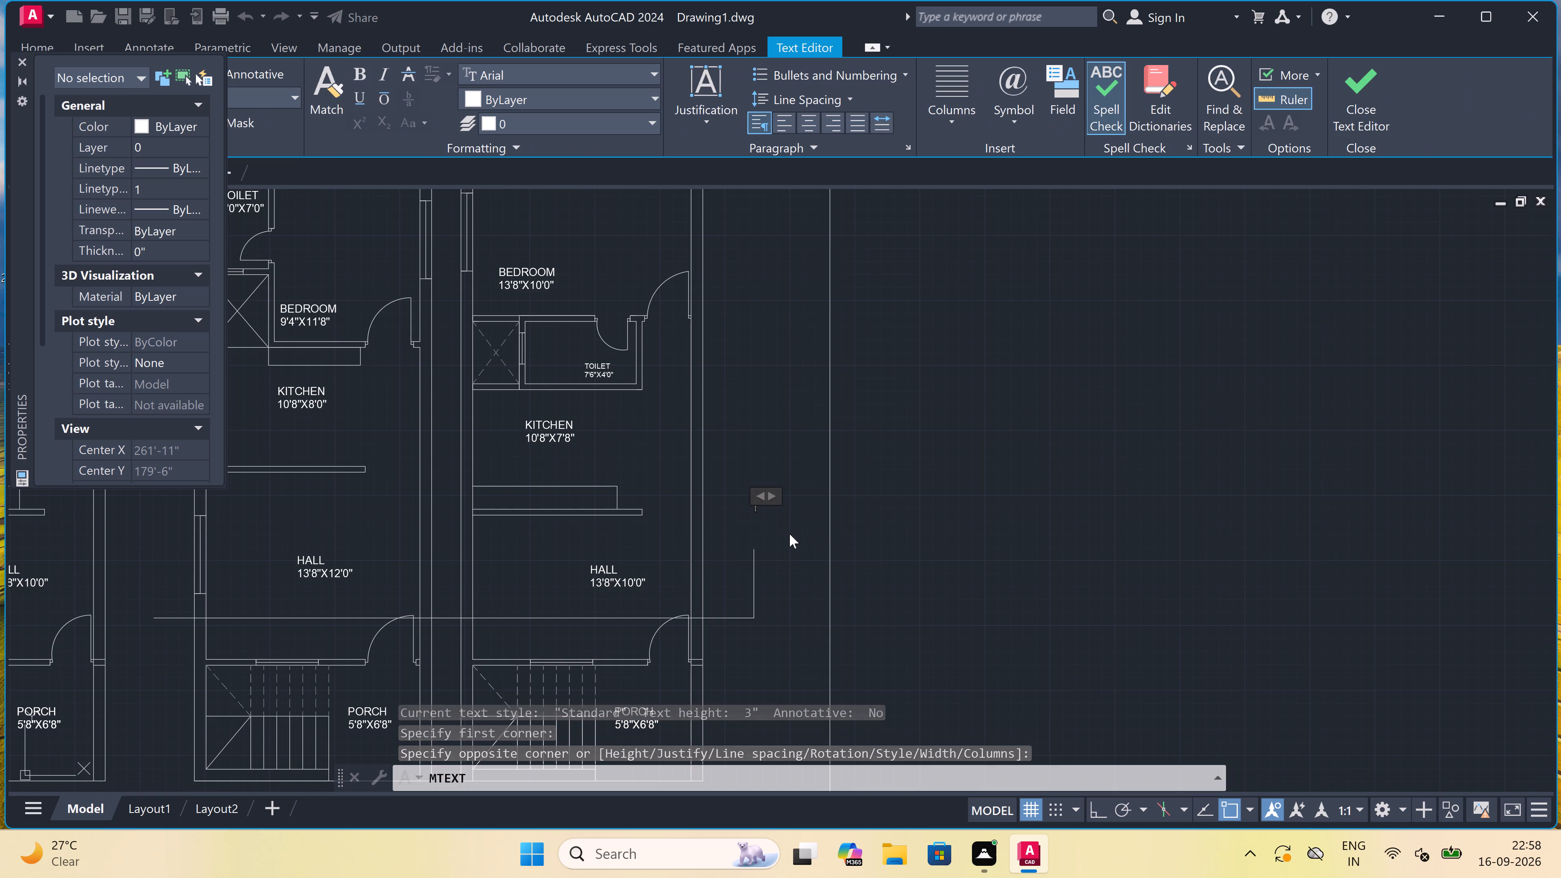
key(a)
click(765, 532)
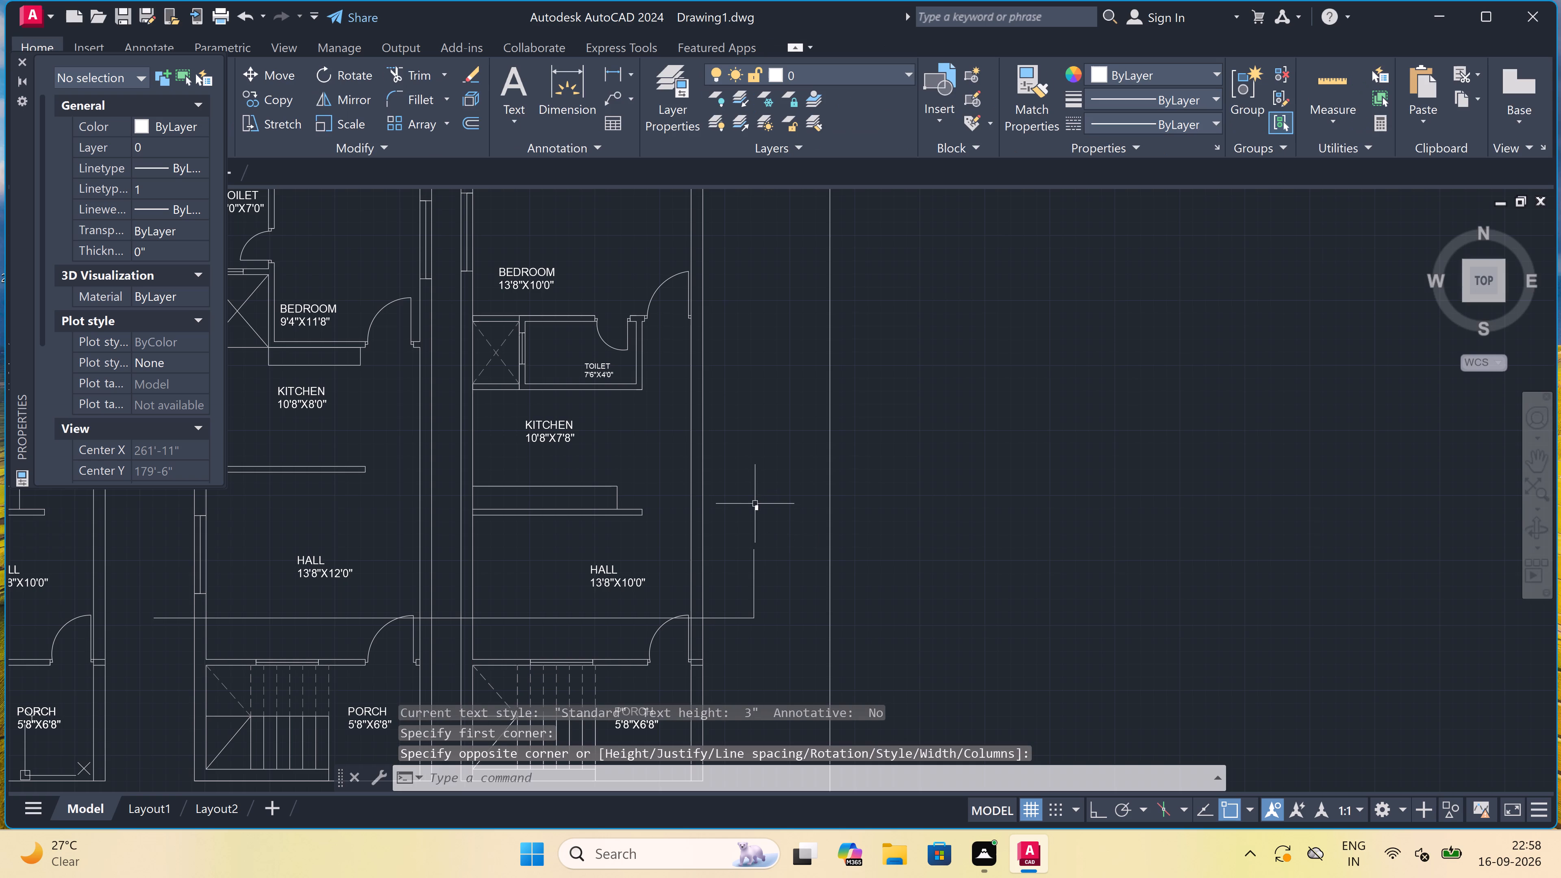
Set the text height of the A label to 2'.
scroll(756, 504, up, 3)
click(768, 500)
click(711, 546)
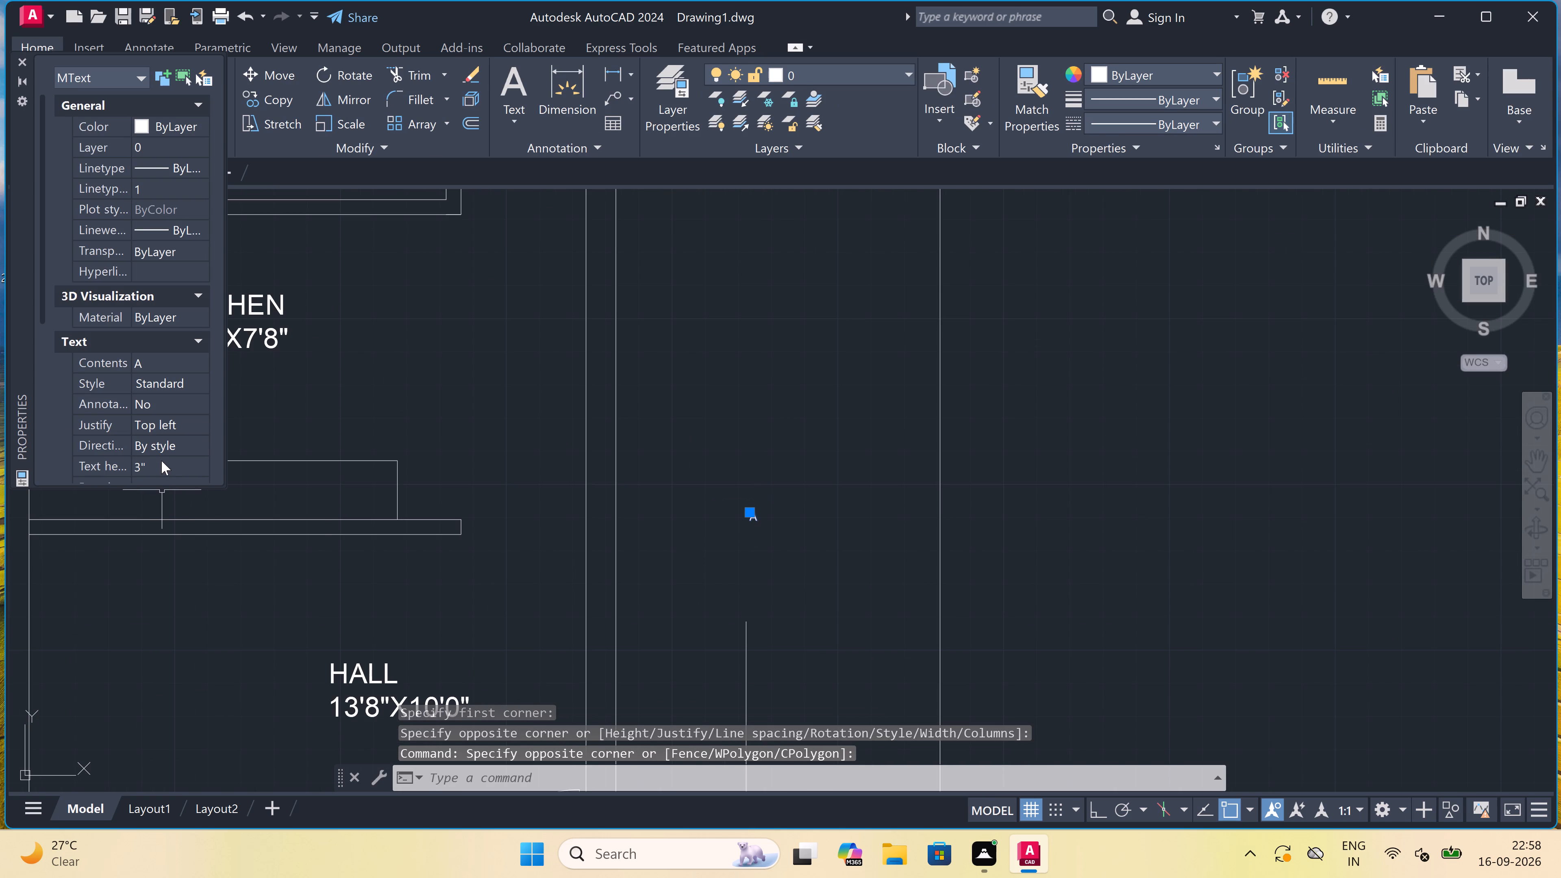
click(165, 466)
key(BackSpace)
text(2')
click(384, 373)
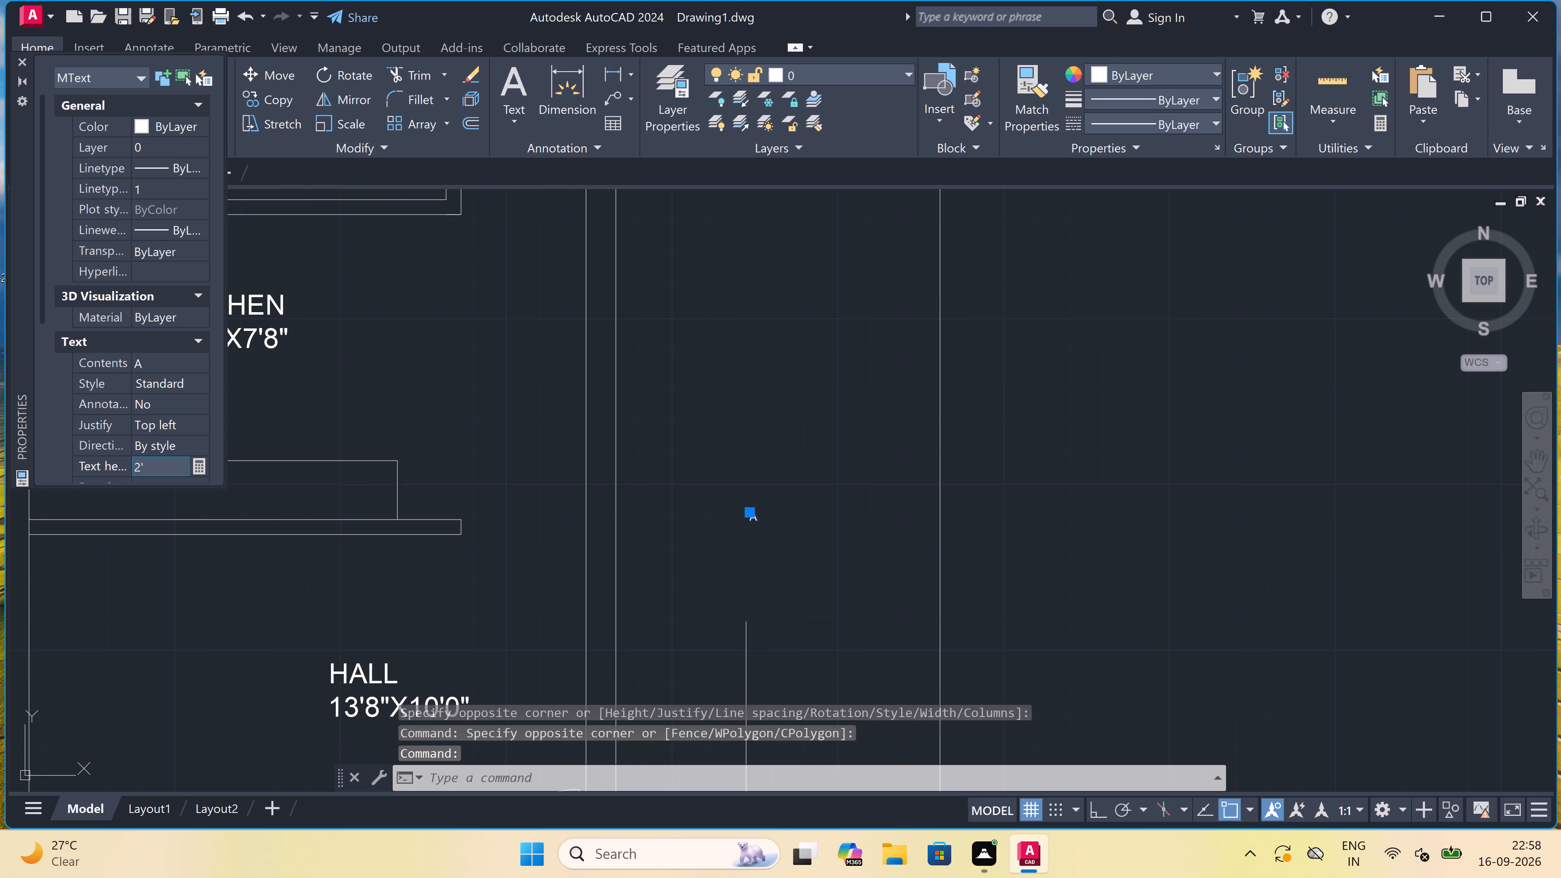
key(Escape)
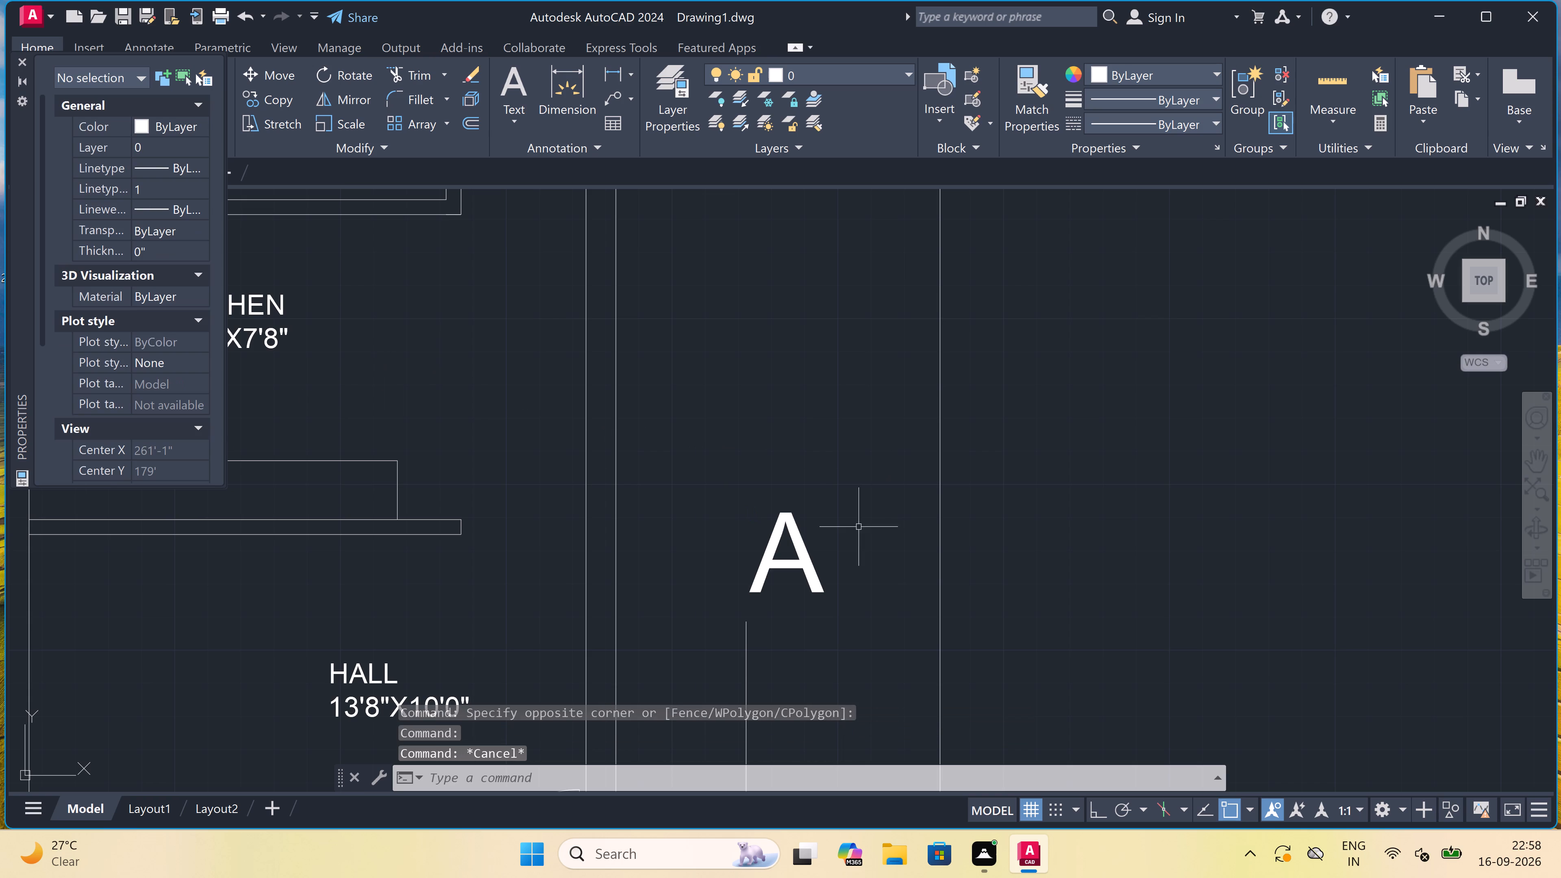
Move the A label slightly leftward and up so it sits centred above the section line's upturned end.
click(792, 525)
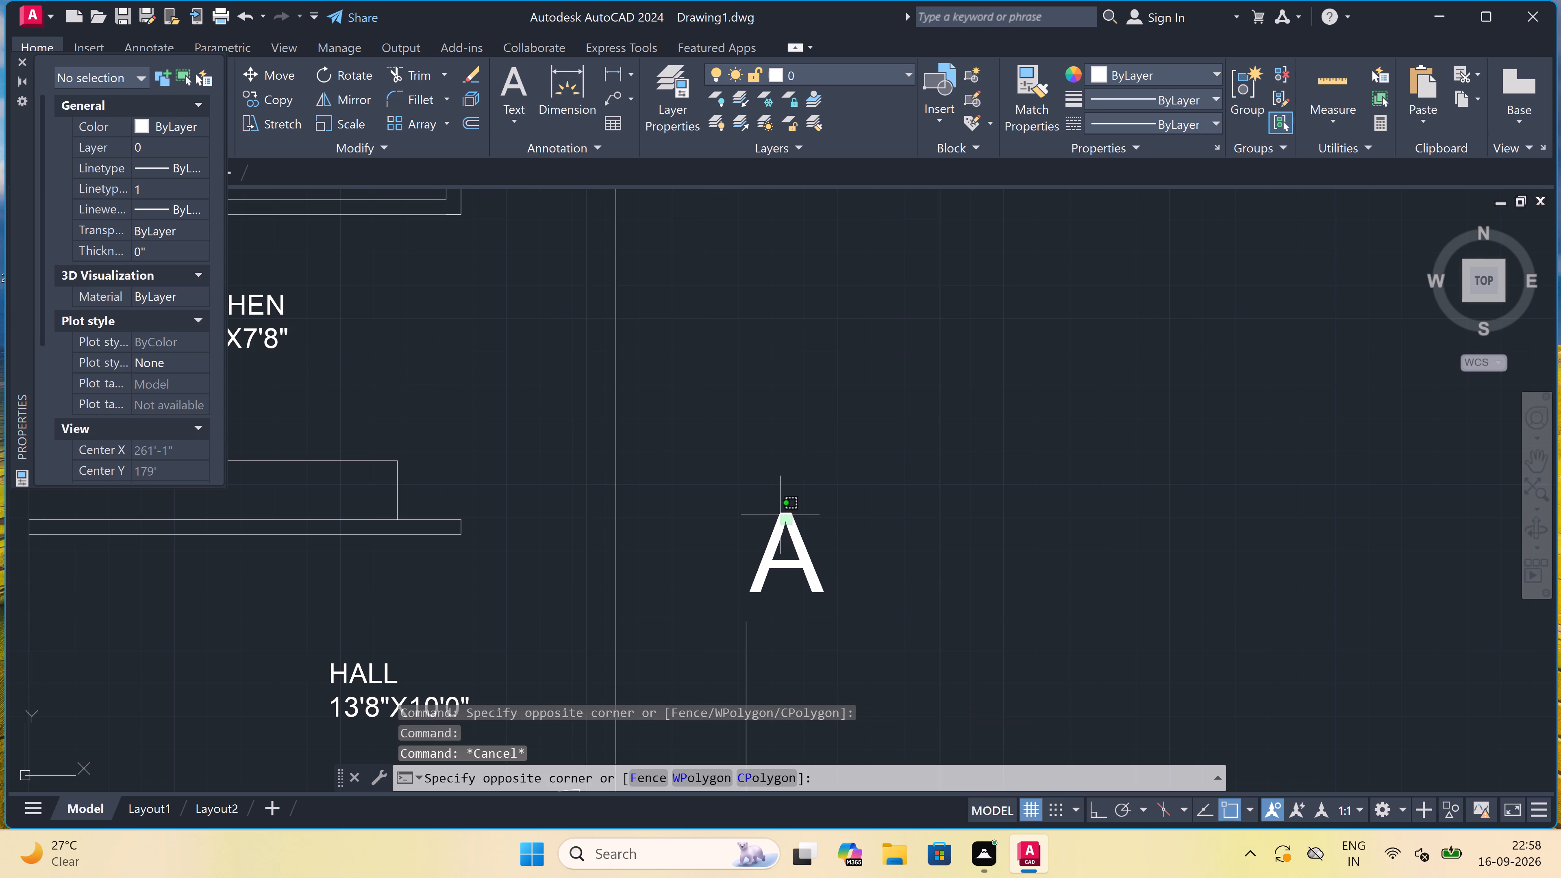
click(780, 515)
click(753, 511)
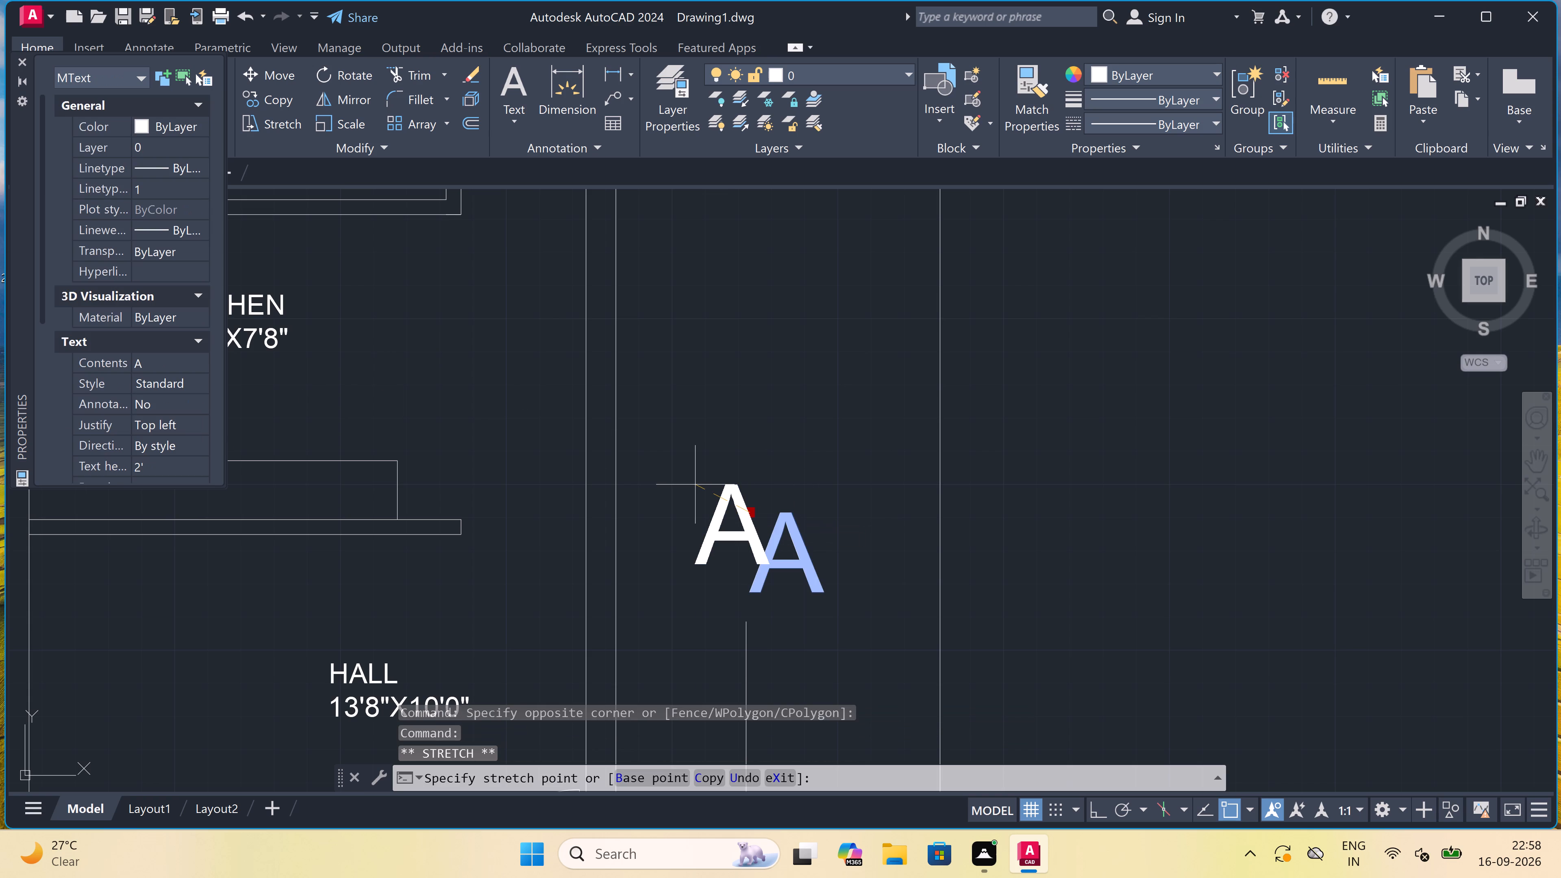
click(709, 502)
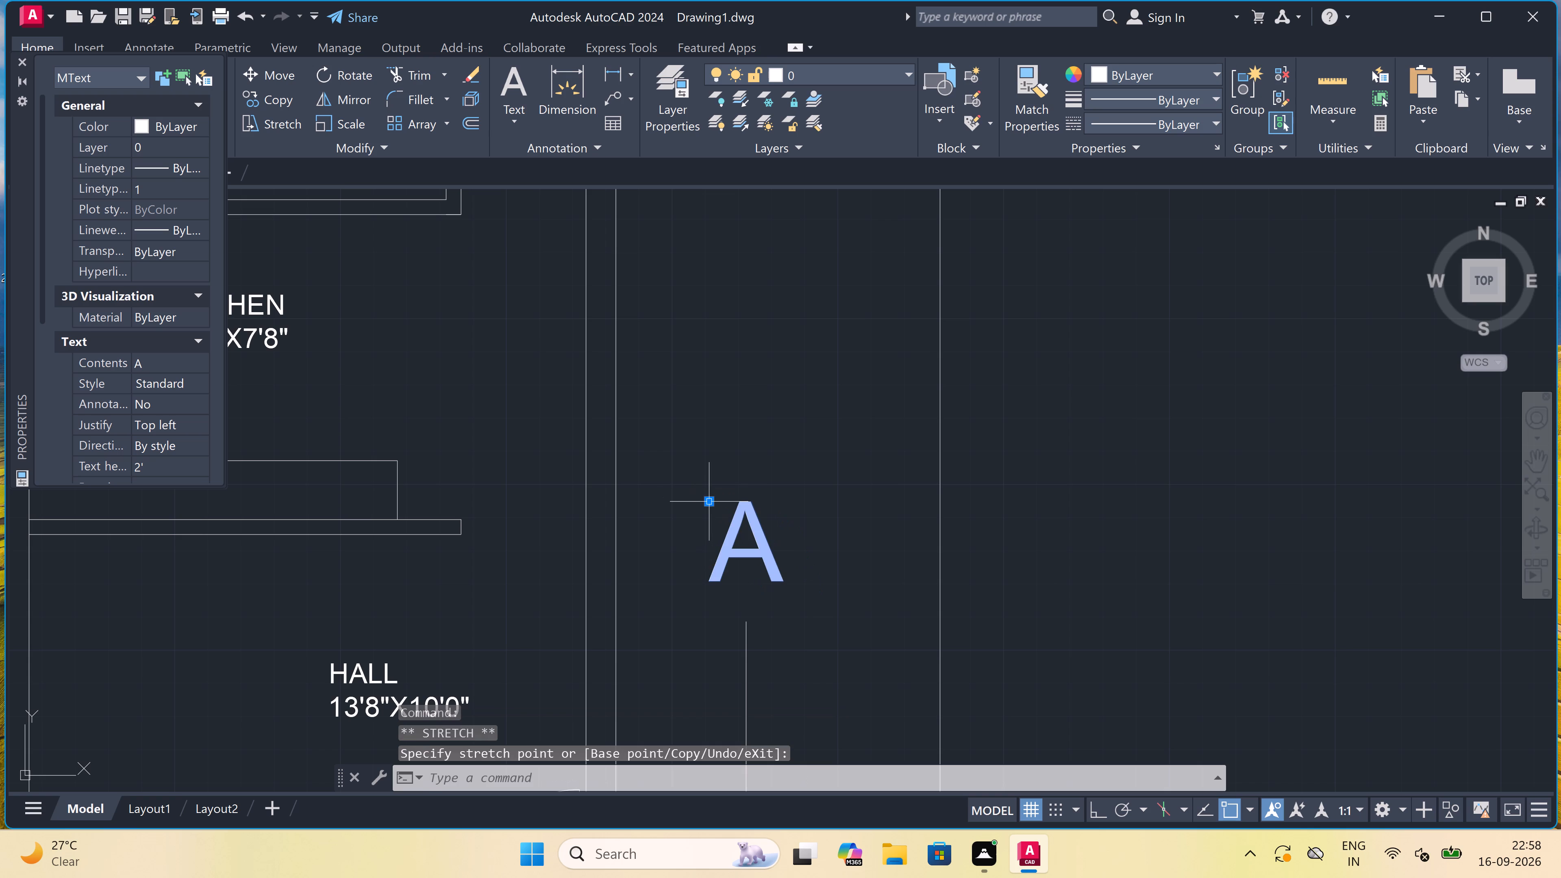
key(Escape)
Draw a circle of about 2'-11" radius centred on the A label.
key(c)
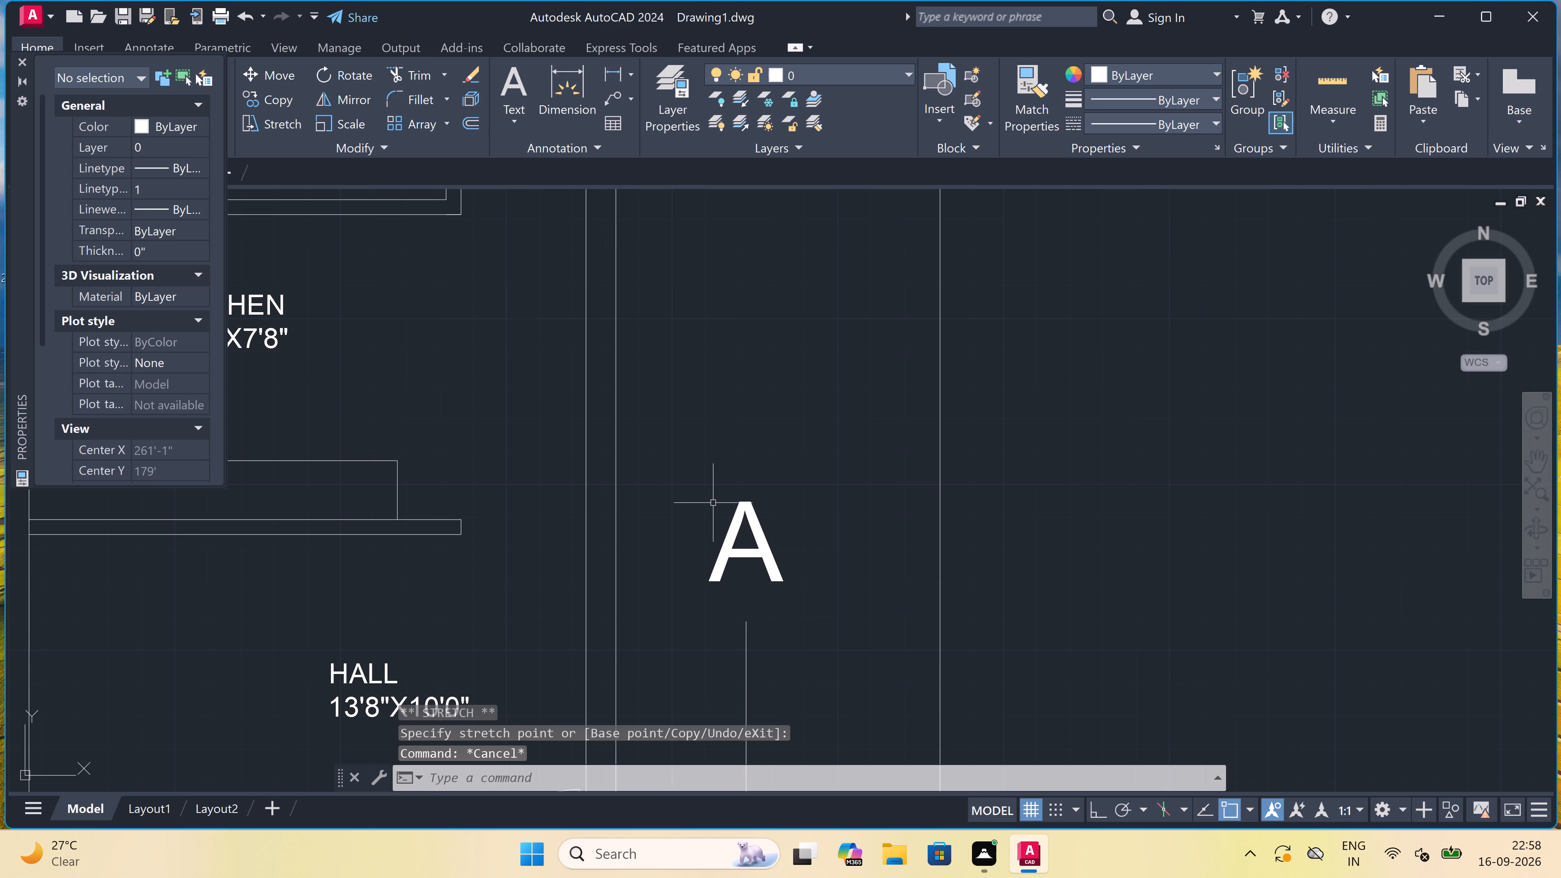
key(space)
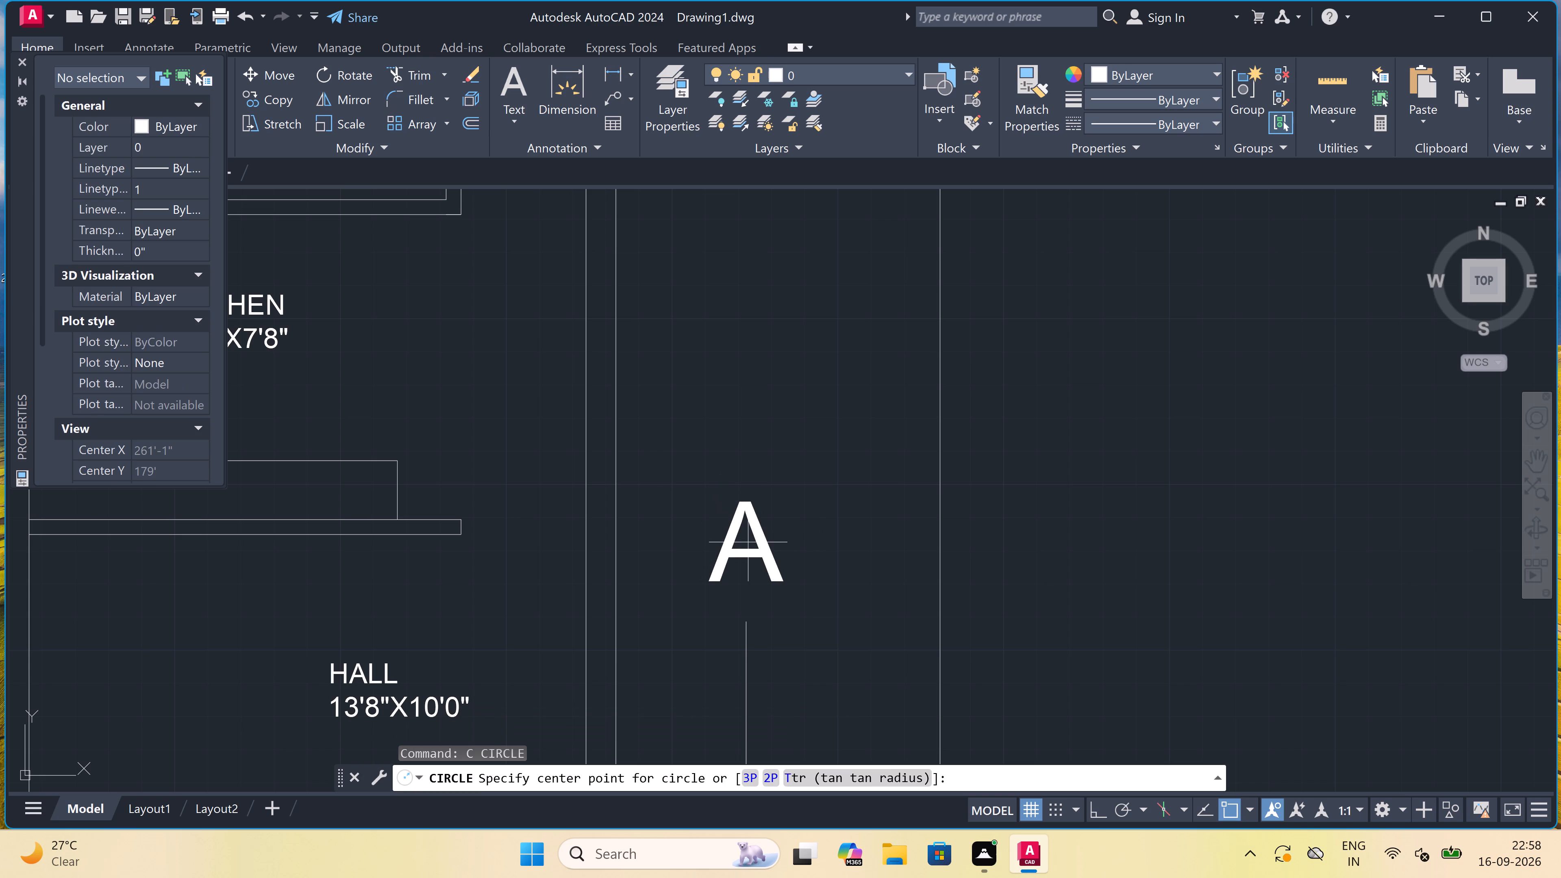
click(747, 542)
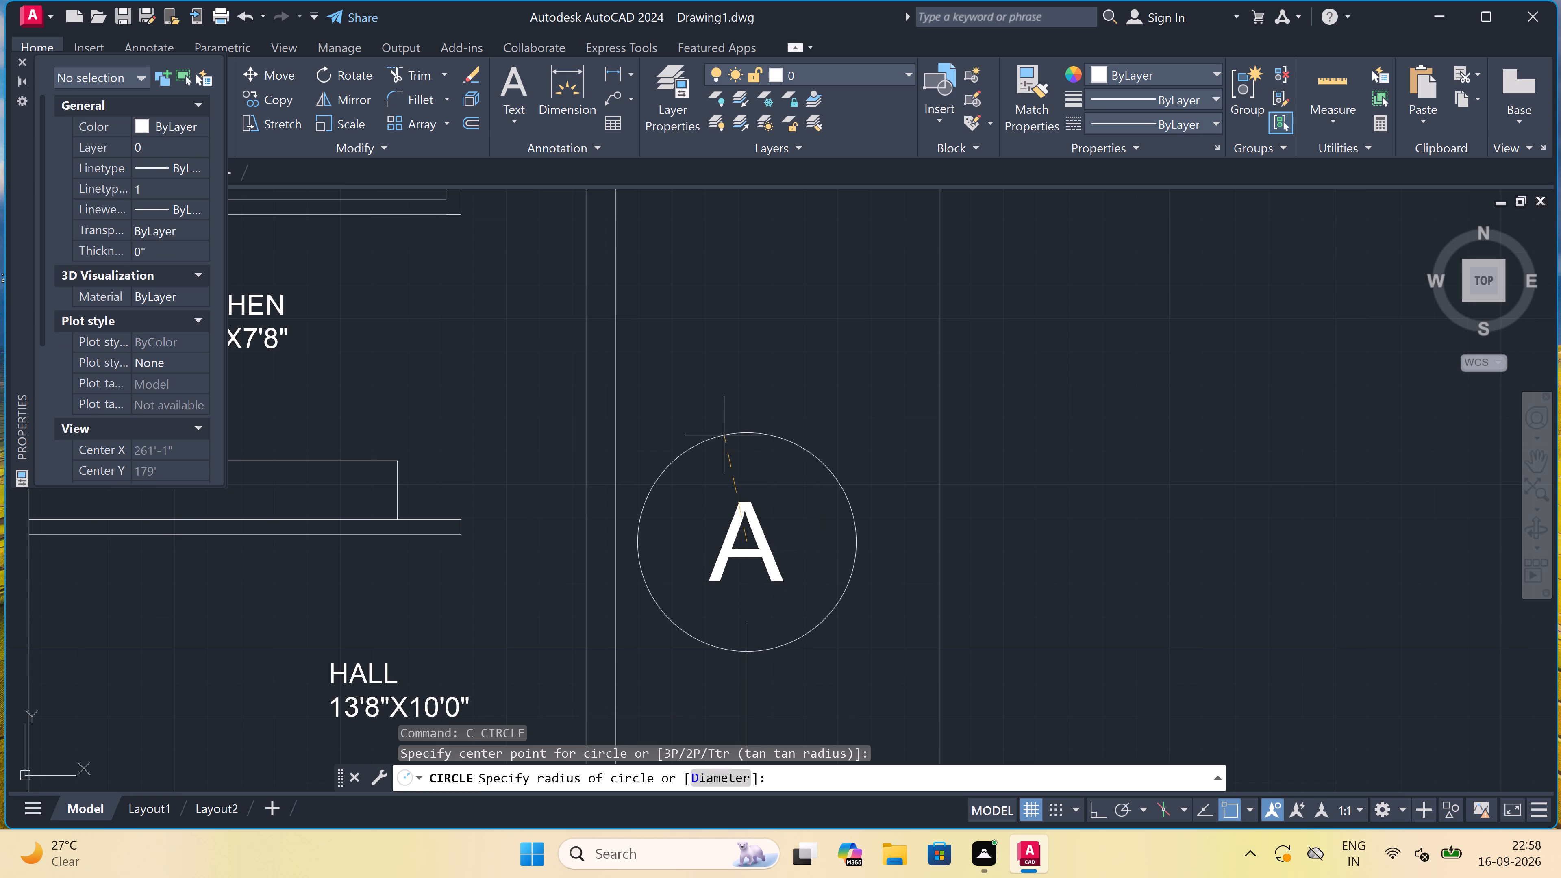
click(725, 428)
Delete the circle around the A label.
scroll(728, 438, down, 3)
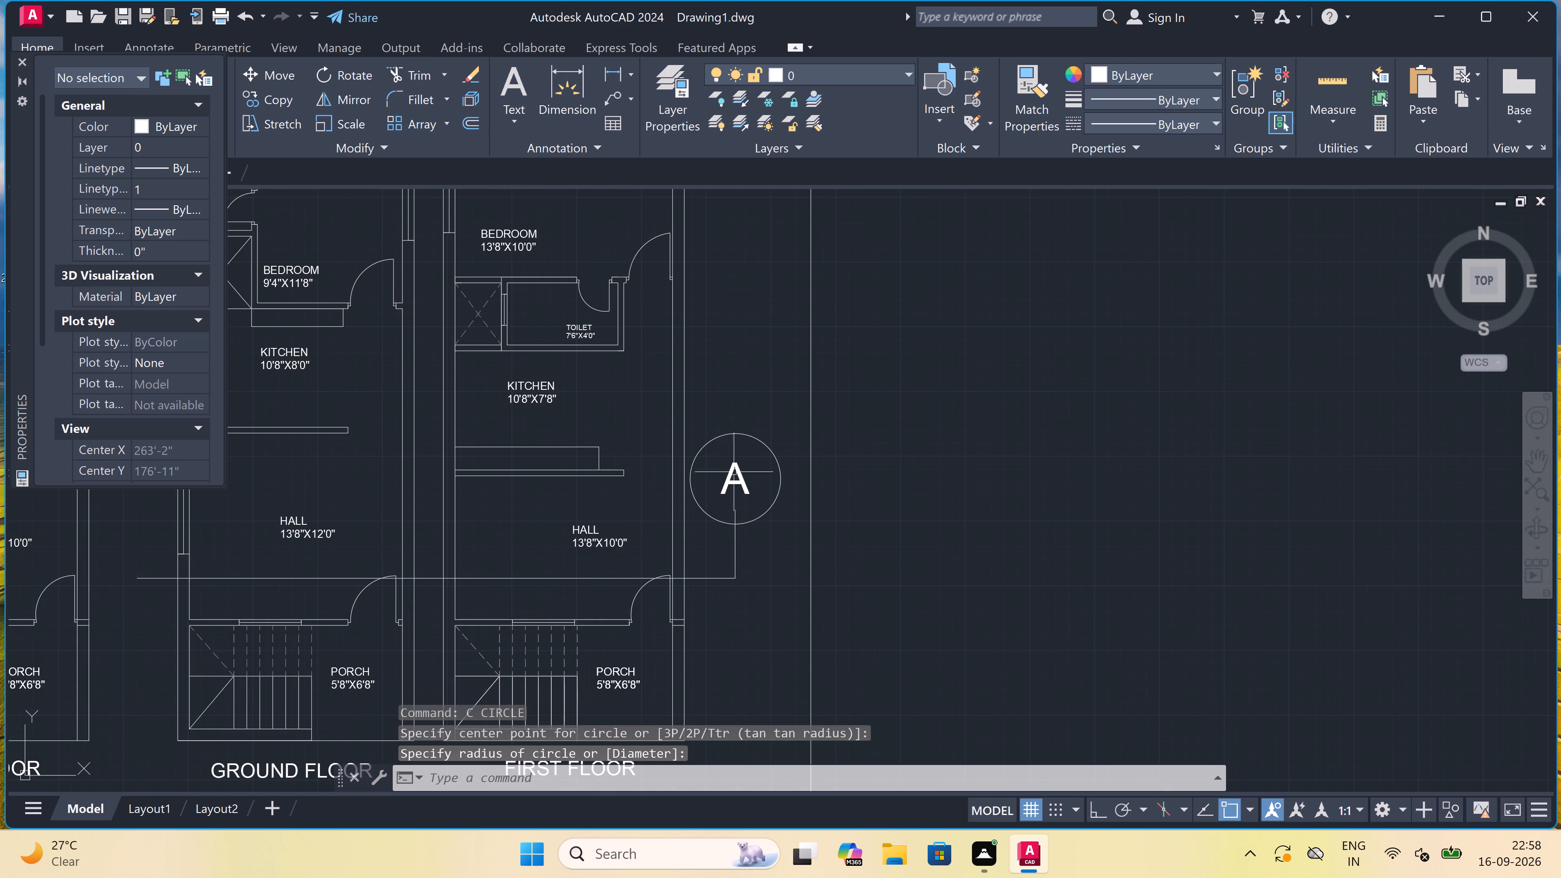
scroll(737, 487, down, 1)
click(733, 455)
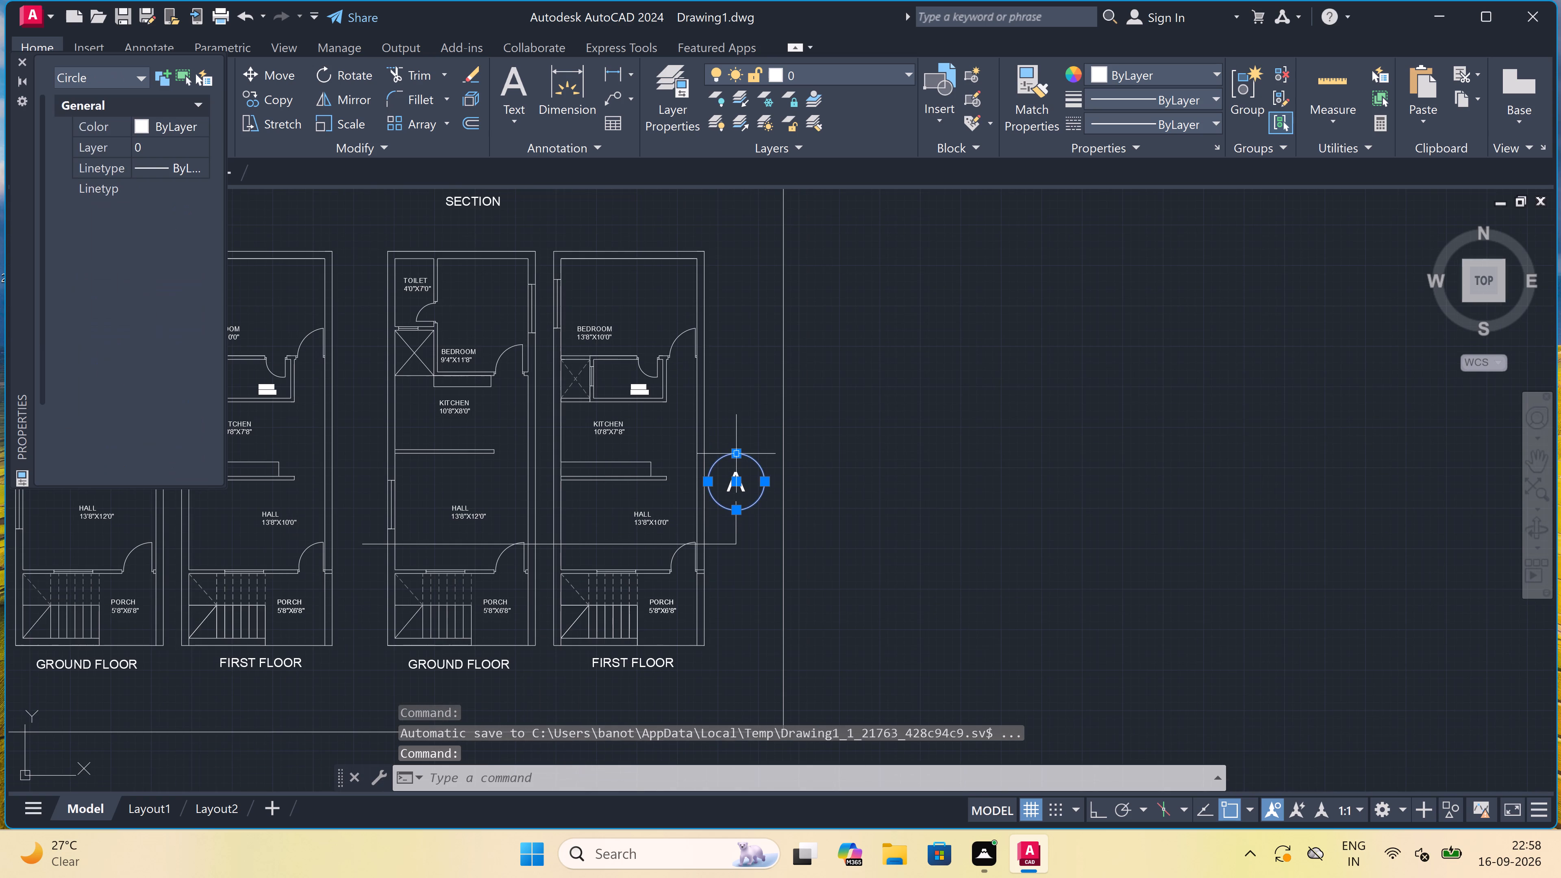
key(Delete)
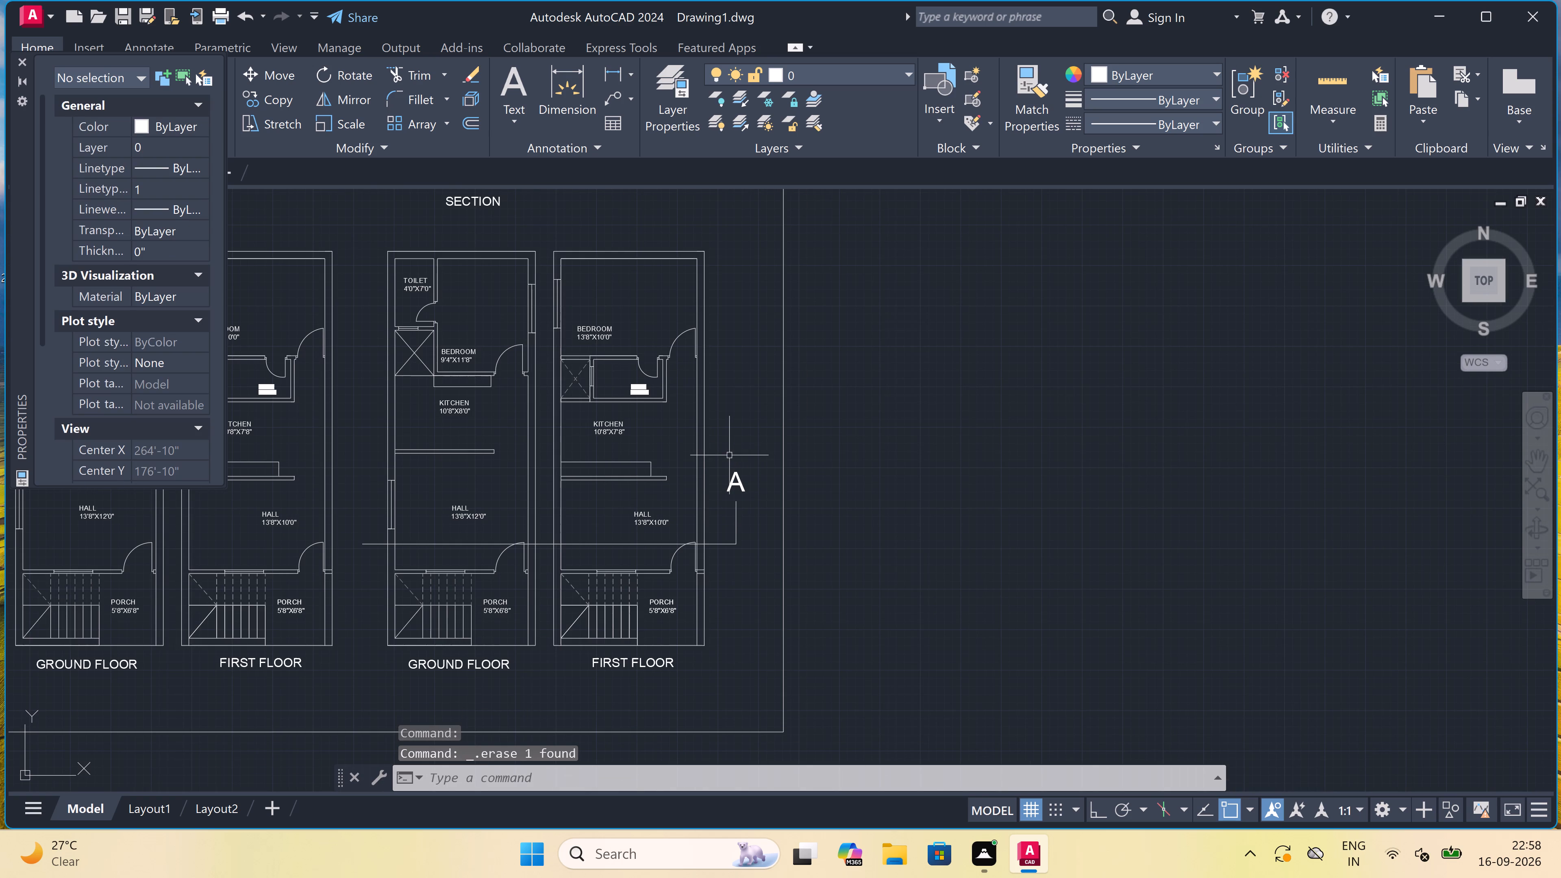
Draw a tight circle centred on the A label, ending just above the section line's upturned end.
key(c)
key(space)
scroll(730, 482, up, 2)
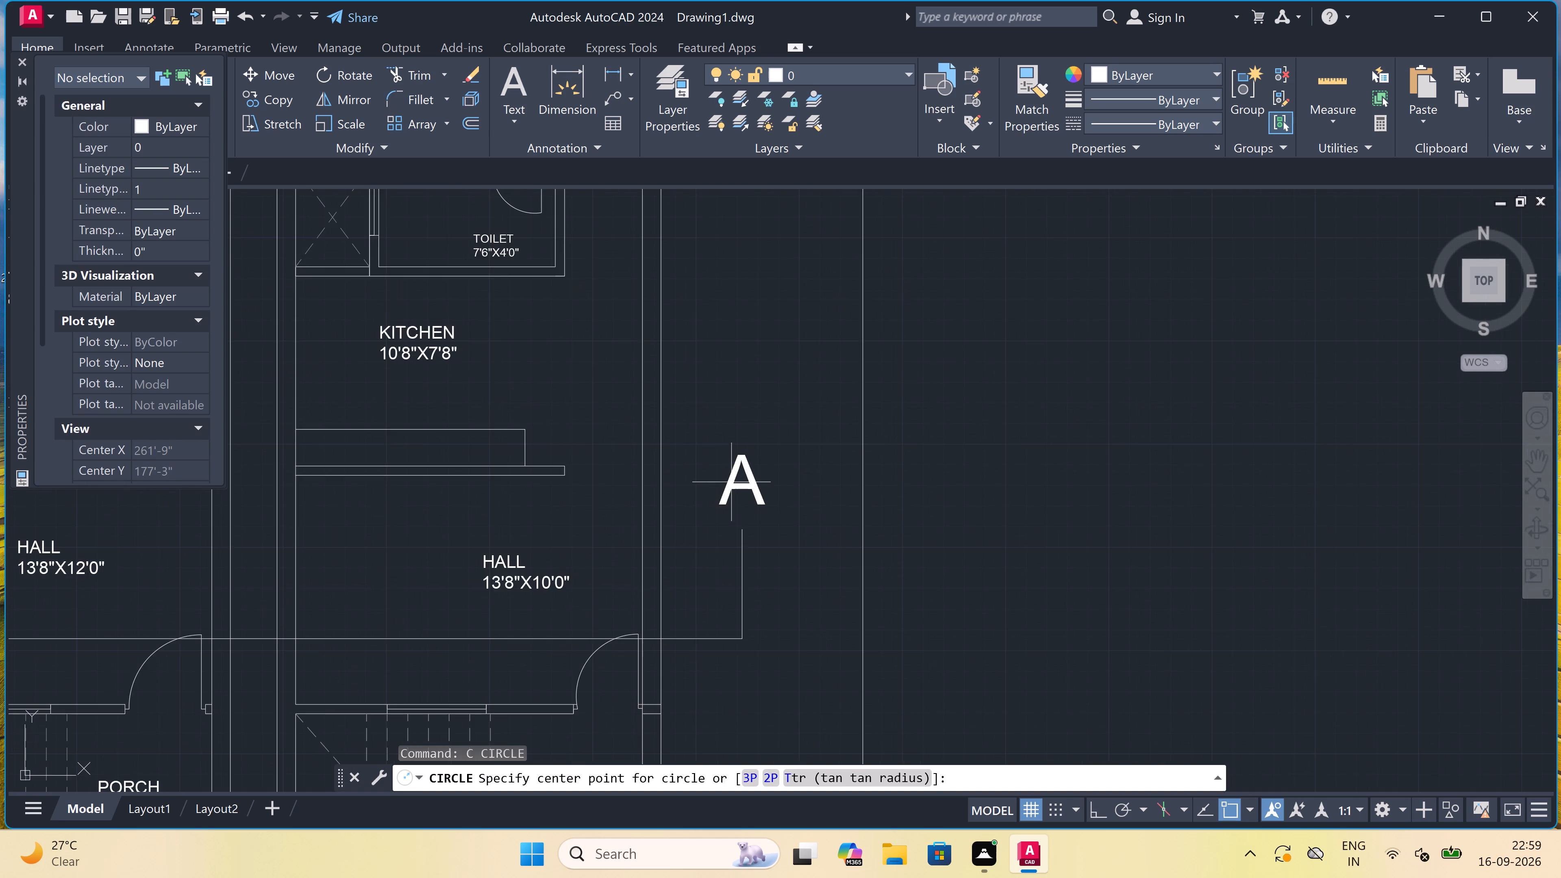
scroll(750, 478, up, 1)
click(735, 484)
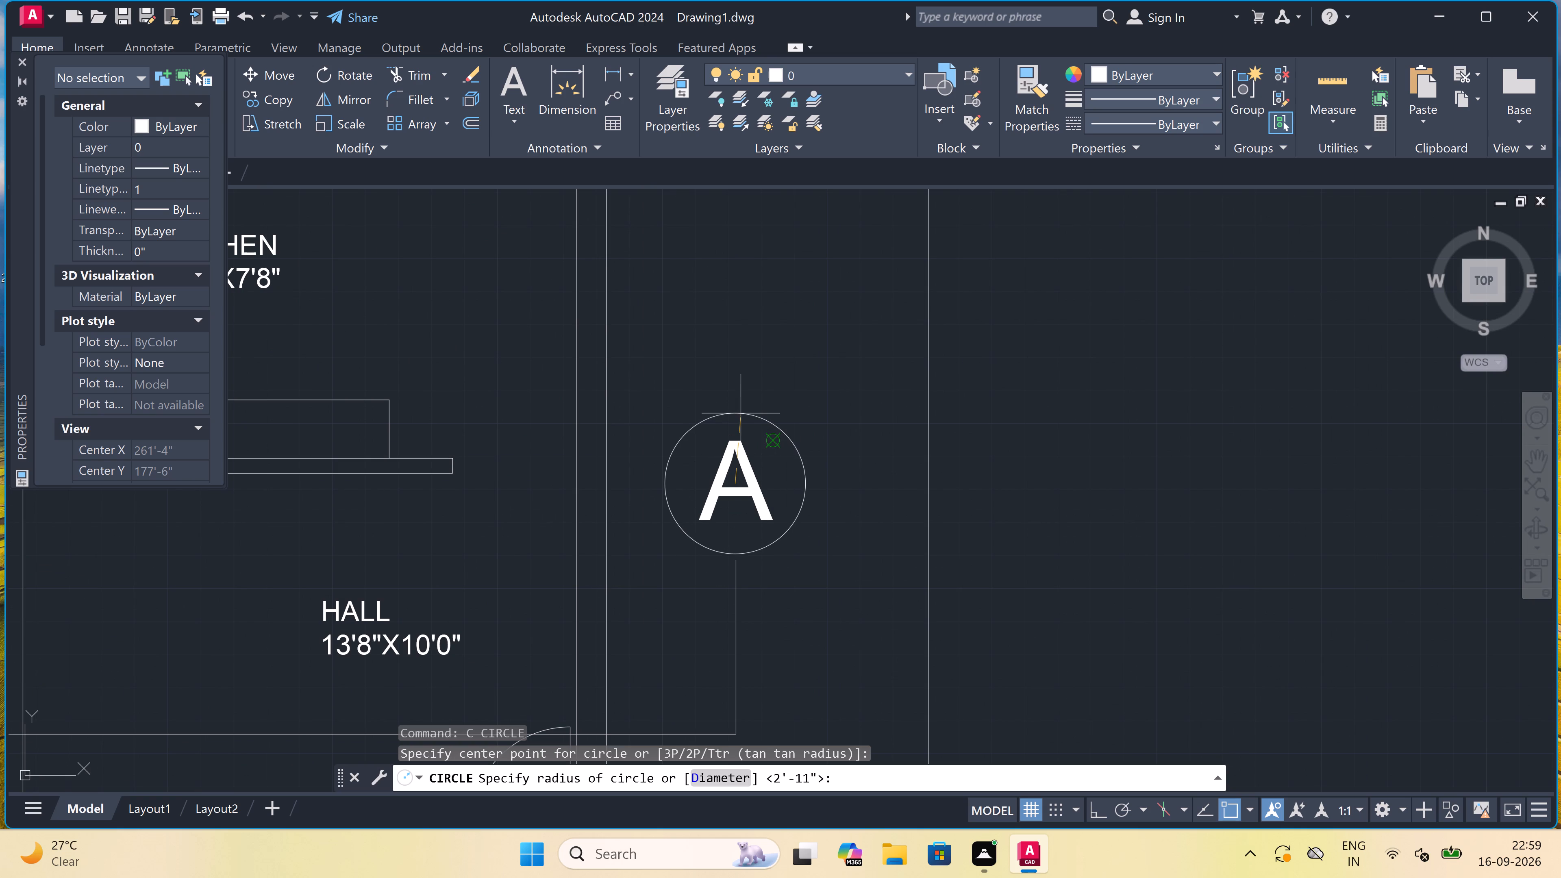
click(740, 410)
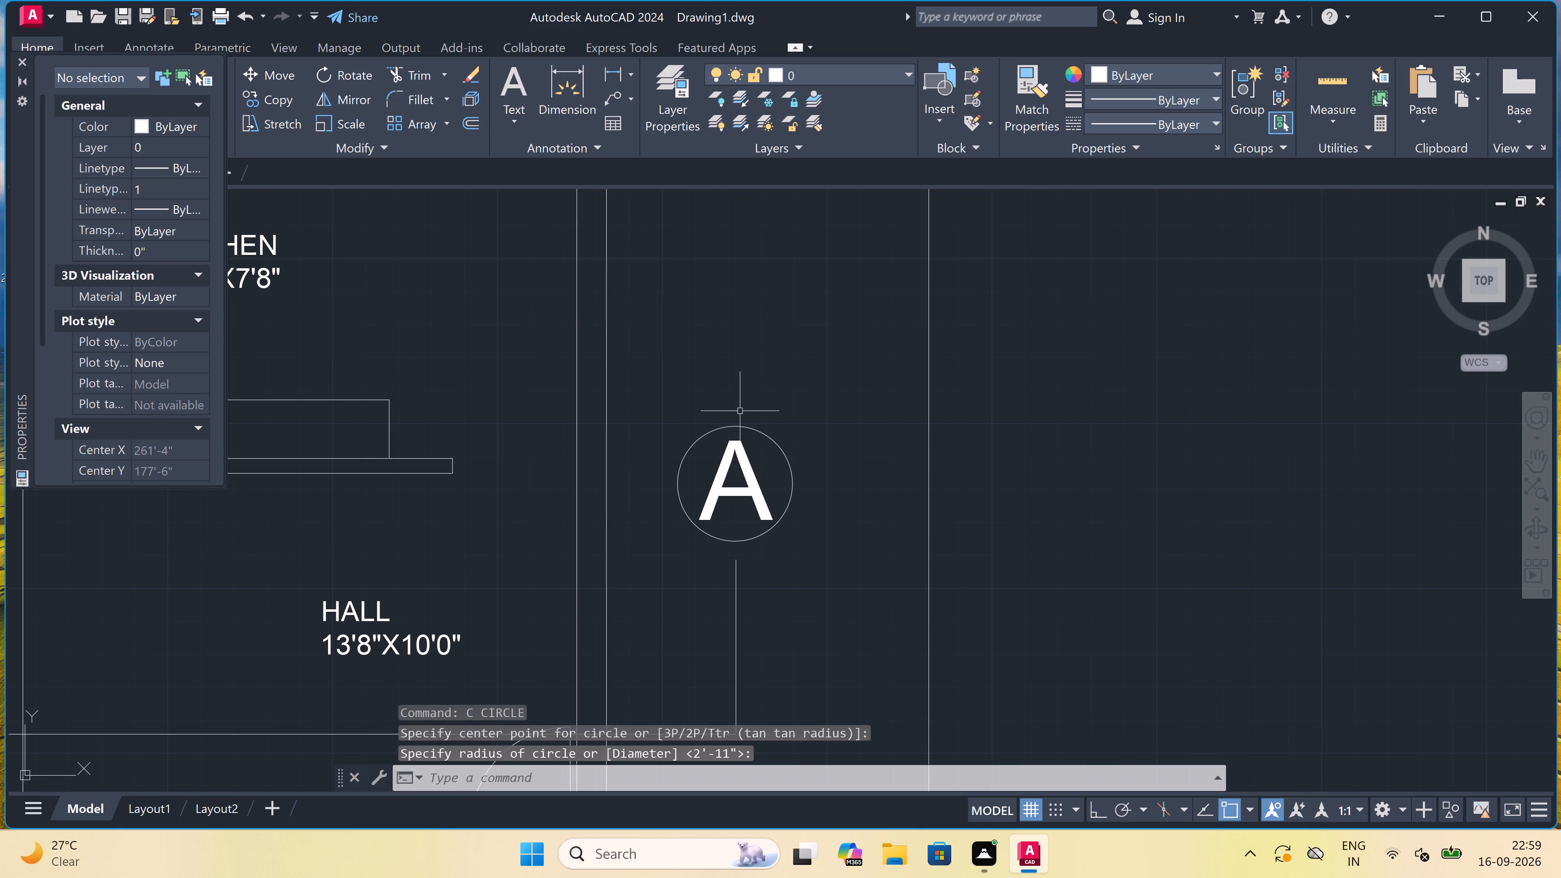
Extend the section line's vertical end up to the circle around the A label.
text(EX)
key(space)
click(737, 600)
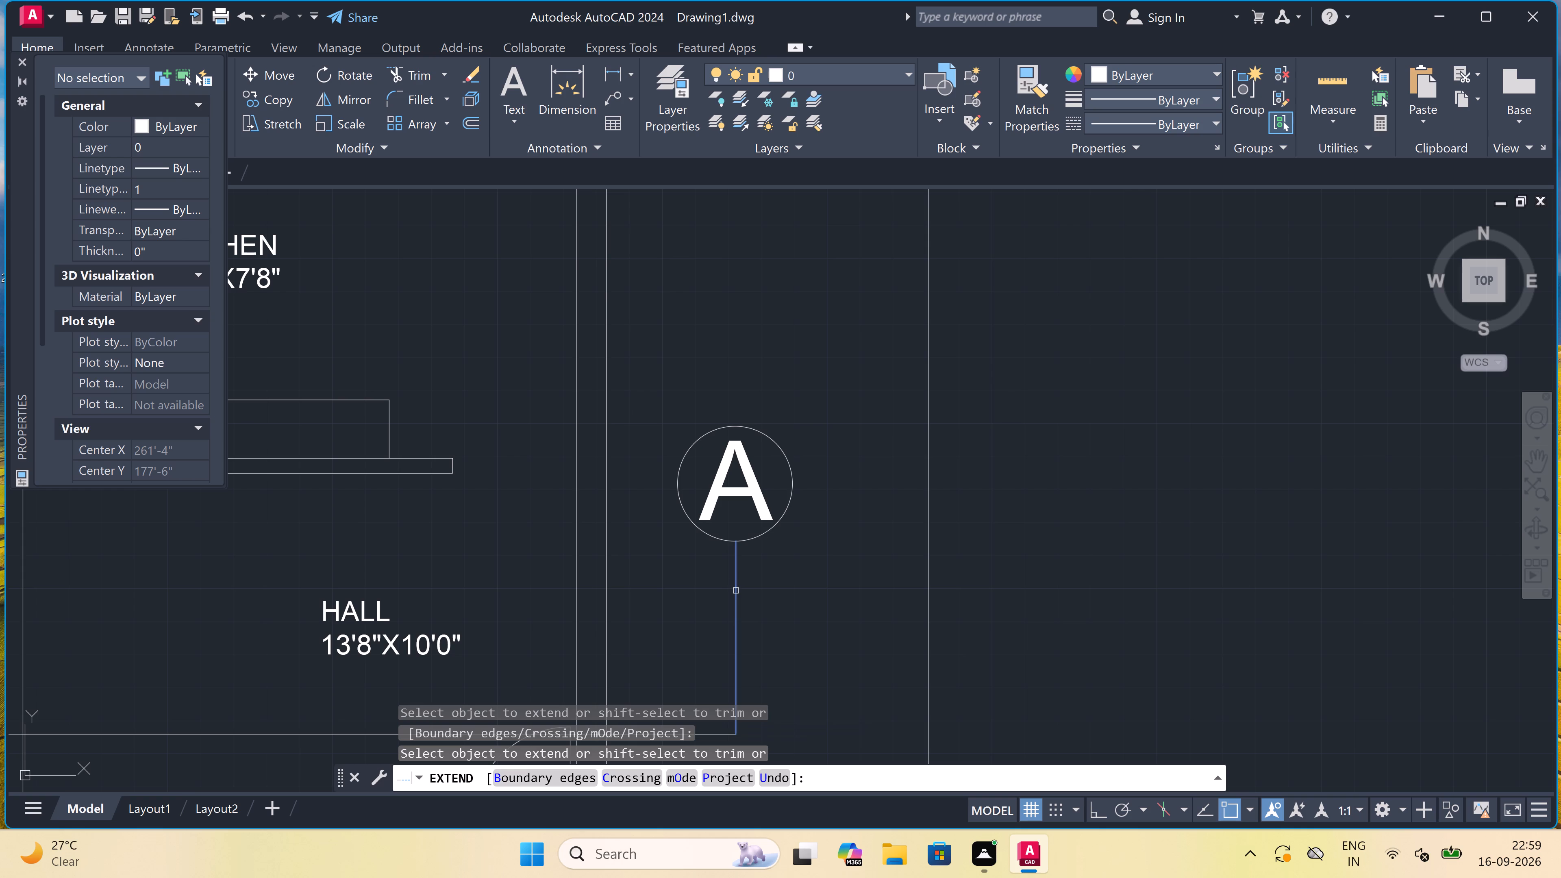
click(735, 582)
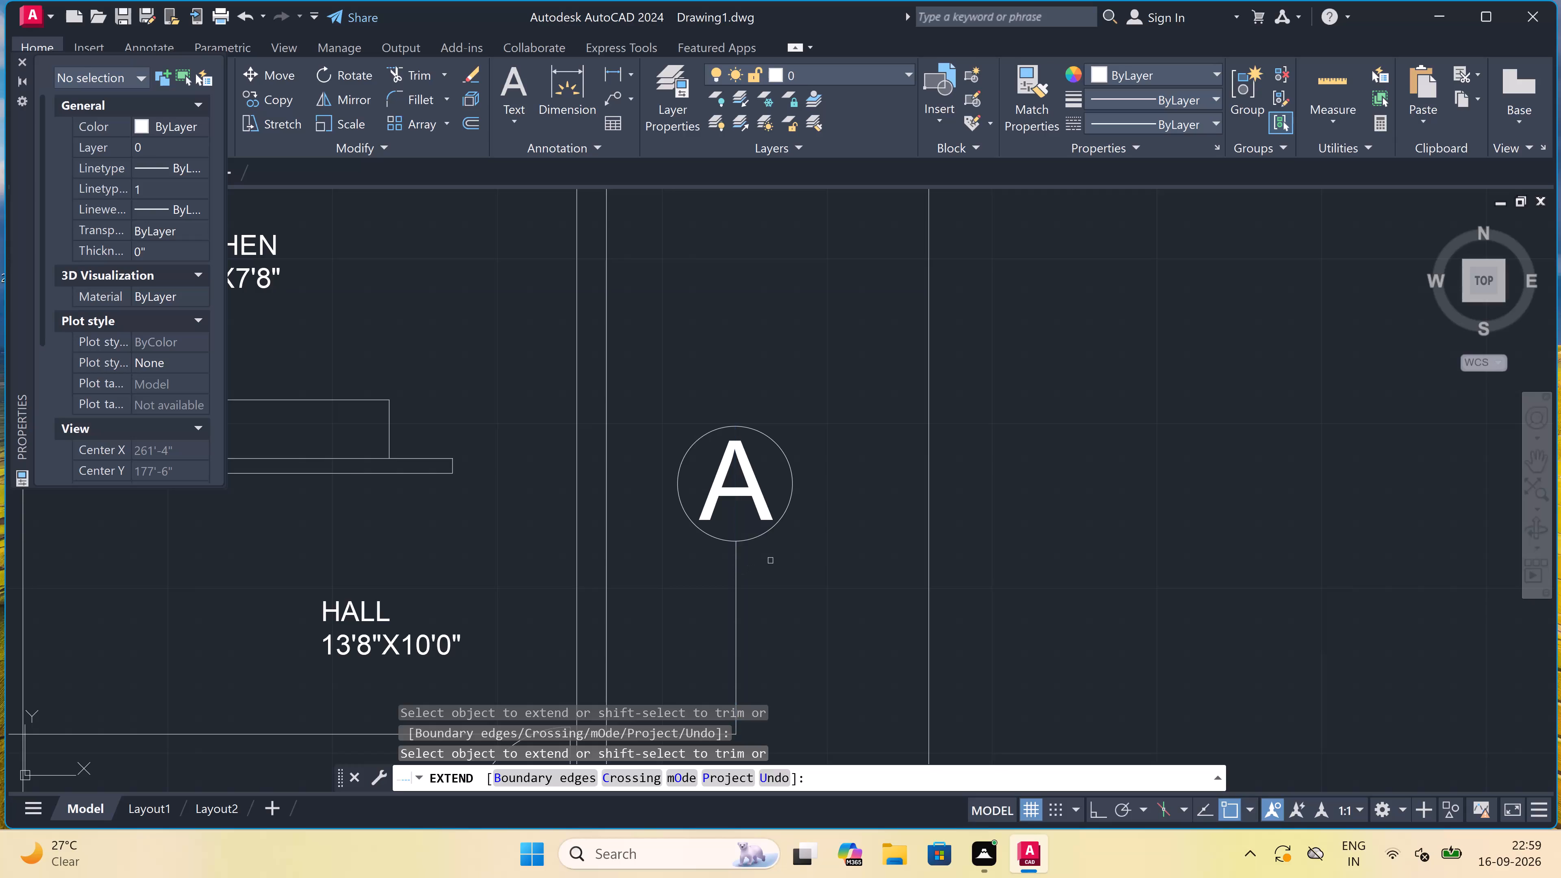
key(Escape)
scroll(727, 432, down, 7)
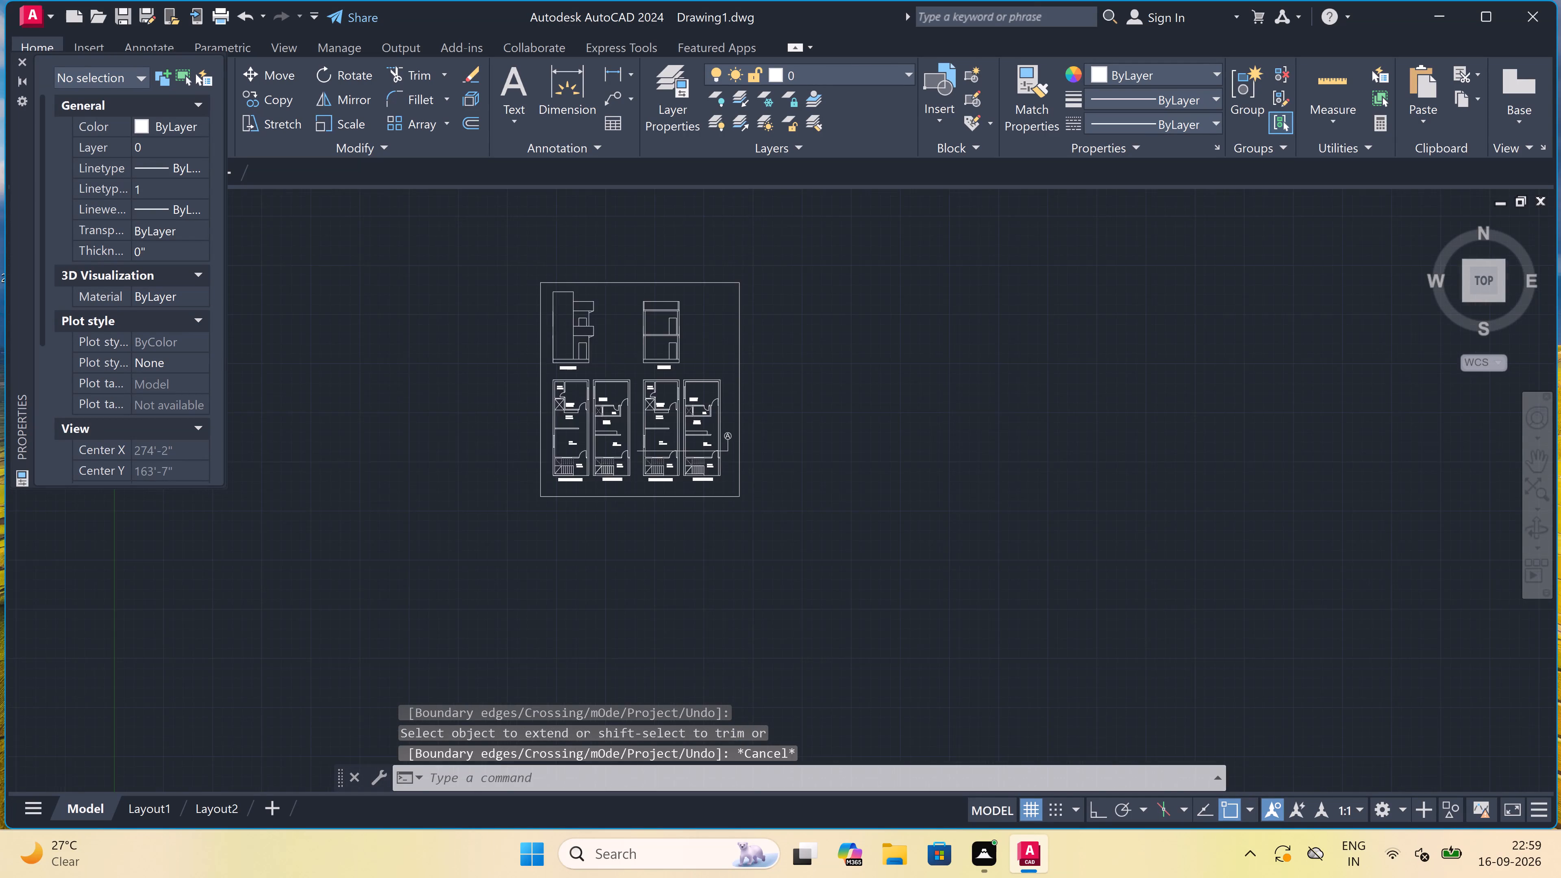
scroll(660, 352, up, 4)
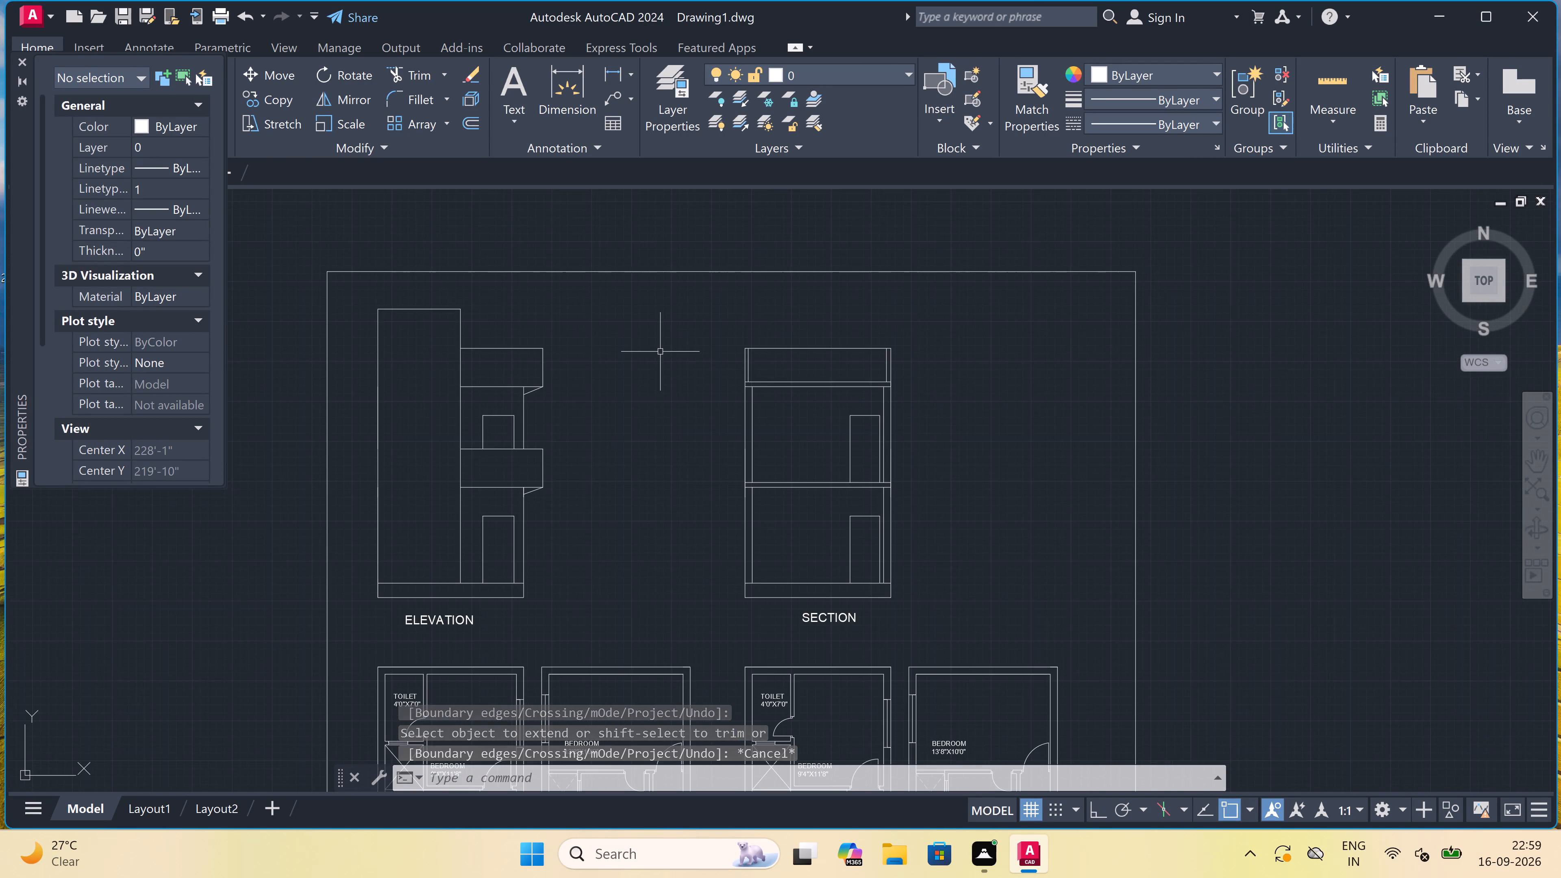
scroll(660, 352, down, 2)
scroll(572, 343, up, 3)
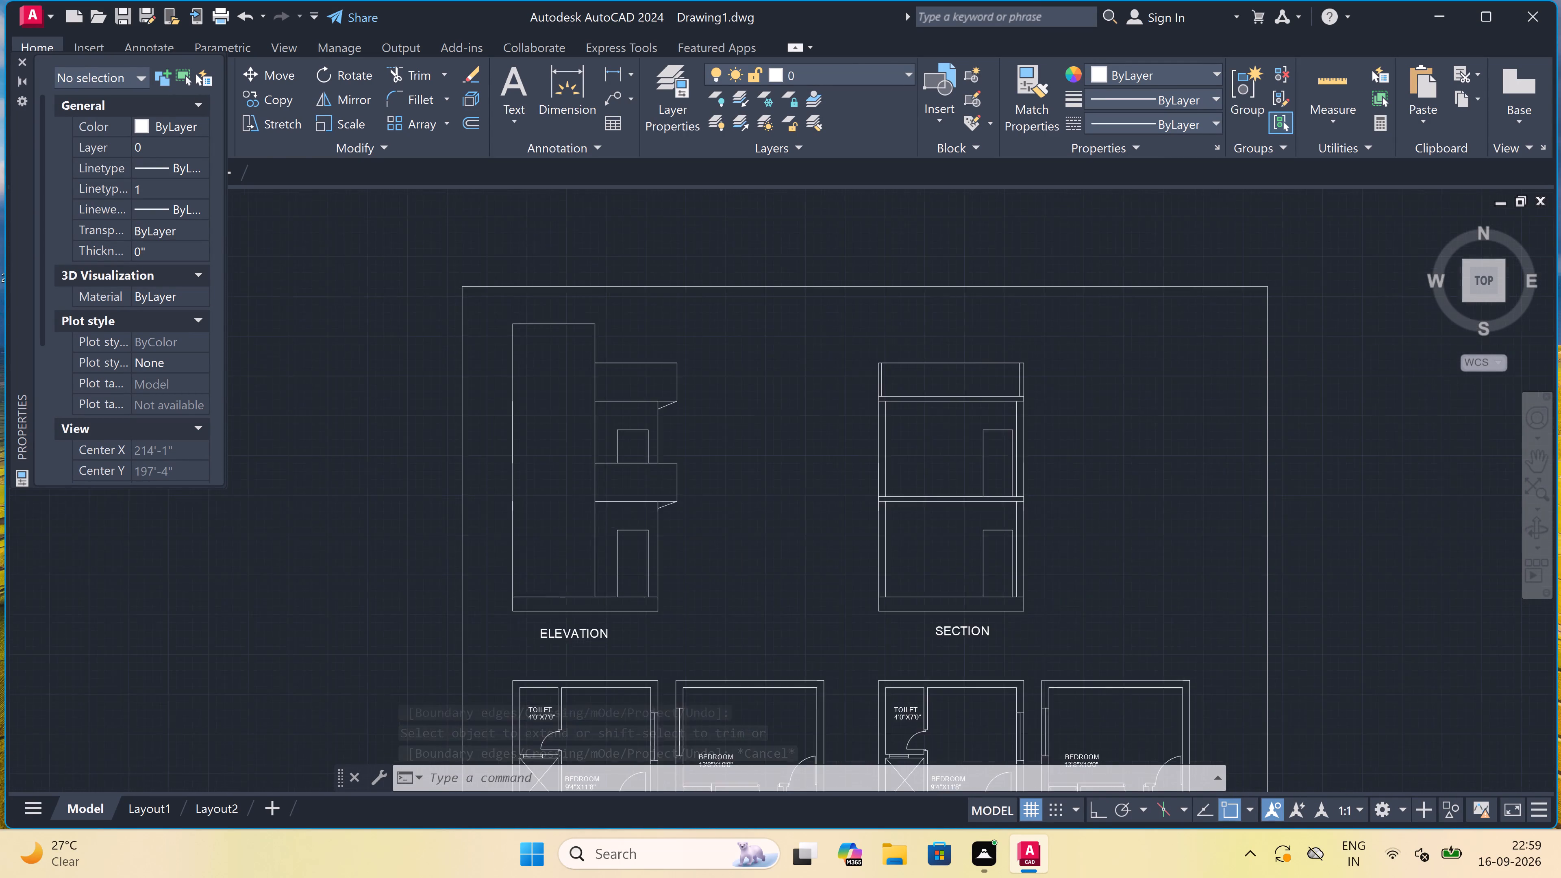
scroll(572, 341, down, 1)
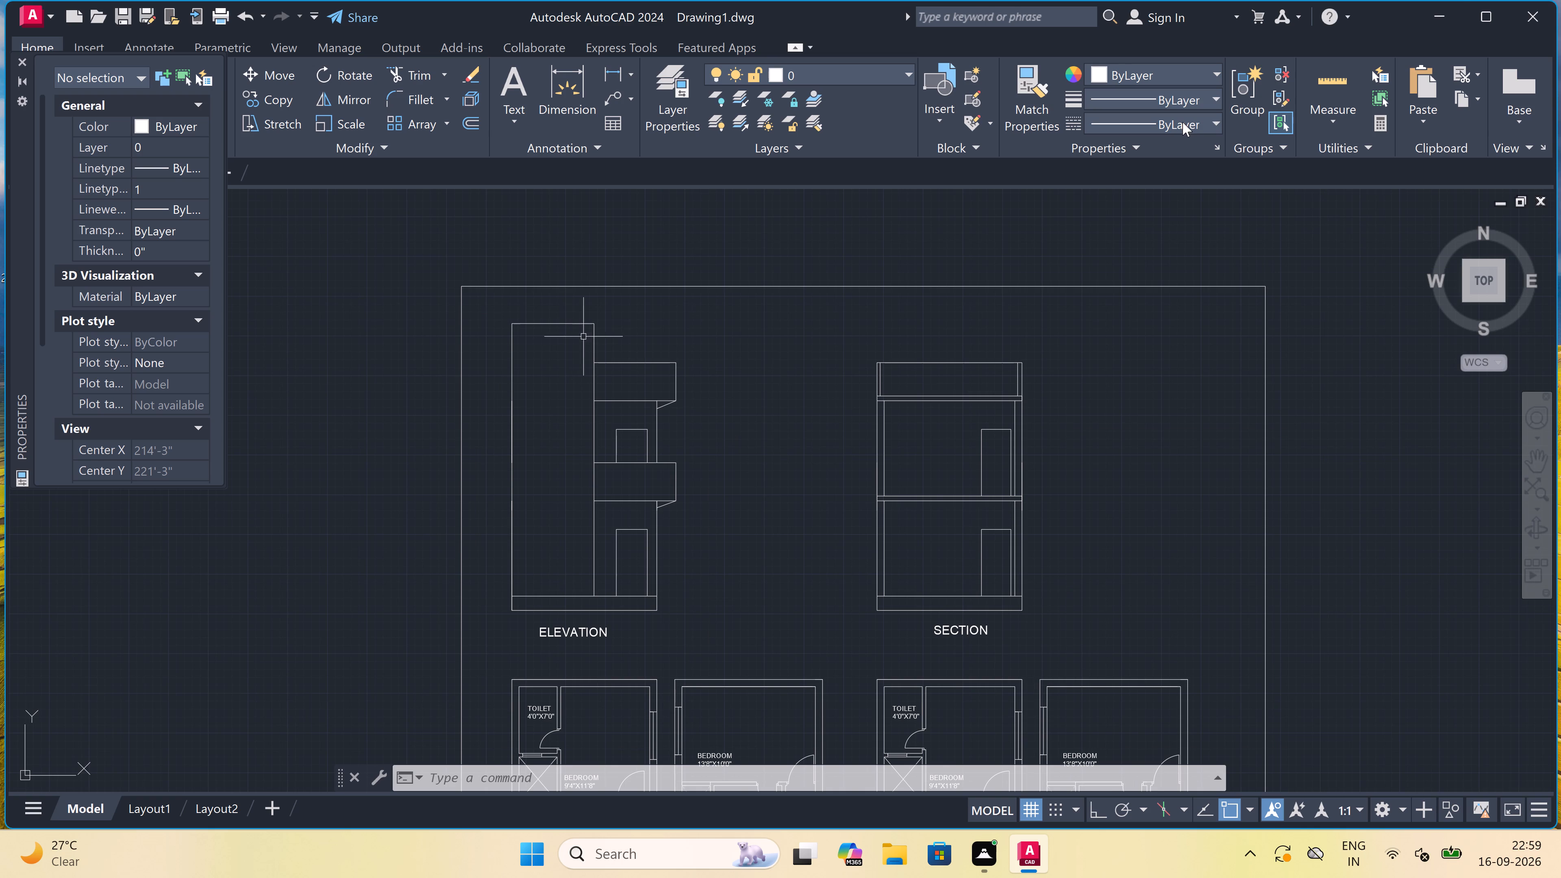
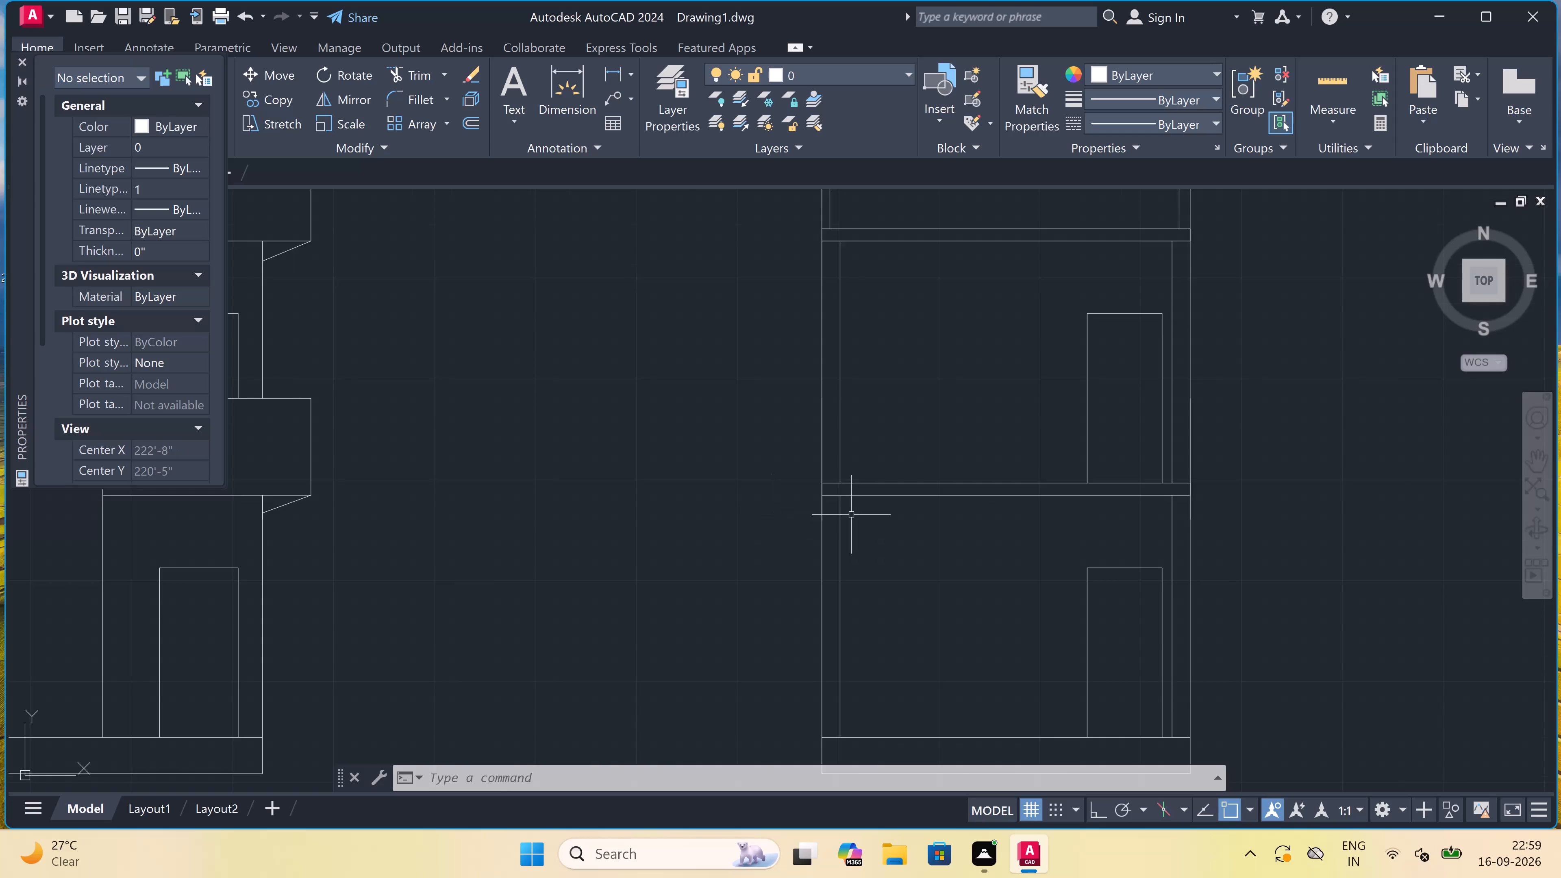
Add the multiline text label PARAPET WALL-3'6" beside the parapet of the section drawing.
scroll(847, 569, up, 4)
scroll(842, 561, down, 2)
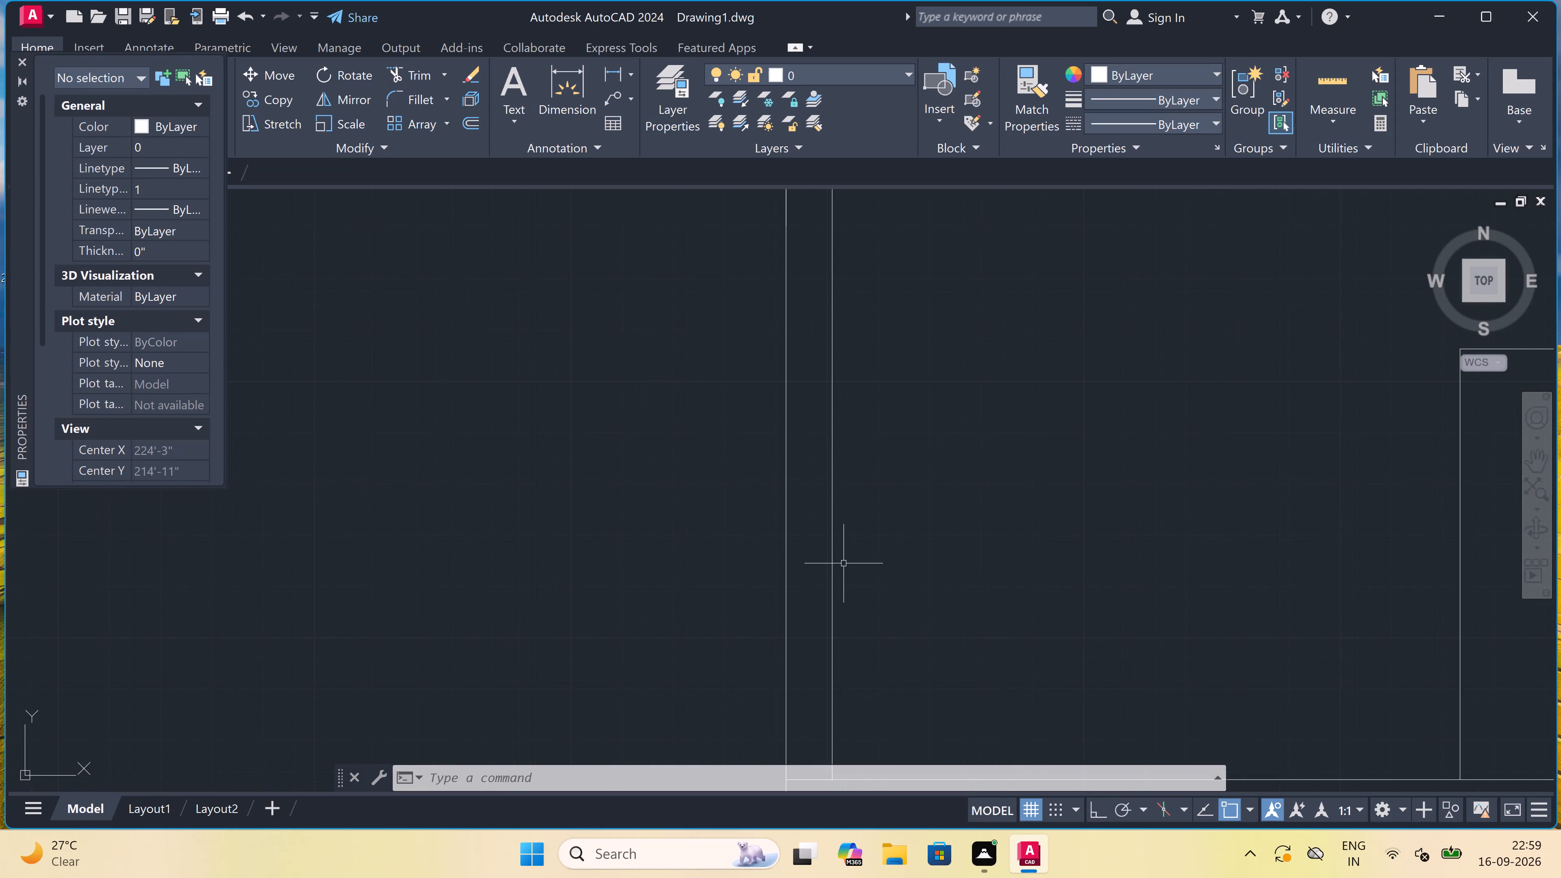
scroll(840, 556, down, 1)
scroll(745, 433, down, 2)
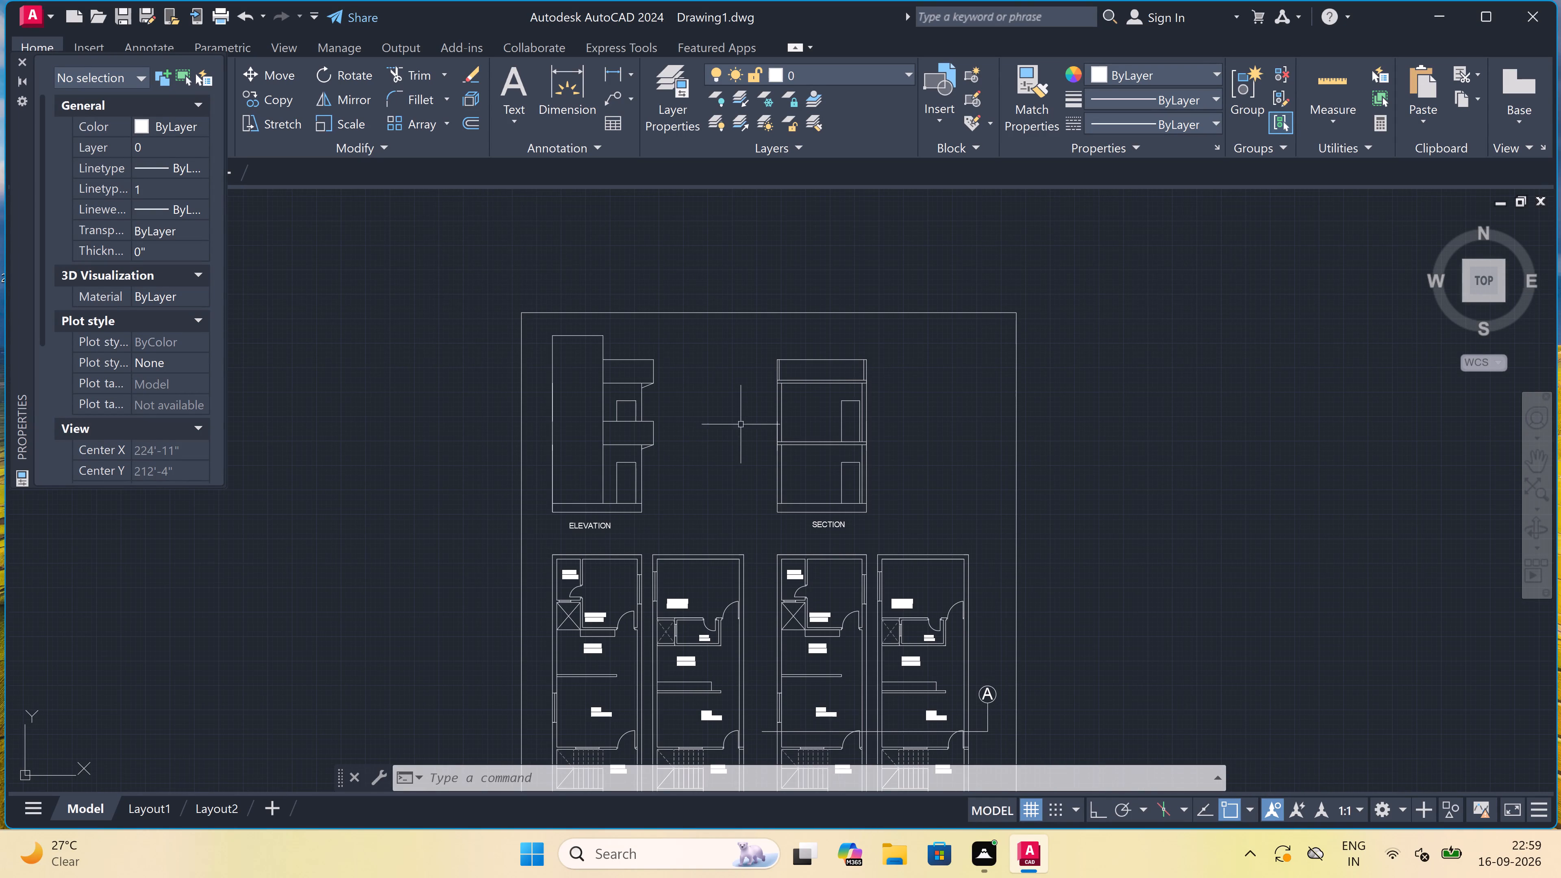
scroll(877, 361, up, 1)
scroll(926, 373, down, 1)
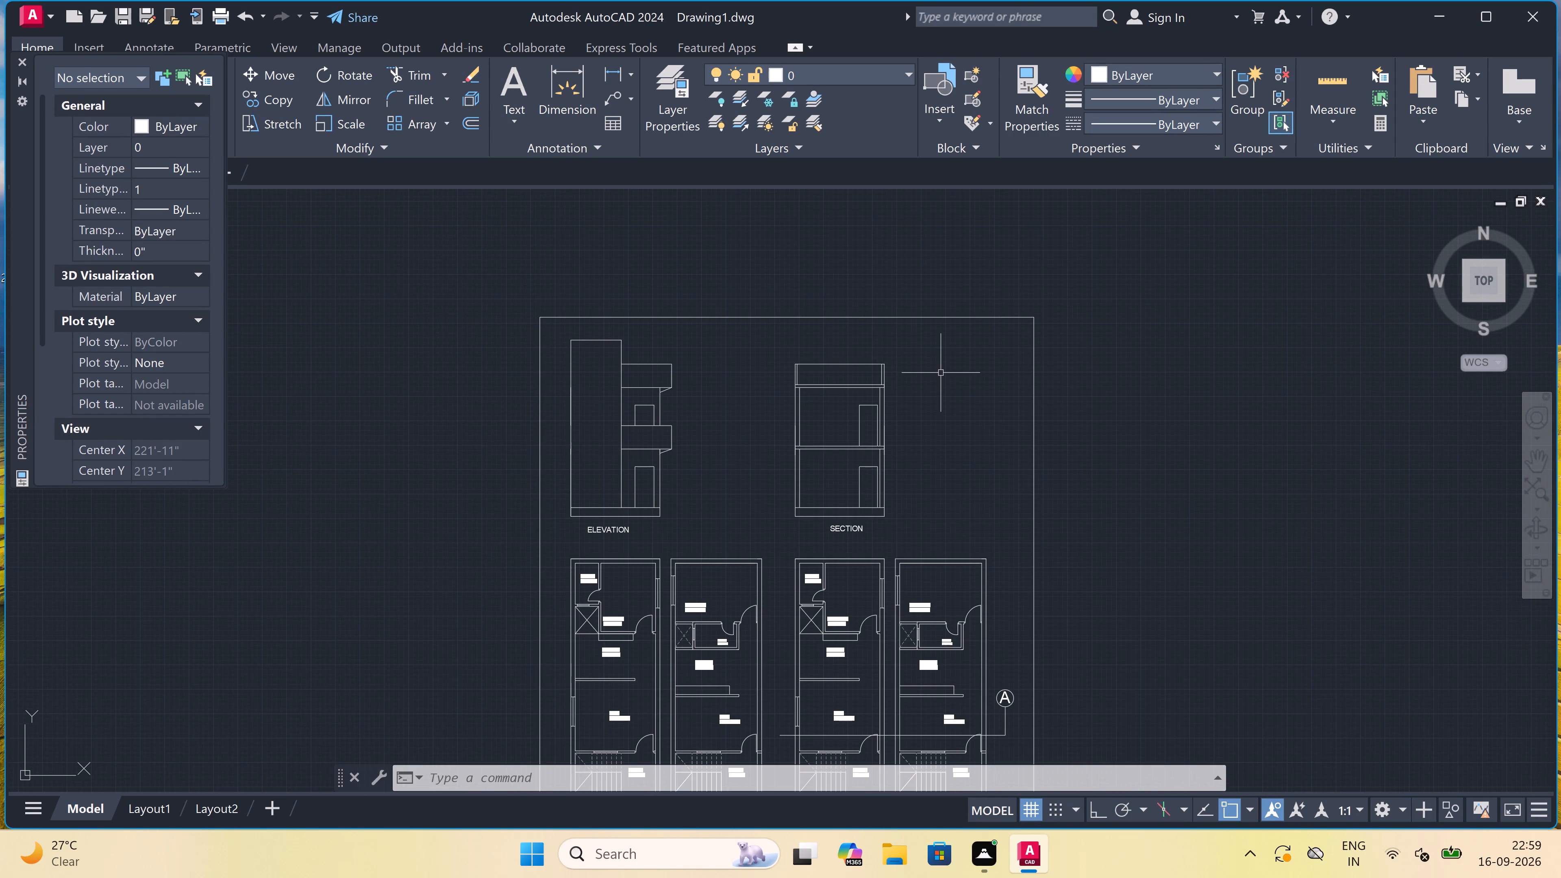
scroll(951, 374, up, 3)
text(MT)
key(space)
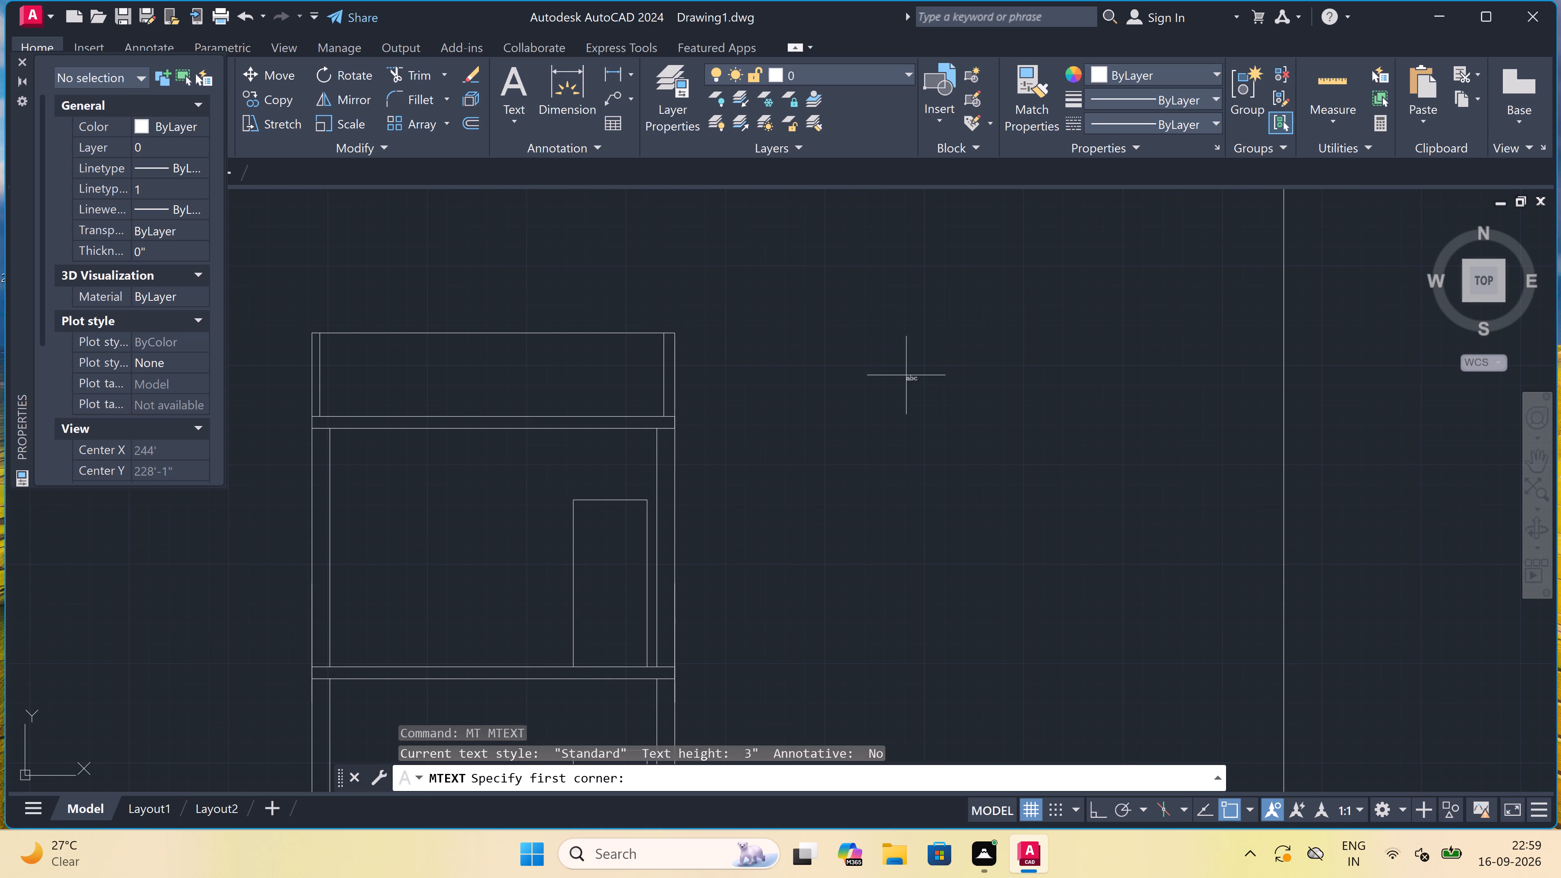
click(830, 373)
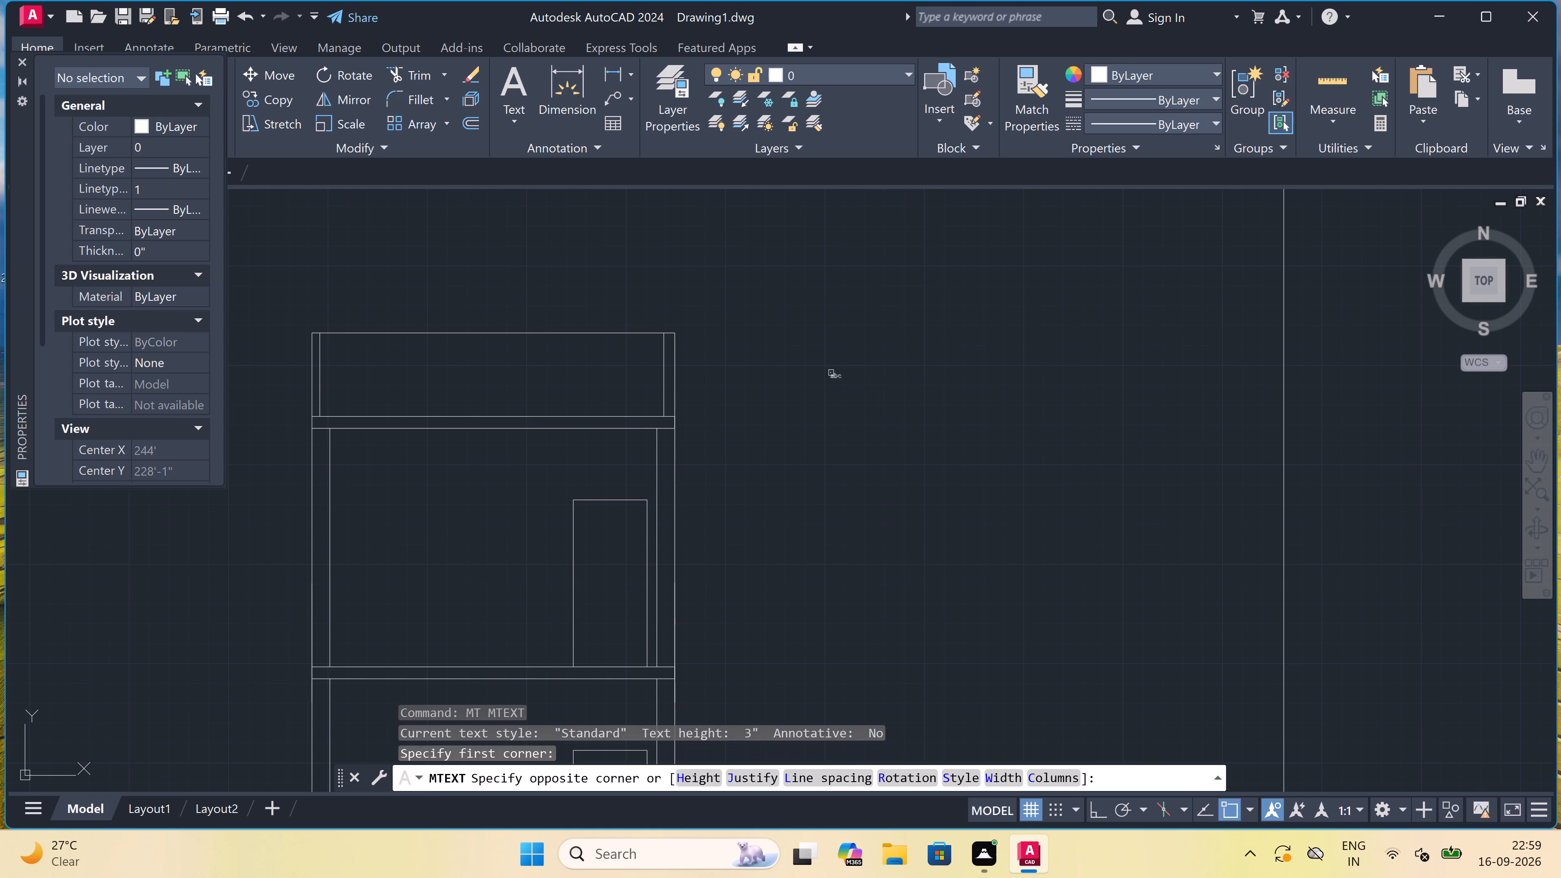
click(1152, 424)
text(PARAPET WA)
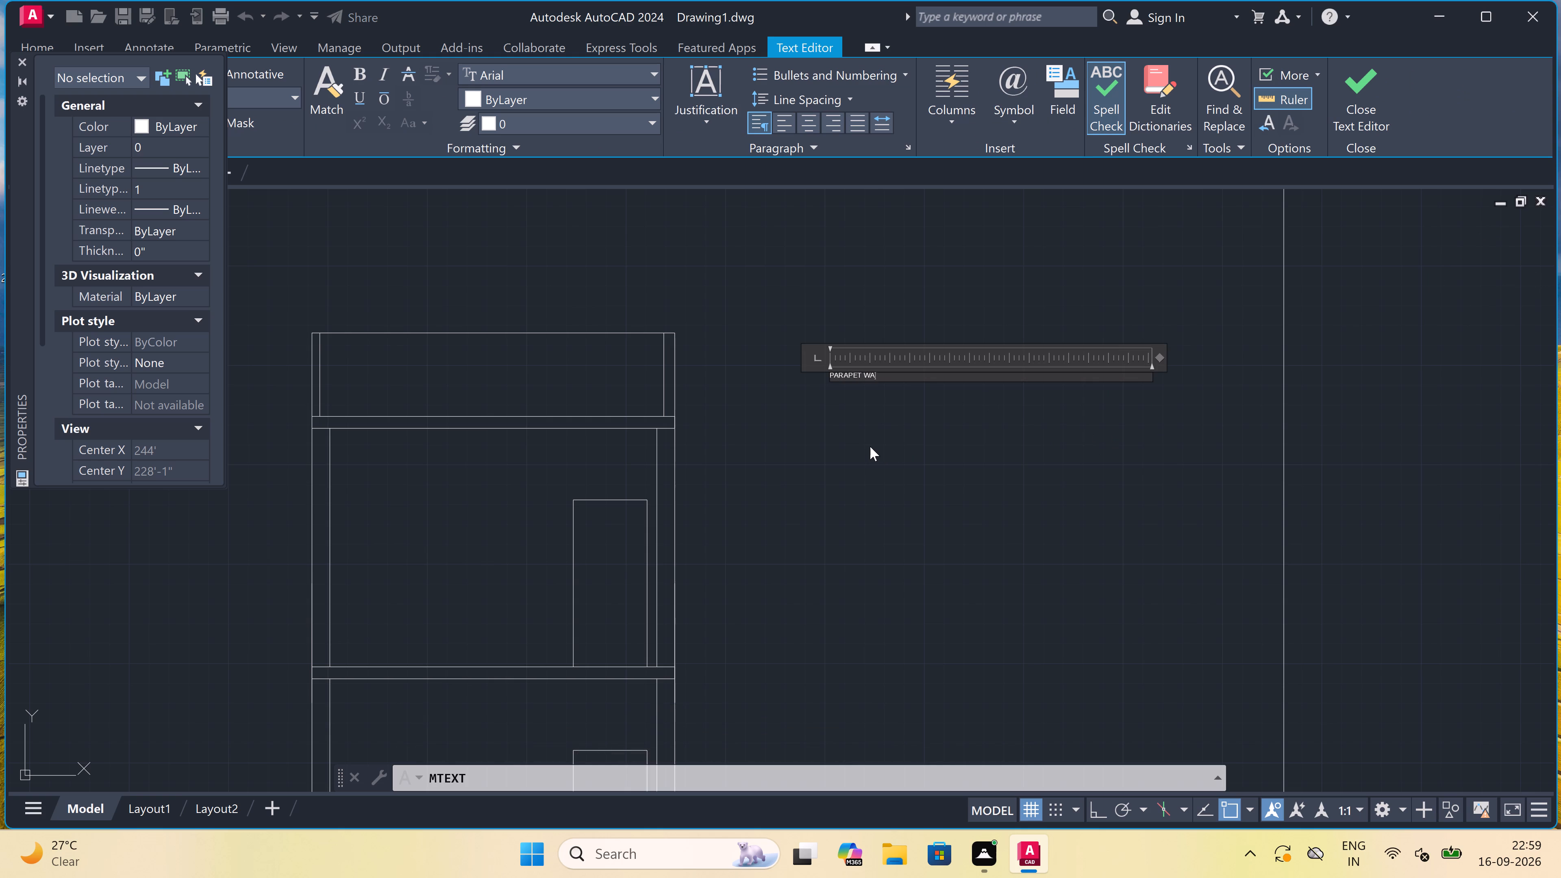
text(LL)
scroll(738, 372, up, 2)
key(minus)
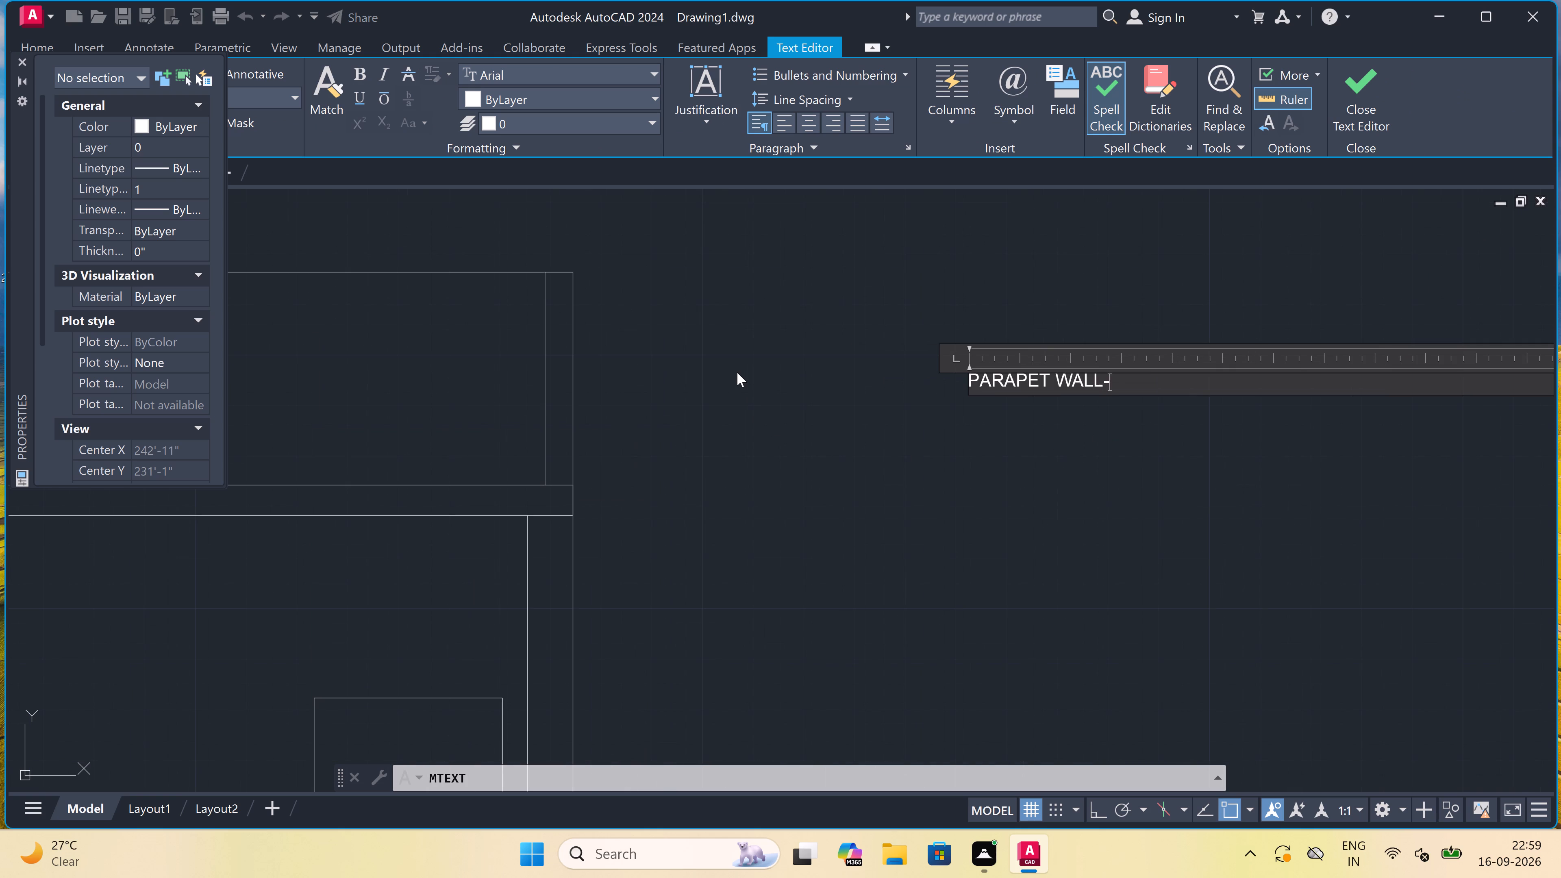
text(3'6")
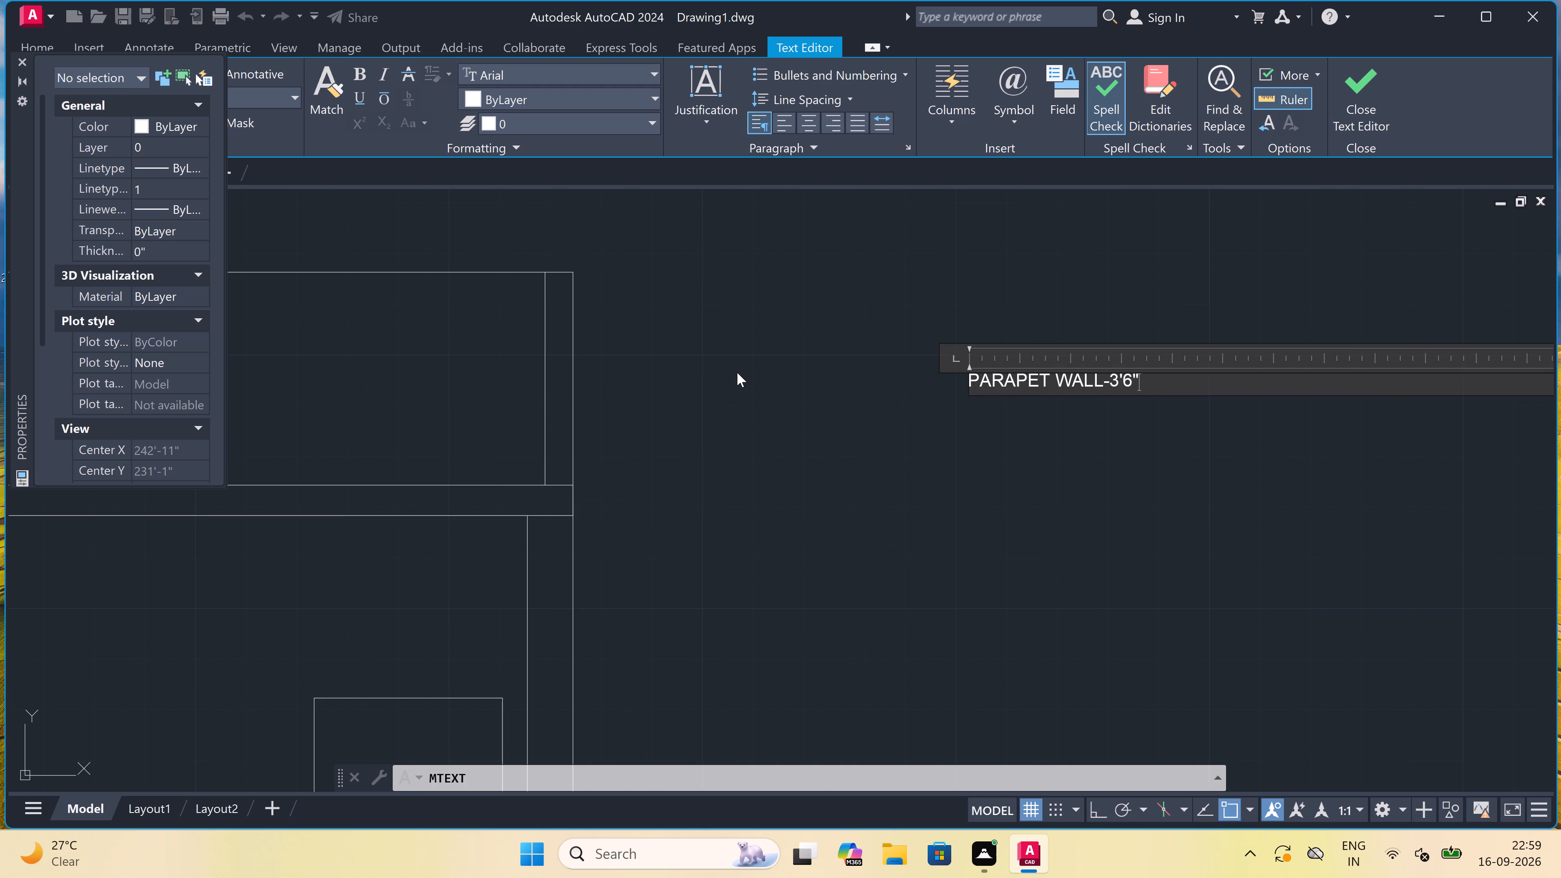
click(737, 373)
Add the multiline text label SLAB-6" below the parapet wall label, beside the section's roof slab.
scroll(737, 373, down, 2)
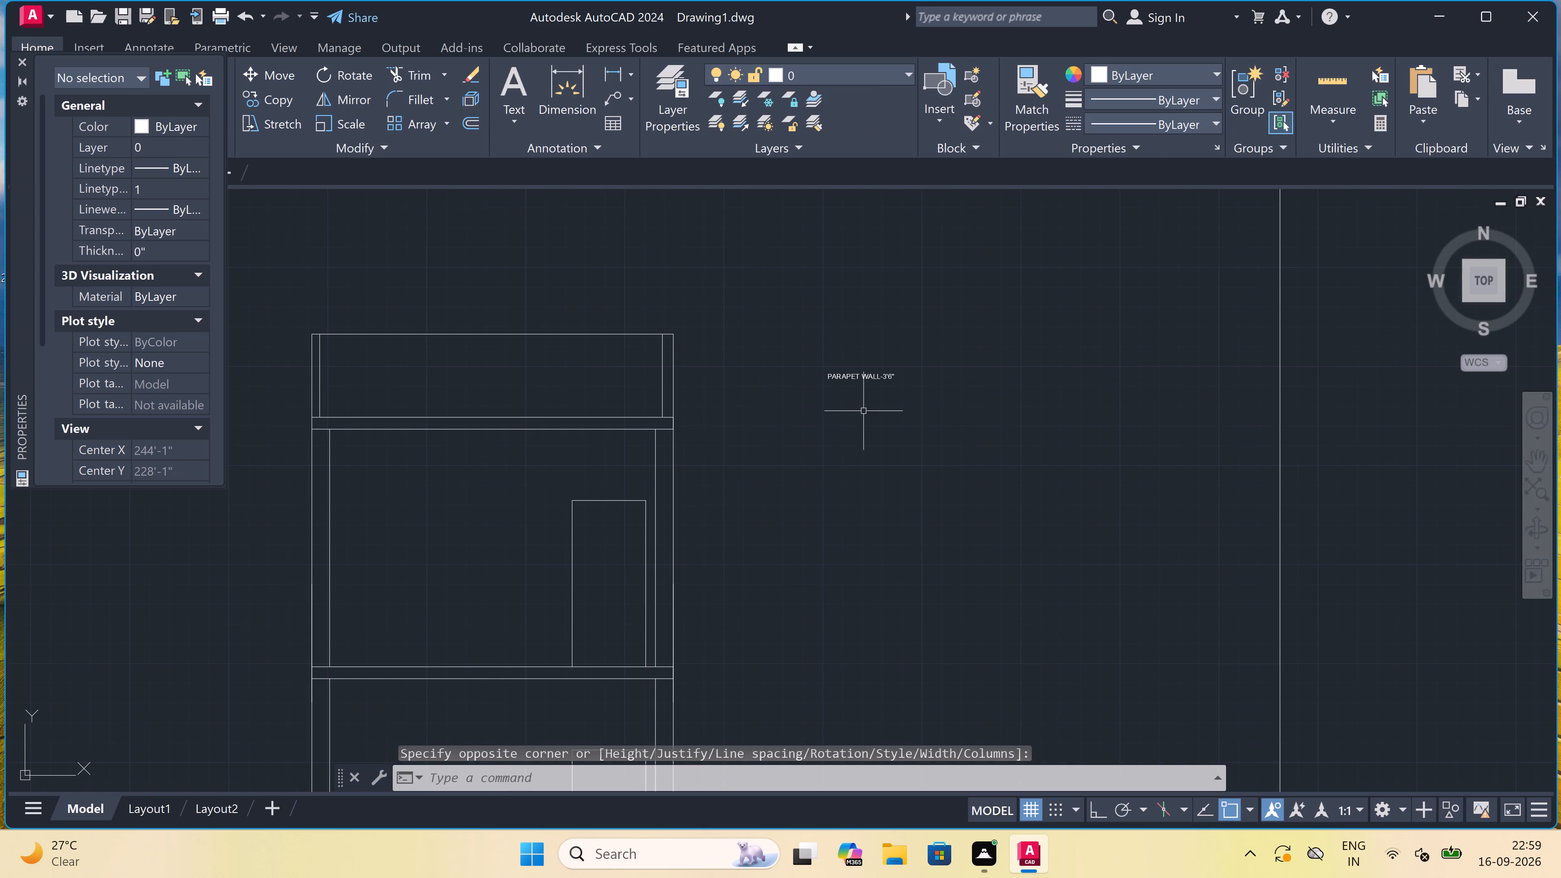
scroll(920, 416, up, 2)
key(space)
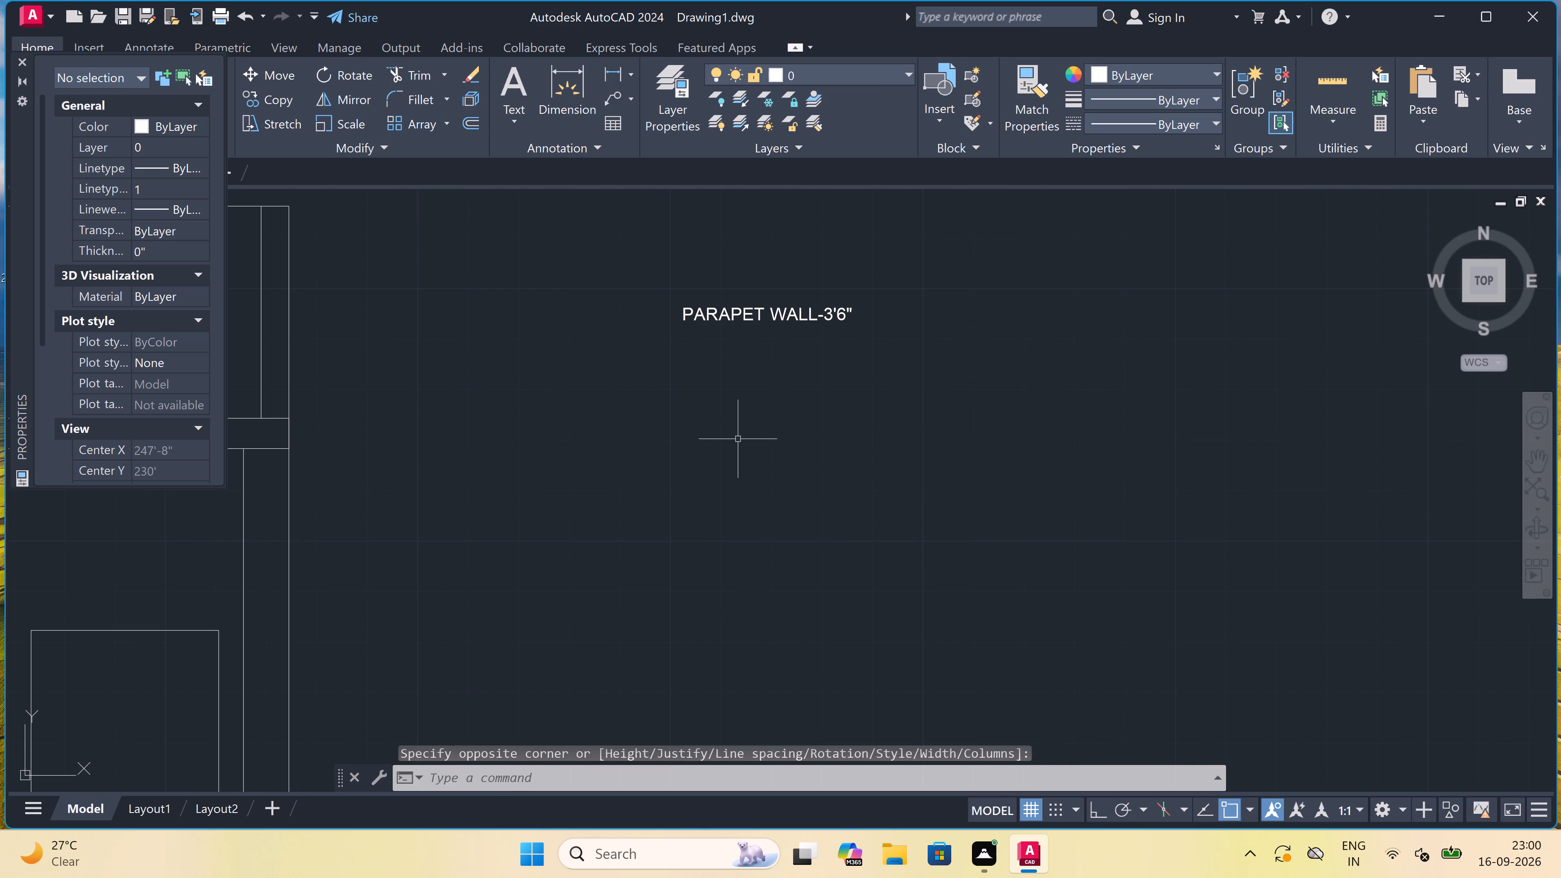
click(680, 439)
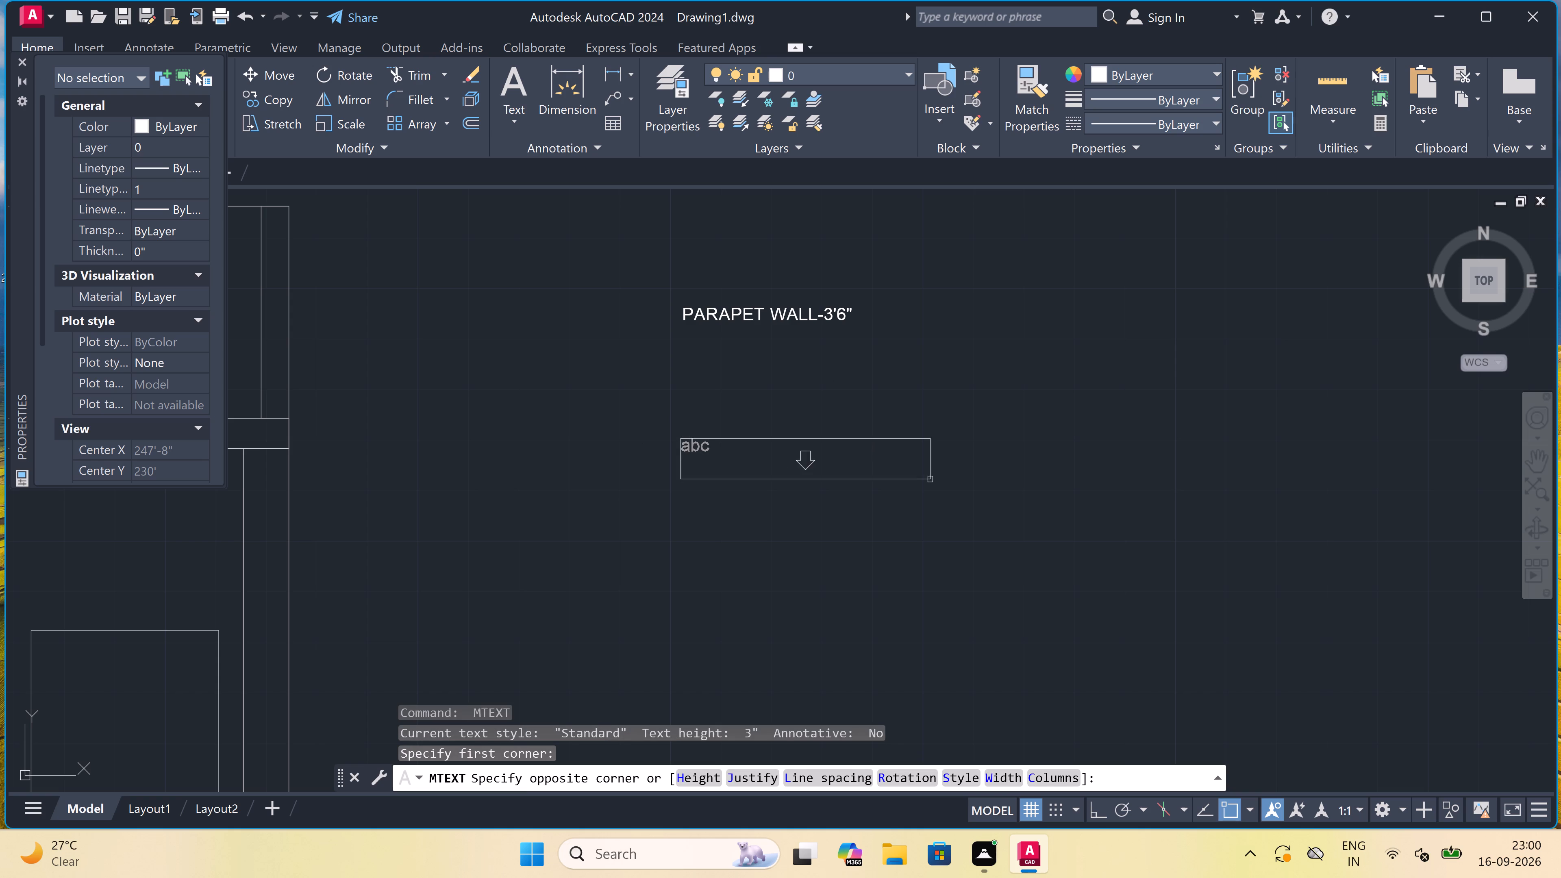
click(1039, 465)
scroll(696, 508, up, 2)
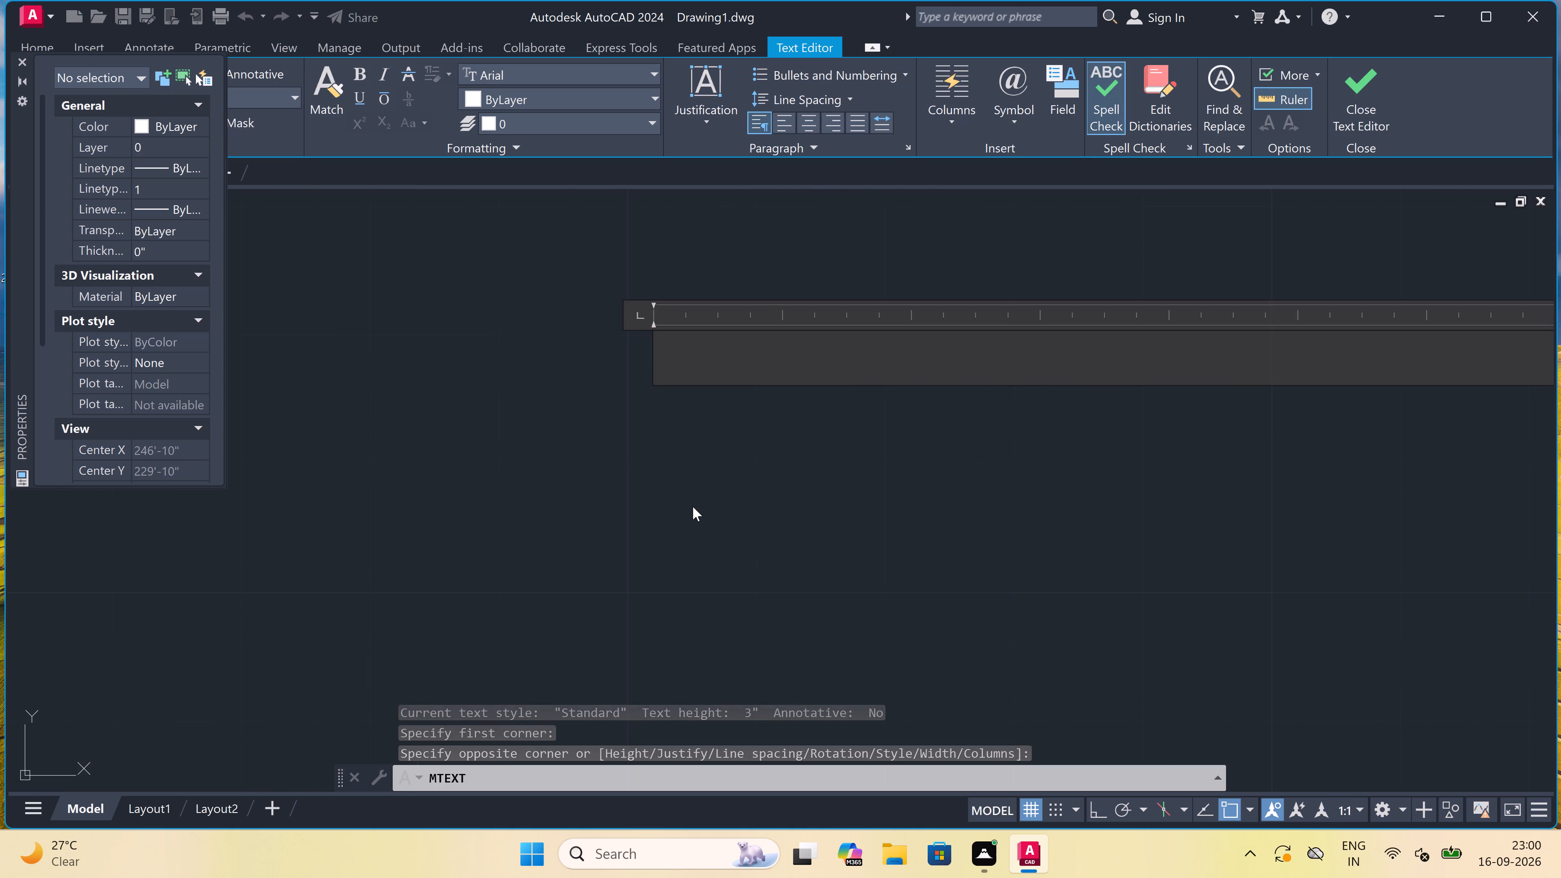
text(SLAB)
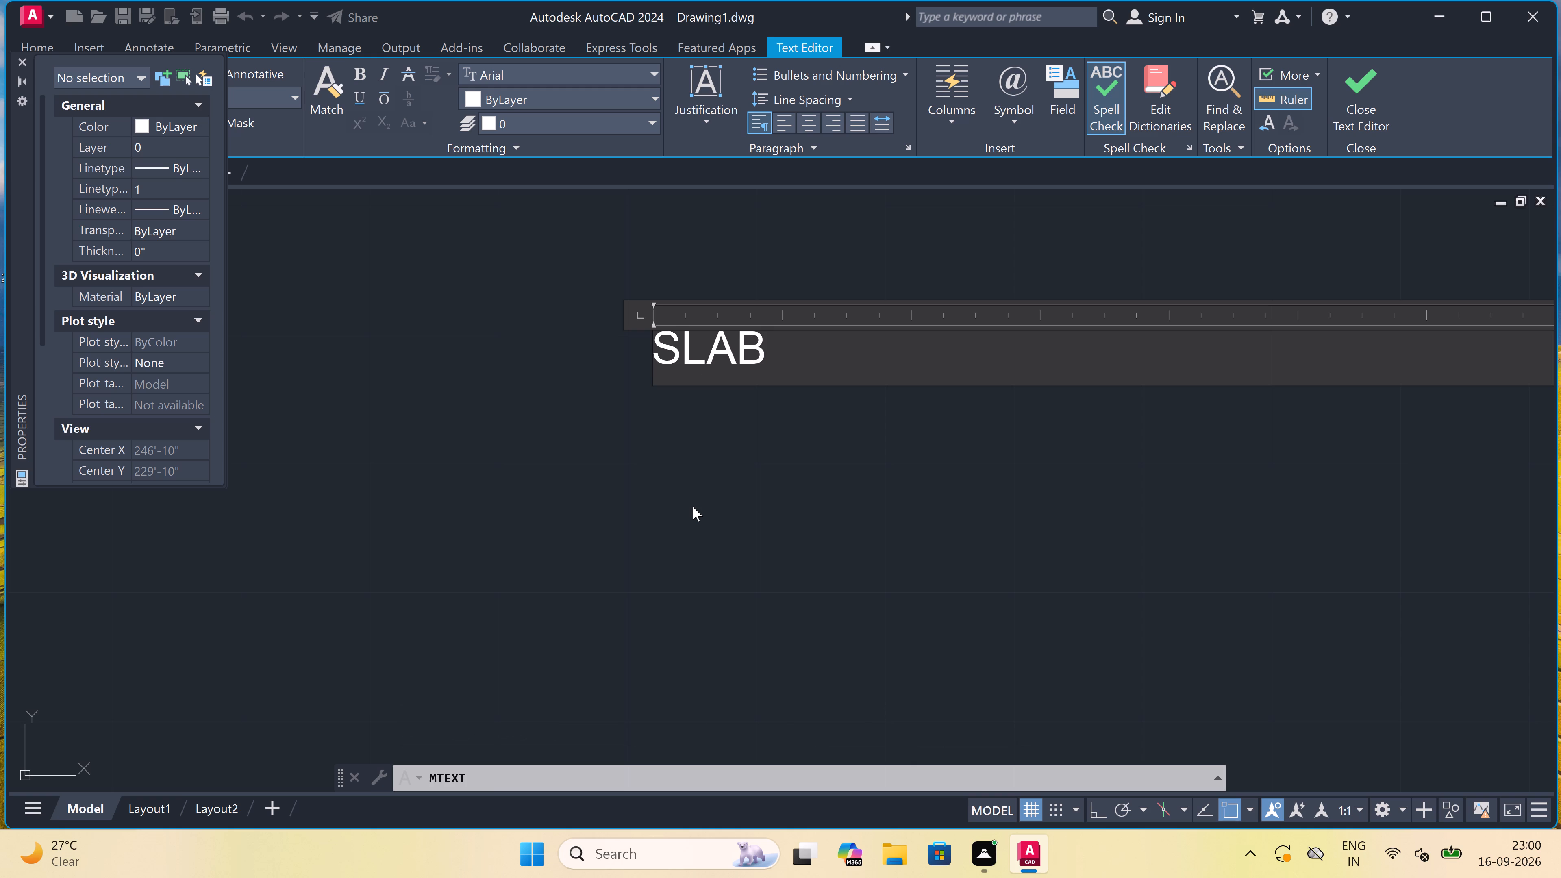
text(-6")
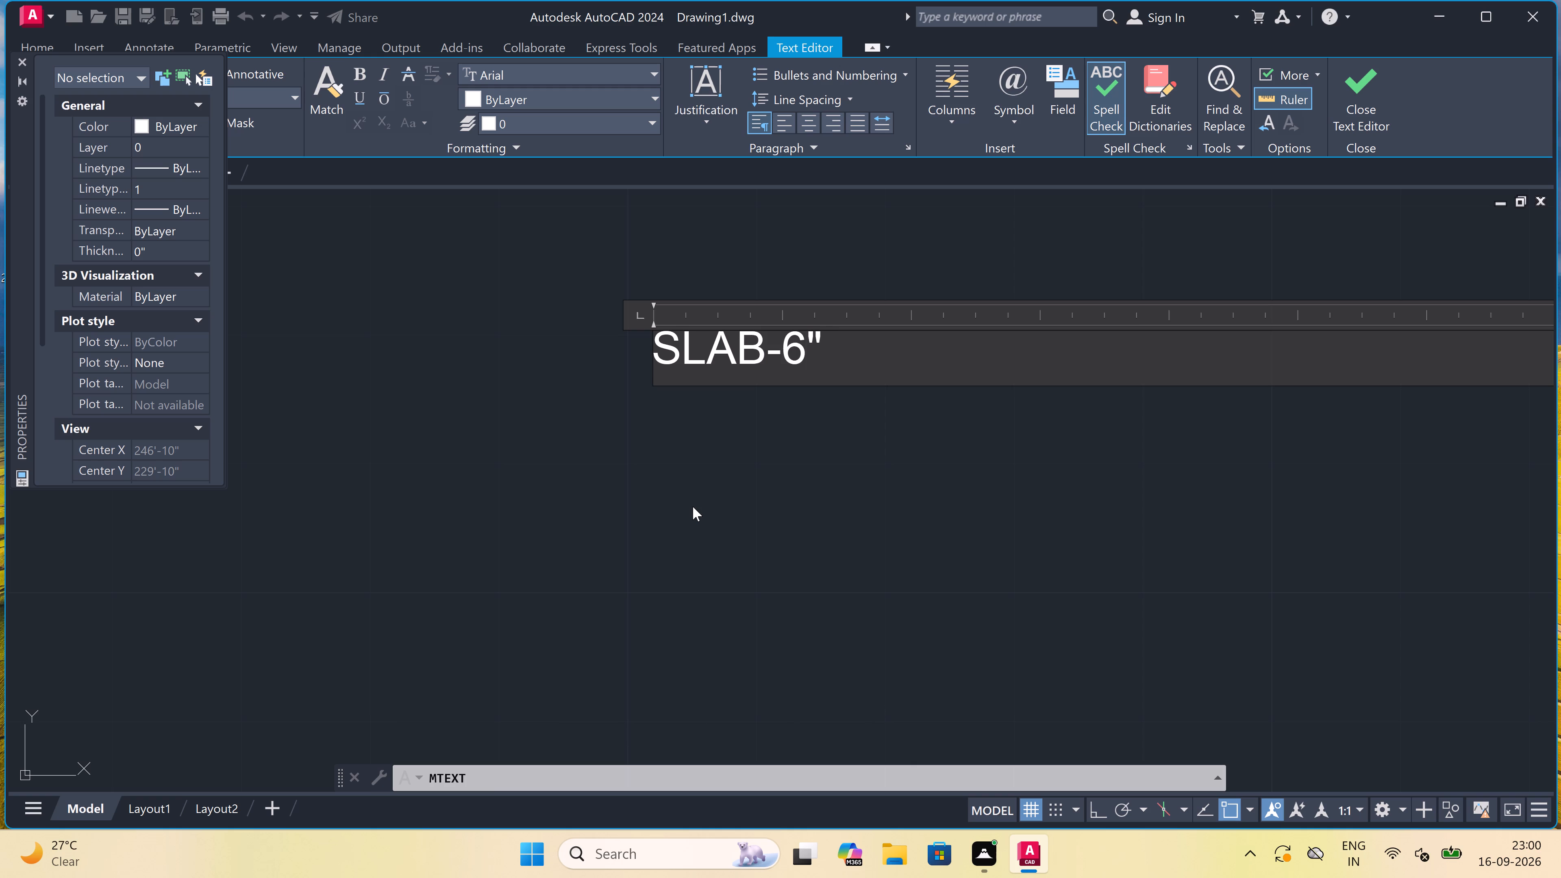
click(693, 507)
Add the multiline text label BRICK WALL-10' below the slab label, beside the section's upper storey.
scroll(684, 498, down, 5)
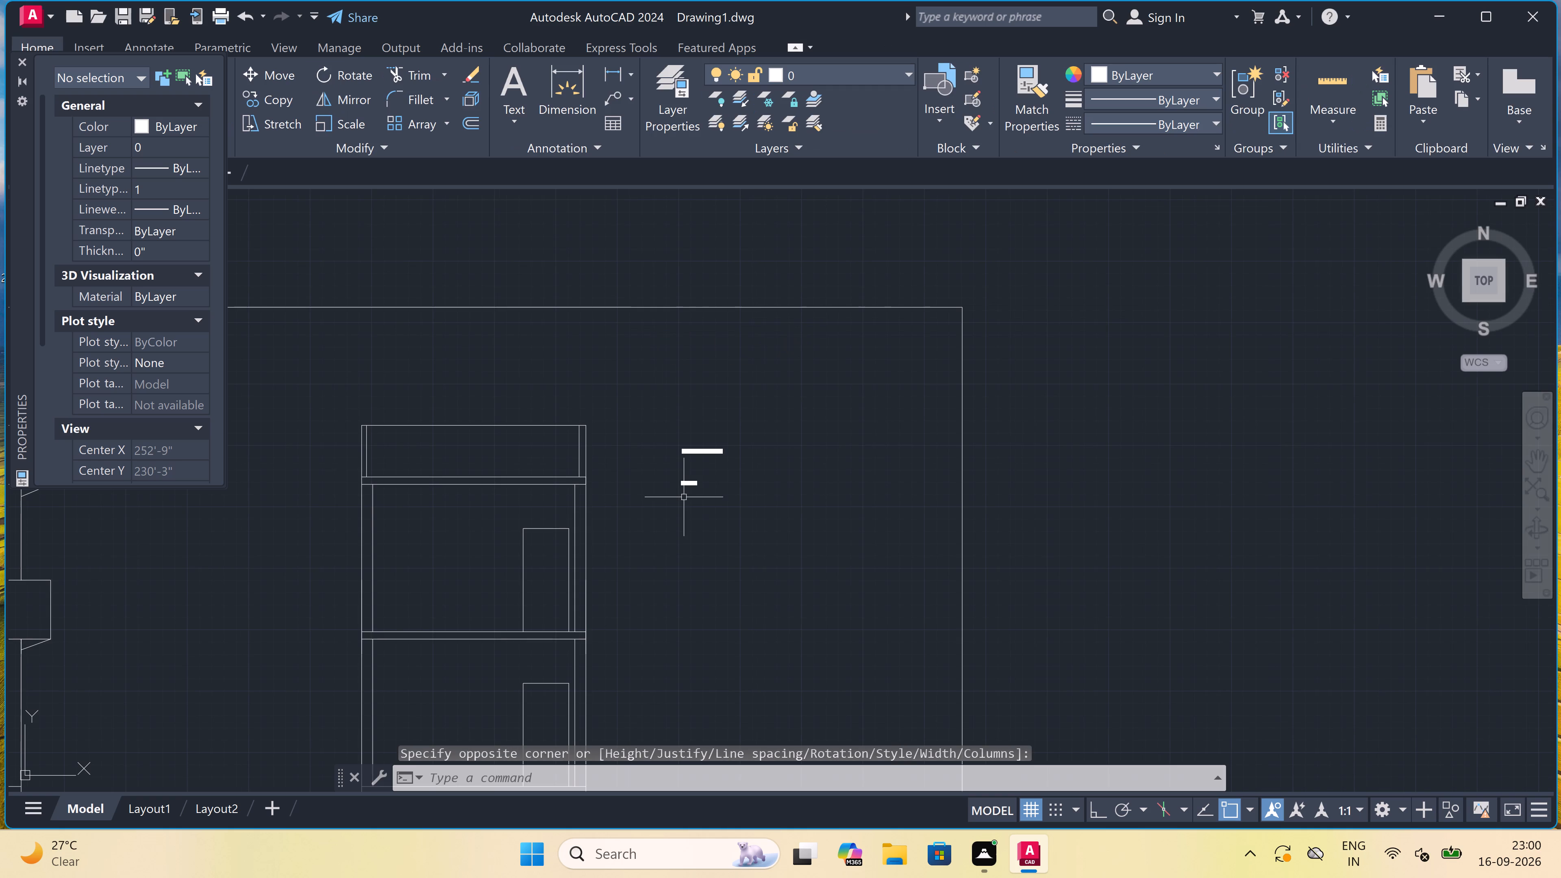
key(space)
scroll(675, 585, up, 3)
click(616, 508)
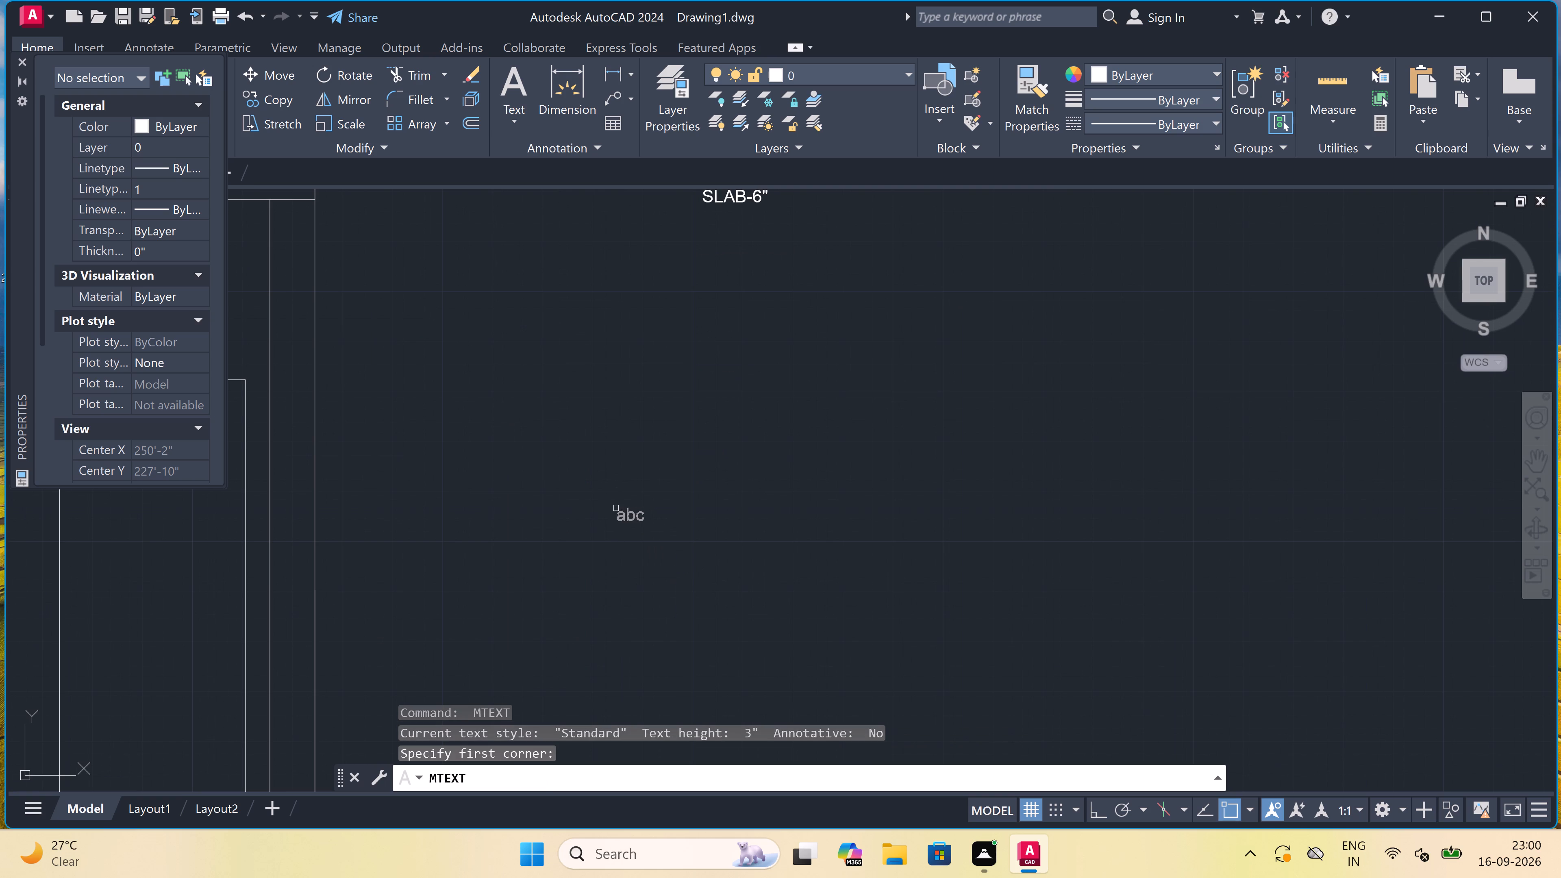
click(1087, 563)
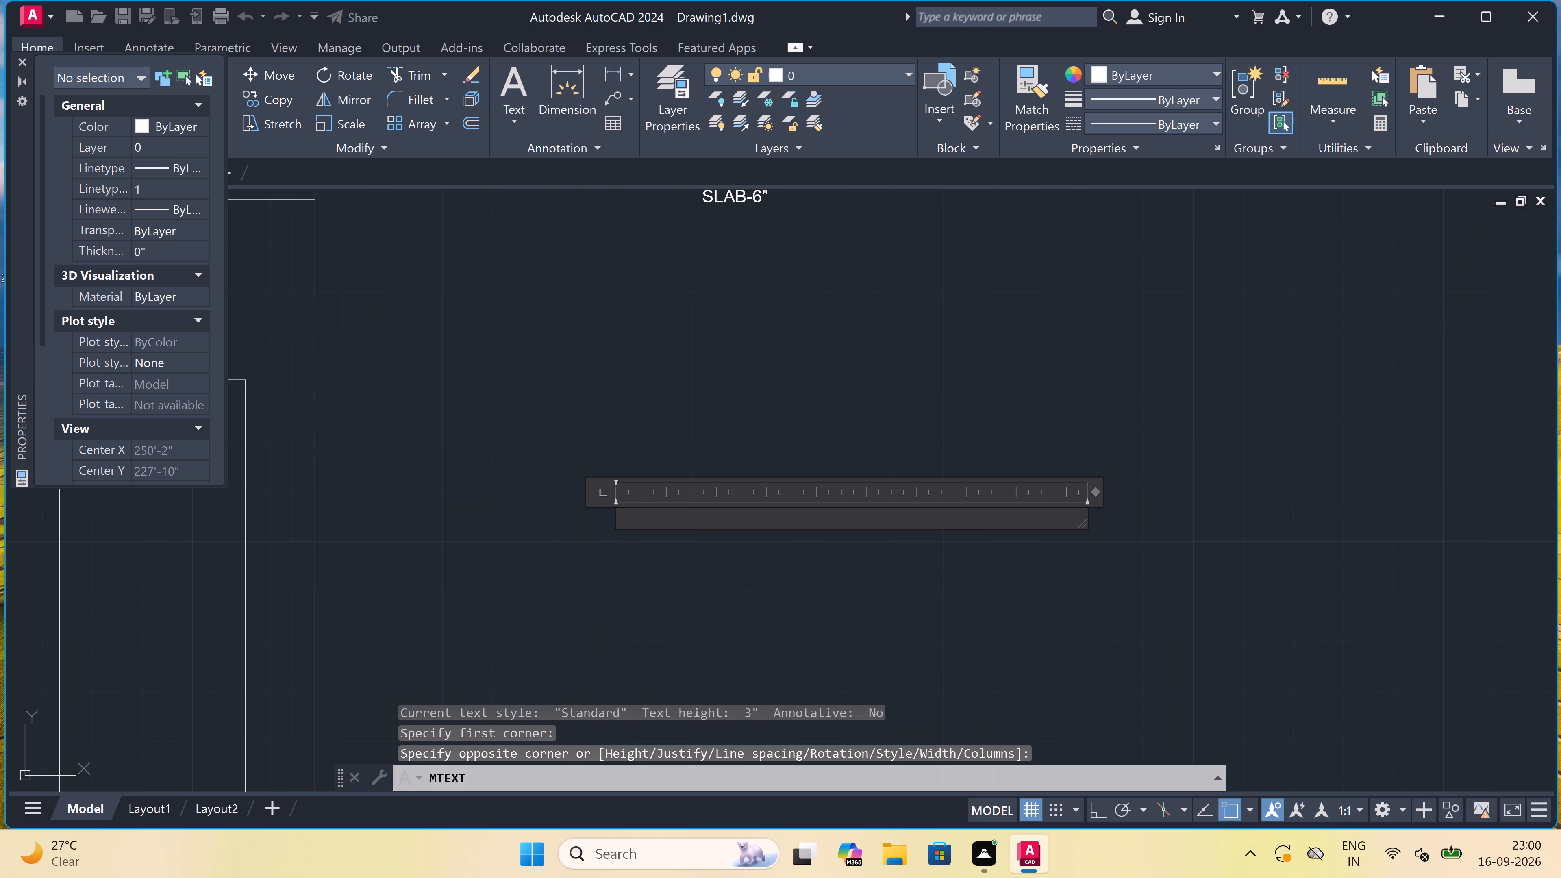
text(BRICK WALL-)
text(10')
double_click(523, 512)
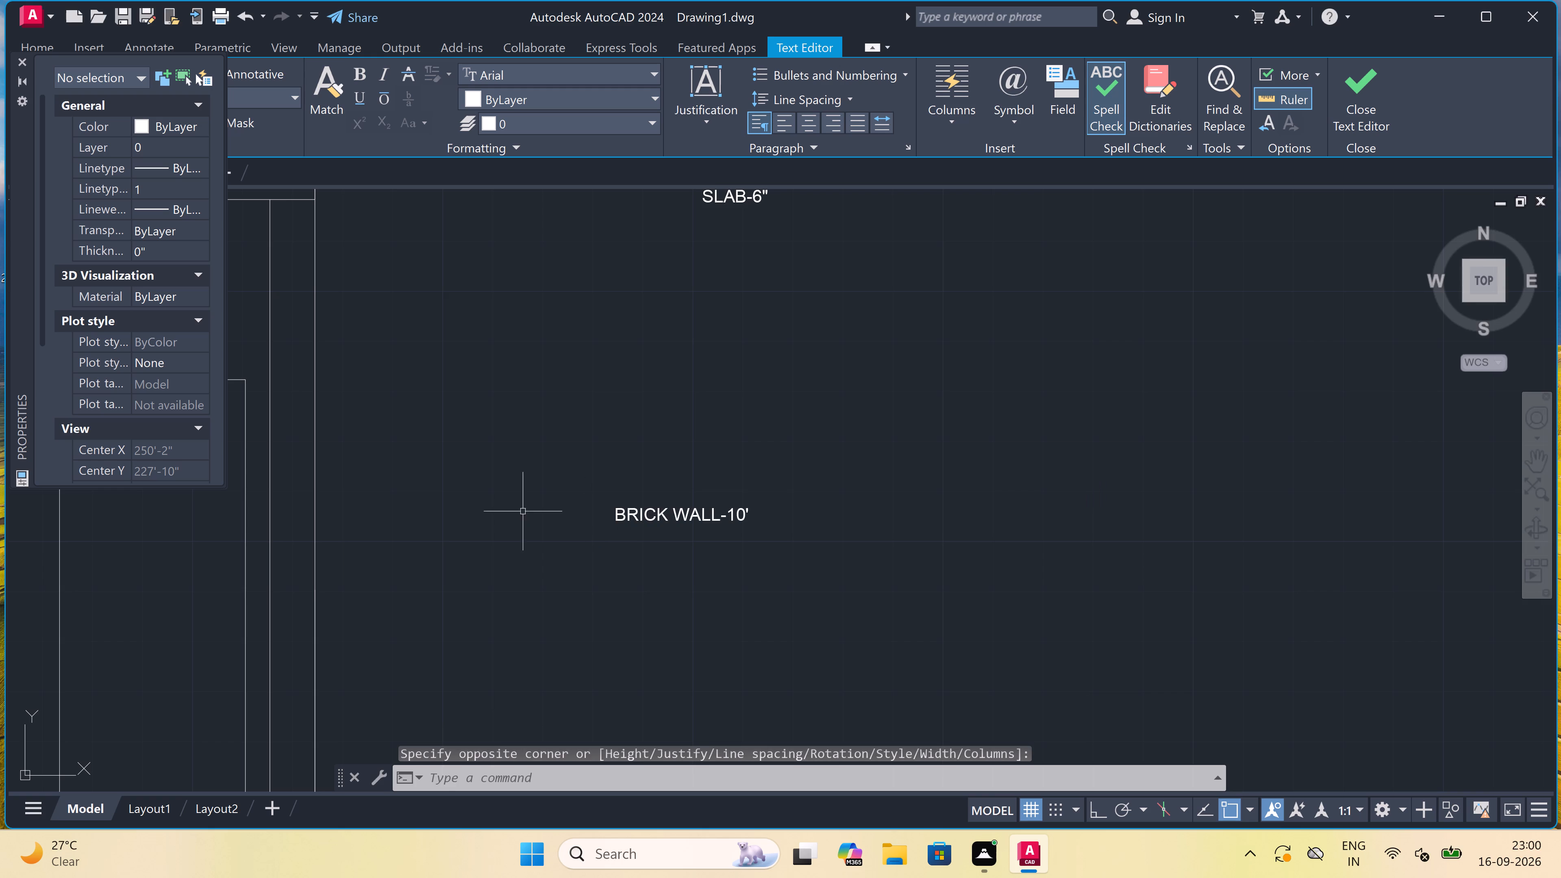
Add the multiline text label GROUND FLOOR-1'6" beside the base of the section drawing.
scroll(534, 477, down, 5)
scroll(572, 563, up, 1)
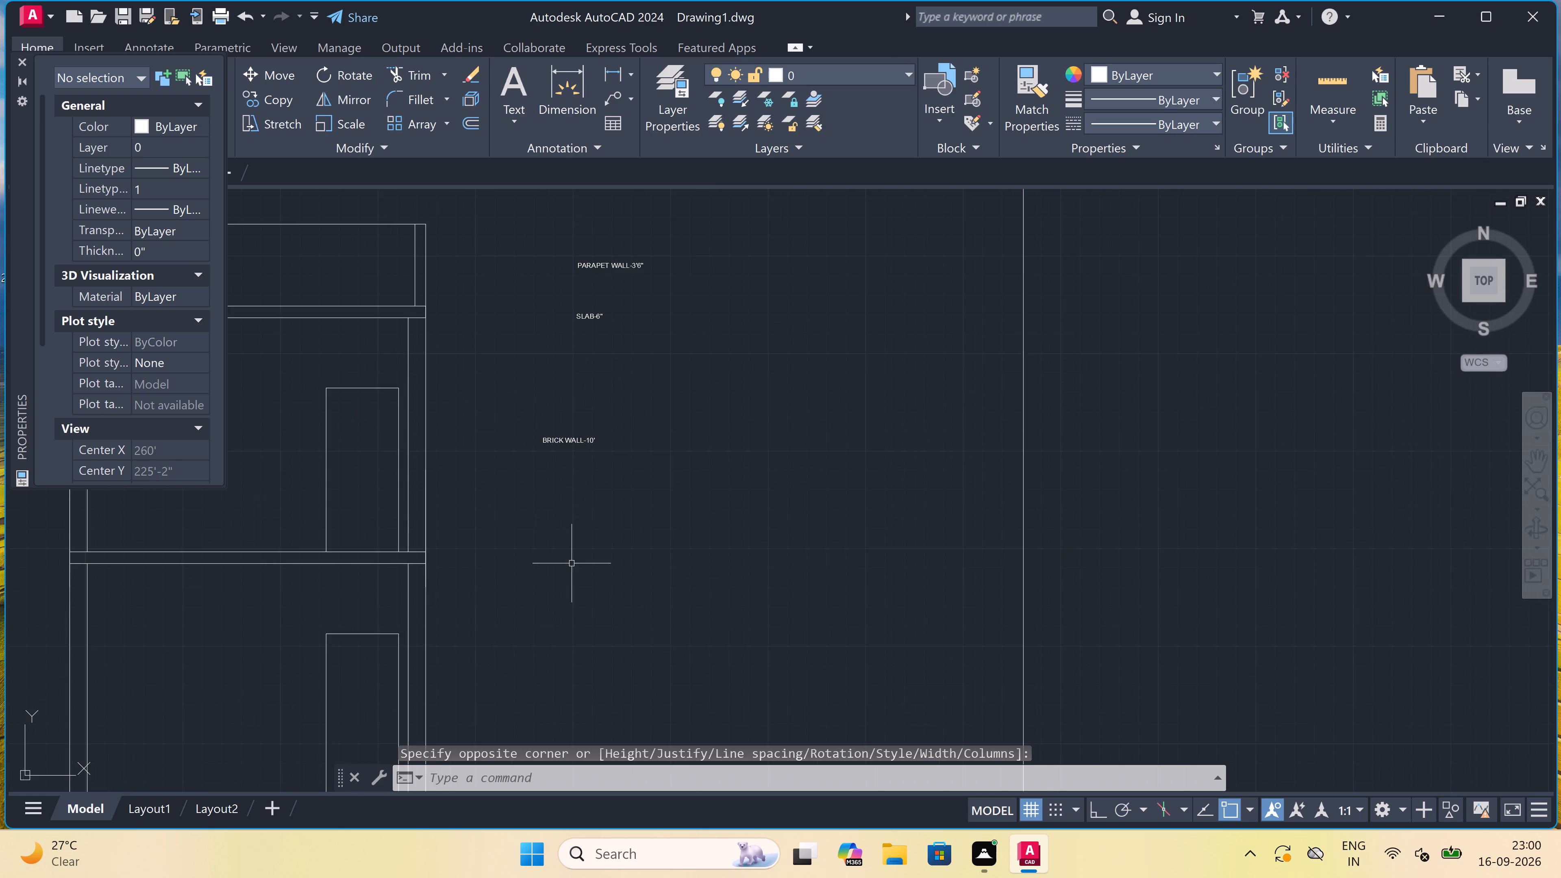
scroll(572, 562, down, 4)
scroll(572, 600, up, 4)
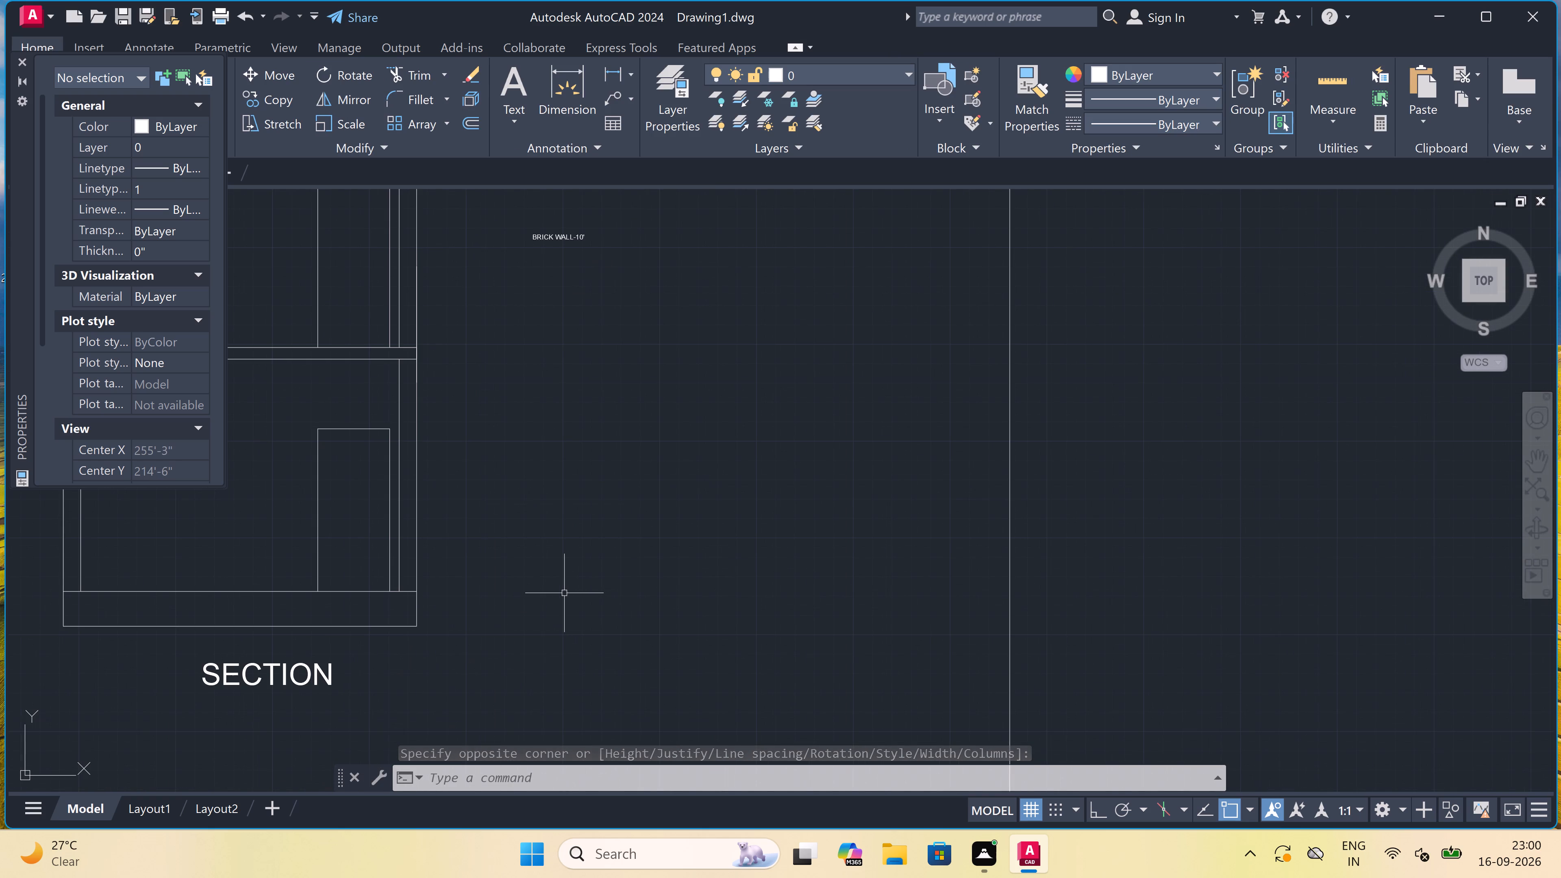
key(space)
click(528, 600)
drag(528, 601, 532, 601)
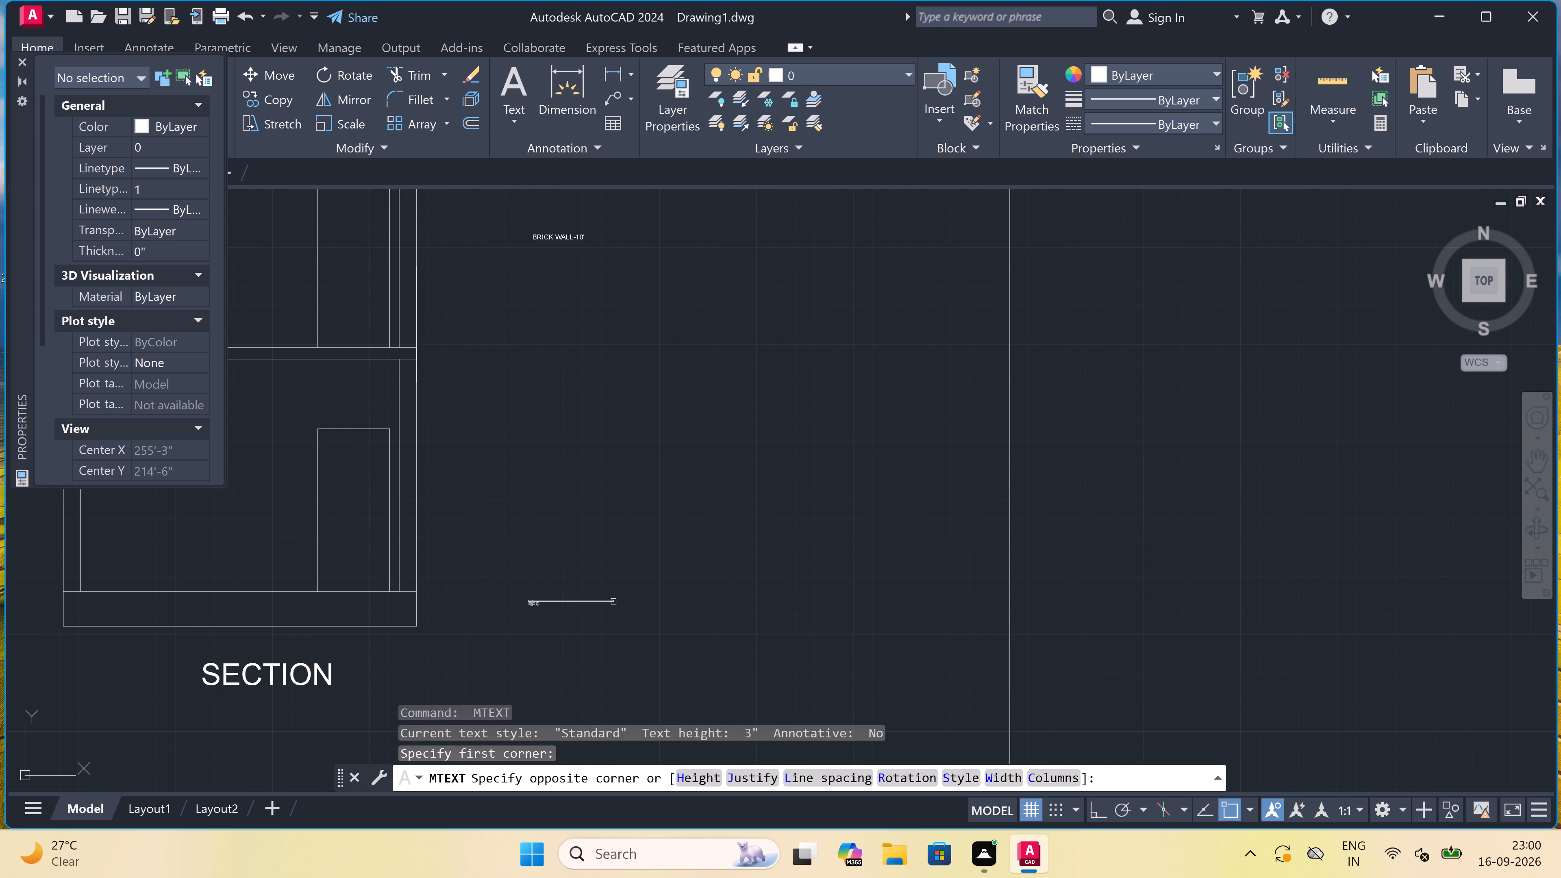
click(794, 615)
scroll(490, 610, up, 1)
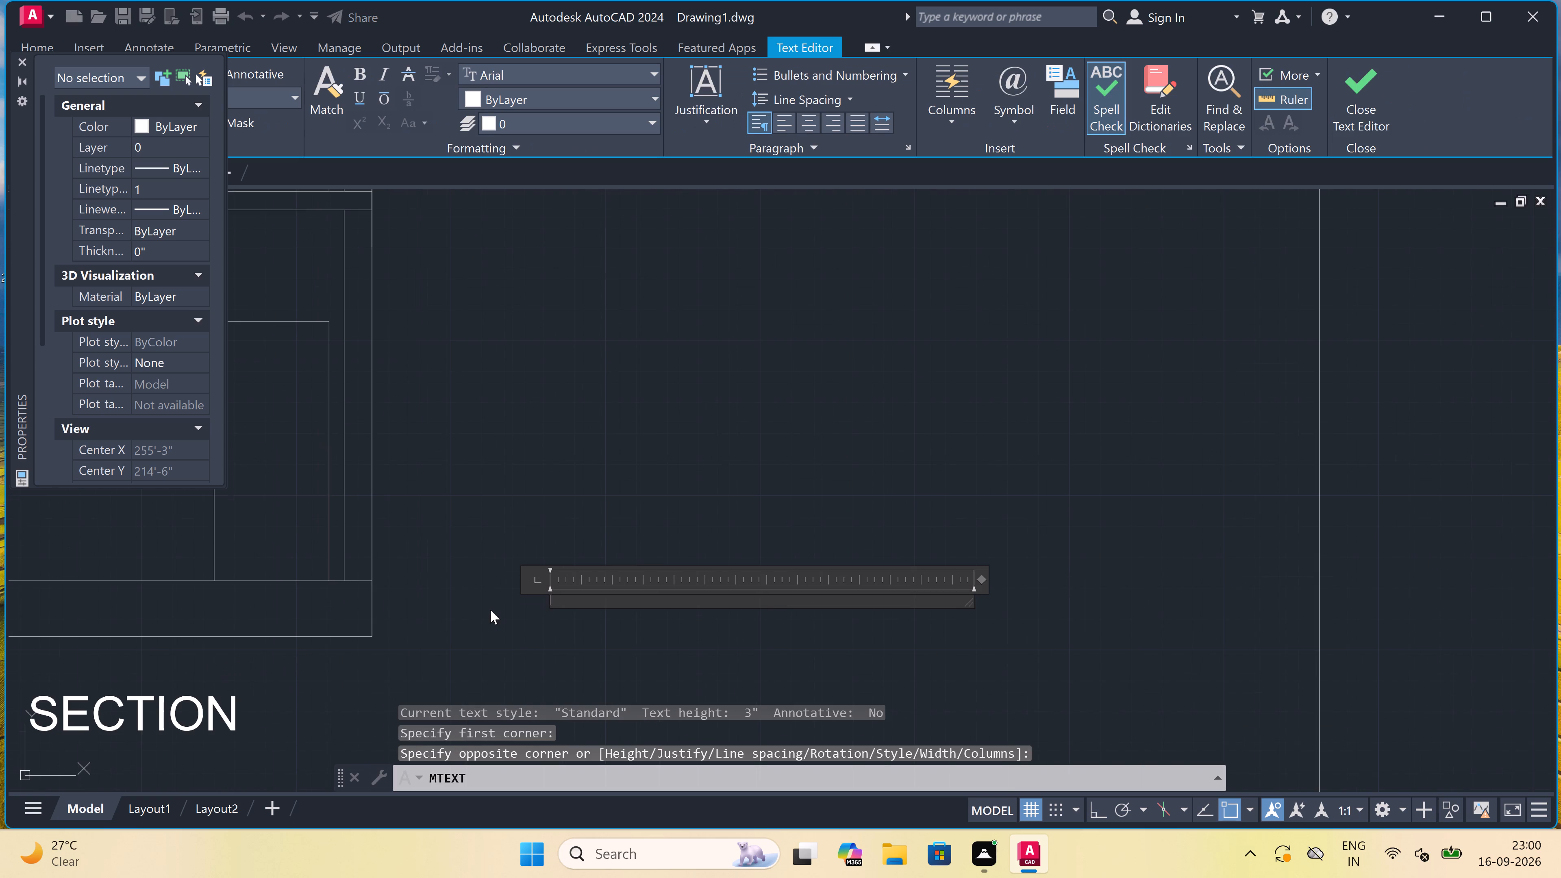
text(GROUND FLOOR)
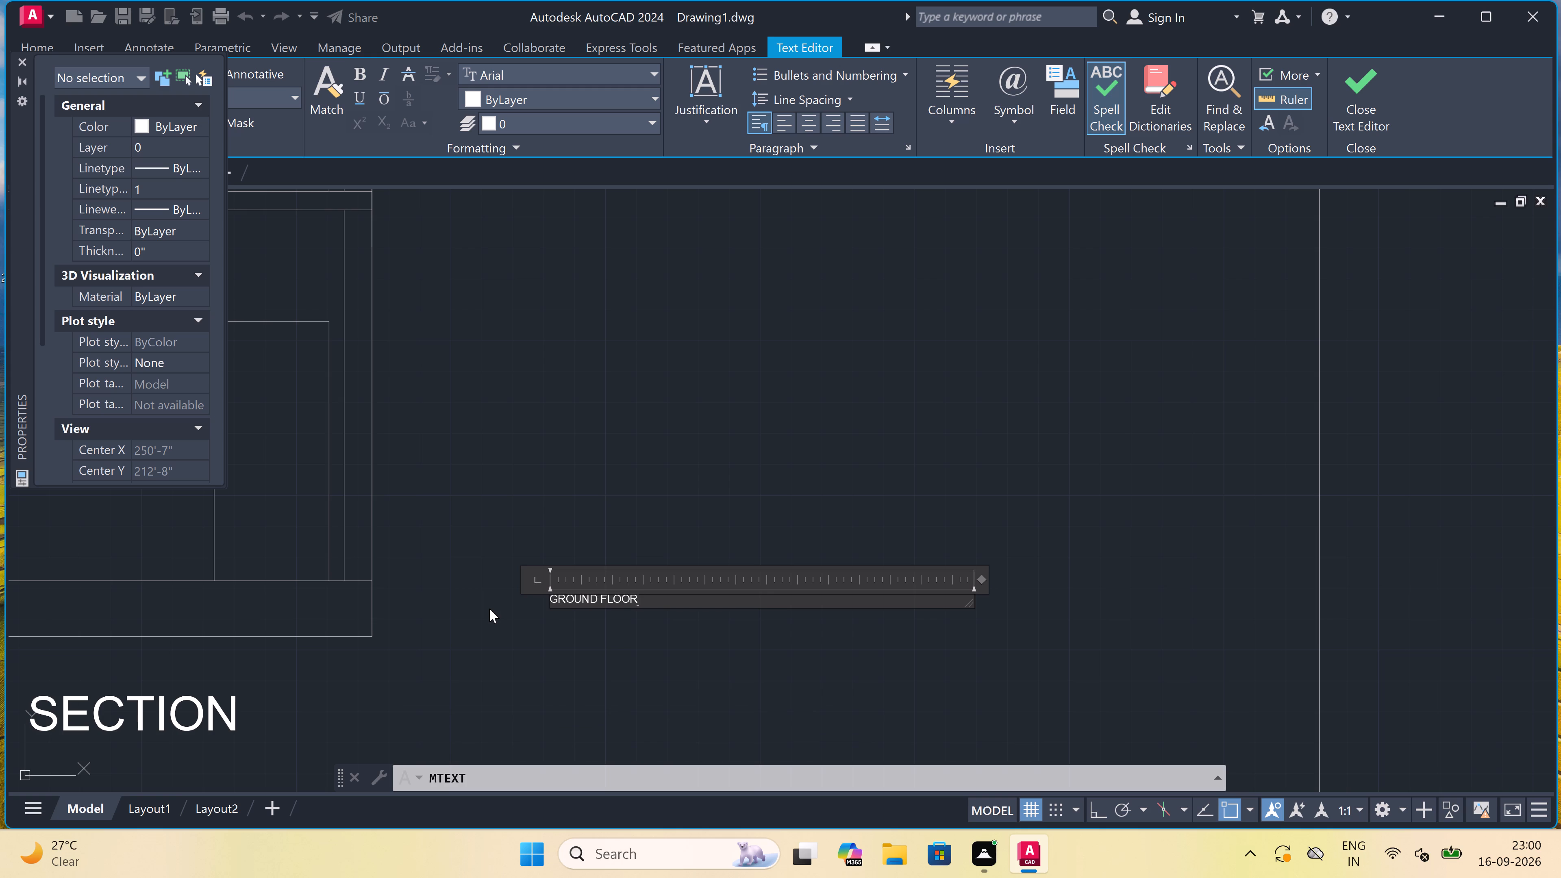
key(minus)
text(1'6")
click(577, 517)
Set the text height of the four labels beside the section drawing to 6".
scroll(575, 516, down, 3)
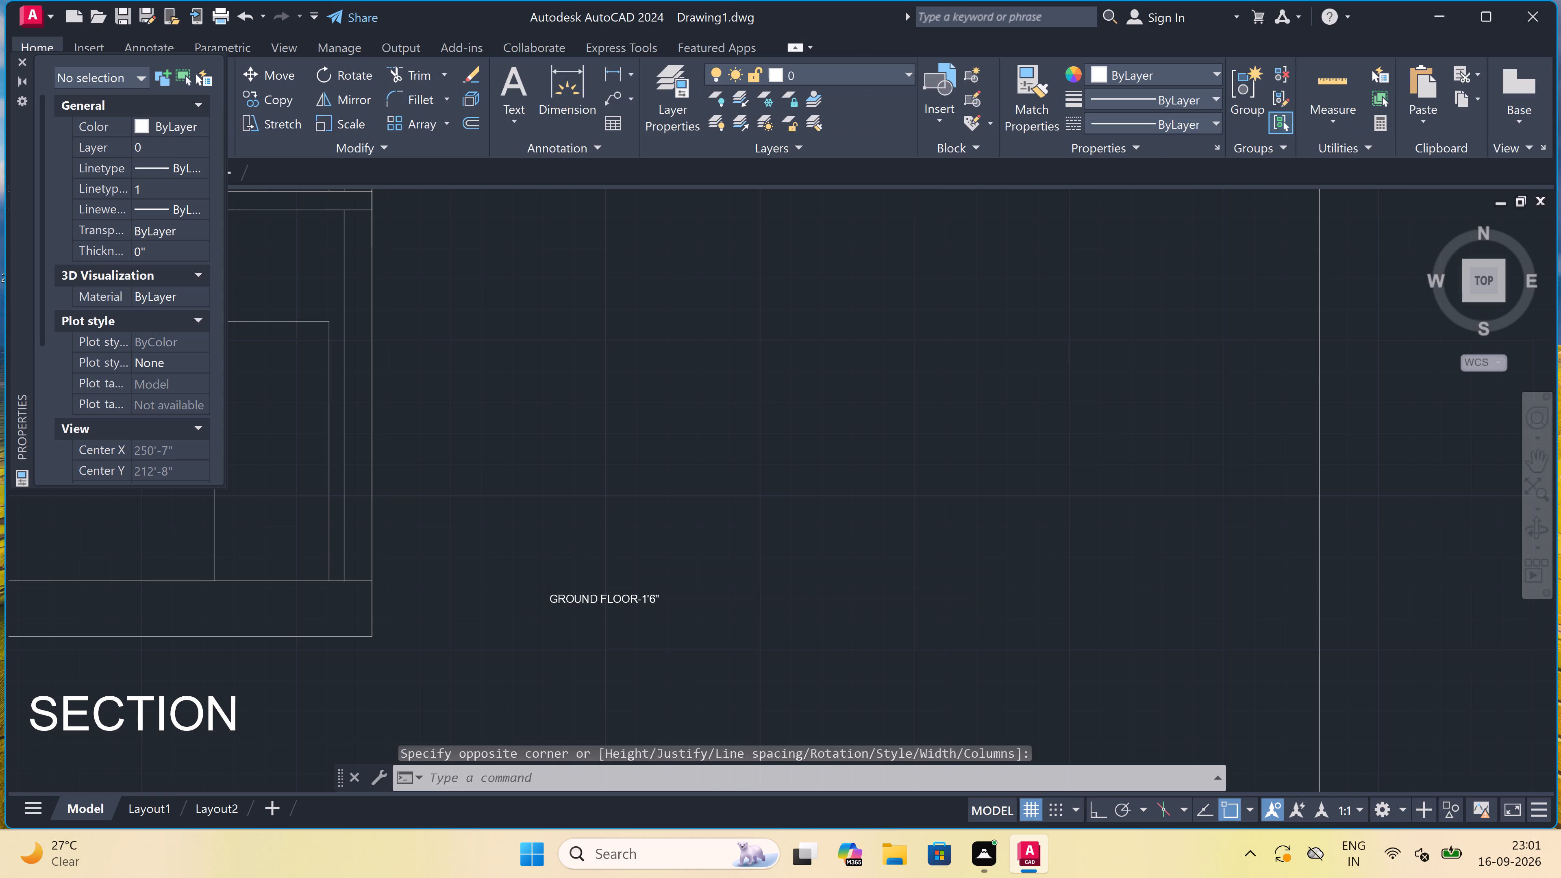
scroll(575, 515, down, 1)
drag(617, 289, 617, 292)
click(615, 295)
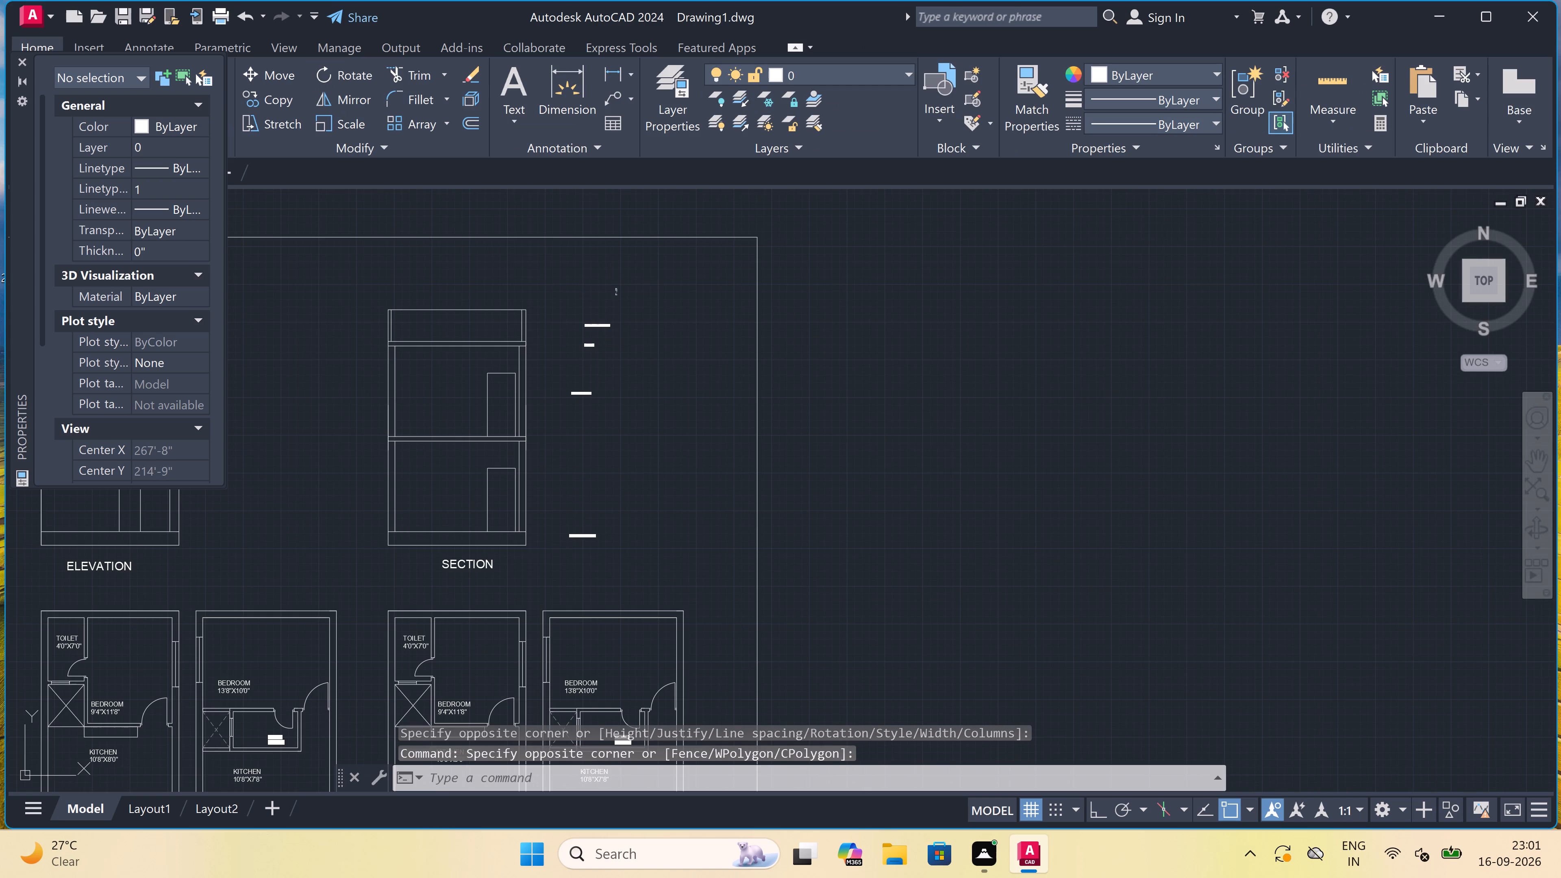
click(616, 311)
click(557, 548)
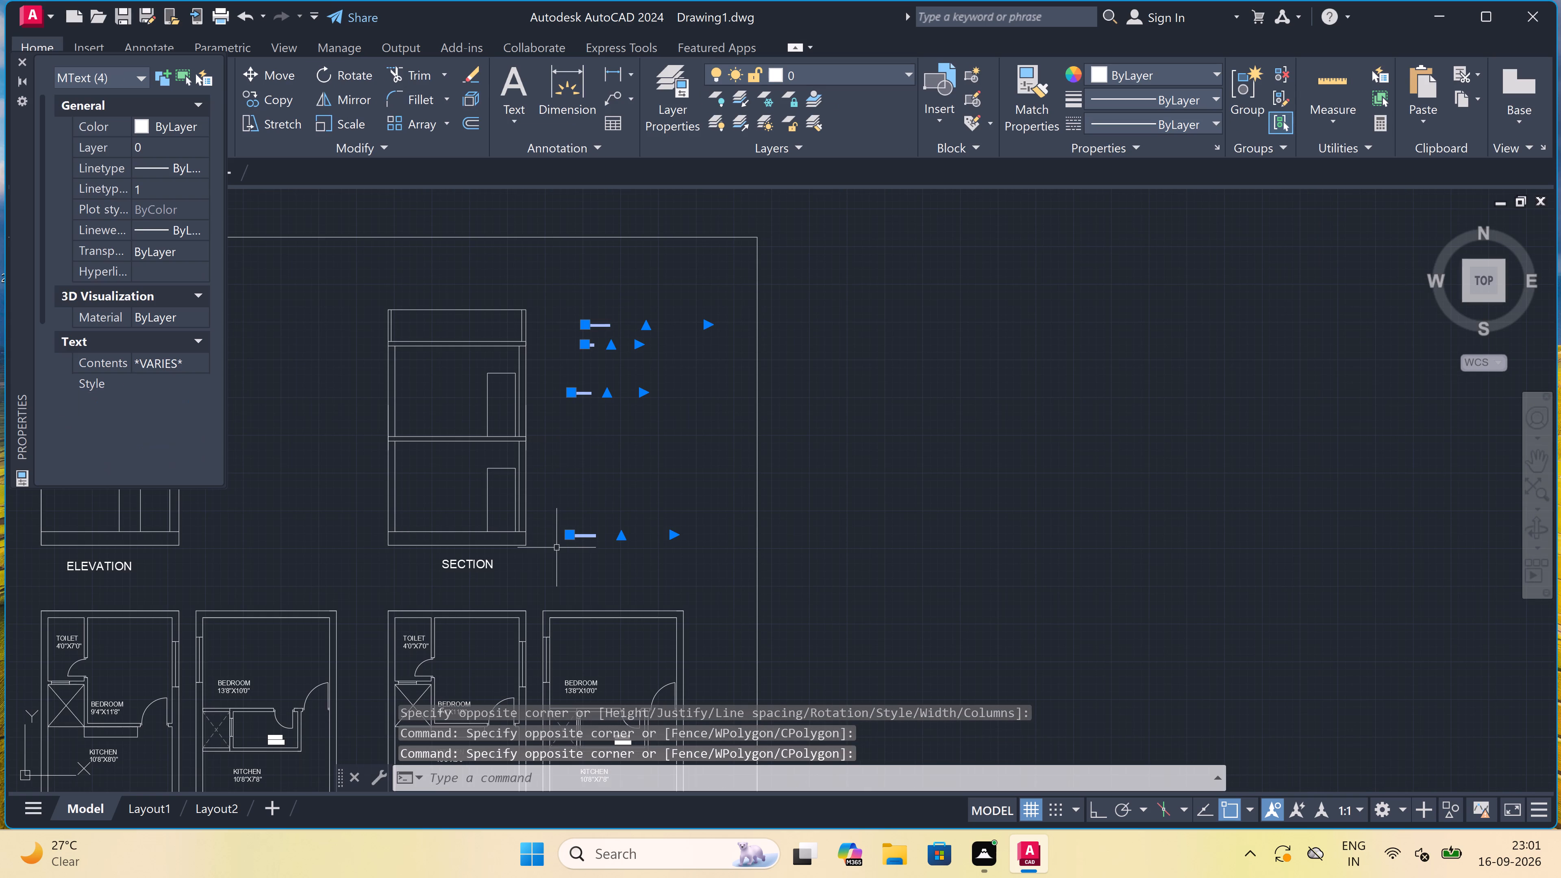
click(185, 467)
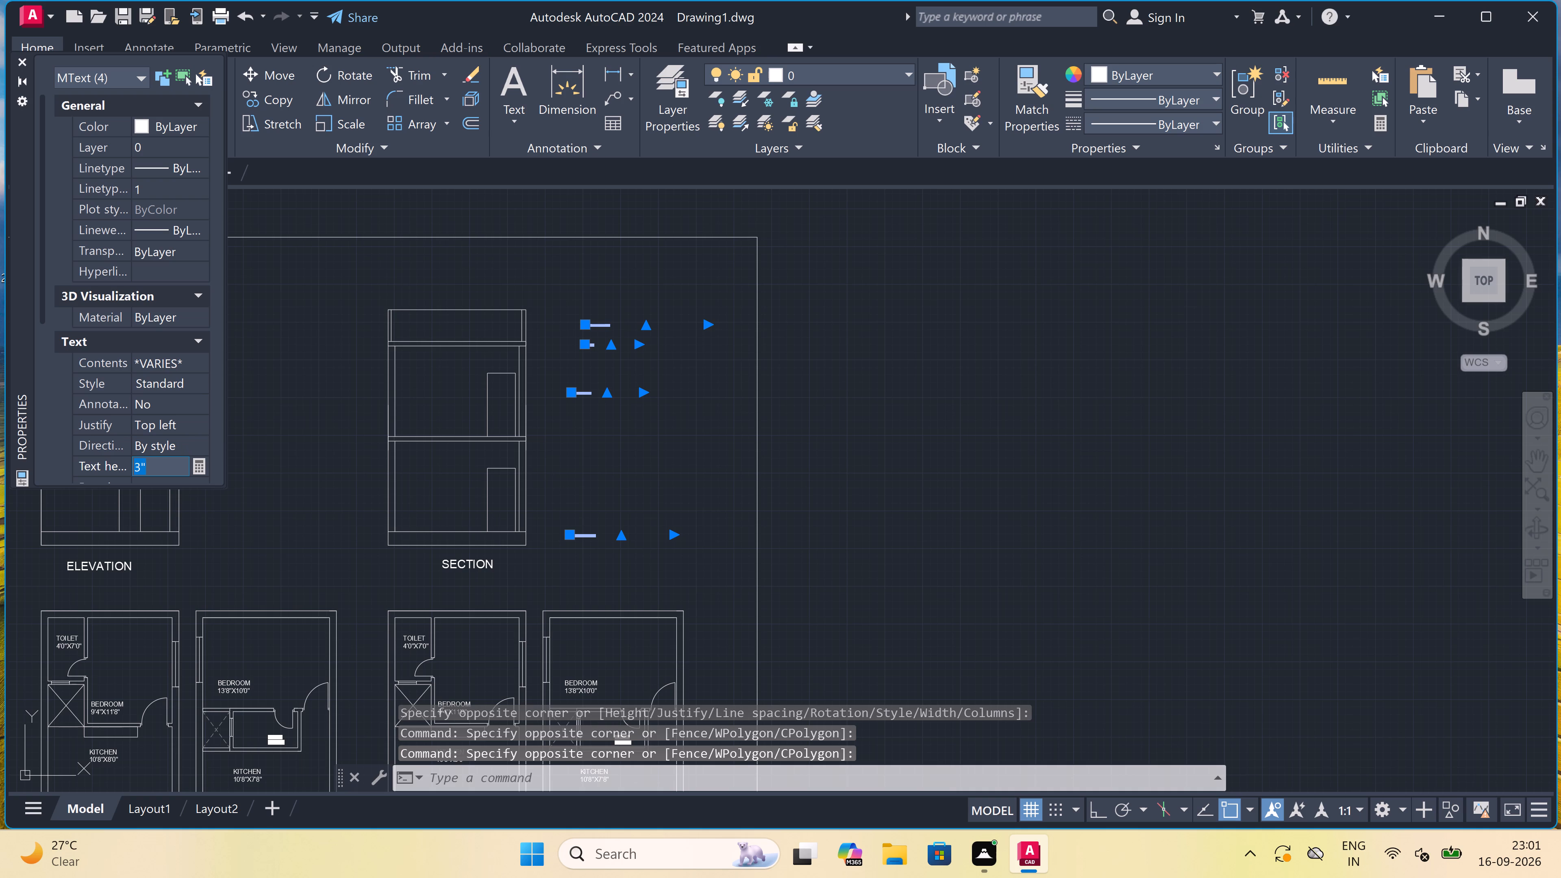
key(BackSpace)
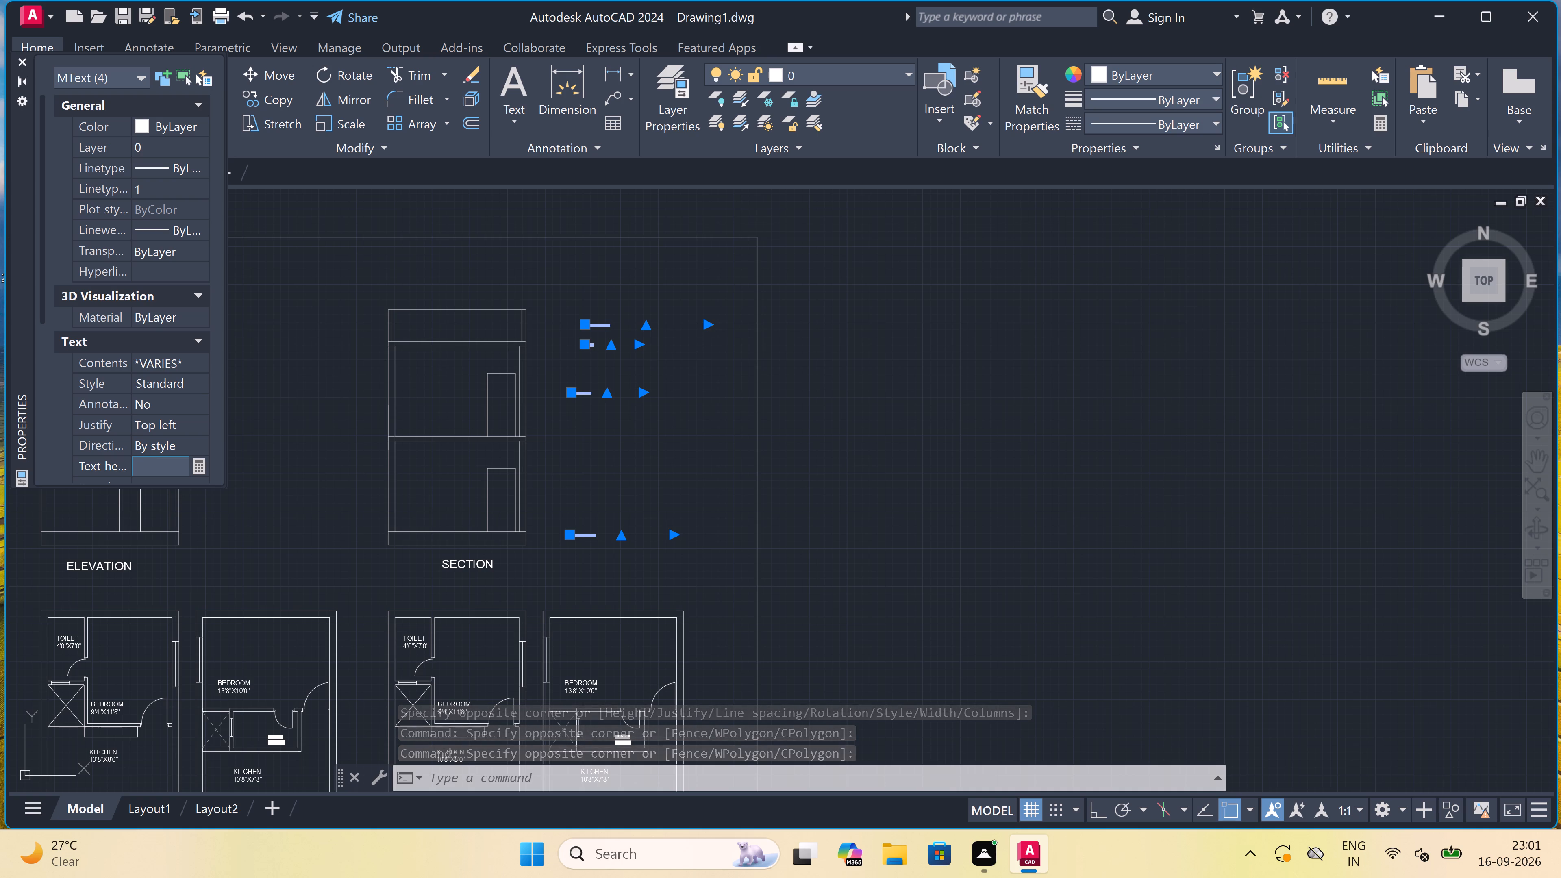
text(6")
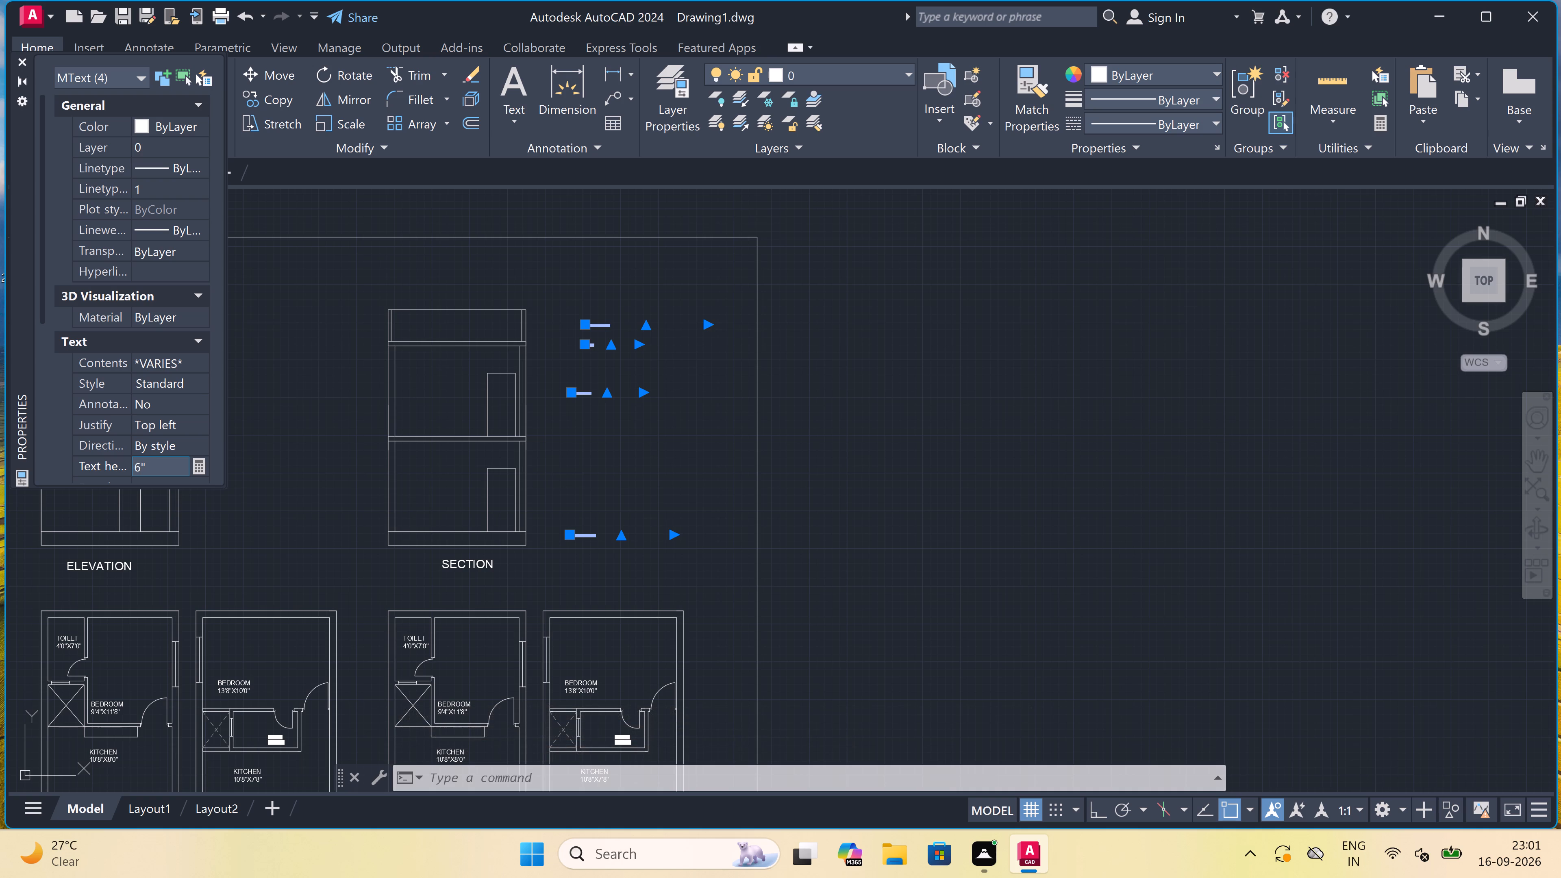
triple_click(250, 468)
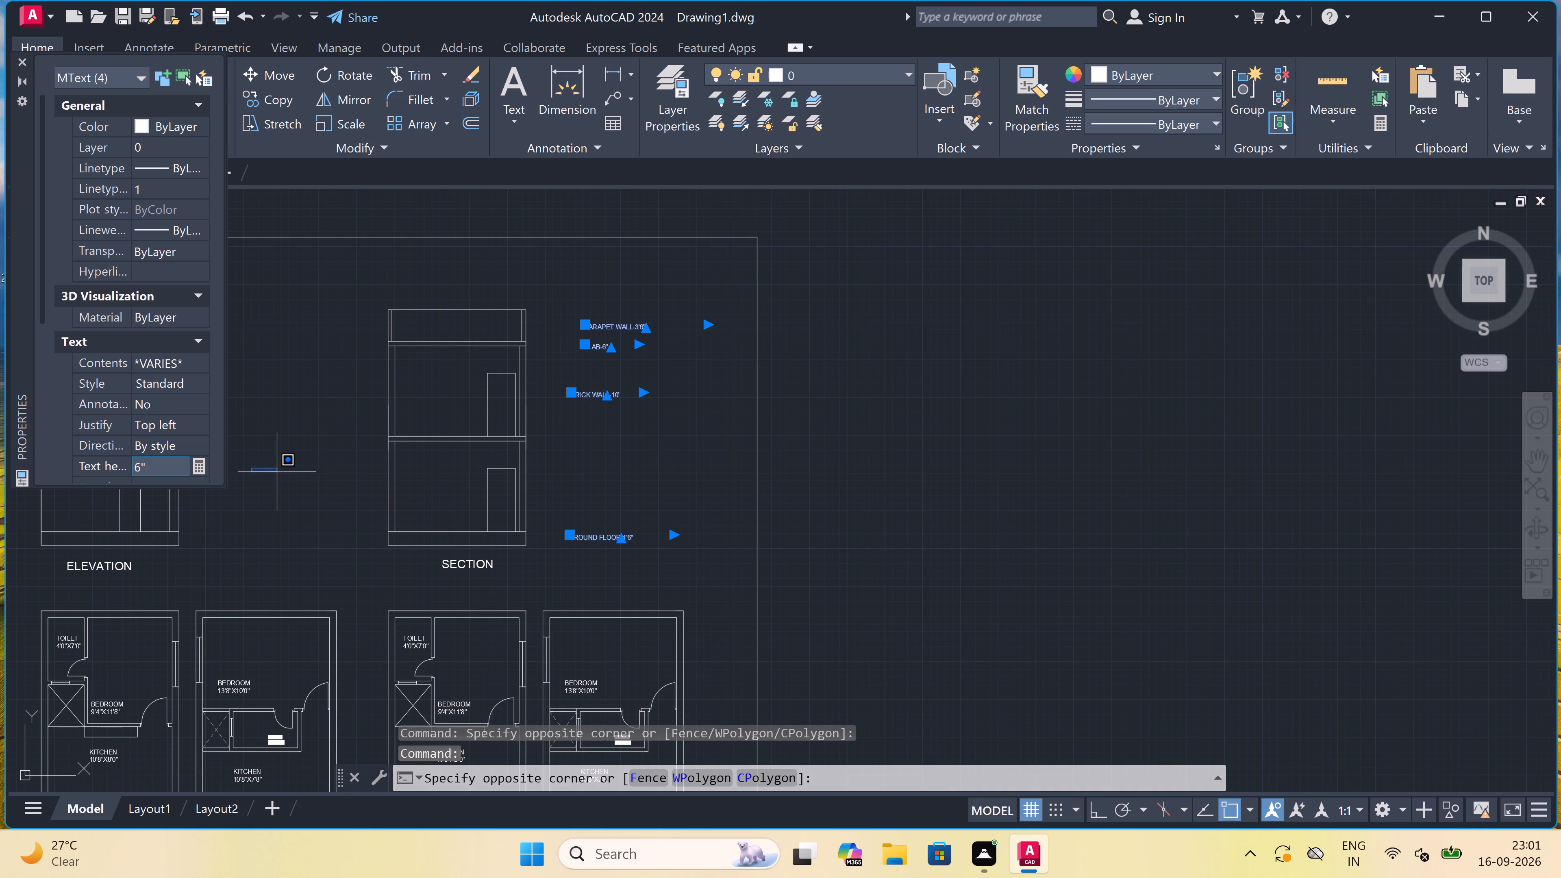
Clear the label selection and review the elevation, section and floor plans across the sheet.
key(Escape)
key(Escape)
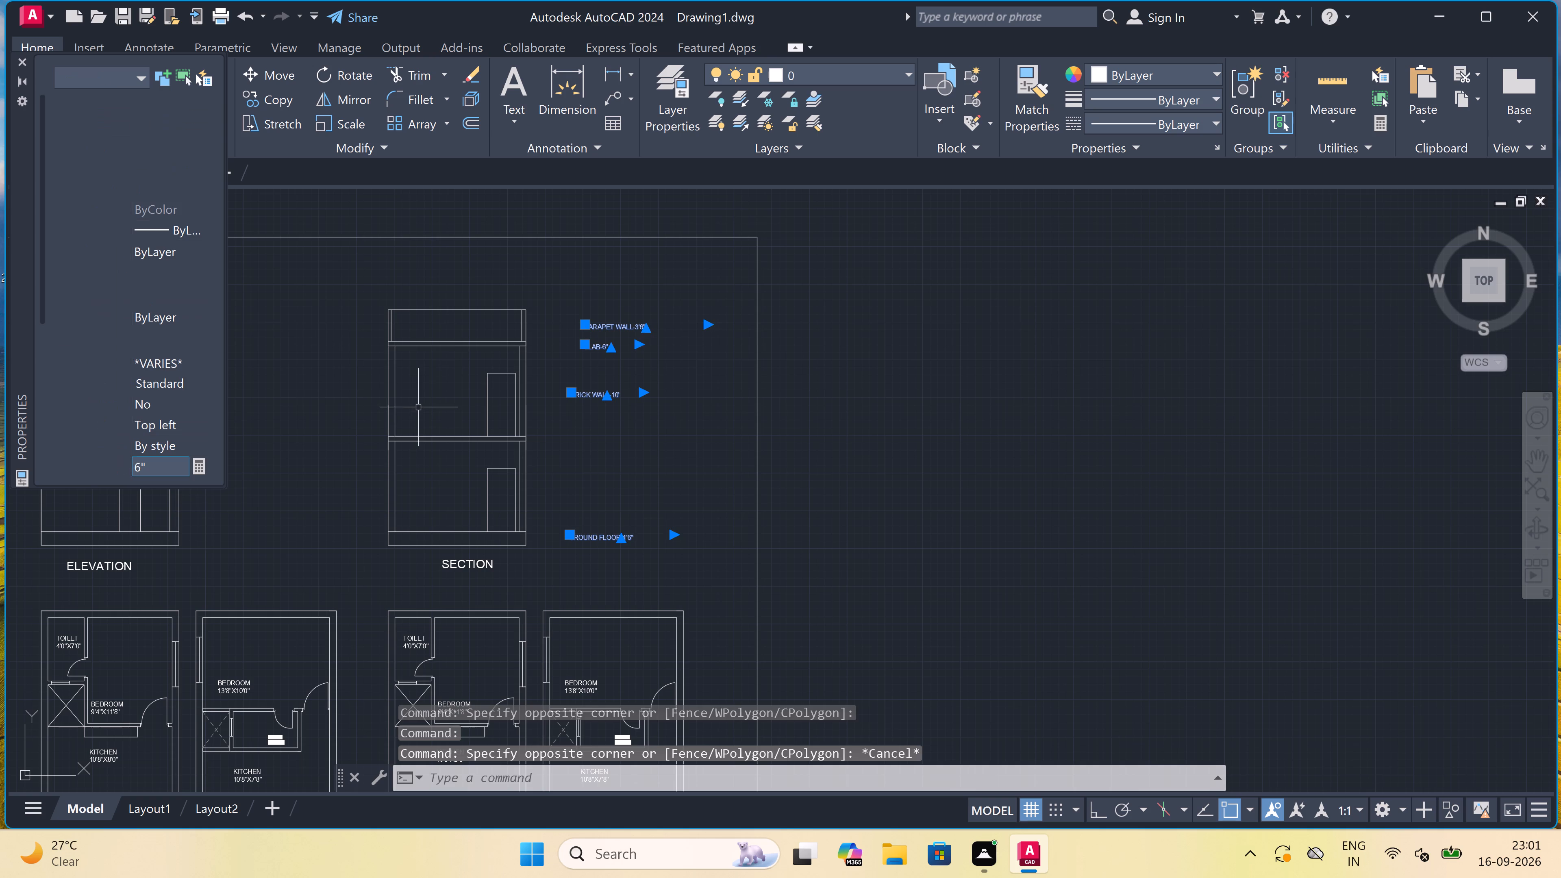
scroll(549, 364, up, 2)
scroll(550, 360, down, 3)
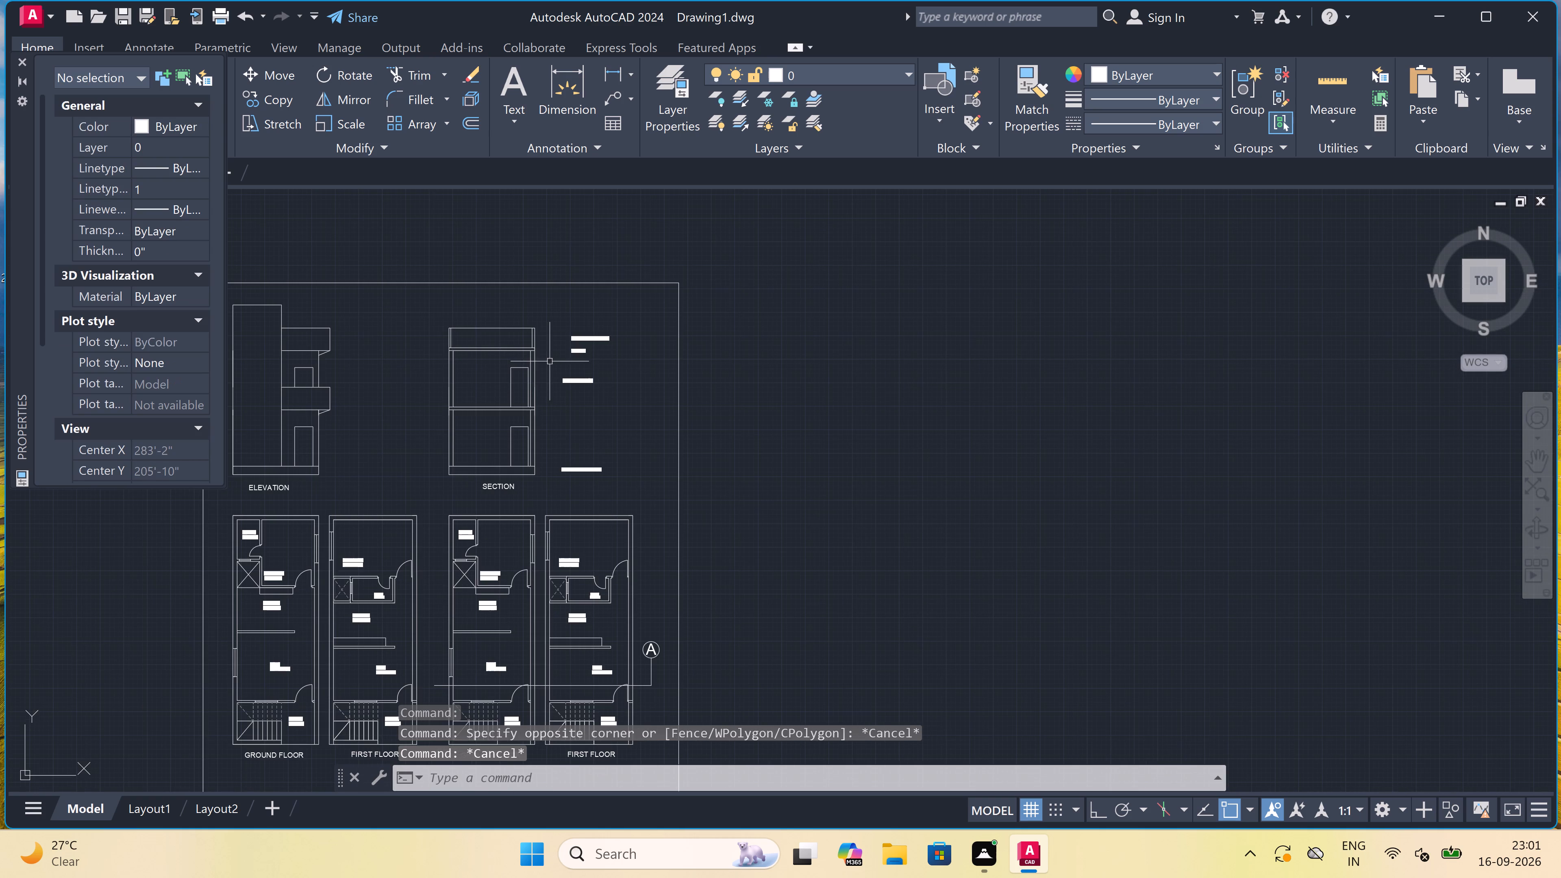
scroll(524, 398, up, 2)
scroll(540, 378, down, 4)
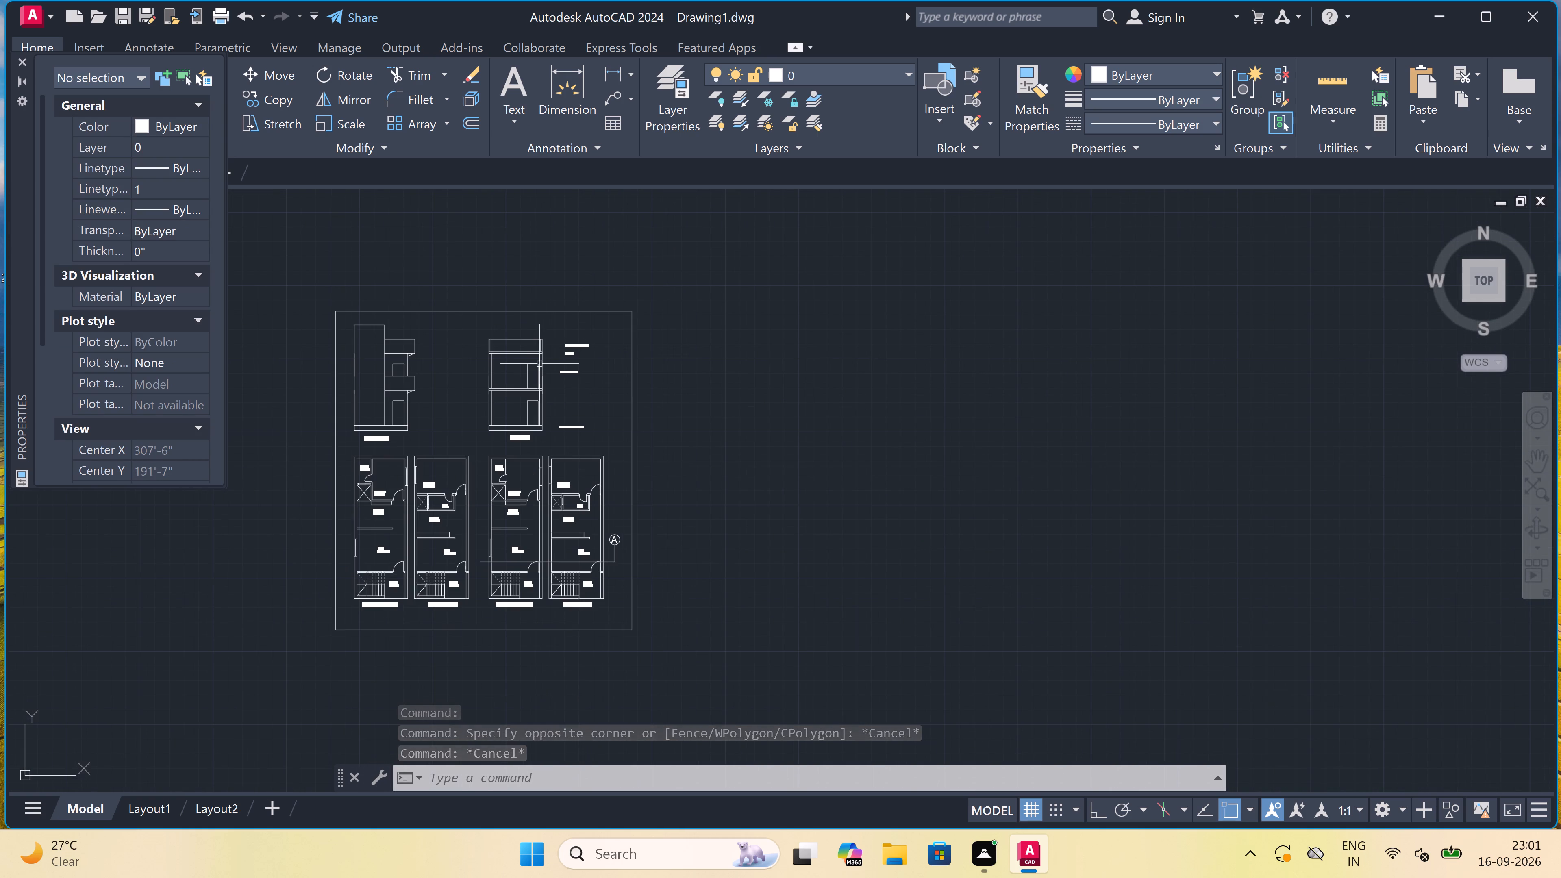
scroll(544, 342, up, 4)
scroll(546, 344, down, 3)
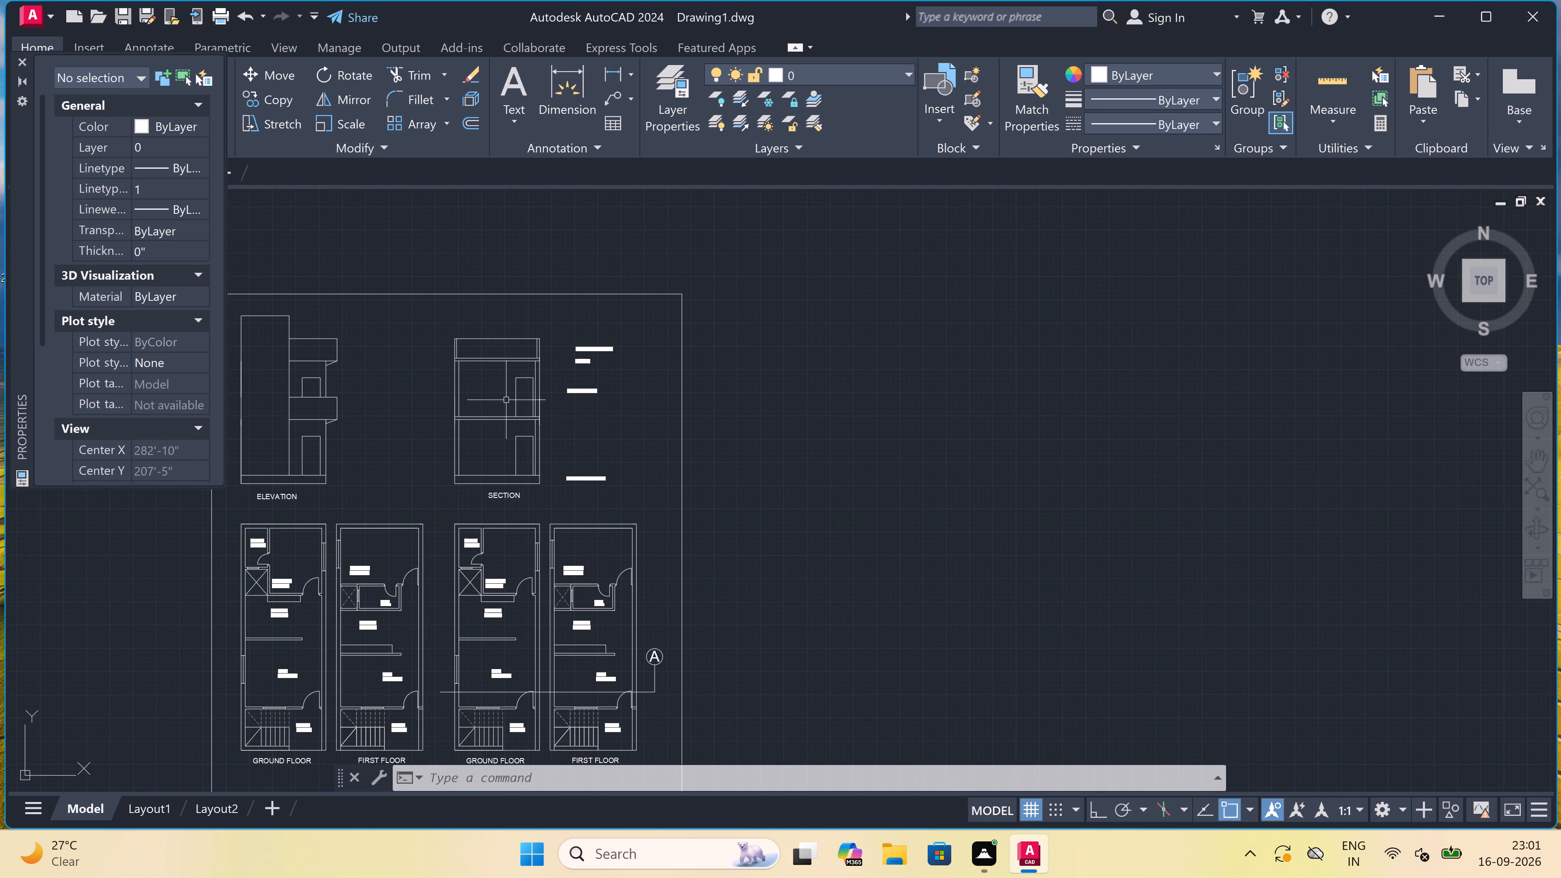
scroll(507, 402, down, 1)
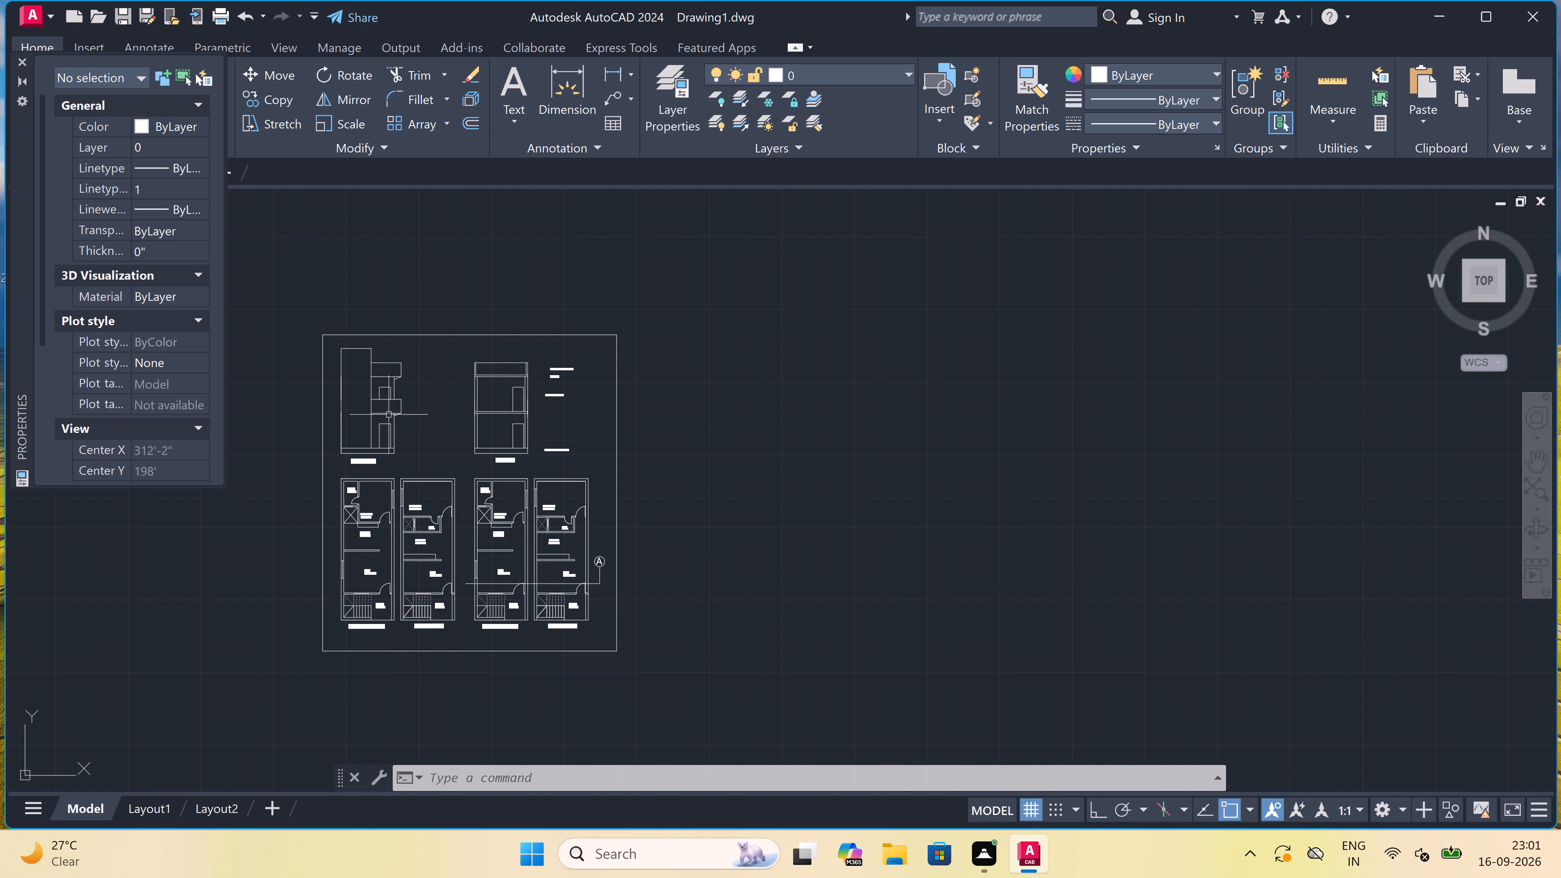
scroll(382, 425, up, 4)
scroll(382, 425, down, 2)
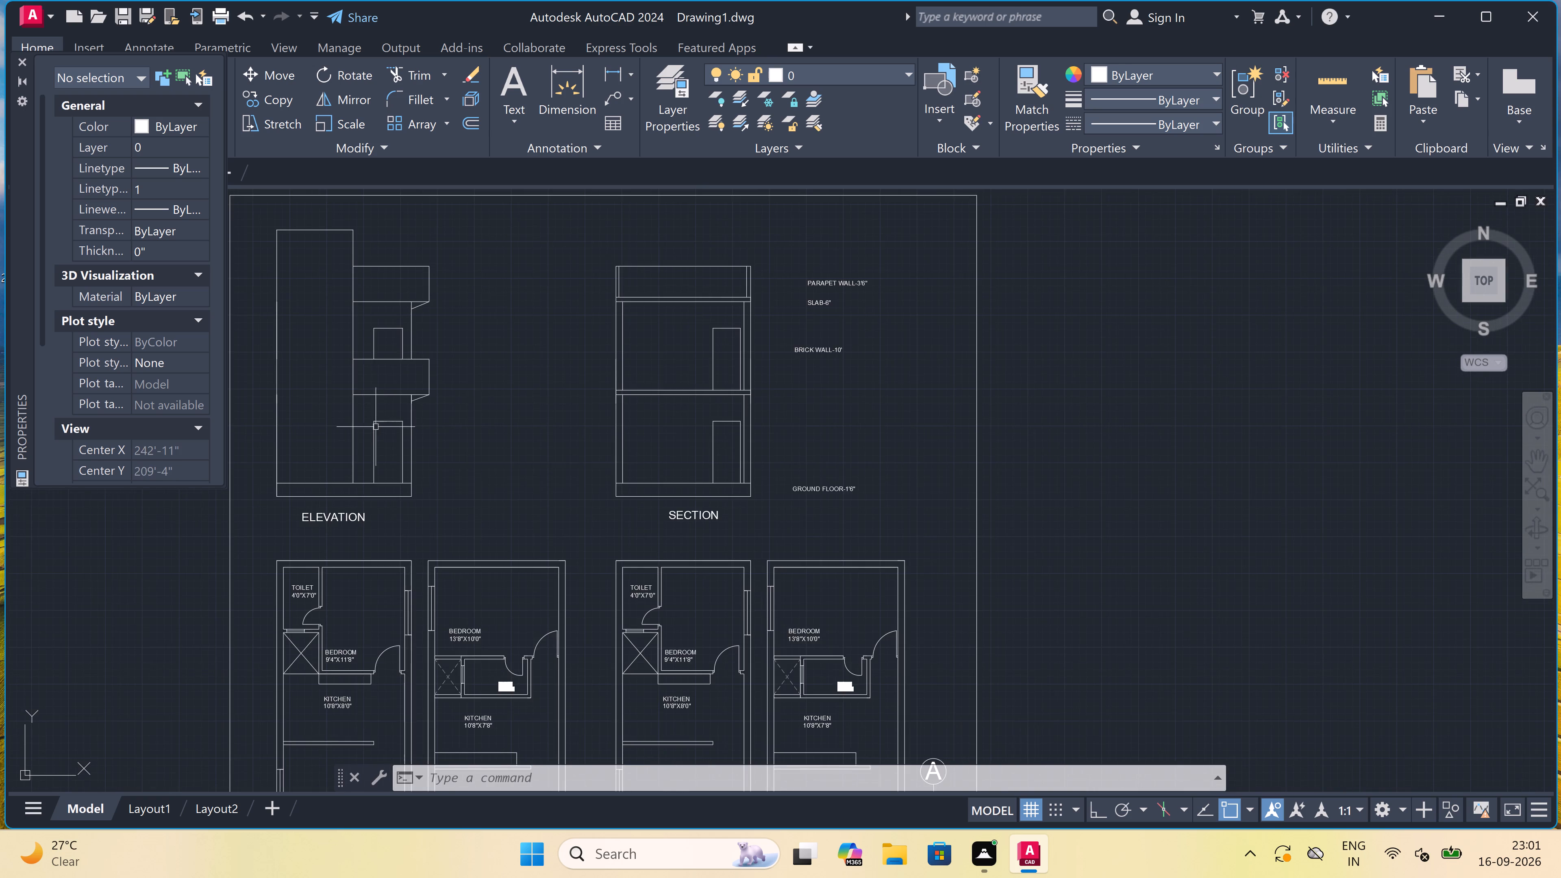
scroll(376, 427, up, 4)
scroll(376, 426, down, 7)
scroll(369, 583, up, 4)
scroll(369, 582, down, 5)
scroll(367, 534, up, 5)
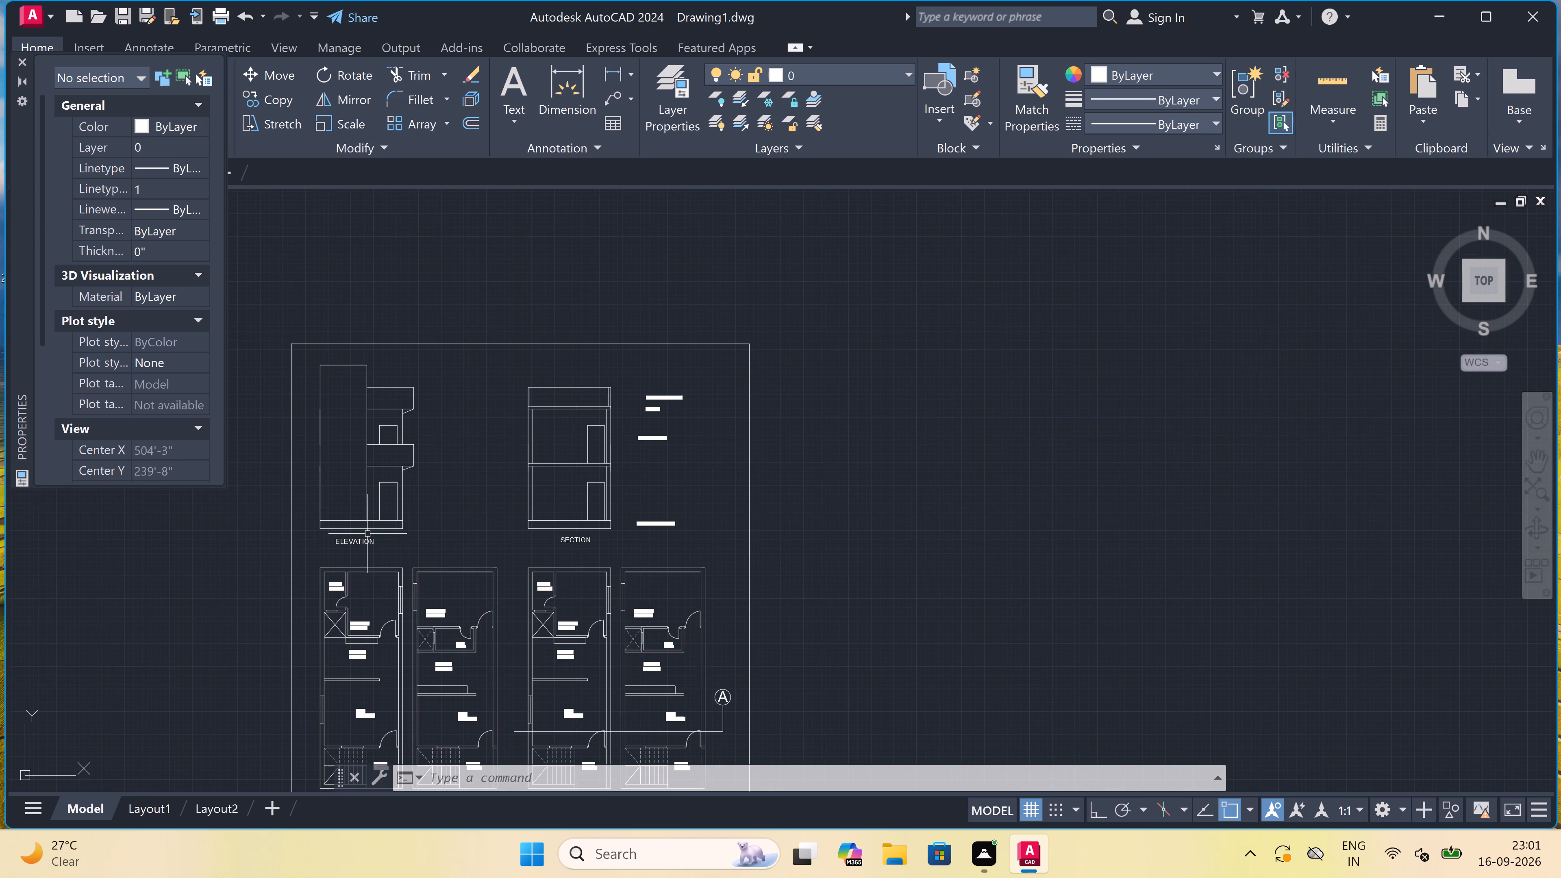
Draw a rectangle slightly inside the outline of the elevation's ground-floor door to form its frame.
scroll(372, 497, up, 4)
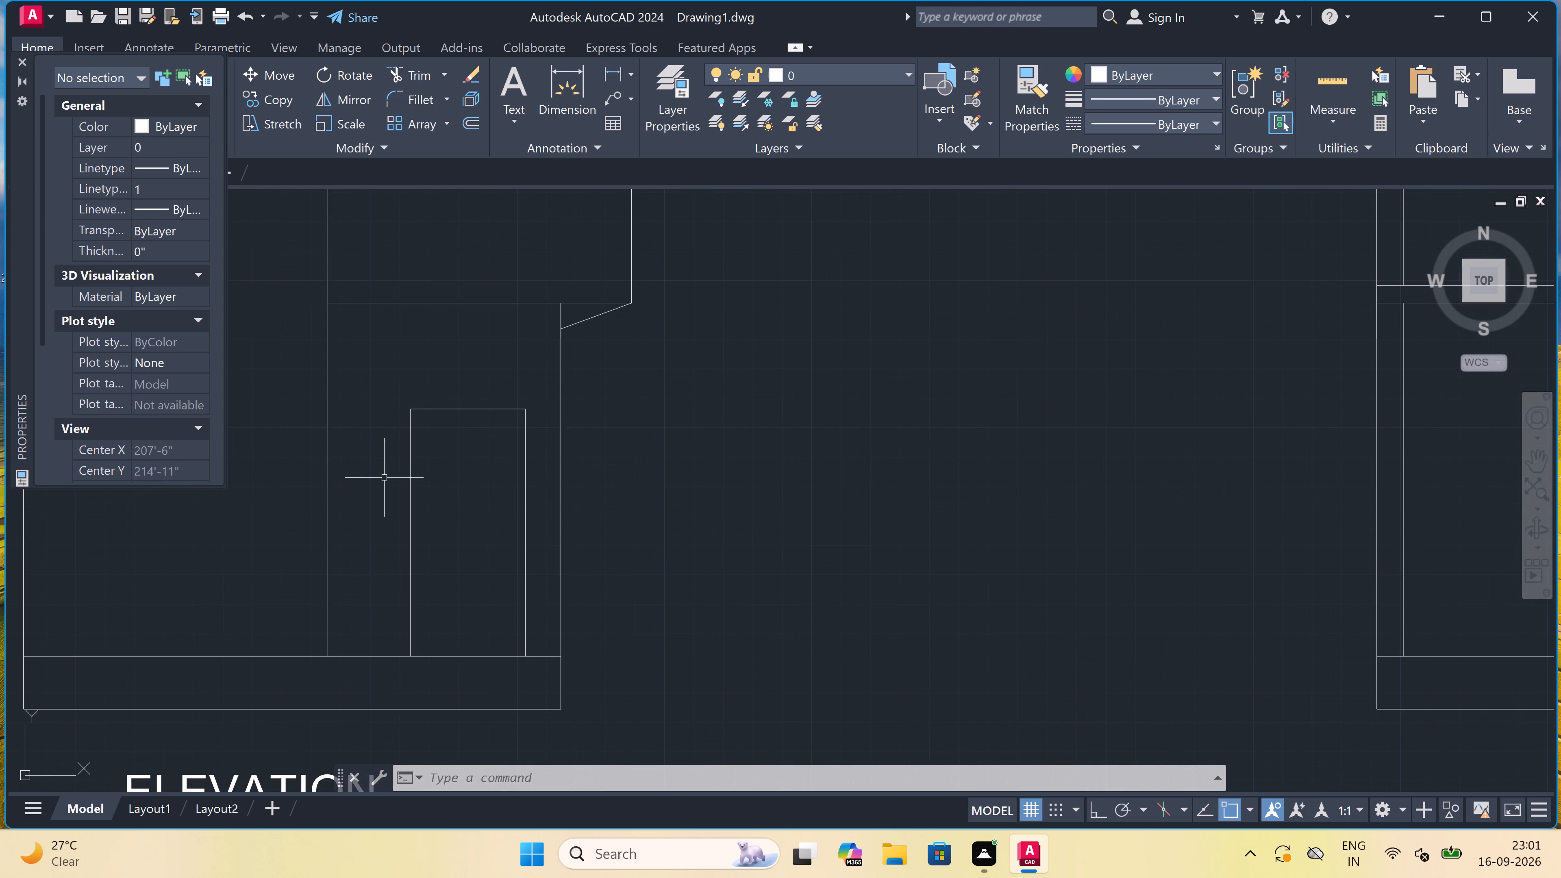
text(REC)
key(space)
scroll(413, 422, up, 2)
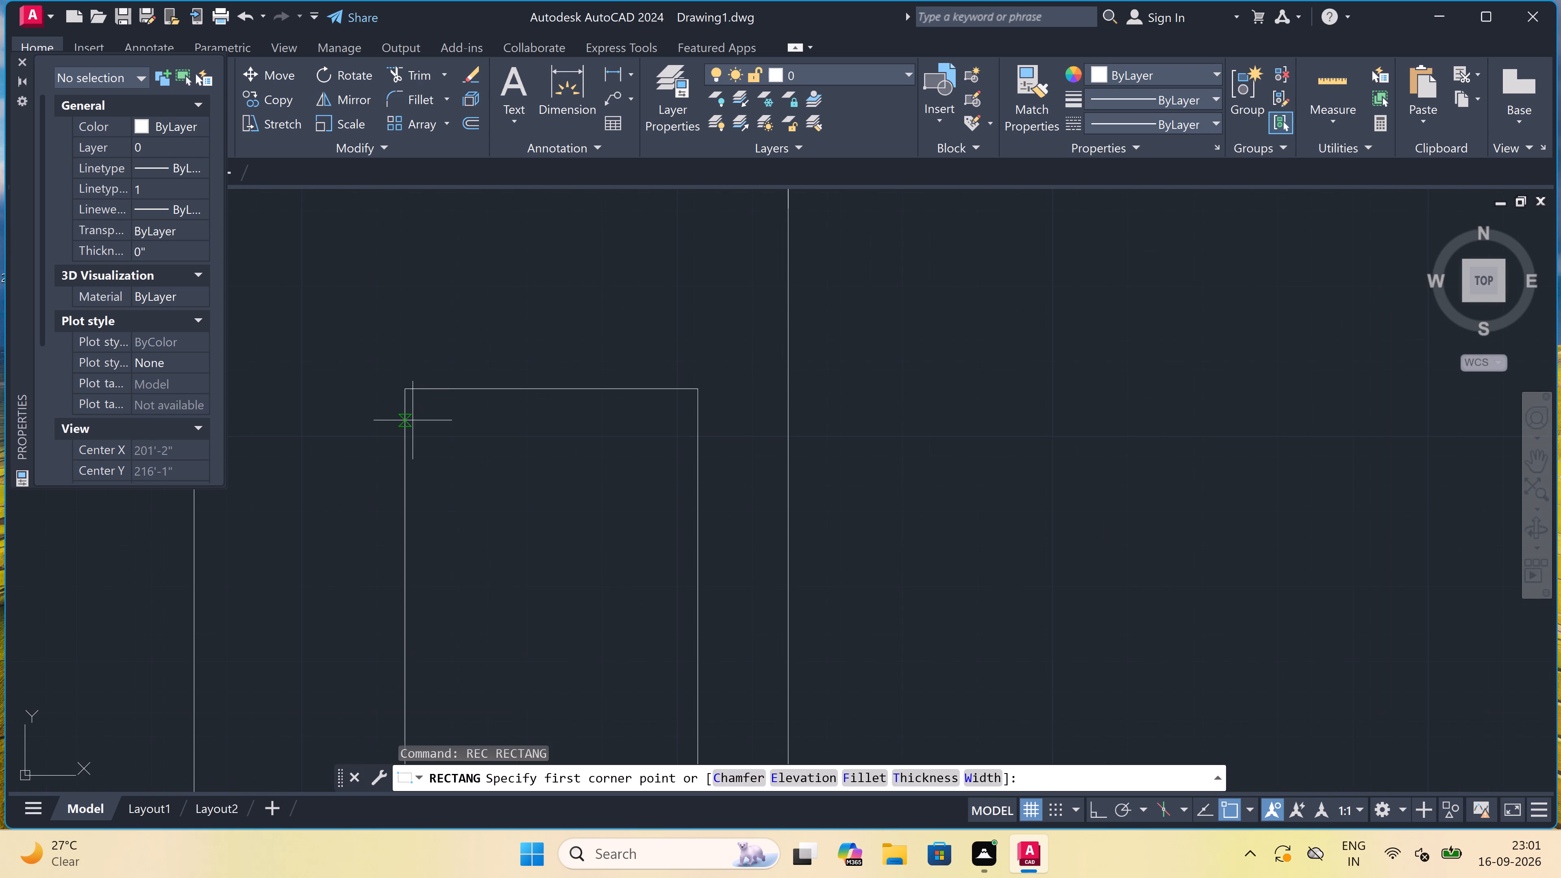
scroll(415, 400, up, 4)
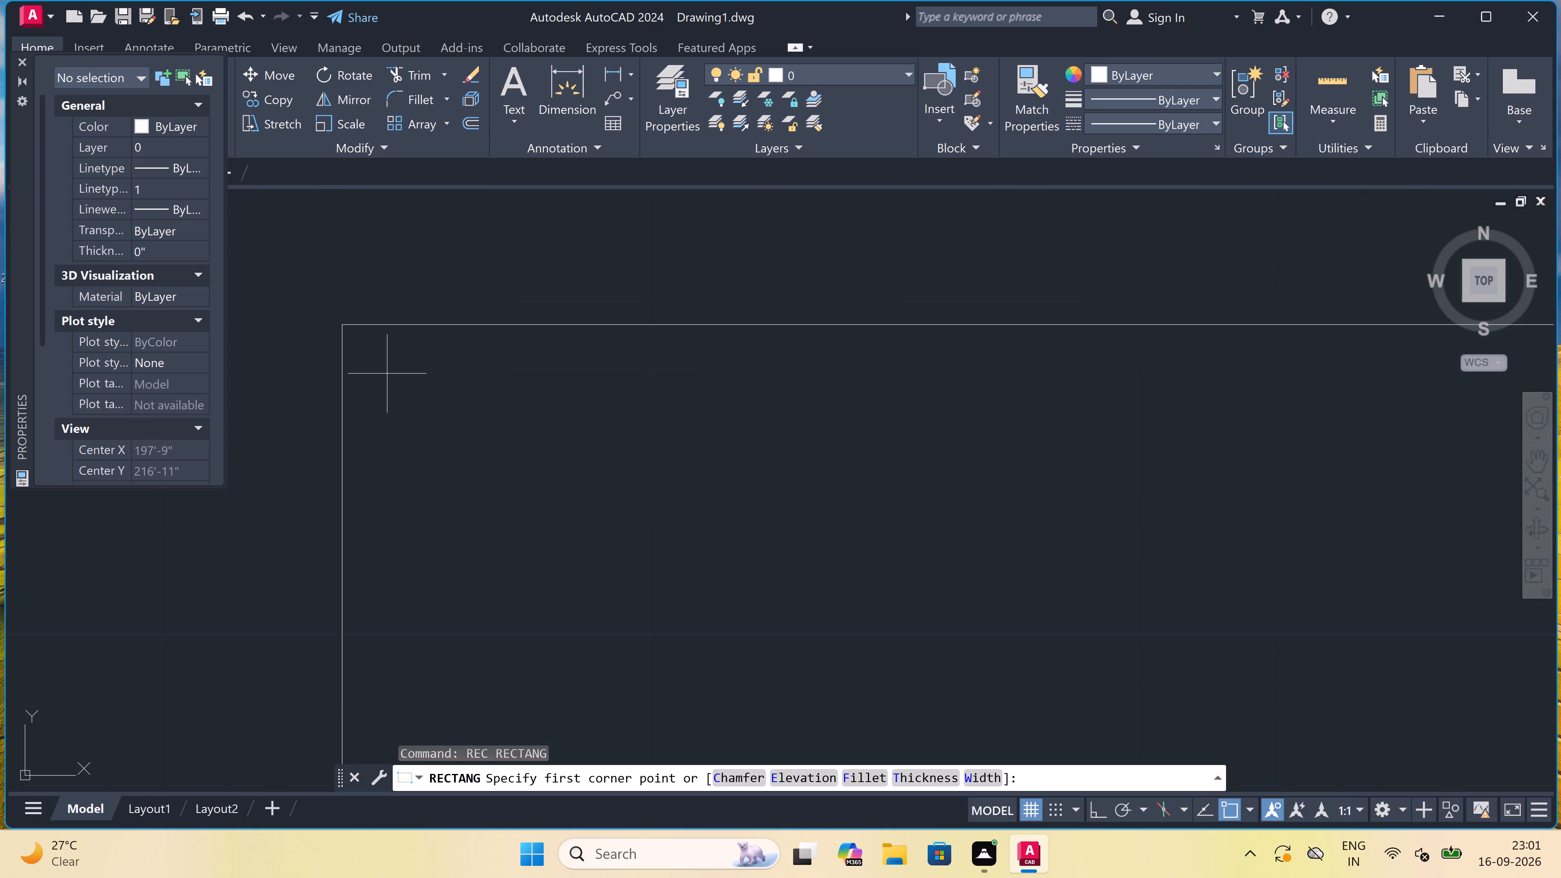
double_click(381, 370)
scroll(535, 450, down, 9)
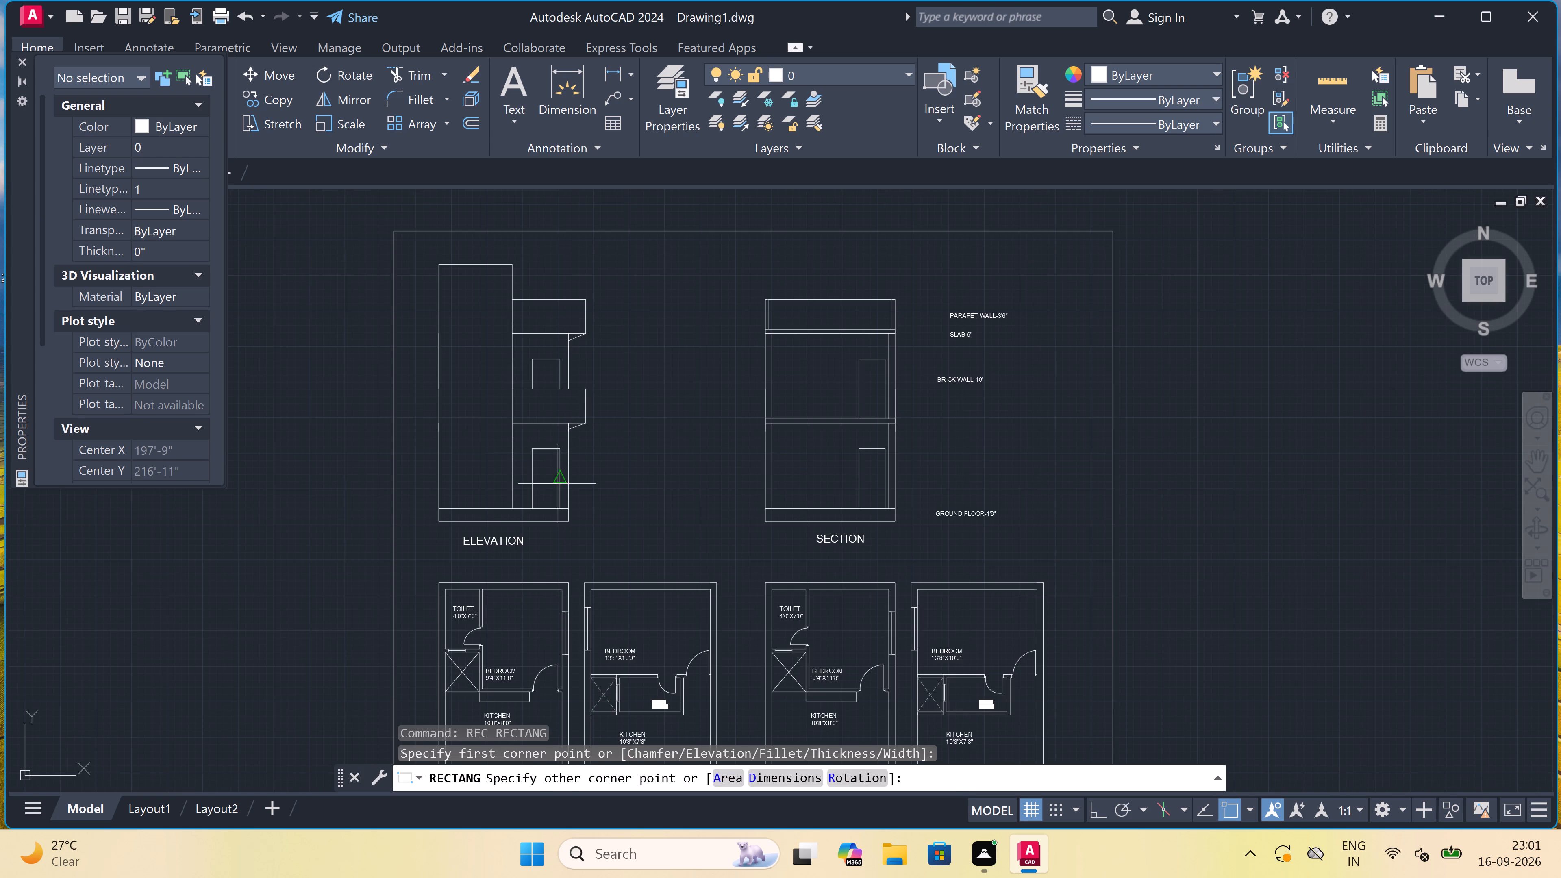
scroll(558, 484, up, 4)
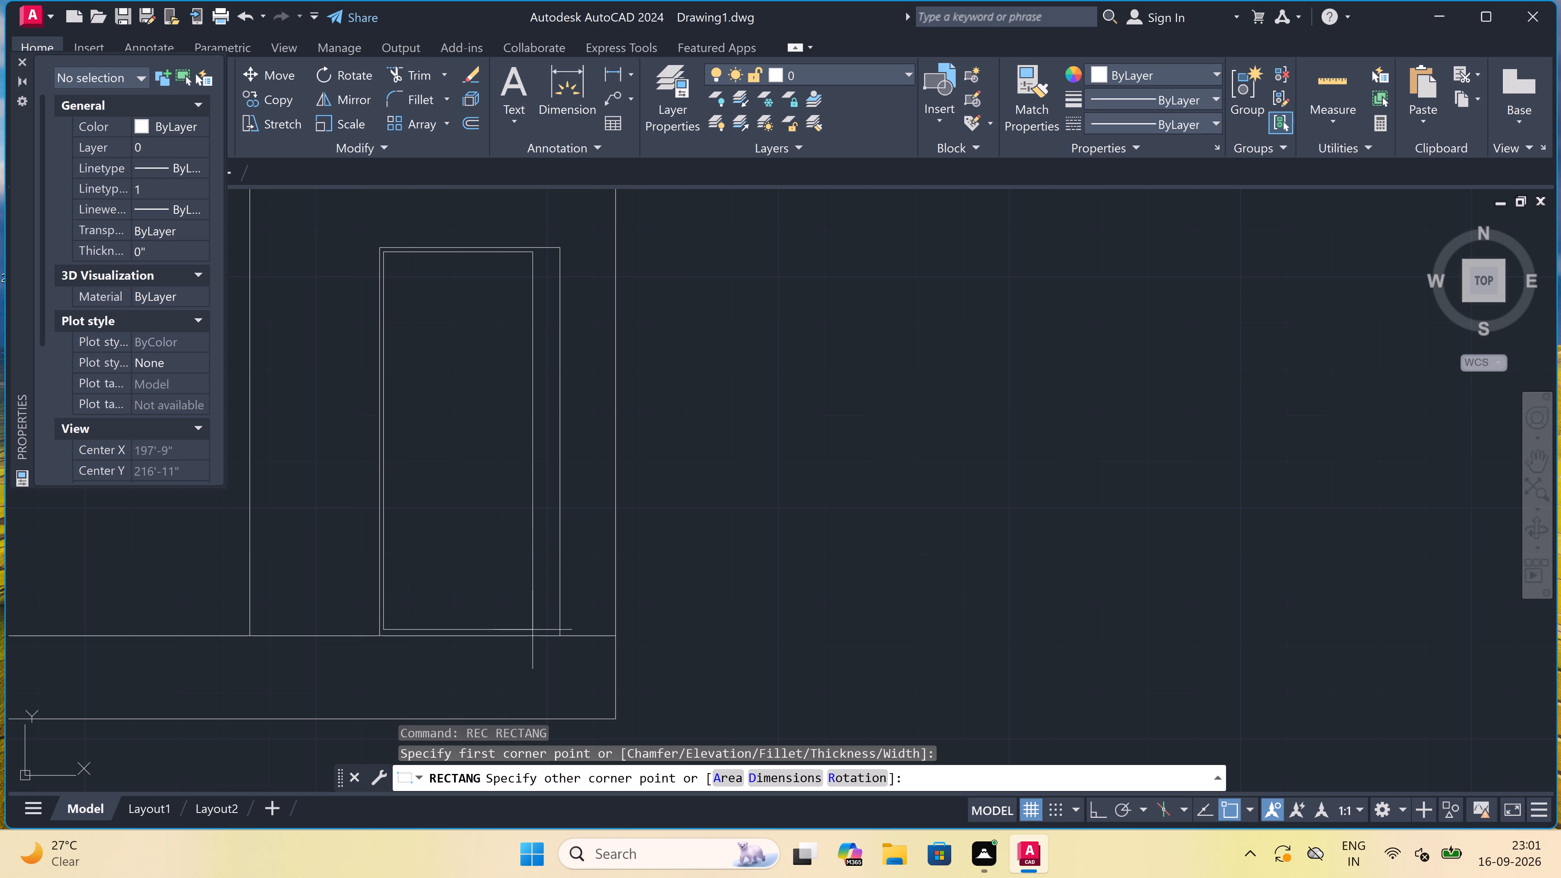
scroll(535, 631, up, 3)
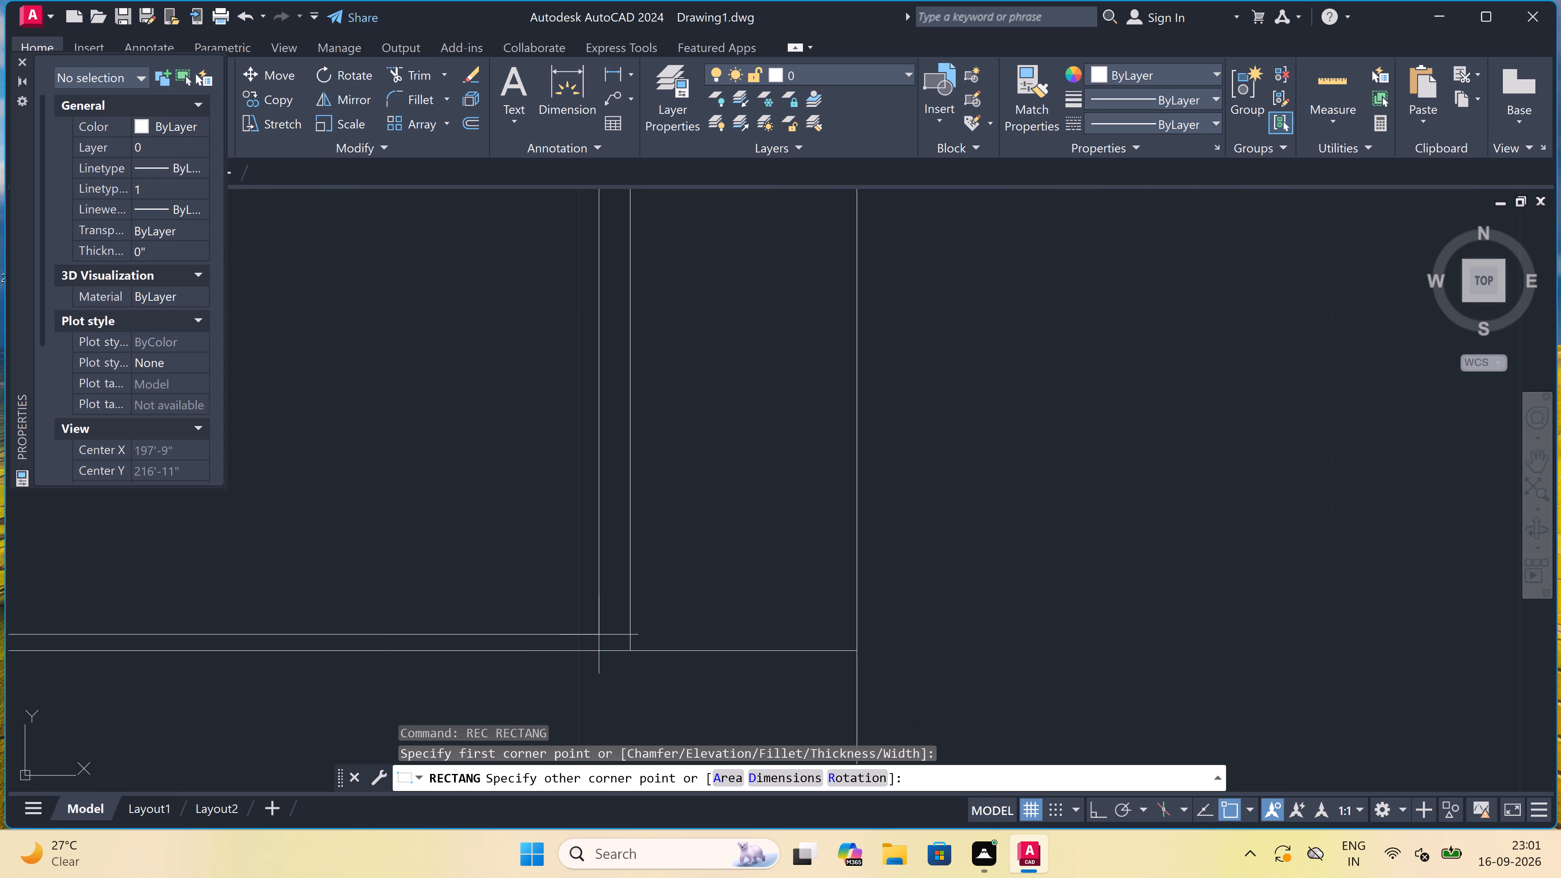
double_click(606, 619)
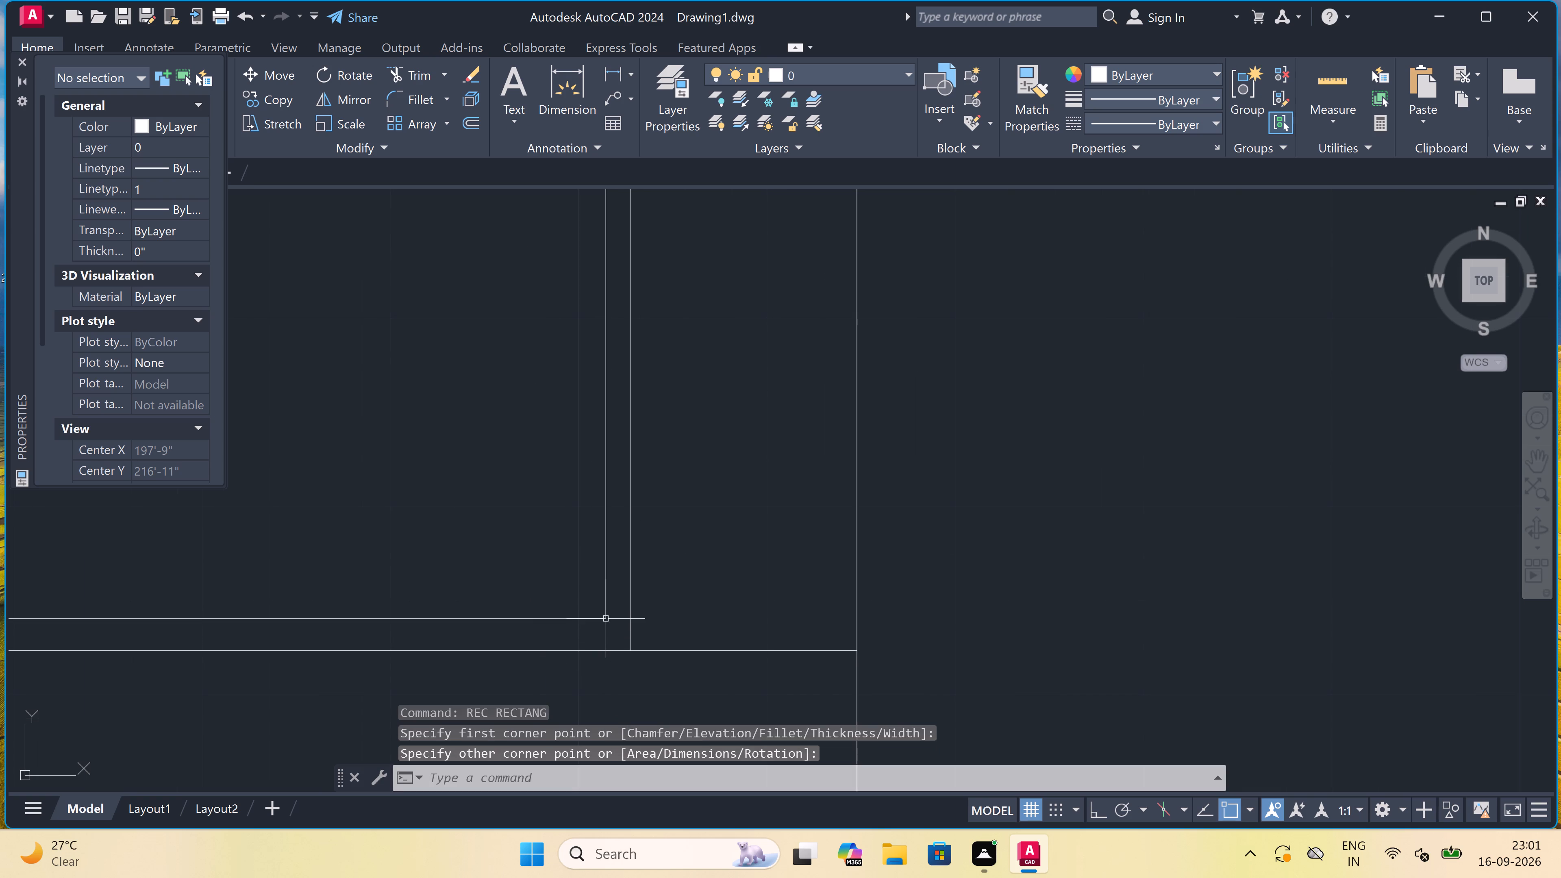
scroll(524, 558, down, 4)
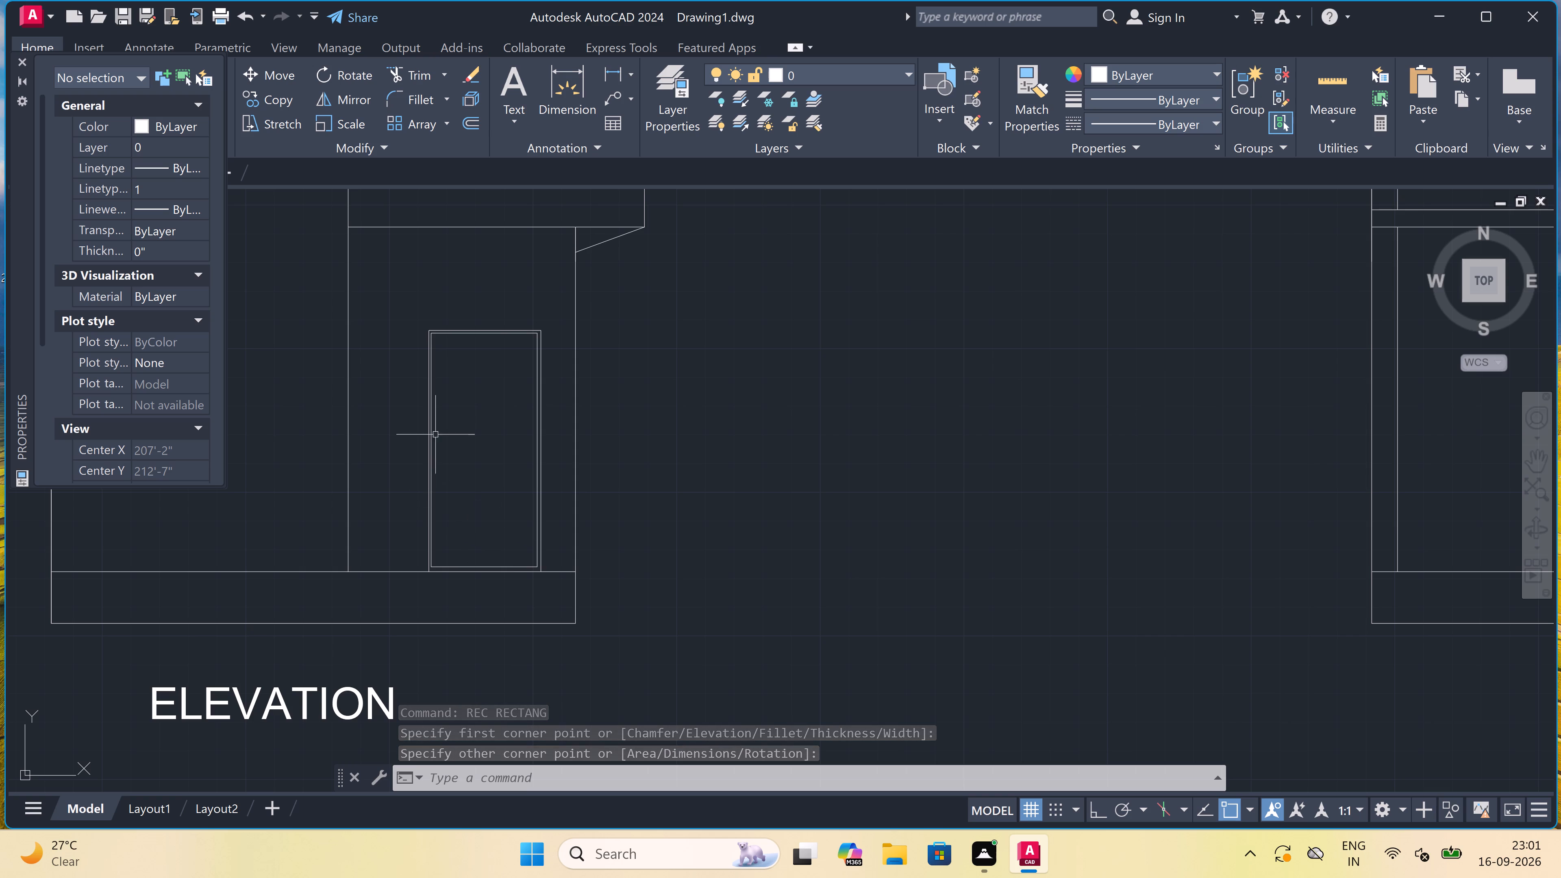
Draw a second rectangle inside the ground-floor door frame, inset at the left, top and bottom and ending on the frame's right inner line.
key(space)
scroll(440, 367, up, 2)
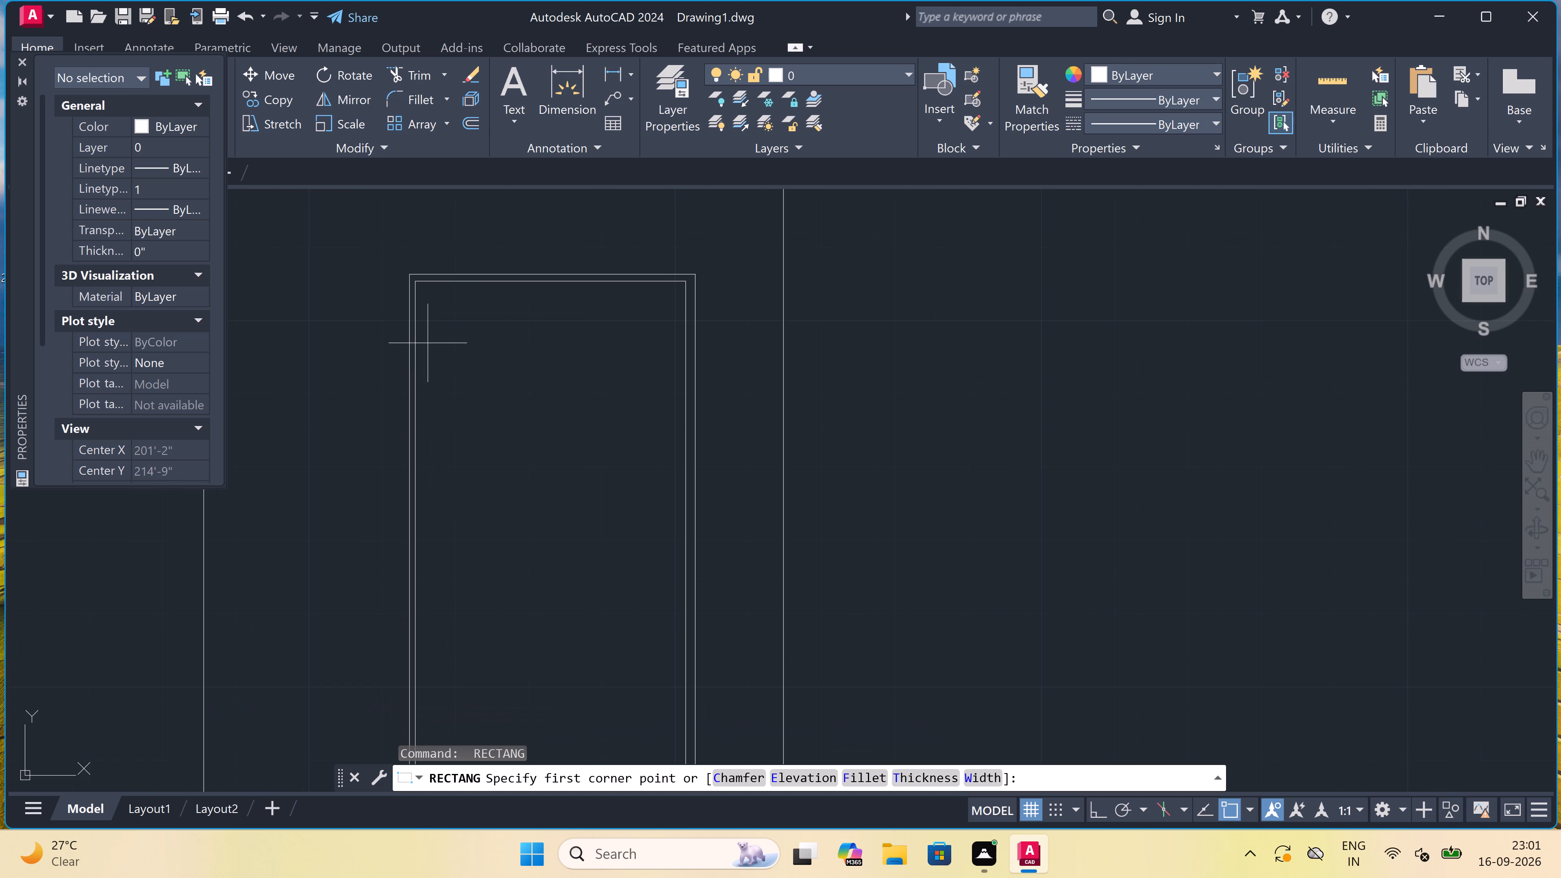
click(430, 308)
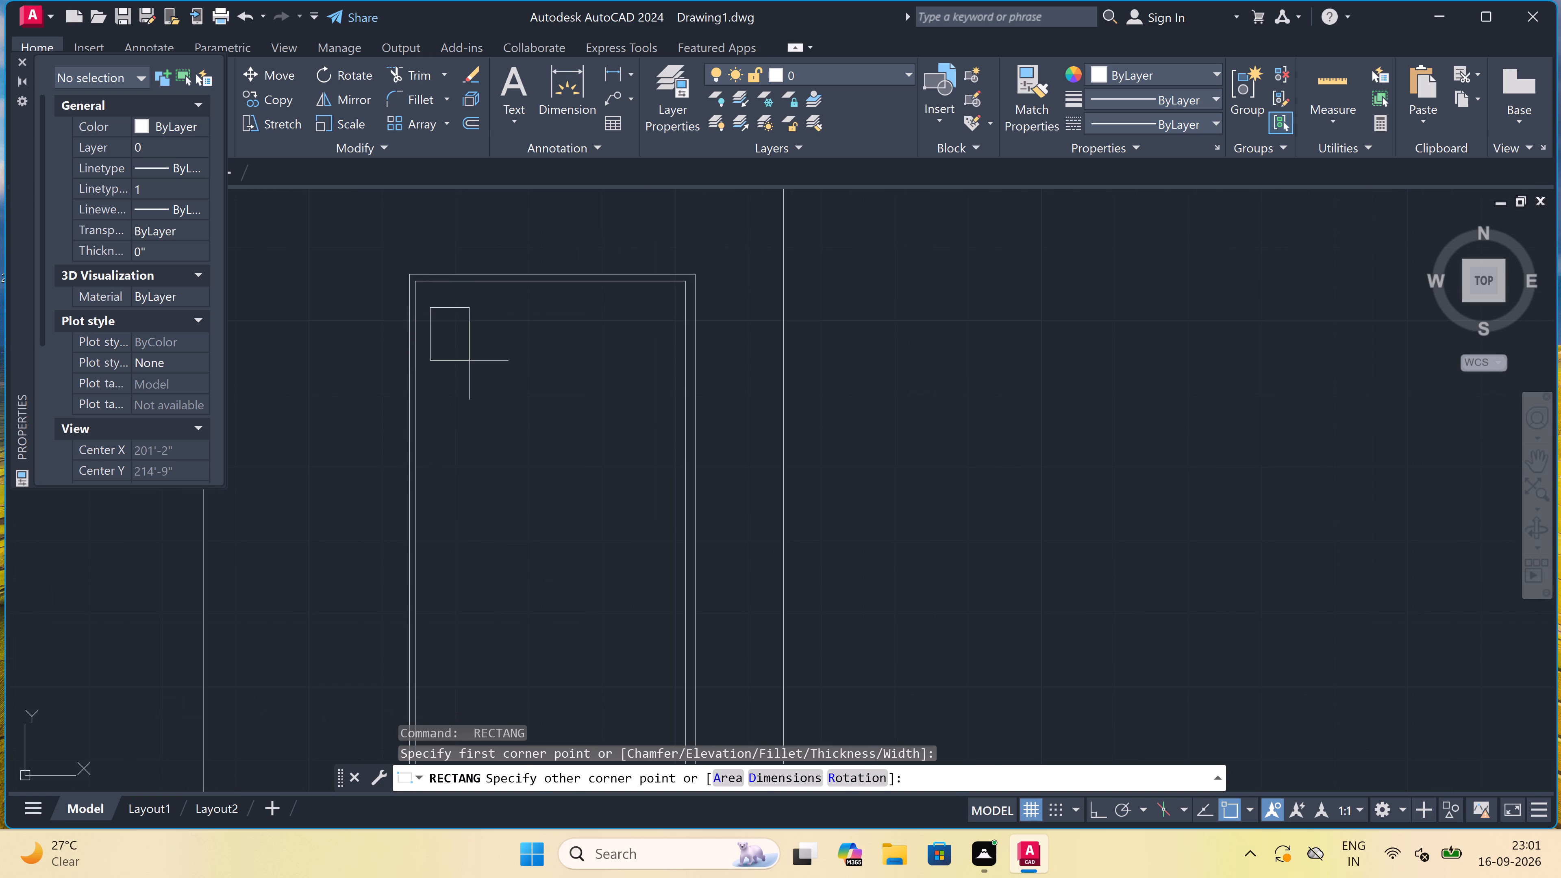
scroll(653, 595, down, 3)
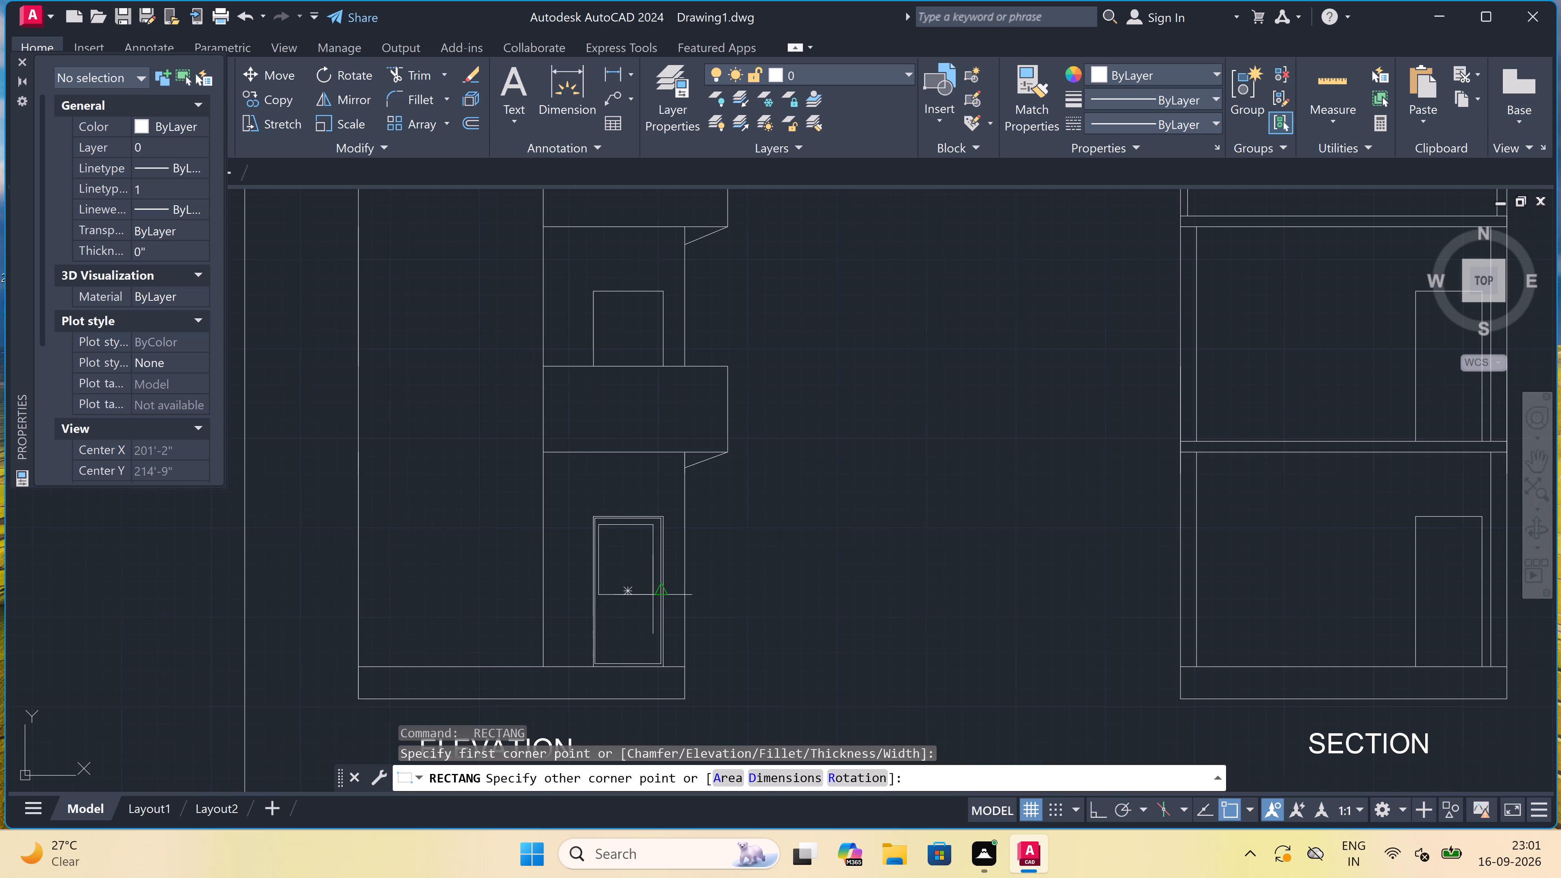
scroll(652, 610, up, 3)
scroll(652, 610, down, 2)
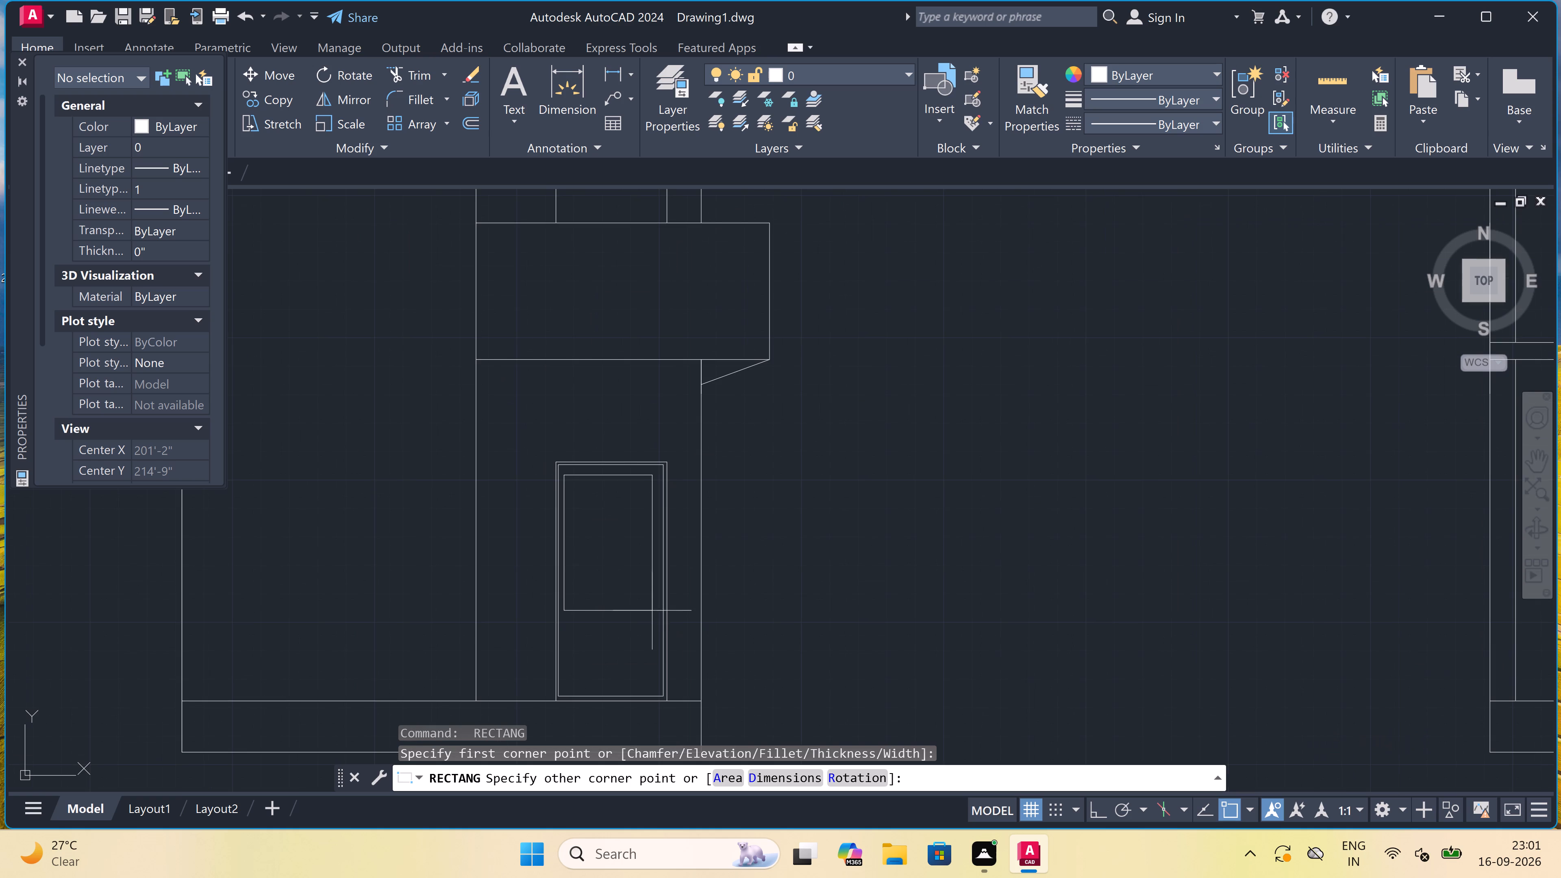
scroll(653, 659, up, 3)
scroll(653, 659, down, 2)
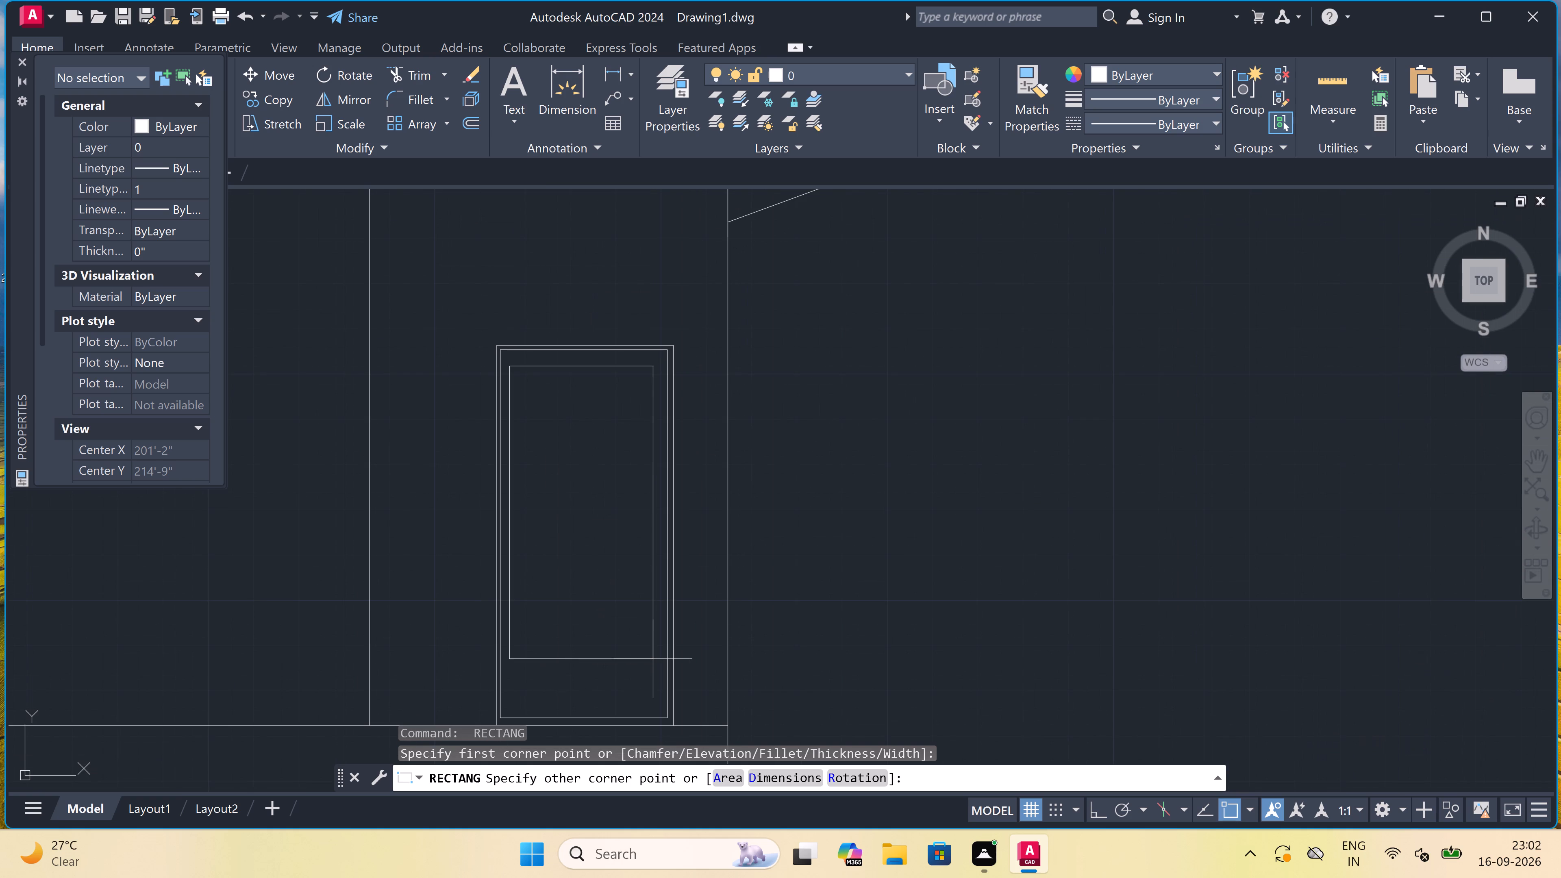
scroll(640, 692, up, 3)
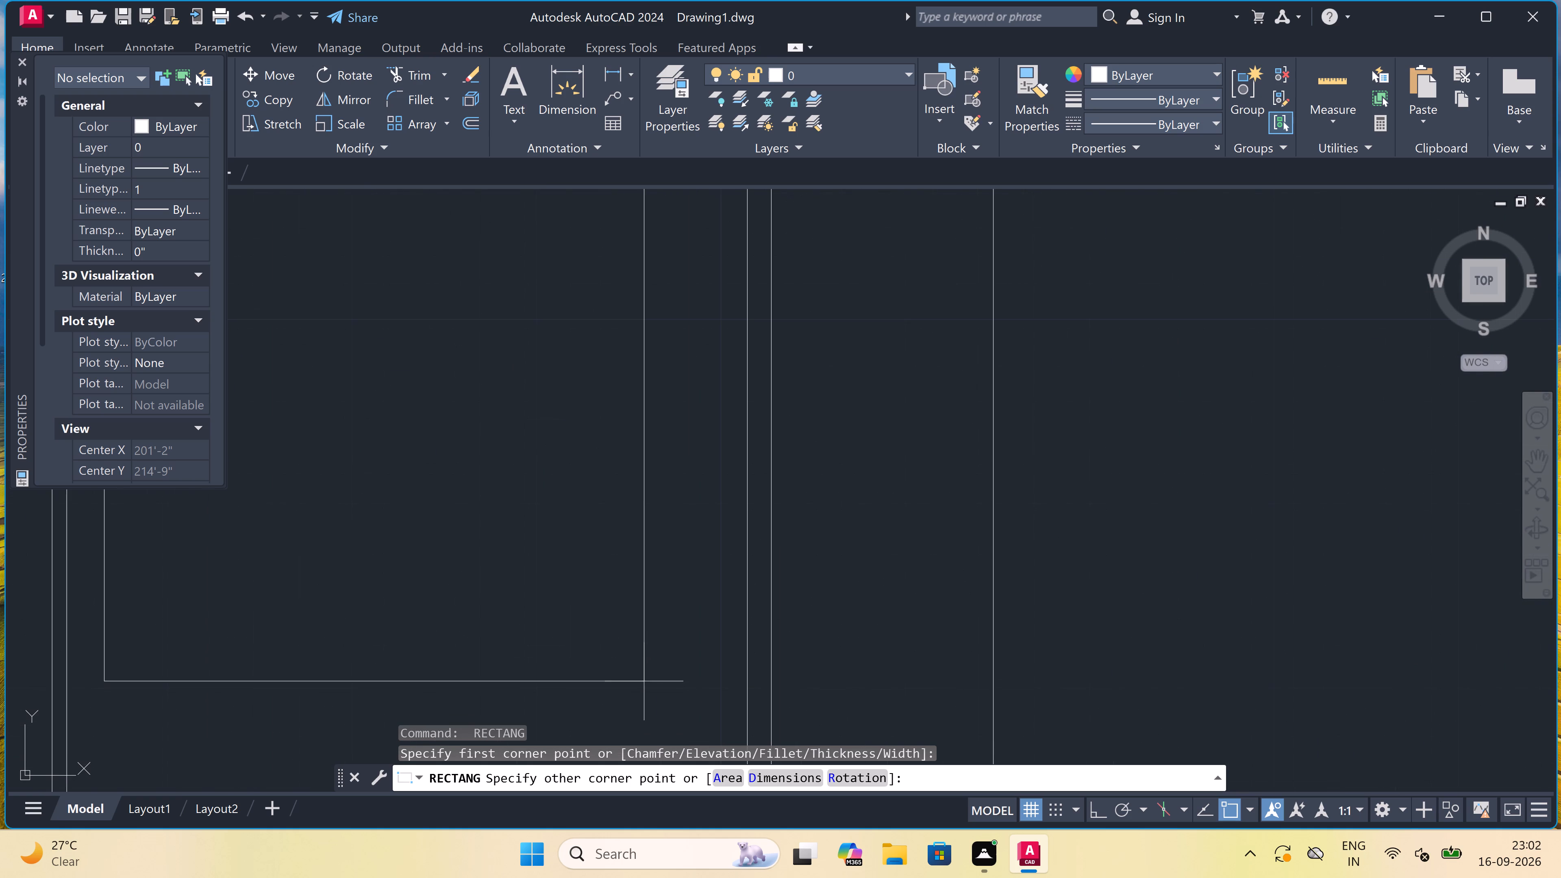
scroll(645, 668, down, 4)
scroll(650, 695, up, 3)
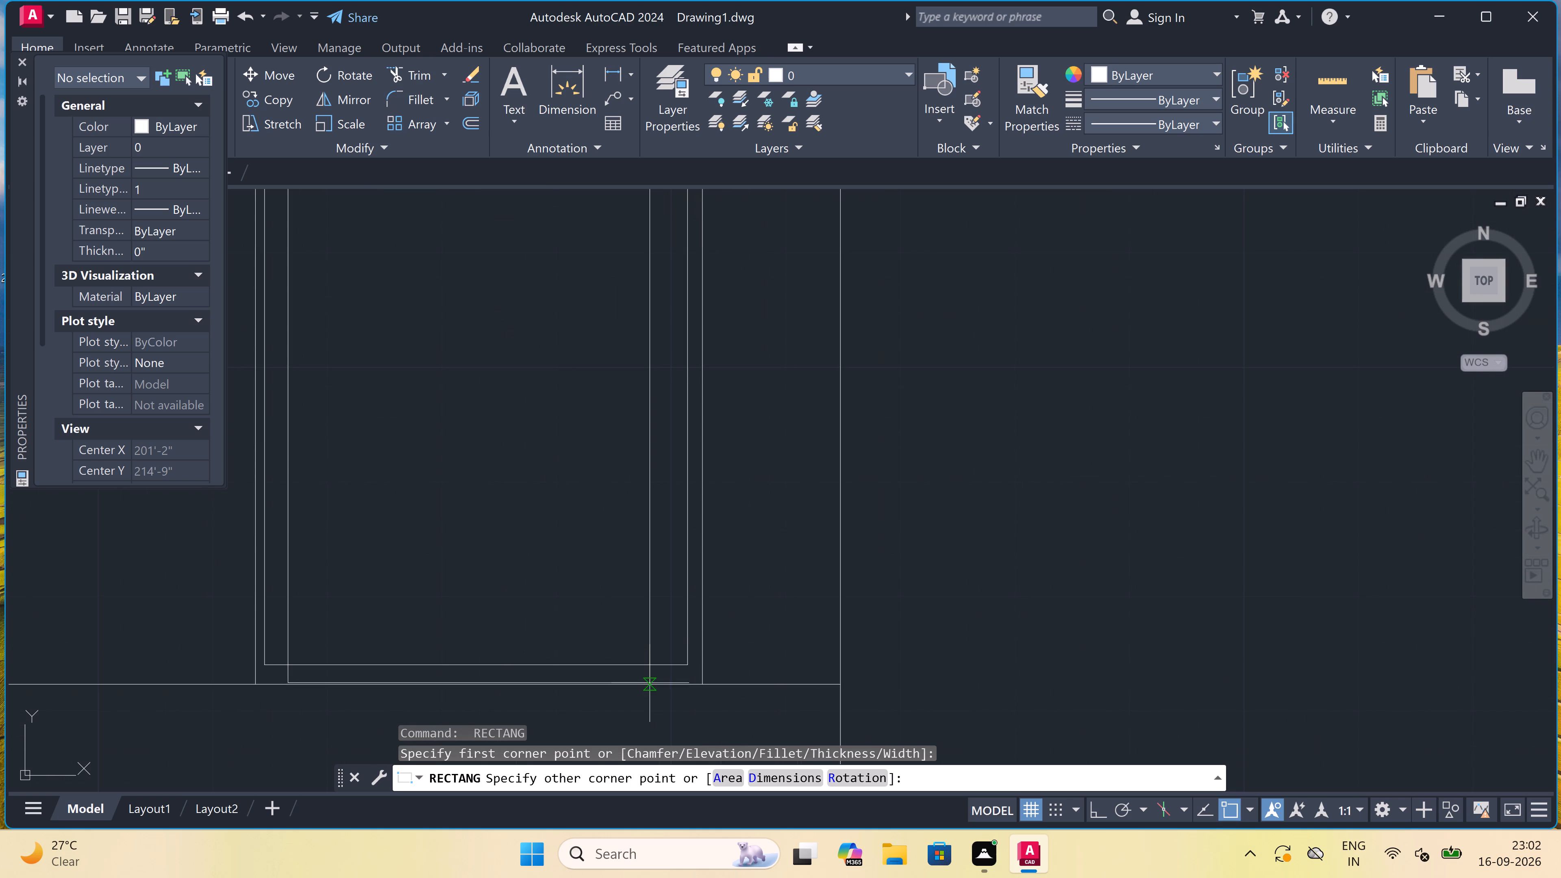
scroll(654, 630, down, 1)
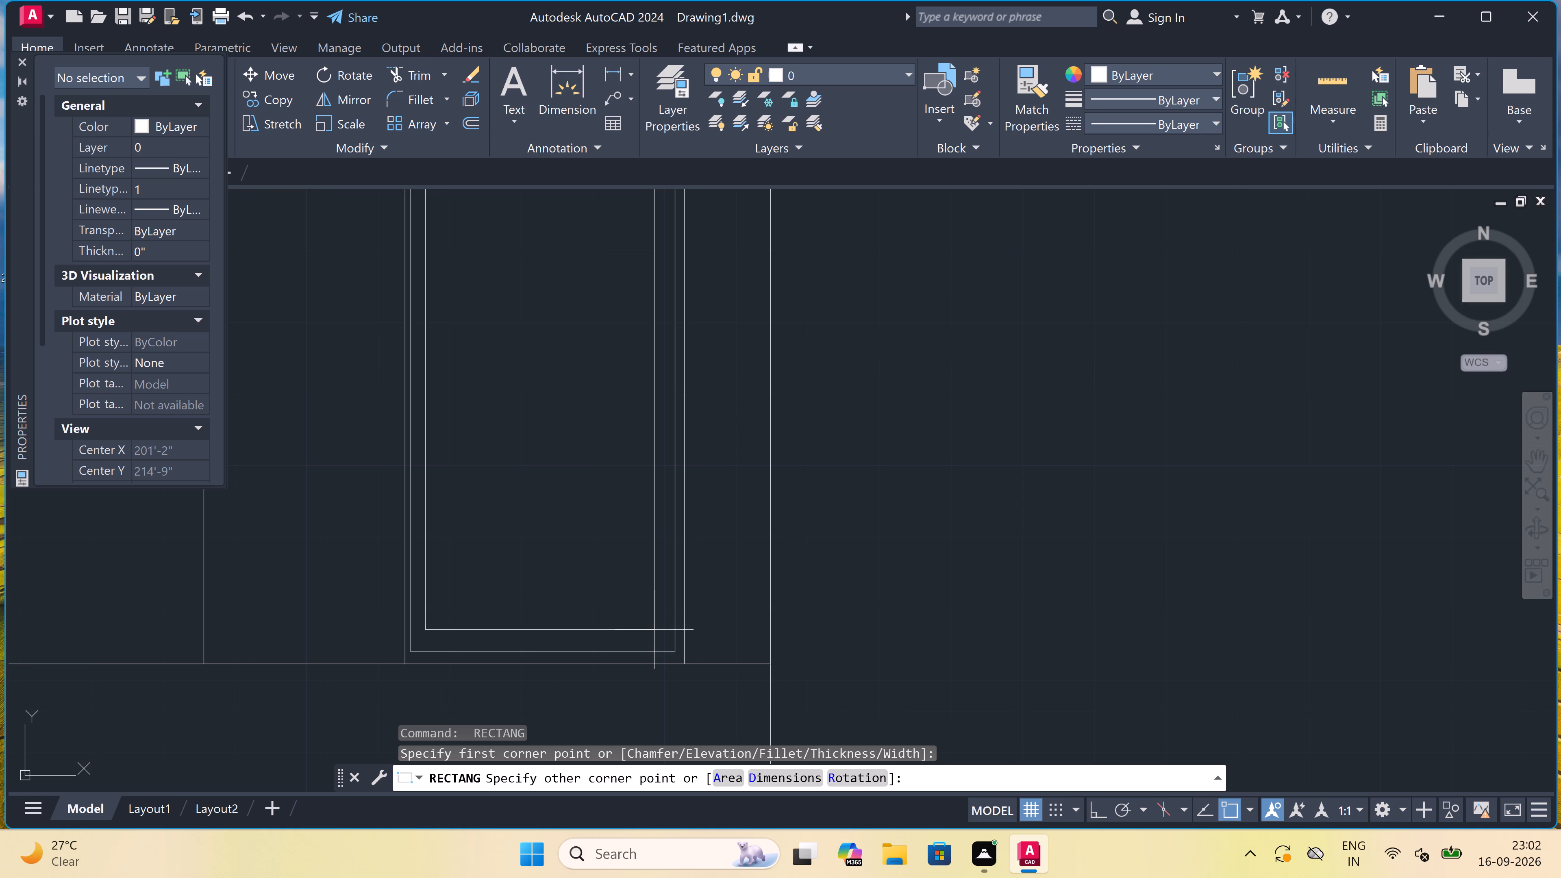
scroll(654, 630, down, 1)
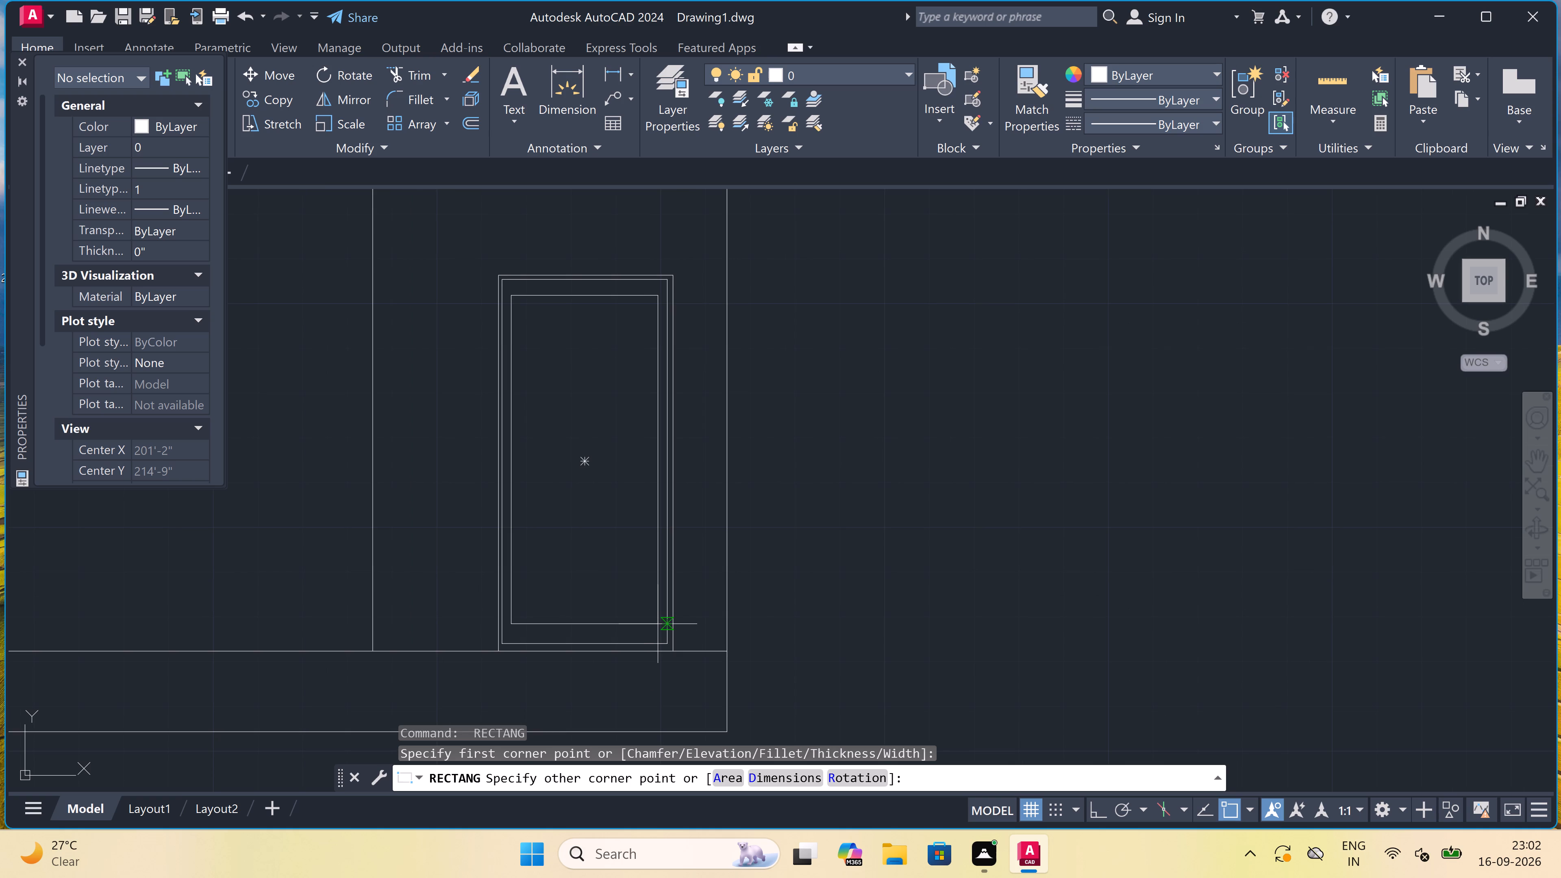
click(659, 624)
Draw a small horizontal rectangle as a handle at mid-height on the left edge of the ground-floor door's inner panel in the elevation.
scroll(644, 493, up, 2)
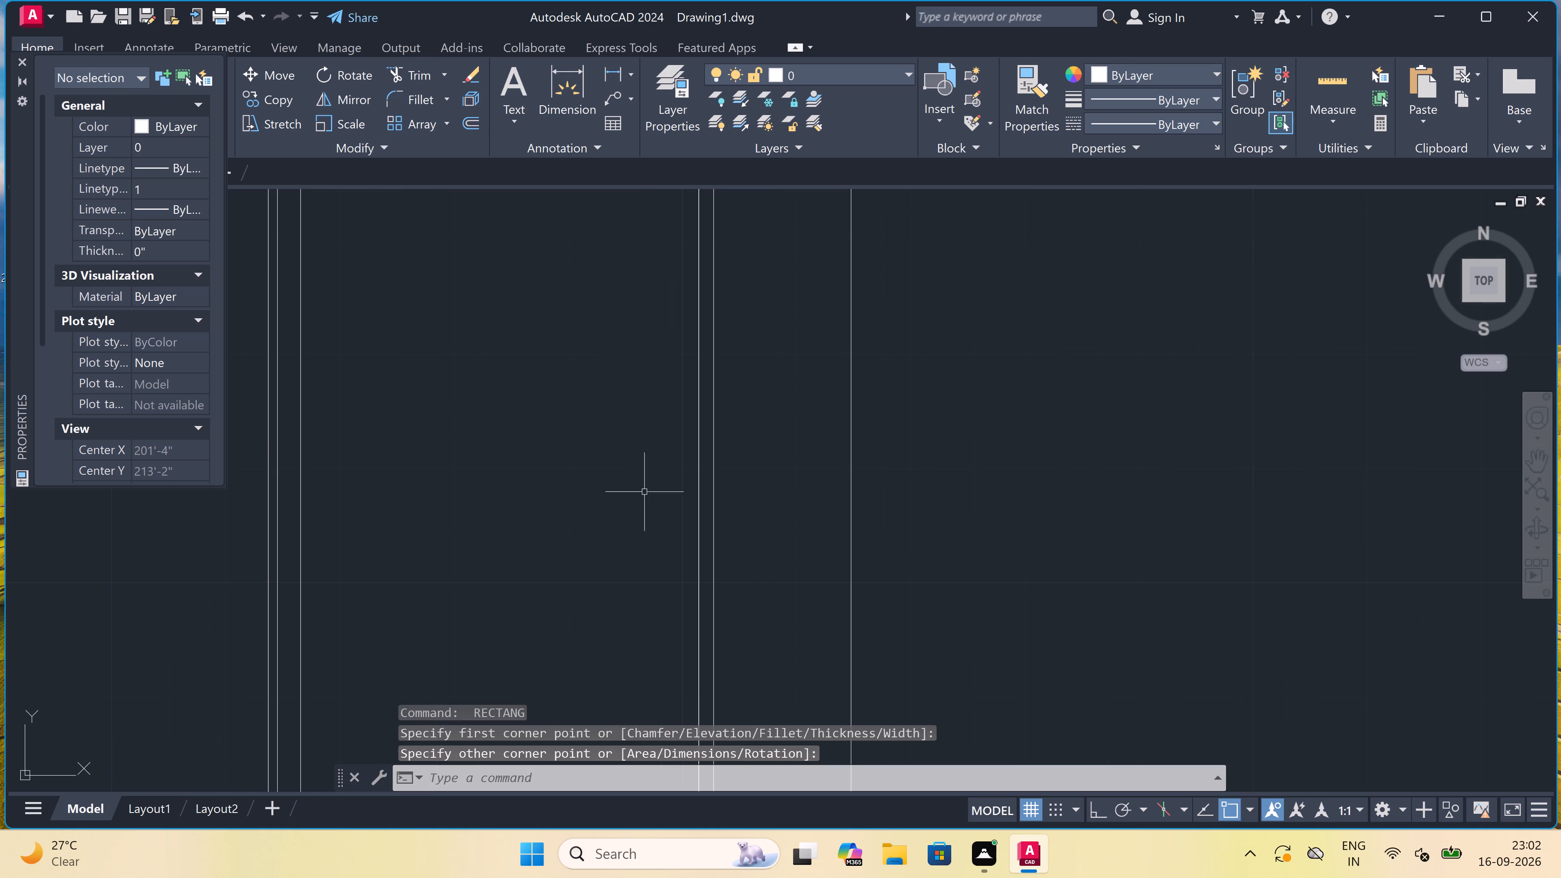
scroll(627, 403, down, 2)
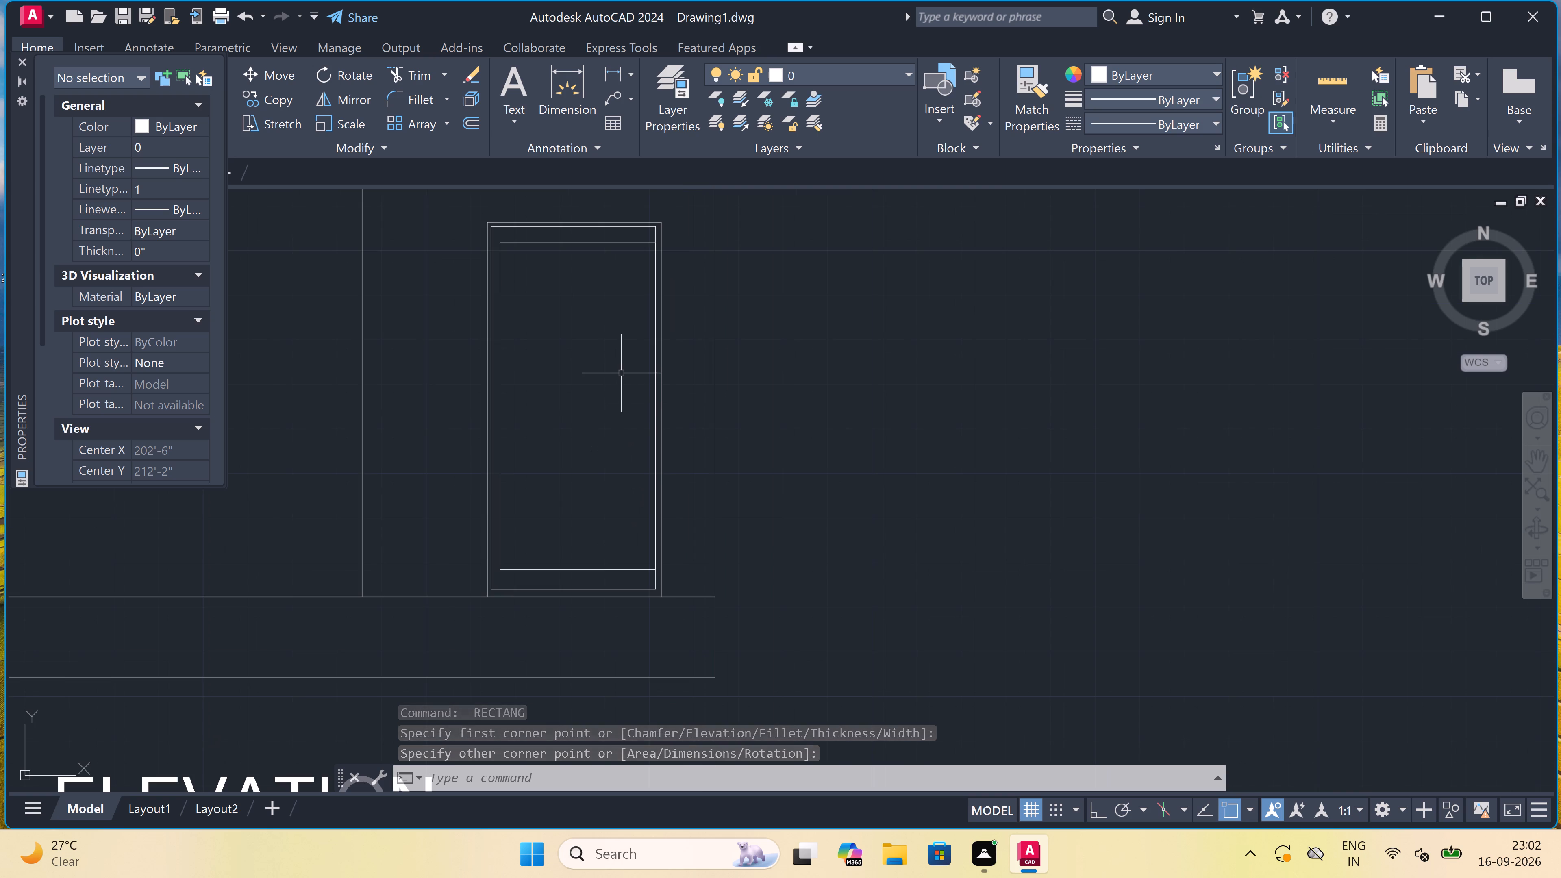
scroll(621, 373, down, 5)
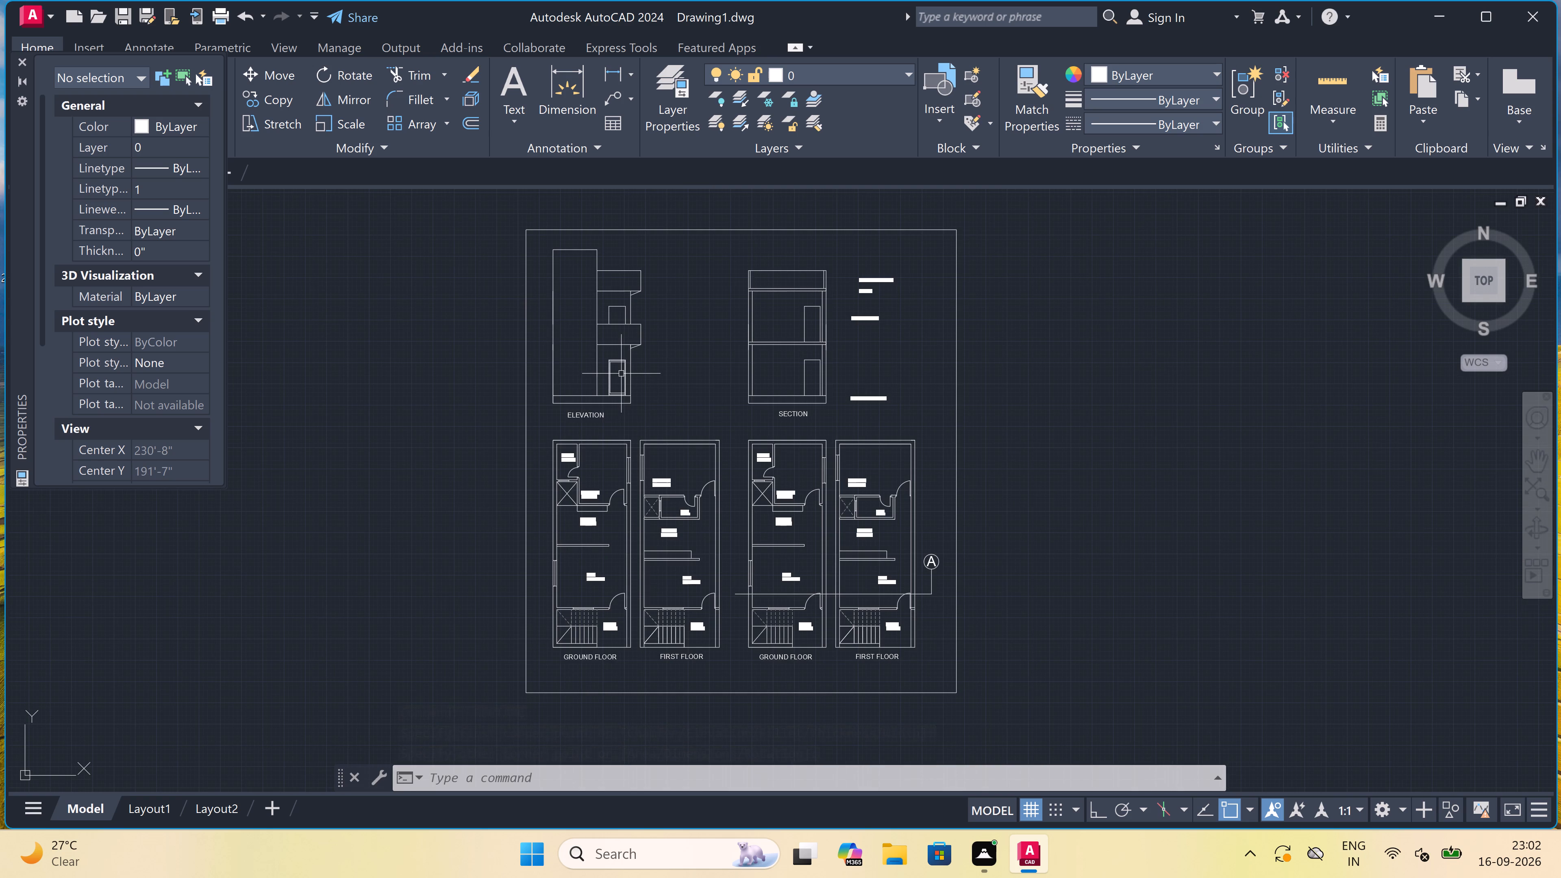
scroll(621, 374, up, 3)
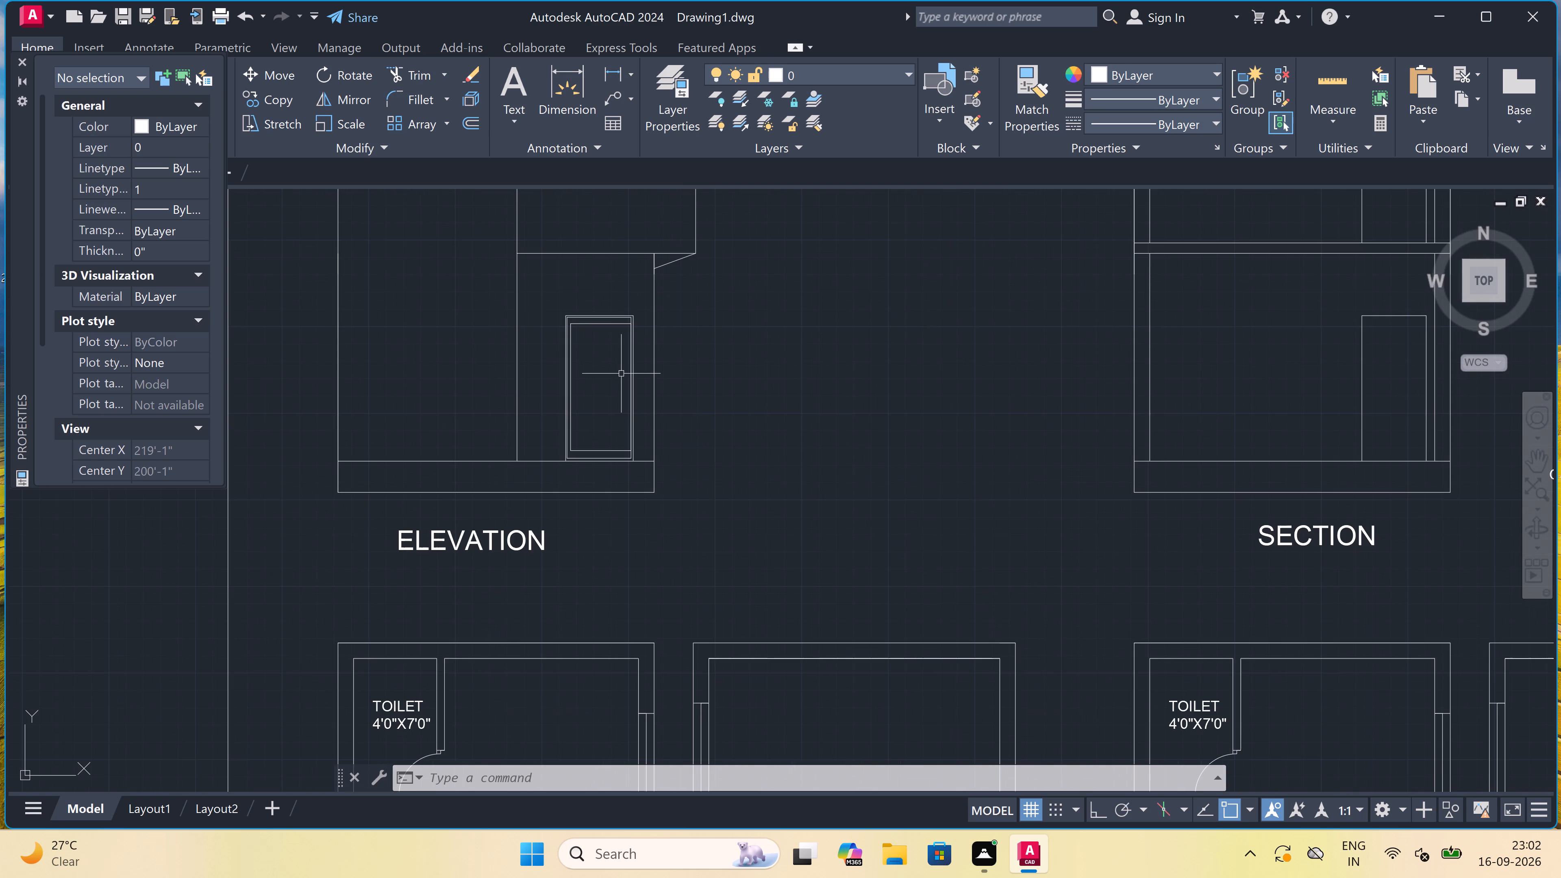
scroll(565, 387, up, 2)
key(space)
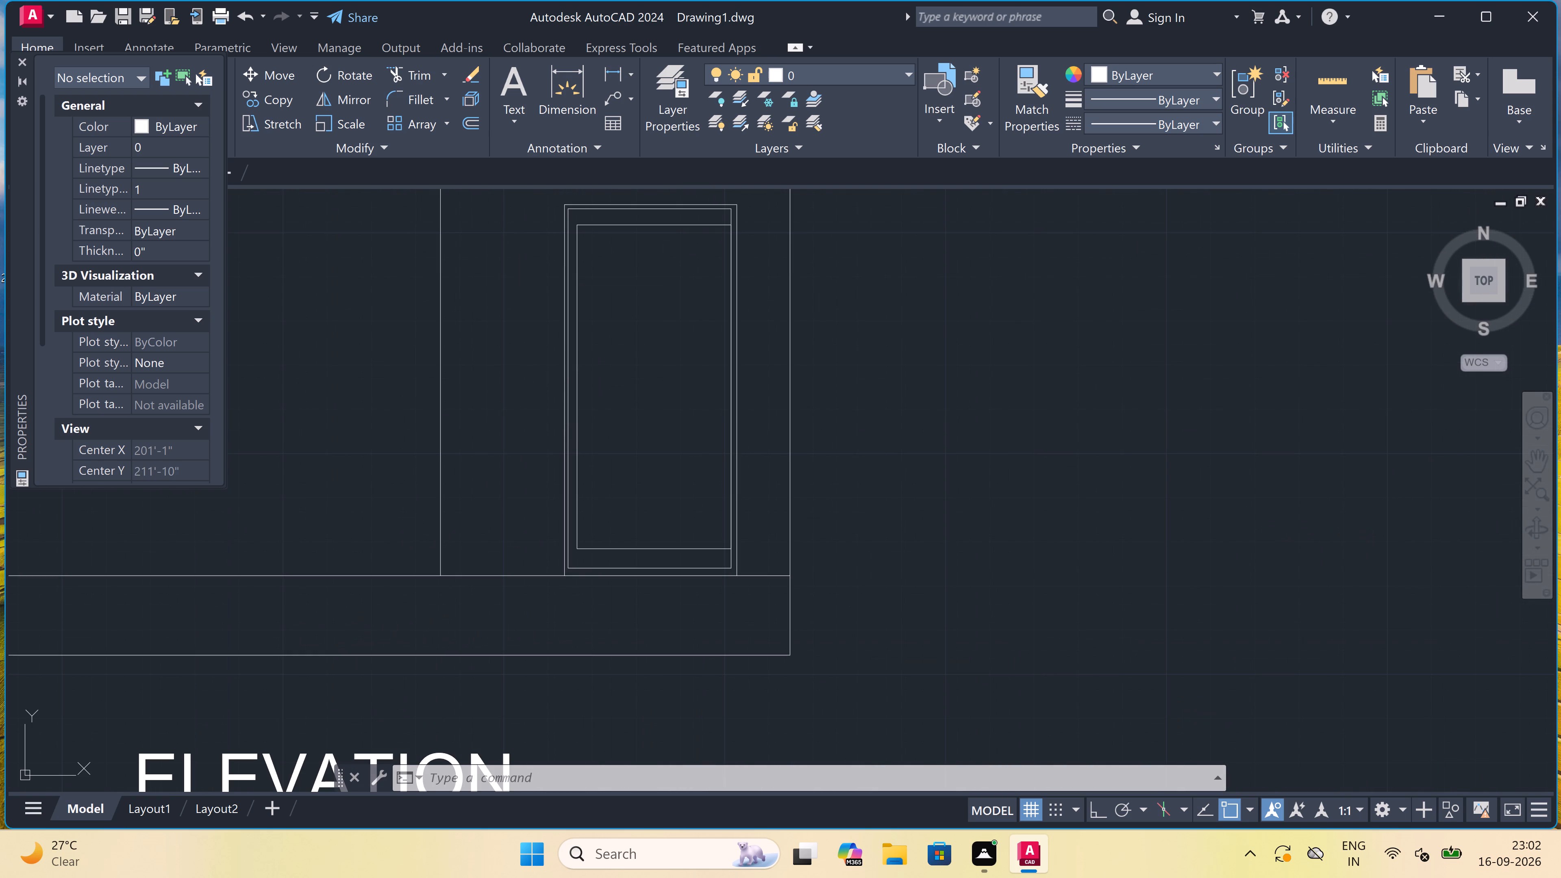
double_click(585, 372)
scroll(604, 388, up, 1)
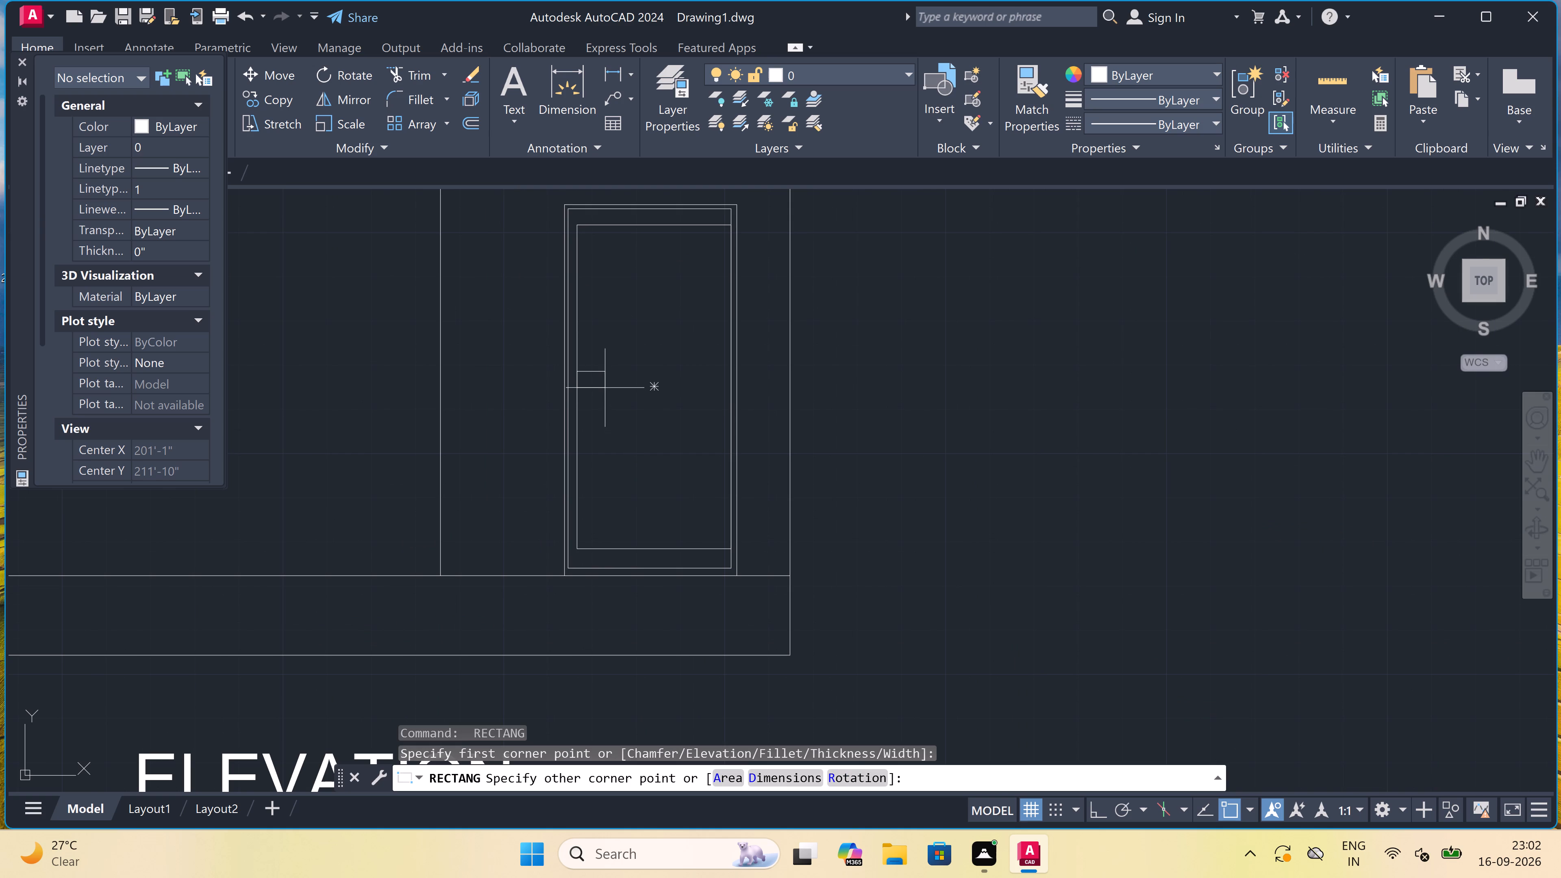
scroll(604, 388, up, 1)
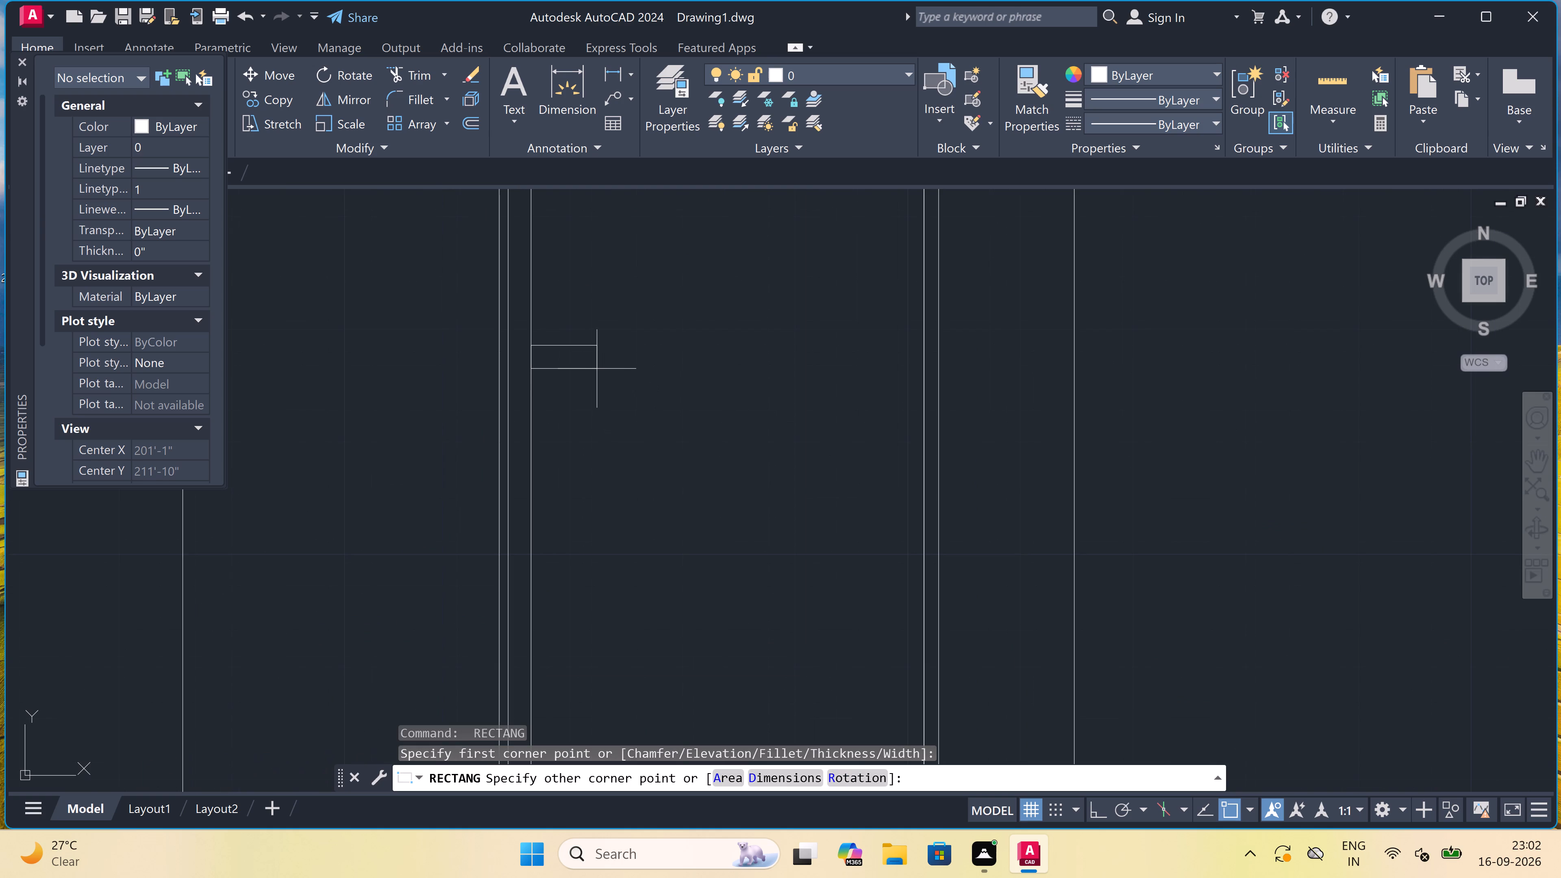
click(587, 367)
scroll(608, 377, down, 4)
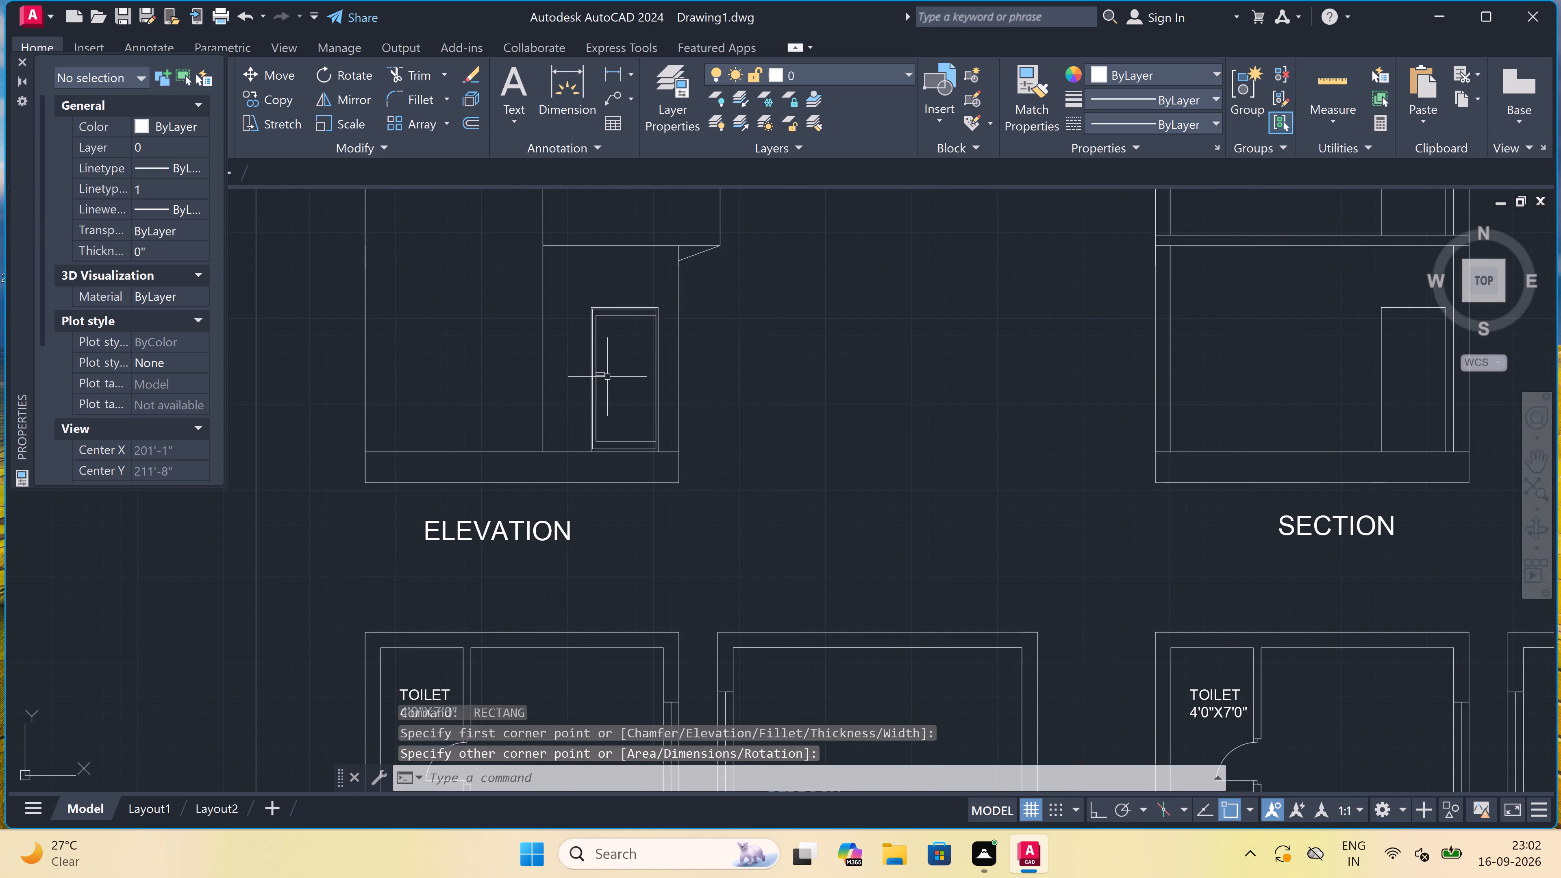
scroll(607, 376, down, 5)
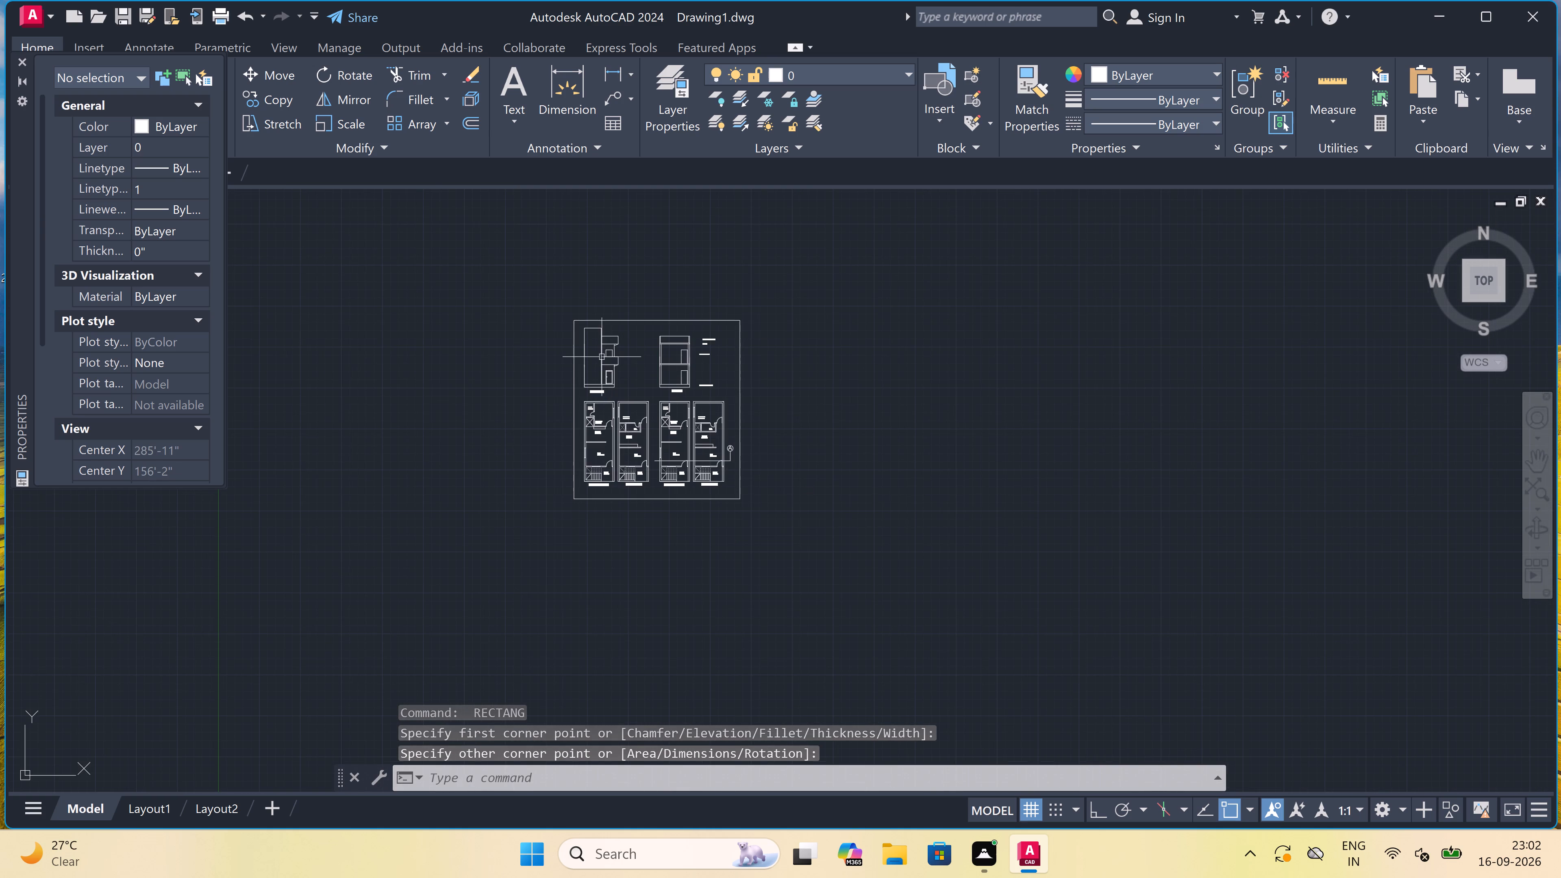
scroll(598, 341, up, 3)
key(Escape)
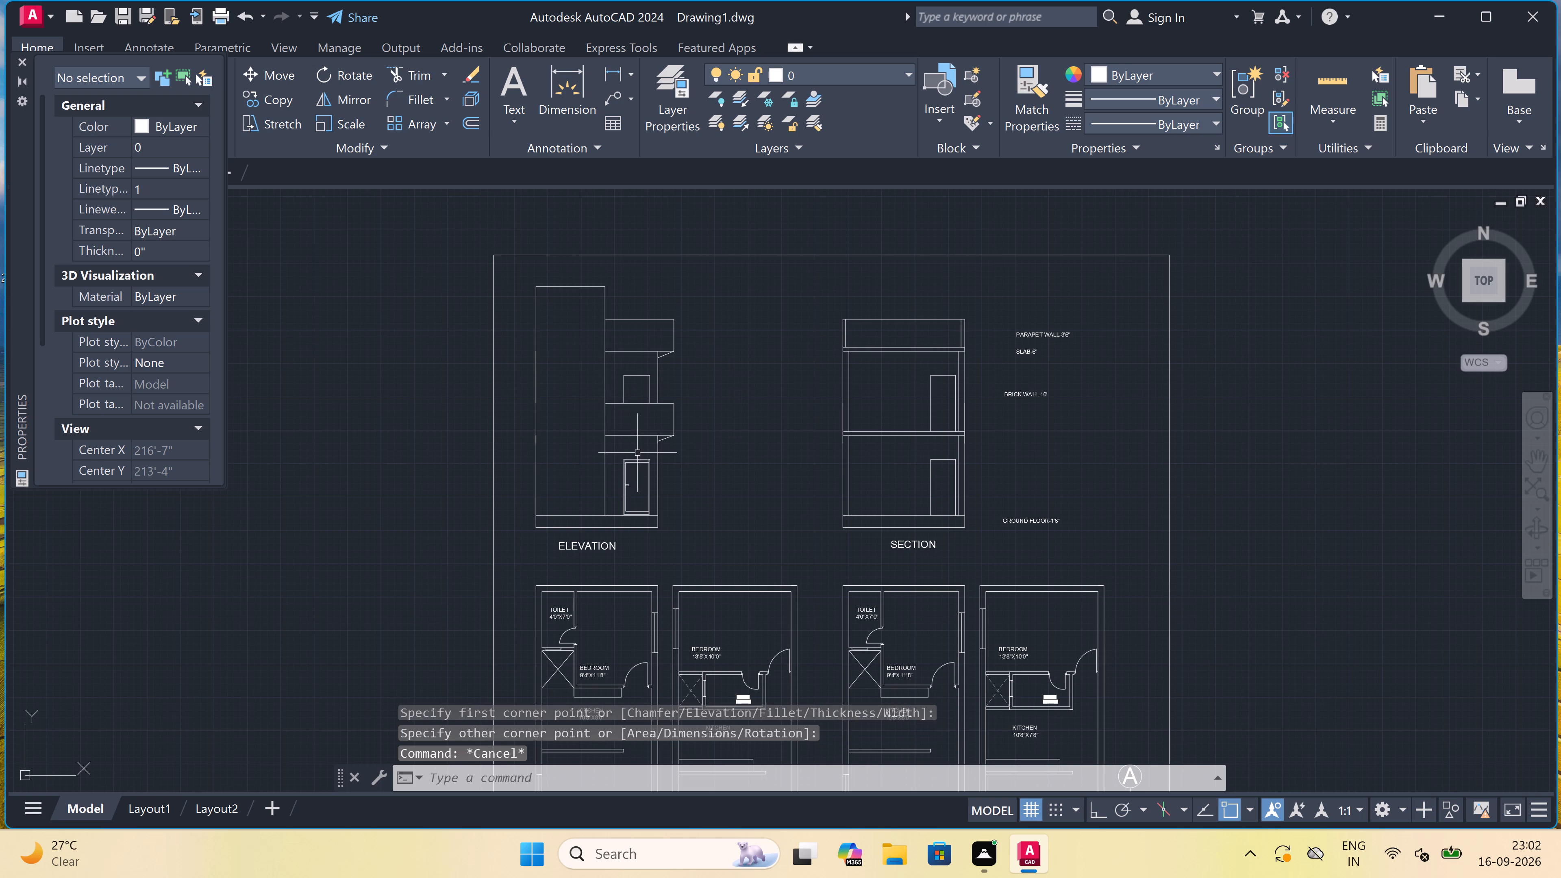
Copy the detailed ground-floor door with its frame, panel and handle onto the elevation's first-floor door, matching their top-left corners.
scroll(641, 460, up, 3)
drag(682, 444, 676, 453)
click(544, 571)
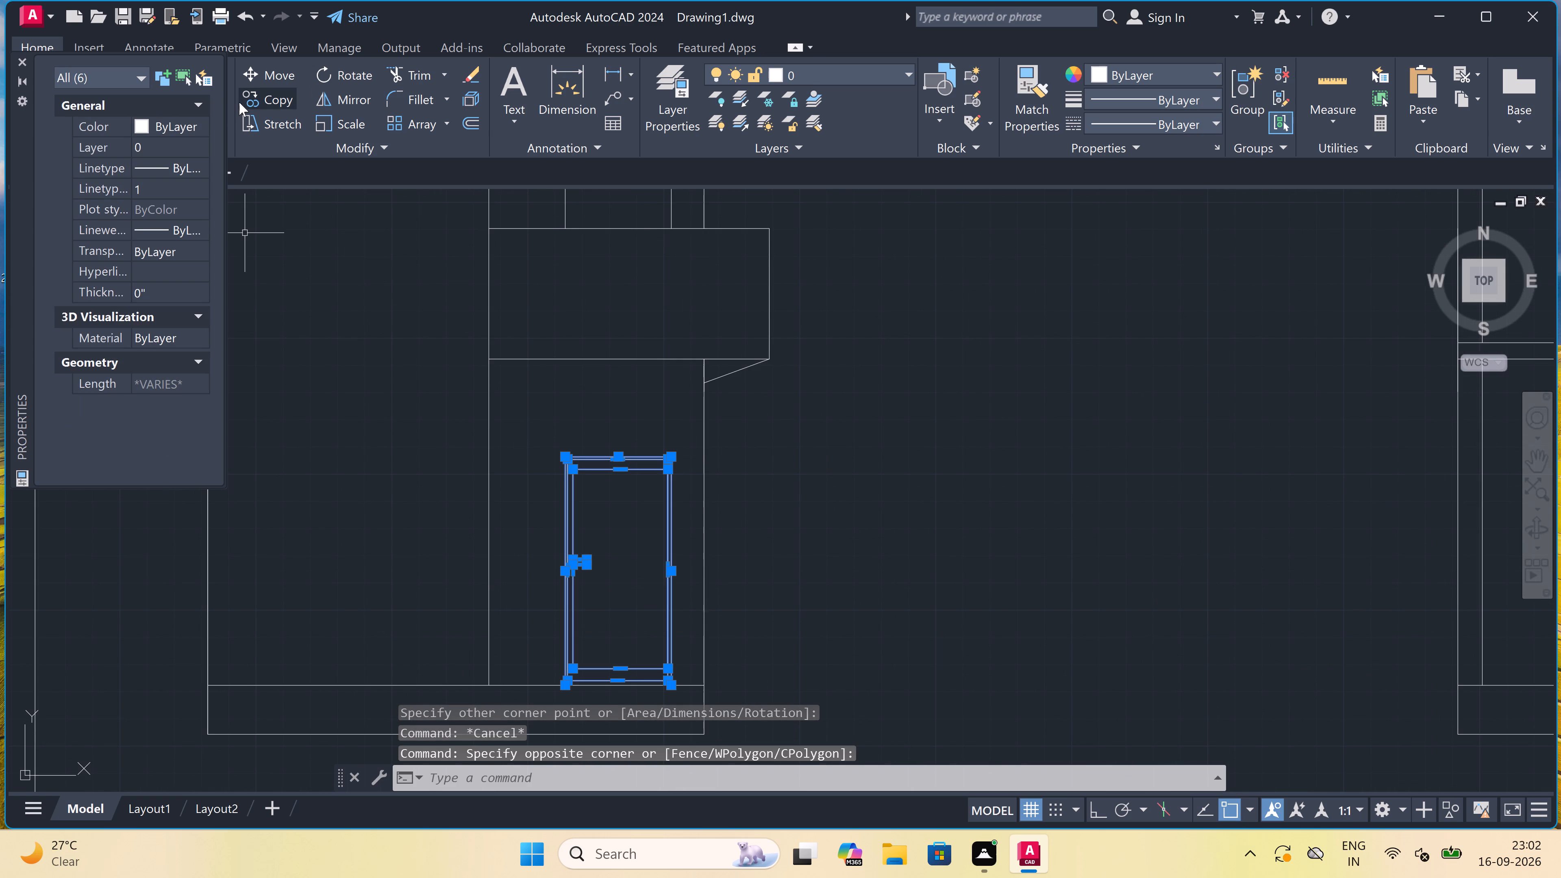
click(246, 93)
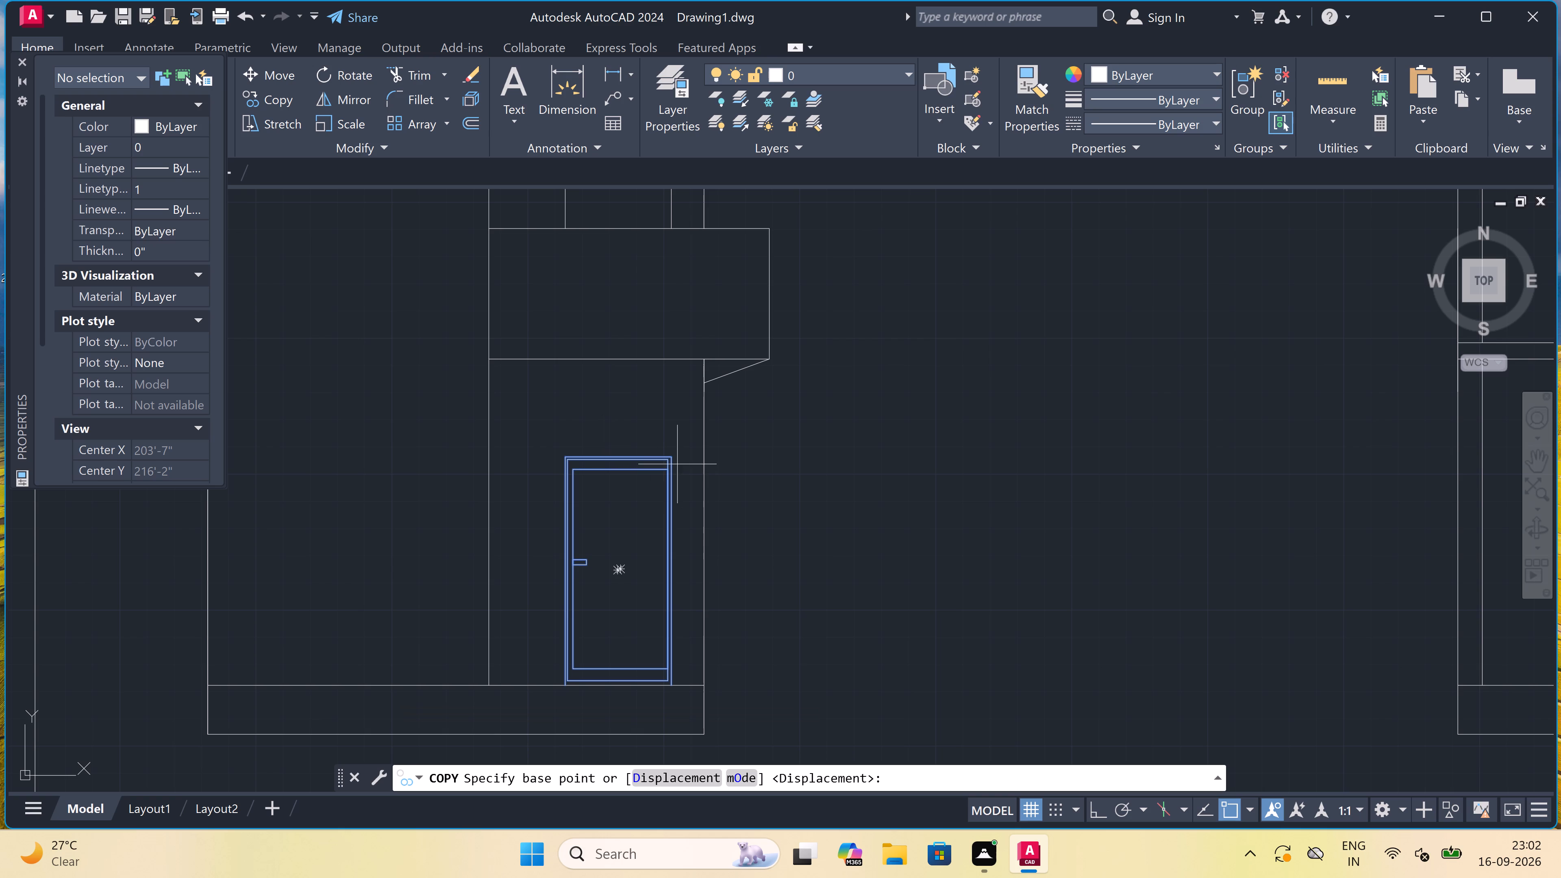
scroll(565, 458, up, 3)
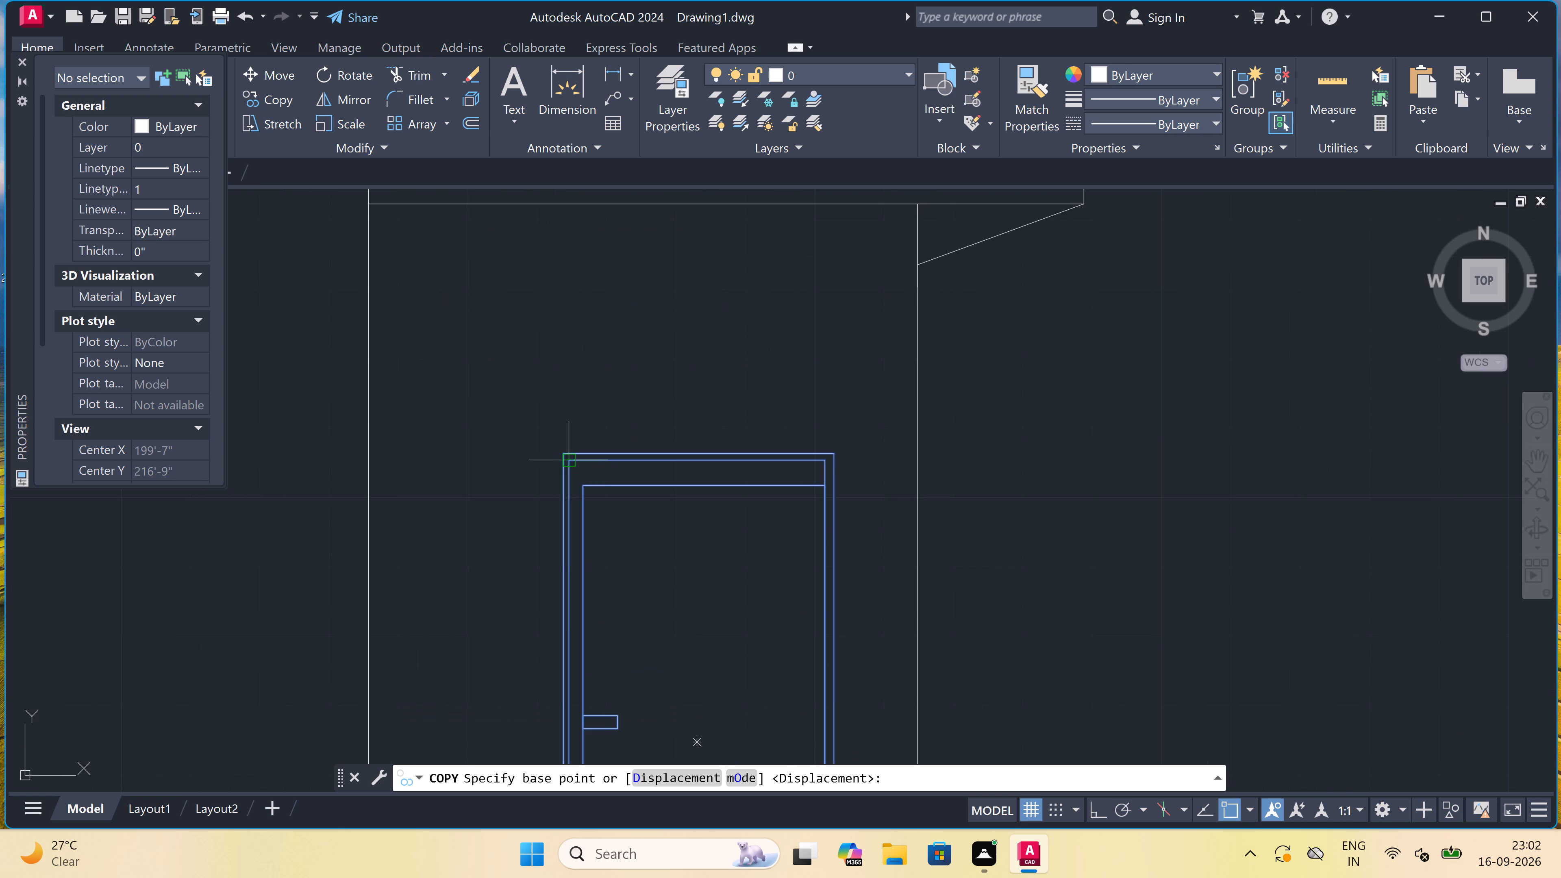
scroll(565, 457, up, 3)
click(555, 443)
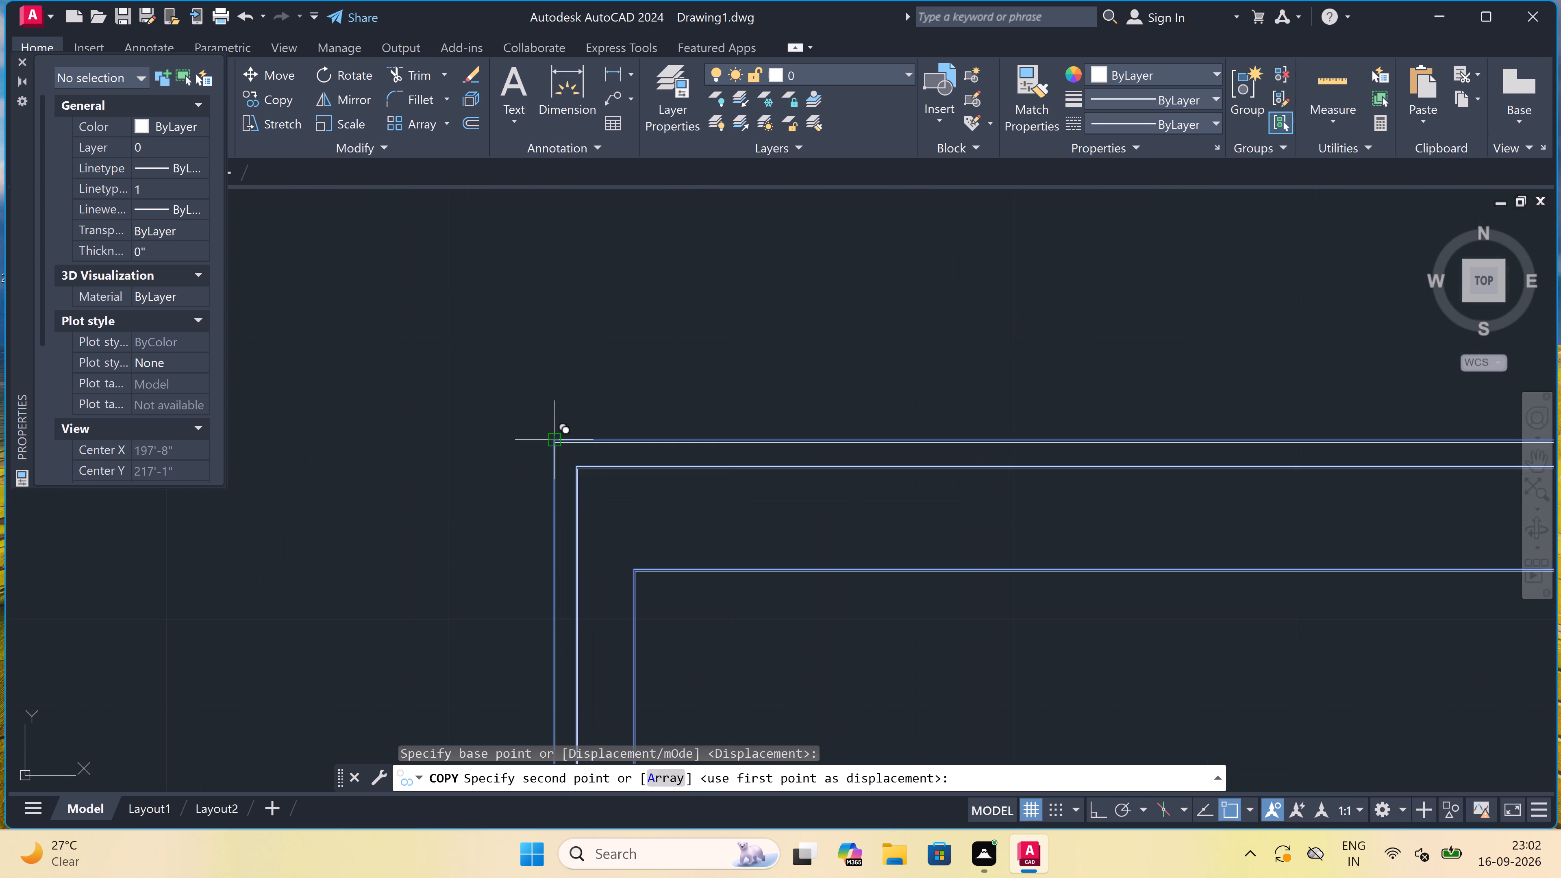
scroll(553, 435, down, 8)
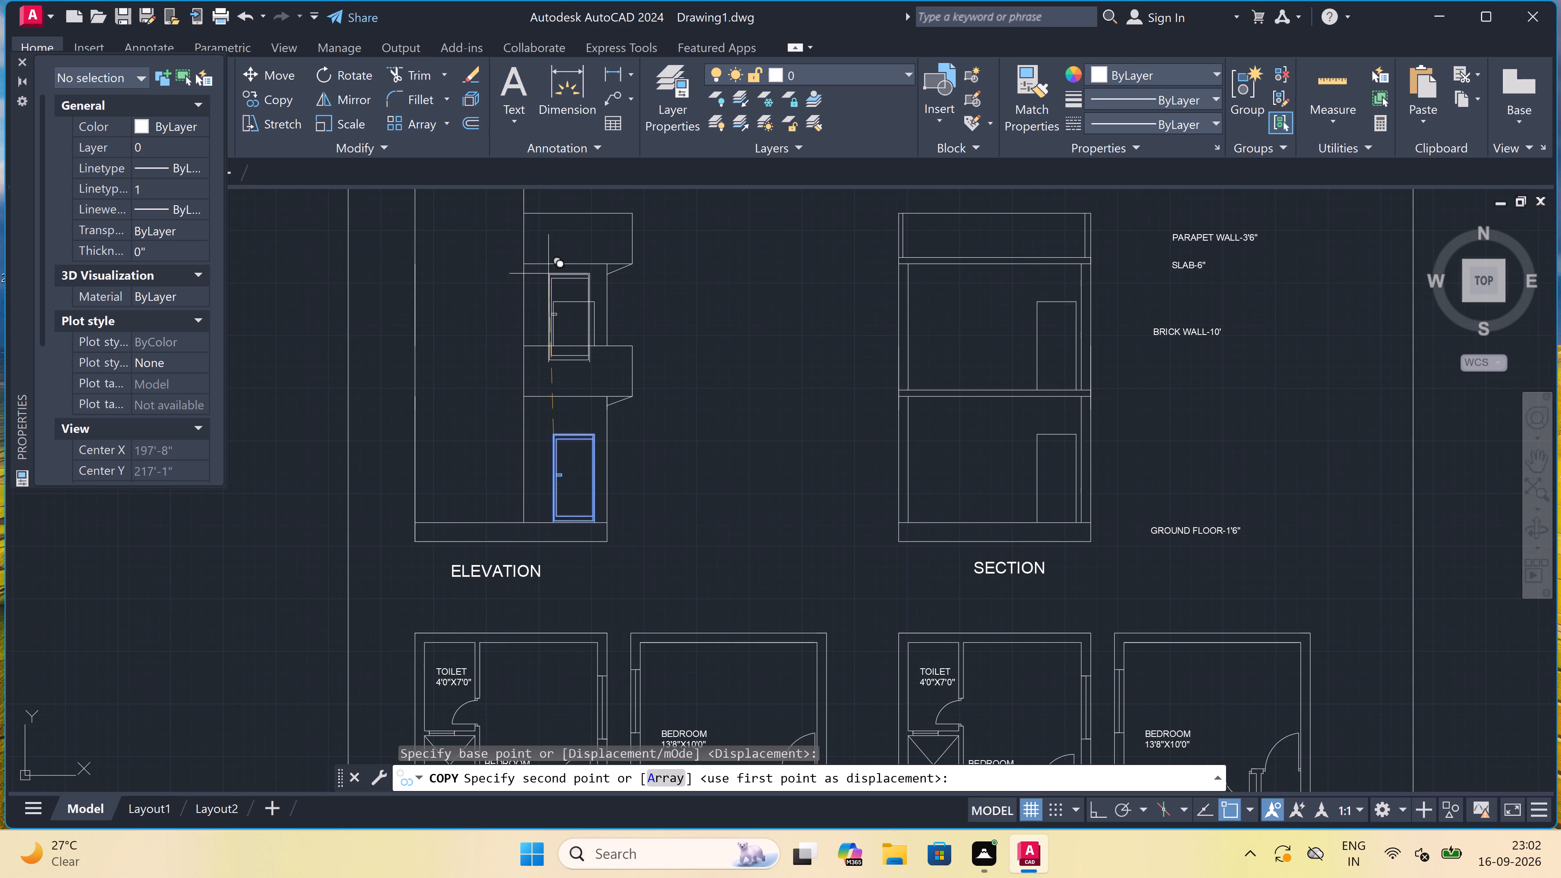
scroll(548, 259, up, 4)
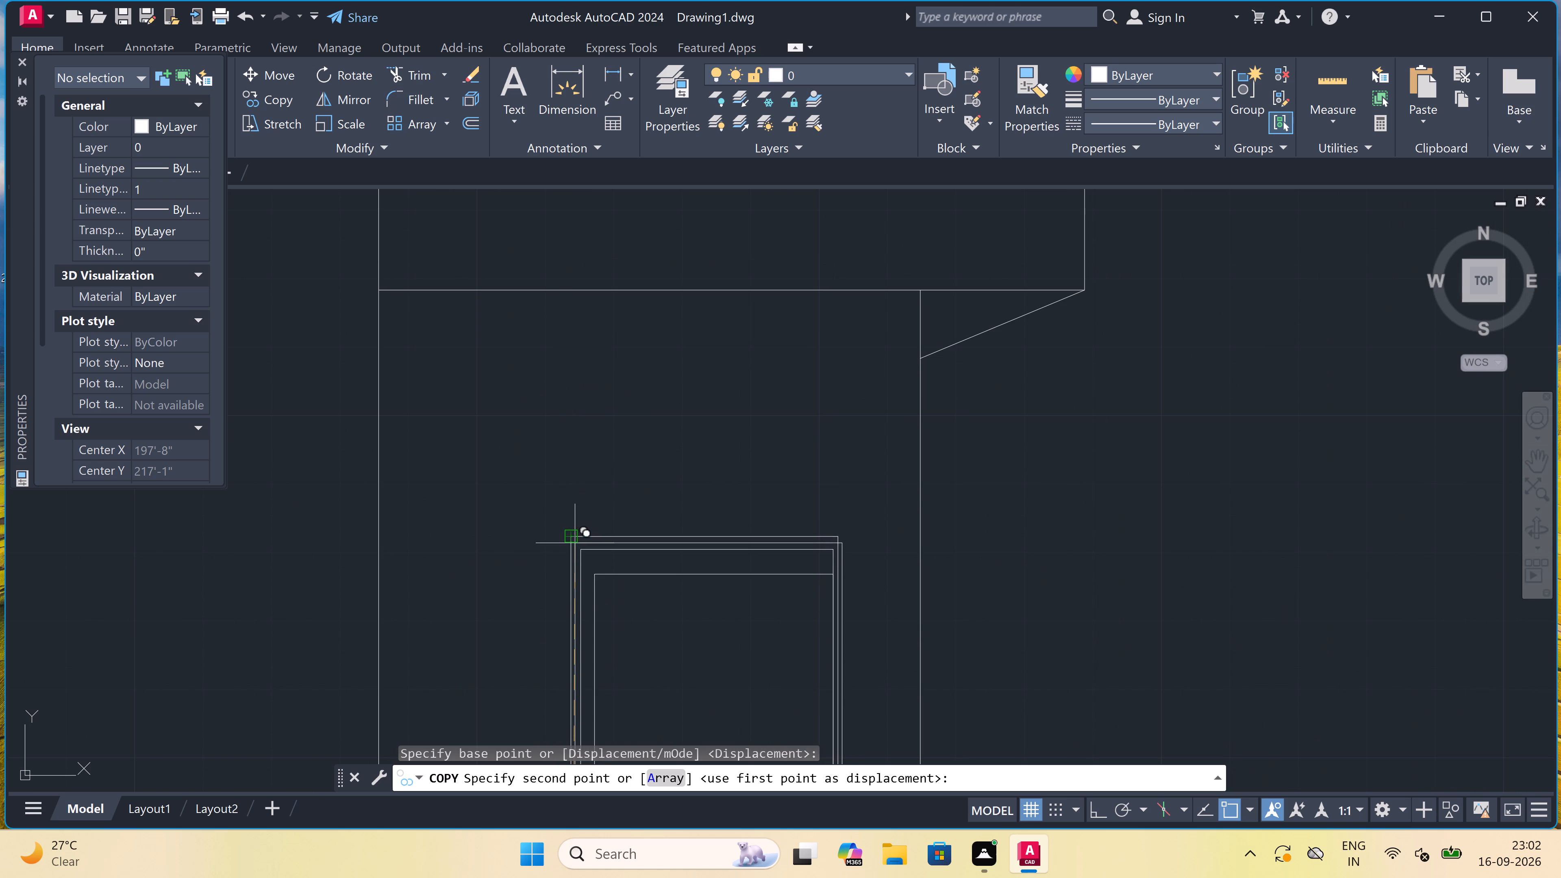
scroll(575, 544, up, 3)
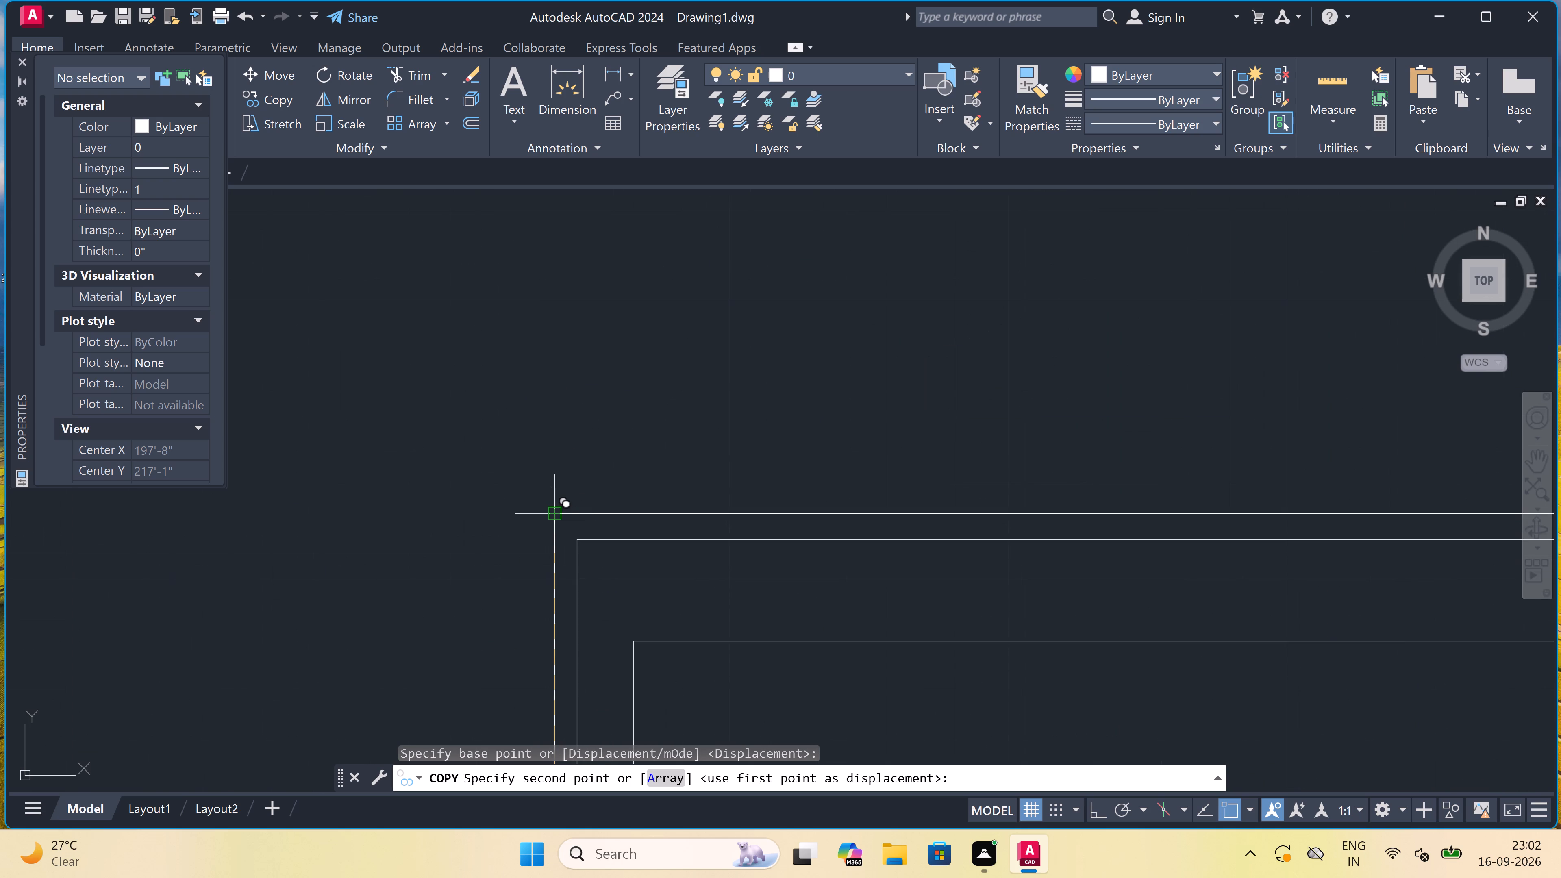
click(556, 519)
key(Escape)
scroll(479, 409, down, 4)
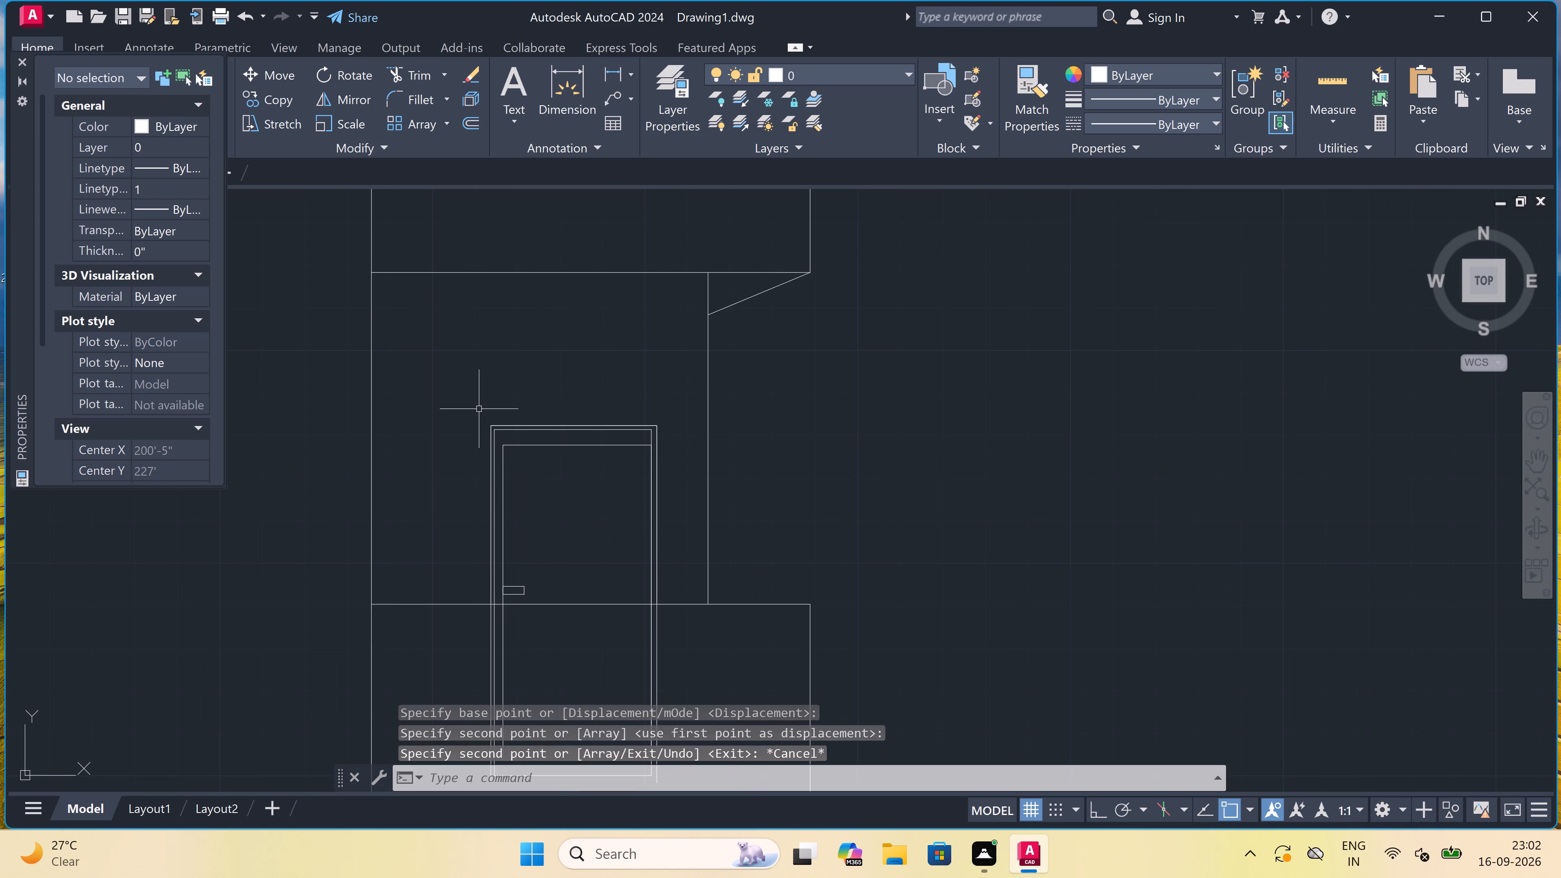
Trim away the parts of the copied first-floor door that extend below the top edge of the balcony parapet in the elevation.
text(TR)
key(space)
scroll(485, 414, down, 2)
scroll(470, 506, up, 3)
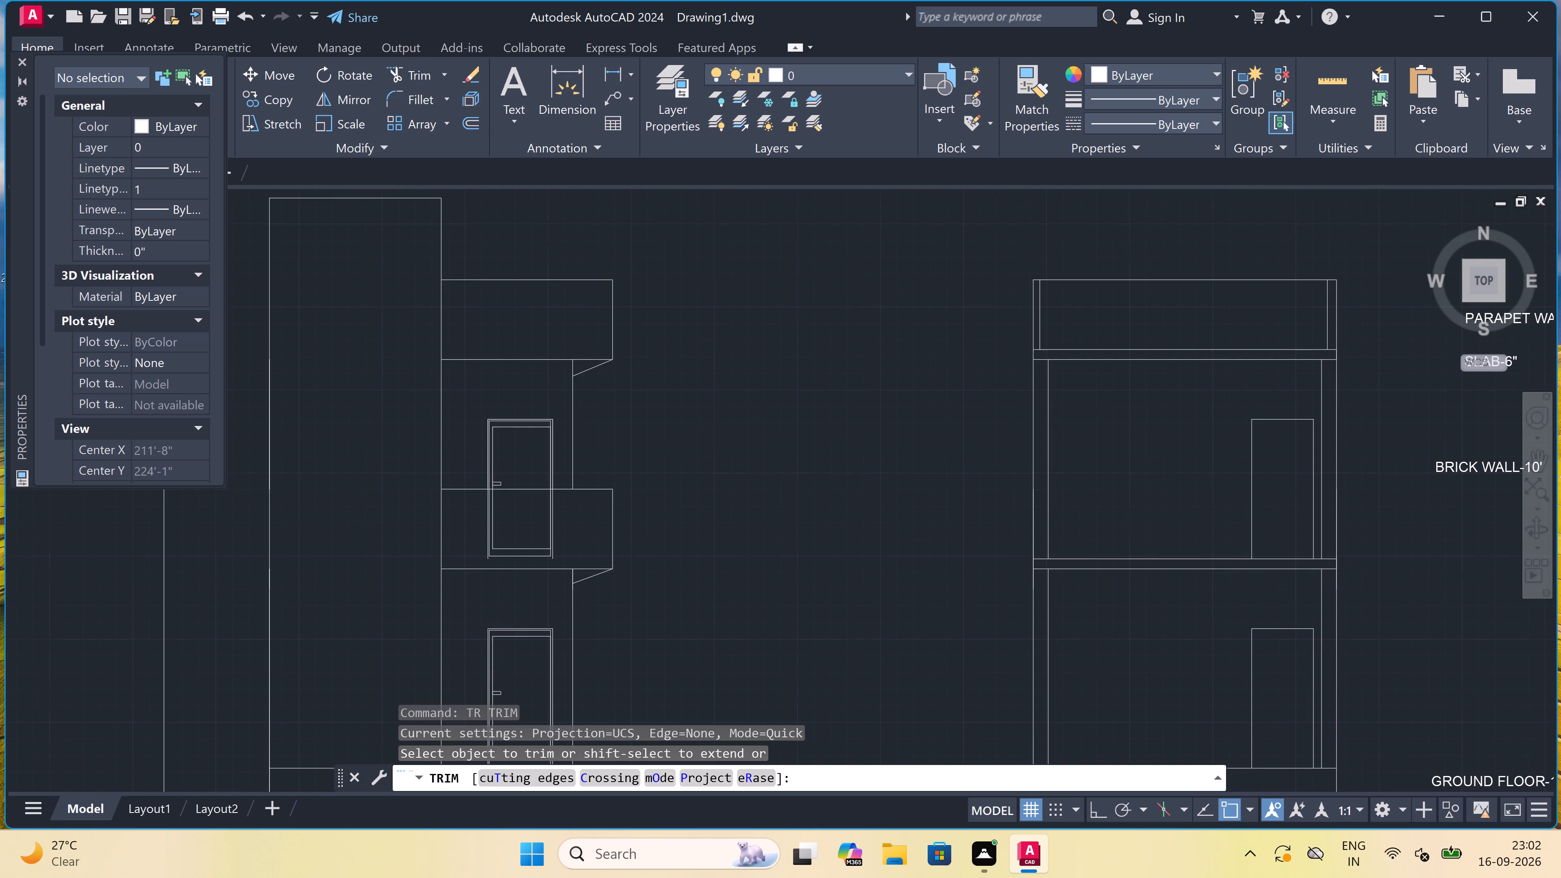
drag(476, 505, 482, 505)
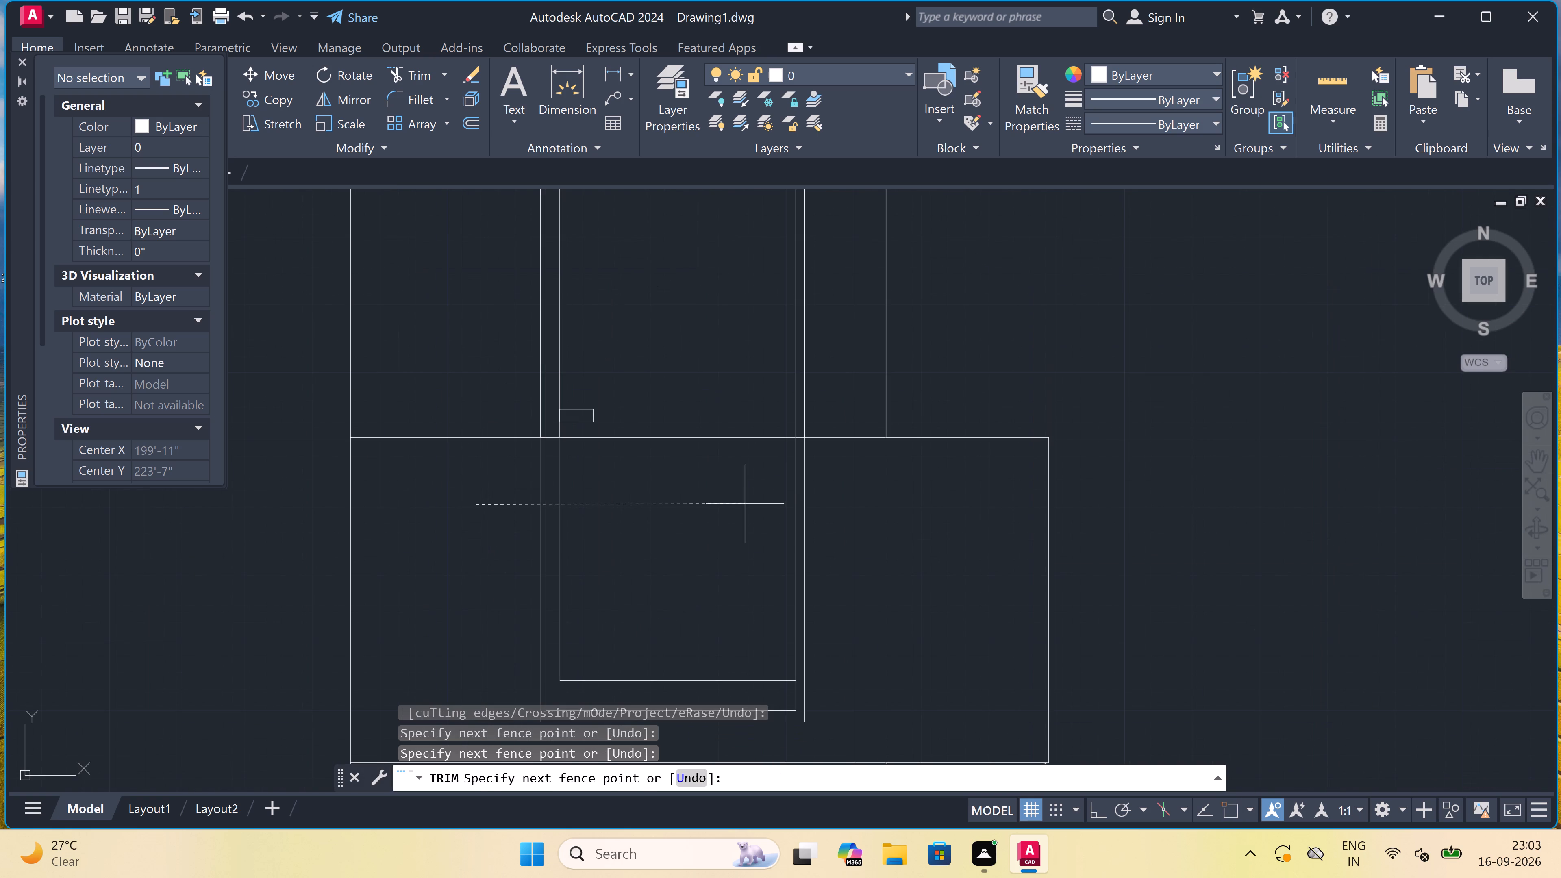
click(862, 509)
scroll(848, 510, down, 3)
scroll(816, 572, up, 3)
click(806, 561)
click(791, 483)
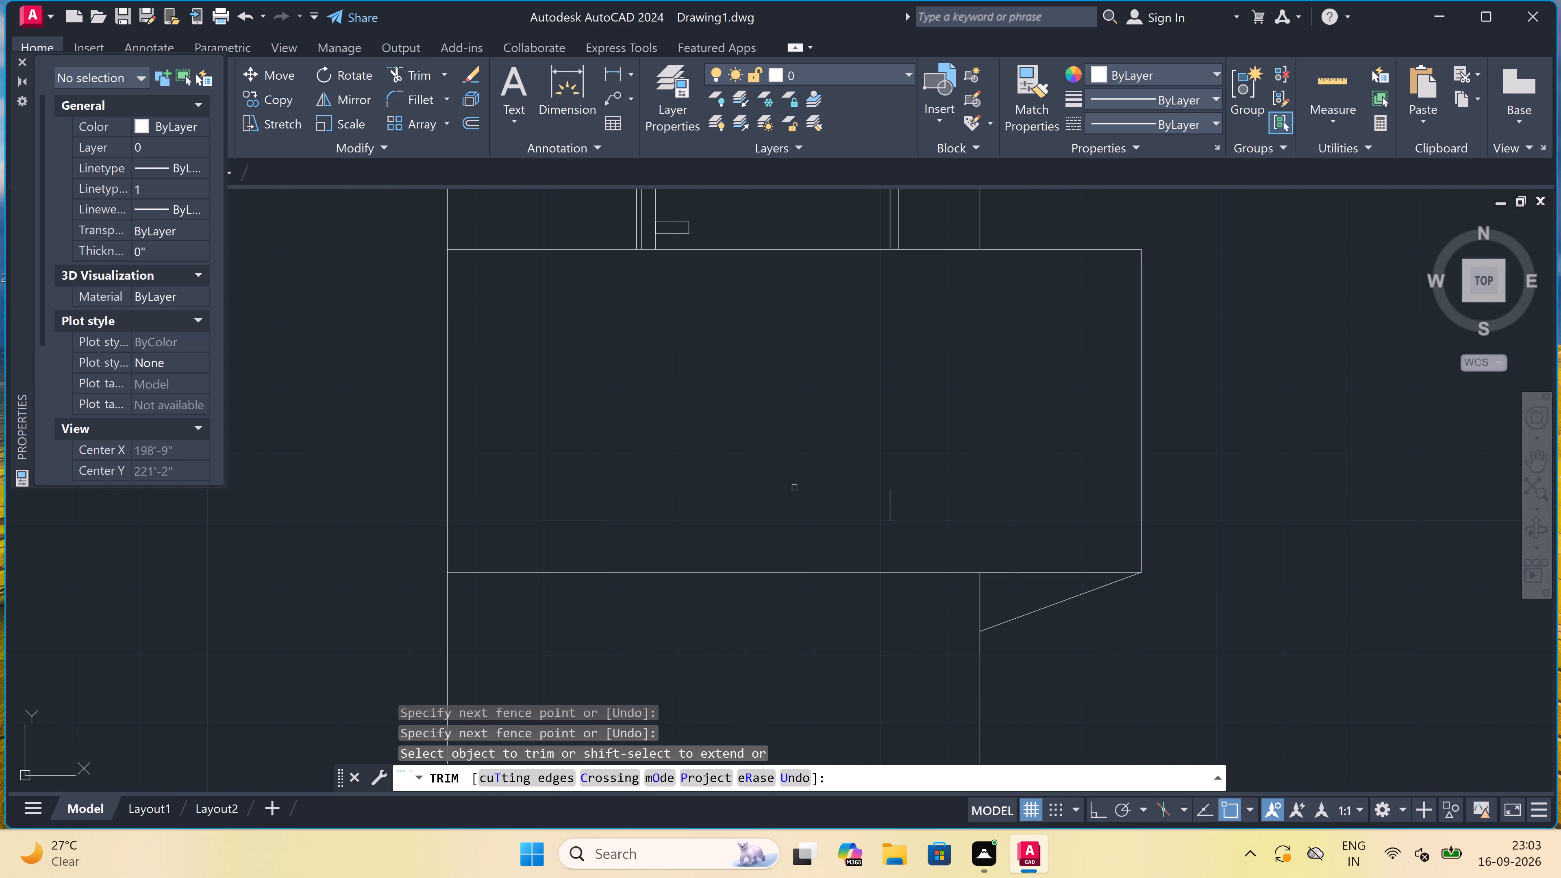
scroll(891, 506, up, 2)
click(881, 502)
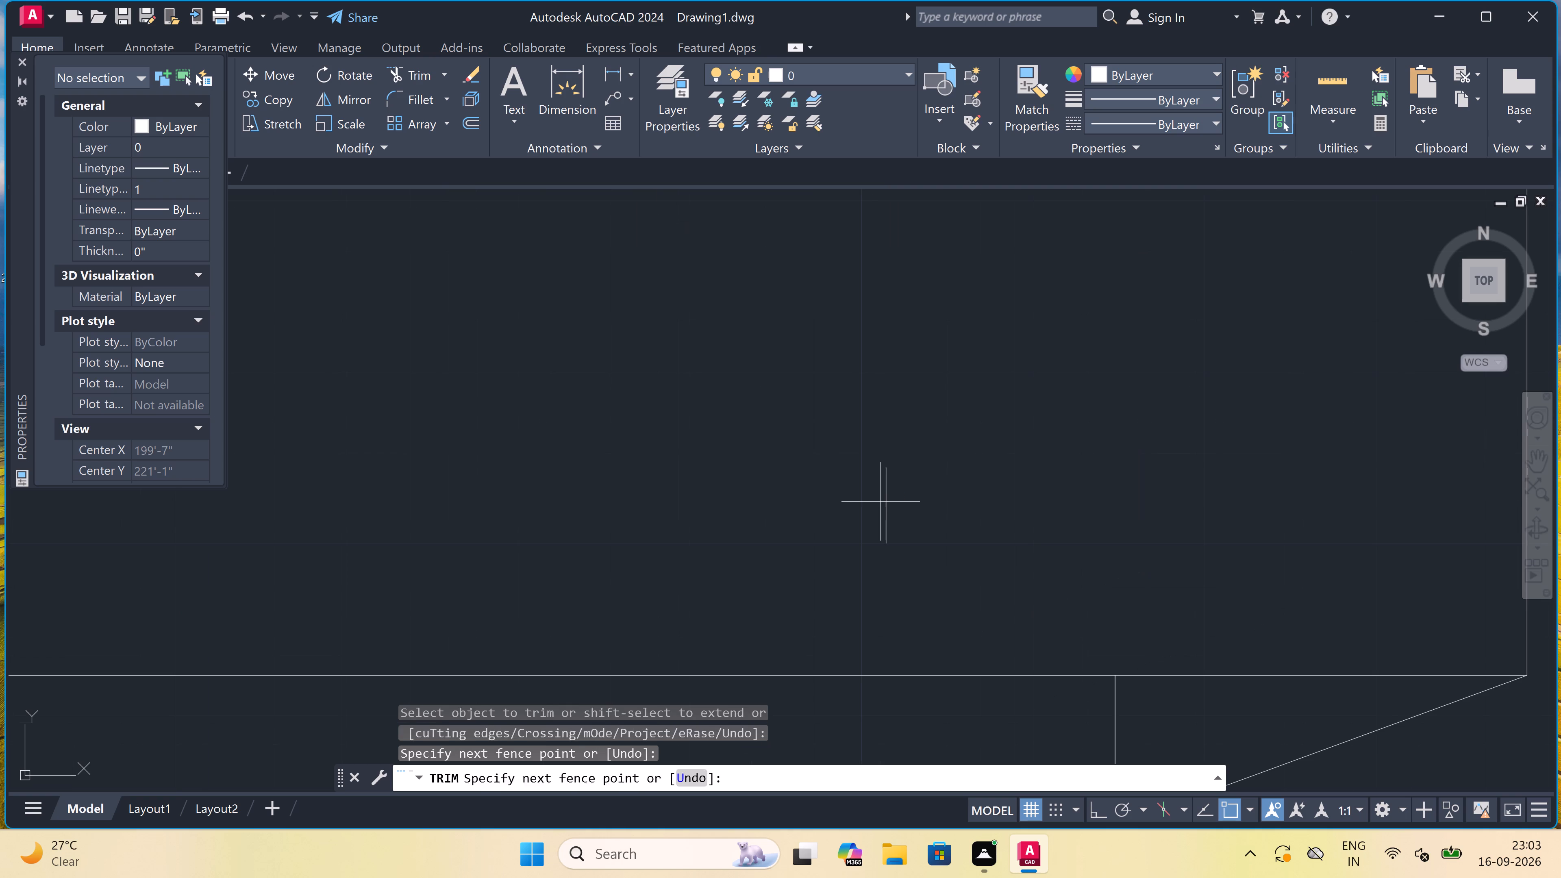
click(926, 493)
key(Escape)
Examine both finished doors in the elevation and review the overall sheet layout.
scroll(531, 438, down, 3)
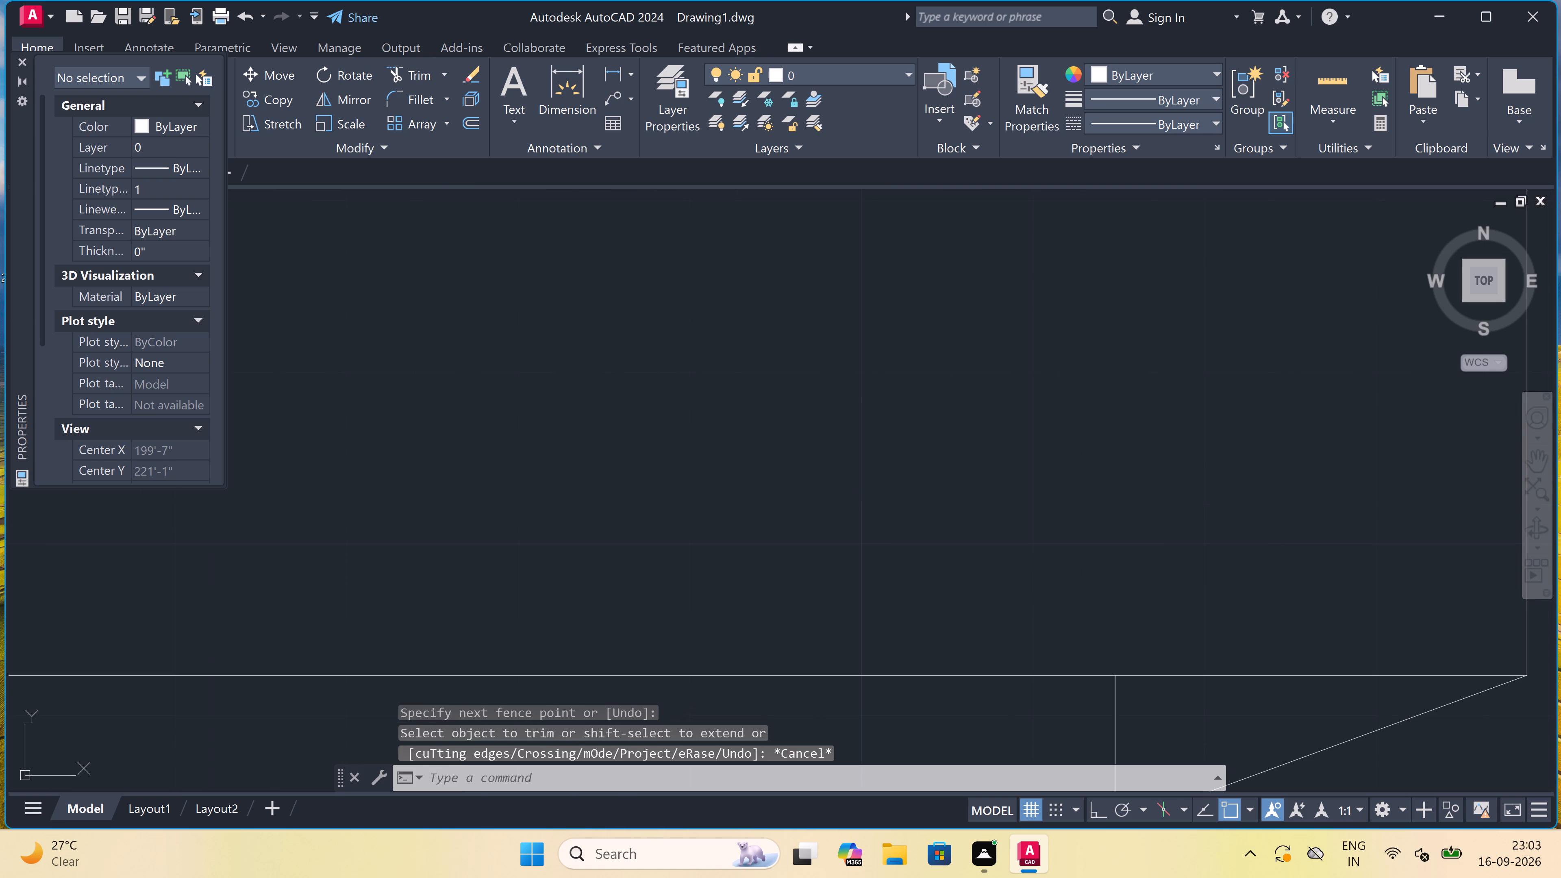
scroll(540, 429, down, 4)
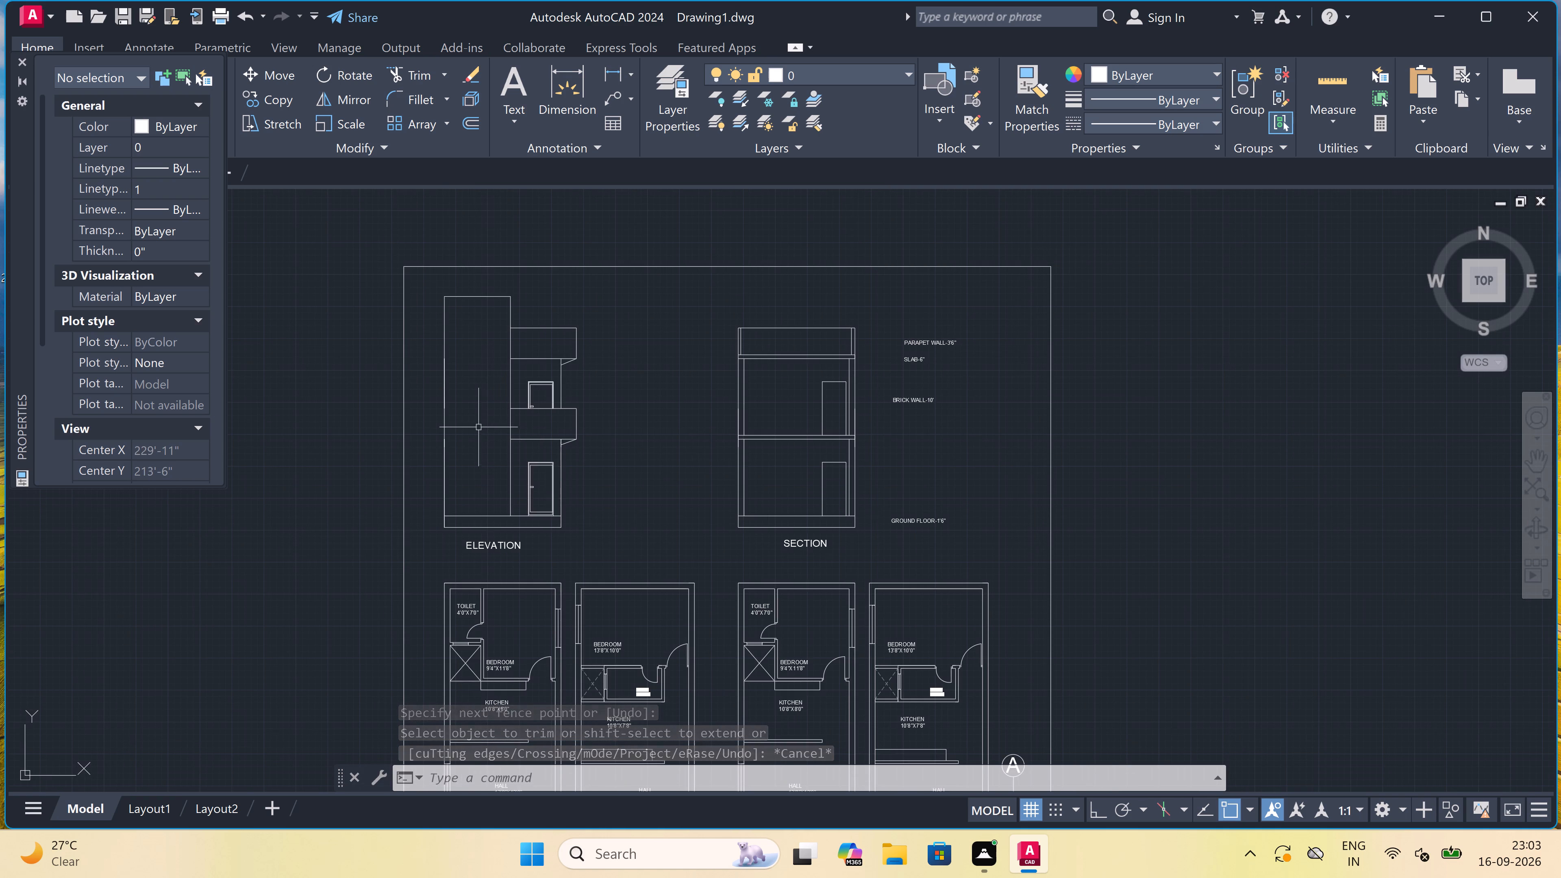
scroll(478, 429, up, 2)
scroll(478, 429, down, 1)
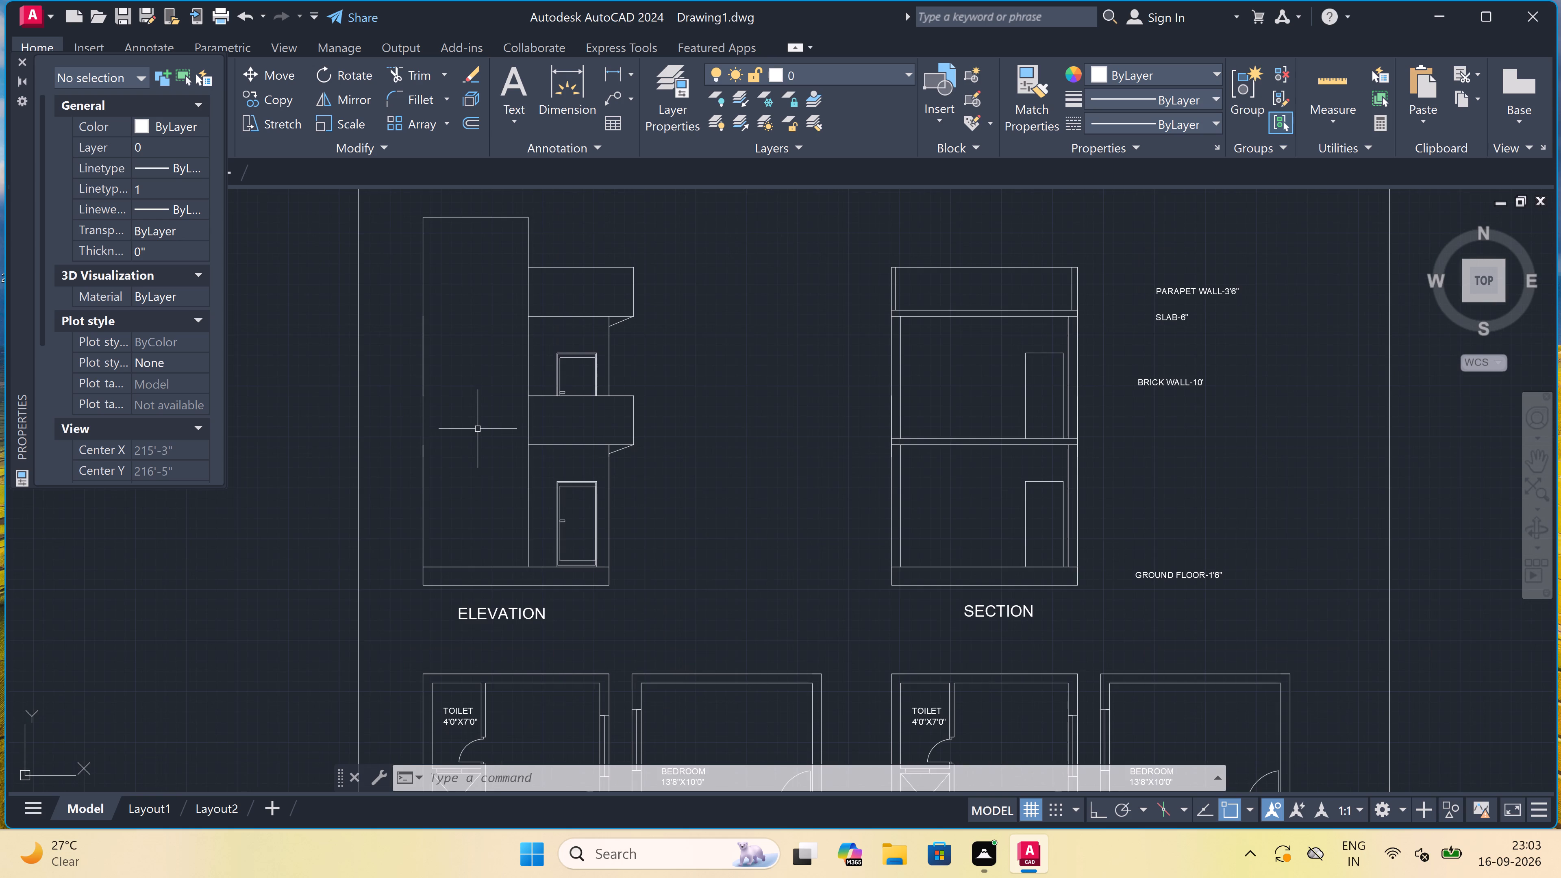
scroll(478, 429, down, 2)
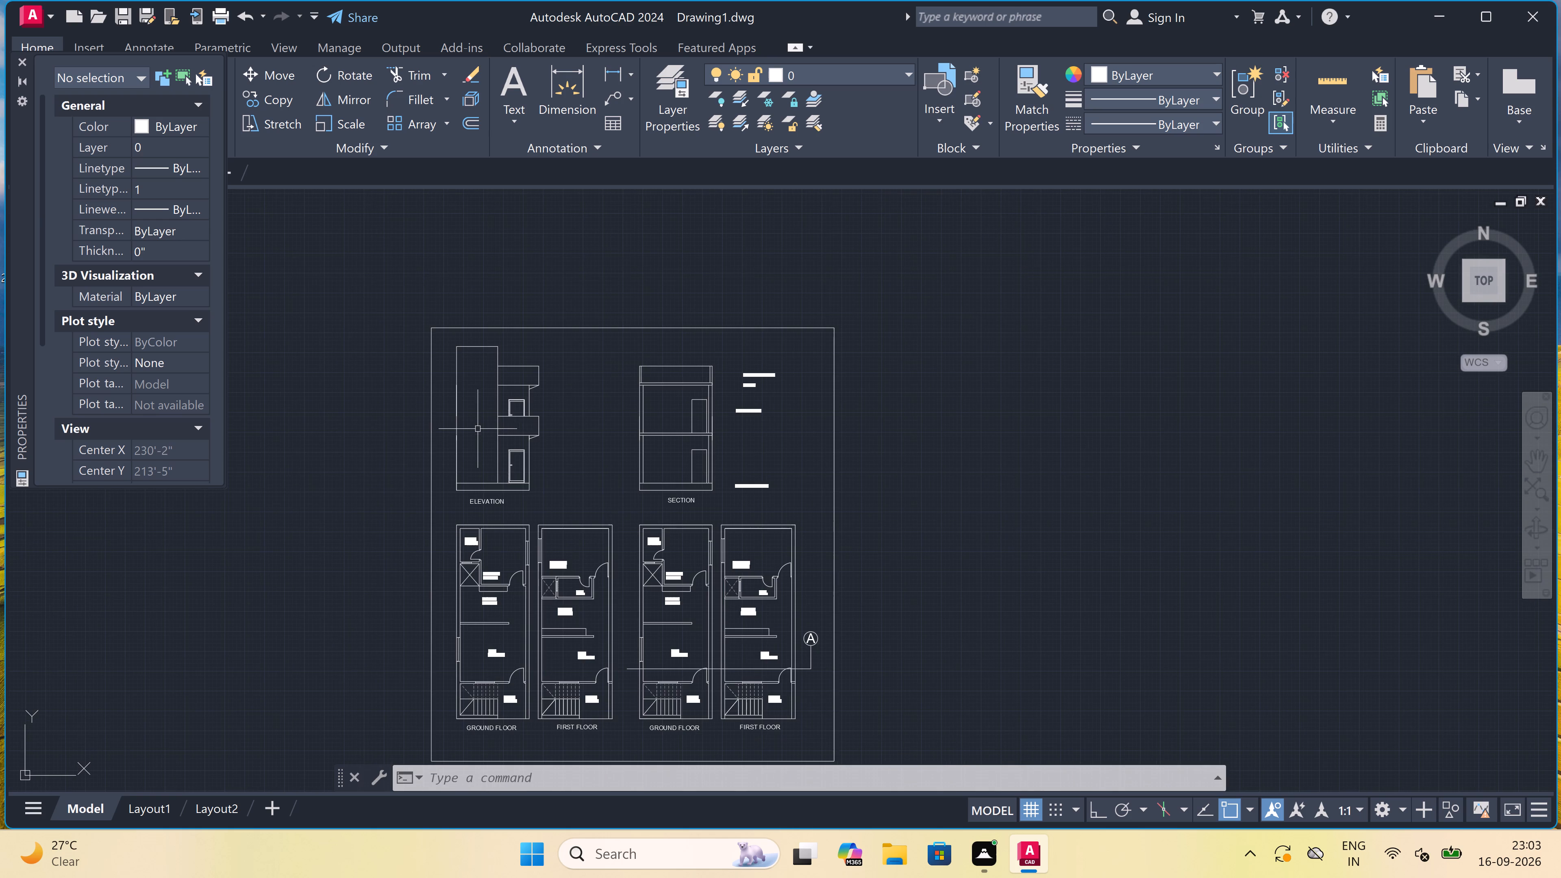
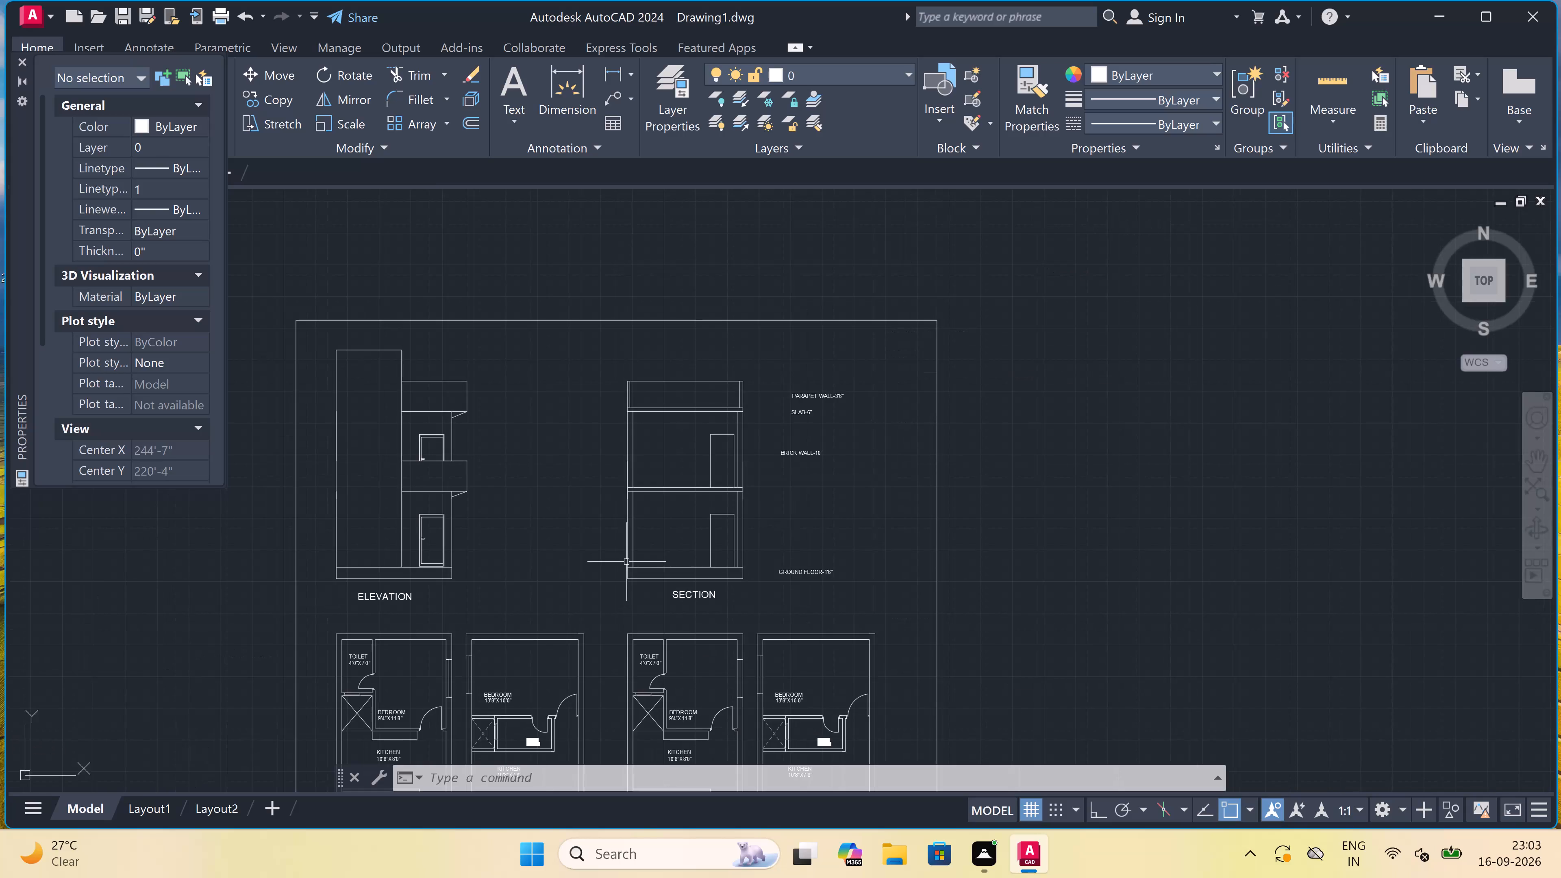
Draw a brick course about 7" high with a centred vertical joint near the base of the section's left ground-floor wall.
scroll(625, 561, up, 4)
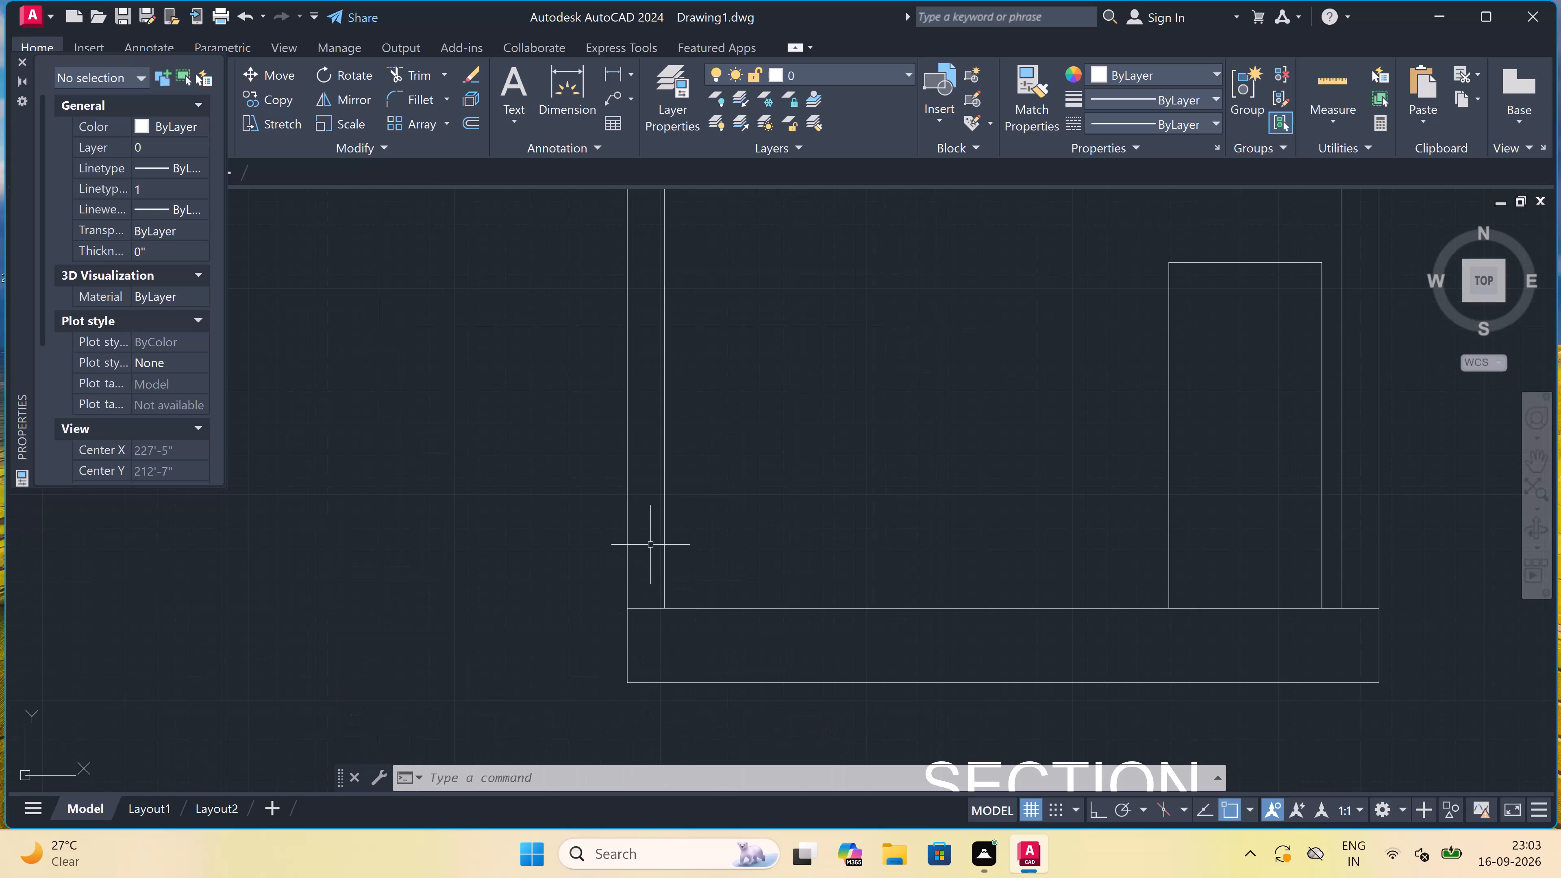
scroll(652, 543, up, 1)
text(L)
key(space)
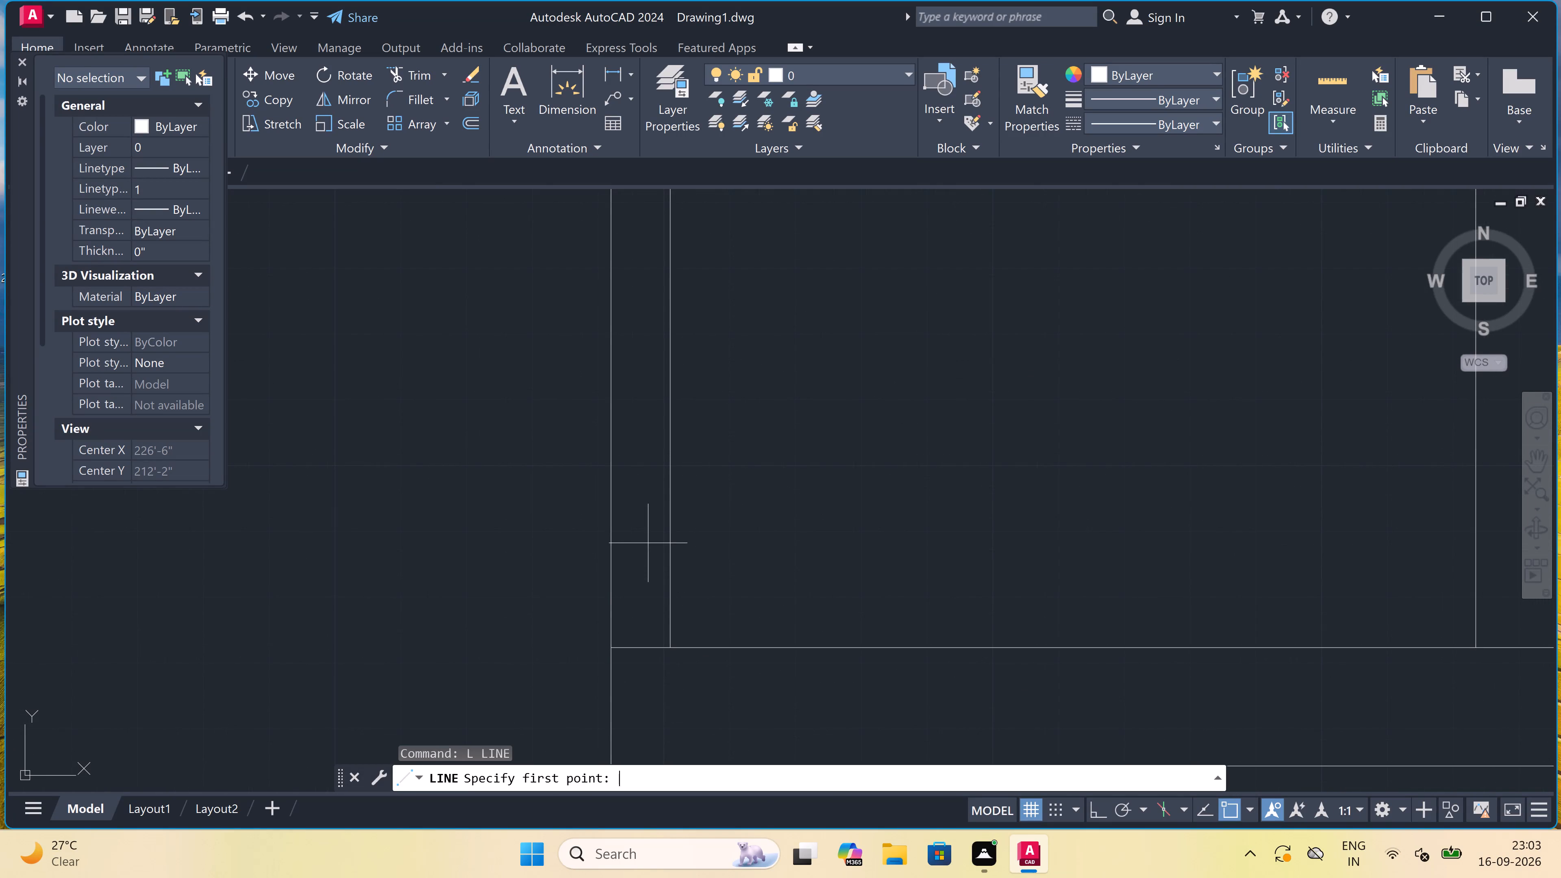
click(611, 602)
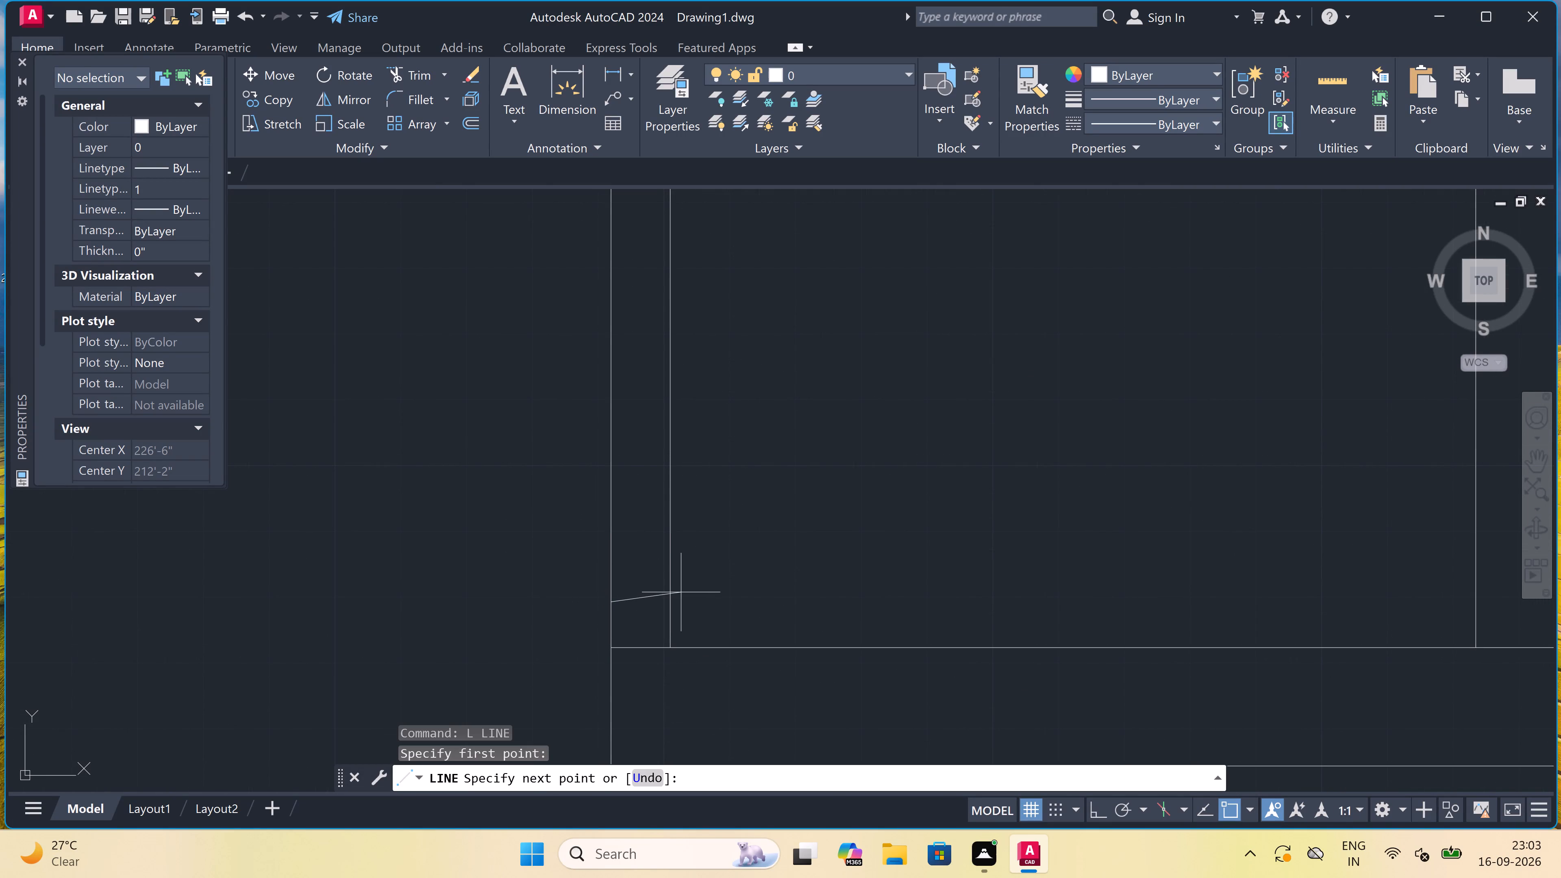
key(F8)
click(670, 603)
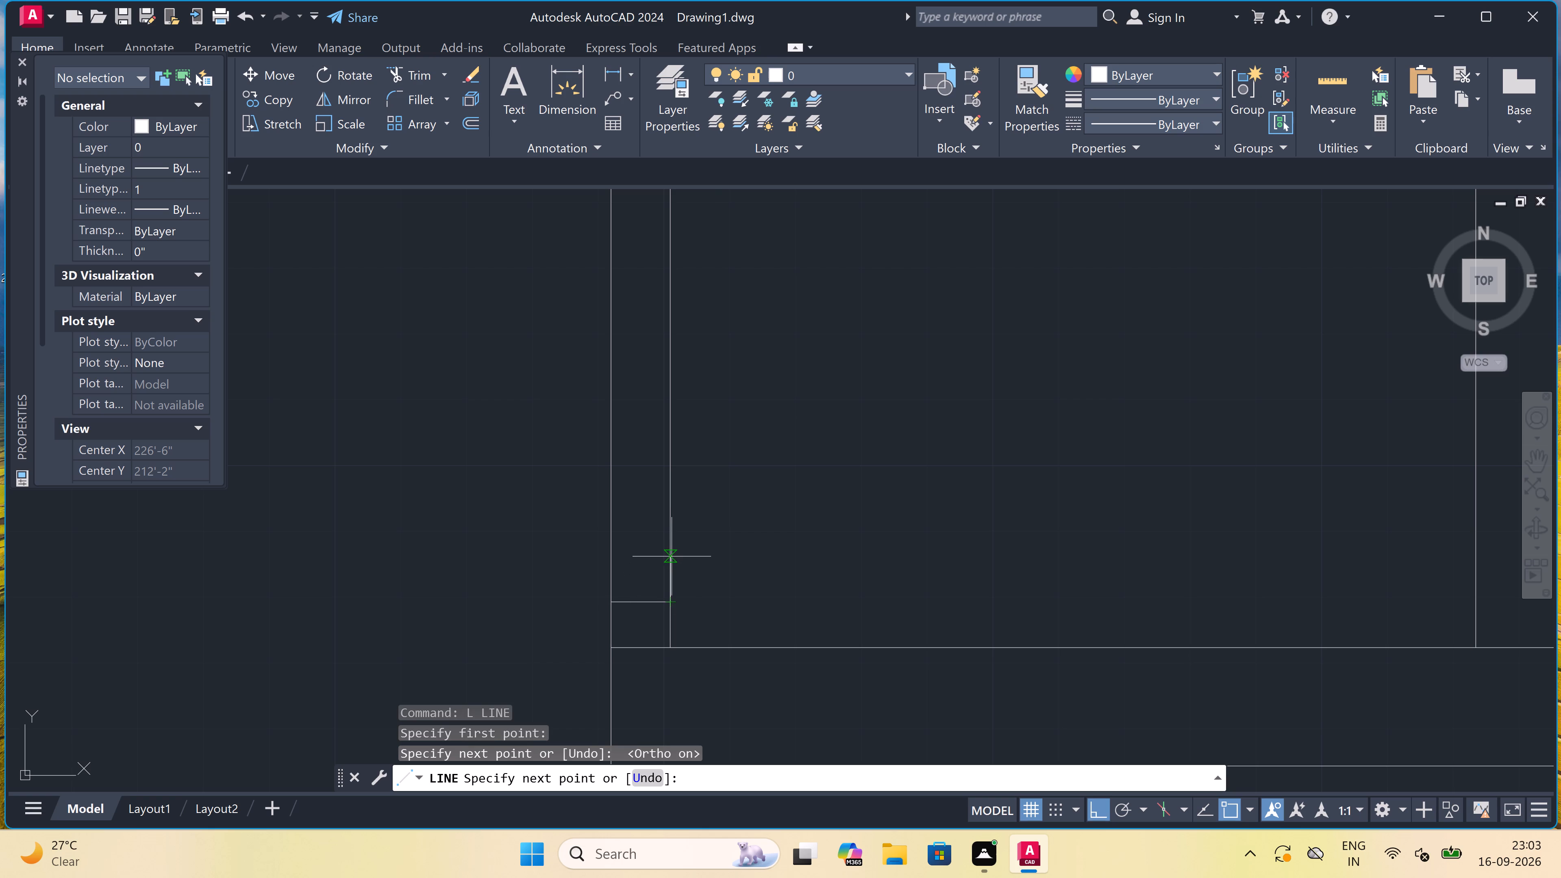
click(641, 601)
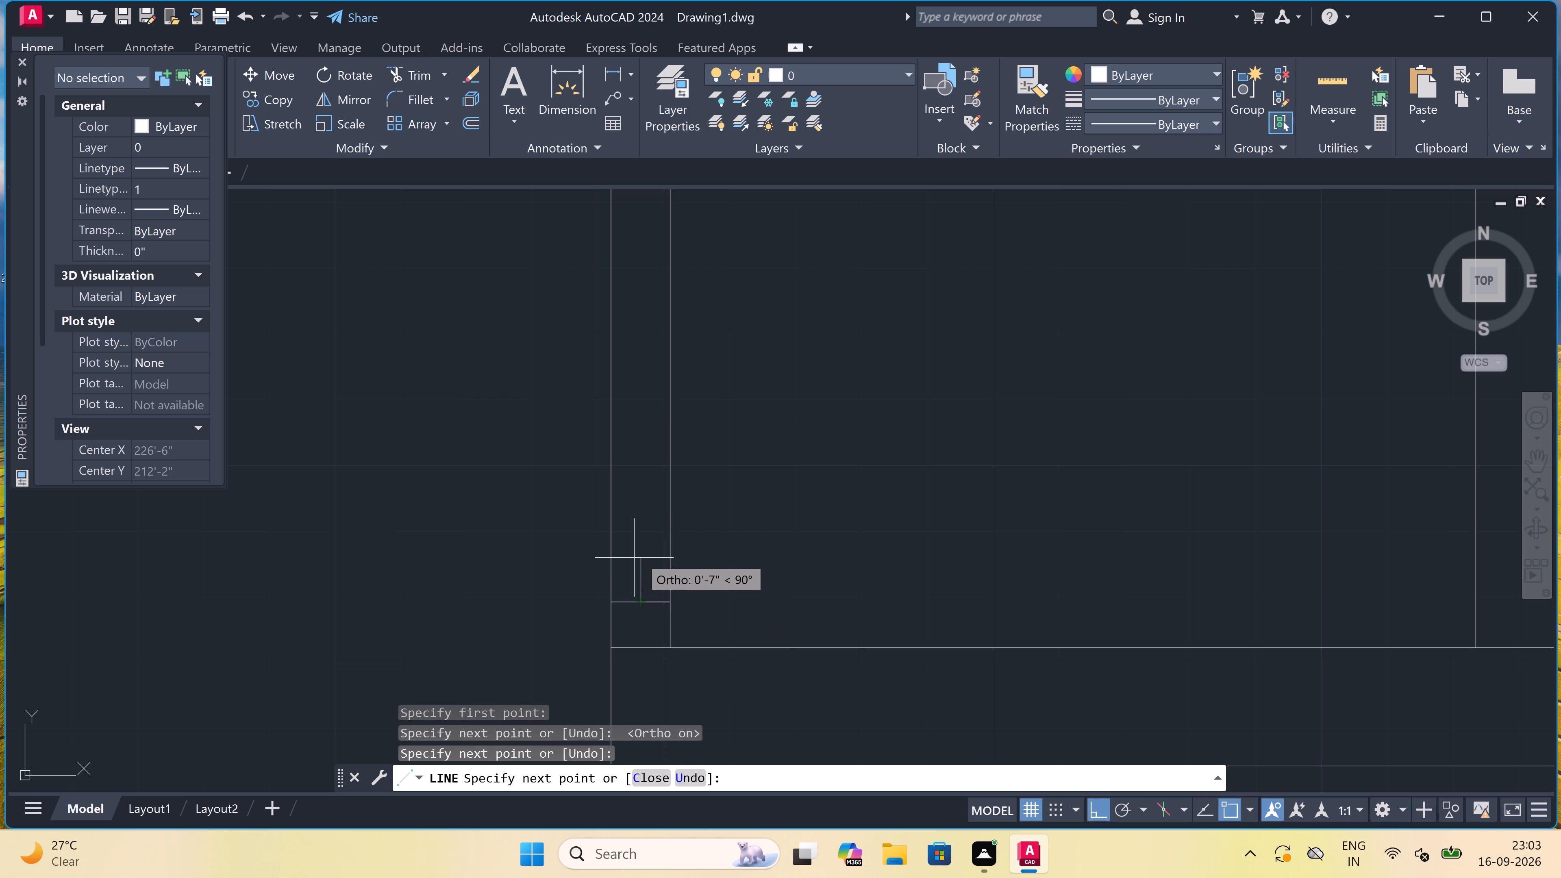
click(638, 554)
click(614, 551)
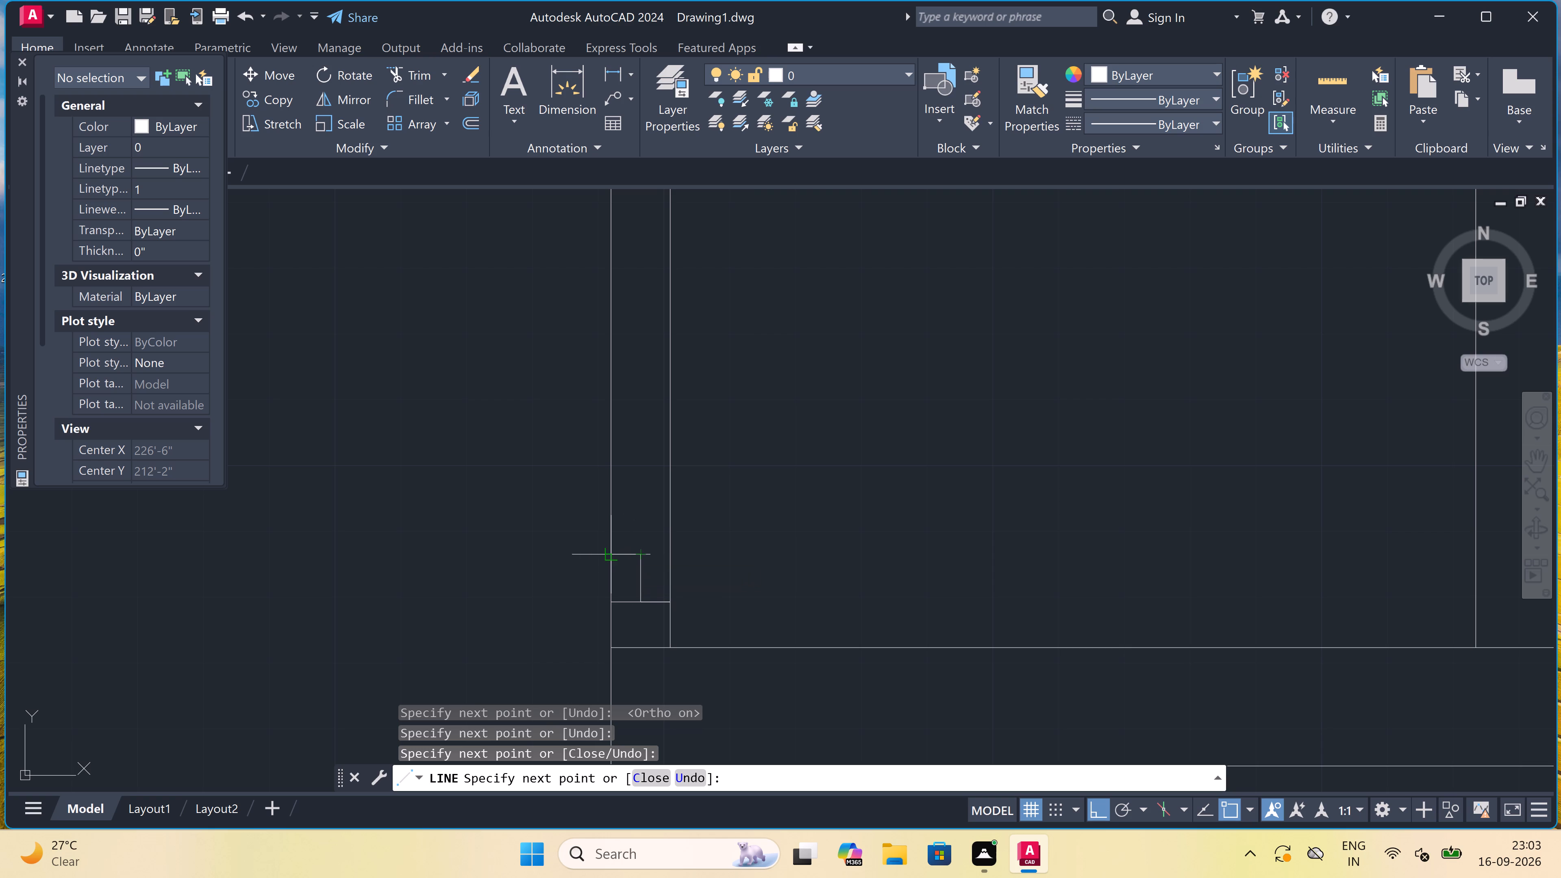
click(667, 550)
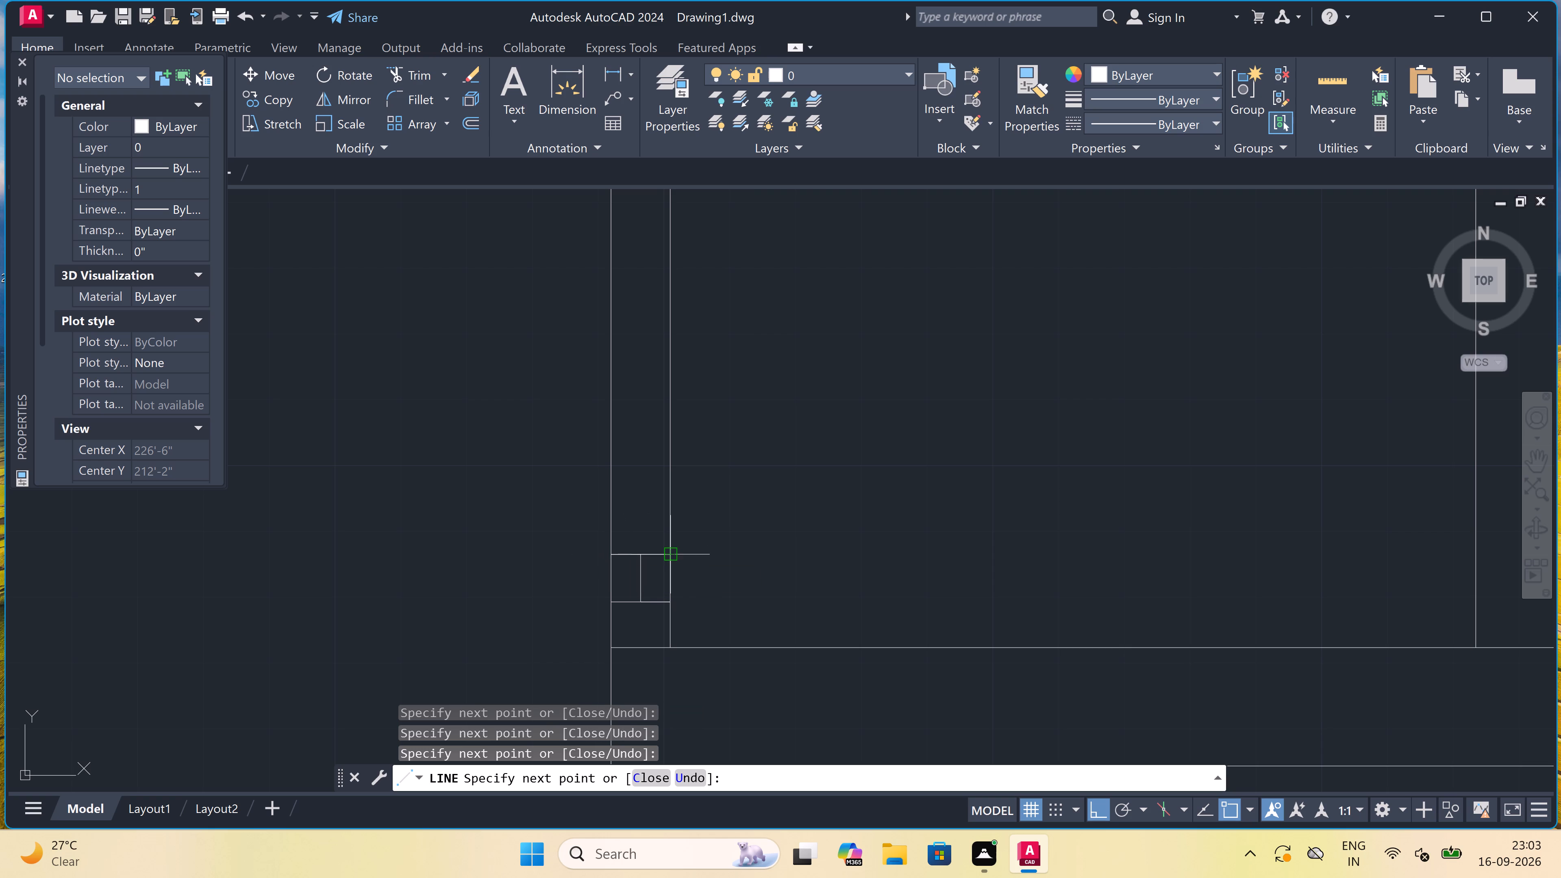
Above it in the section's left wall, draw an undivided brick course and a course split by a centred vertical joint.
click(667, 521)
click(607, 522)
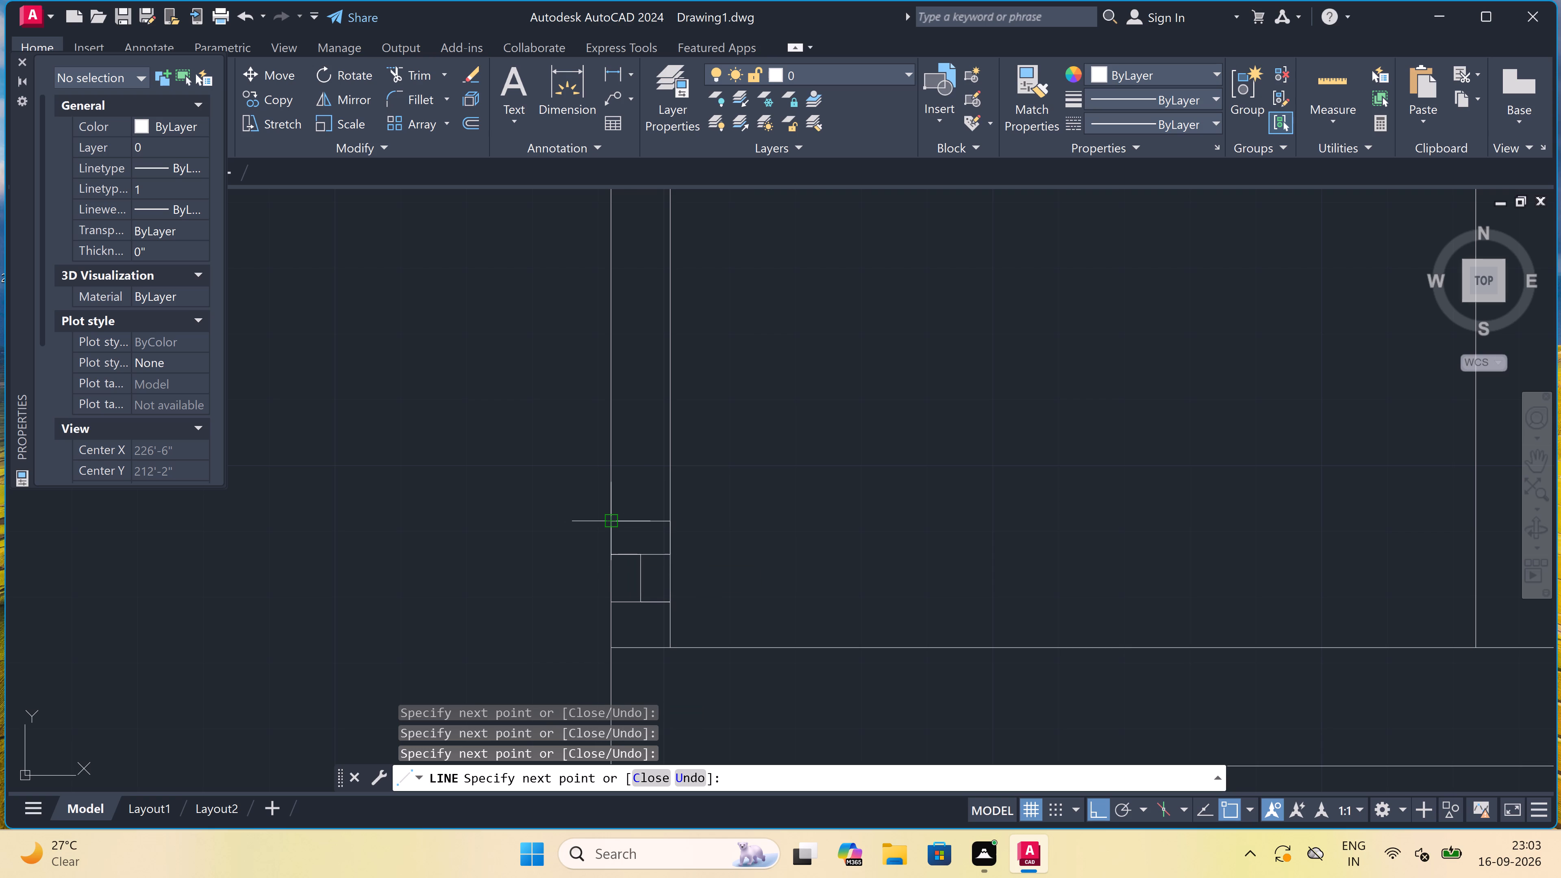
click(635, 517)
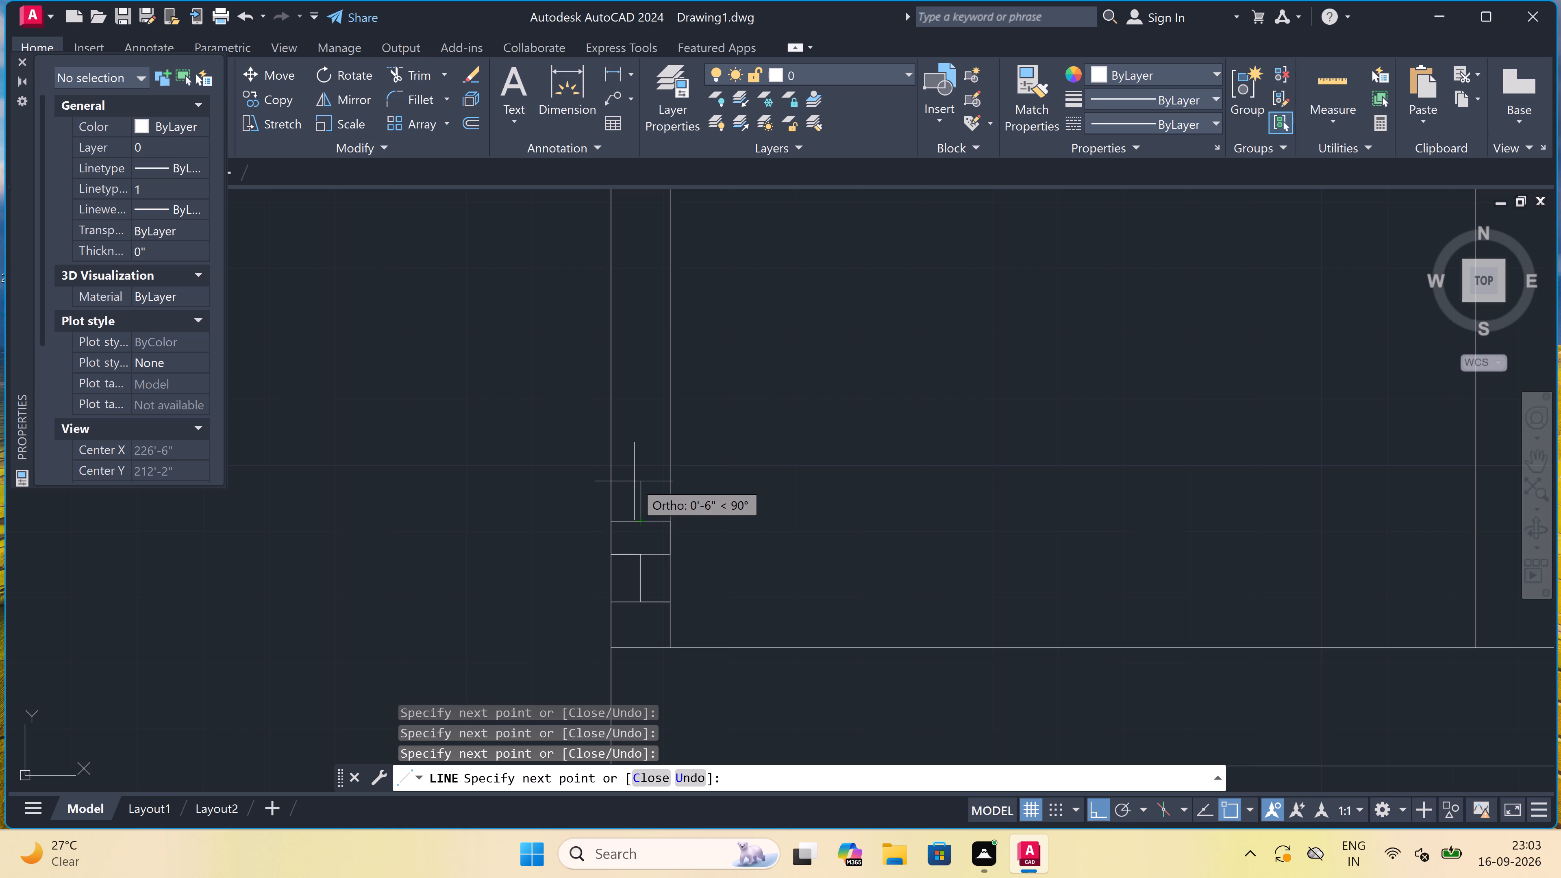
scroll(637, 486, up, 1)
click(638, 486)
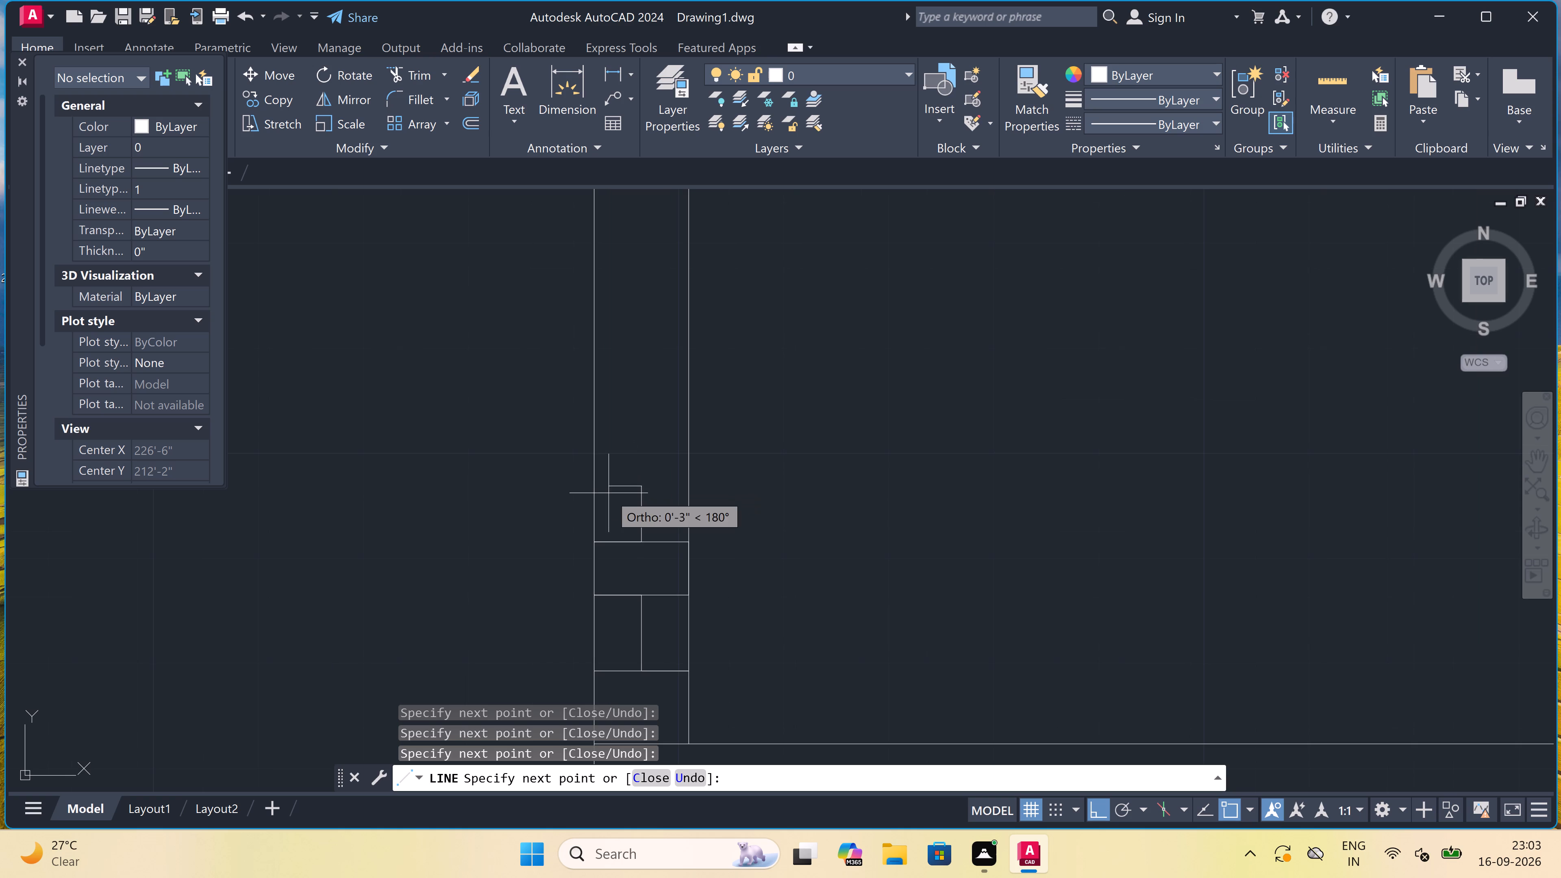
click(591, 491)
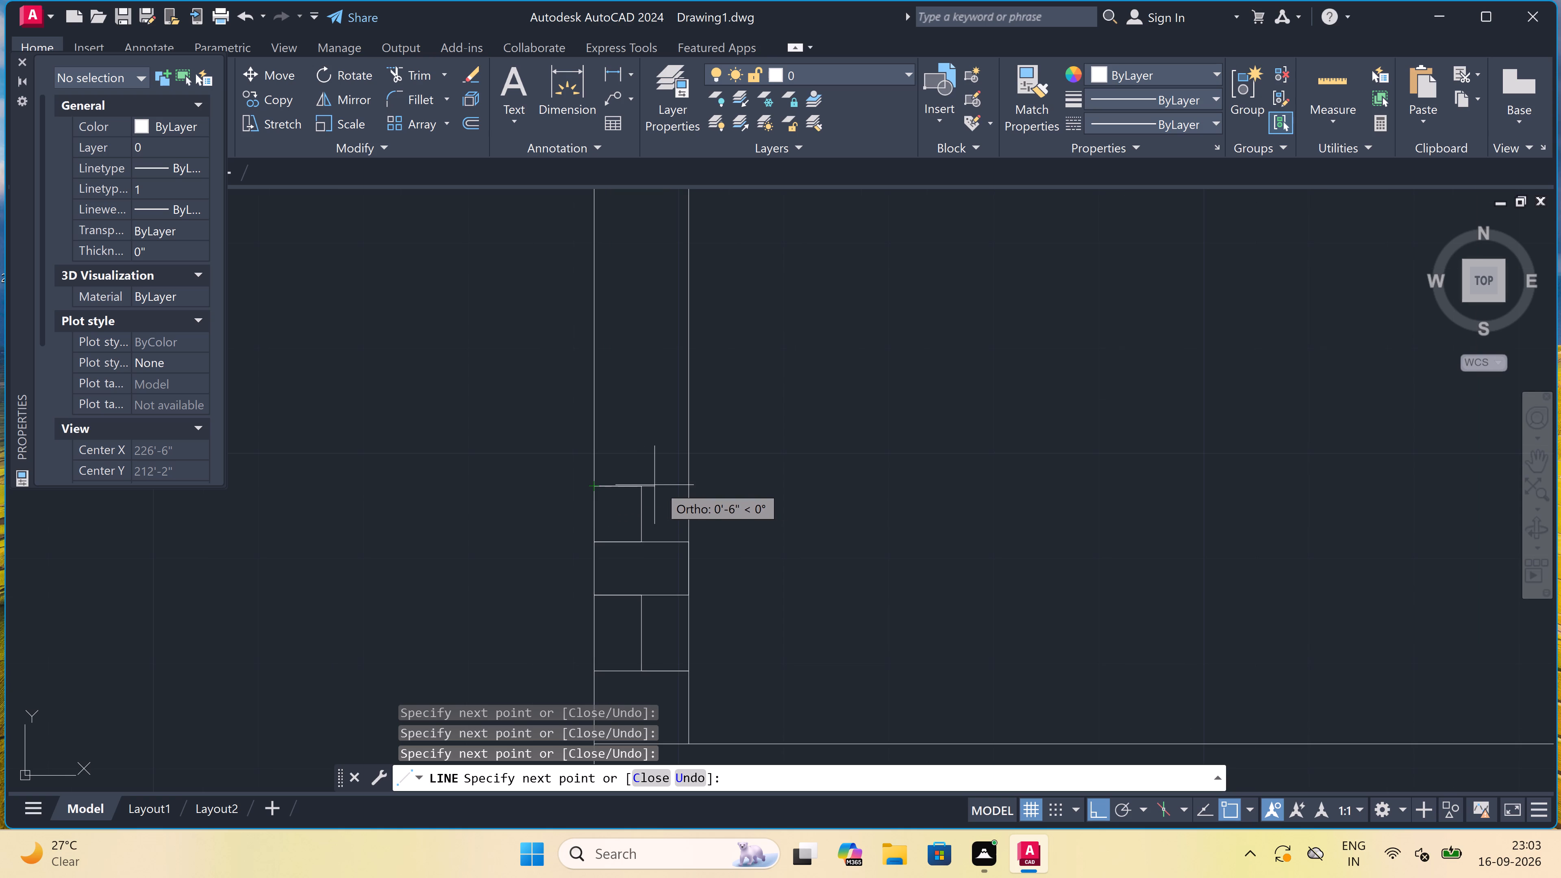
click(687, 489)
Continue upward in the section's left wall with another undivided brick course and another course split by a centred vertical joint.
scroll(687, 485, down, 2)
scroll(685, 468, up, 4)
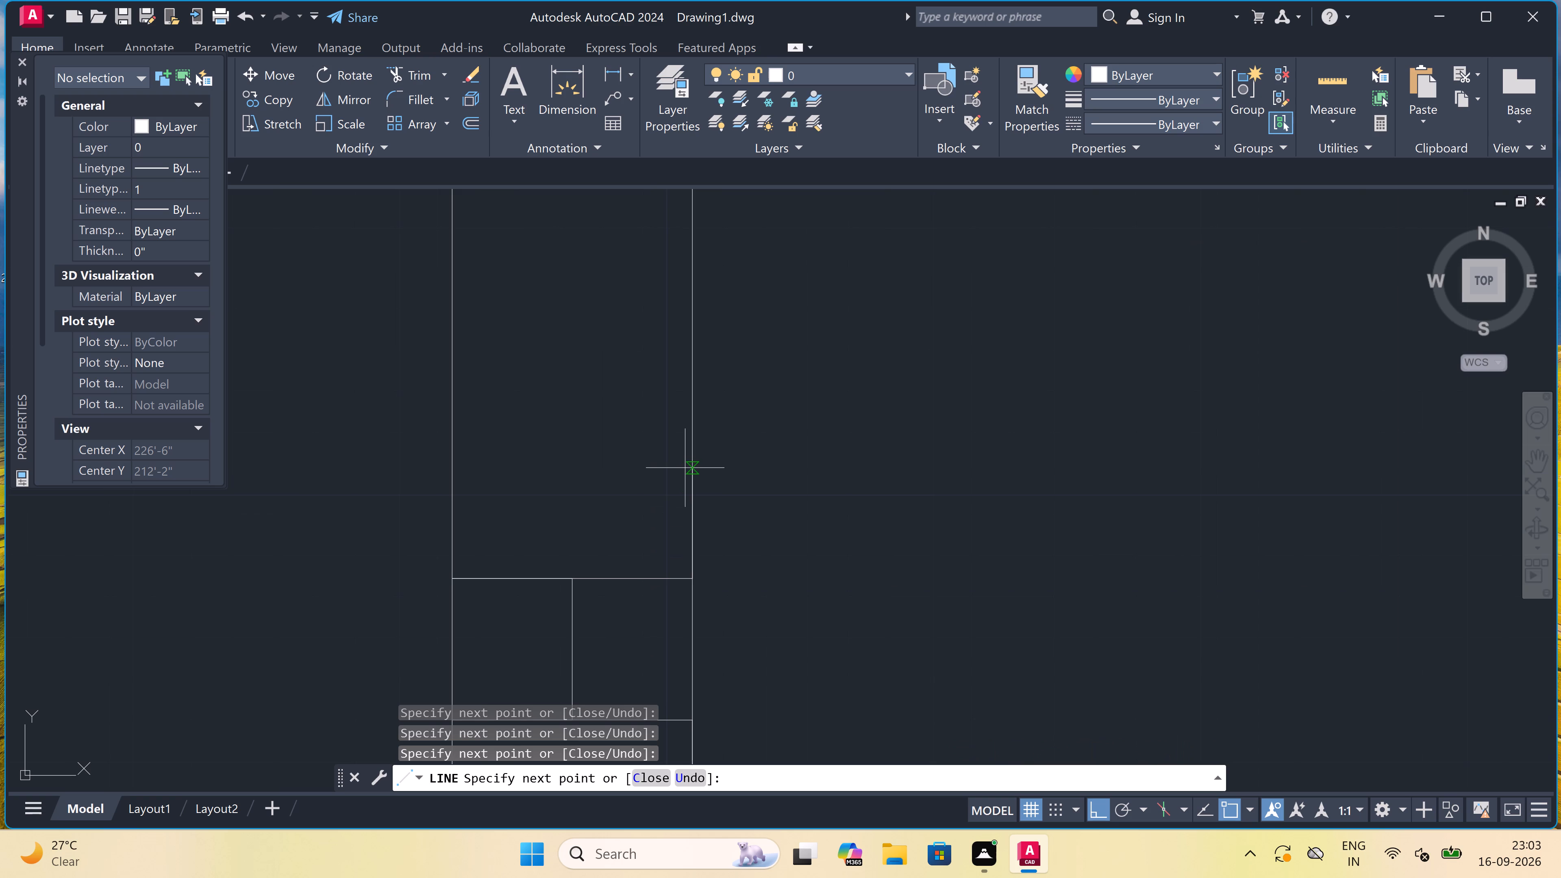
double_click(686, 466)
click(456, 466)
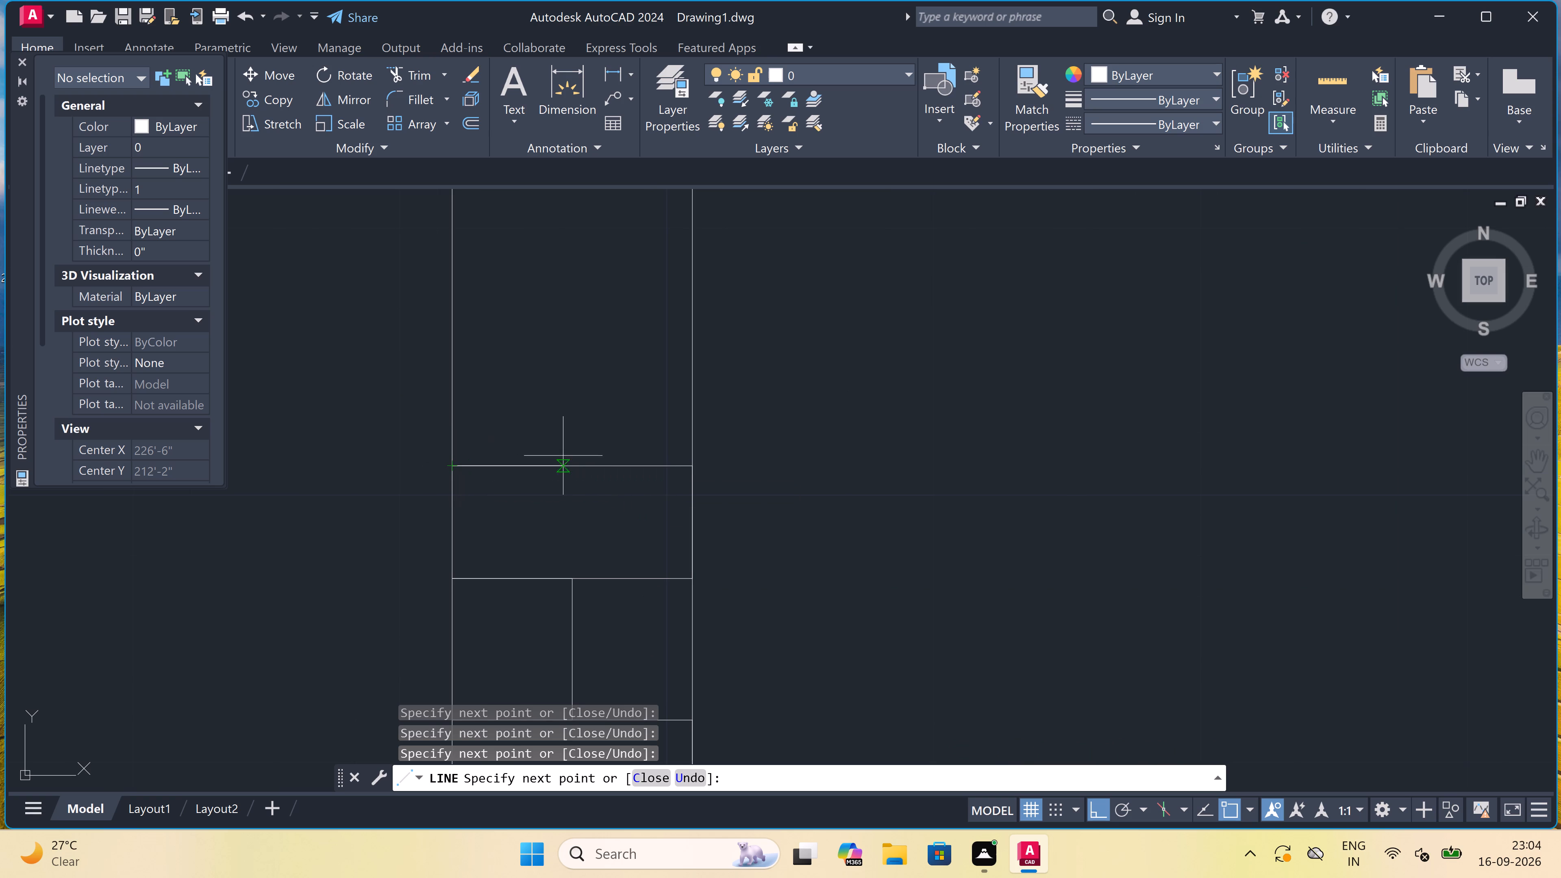
click(569, 463)
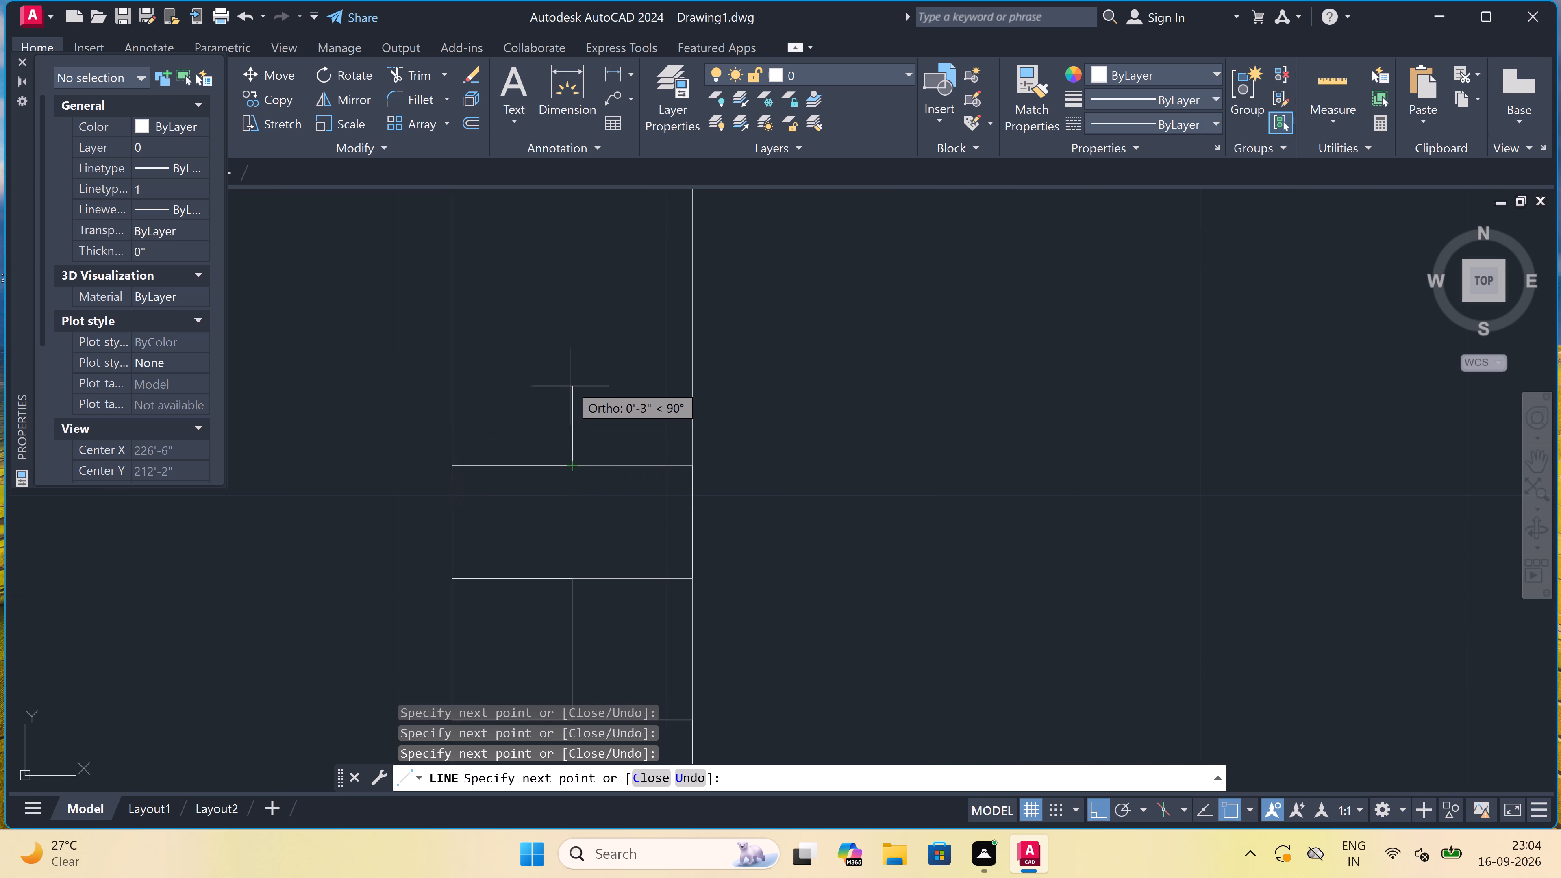
click(571, 372)
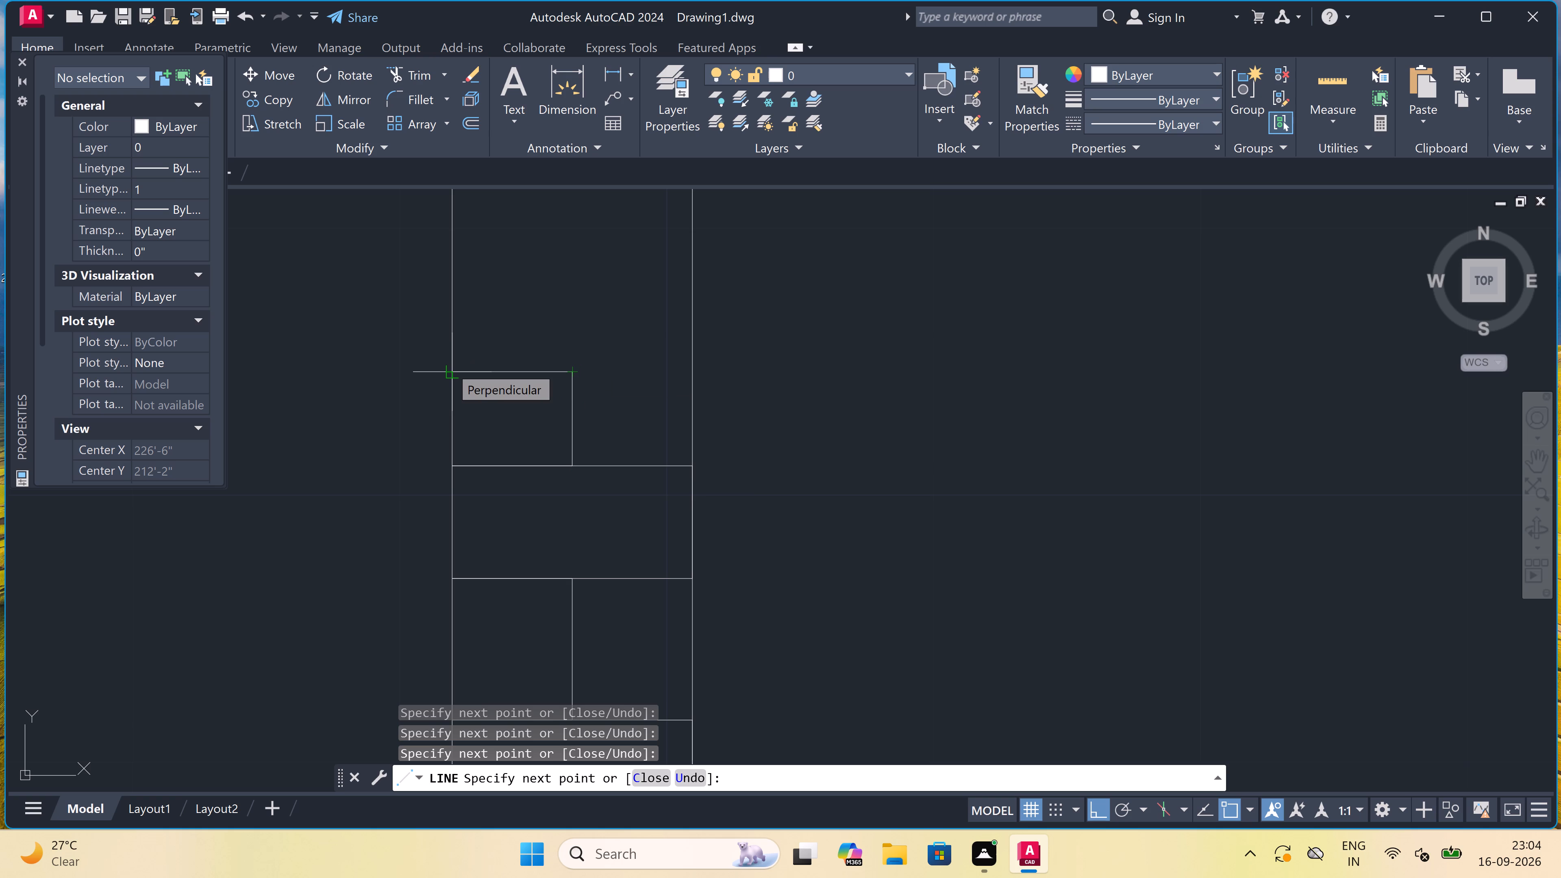
click(449, 366)
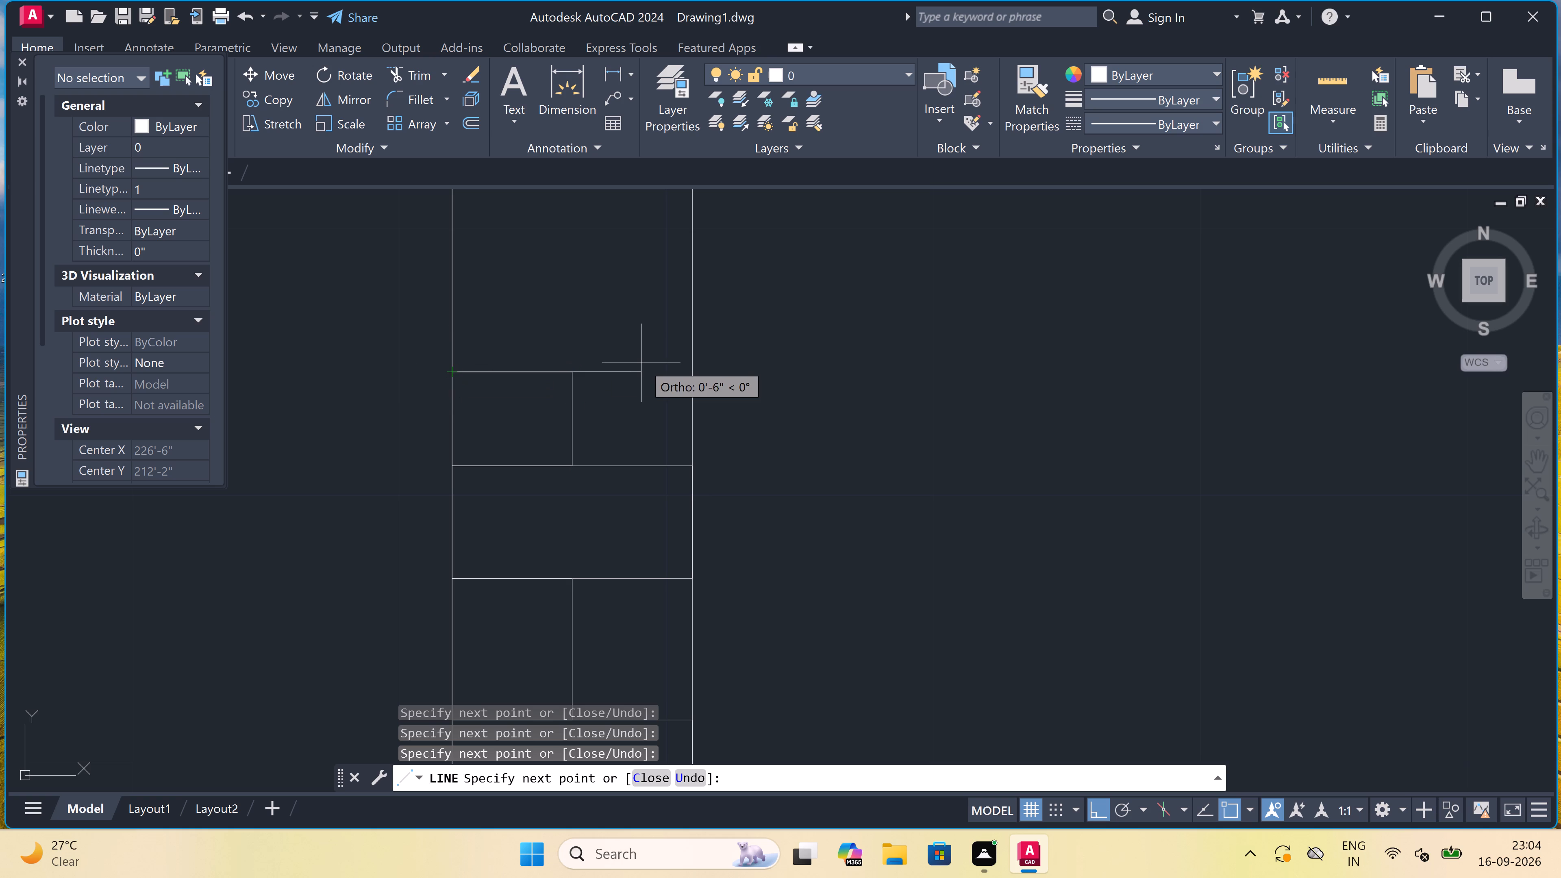
click(687, 374)
scroll(688, 374, down, 3)
scroll(683, 335, up, 4)
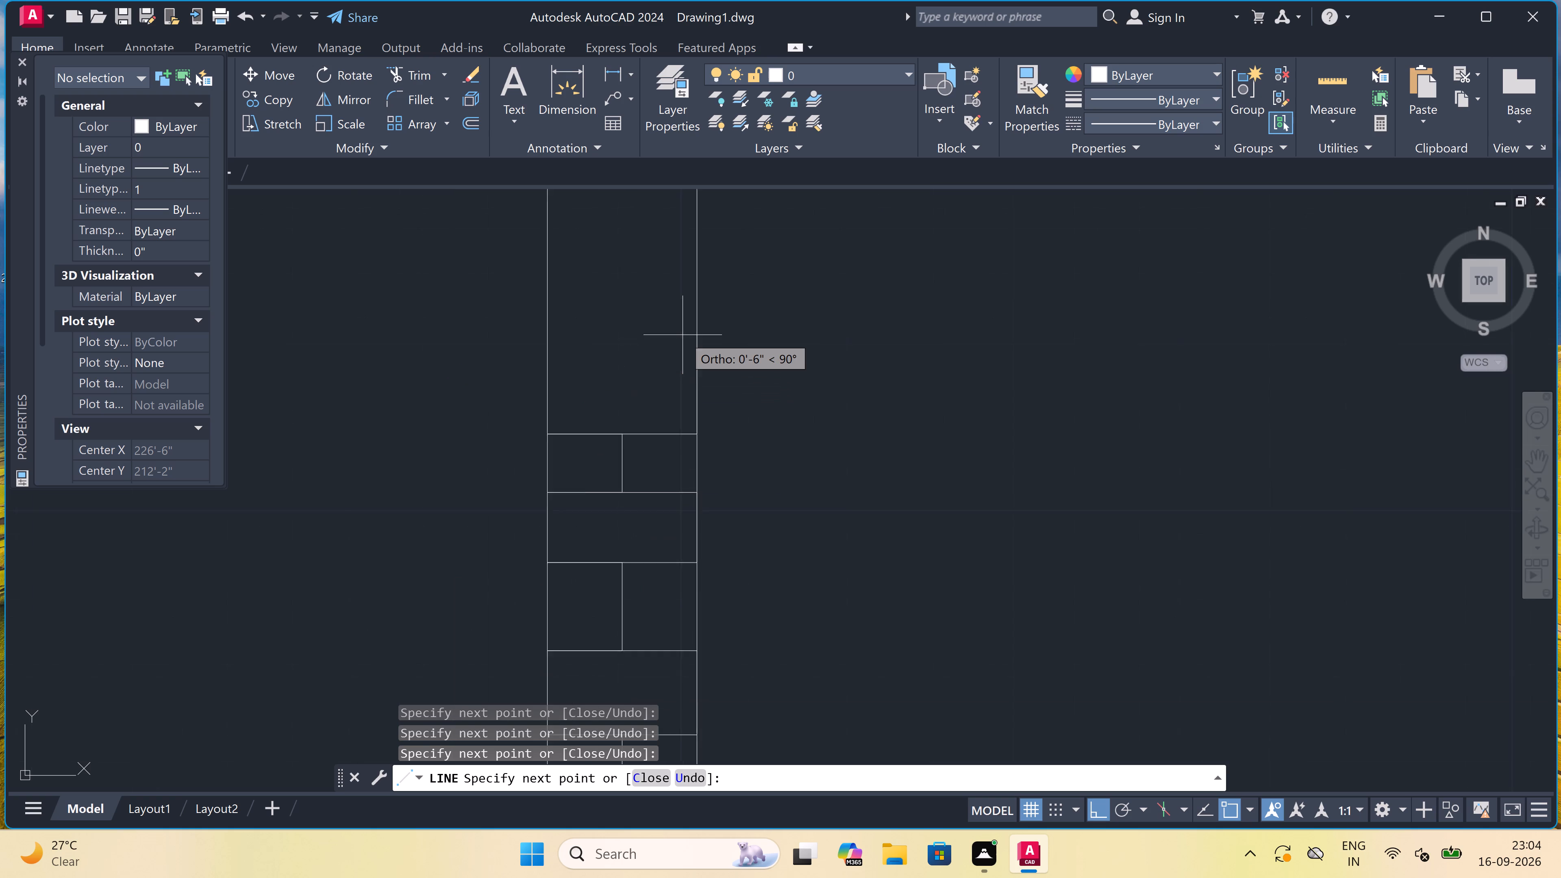
key(Escape)
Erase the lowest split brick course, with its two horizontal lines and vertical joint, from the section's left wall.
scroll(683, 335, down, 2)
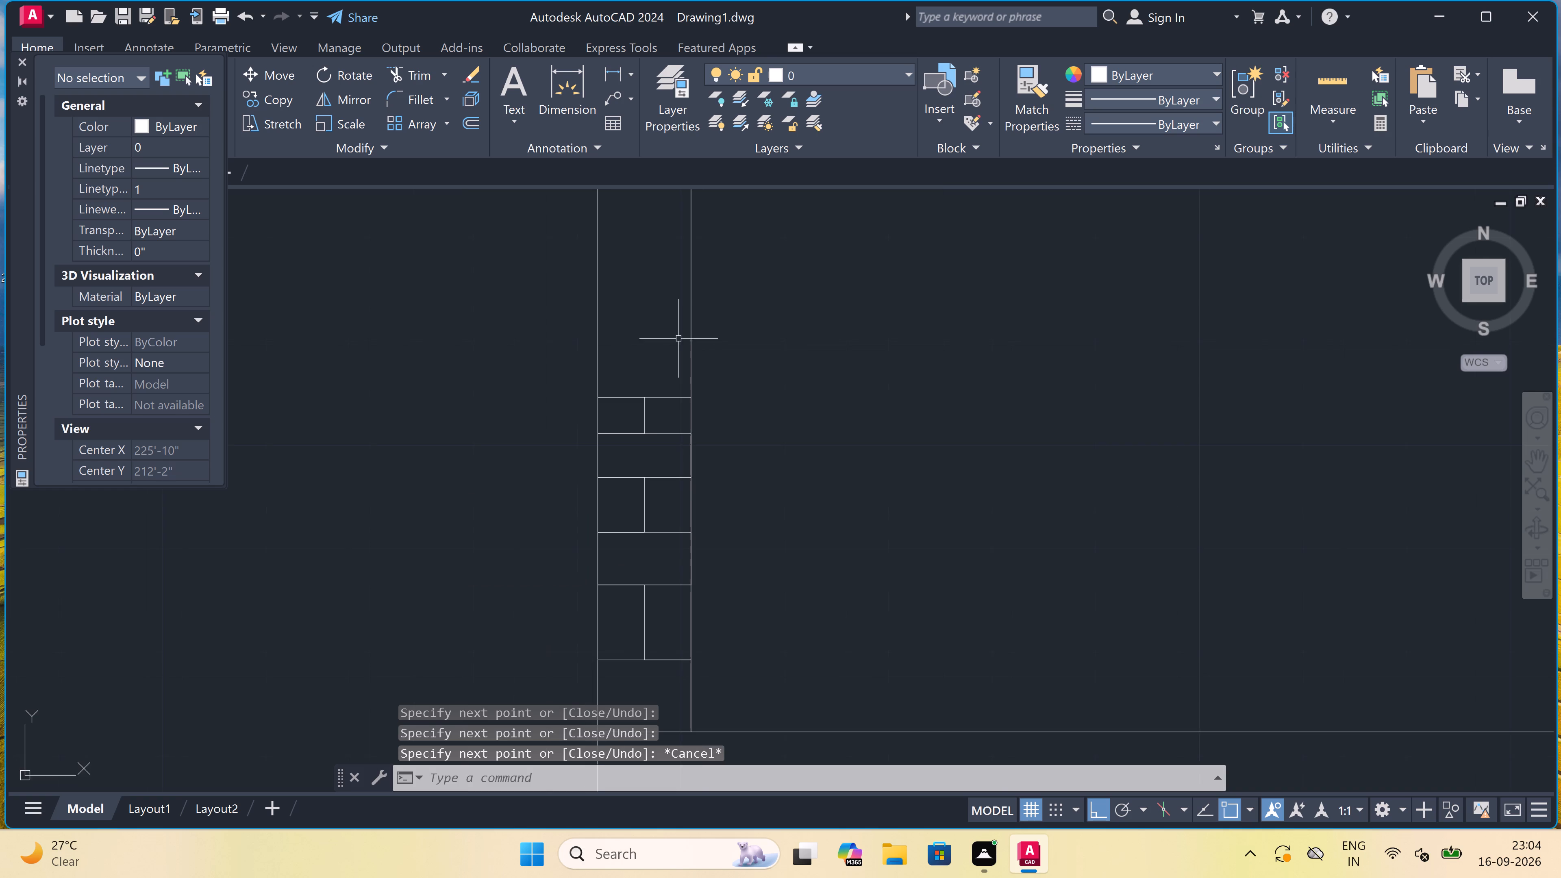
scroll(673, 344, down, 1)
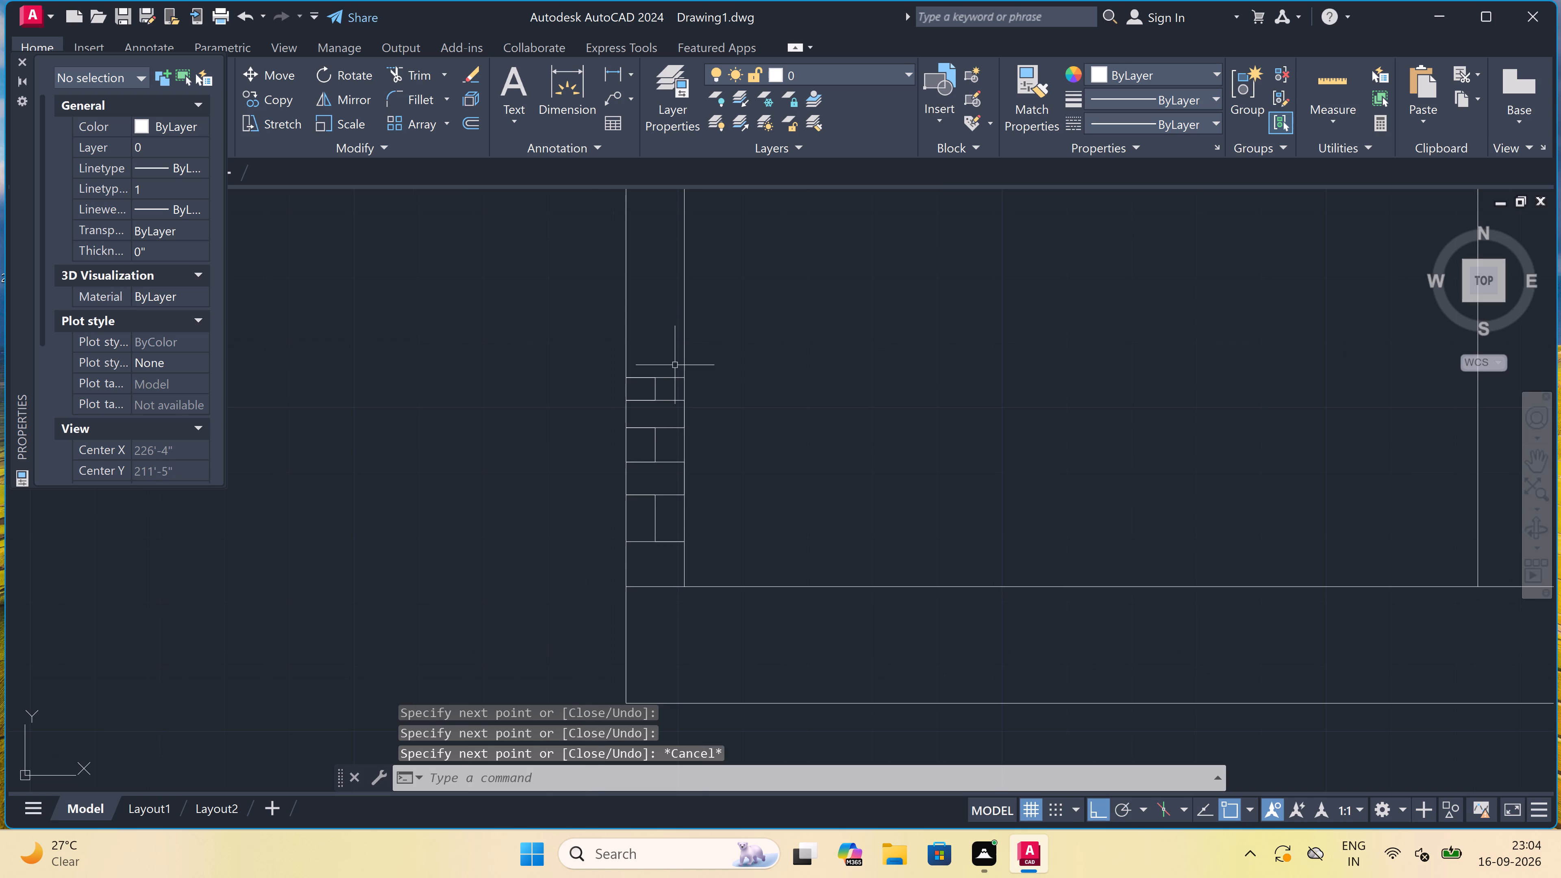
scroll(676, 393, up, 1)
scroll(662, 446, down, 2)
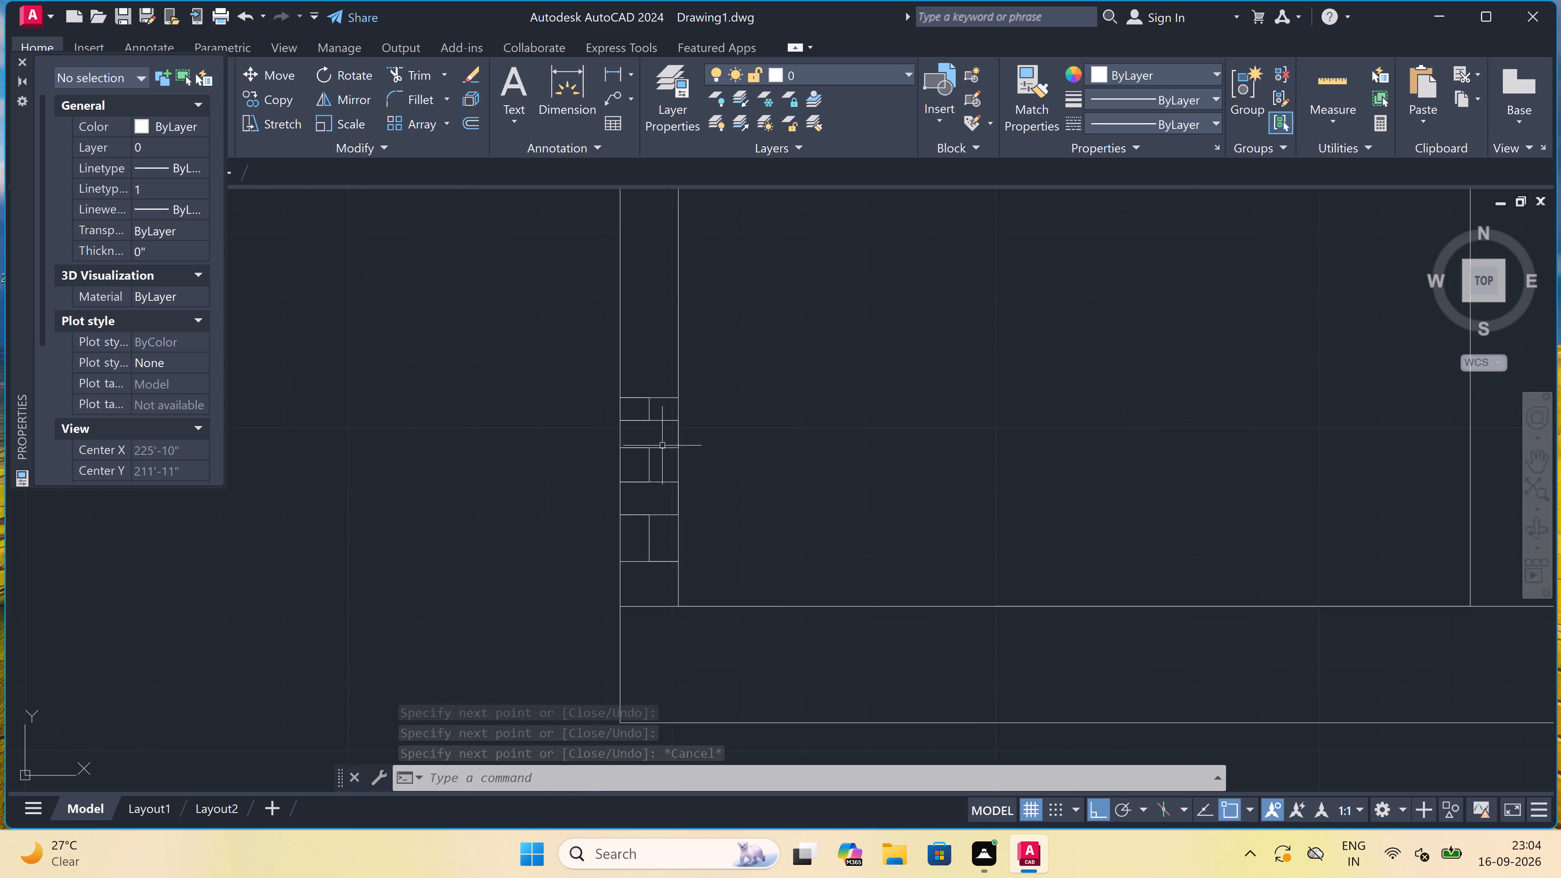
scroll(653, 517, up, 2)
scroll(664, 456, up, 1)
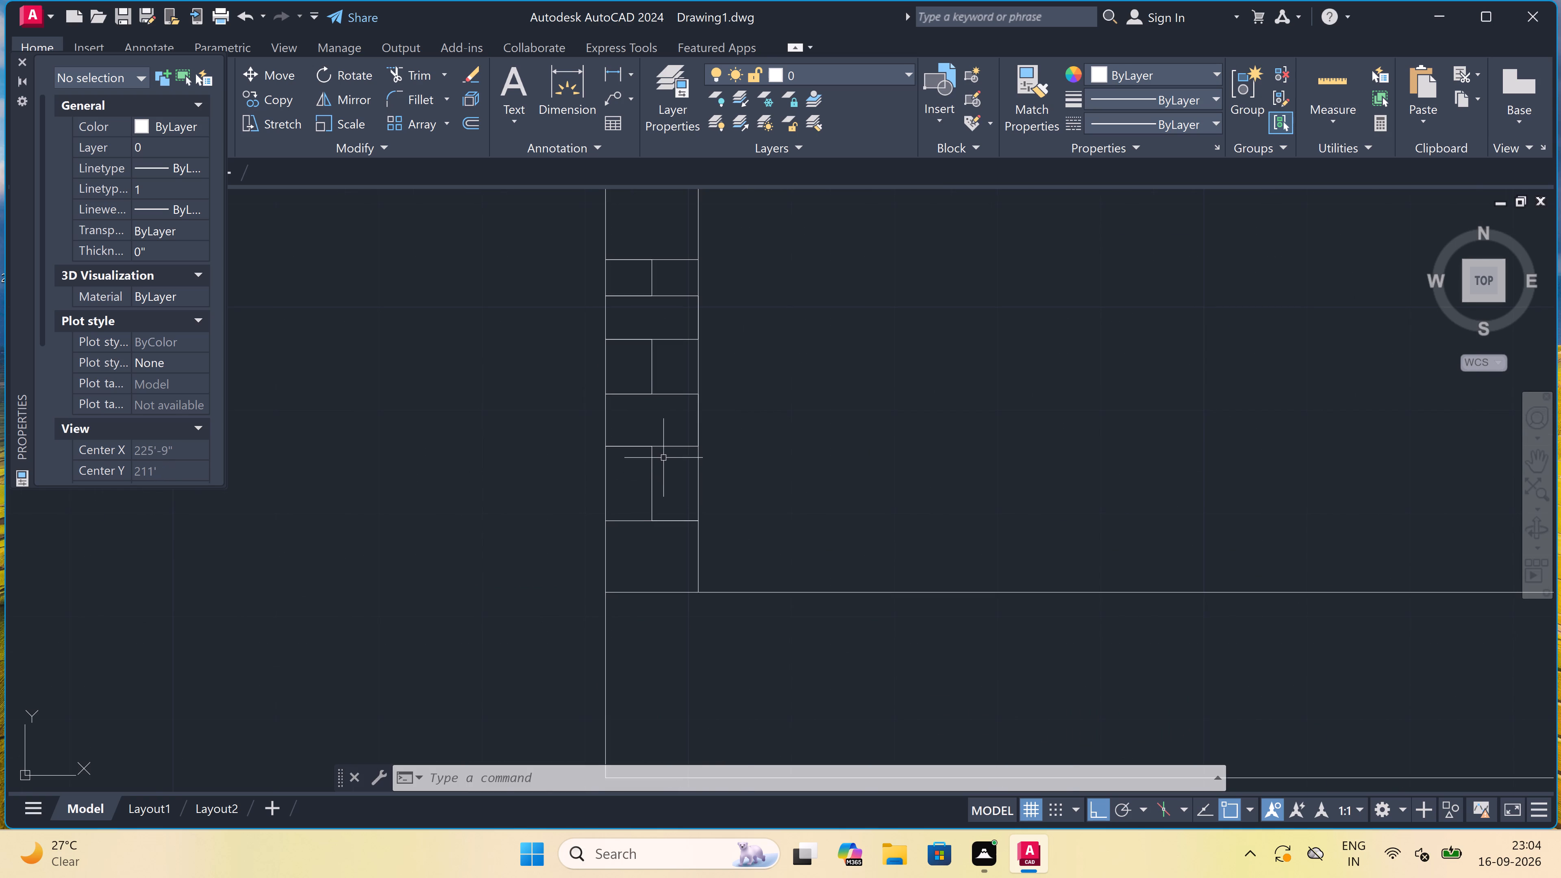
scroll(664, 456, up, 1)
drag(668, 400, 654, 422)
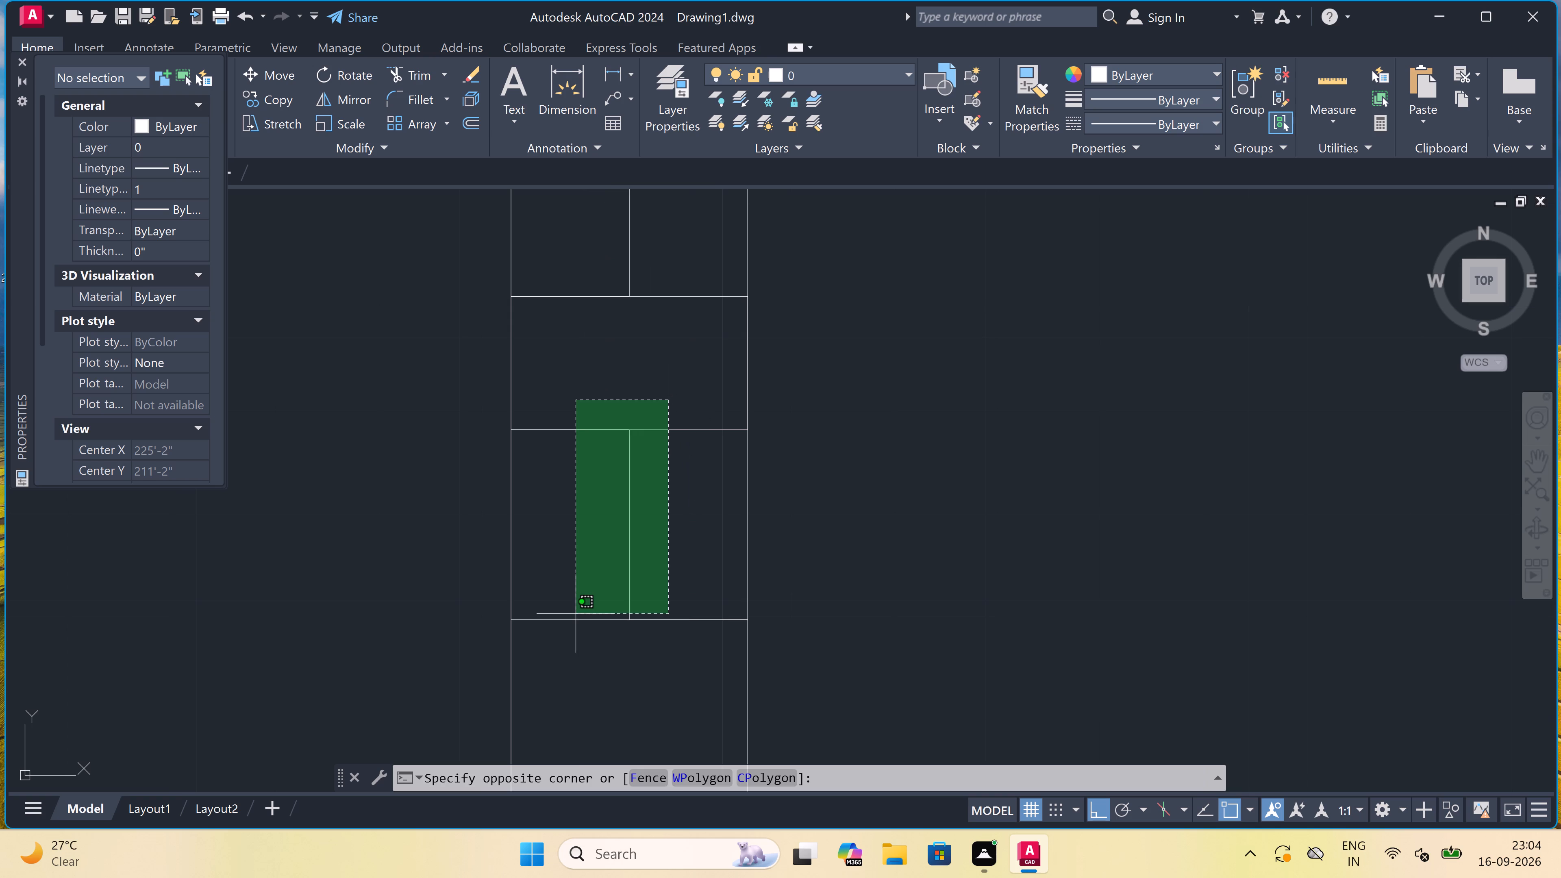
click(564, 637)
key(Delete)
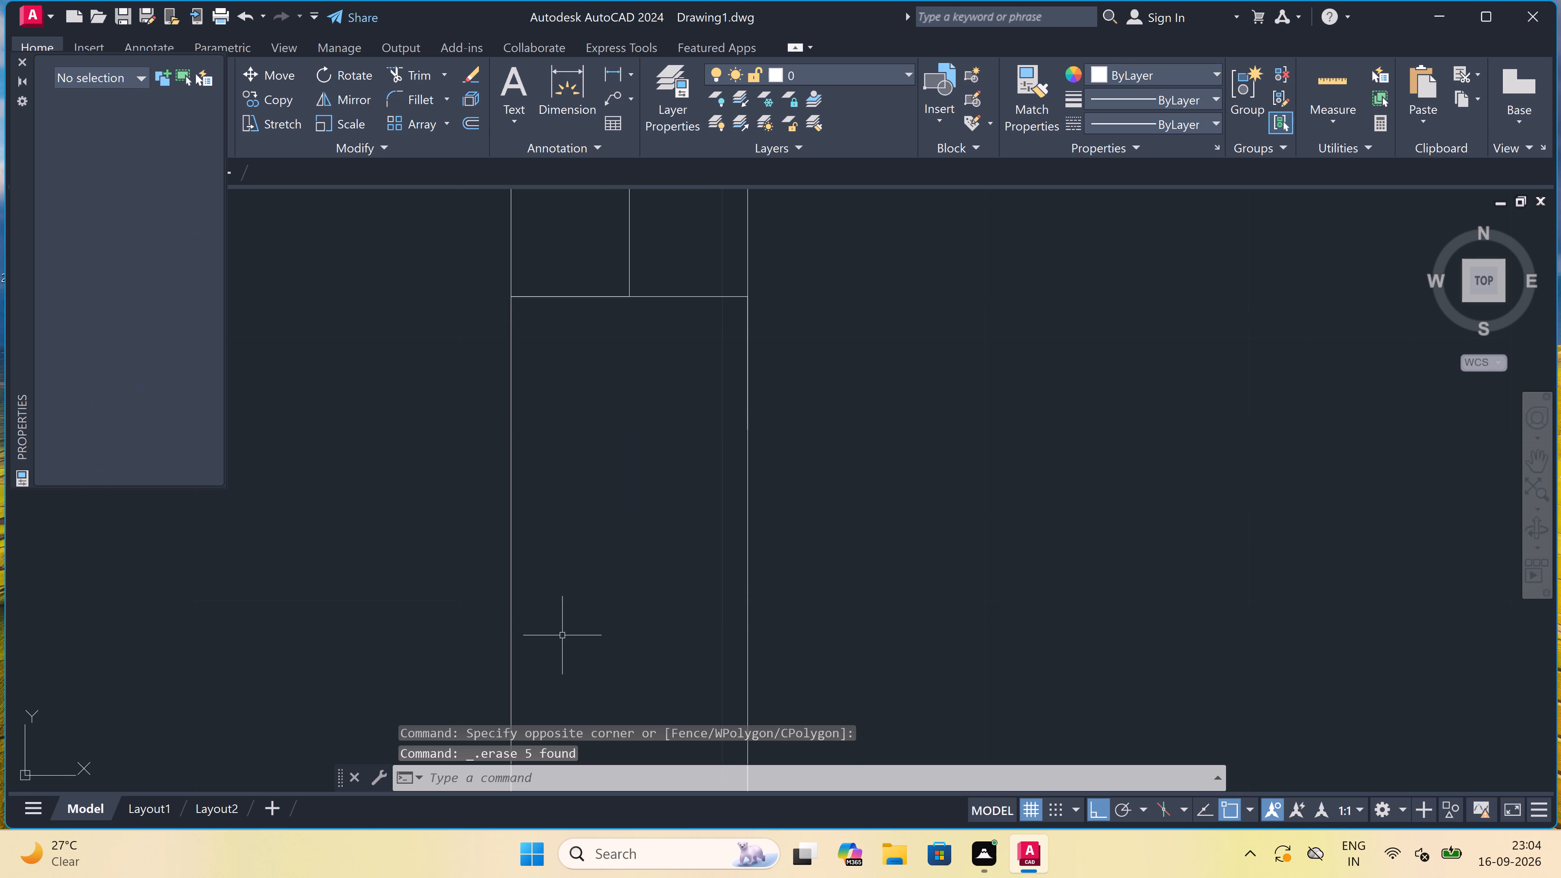
Below the remaining courses in the left wall, draw an undivided course and a course about 4" high split by a centred joint.
text(L)
key(space)
scroll(561, 634, down, 1)
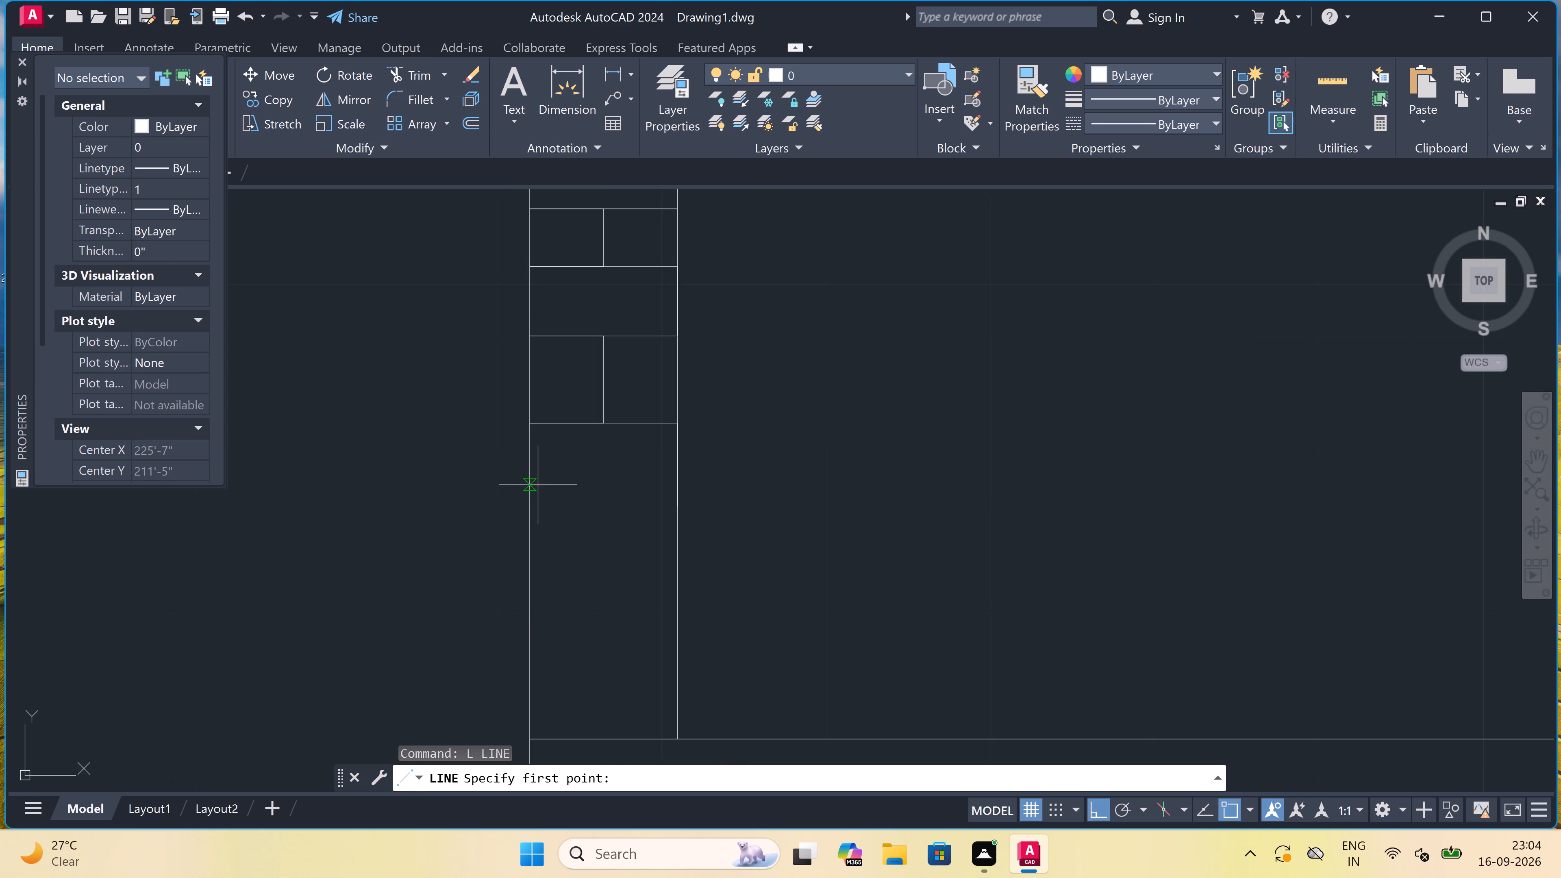
click(531, 484)
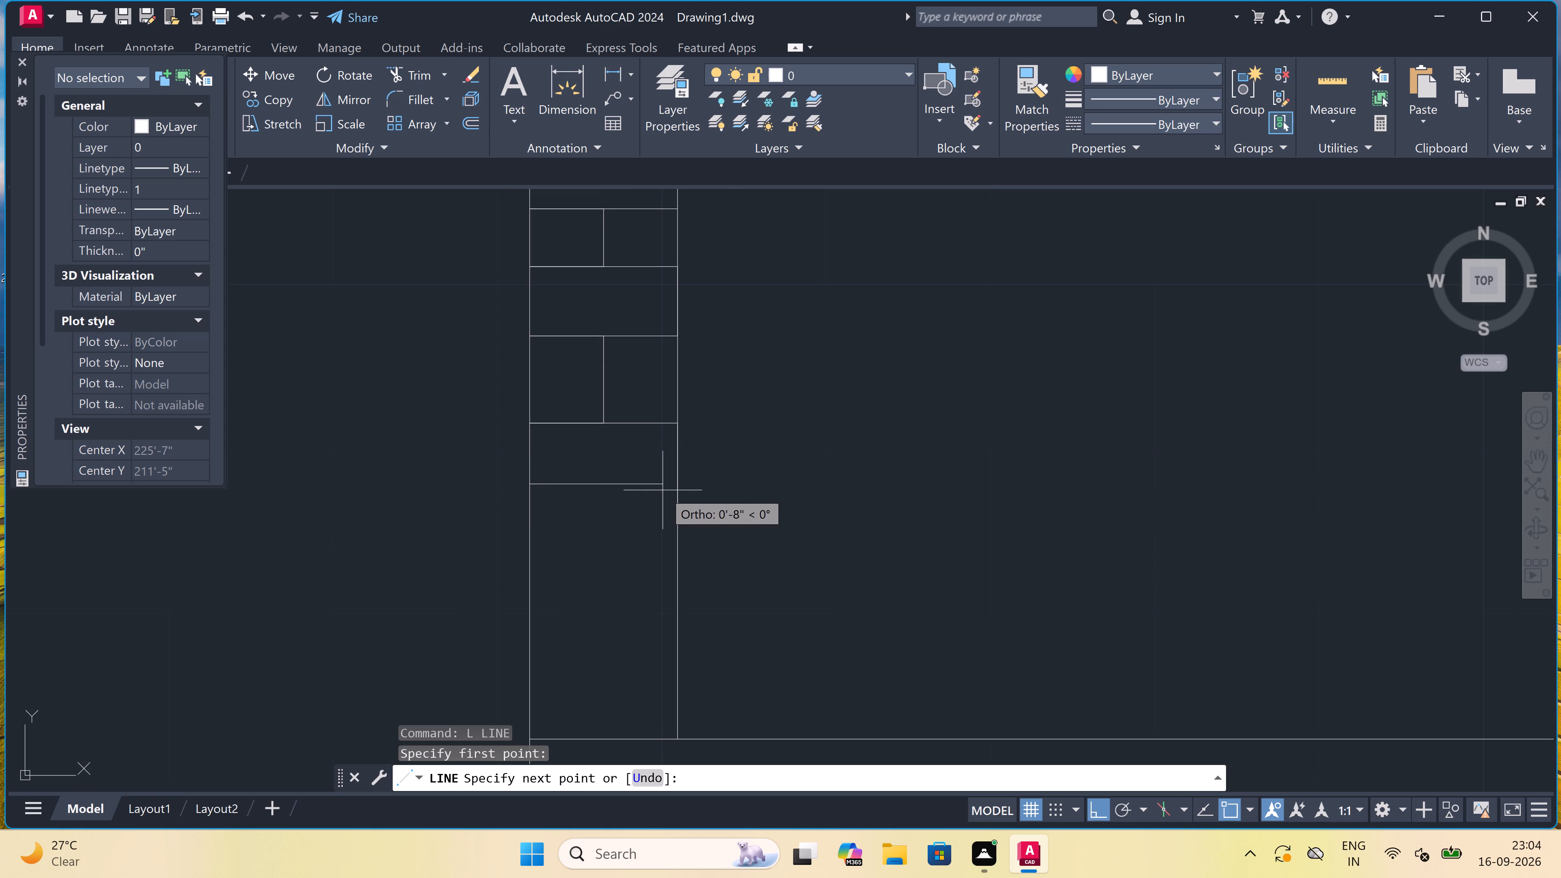
click(675, 486)
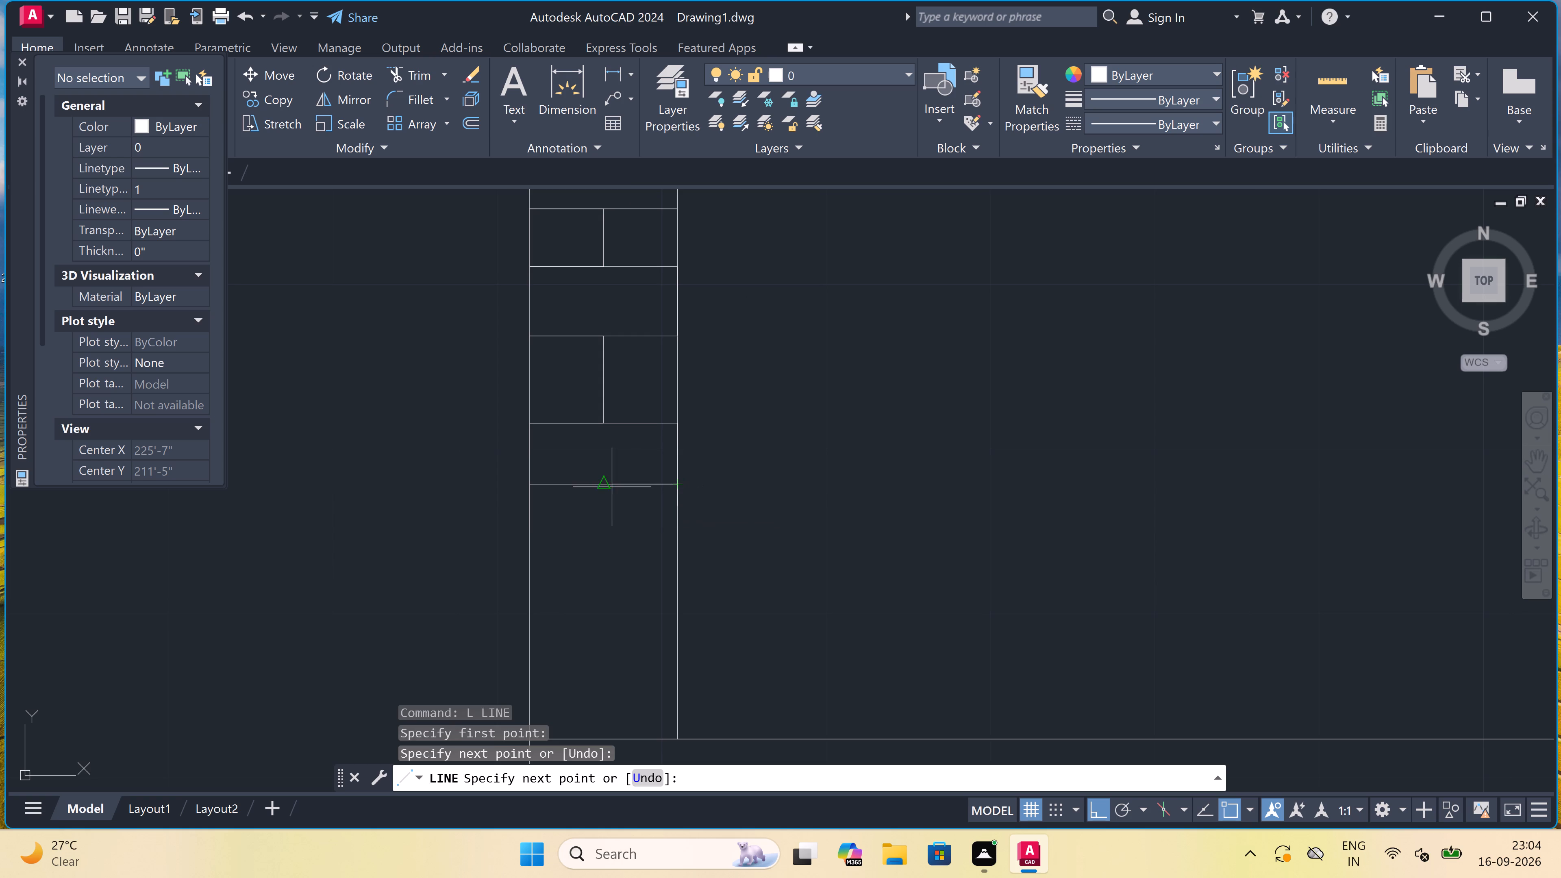
click(606, 485)
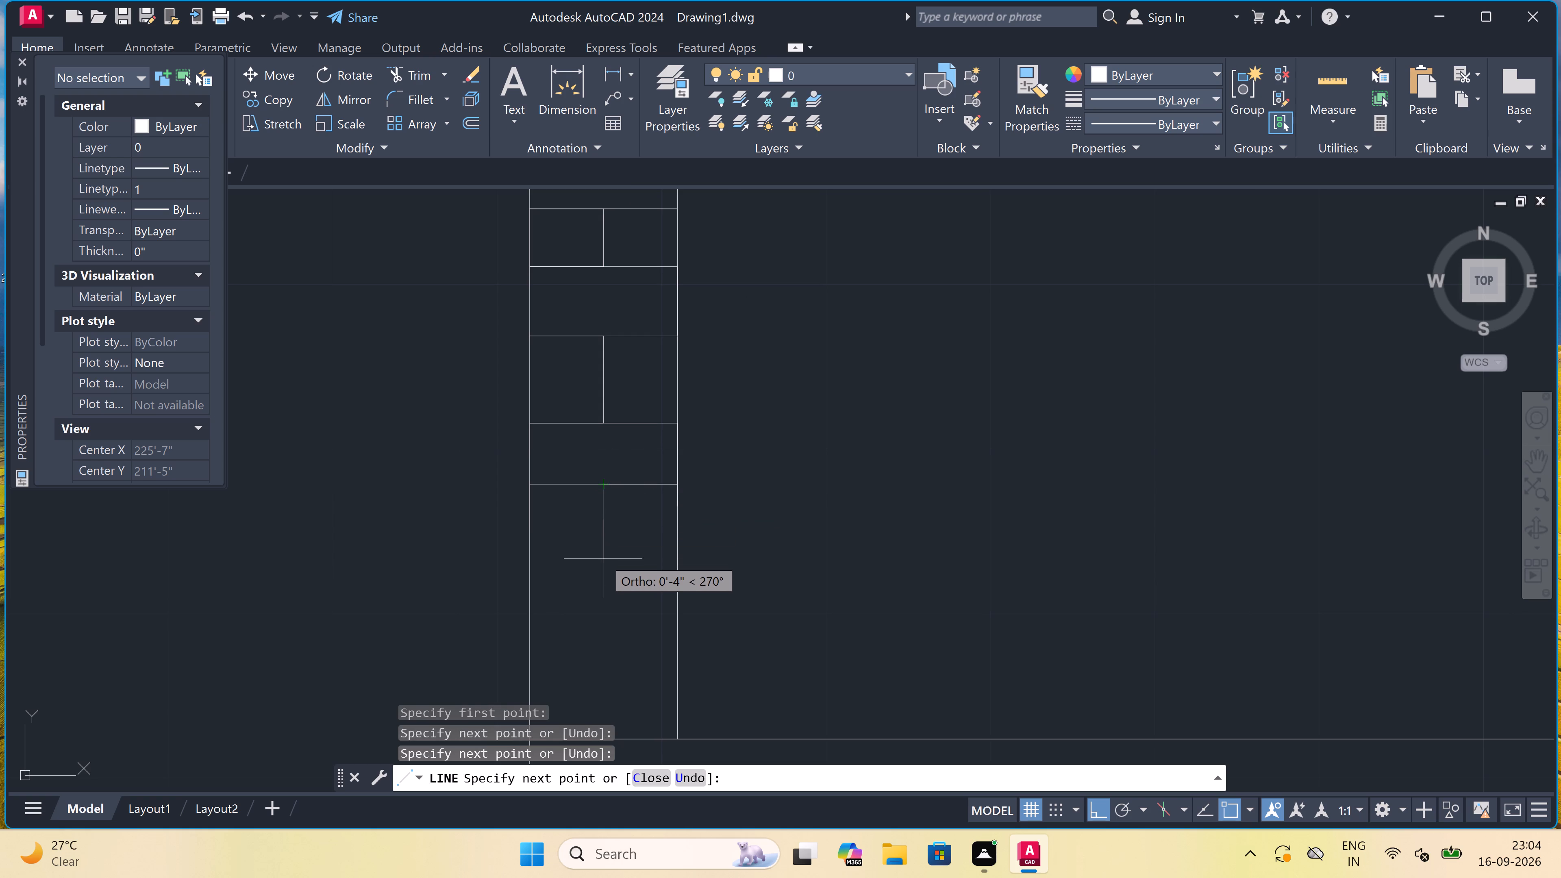
click(603, 554)
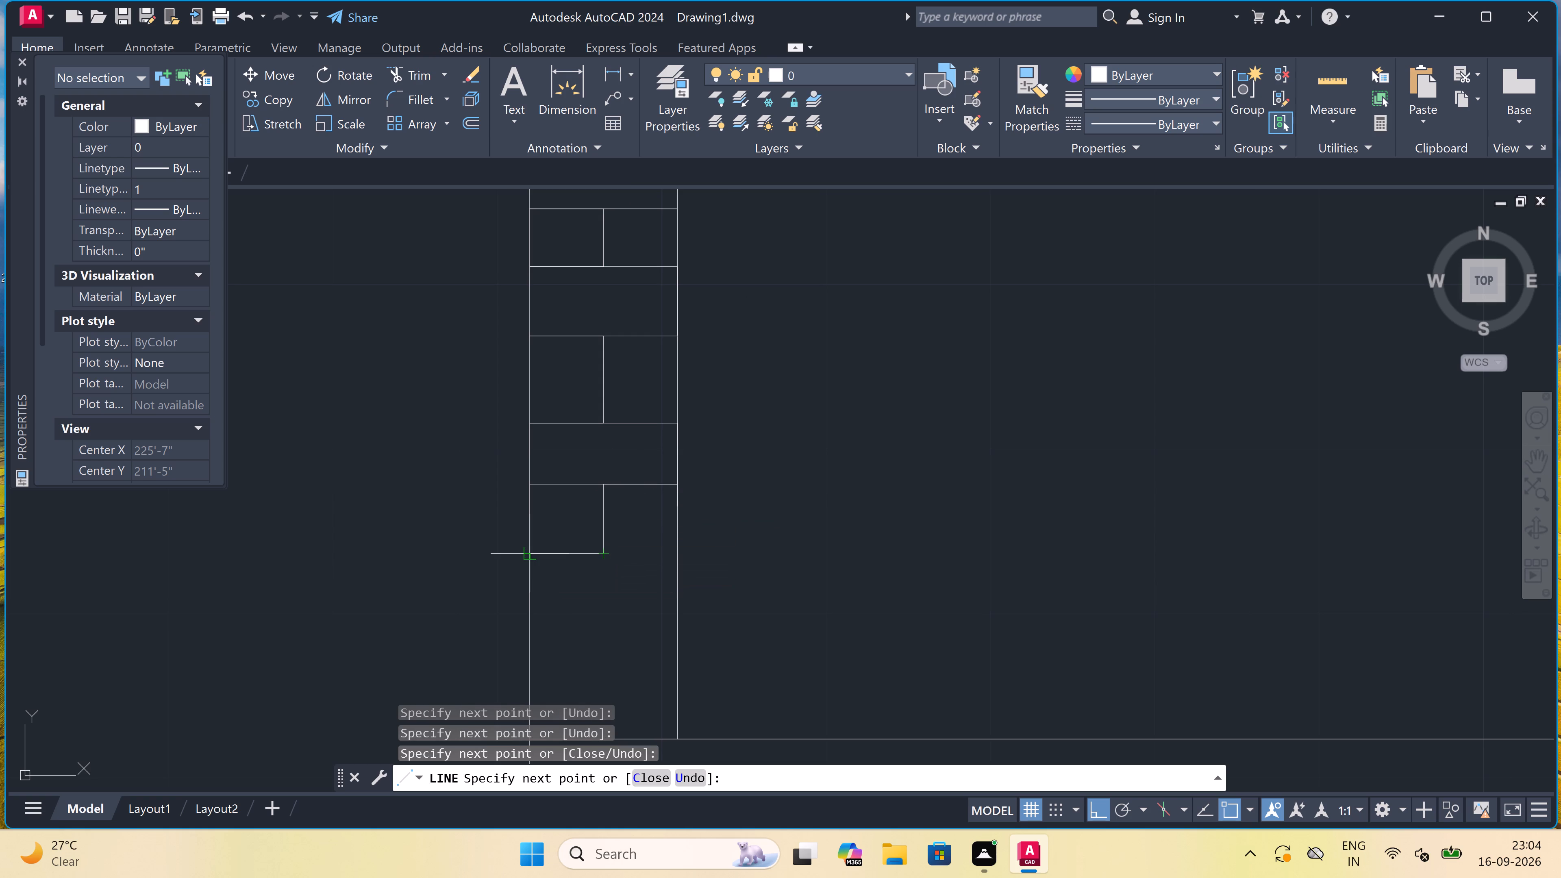
click(526, 558)
click(678, 553)
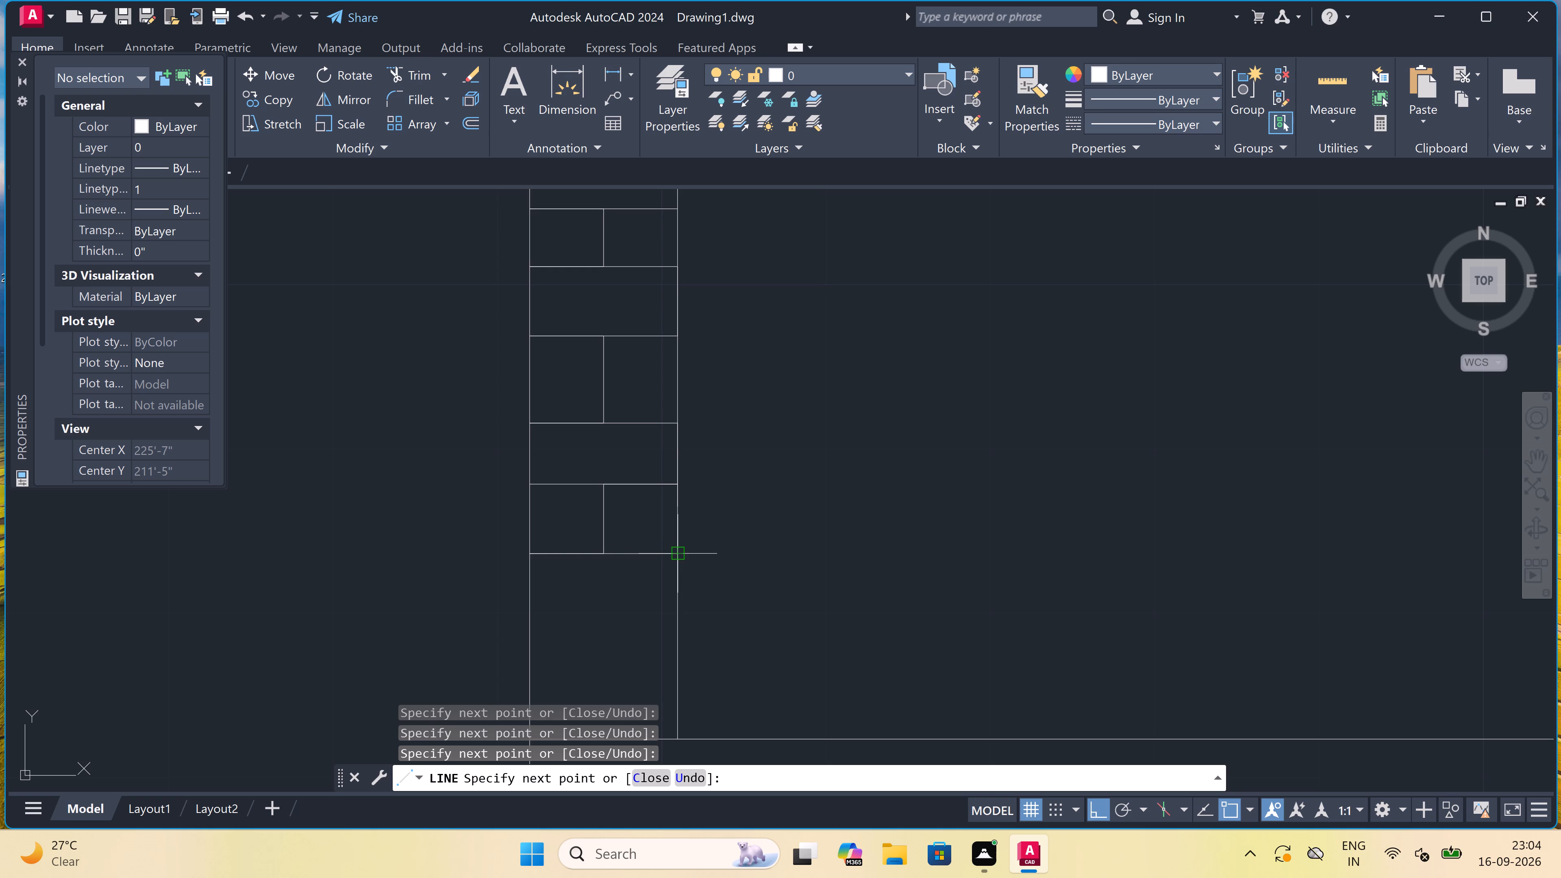
At the bottom of the section's left wall, draw an undivided brick course and a course split by a centred vertical joint.
scroll(678, 553, down, 1)
scroll(677, 607, up, 1)
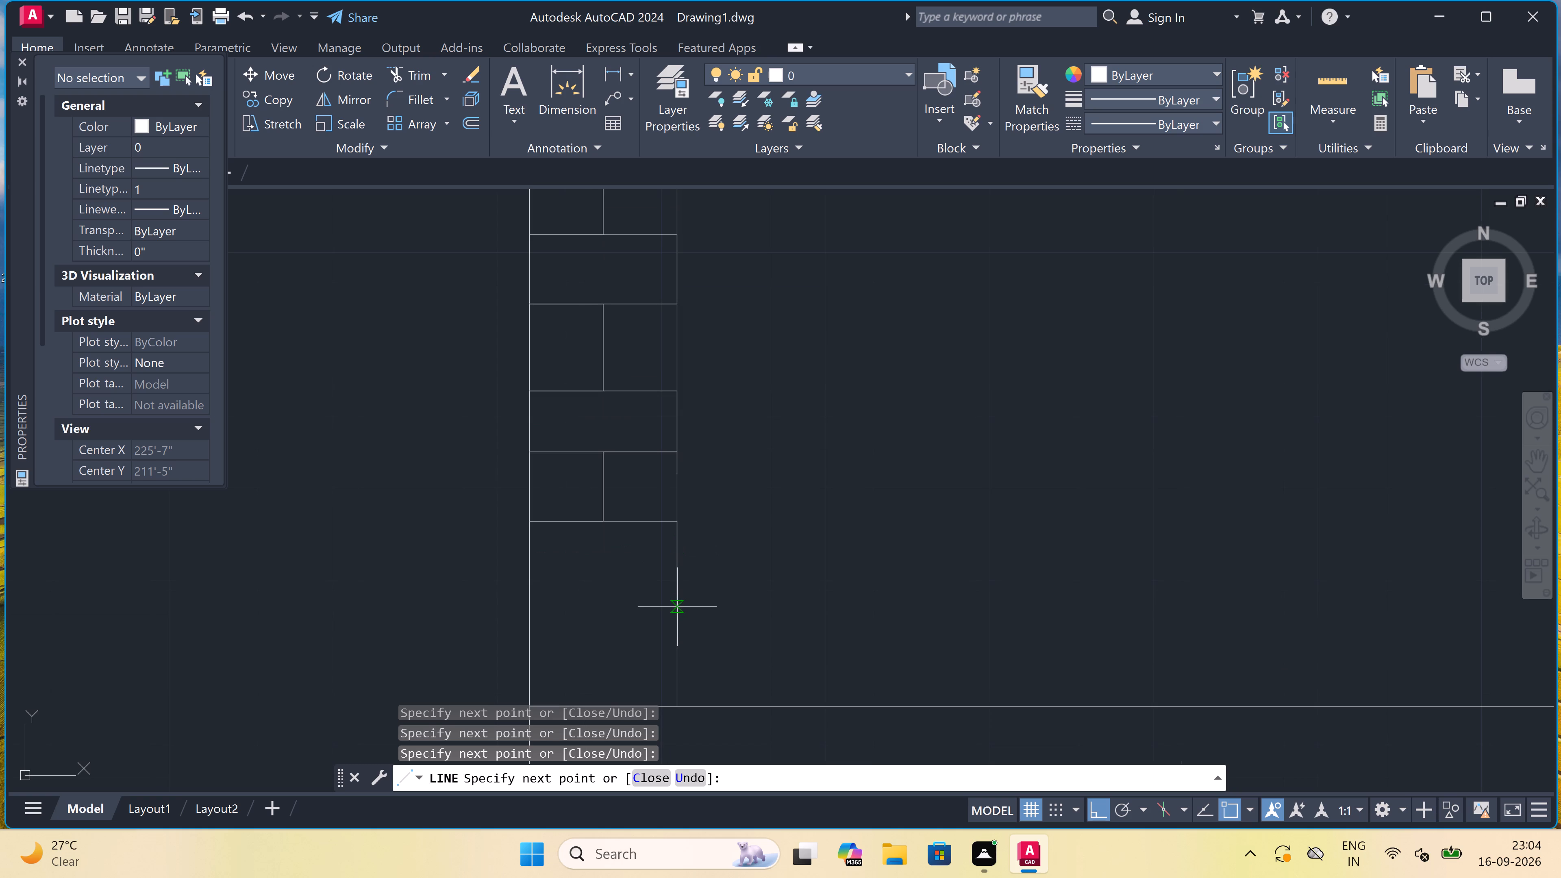
click(677, 607)
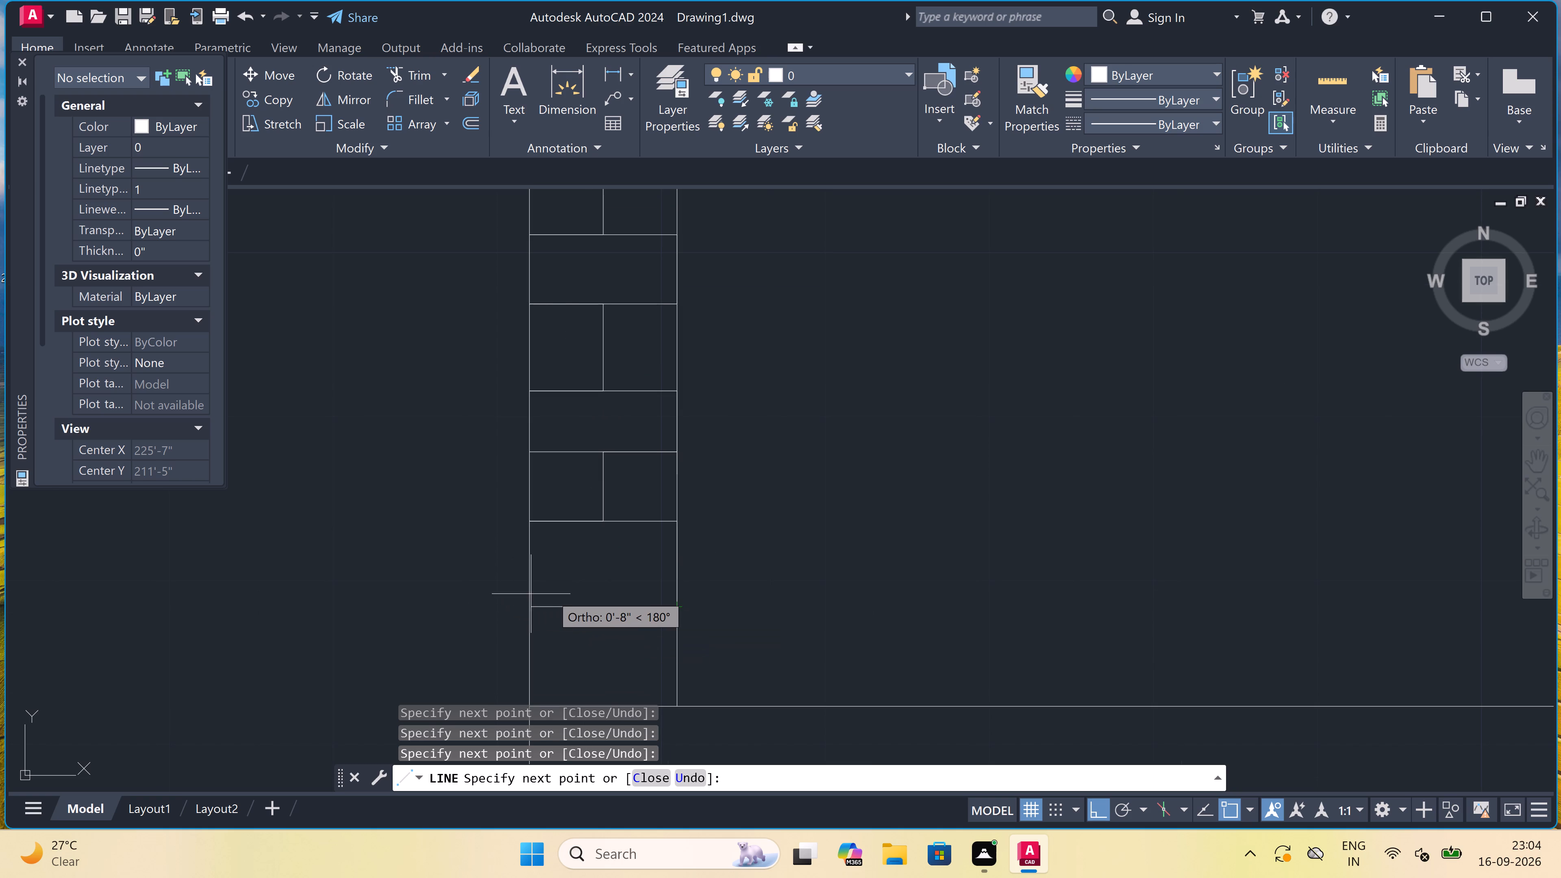
click(532, 606)
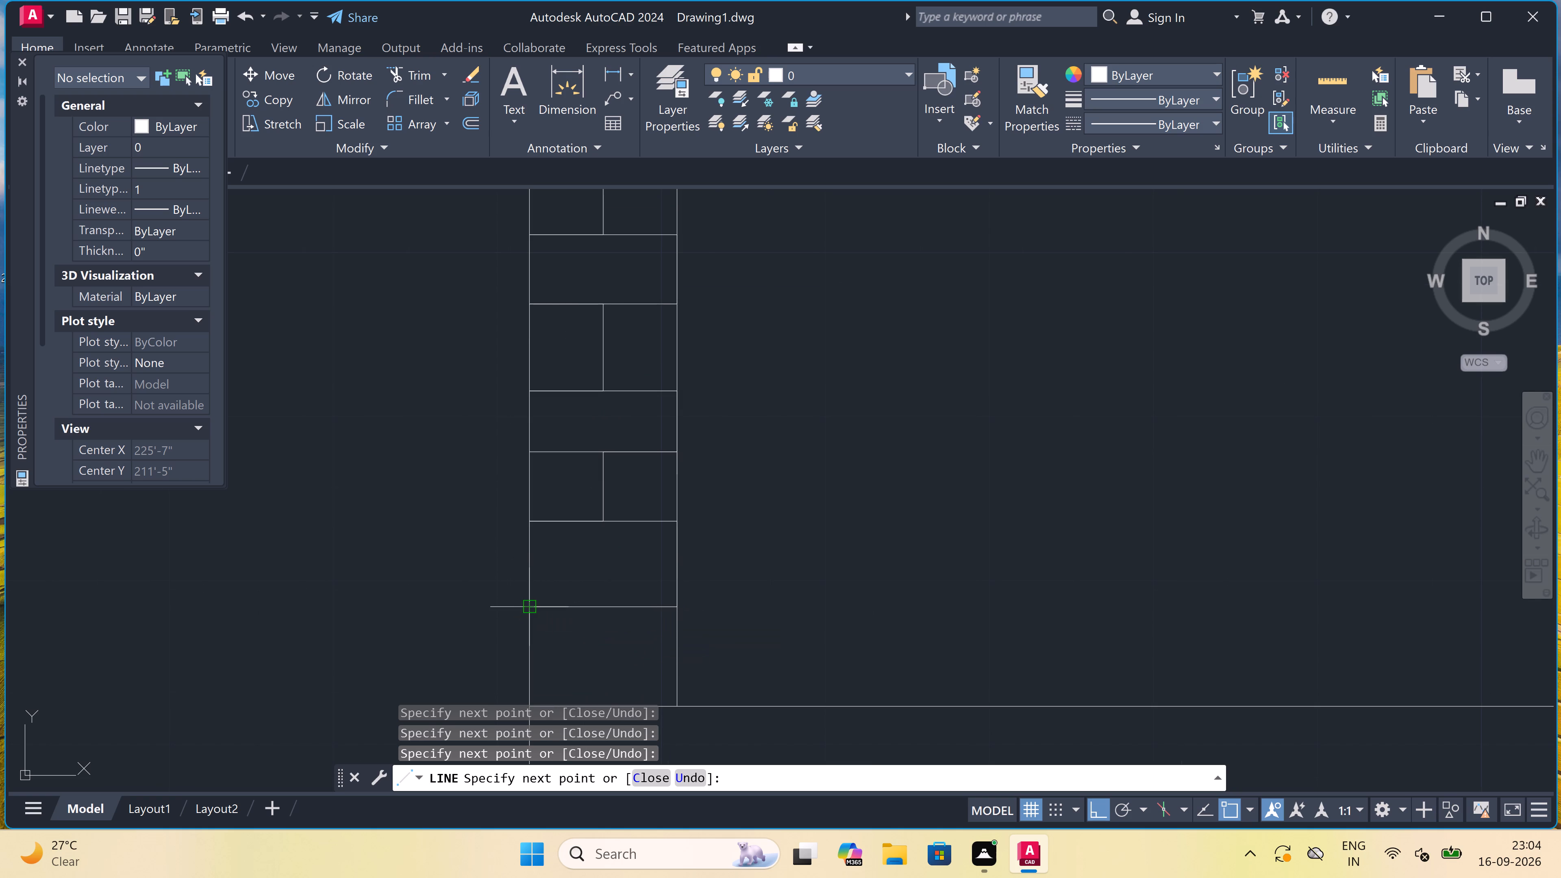
scroll(532, 606, down, 3)
scroll(533, 606, up, 3)
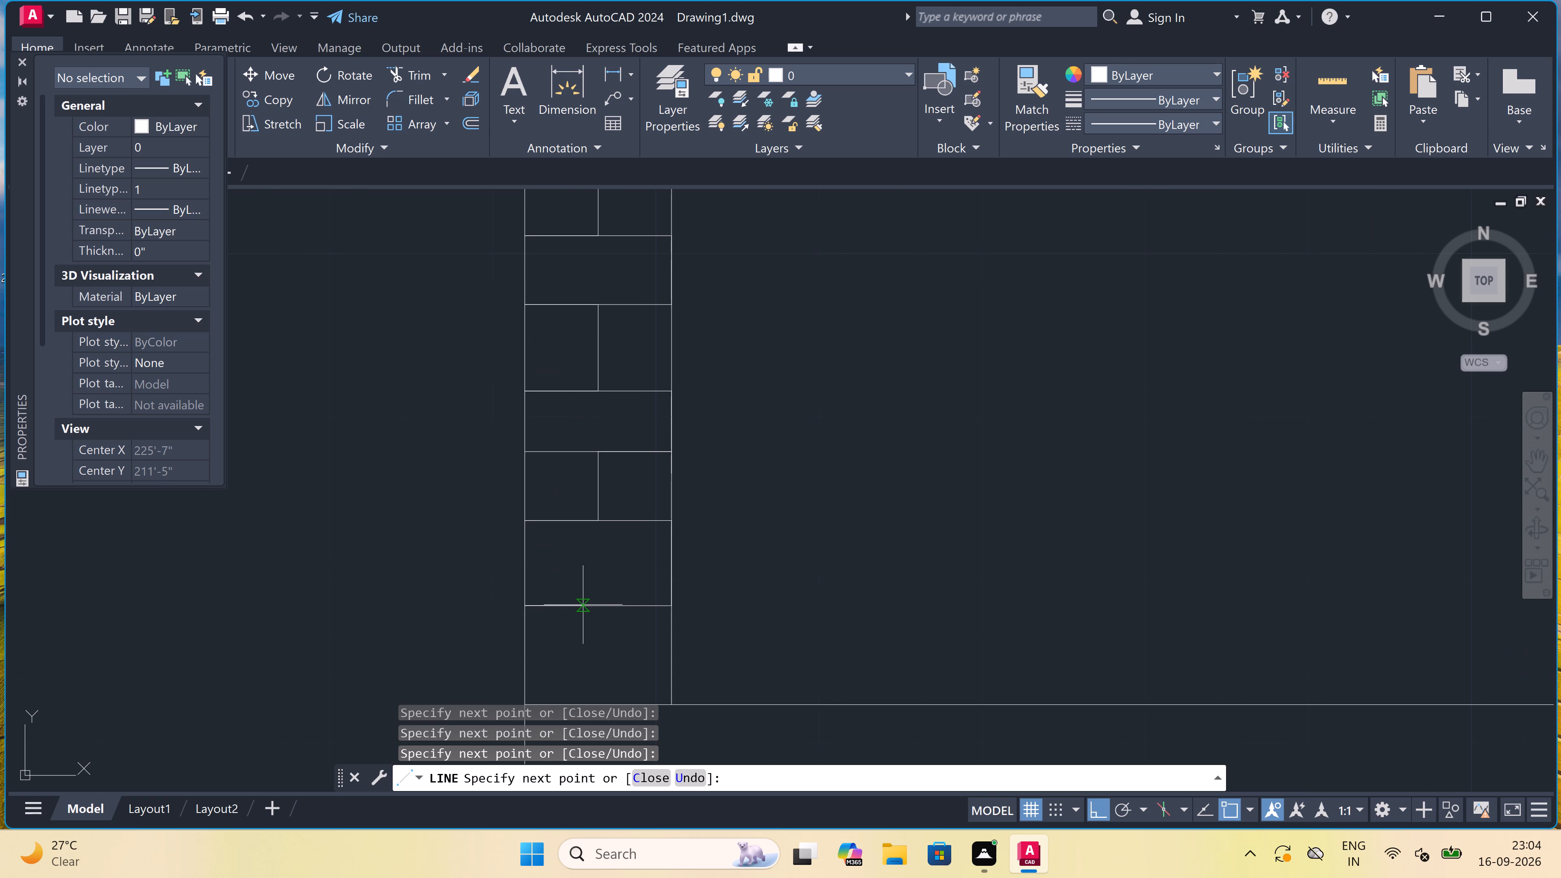
click(595, 605)
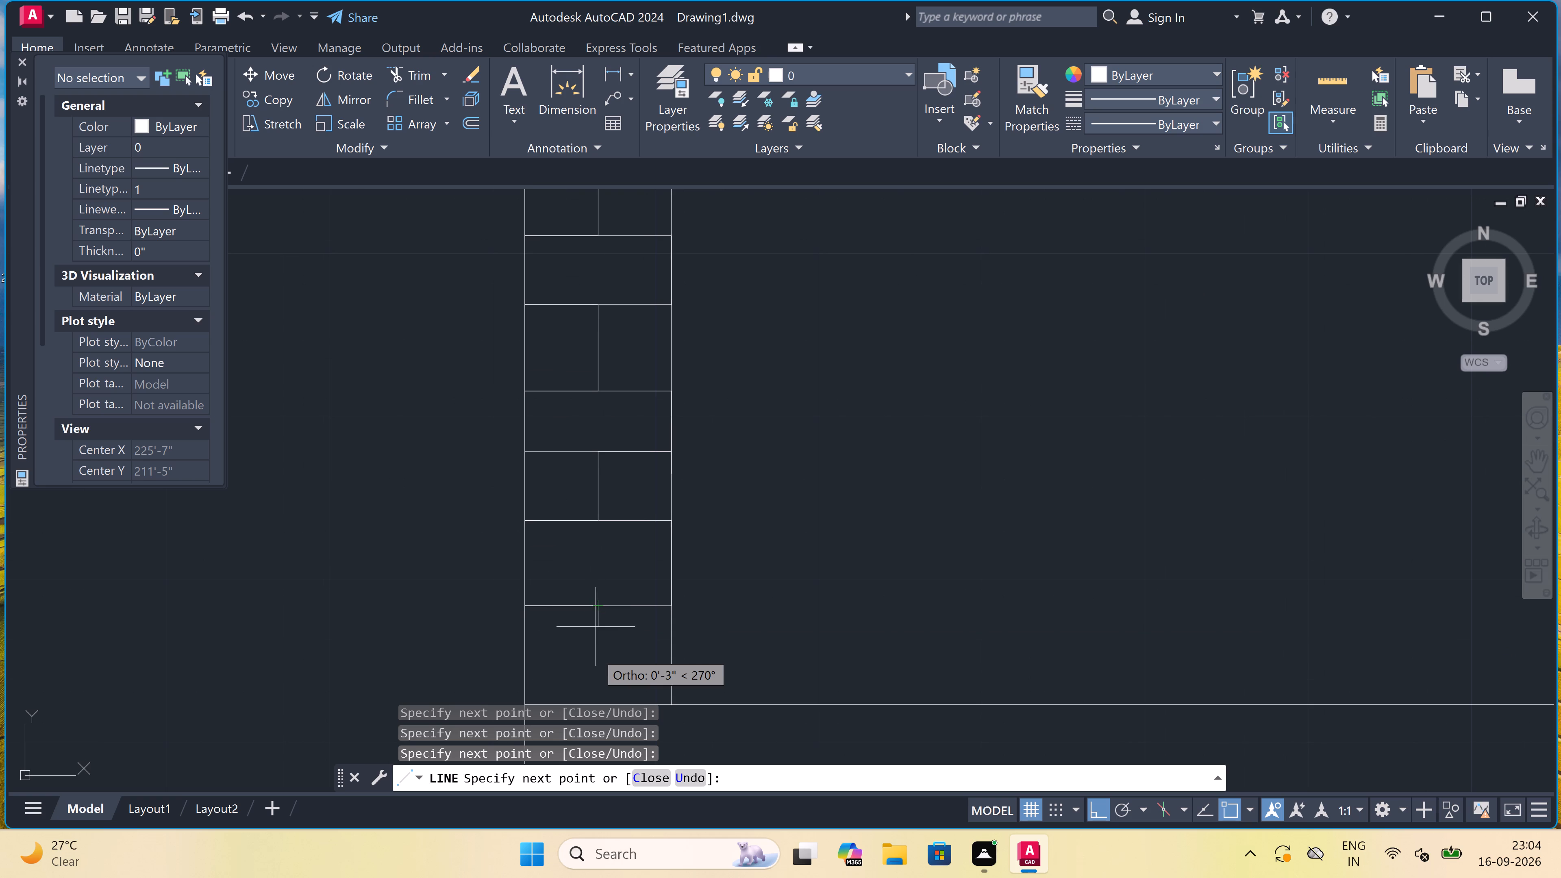
scroll(595, 653, up, 3)
scroll(595, 653, down, 4)
scroll(590, 674, up, 3)
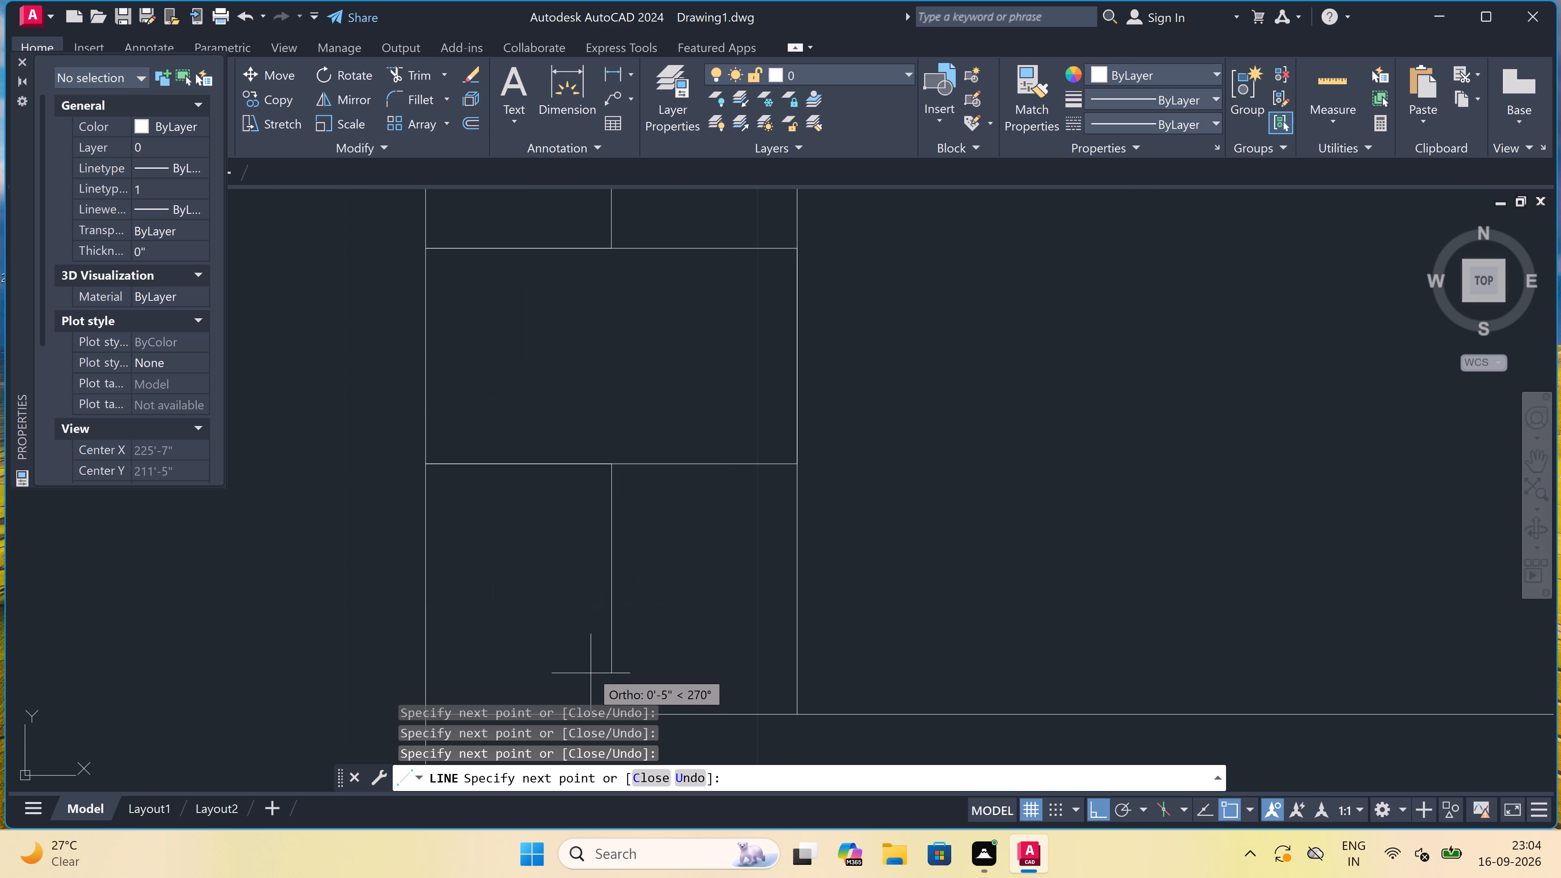
double_click(606, 634)
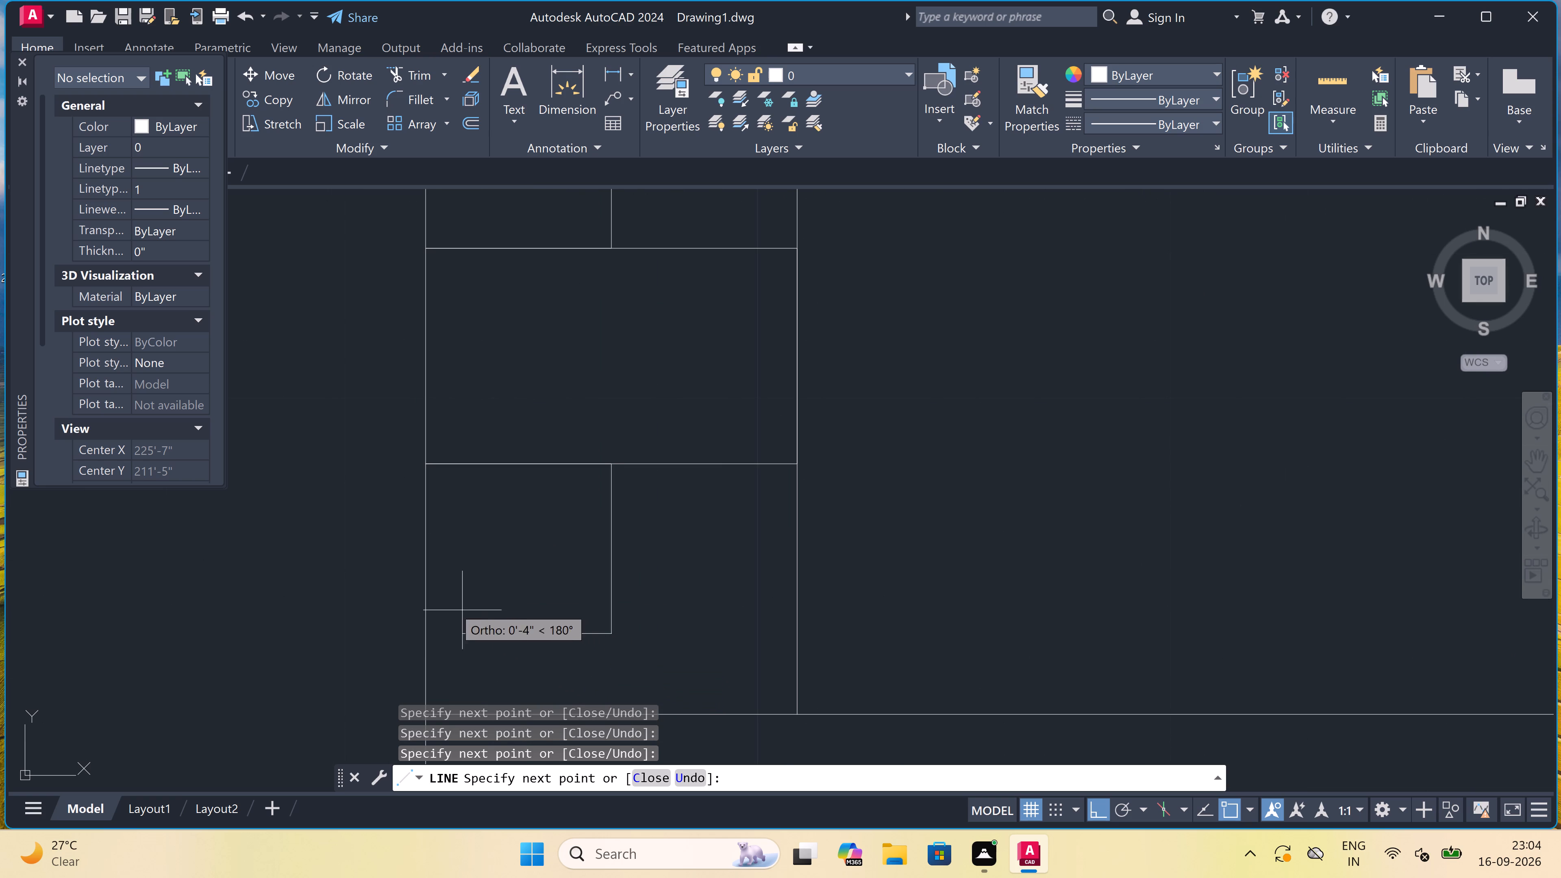
click(430, 638)
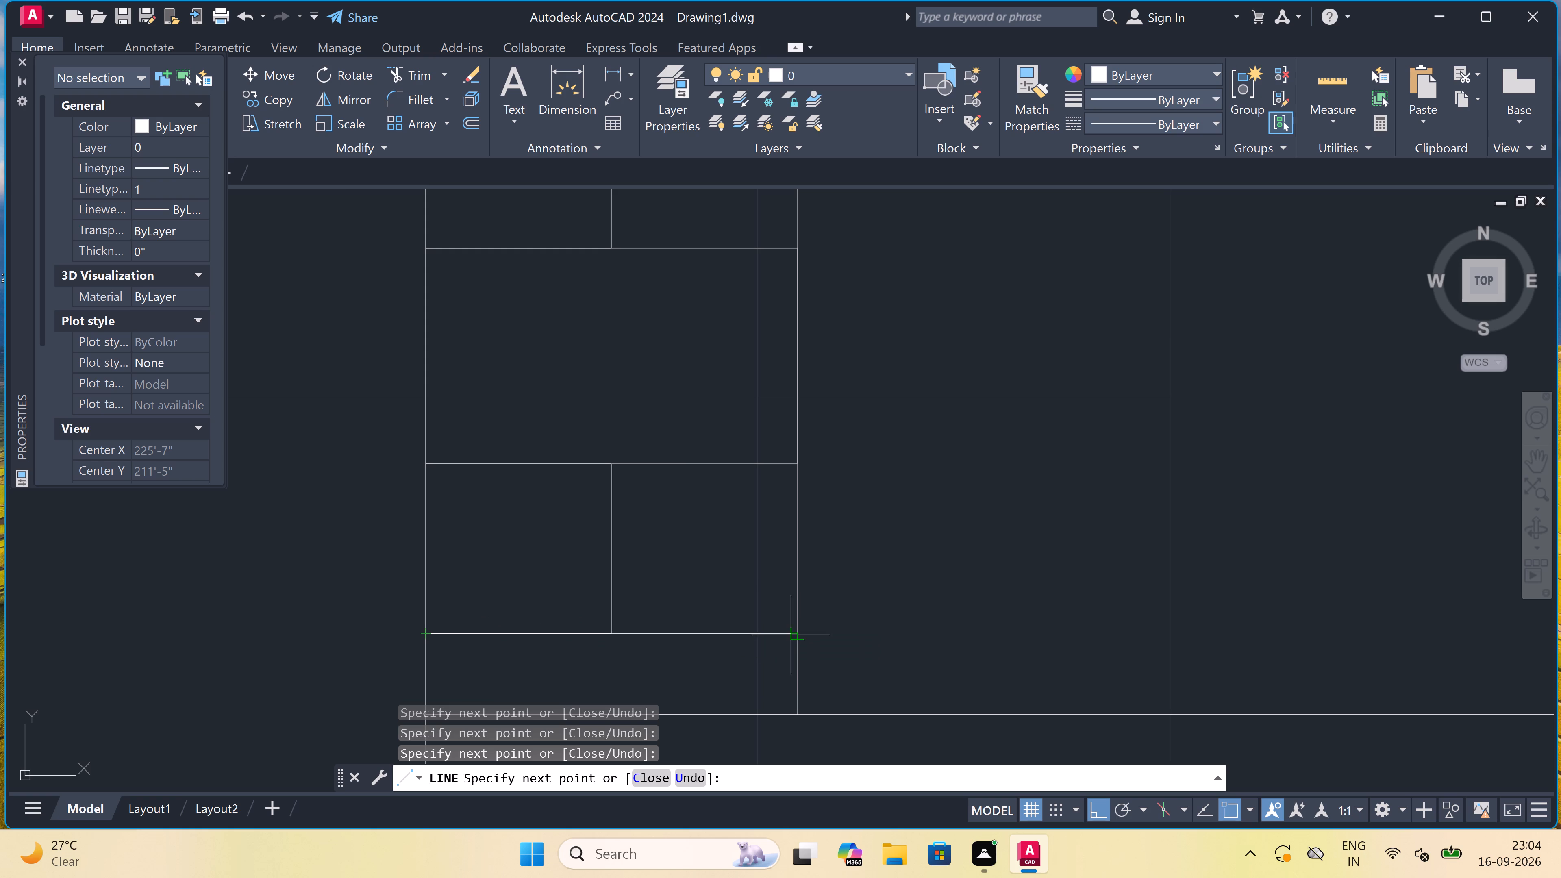
click(791, 635)
key(Escape)
Copy the left wall's whole set of brick courses from its lower-left corner, stacking two copies above it in the ground-floor wall.
scroll(709, 570, down, 2)
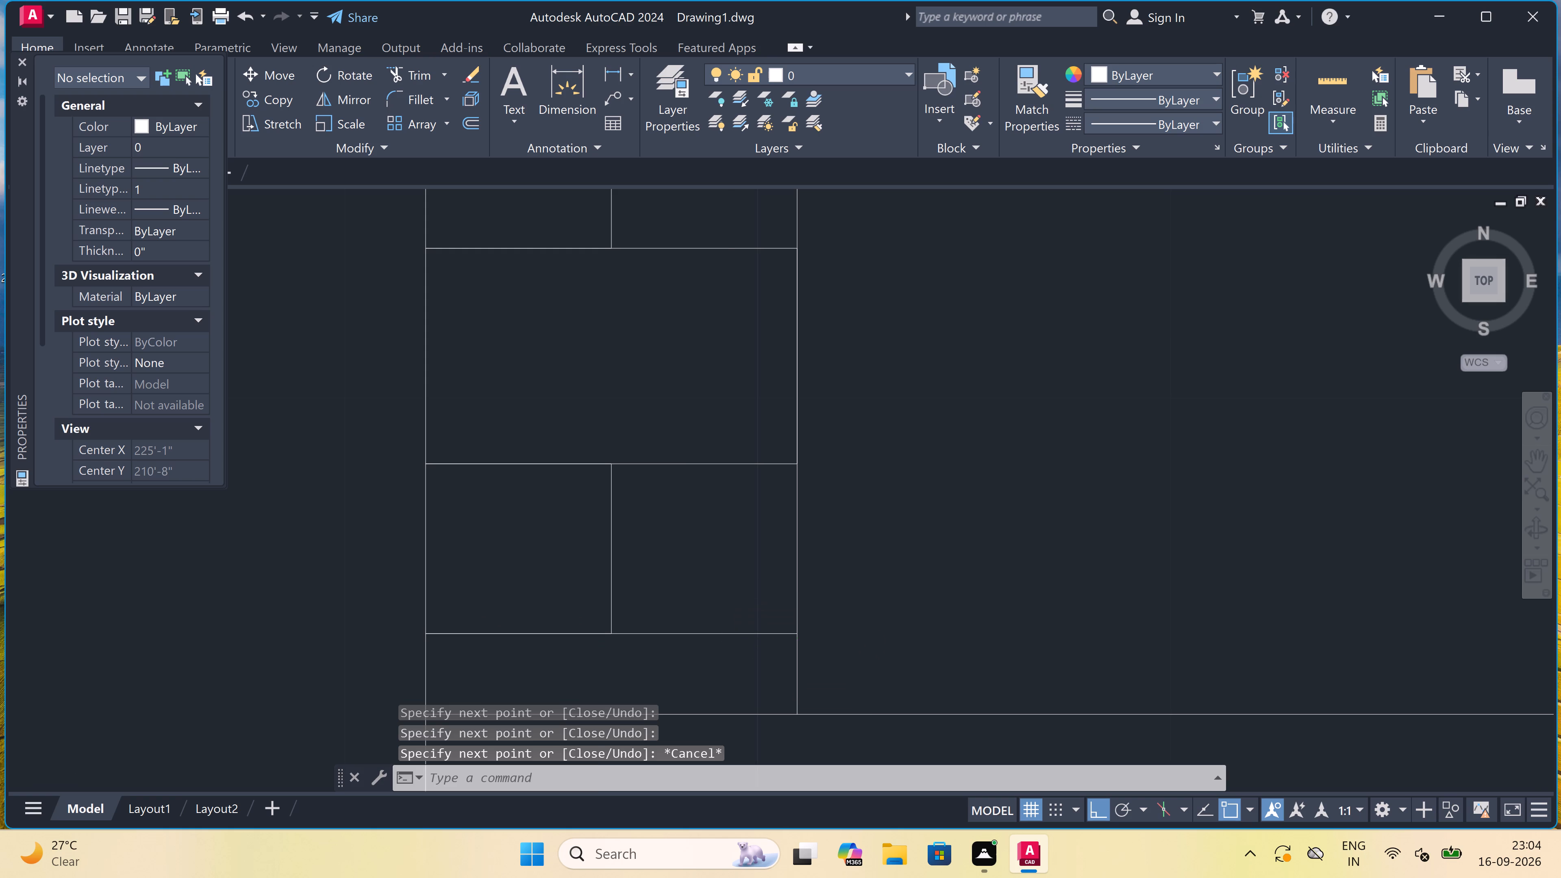
scroll(713, 499, down, 2)
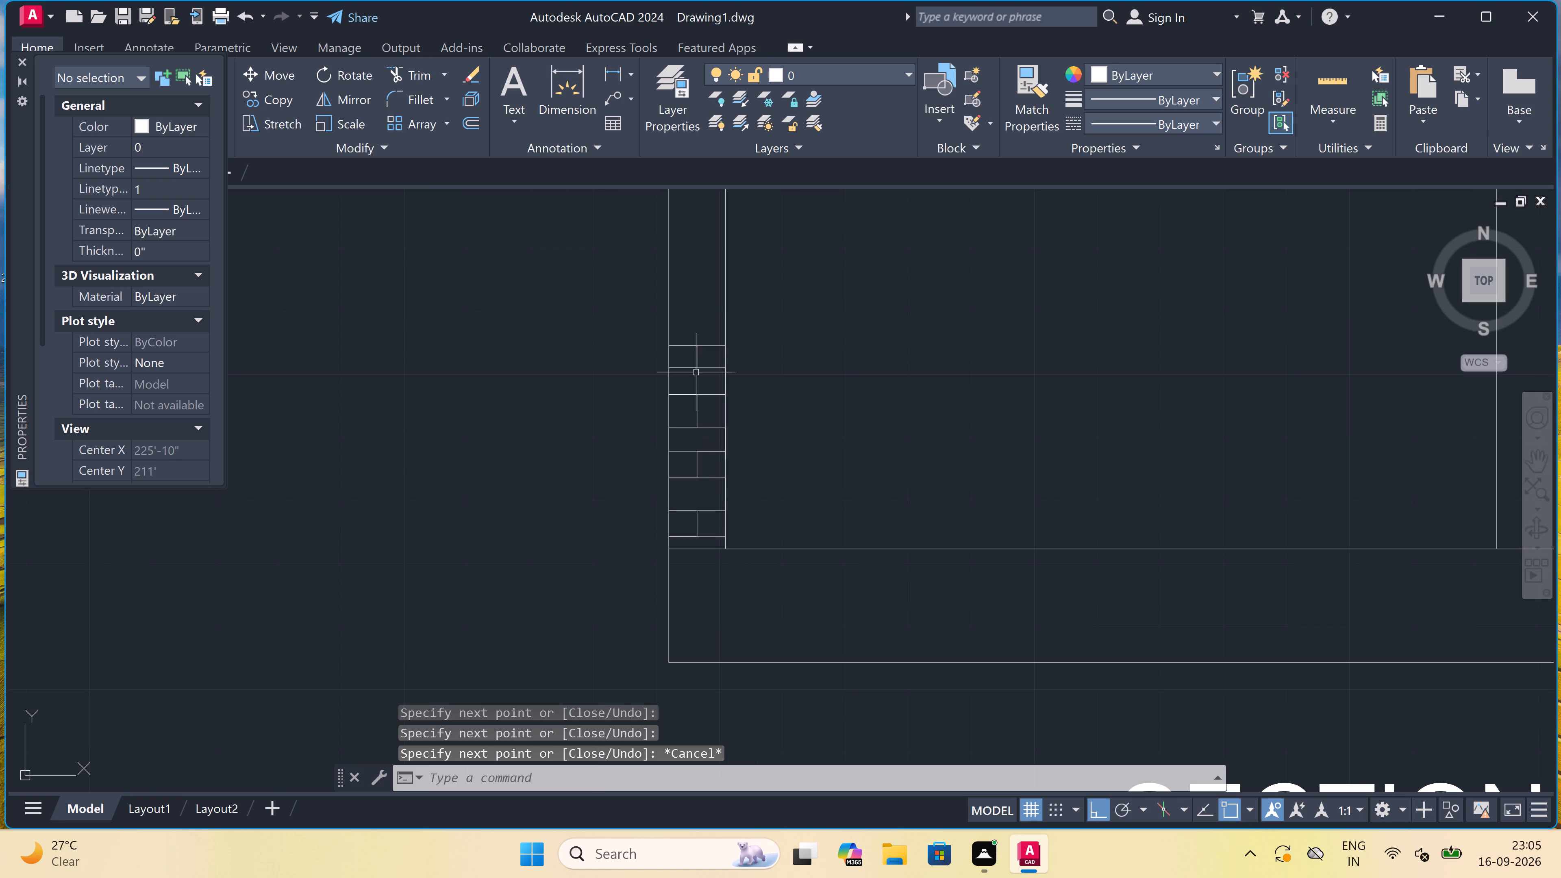
scroll(704, 327, up, 2)
double_click(704, 327)
scroll(678, 545, down, 3)
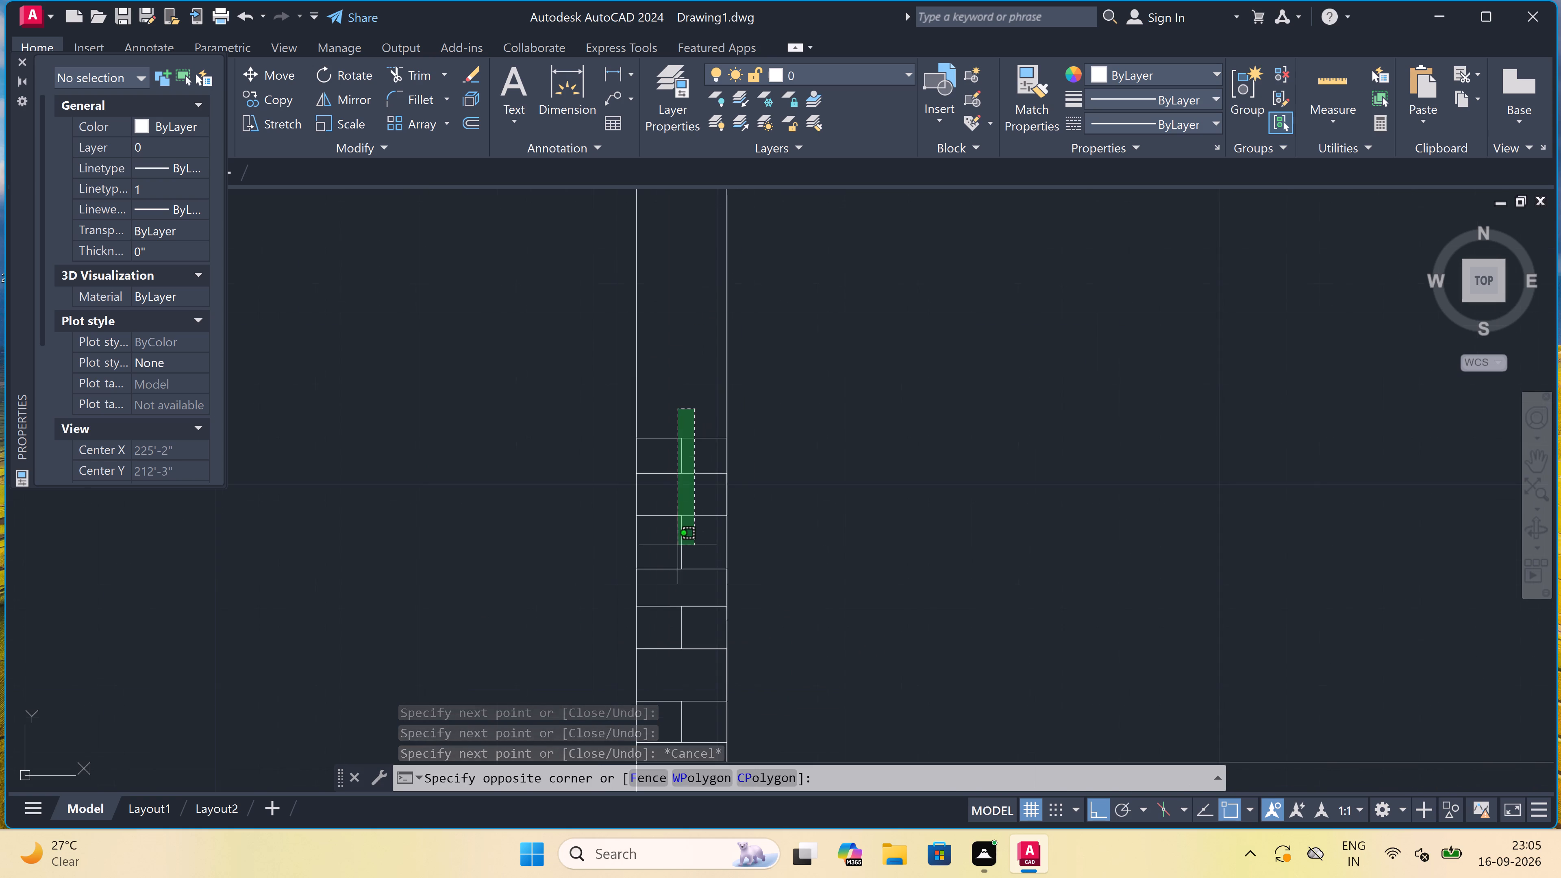
scroll(673, 619, up, 3)
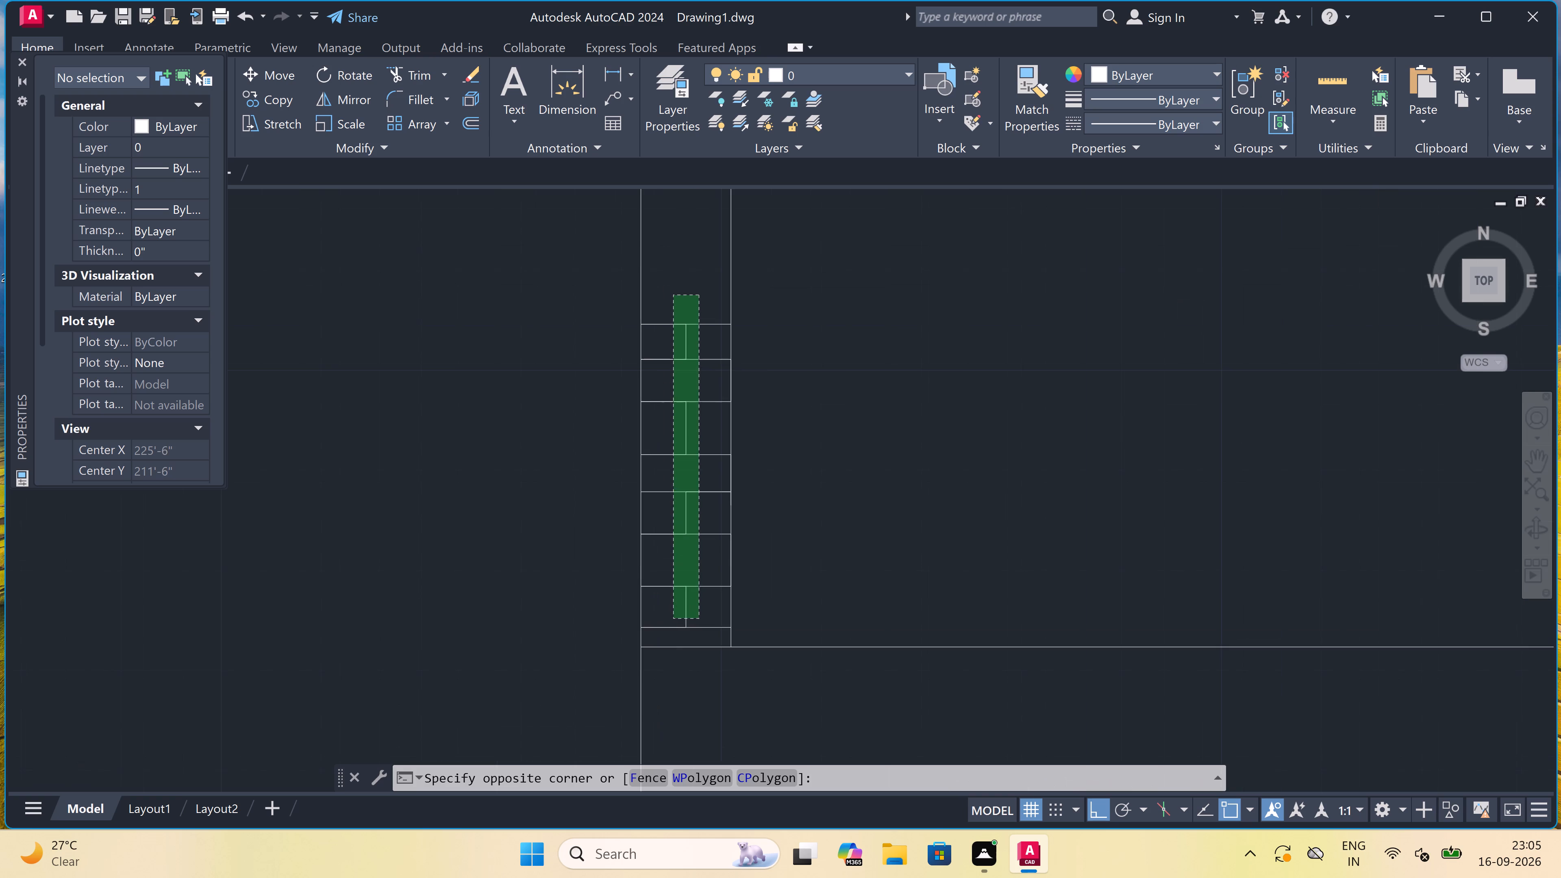
click(671, 639)
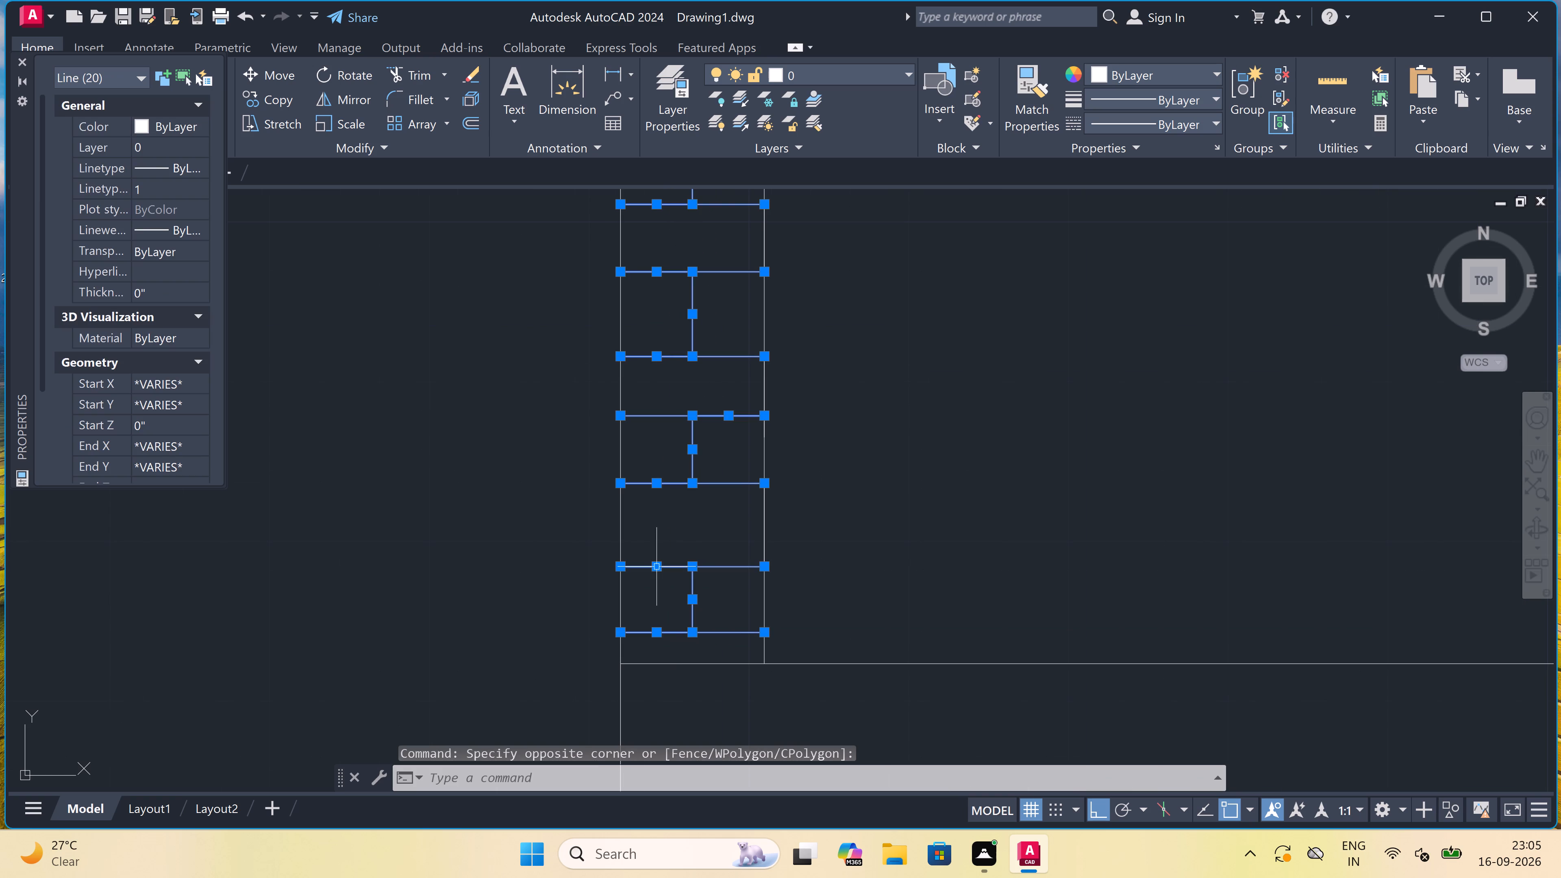
click(277, 102)
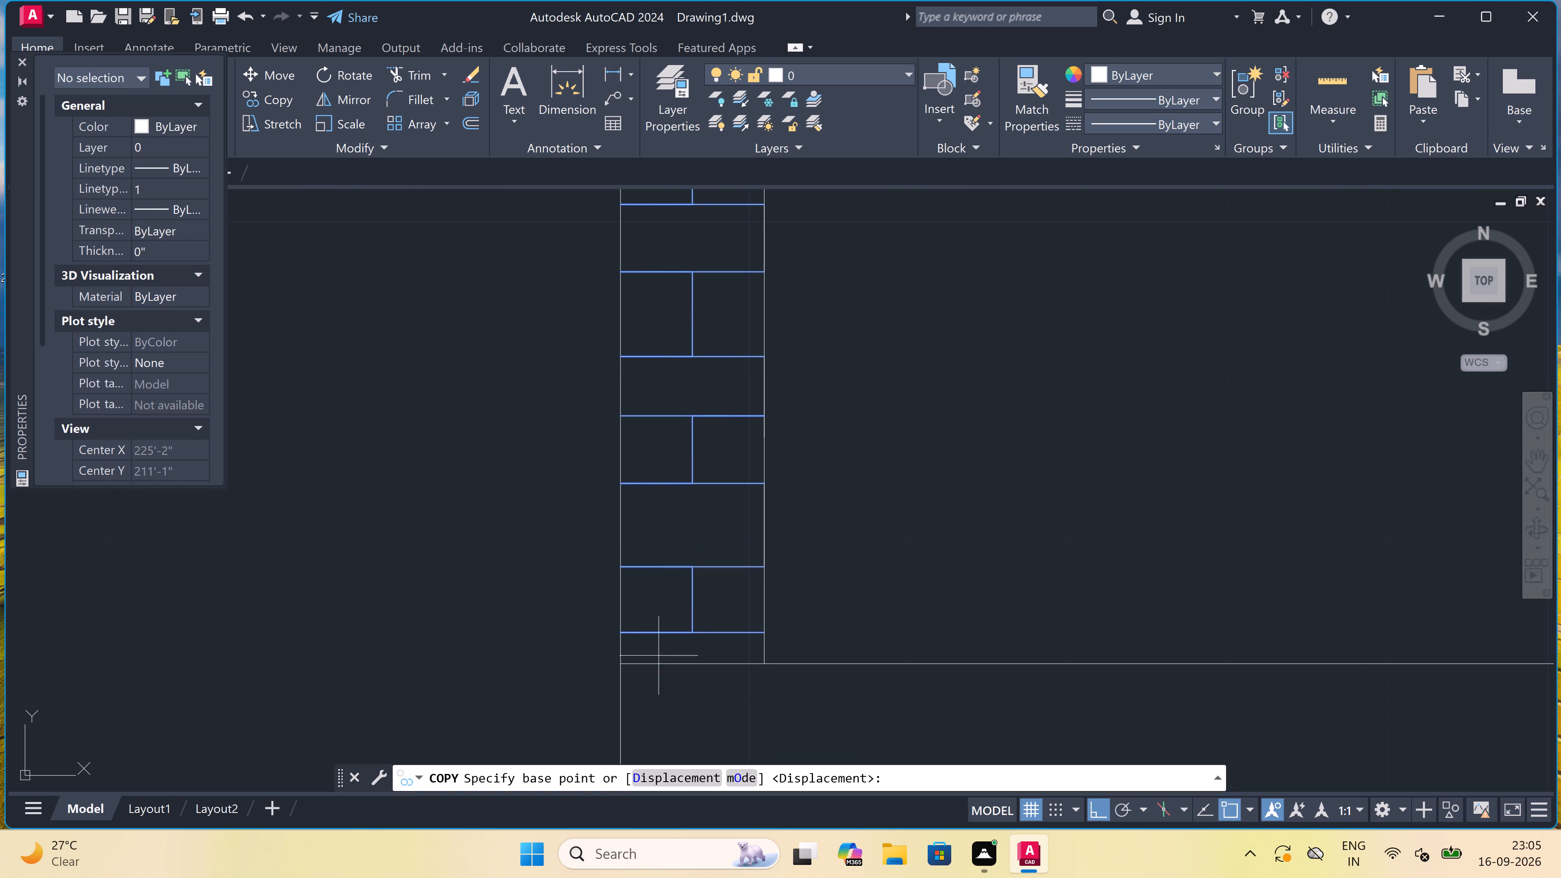
click(617, 633)
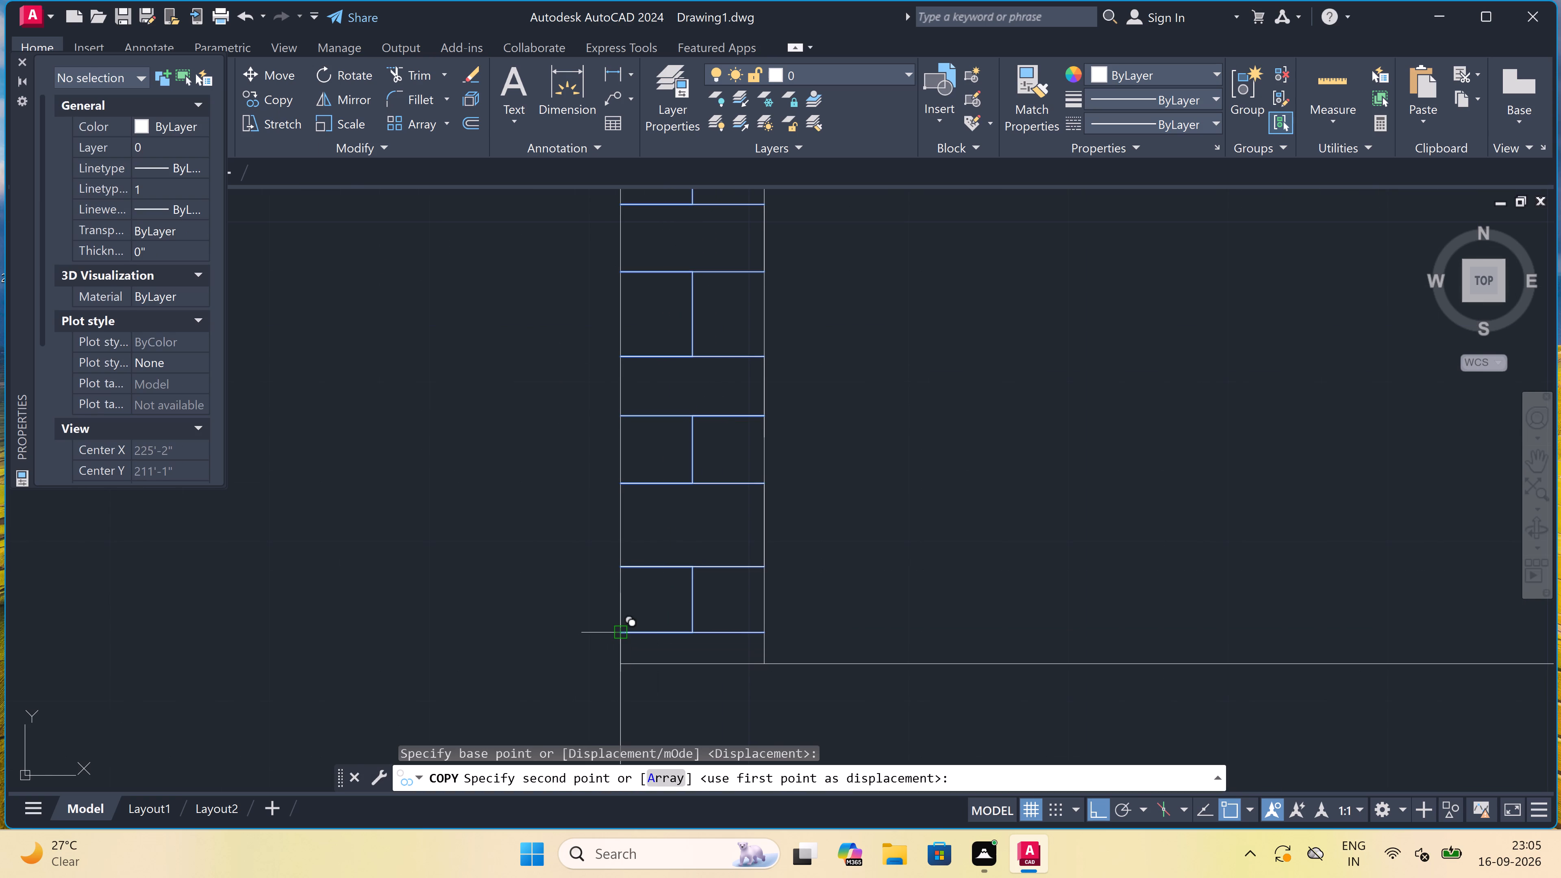
scroll(617, 632, down, 2)
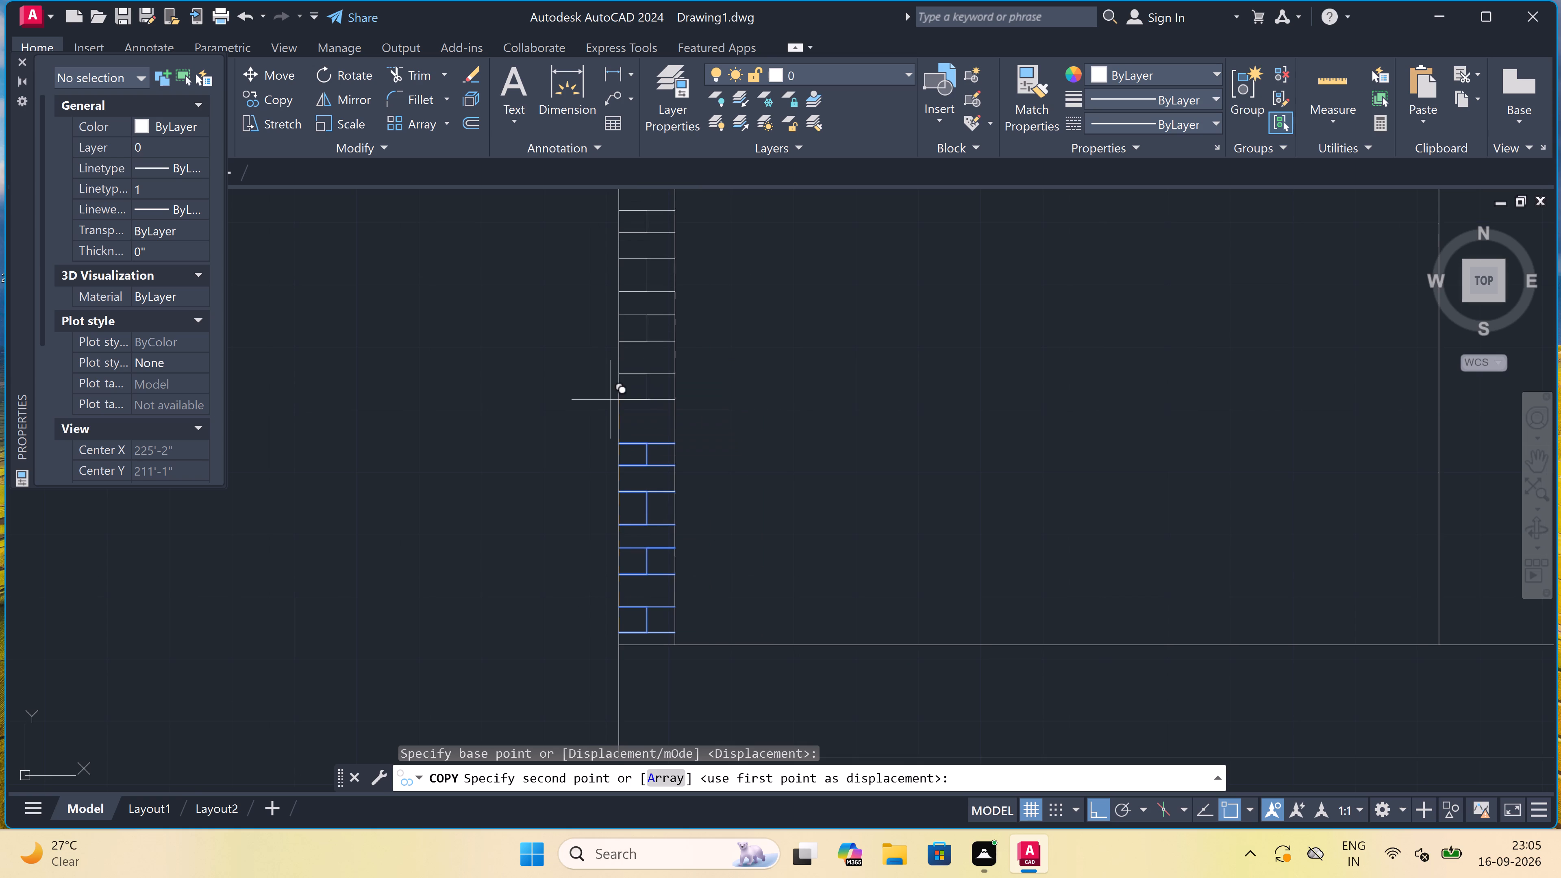
scroll(618, 419, up, 2)
click(617, 415)
scroll(617, 415, down, 5)
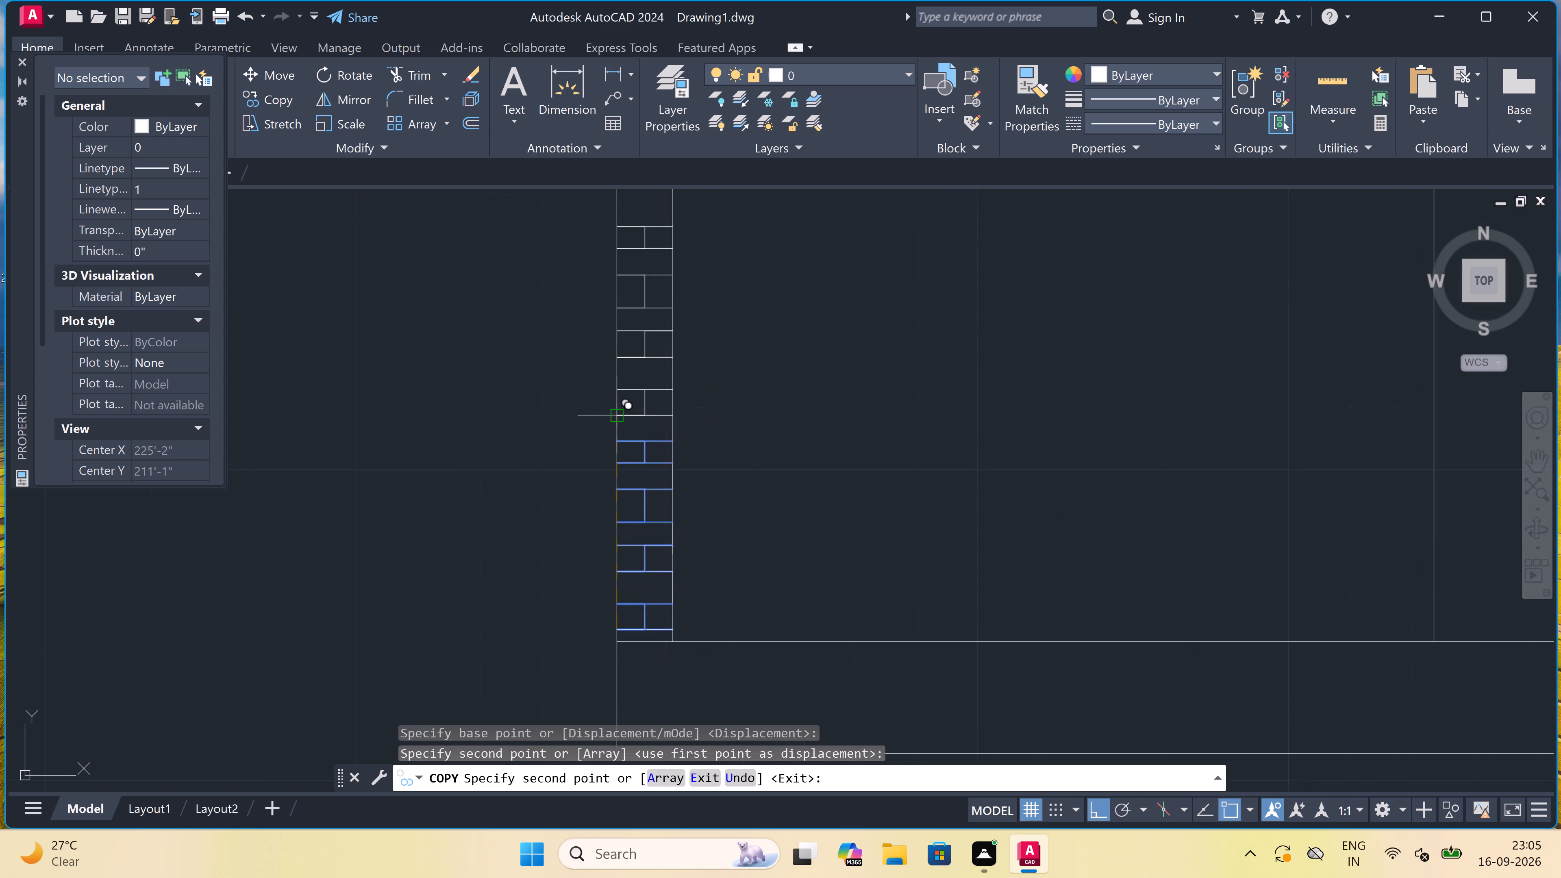
scroll(613, 310, up, 4)
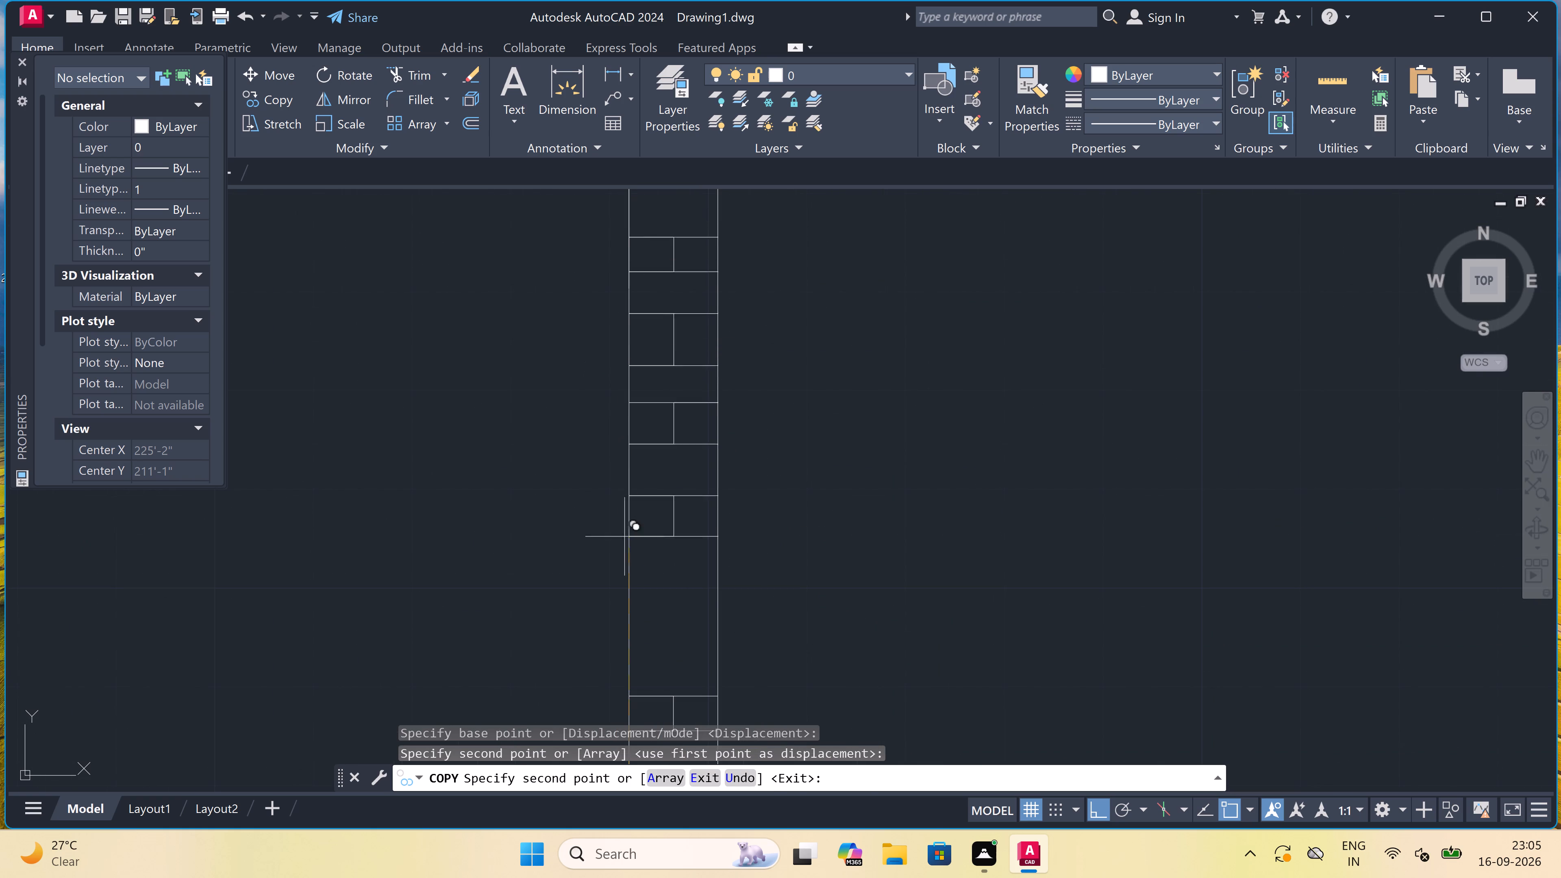
click(630, 653)
Stack two more copies of the brick courses up the left wall, continuing past the intermediate floor slab.
scroll(630, 654, down, 4)
scroll(633, 572, up, 3)
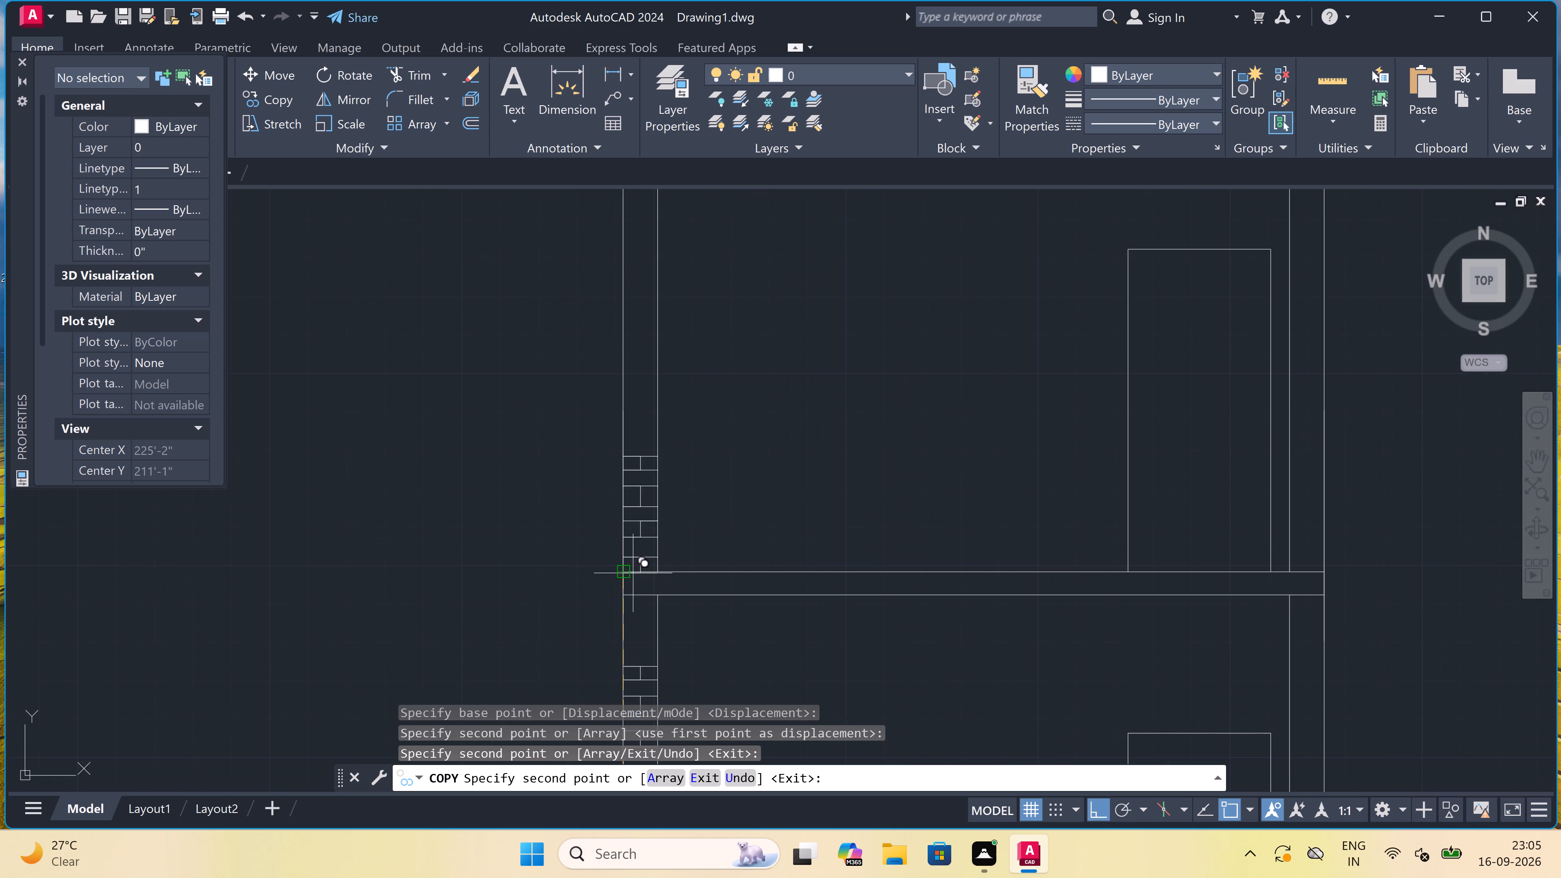
scroll(632, 639, up, 2)
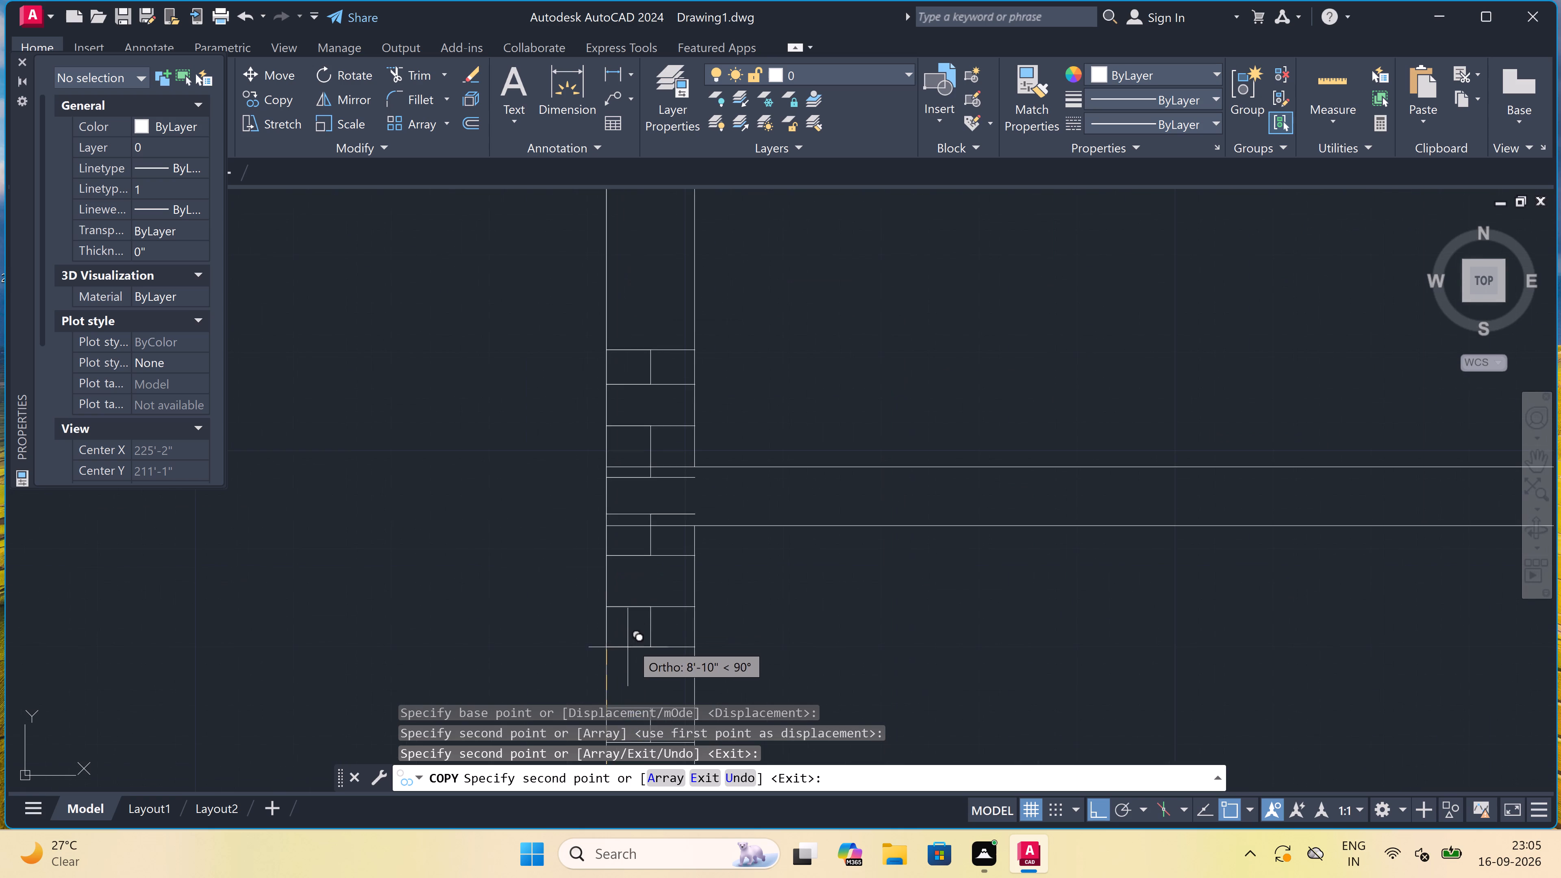
scroll(628, 647, down, 3)
scroll(624, 661, up, 3)
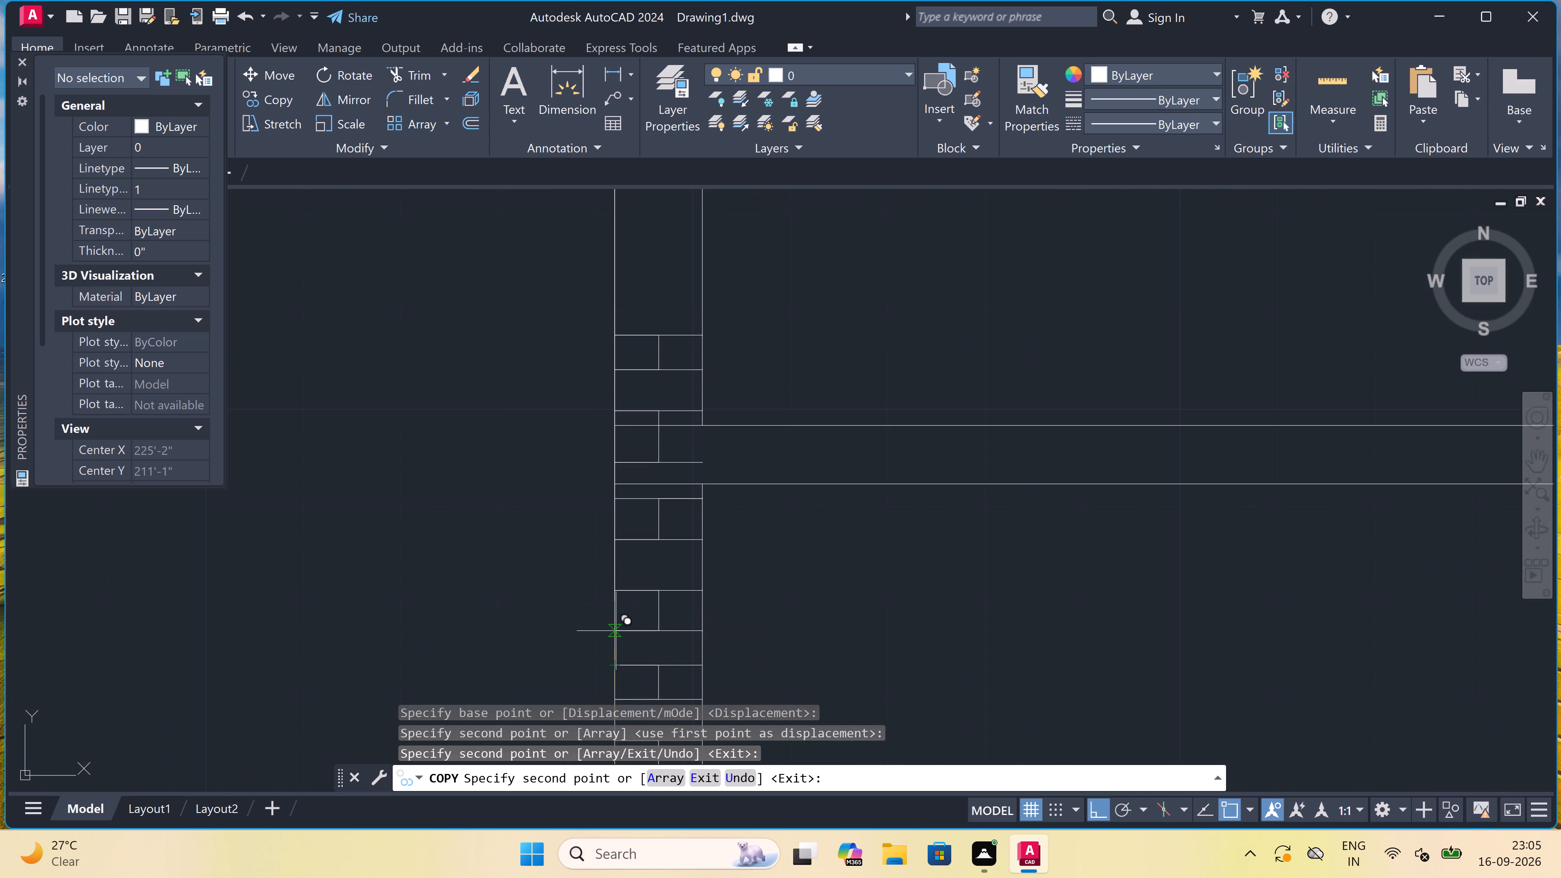
click(616, 628)
scroll(617, 626, down, 2)
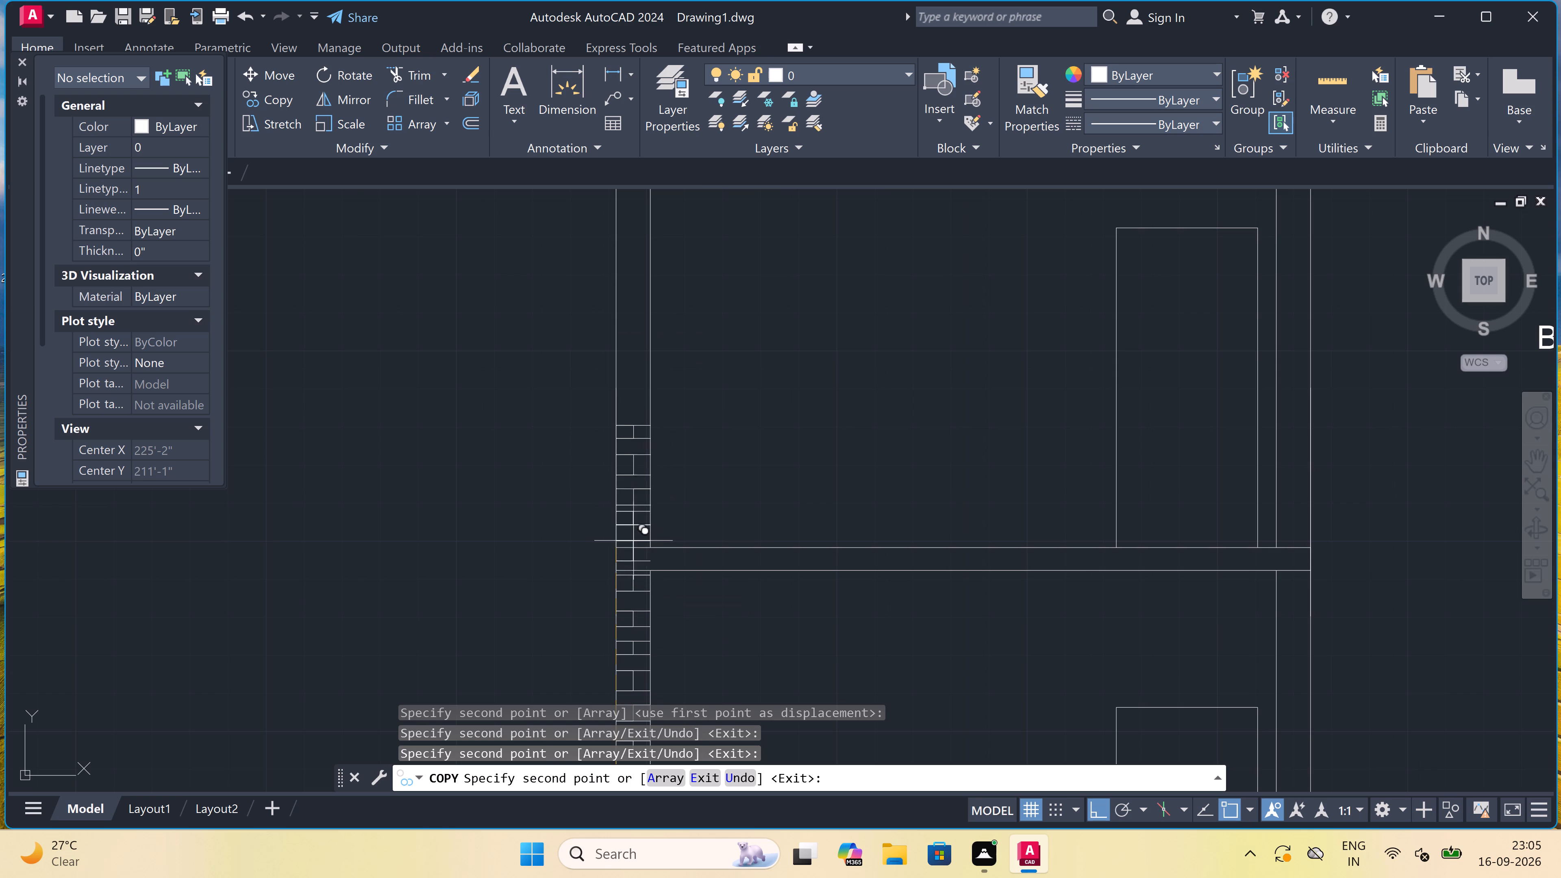
scroll(633, 532, up, 2)
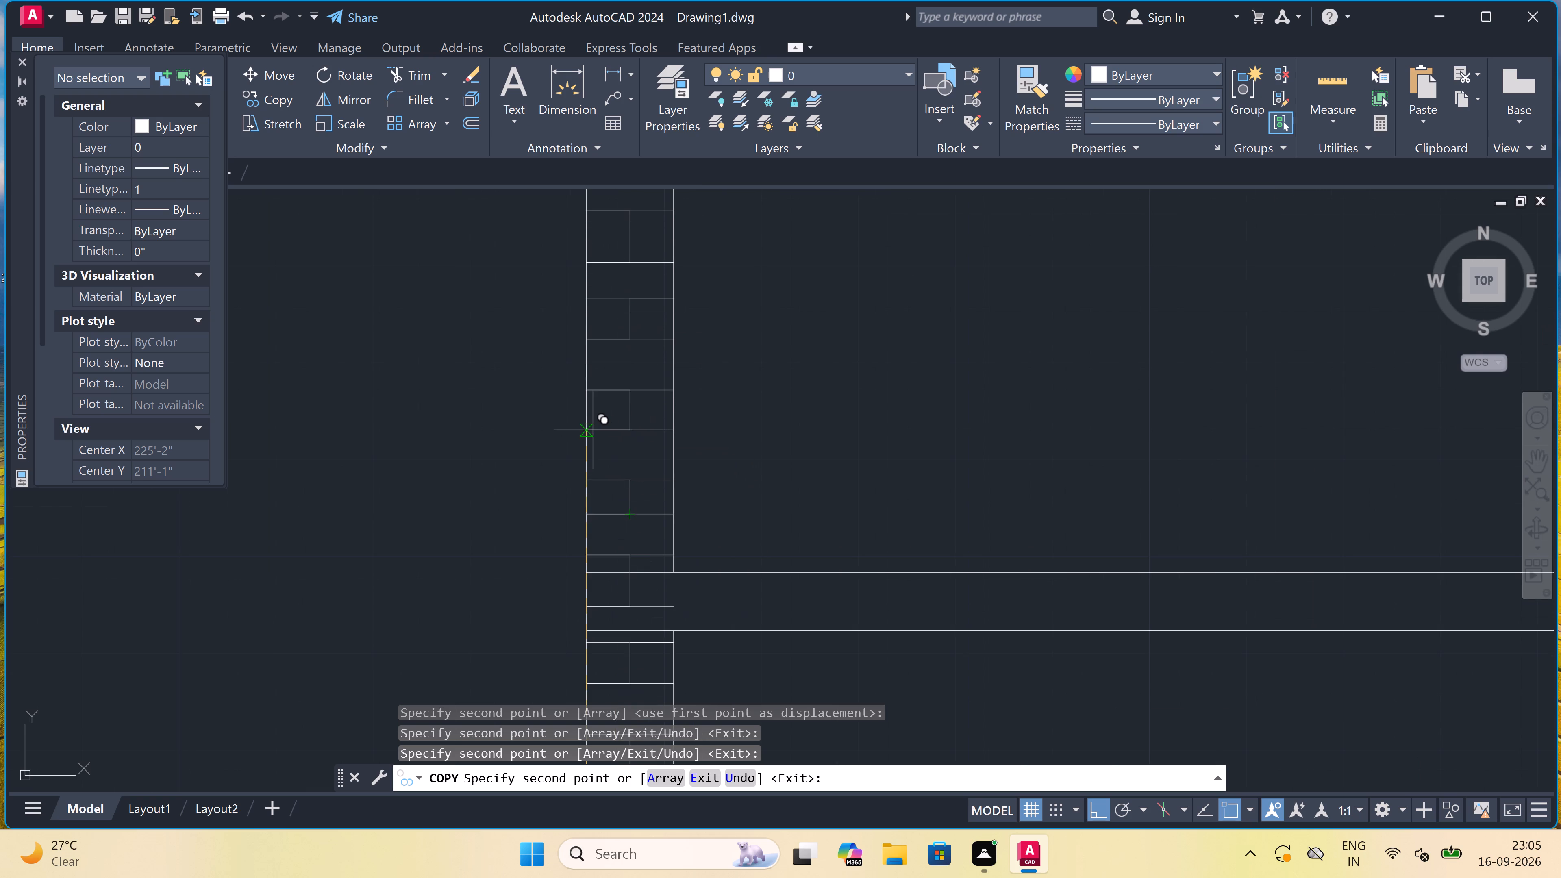
click(587, 437)
Stack another two copies of the brick courses up the upper-storey left wall to the roof slab.
scroll(587, 437, down, 3)
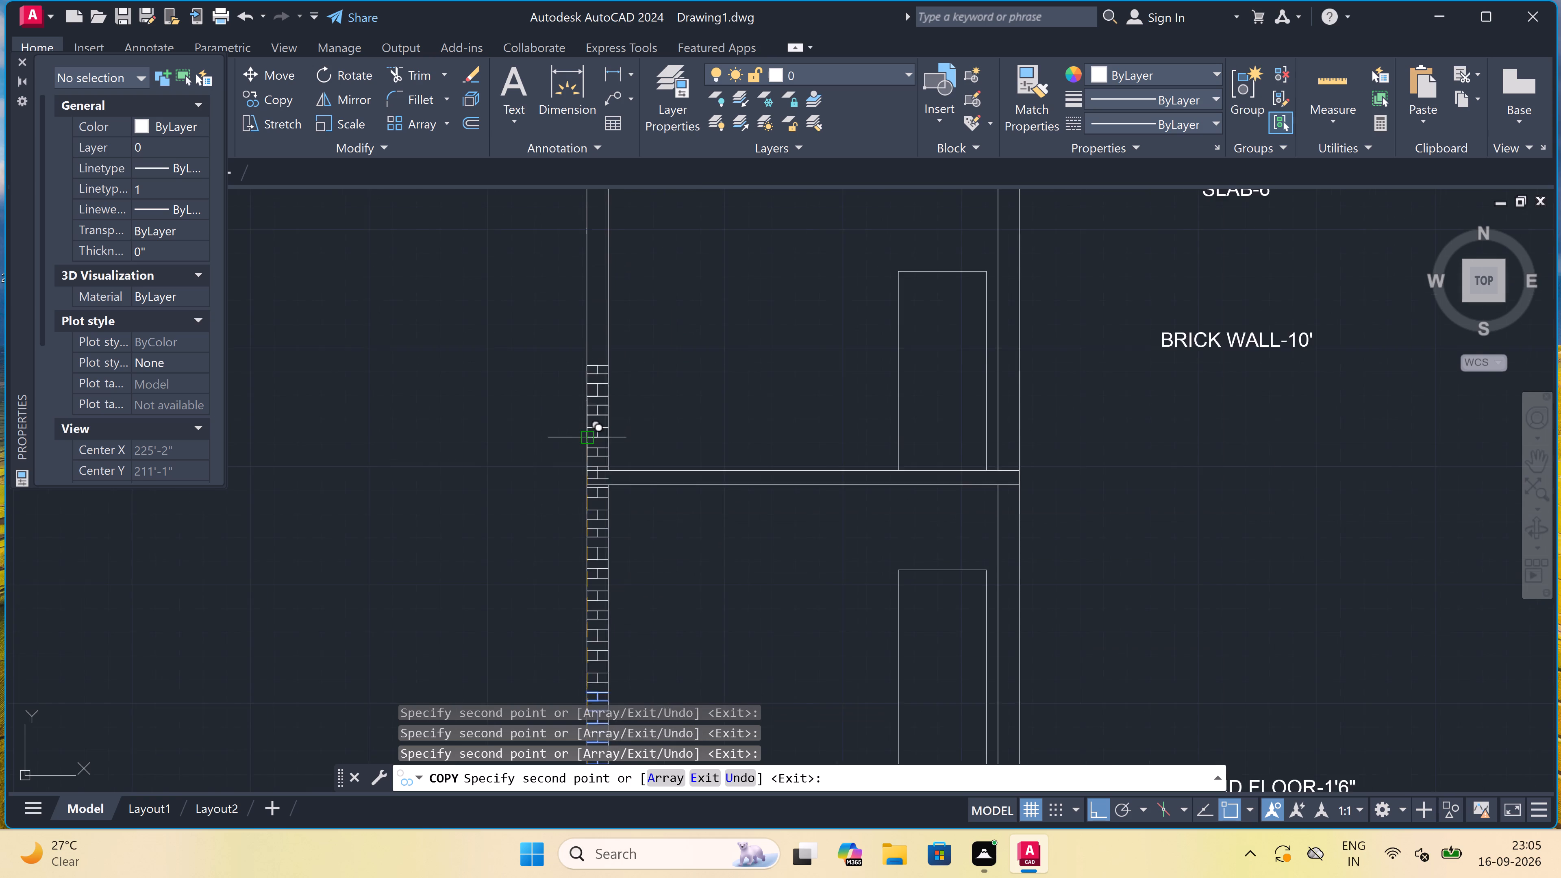
scroll(587, 437, down, 1)
scroll(589, 361, up, 3)
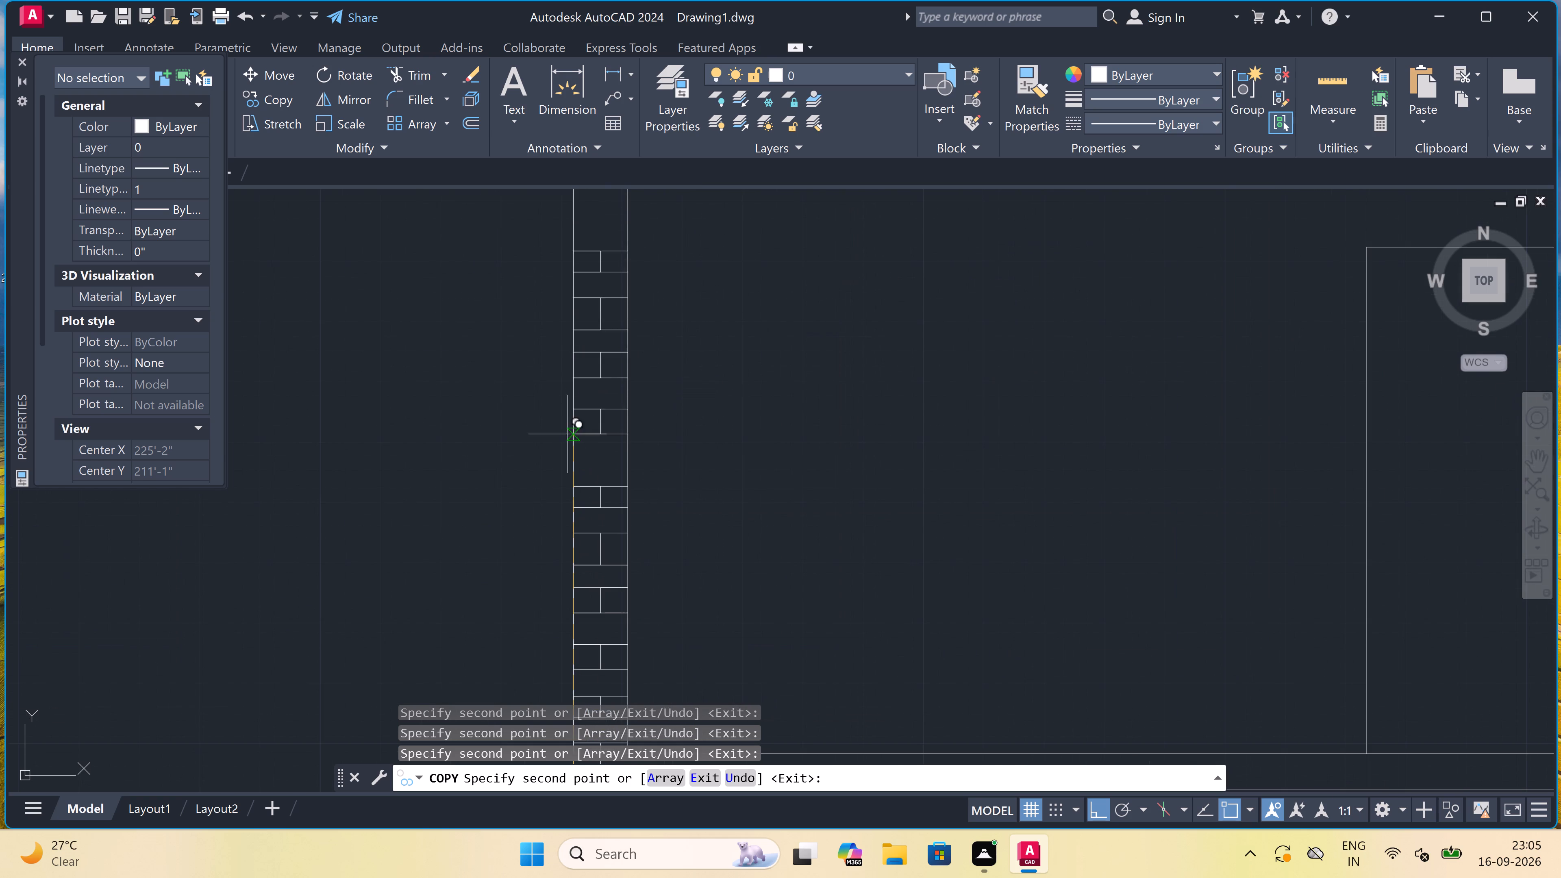
click(571, 455)
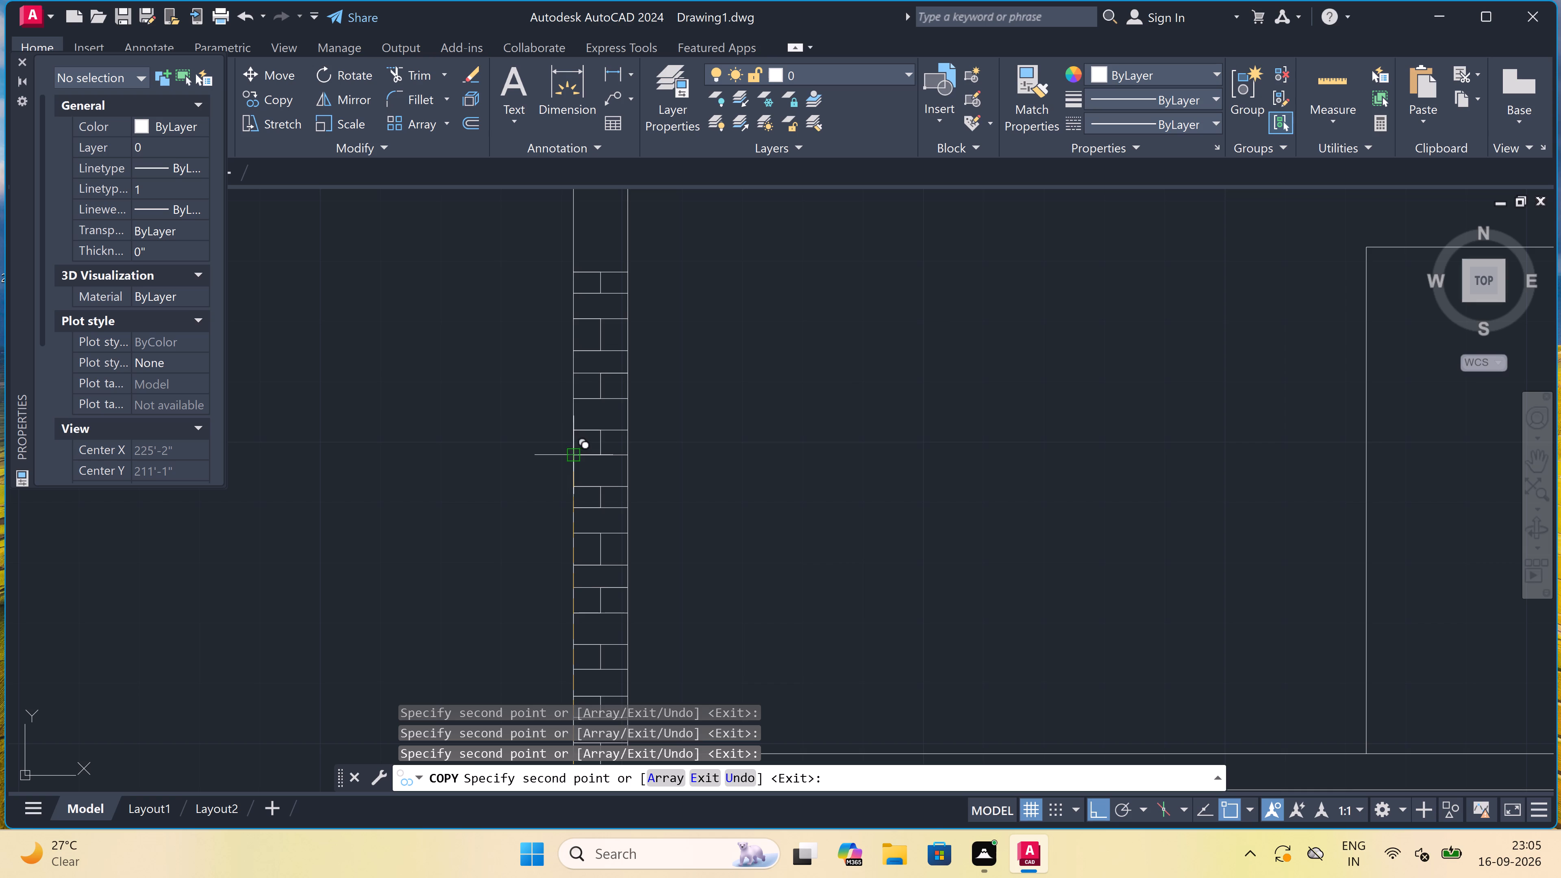
scroll(573, 456, down, 4)
scroll(583, 382, up, 4)
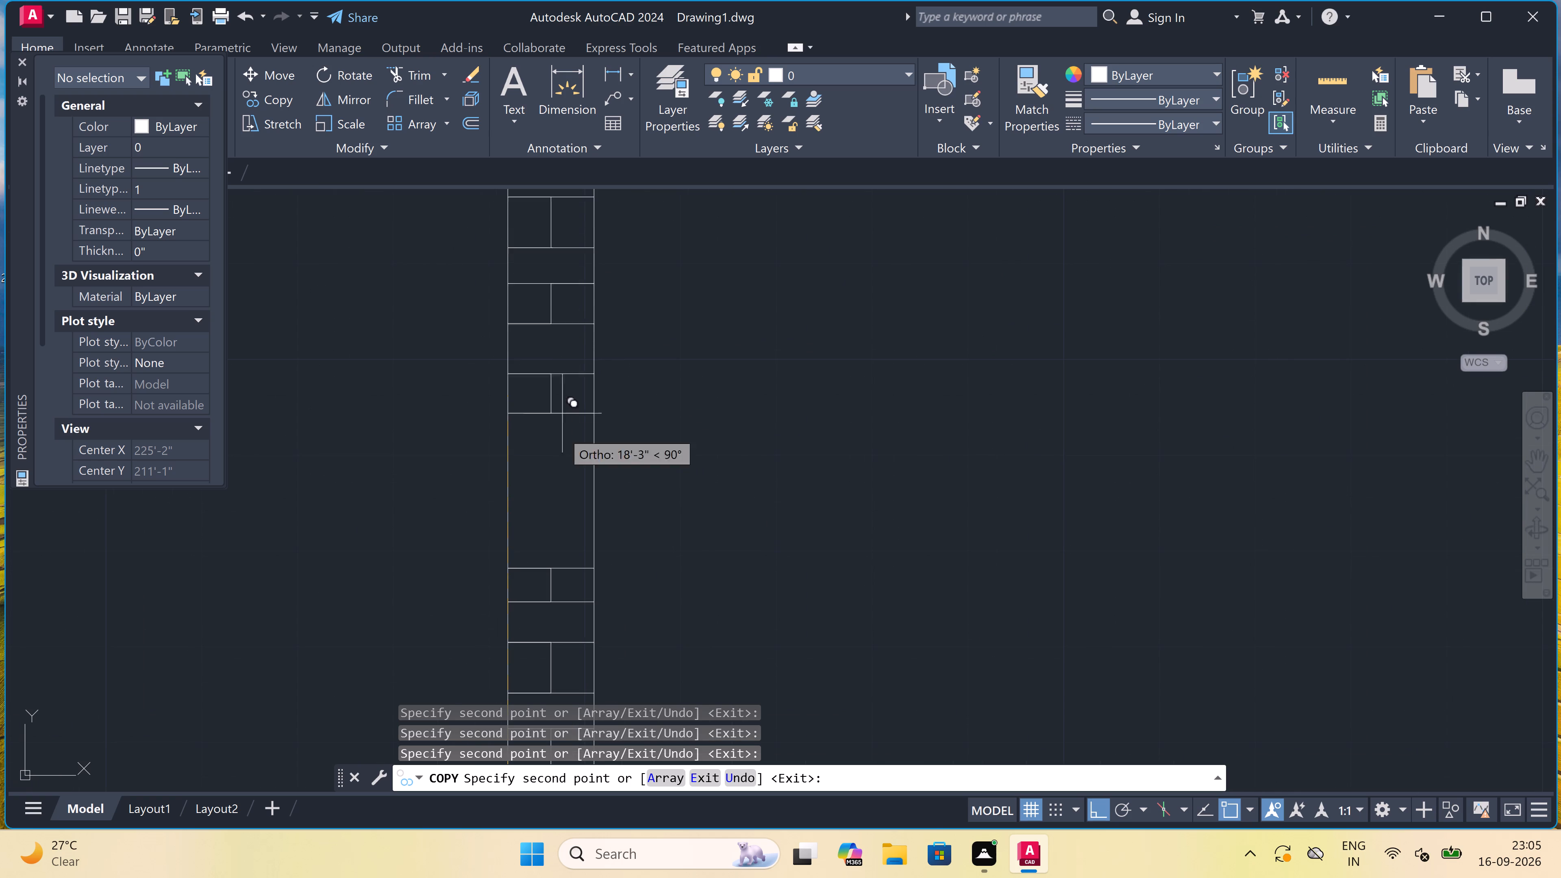
click(507, 521)
With Ortho off, place two stacked copies of the brick courses in the section's right wall, starting at the ground-floor line.
scroll(507, 521, down, 2)
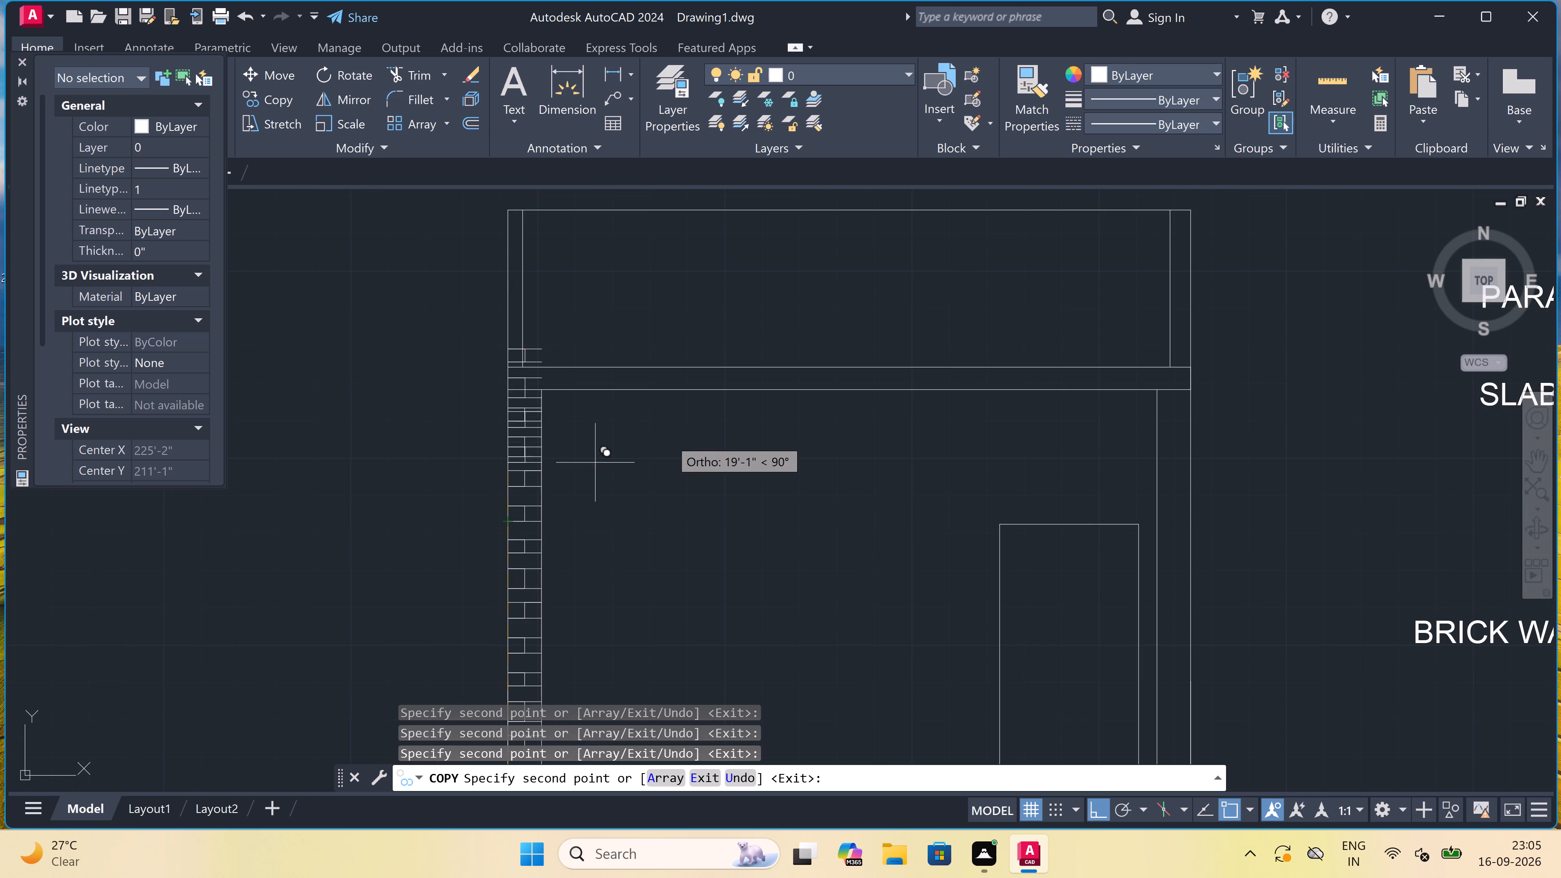
key(F8)
scroll(715, 437, down, 3)
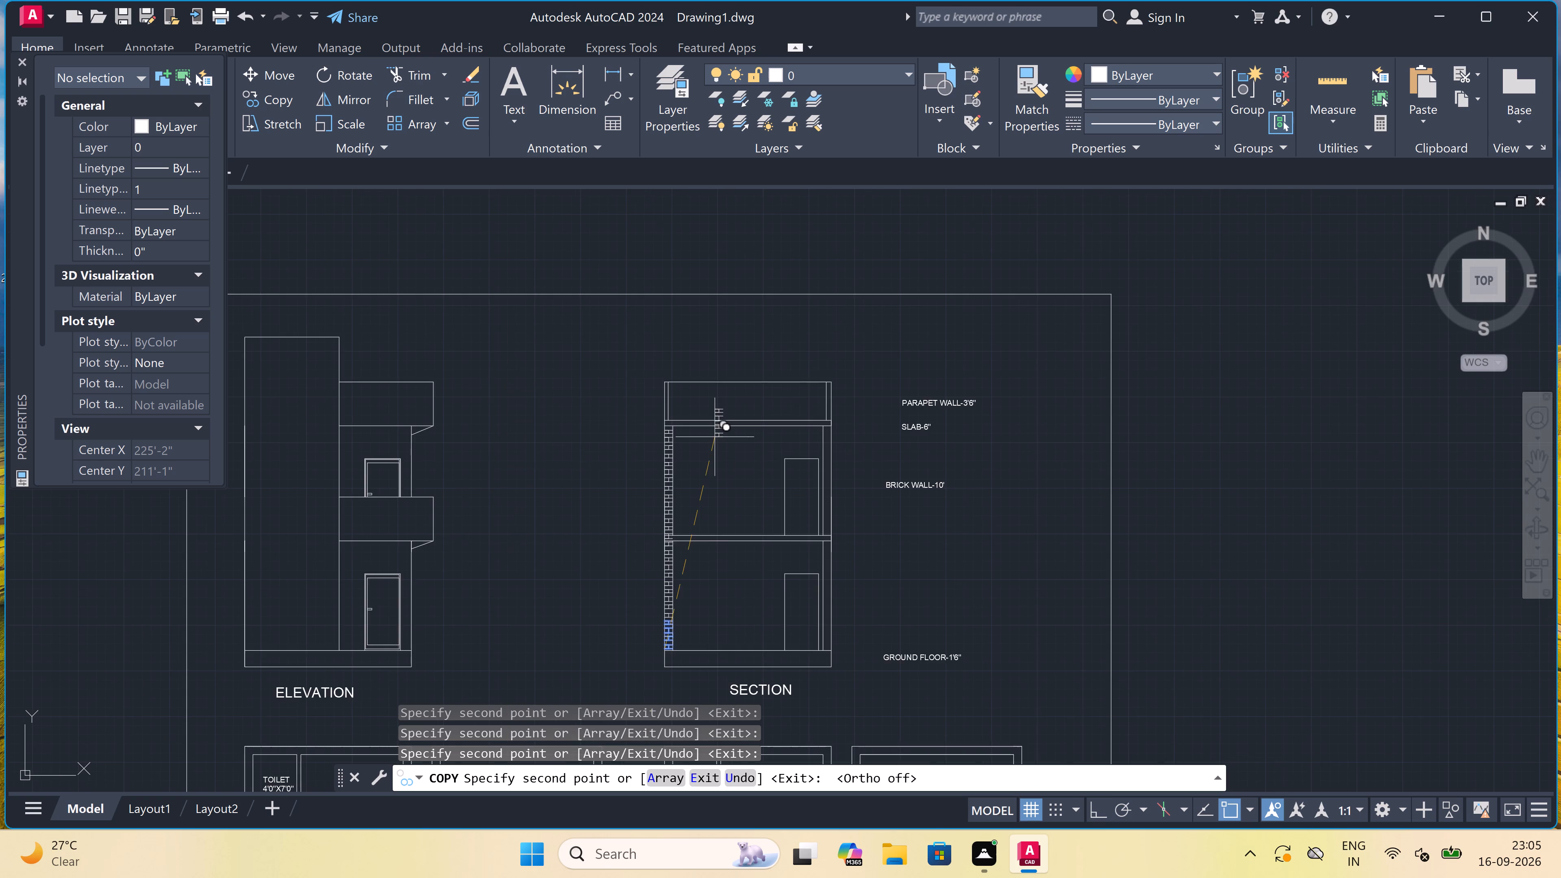
scroll(715, 437, down, 2)
scroll(765, 527, up, 4)
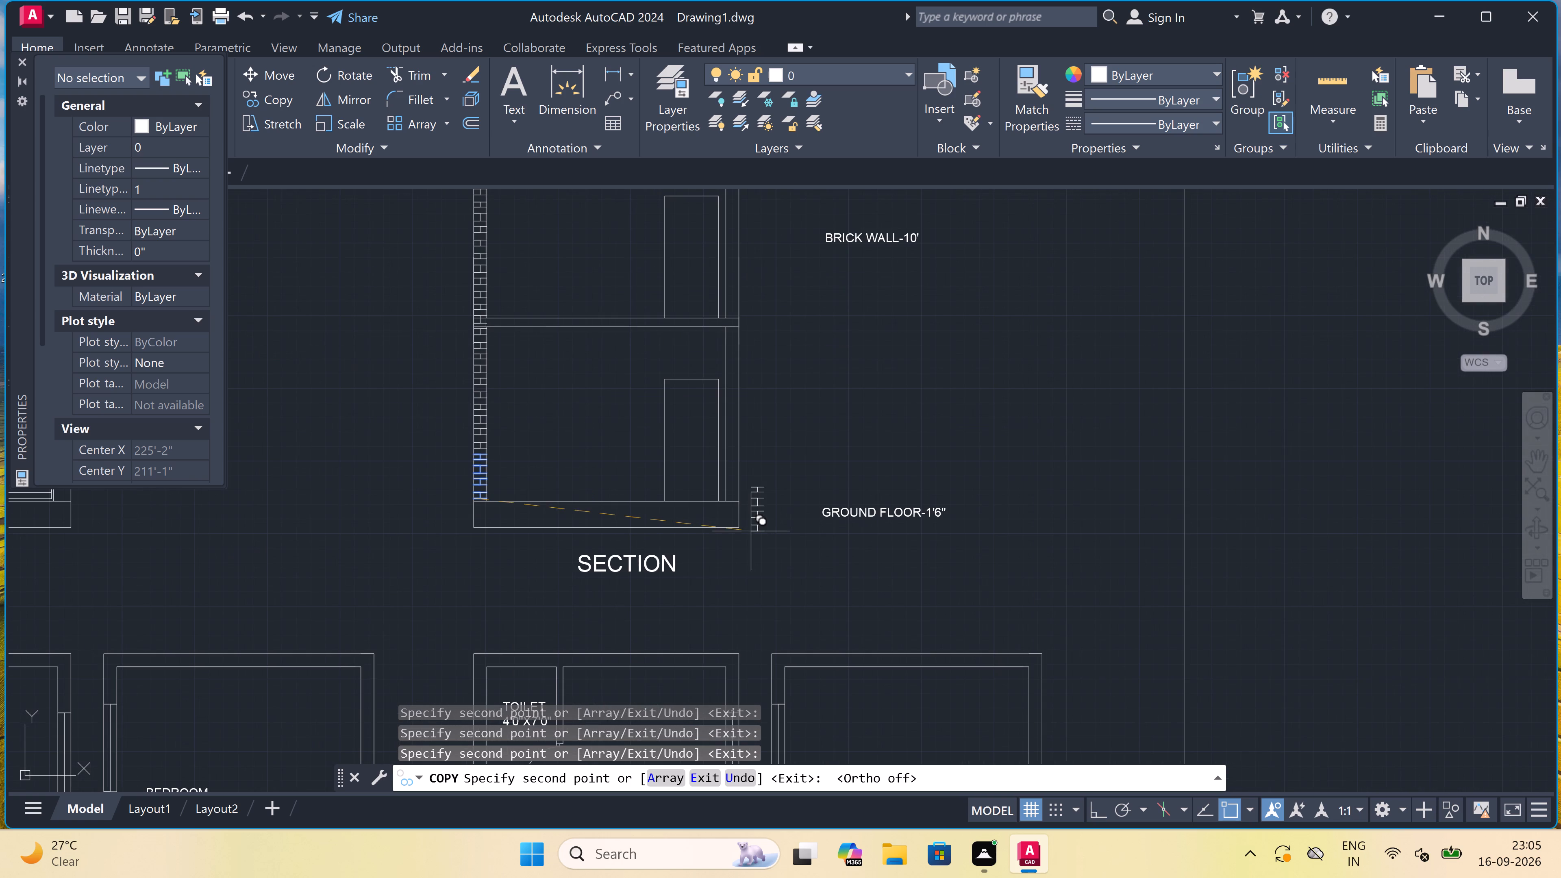
scroll(725, 501, up, 4)
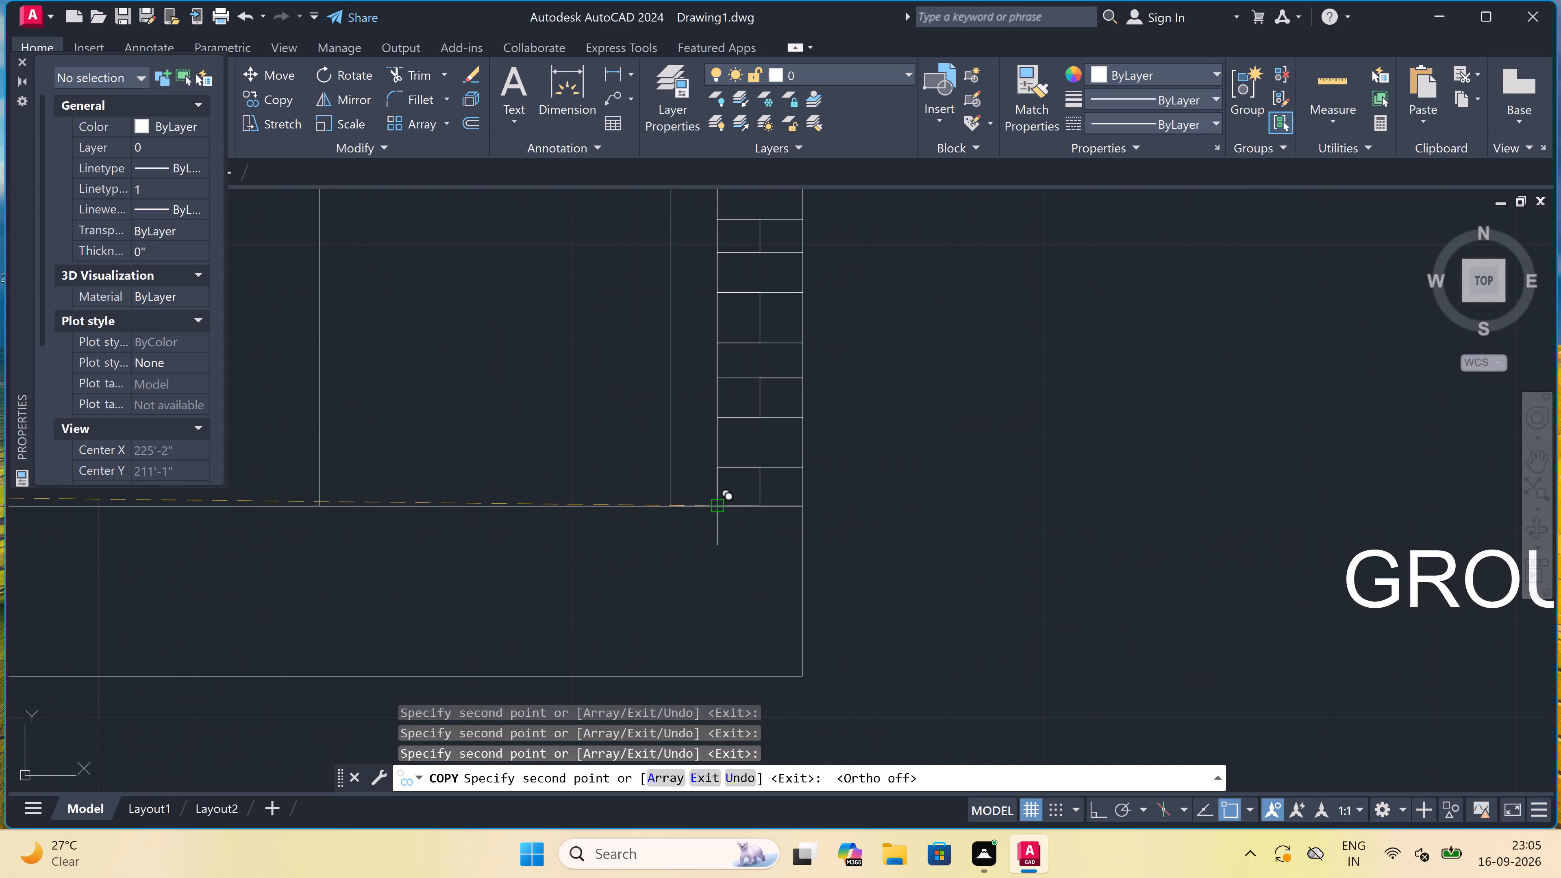
double_click(722, 501)
scroll(722, 501, down, 3)
scroll(719, 400, up, 3)
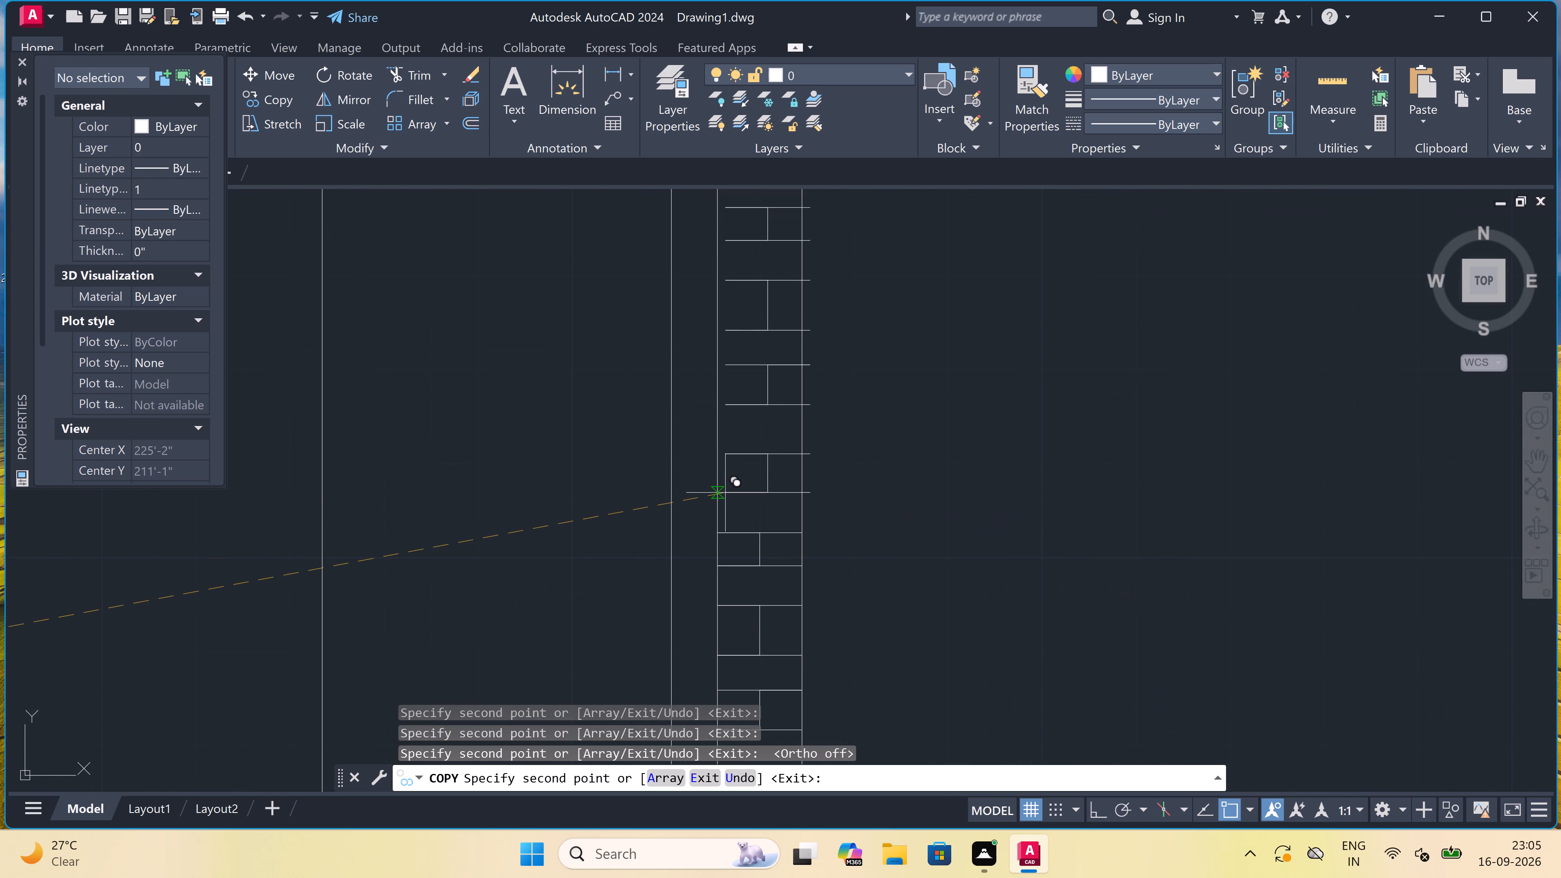
click(720, 497)
Stack two more copies of the brick courses up the right wall, continuing past the intermediate floor slab.
scroll(720, 497, down, 4)
scroll(716, 424, up, 4)
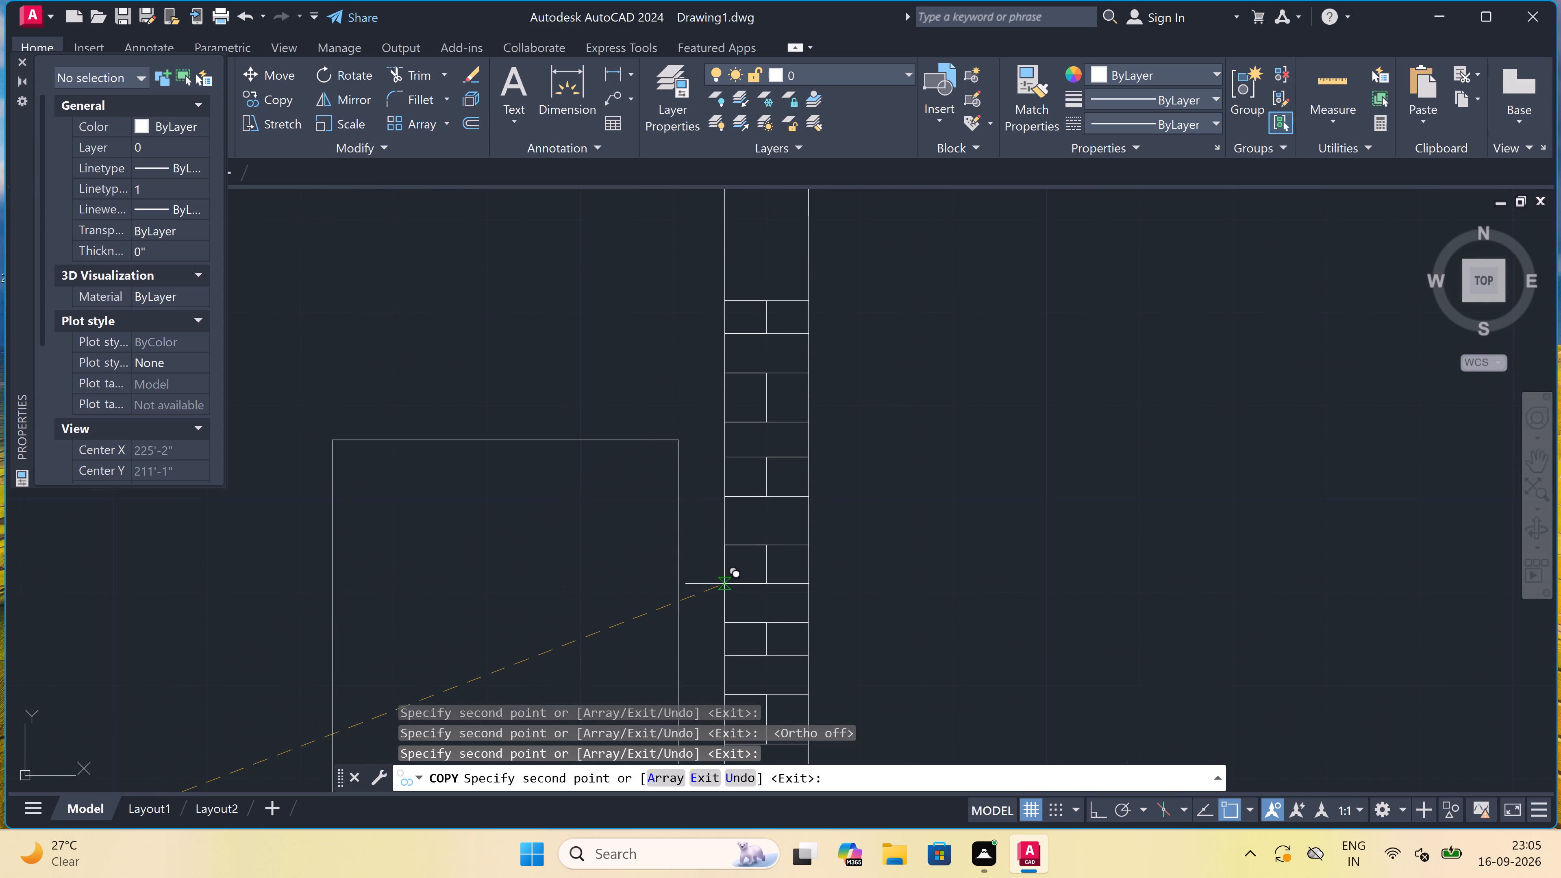
double_click(724, 582)
scroll(724, 582, down, 5)
scroll(730, 503, up, 3)
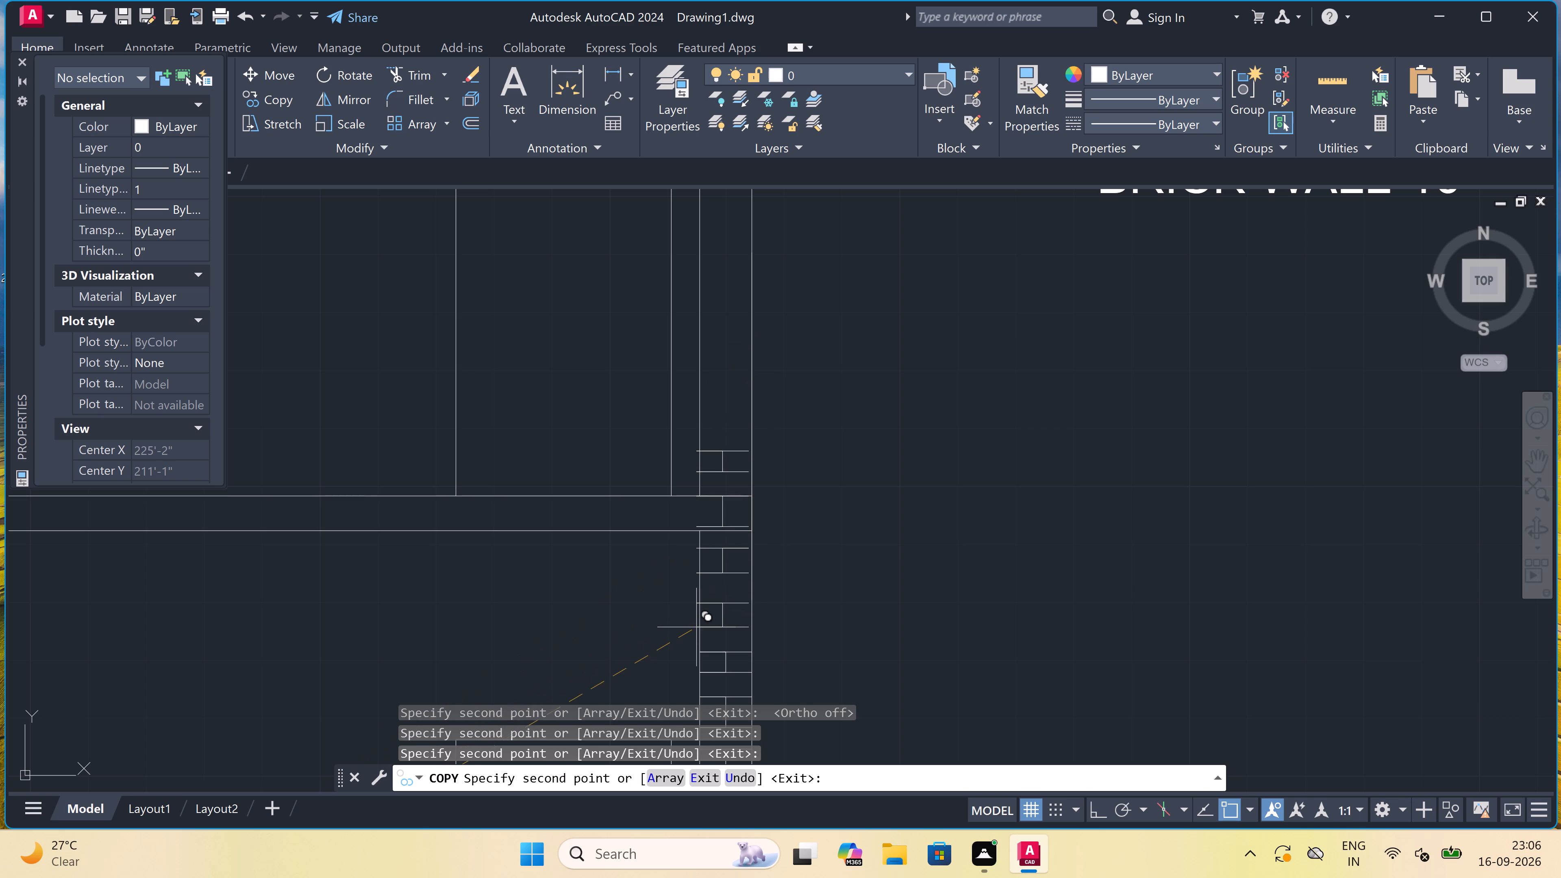
click(699, 611)
scroll(699, 611, down, 1)
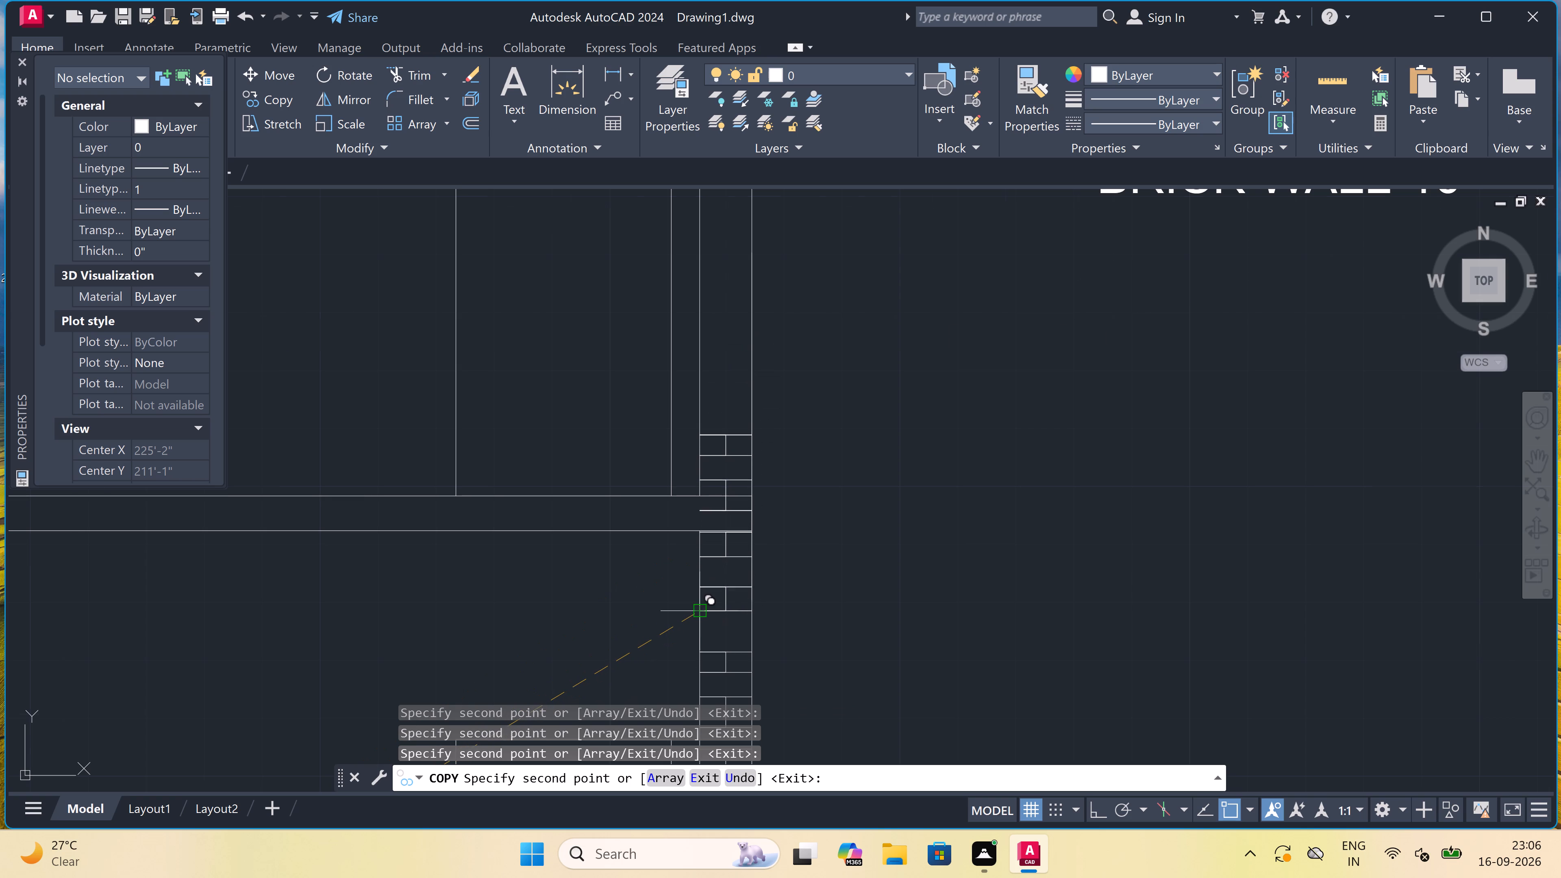
Stack three more copies of the brick courses up the section's upper-storey right wall to the roof slab.
scroll(699, 611, down, 2)
scroll(700, 545, up, 4)
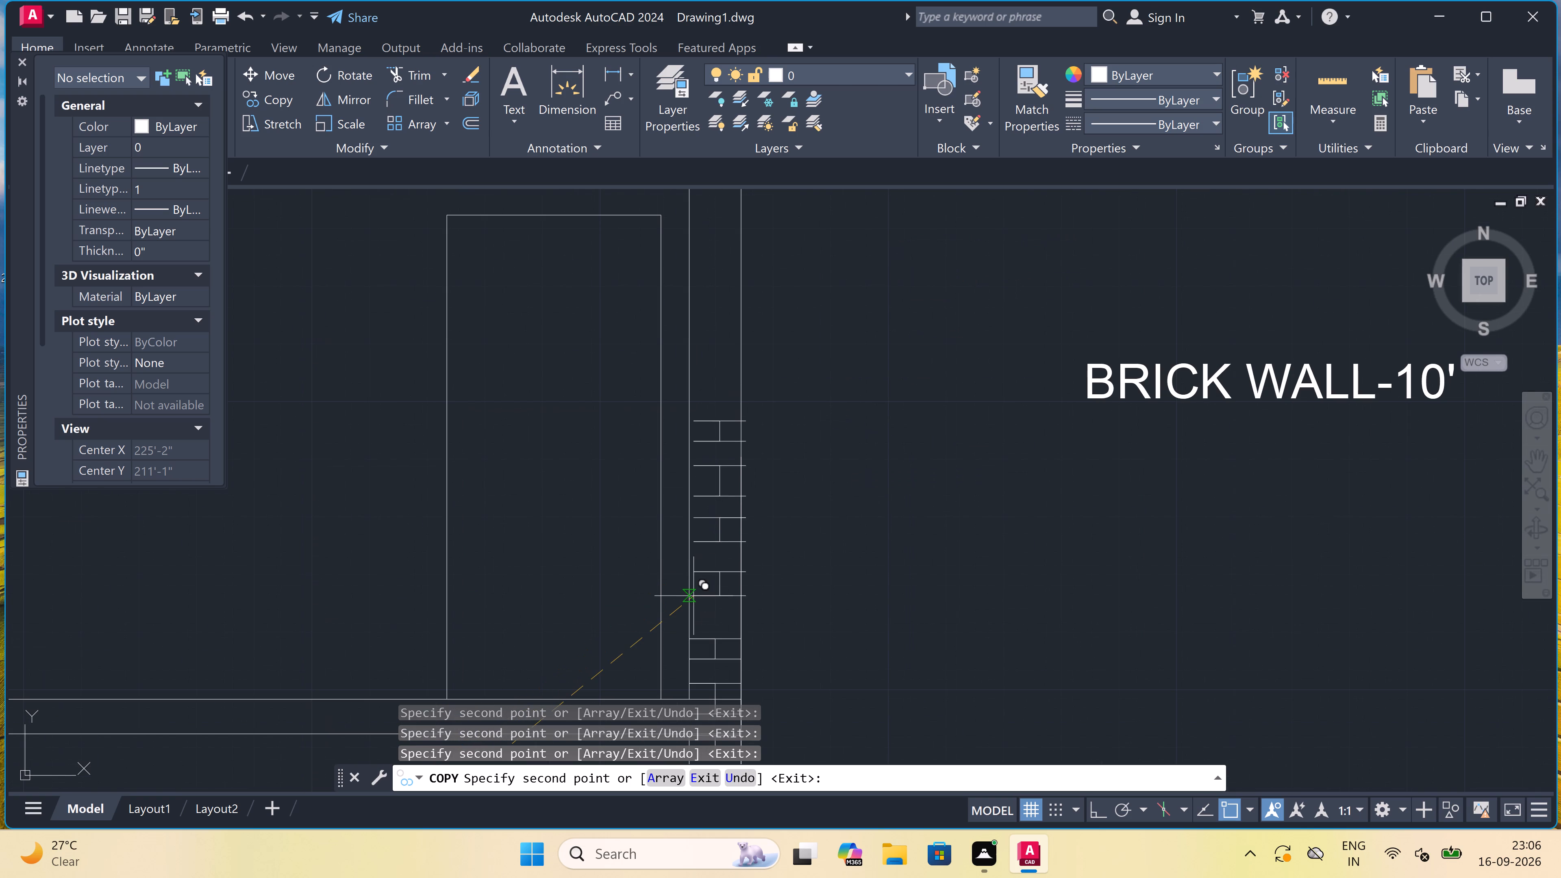
click(692, 603)
scroll(692, 603, down, 2)
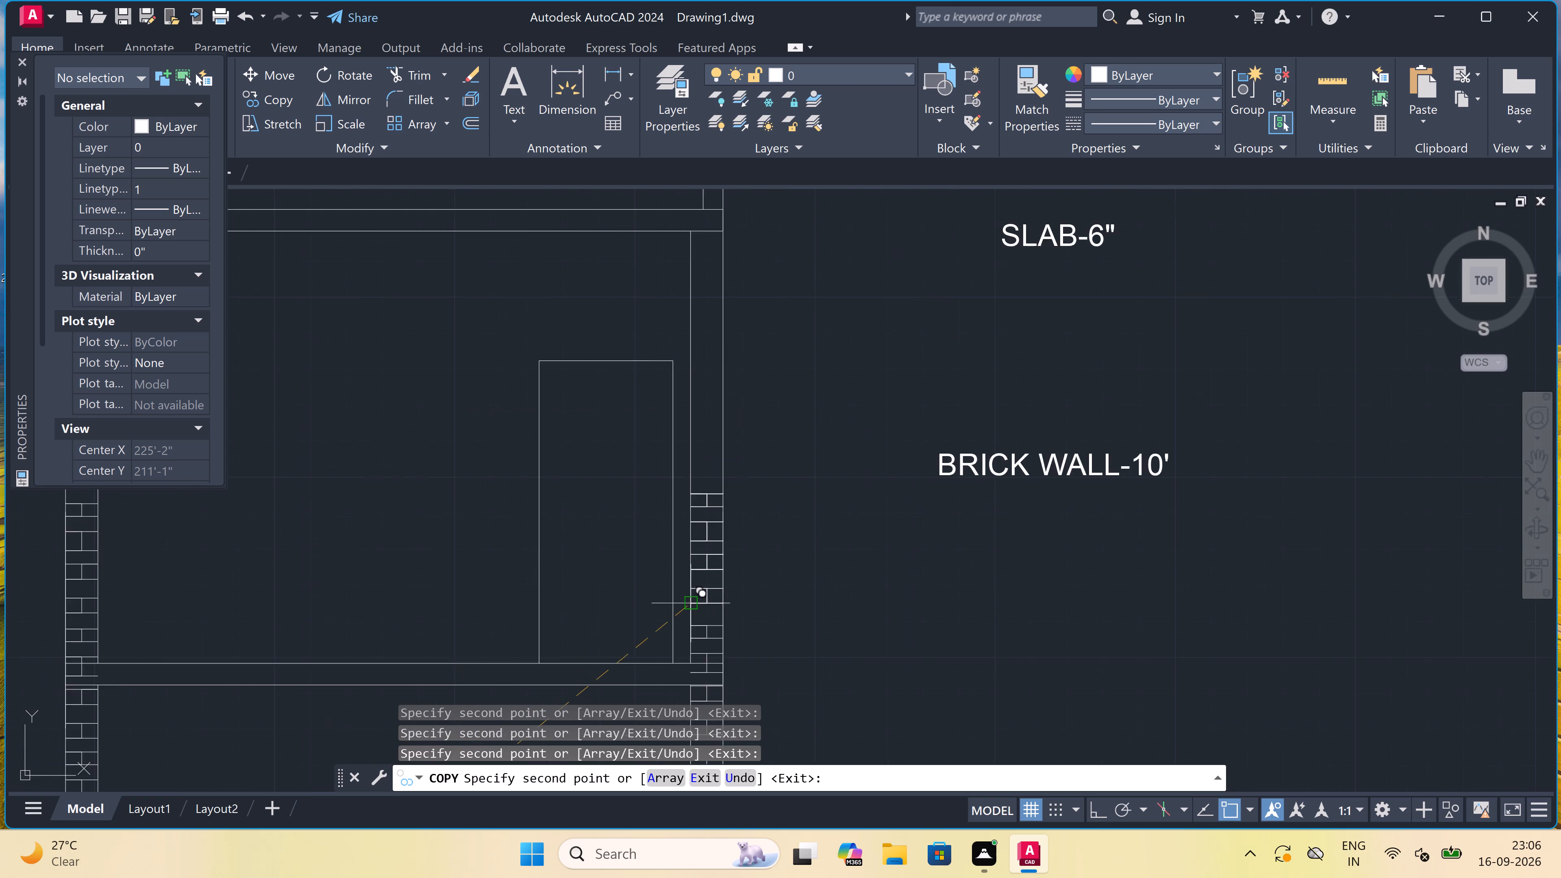
scroll(685, 551, up, 3)
scroll(685, 524, down, 4)
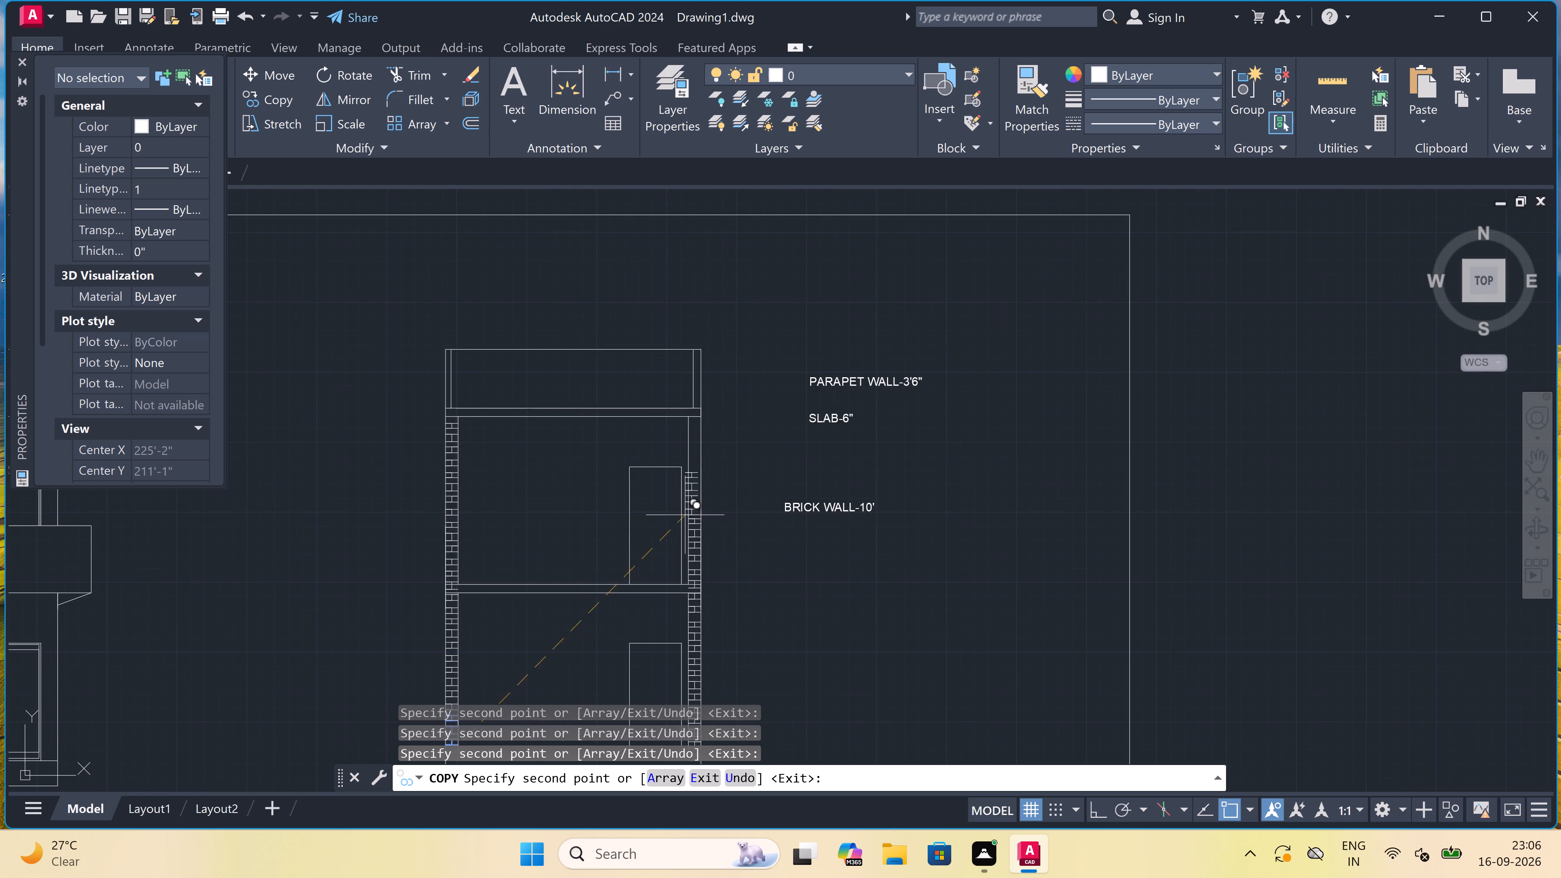
scroll(681, 477, up, 4)
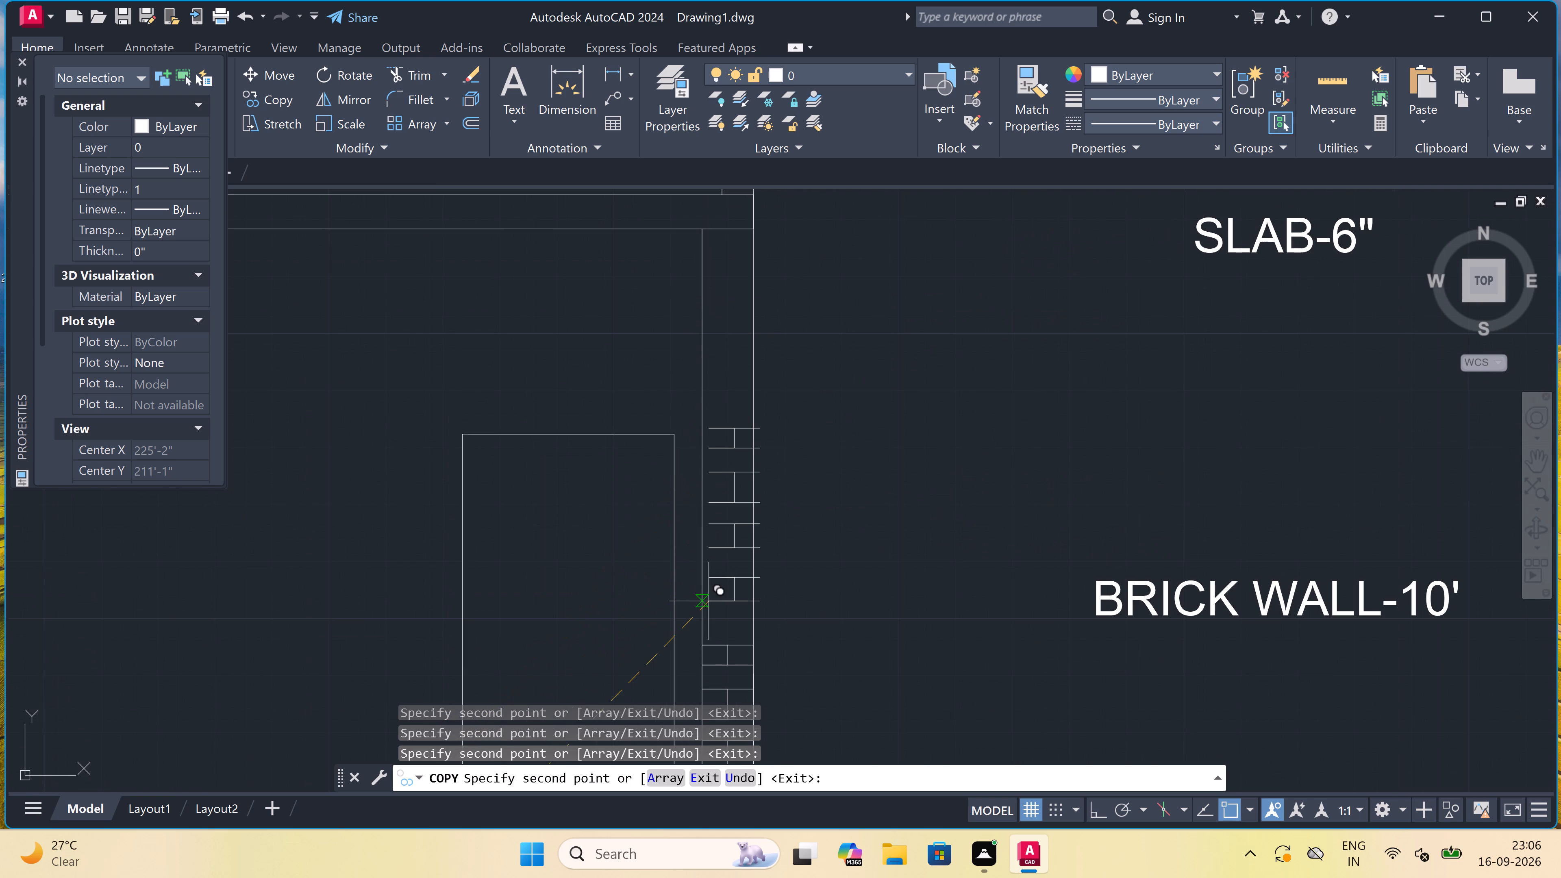
click(704, 612)
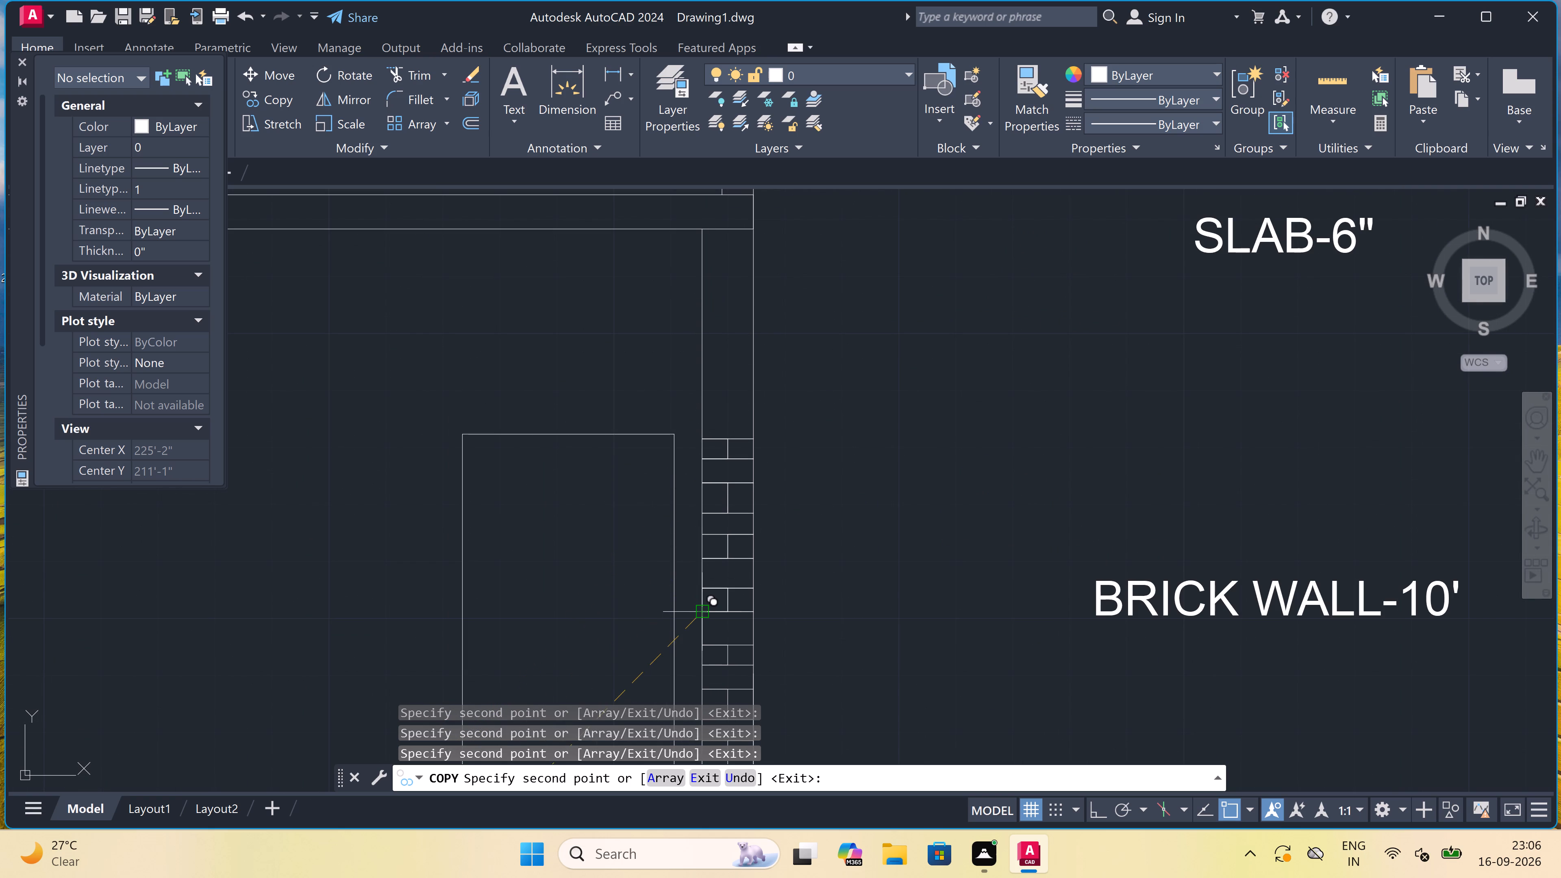
scroll(704, 612, down, 3)
scroll(703, 548, up, 4)
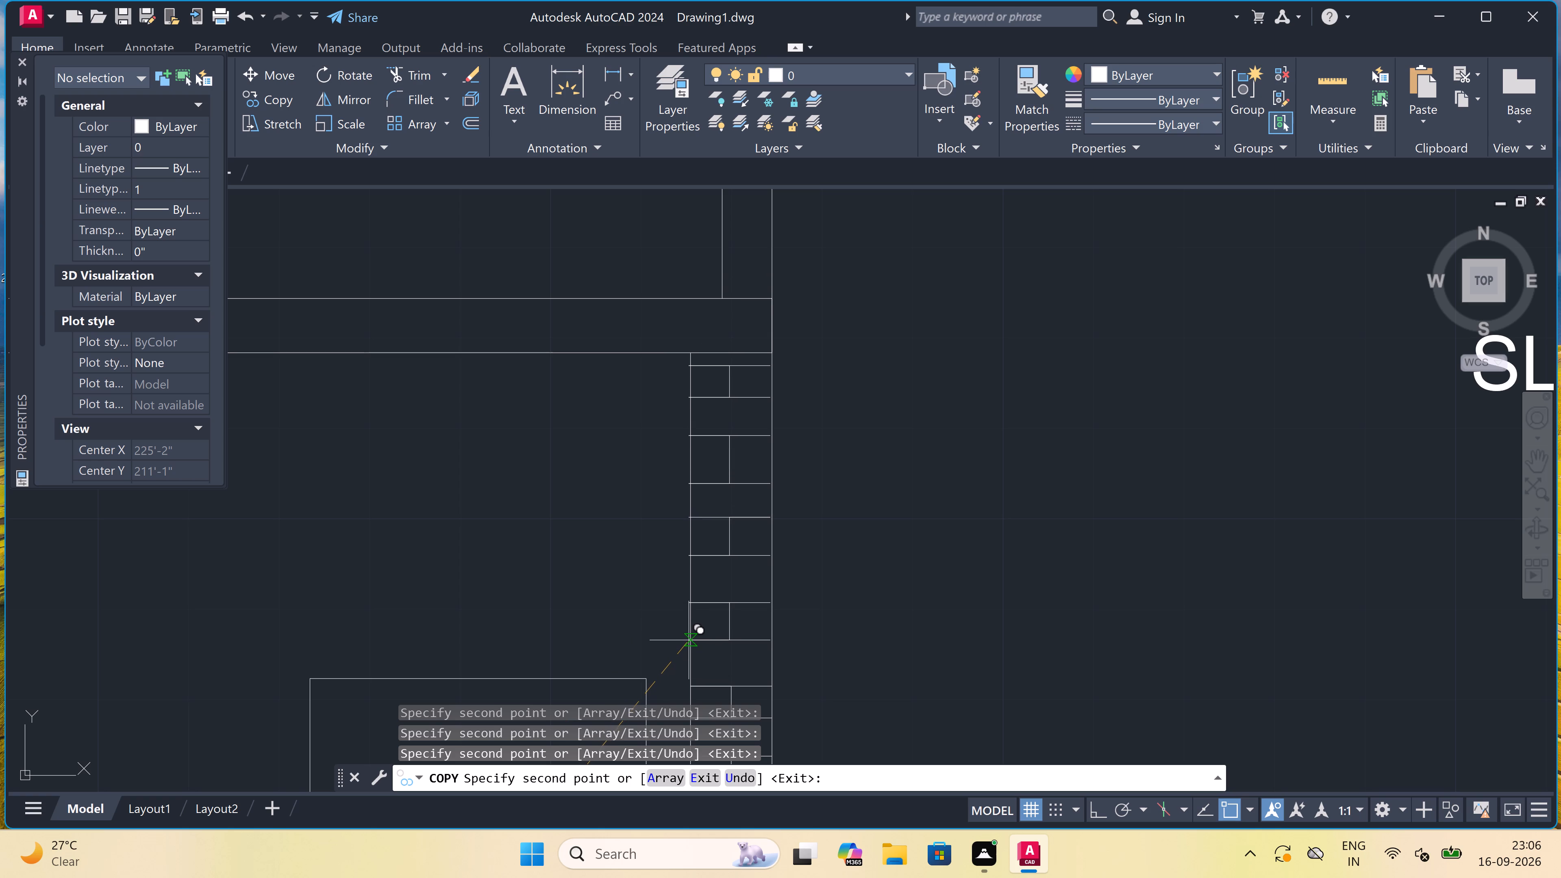
click(689, 646)
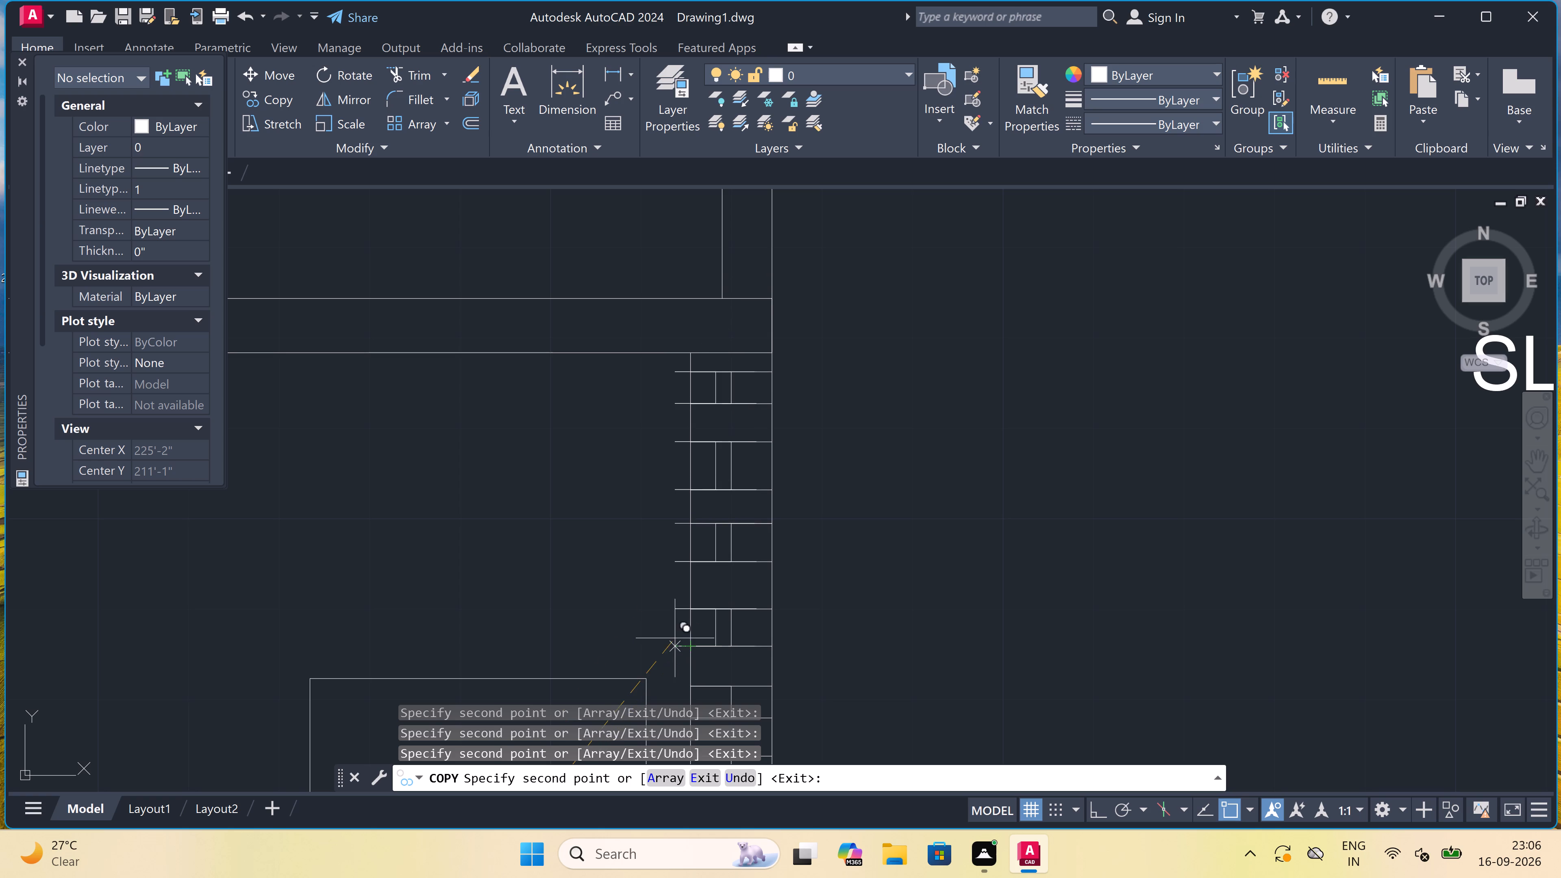
key(Escape)
scroll(597, 565, down, 6)
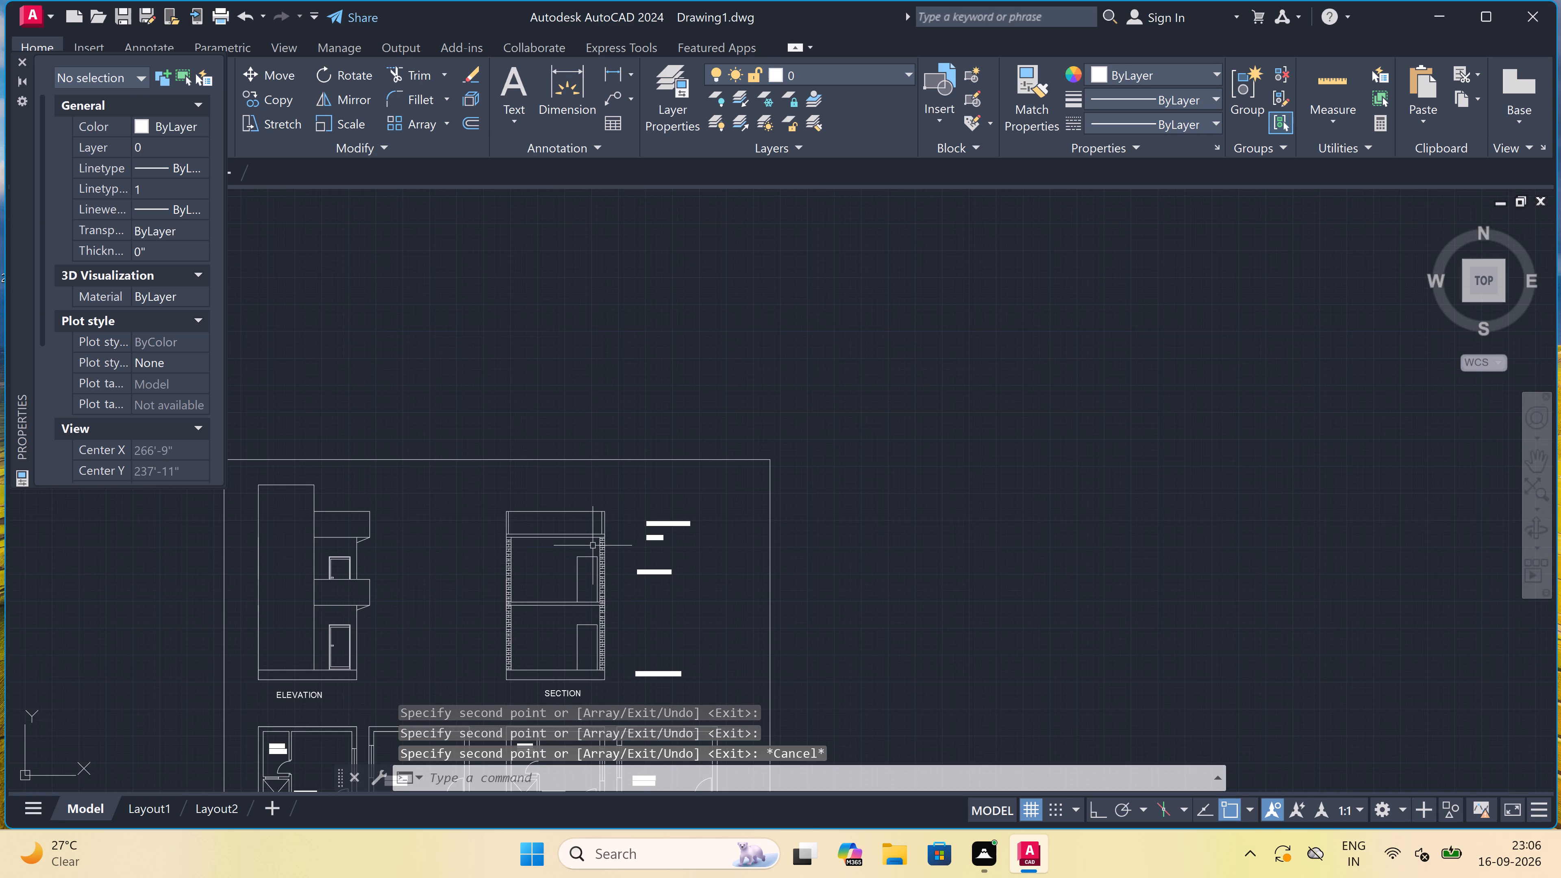
Trim away the brick lines that cross the intermediate floor slab at the section's left wall.
scroll(490, 613, up, 3)
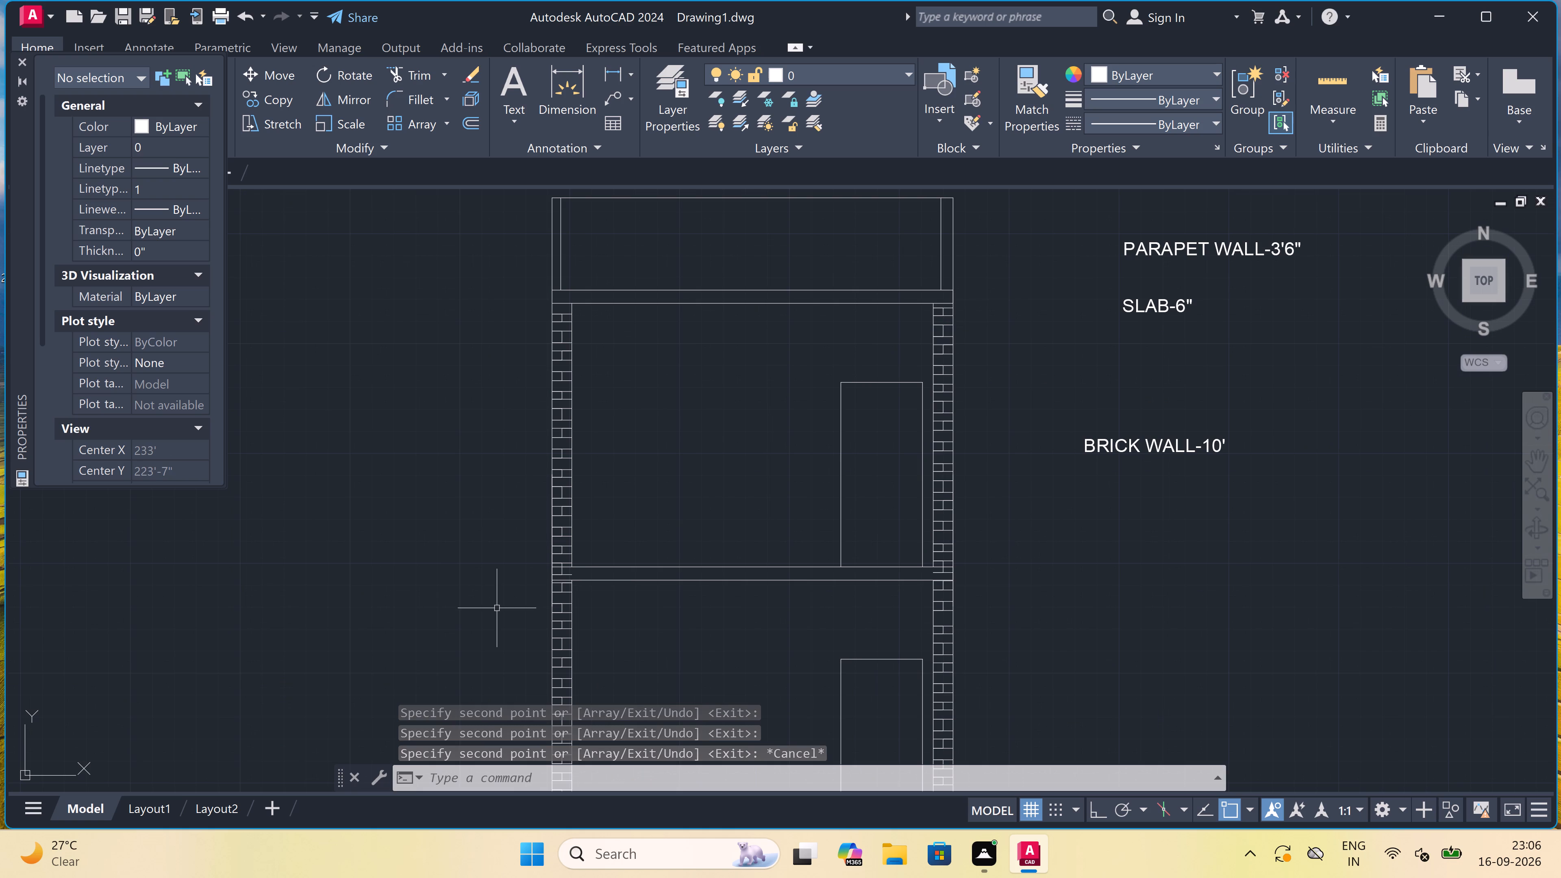
scroll(574, 580, up, 5)
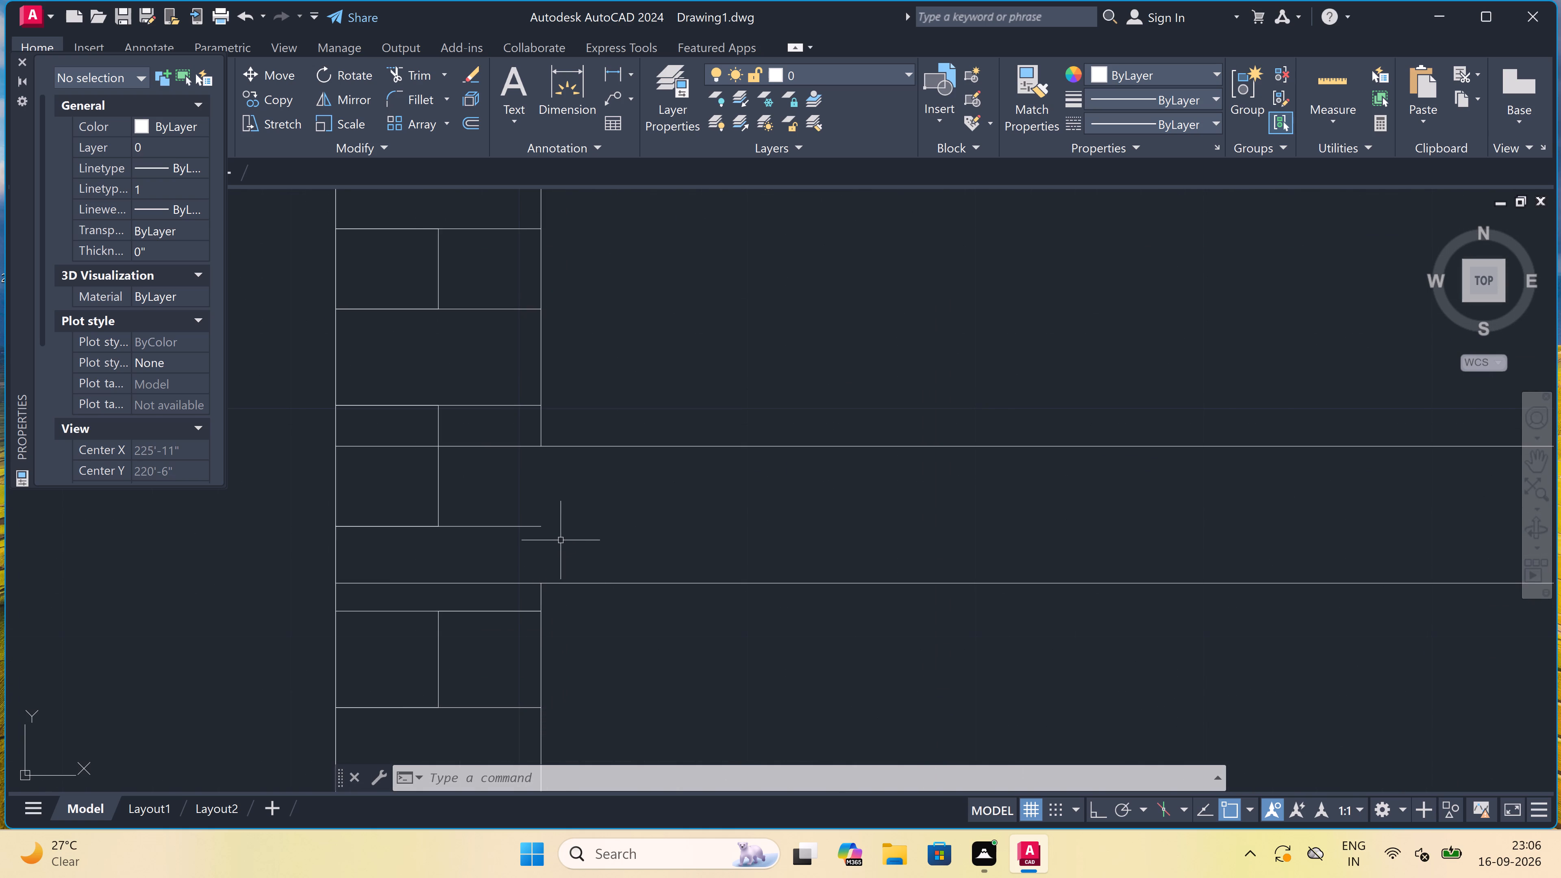
text(TR)
key(space)
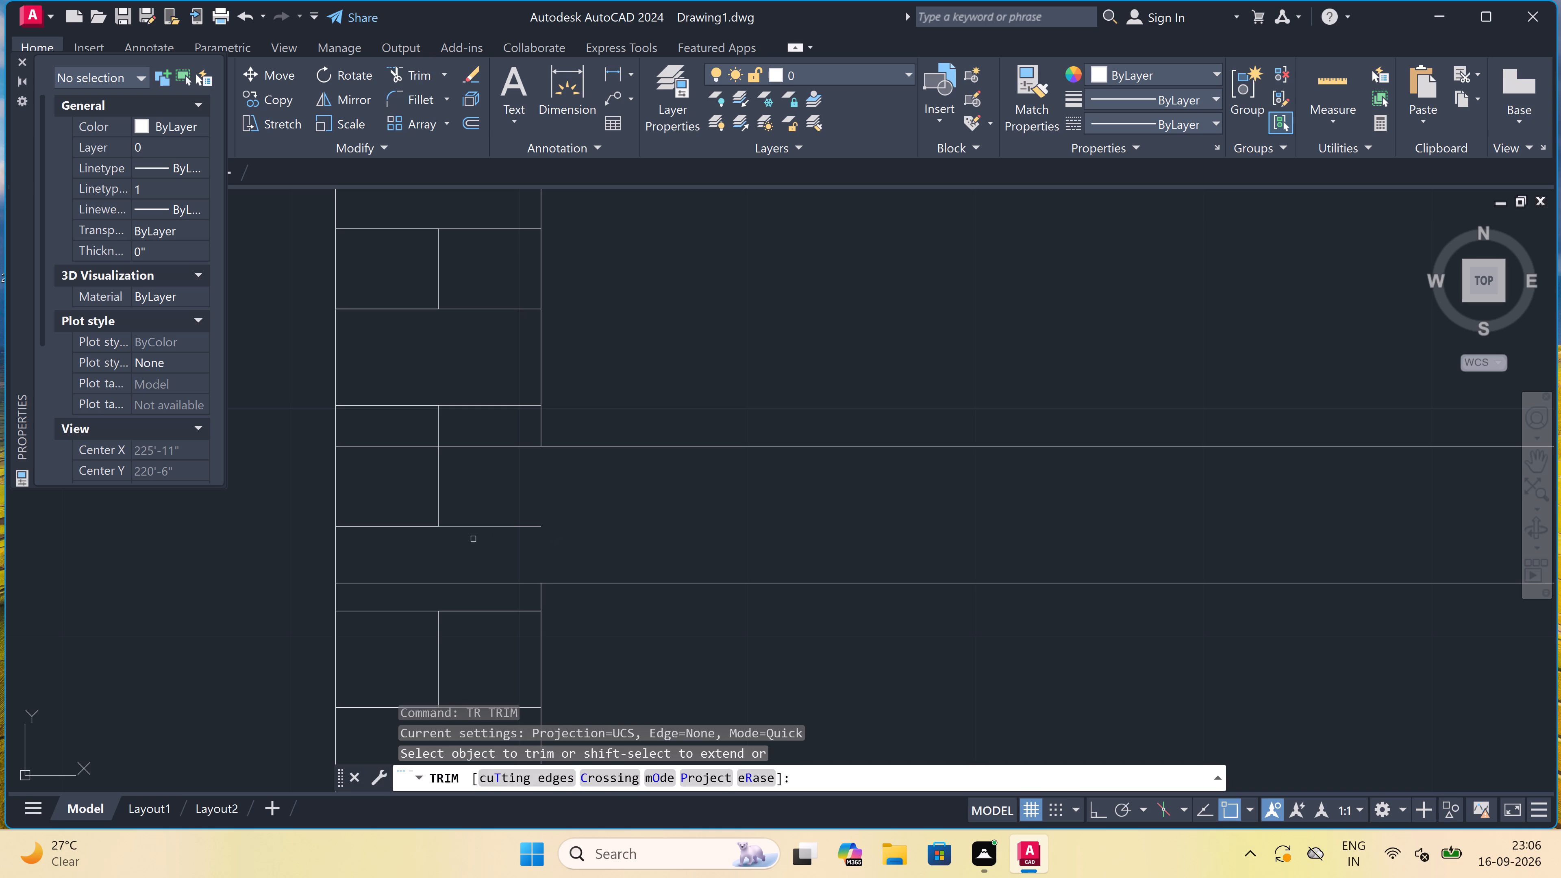
click(460, 545)
click(453, 504)
click(453, 504)
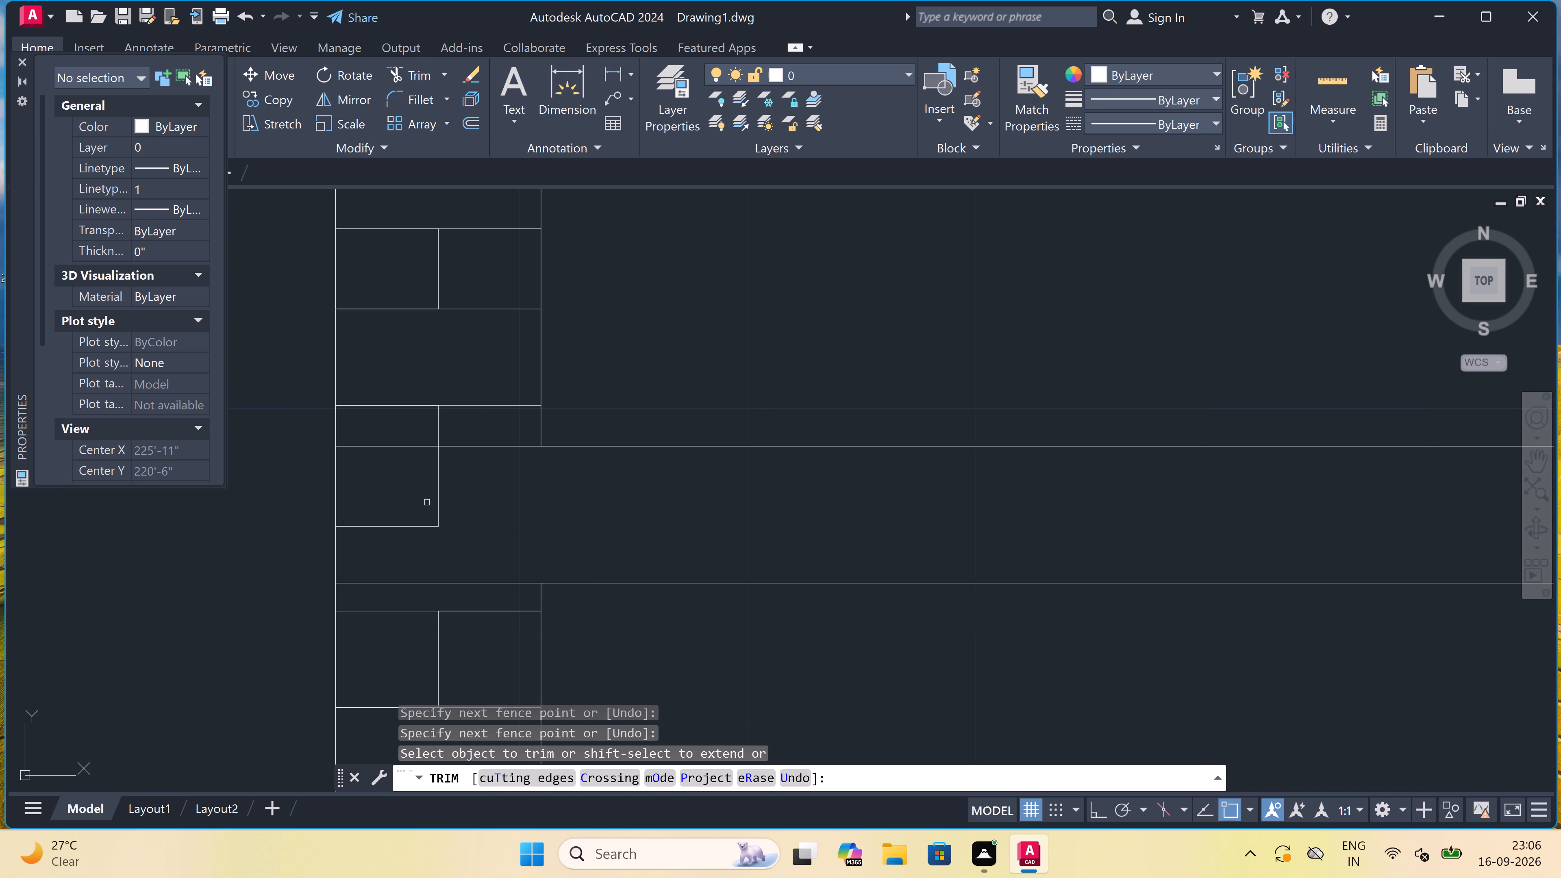
click(427, 502)
click(489, 499)
click(398, 543)
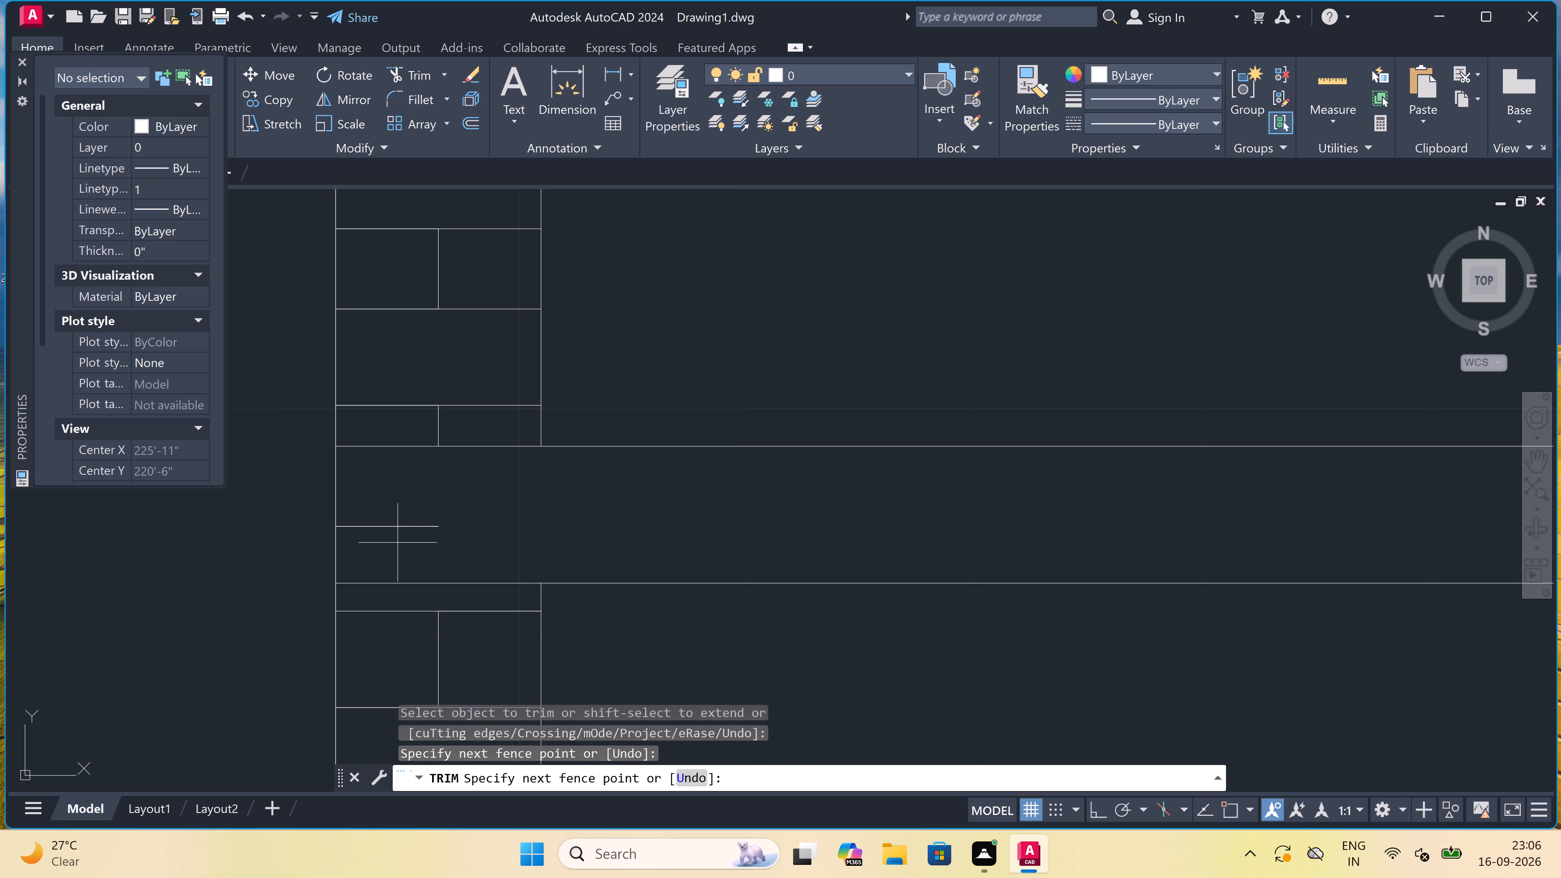
click(392, 522)
Trim away the brick lines that cross the intermediate floor slab at the section's right wall.
scroll(392, 522, down, 5)
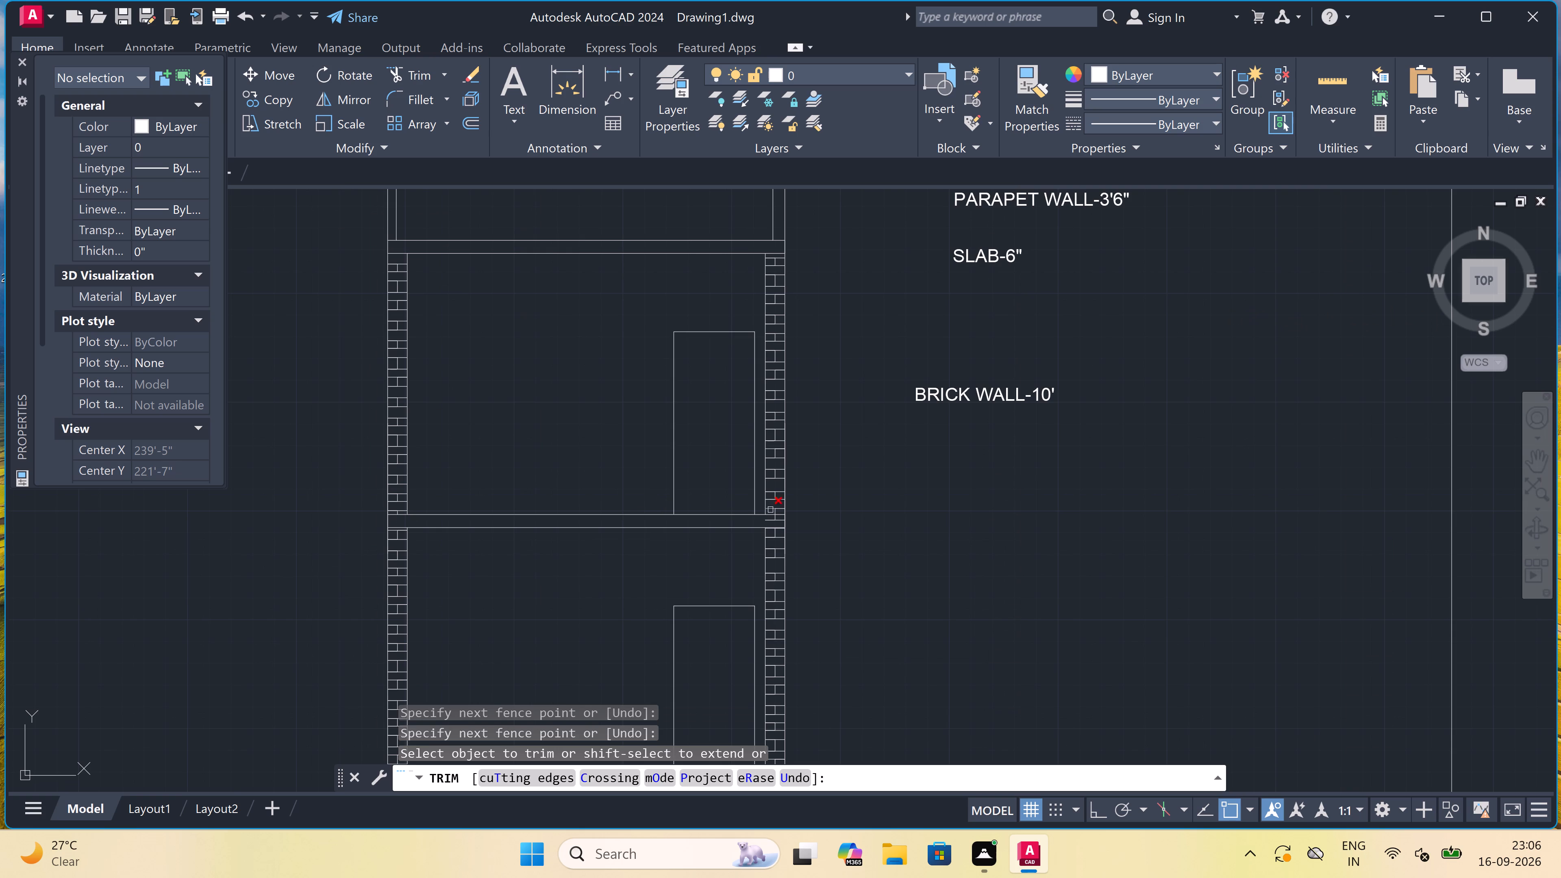
scroll(772, 513, up, 4)
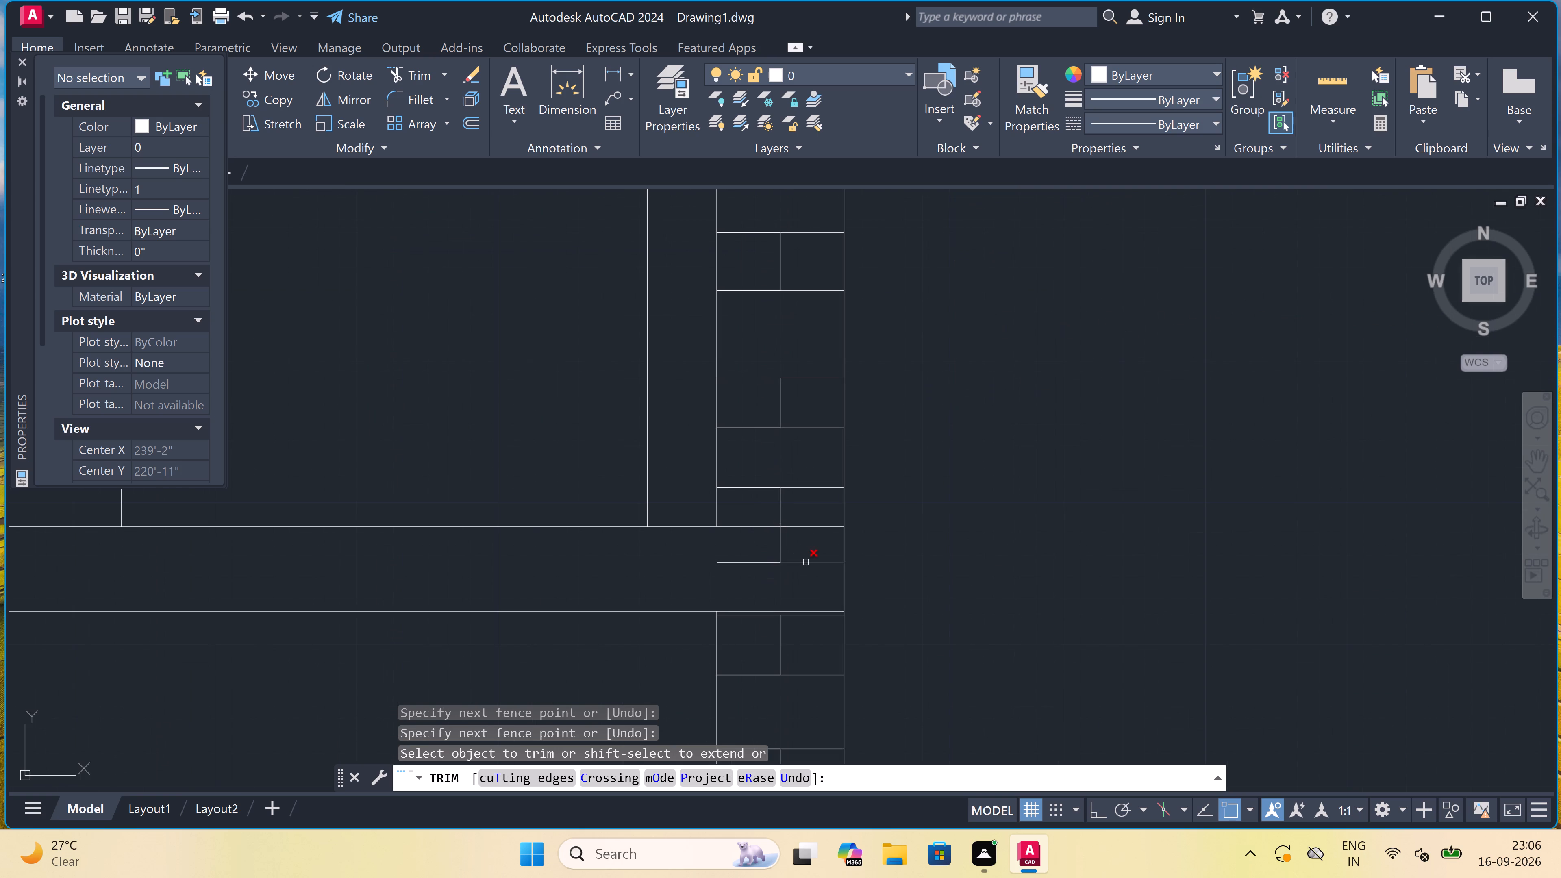
click(806, 562)
click(802, 551)
click(700, 555)
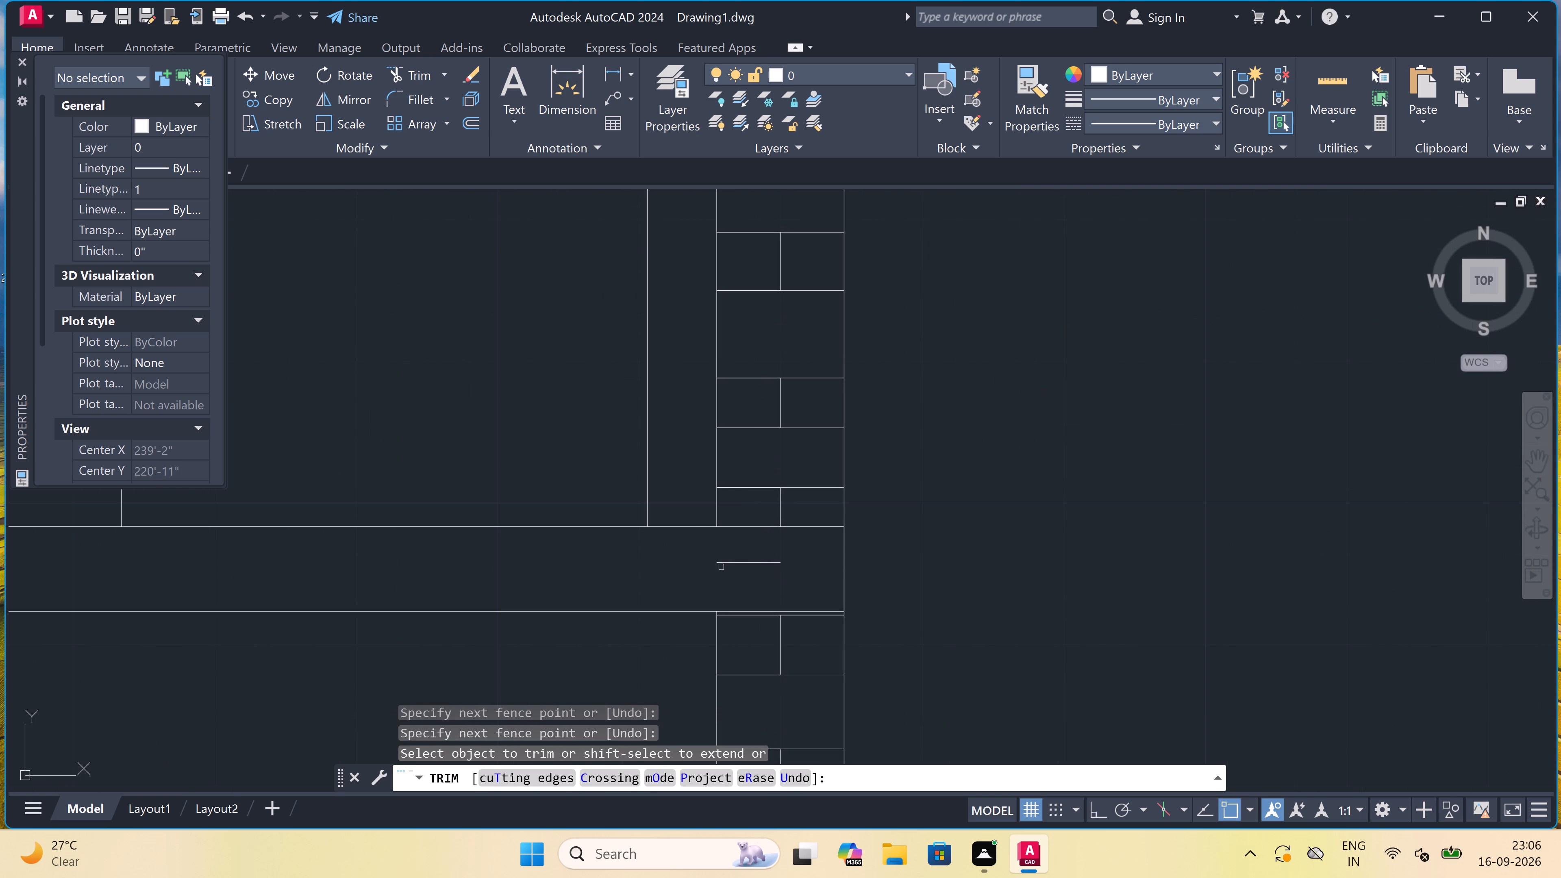
click(740, 573)
click(739, 552)
scroll(739, 552, down, 7)
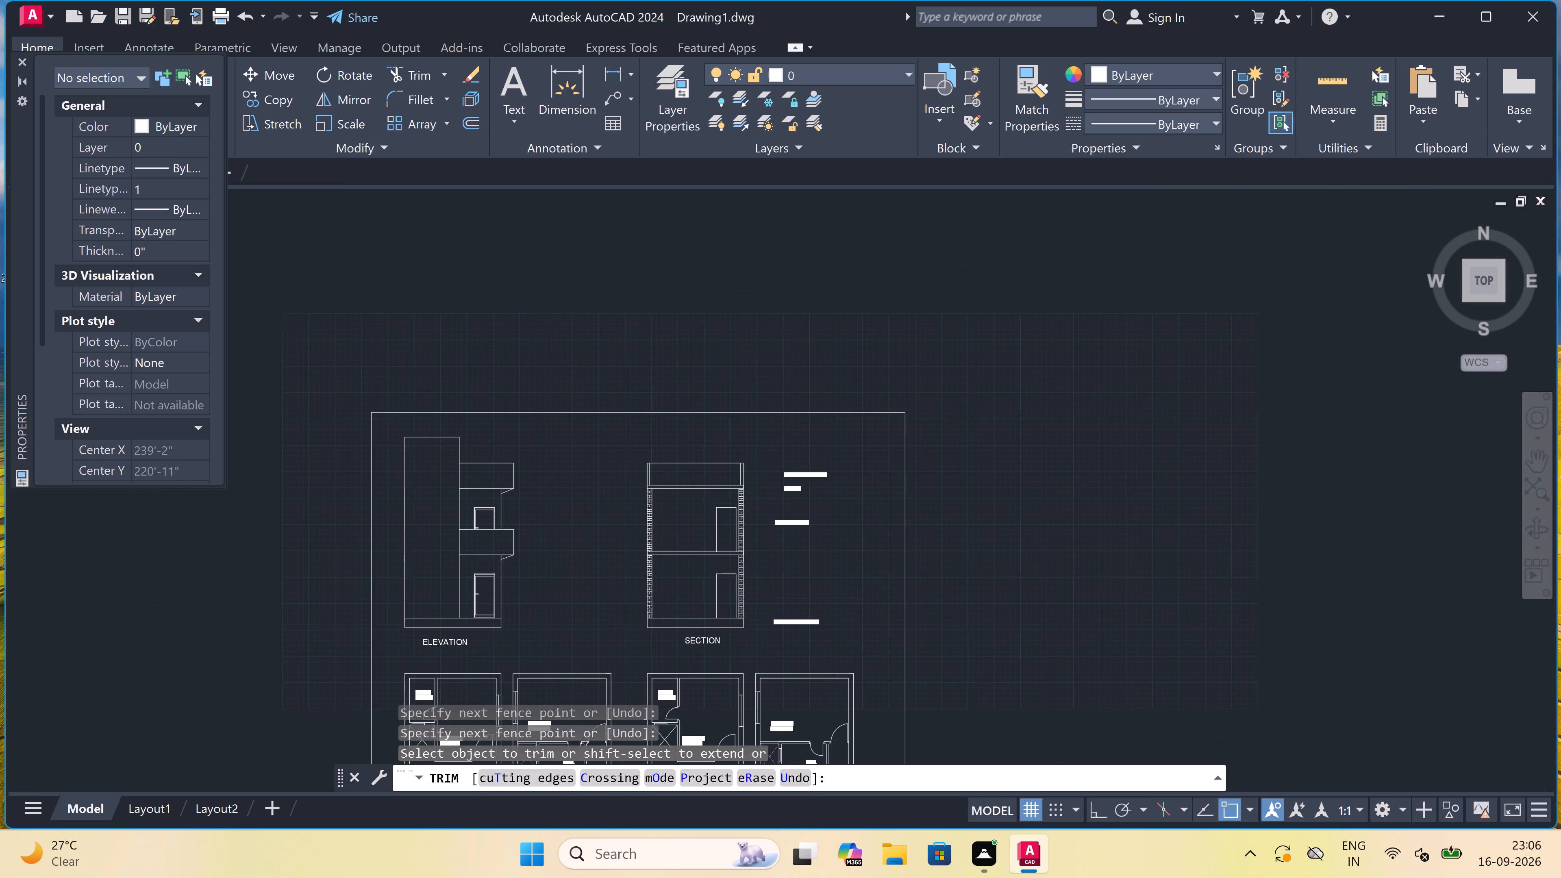
scroll(693, 555, up, 2)
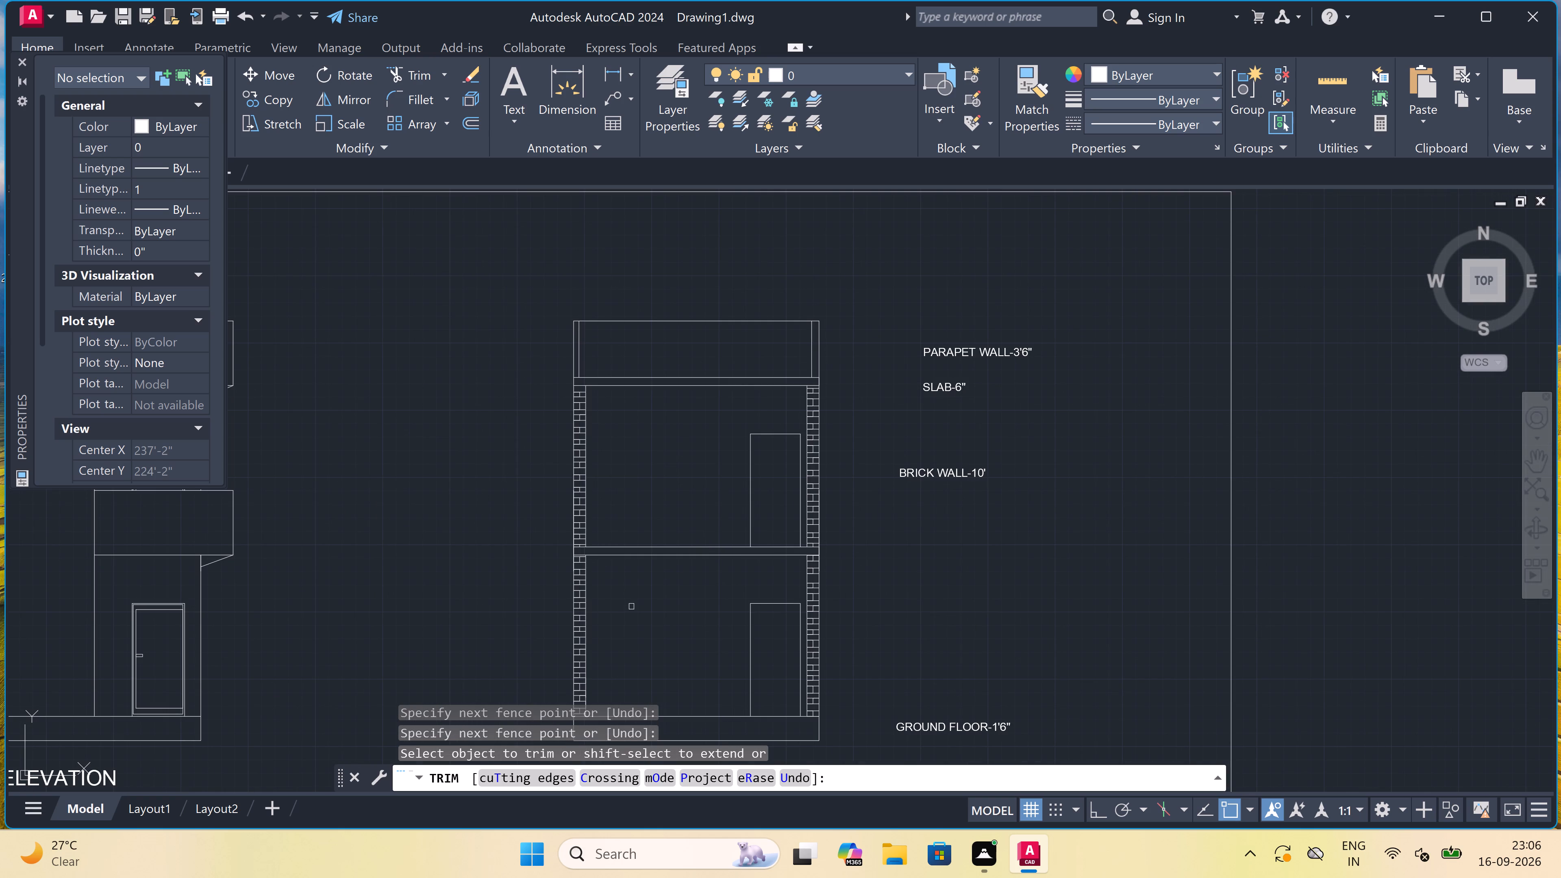
key(Escape)
Draw a small closed triangle with lines inside the lower-left corner of the section's ground-floor base, as a concrete aggregate mark.
scroll(630, 605, down, 2)
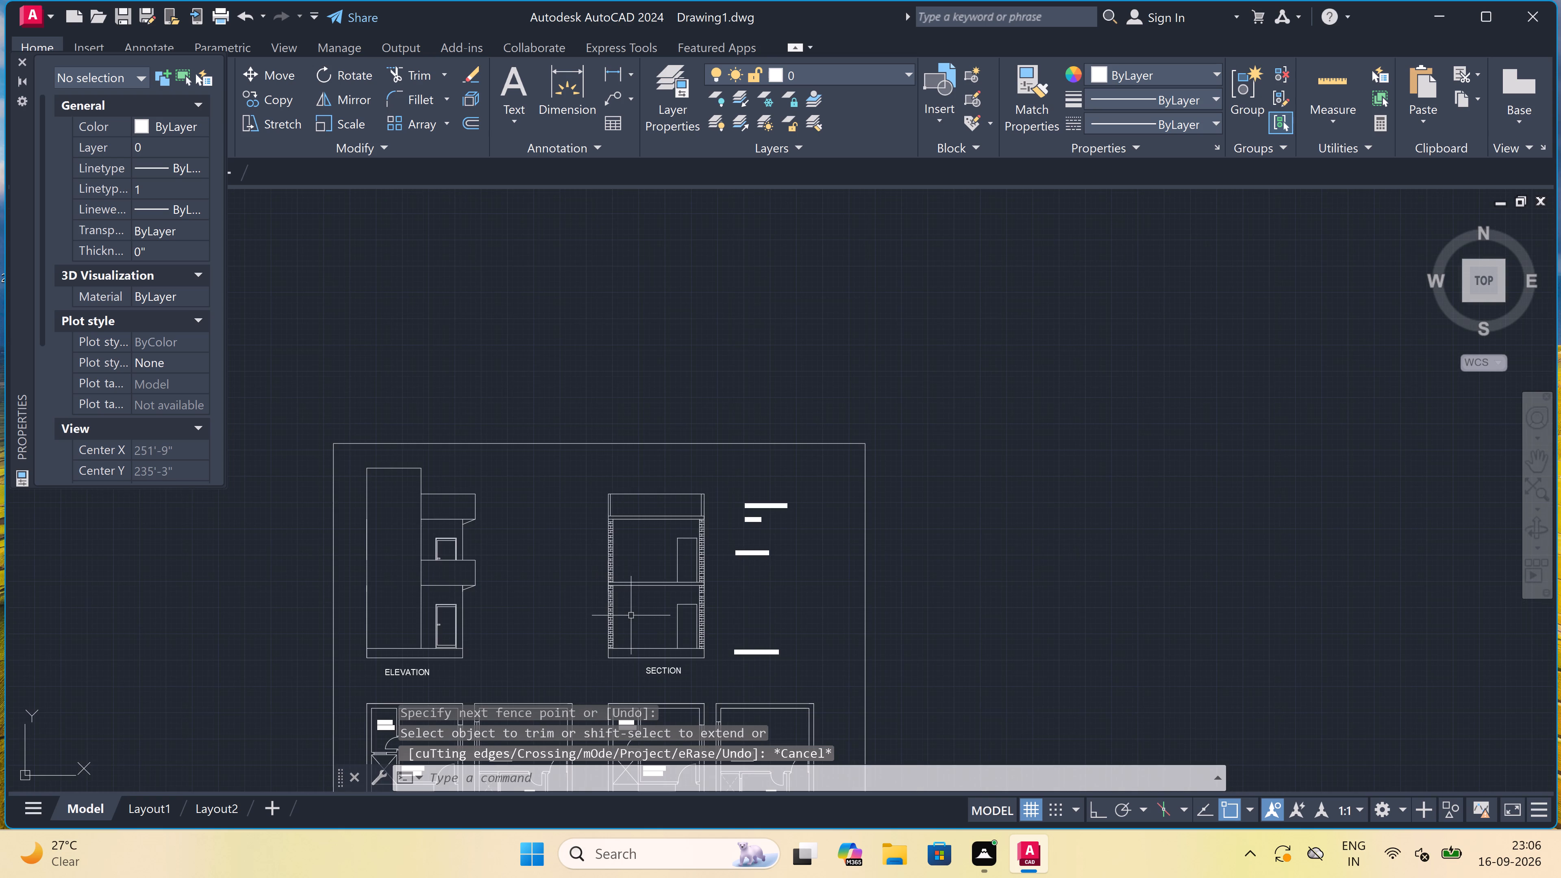
scroll(633, 647, up, 1)
scroll(631, 649, down, 1)
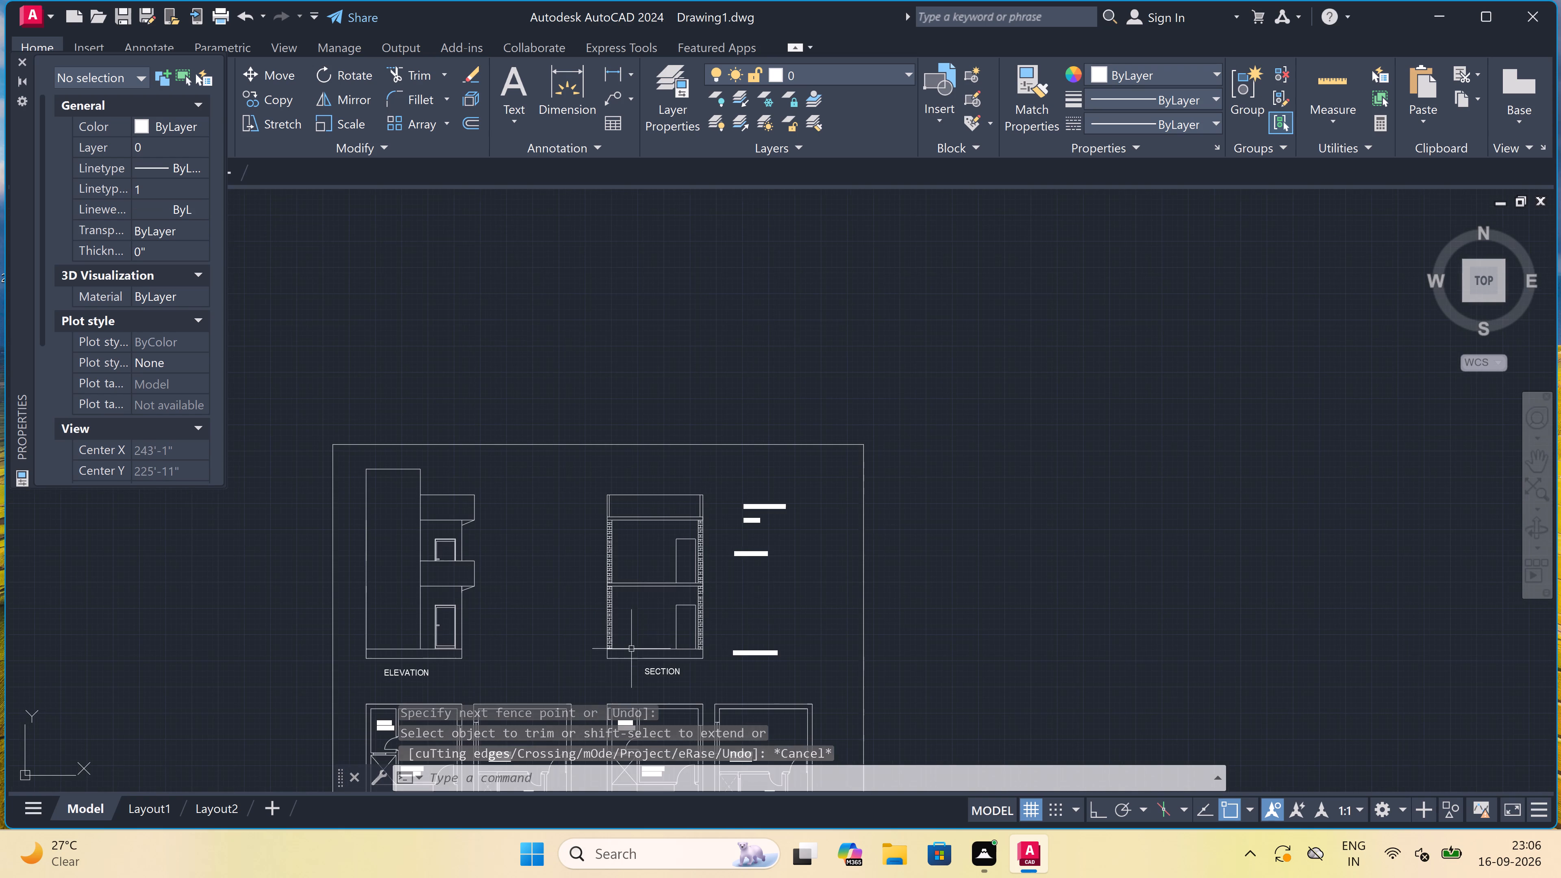
scroll(607, 649, up, 5)
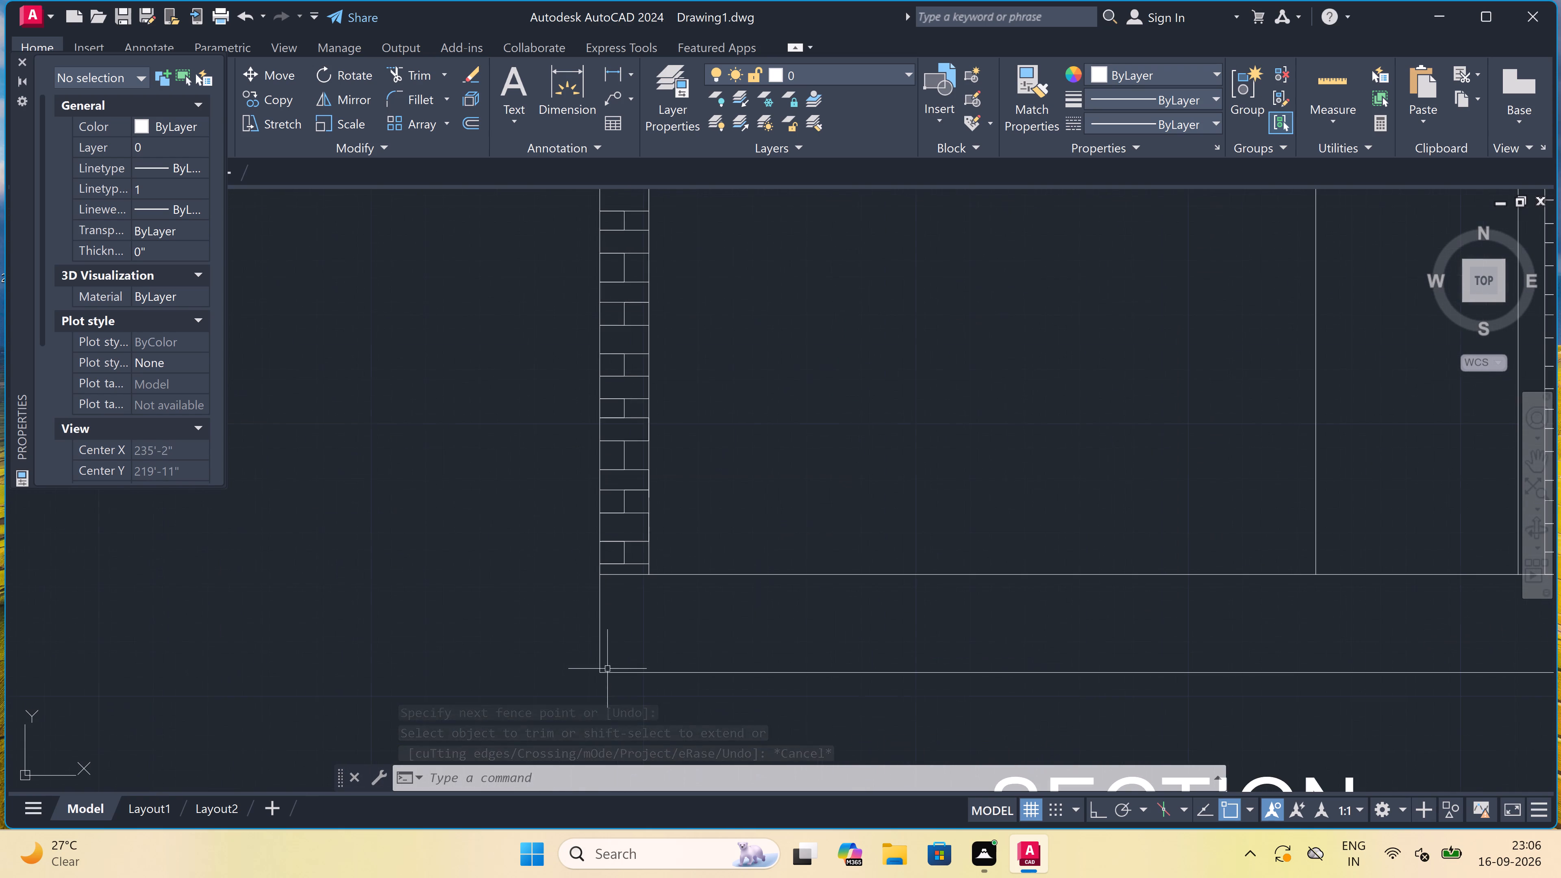
scroll(620, 657, up, 2)
key(l)
key(space)
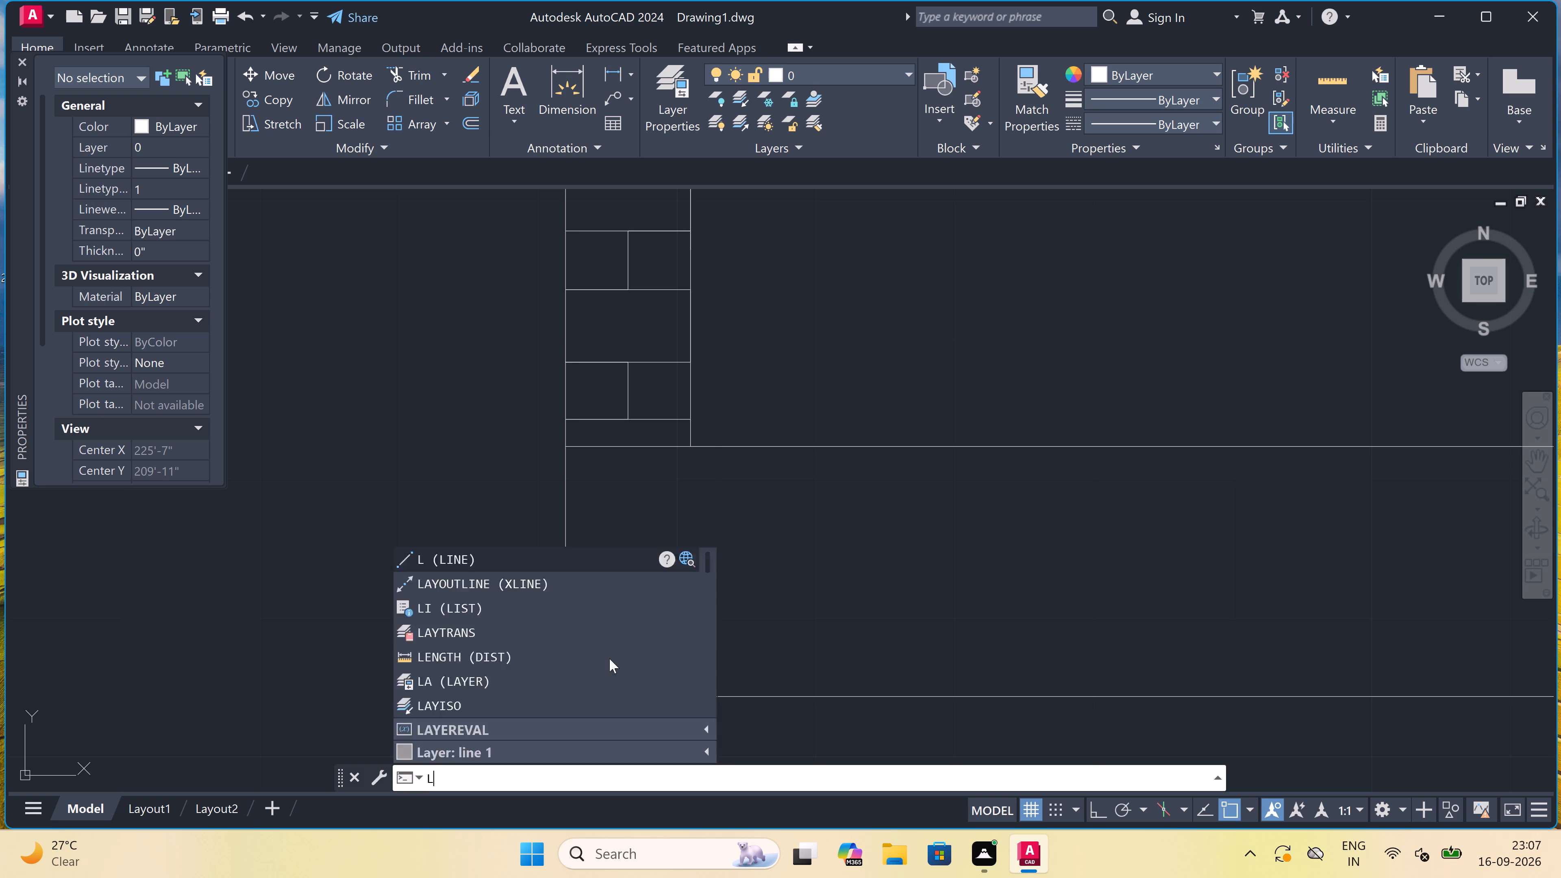
scroll(593, 674, up, 1)
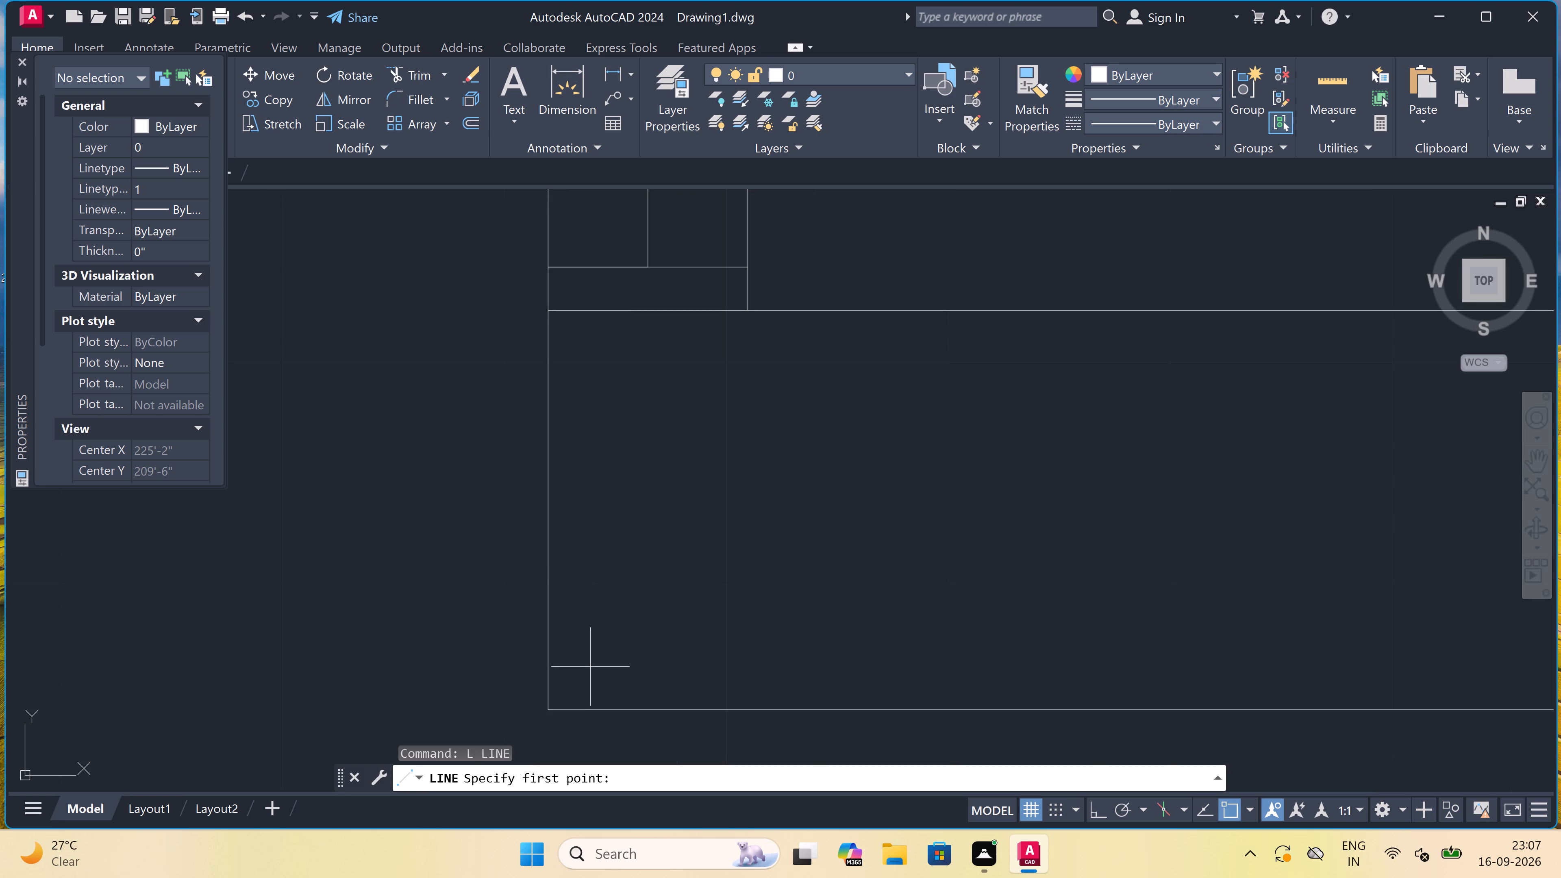
double_click(588, 661)
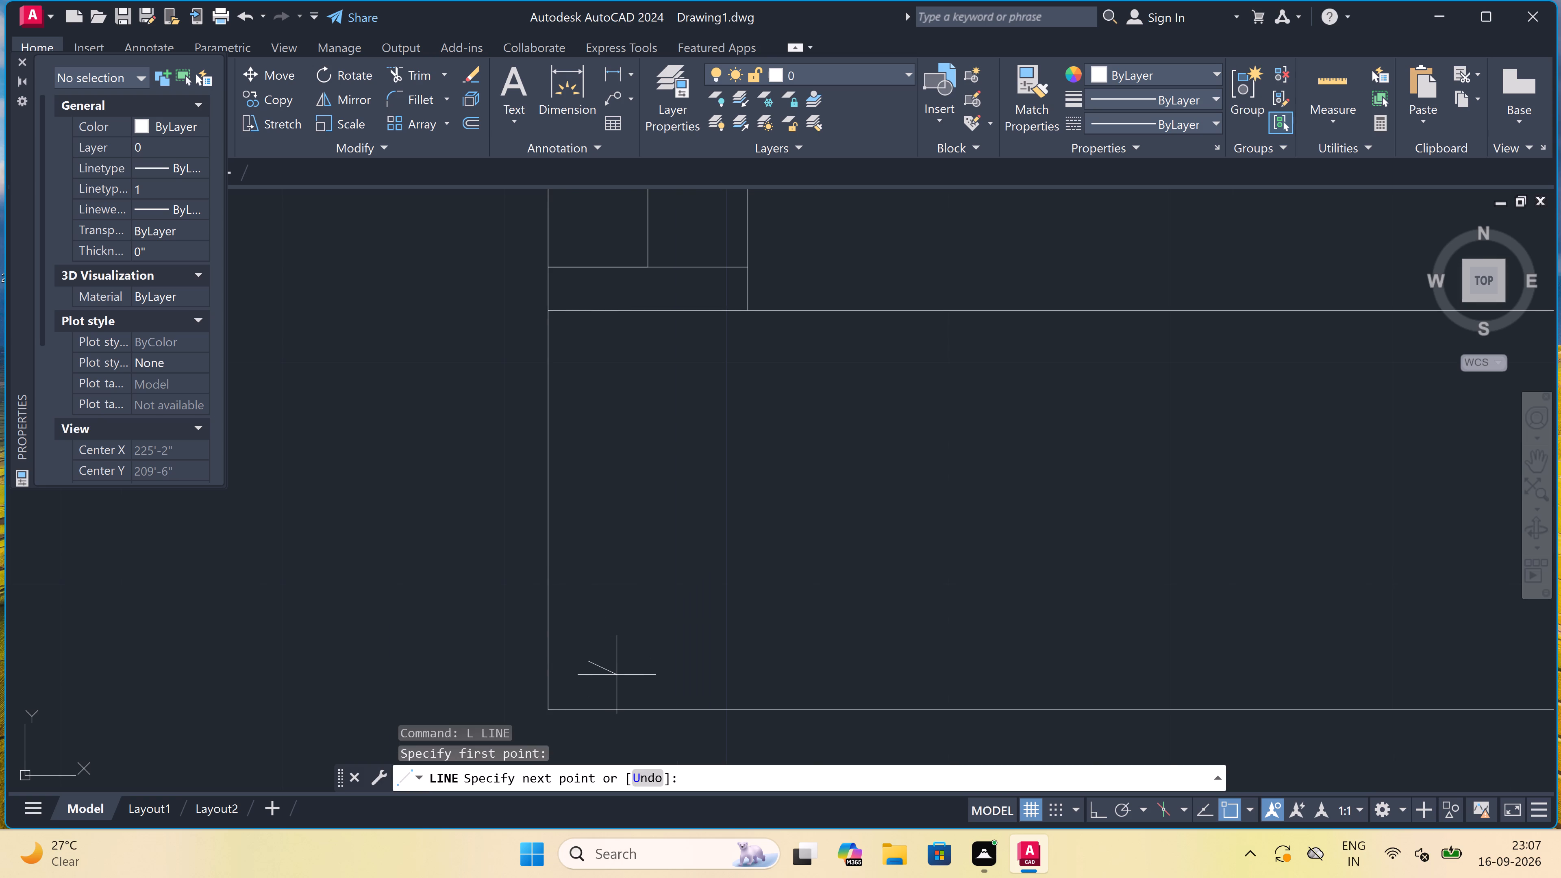
click(629, 680)
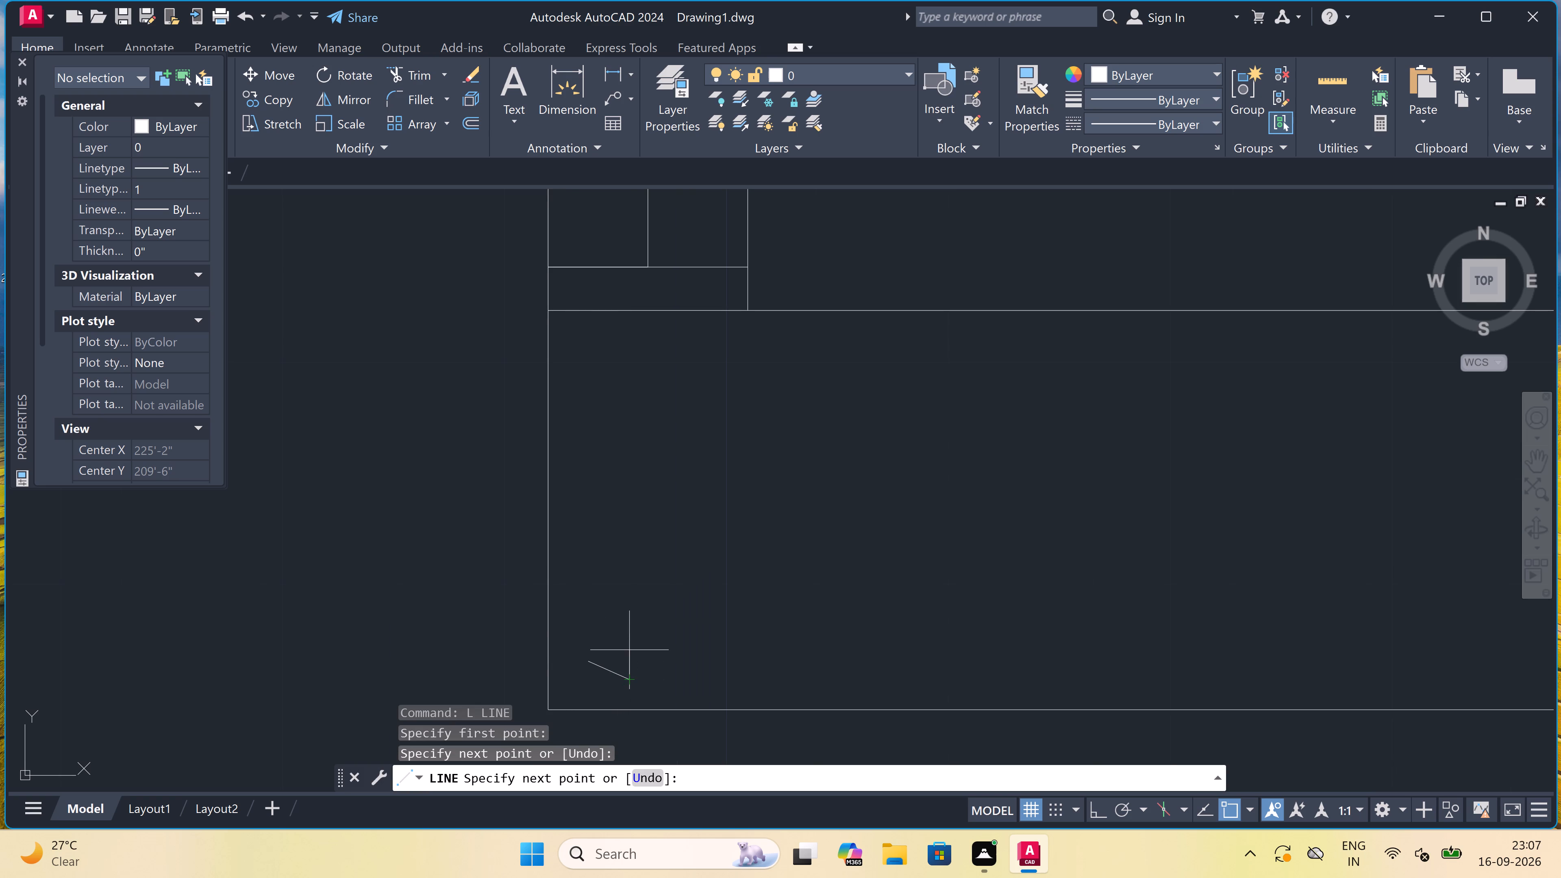
click(624, 641)
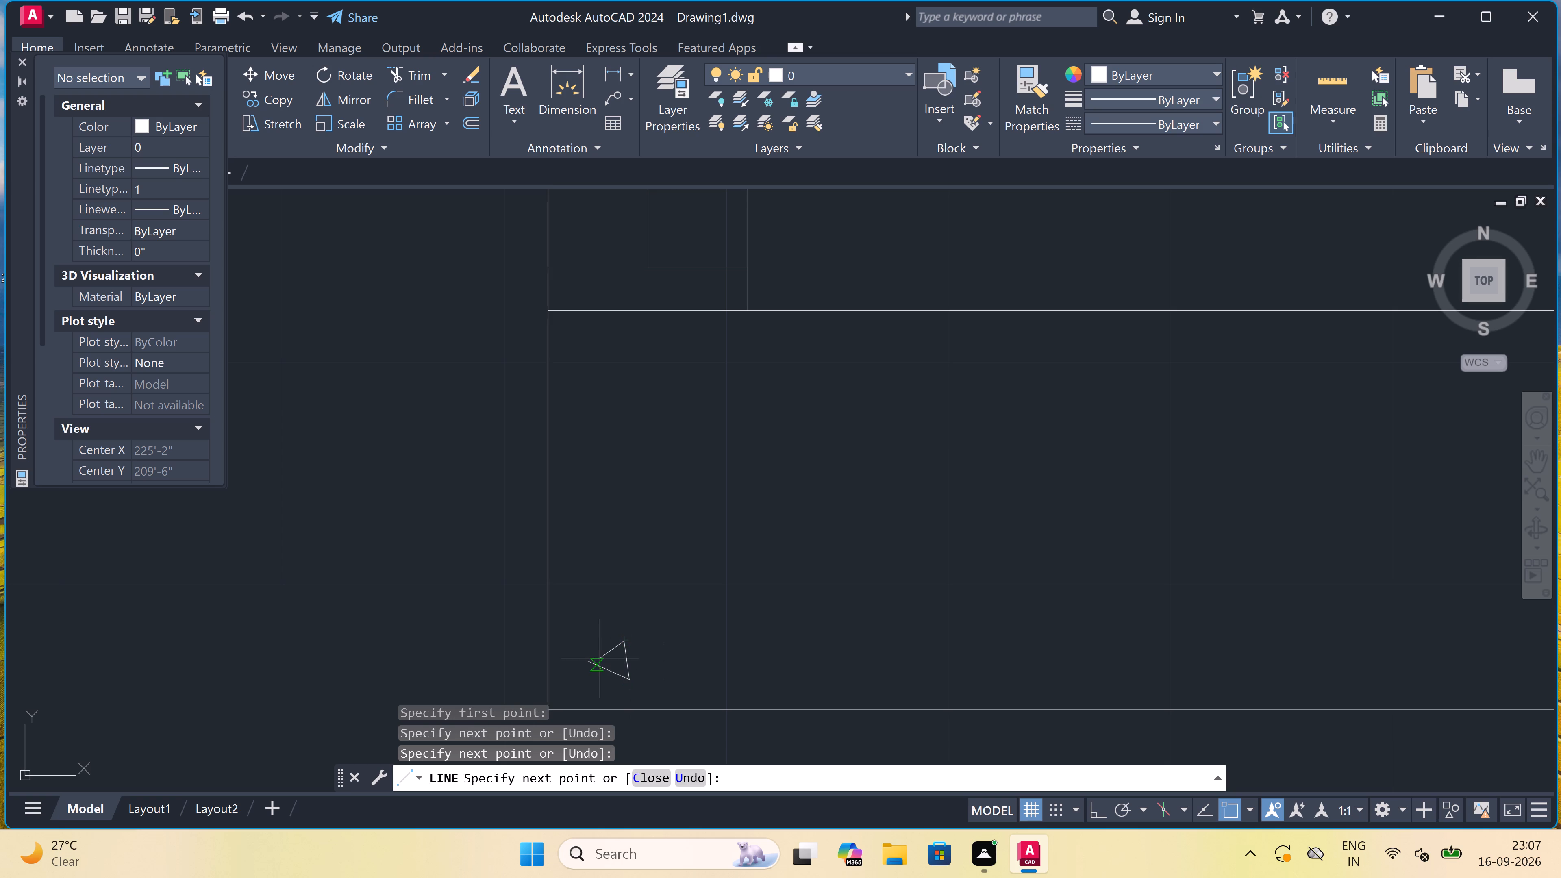
click(590, 664)
key(Escape)
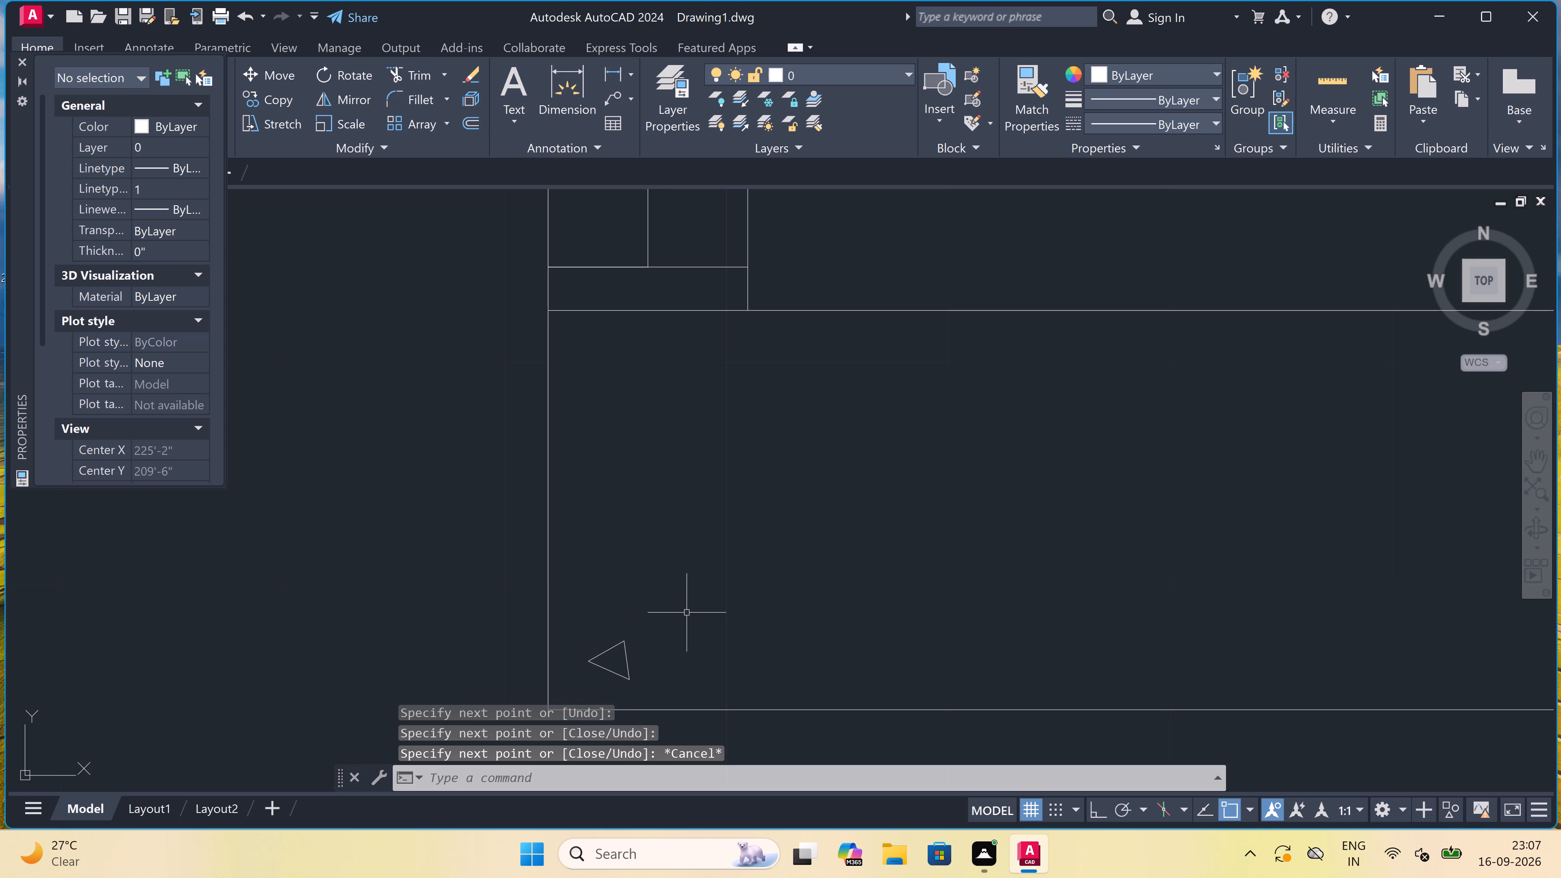
Copy the triangle to three scattered spots in the left part of the section's ground-floor base.
click(683, 614)
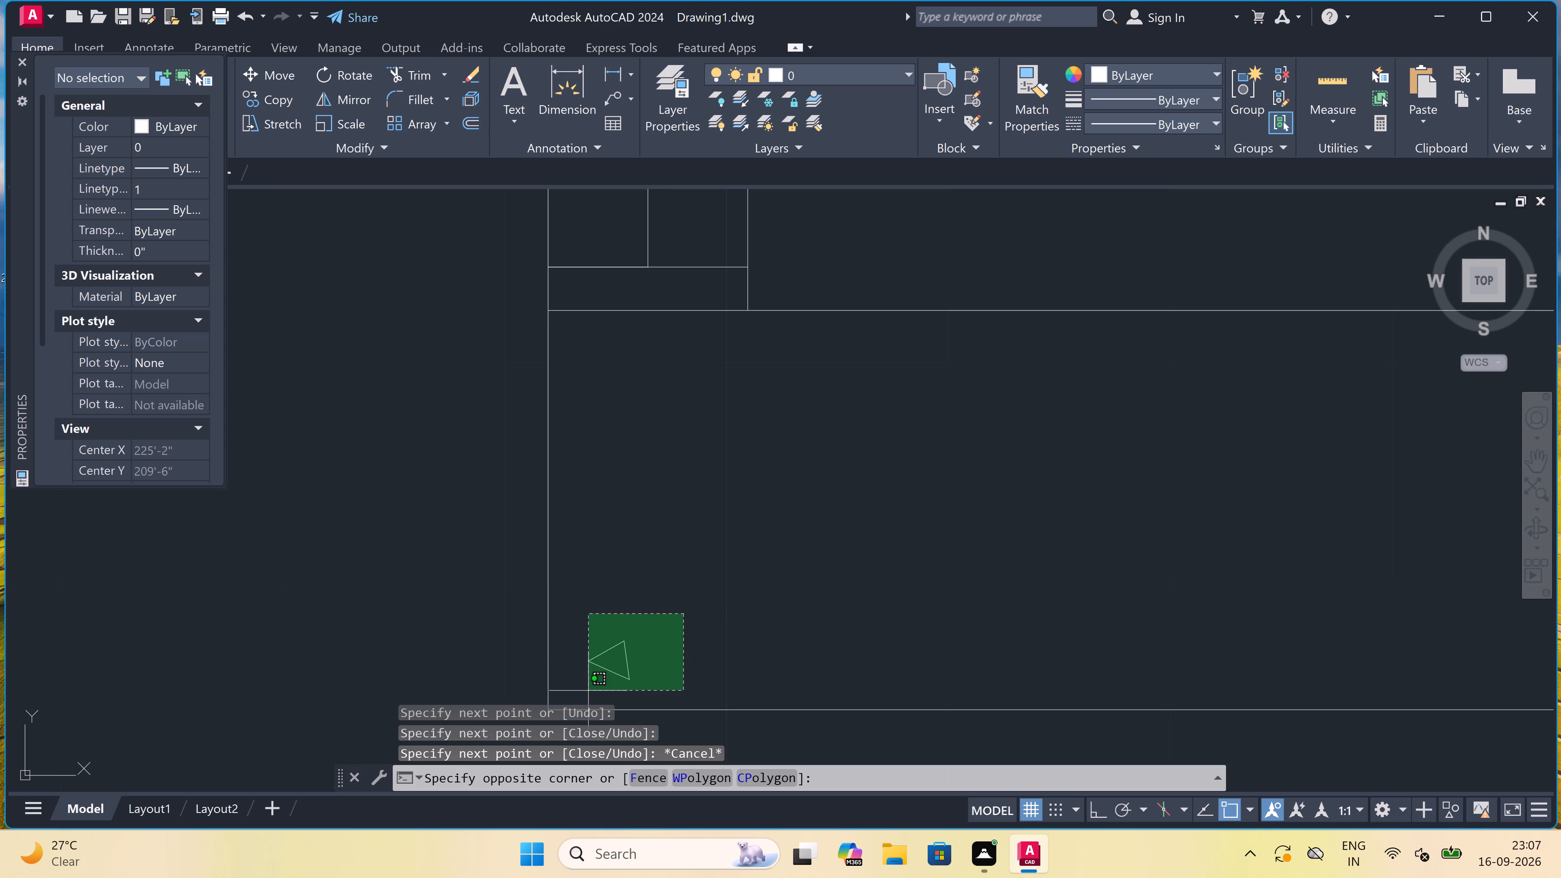
click(588, 688)
click(261, 93)
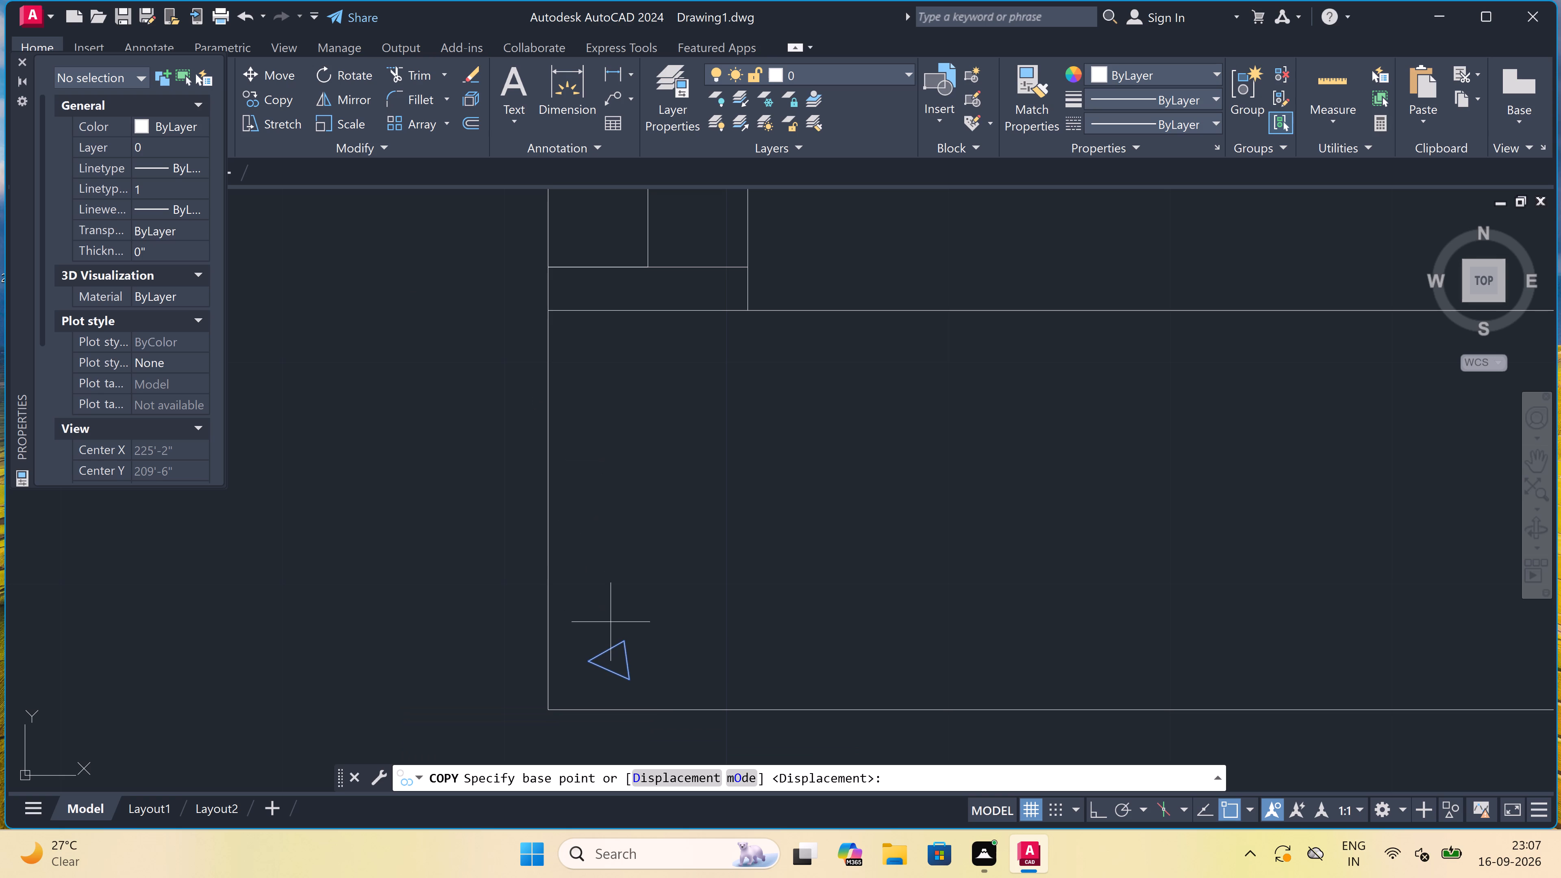
click(615, 662)
scroll(613, 637, down, 1)
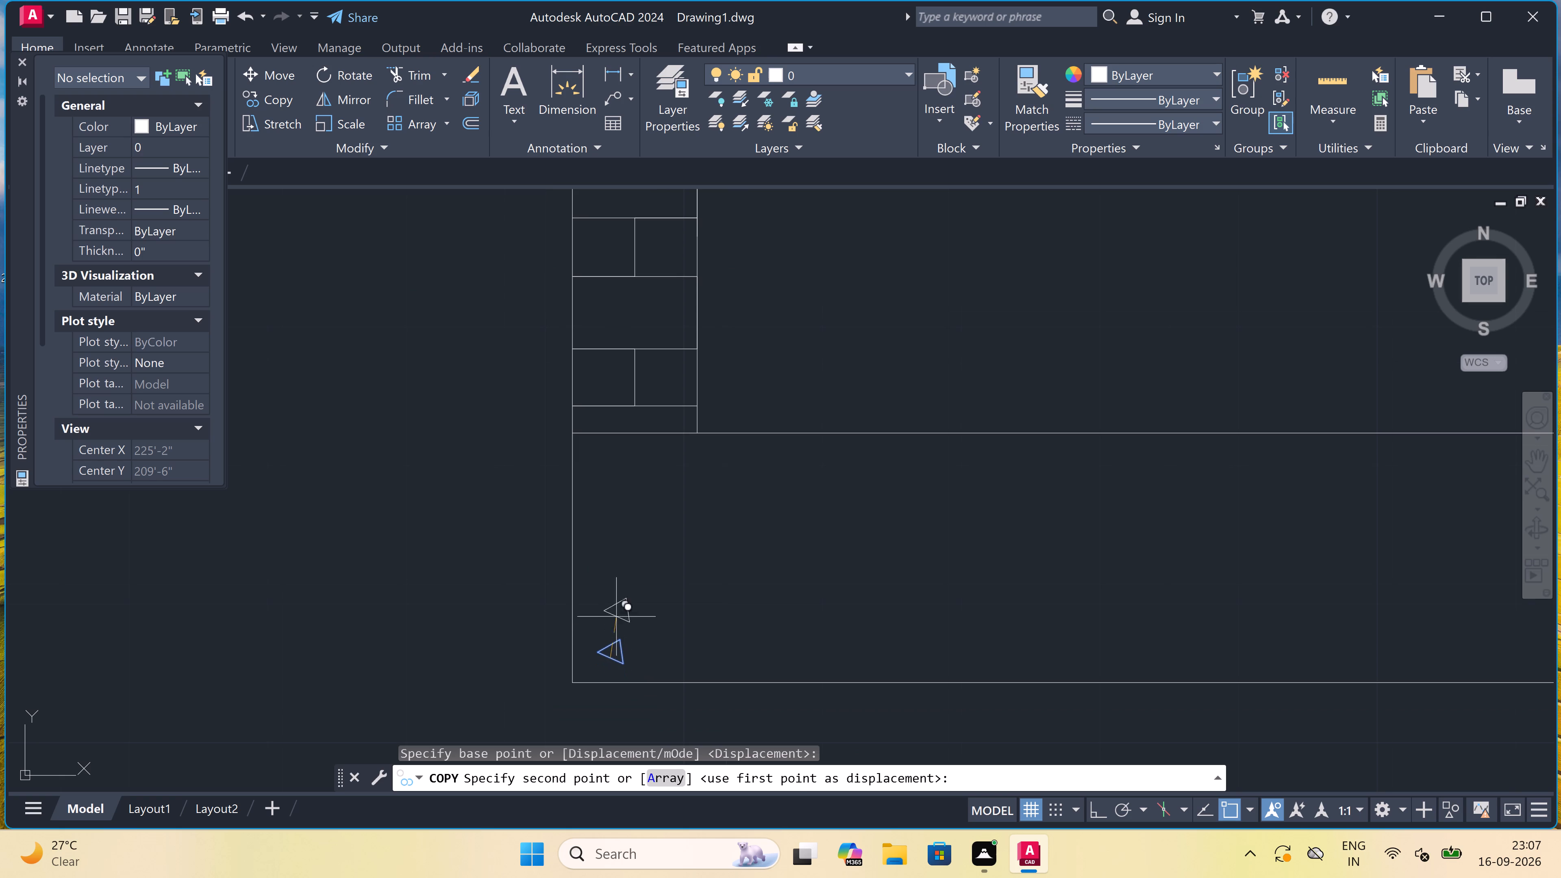
click(643, 512)
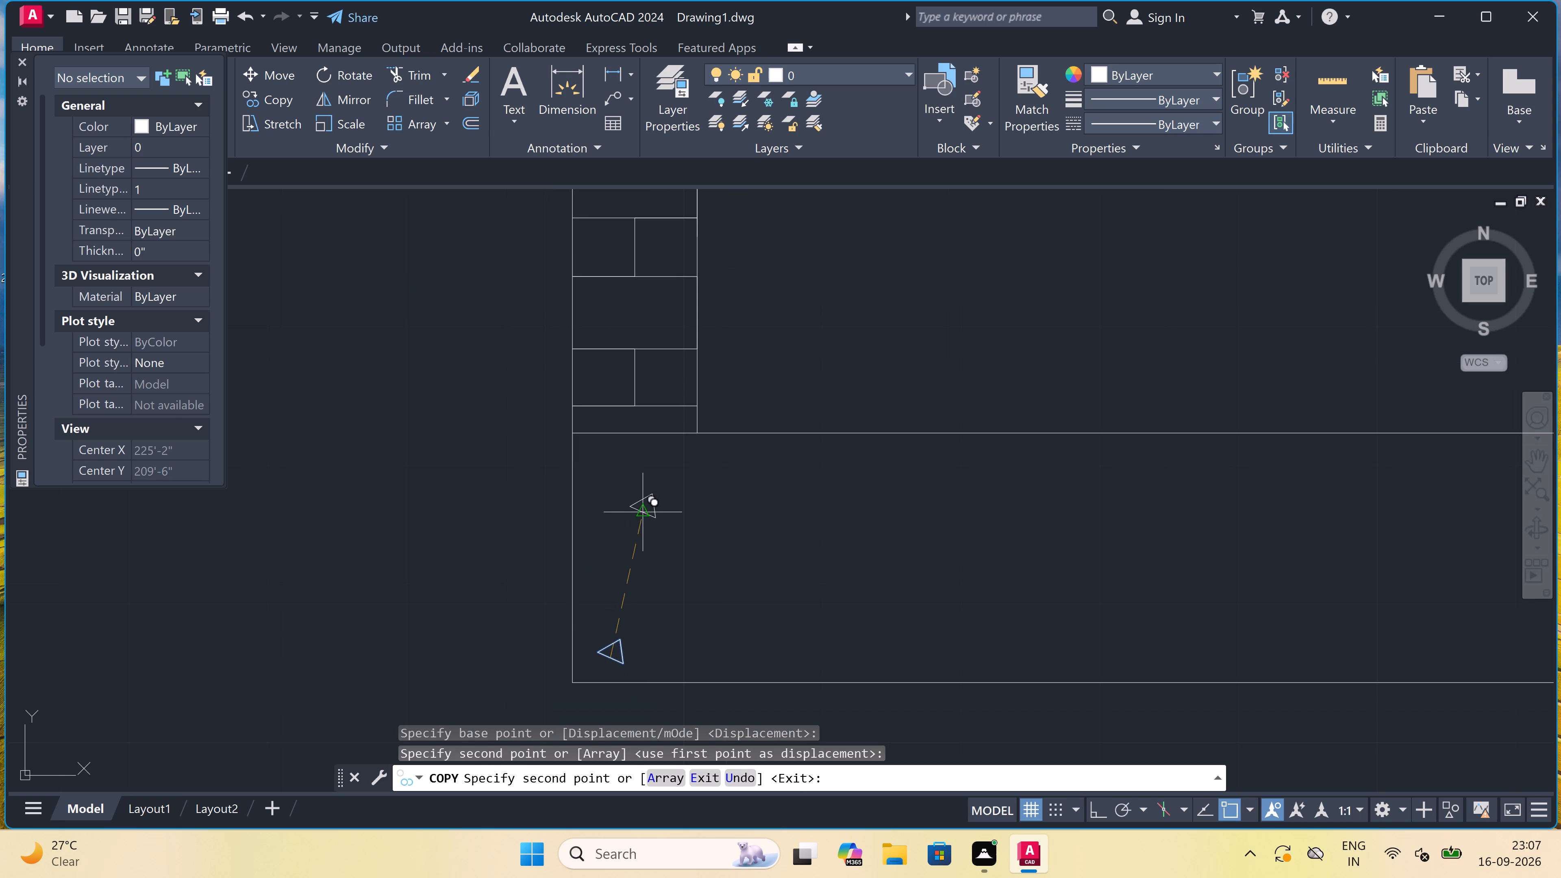
click(1001, 540)
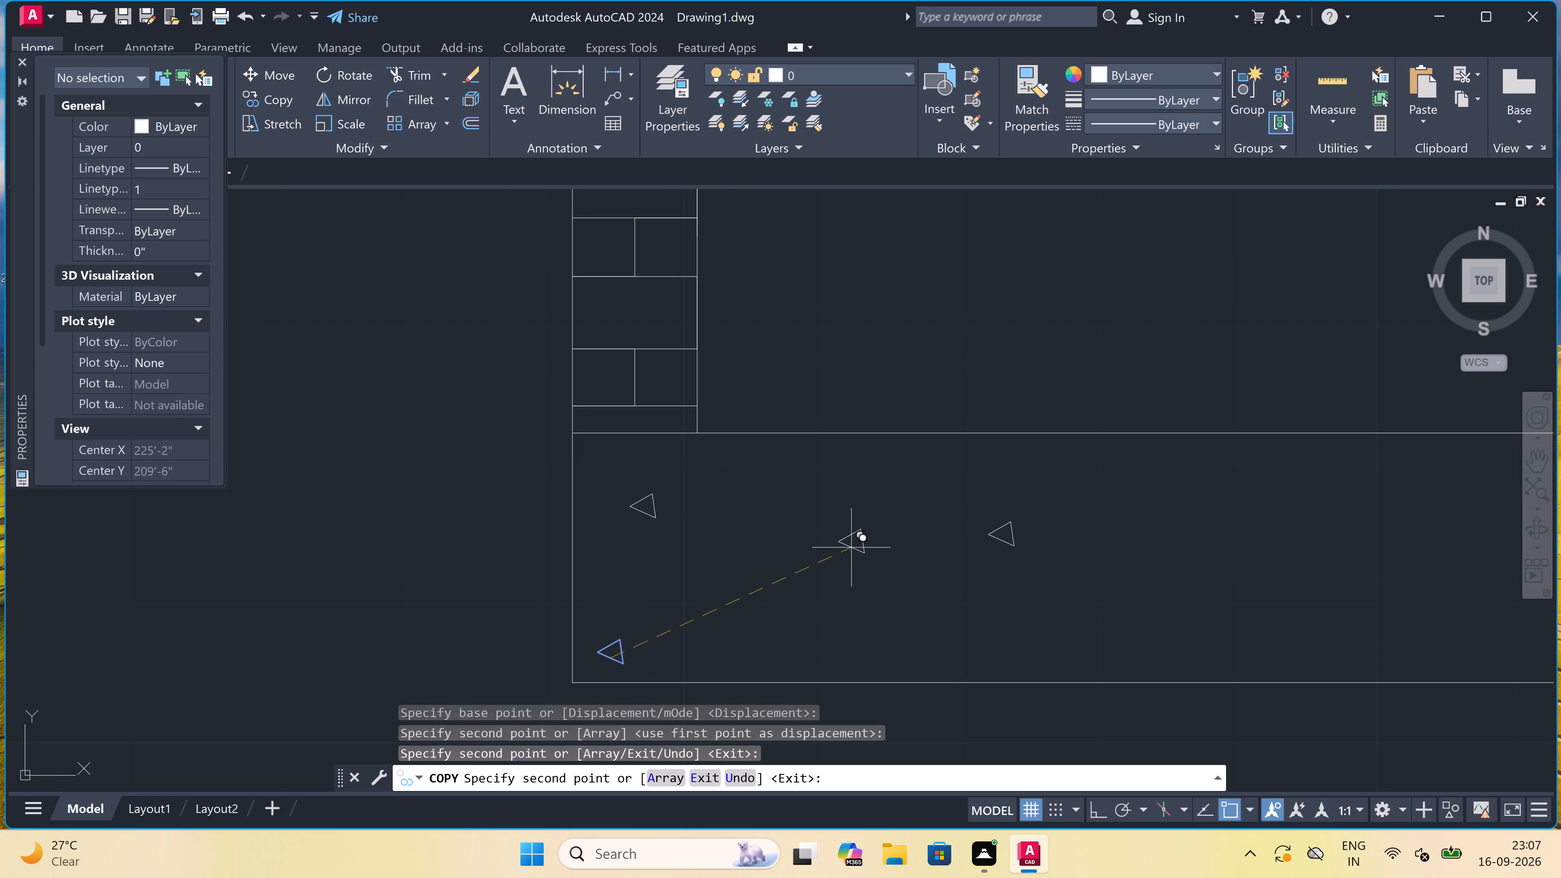
click(818, 591)
Place four more scattered copies of the triangle further right, towards the middle of the ground-floor base.
scroll(818, 591, down, 4)
scroll(906, 579, up, 3)
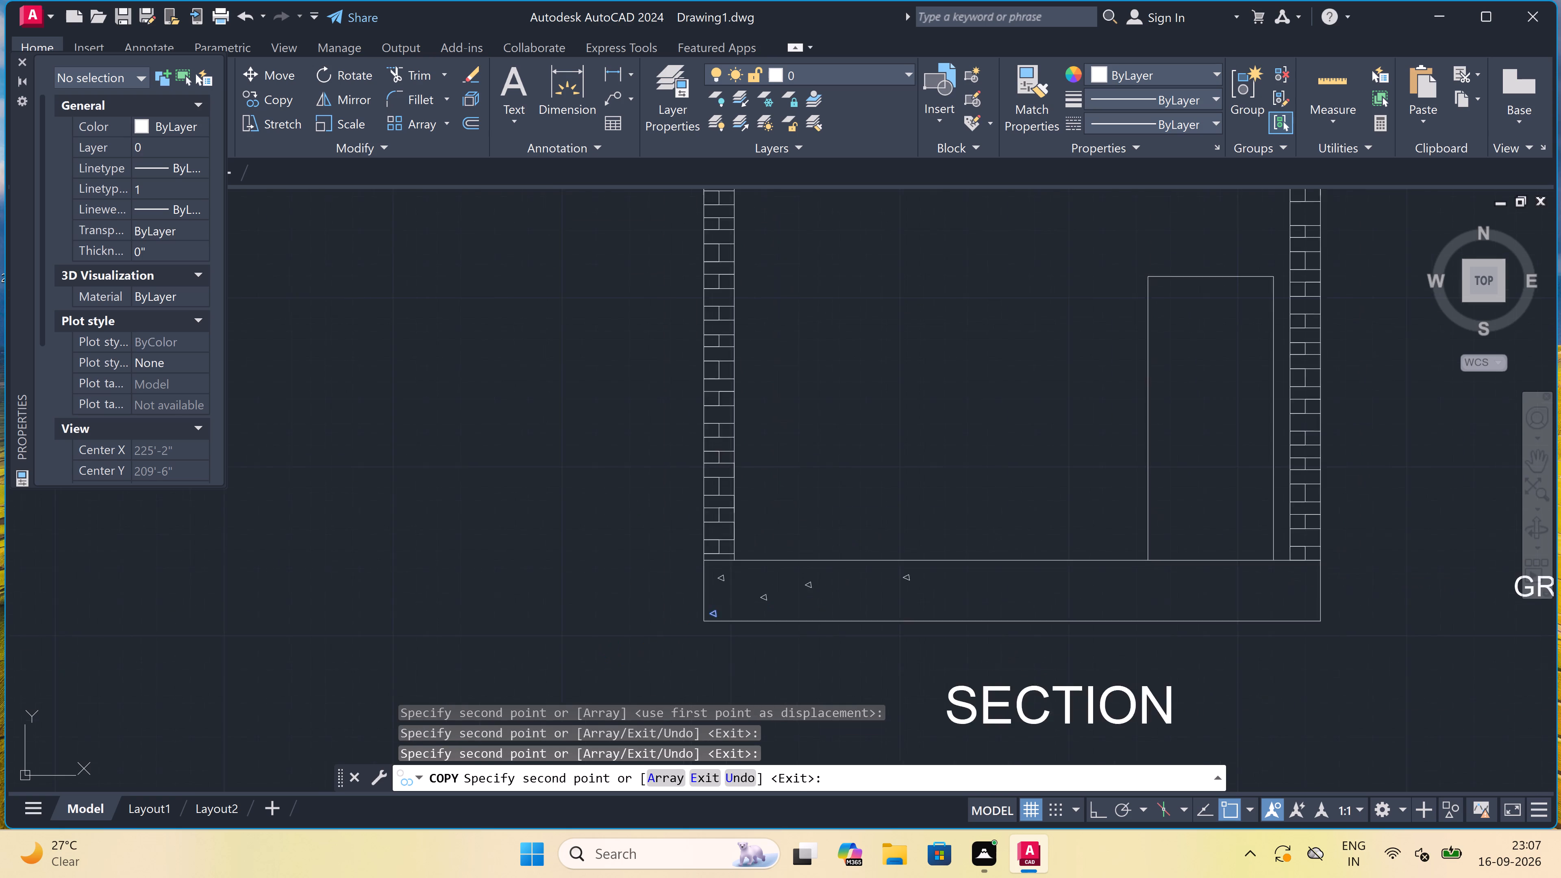
click(908, 579)
click(1142, 584)
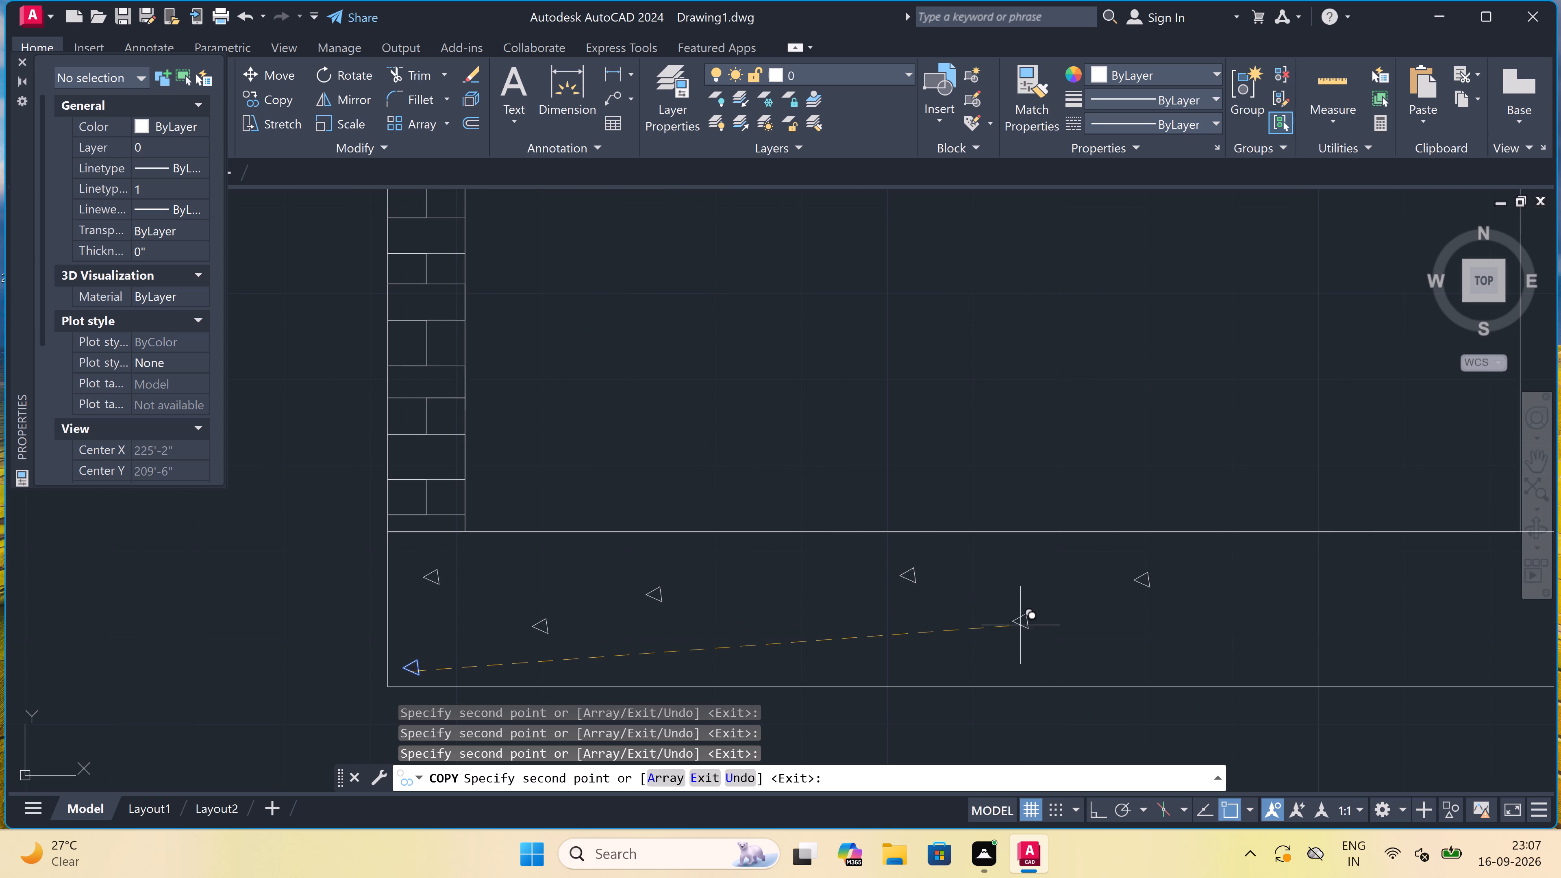
click(1019, 626)
click(779, 641)
scroll(762, 628, down, 5)
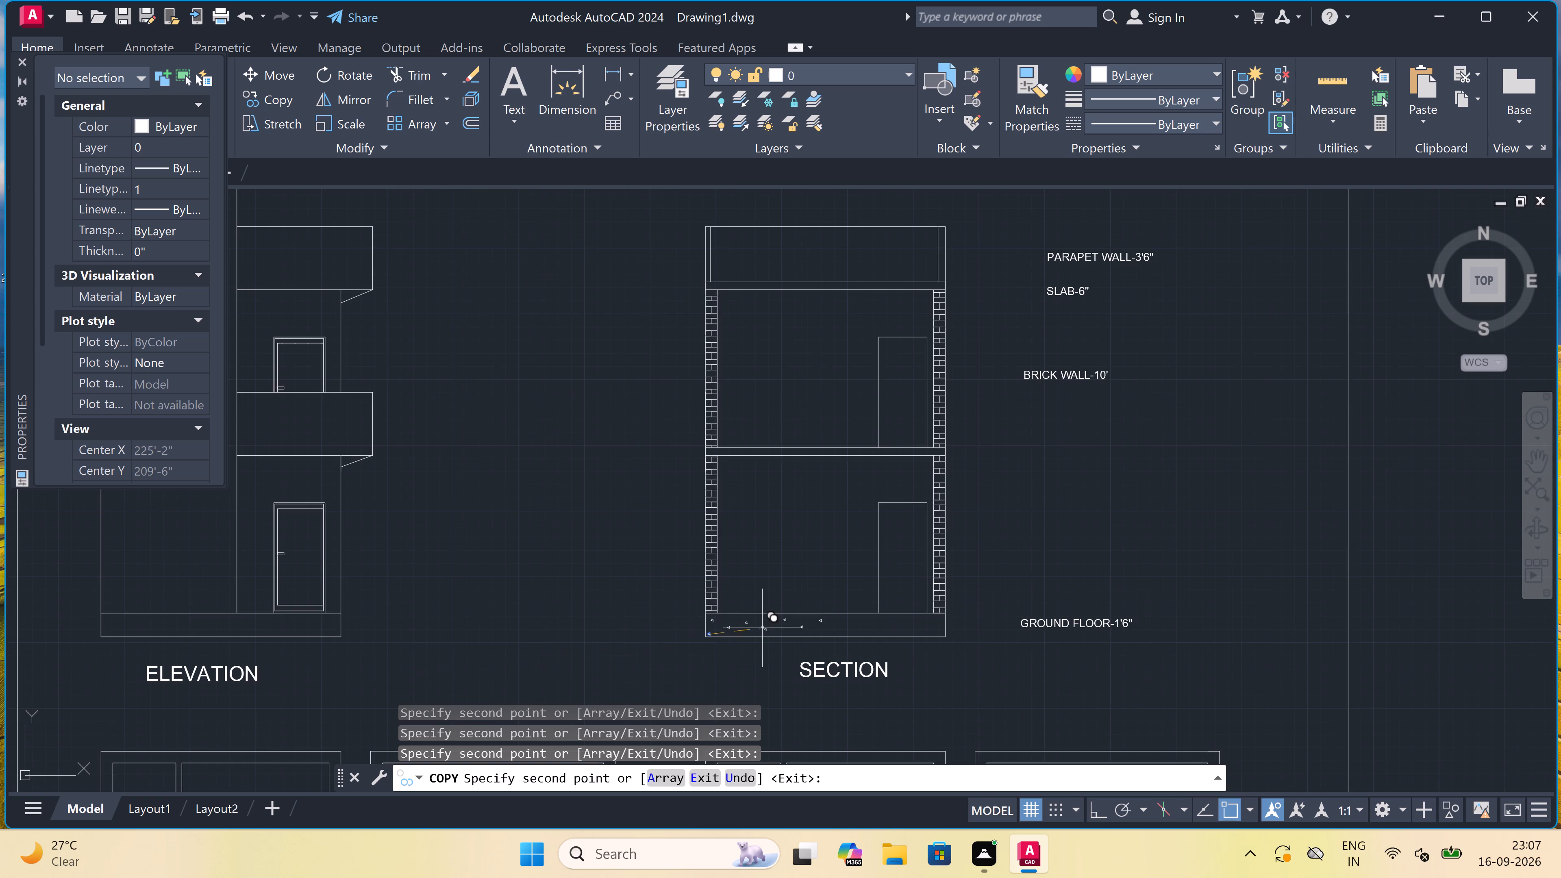
Copy the triangle to five scattered spots in the right part of the section's ground-floor base, out to its right end.
scroll(853, 619, up, 4)
double_click(915, 622)
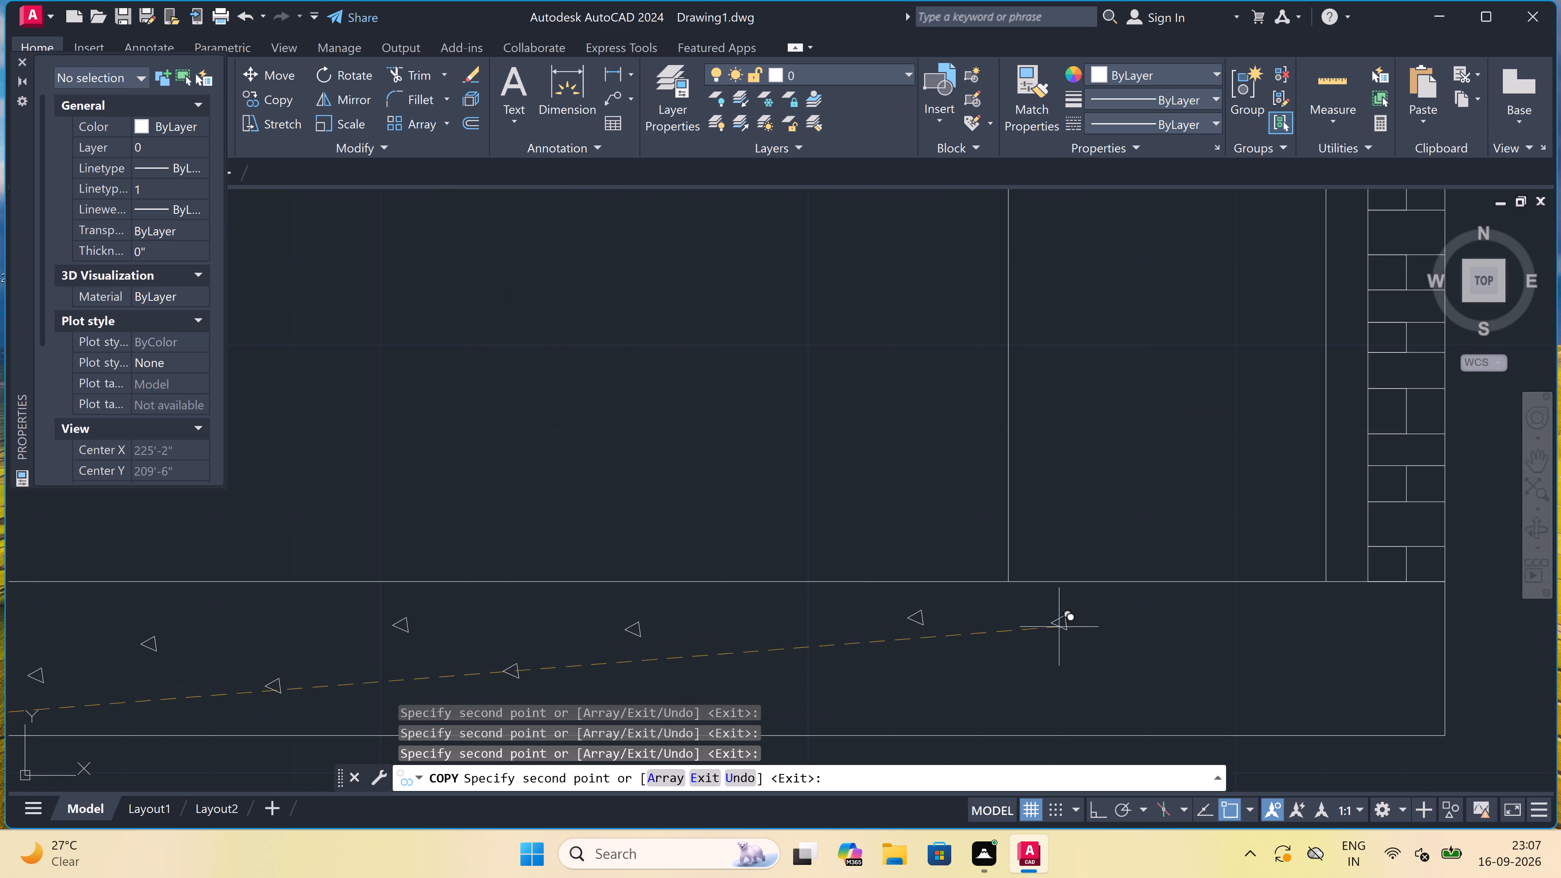
click(1128, 632)
click(1338, 627)
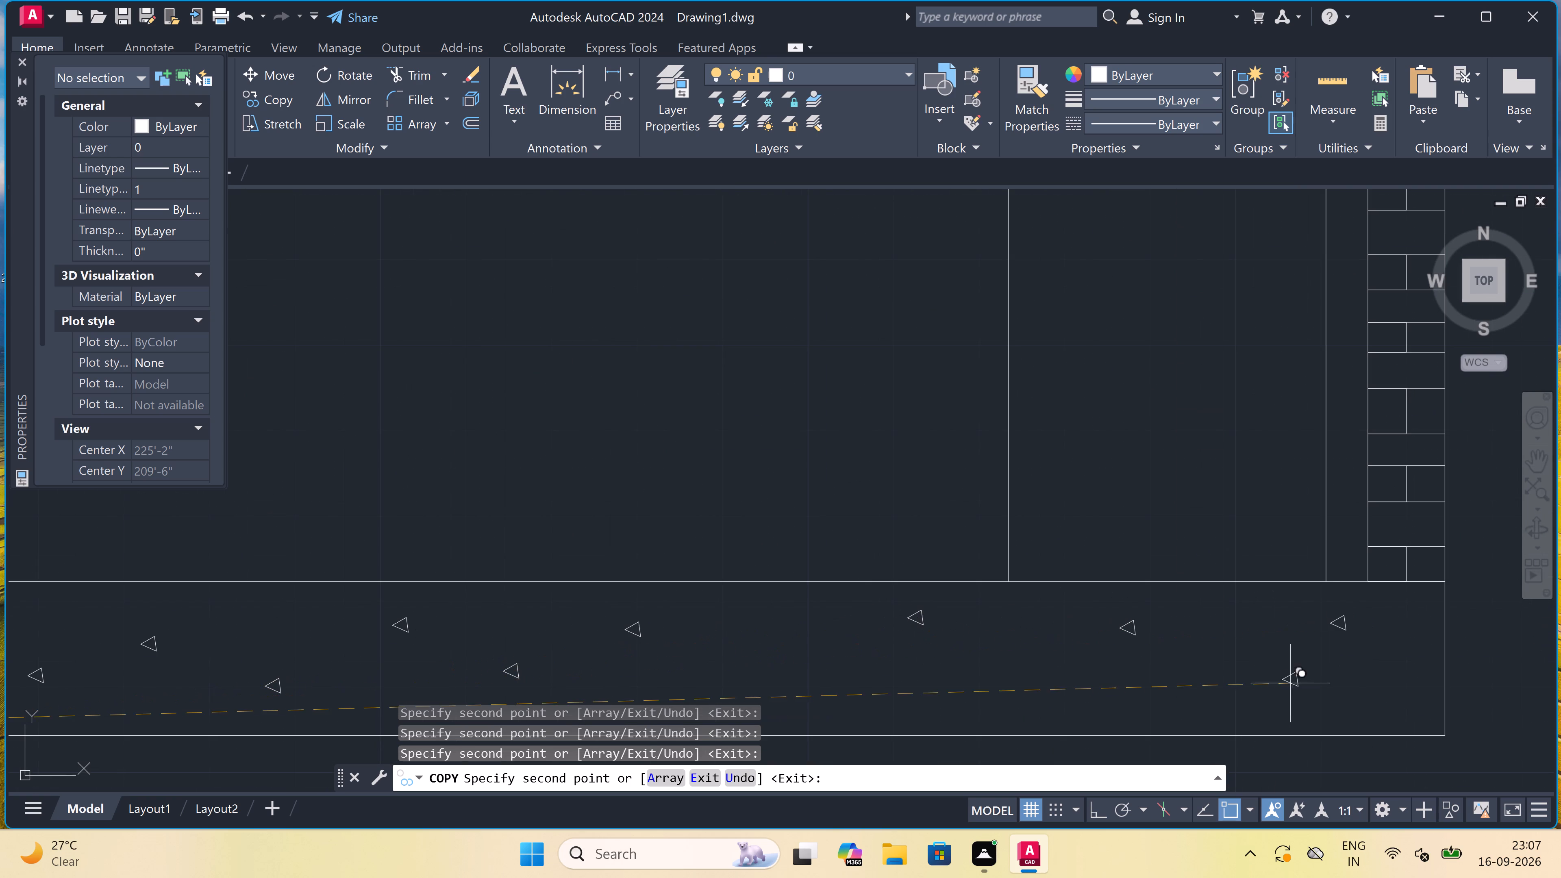
click(1260, 707)
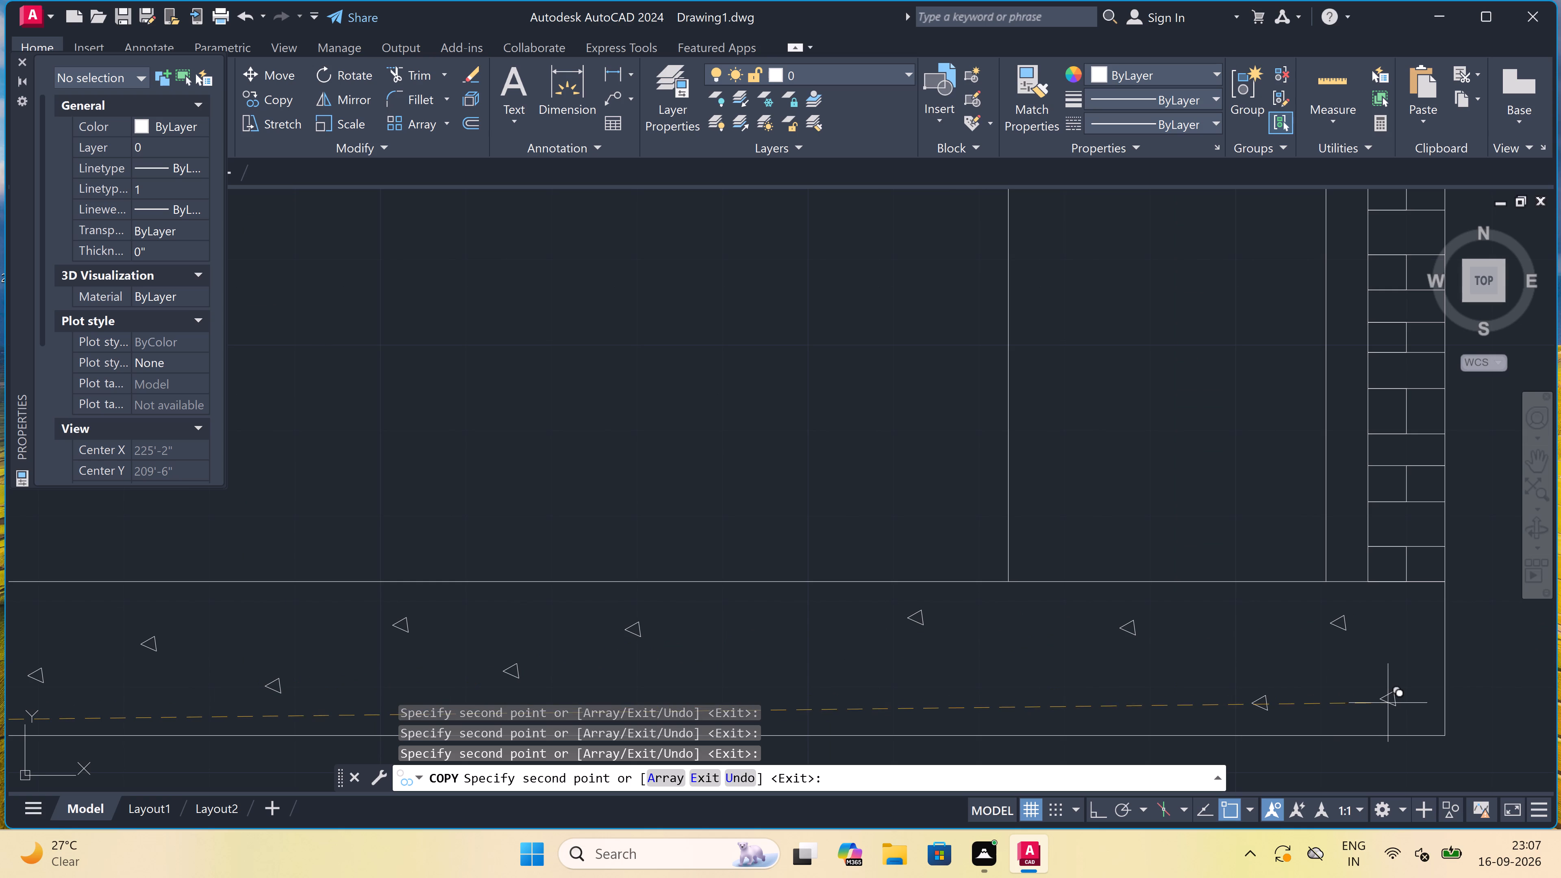
click(1410, 701)
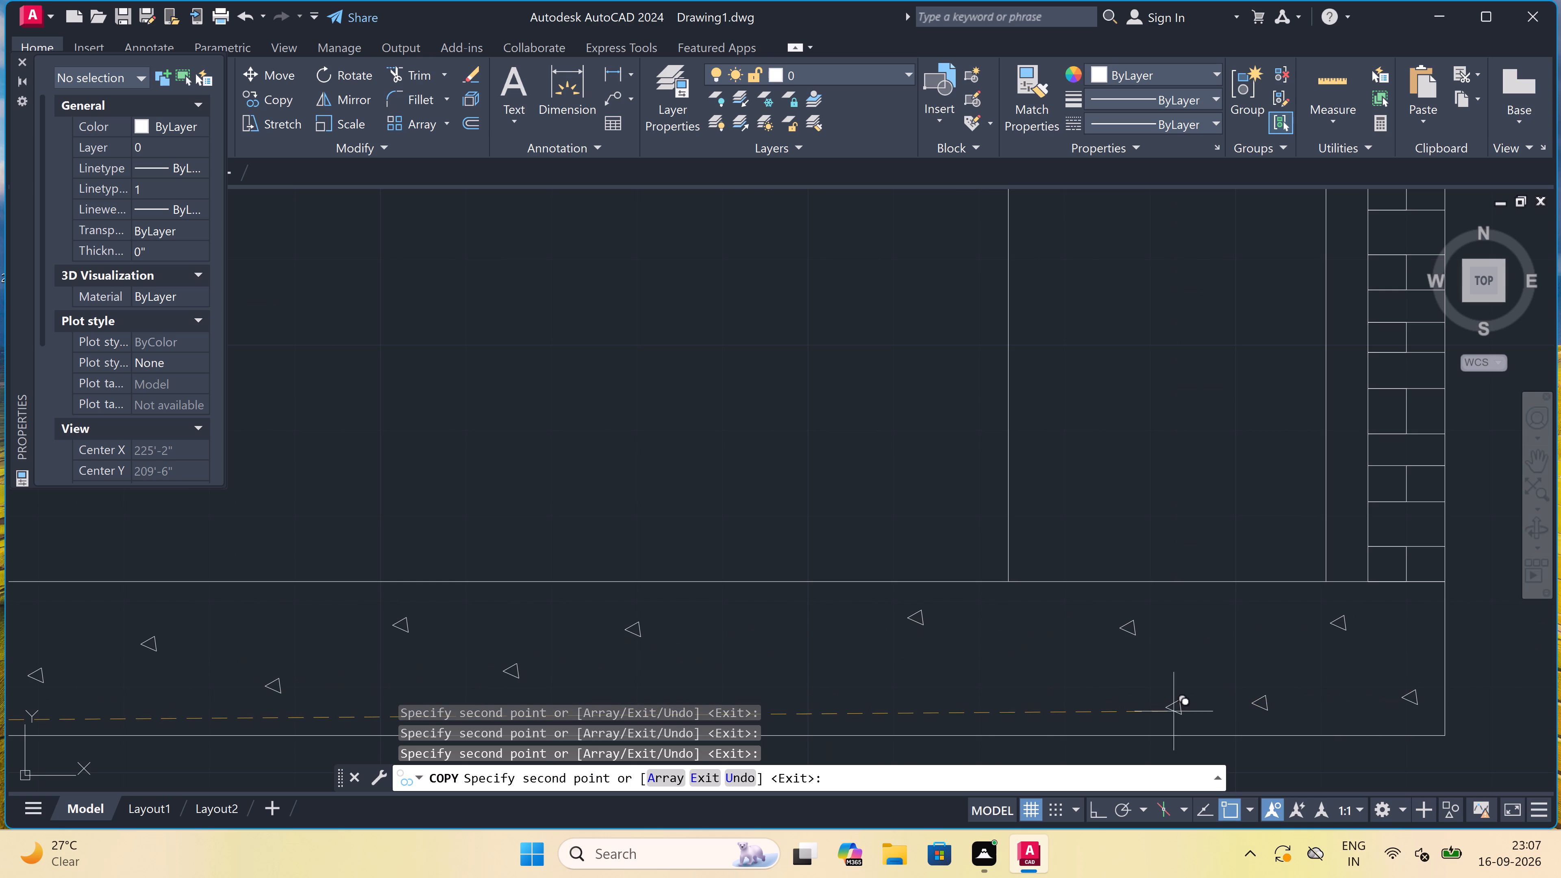
Fill the sparse areas of the ground-floor base's middle and right part with five more copies of the triangle.
scroll(985, 706, down, 3)
scroll(906, 701, up, 3)
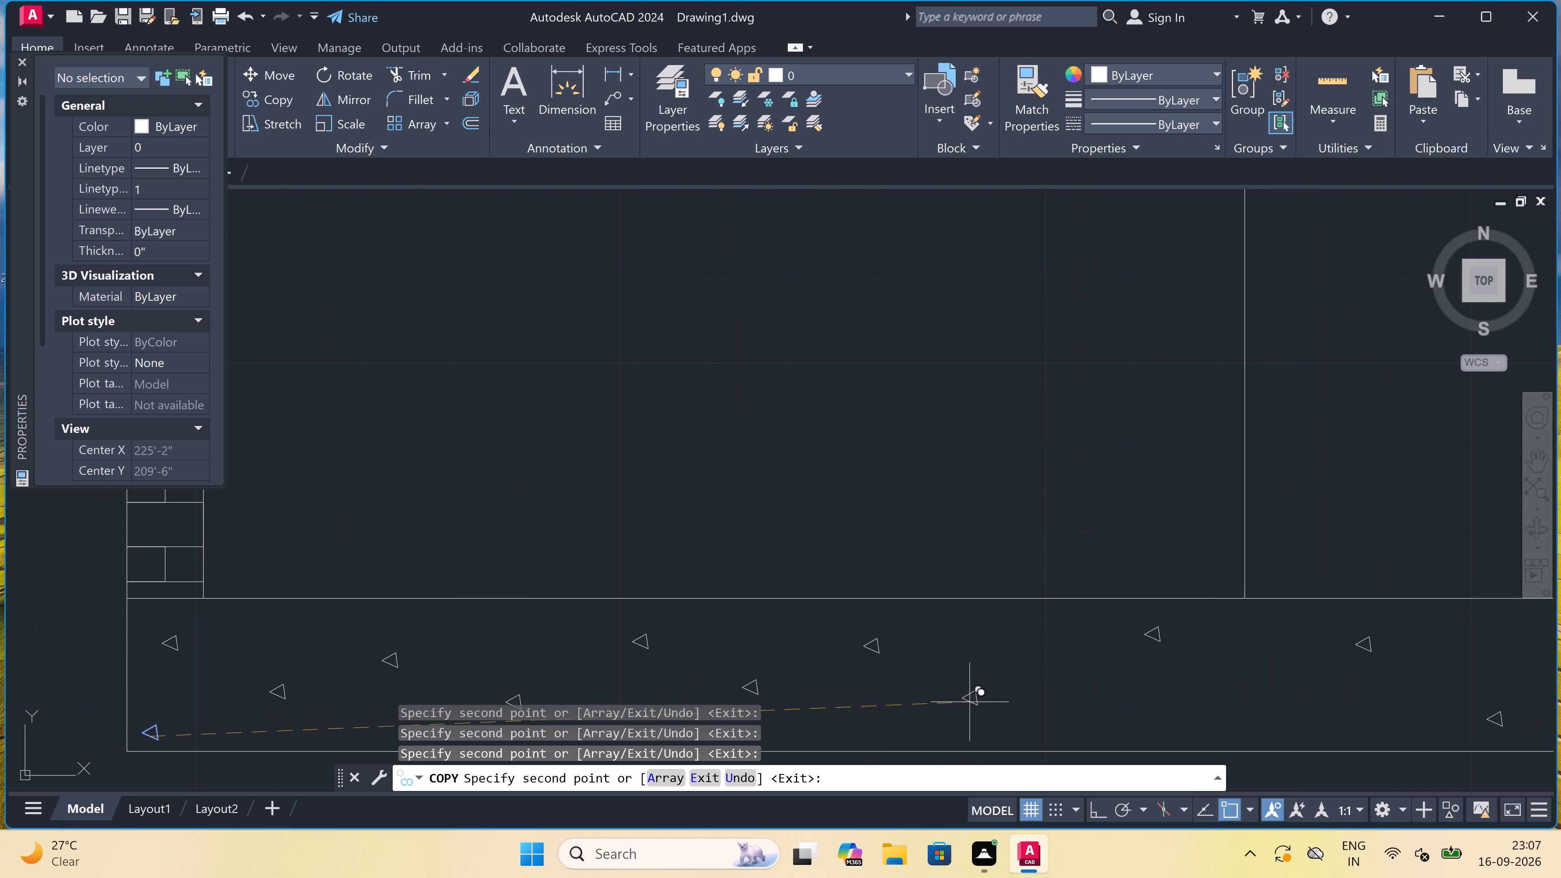
double_click(995, 648)
click(925, 734)
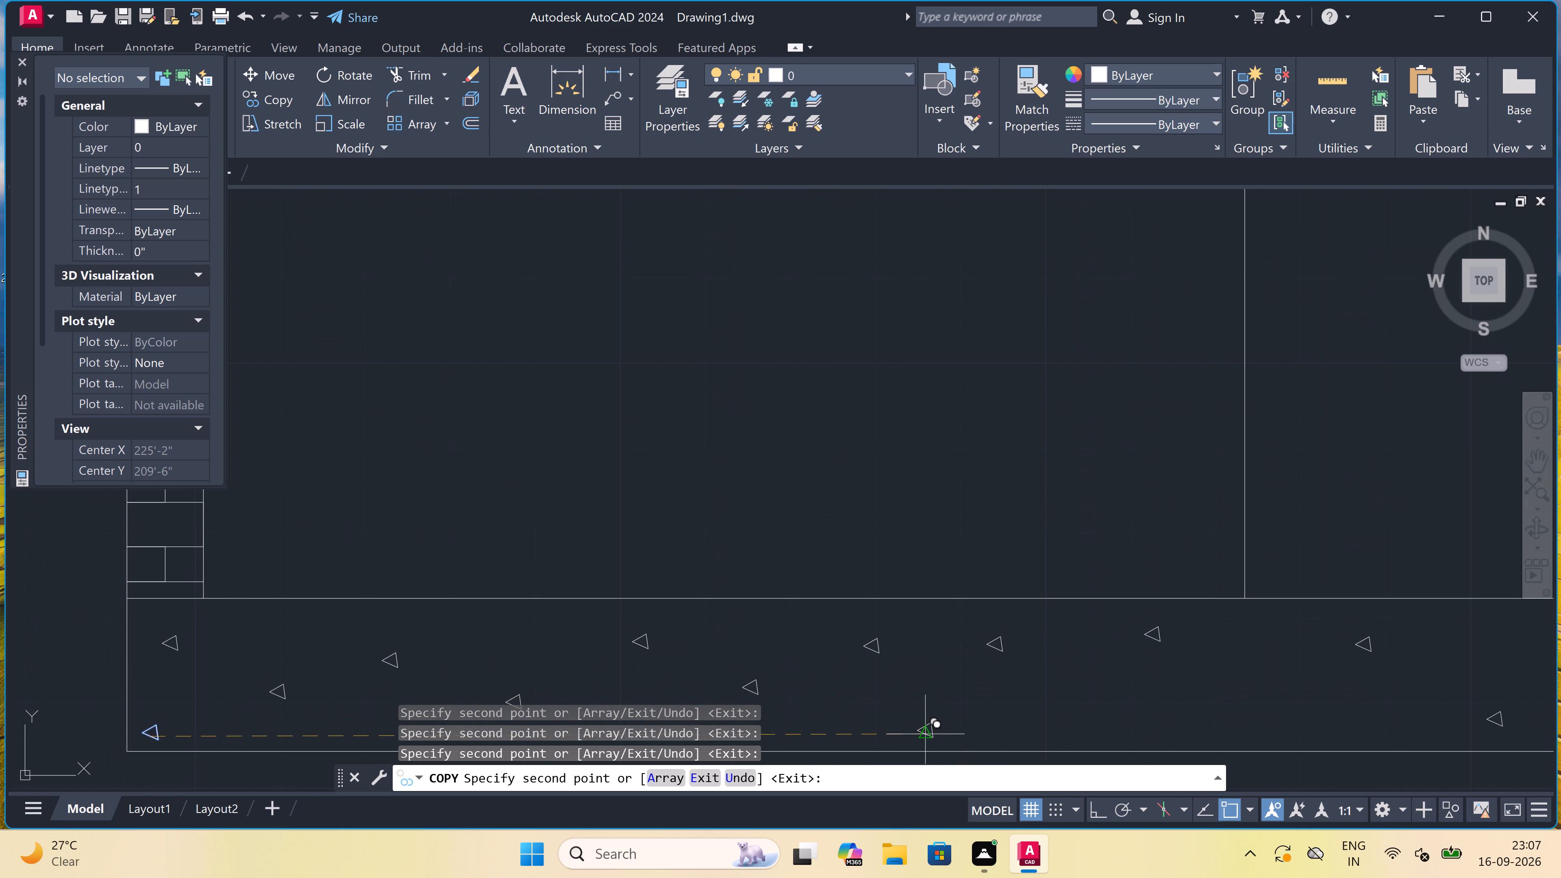
double_click(1058, 719)
scroll(1062, 716, down, 3)
scroll(1103, 721, up, 3)
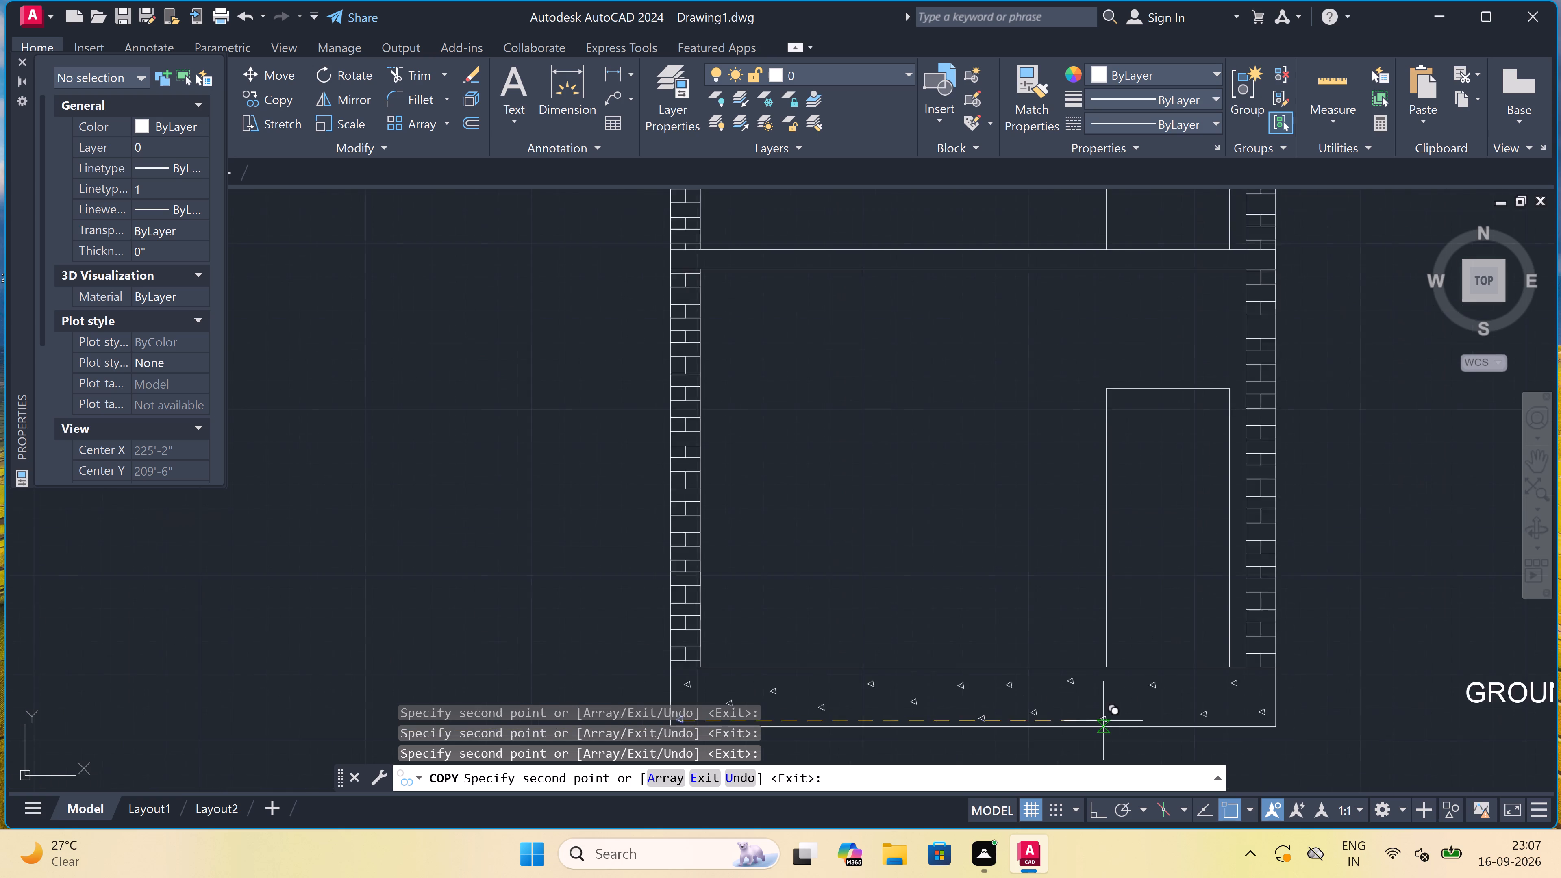
scroll(1103, 721, up, 1)
click(1109, 710)
scroll(1109, 708, down, 4)
scroll(1115, 709, up, 4)
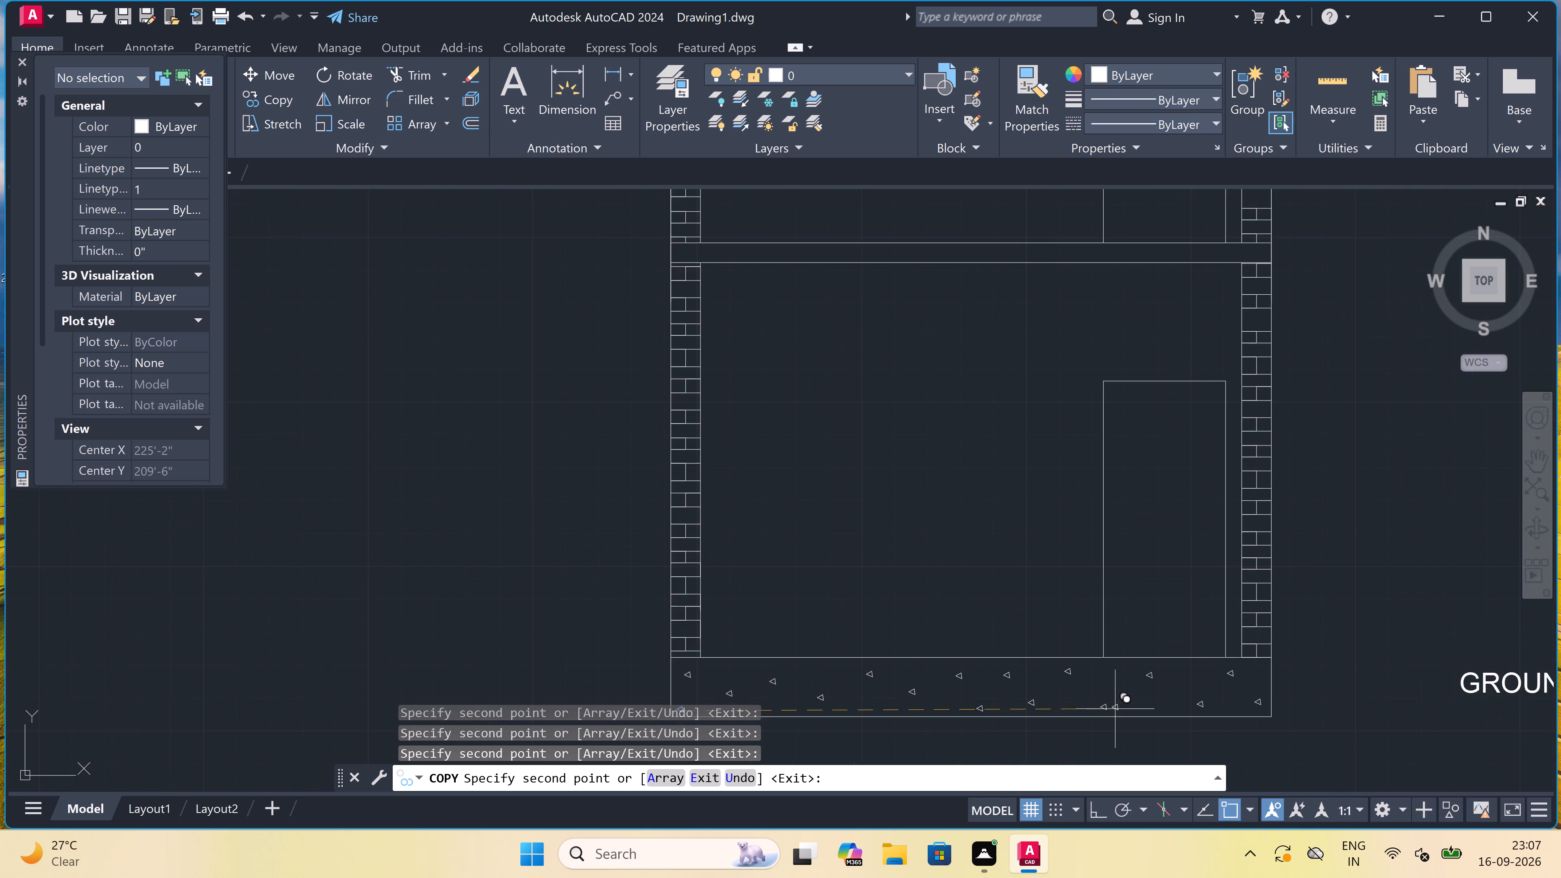
double_click(1248, 682)
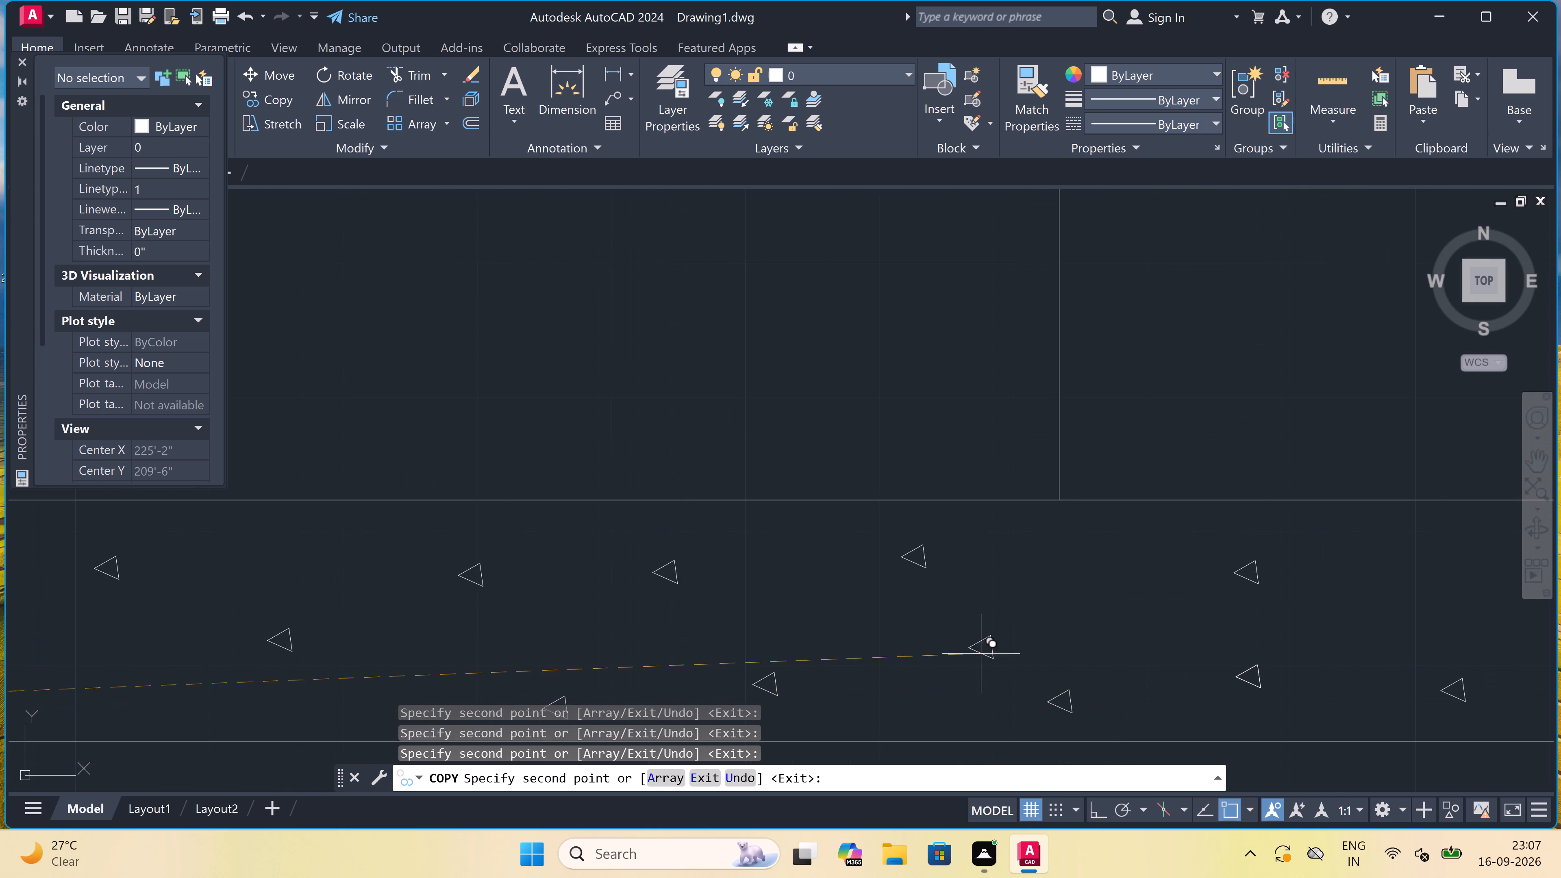
scroll(965, 650, down, 6)
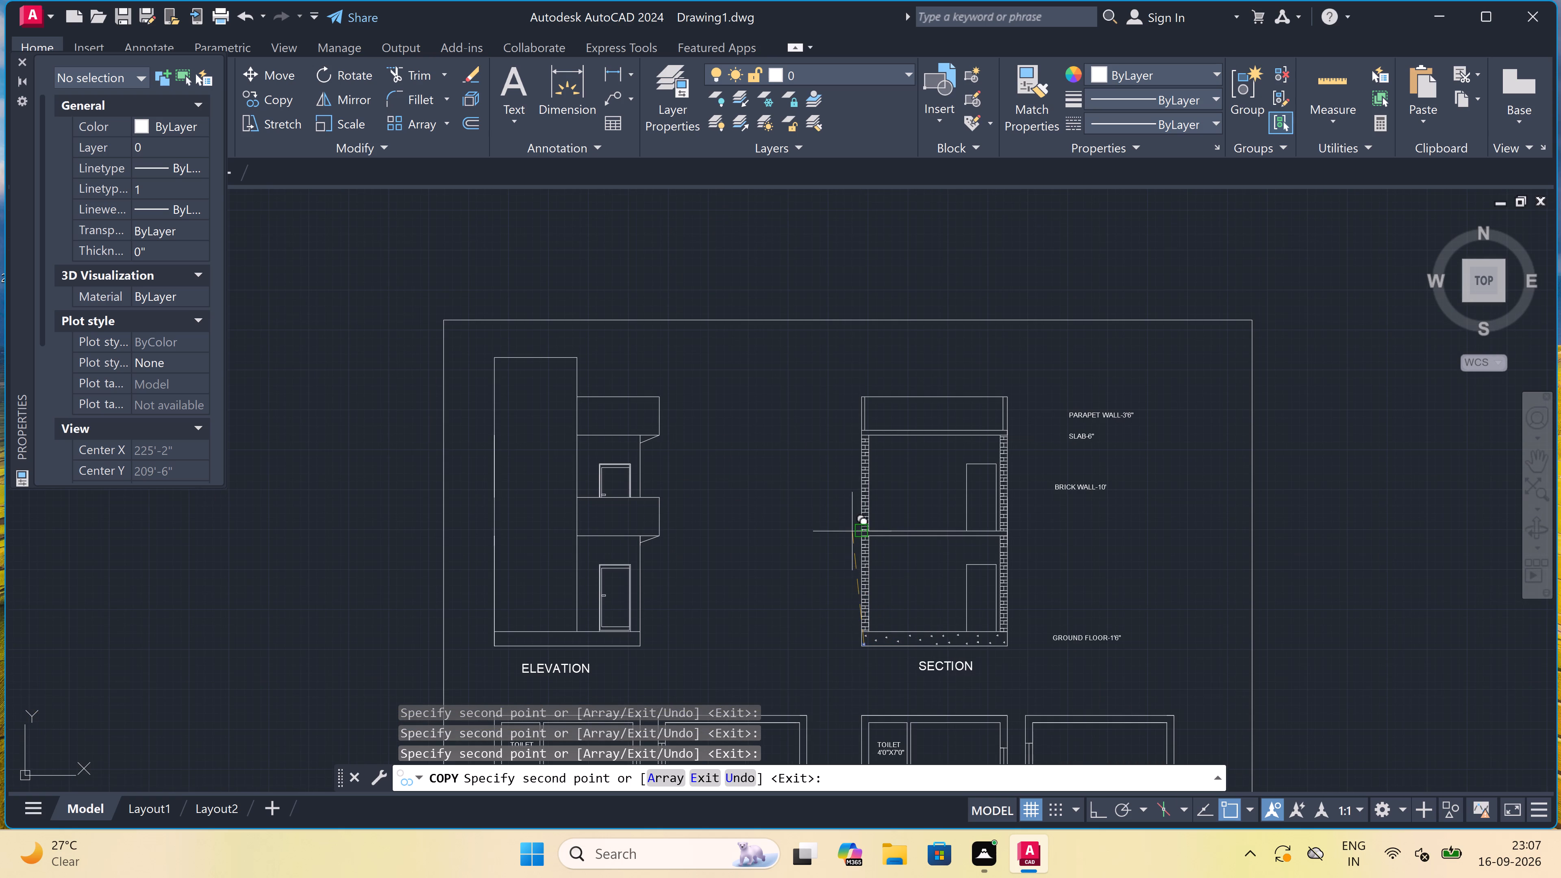
key(Escape)
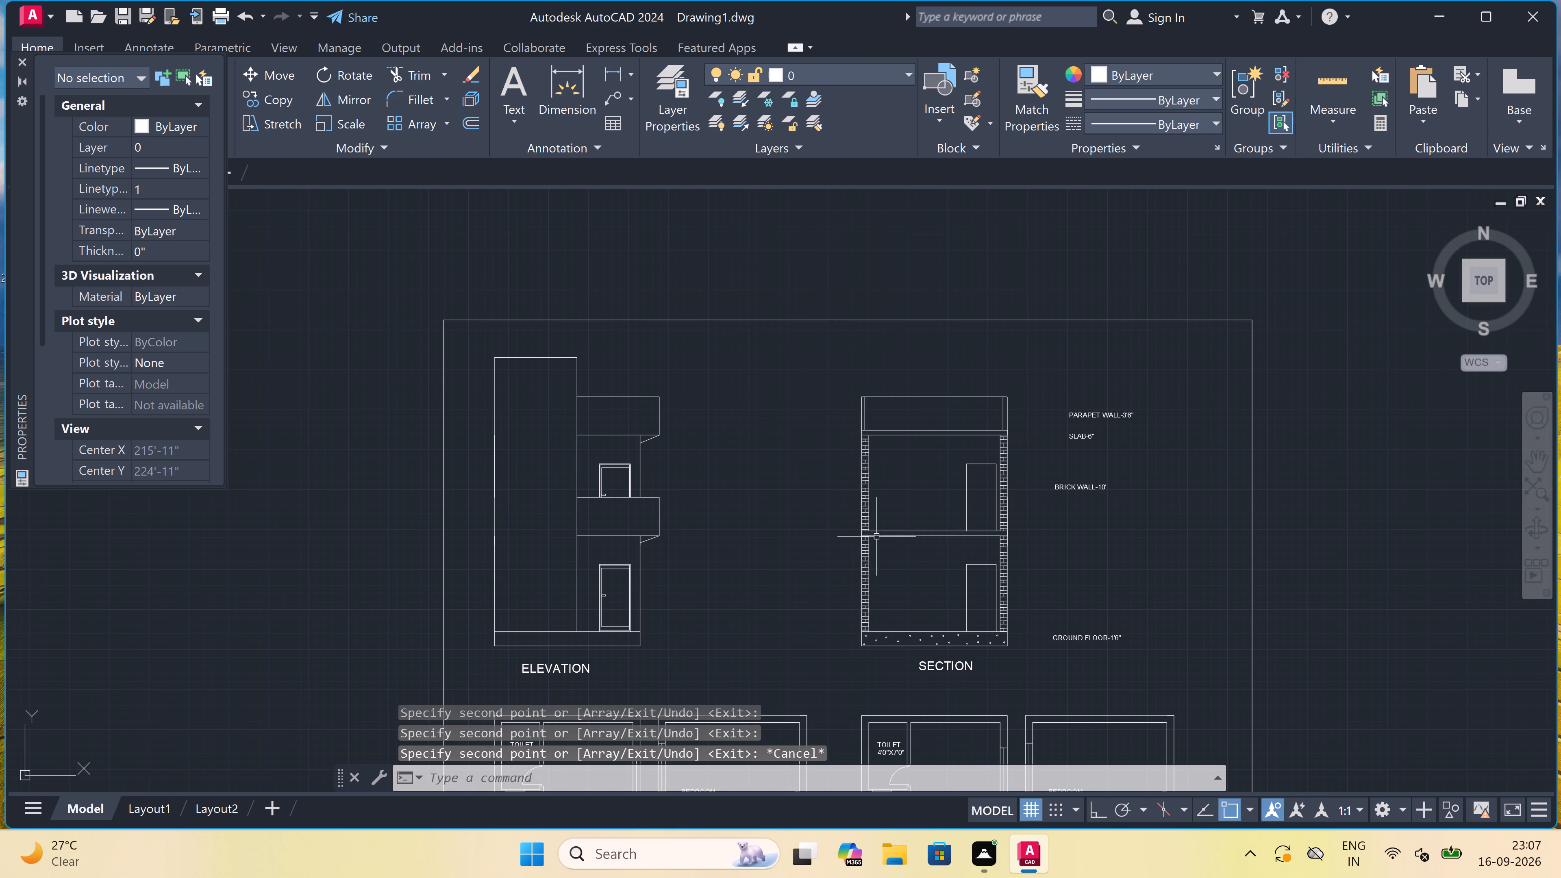
Draw a small closed triangle with lines inside the lower-left corner of the section's intermediate floor slab, as a concrete aggregate mark.
scroll(869, 533, up, 2)
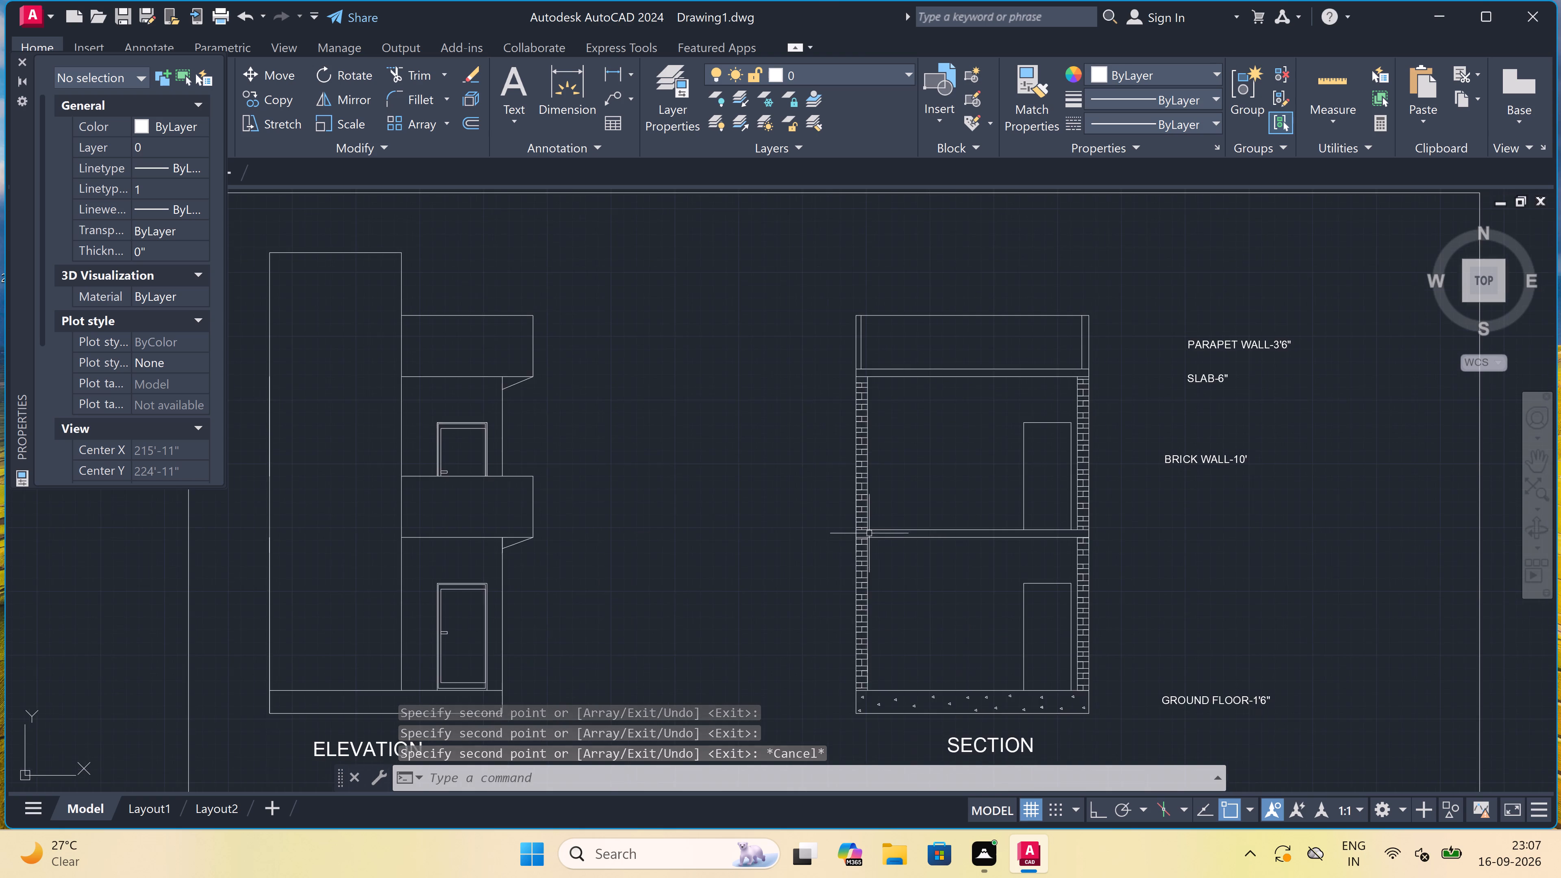
scroll(869, 533, up, 6)
scroll(831, 550, up, 3)
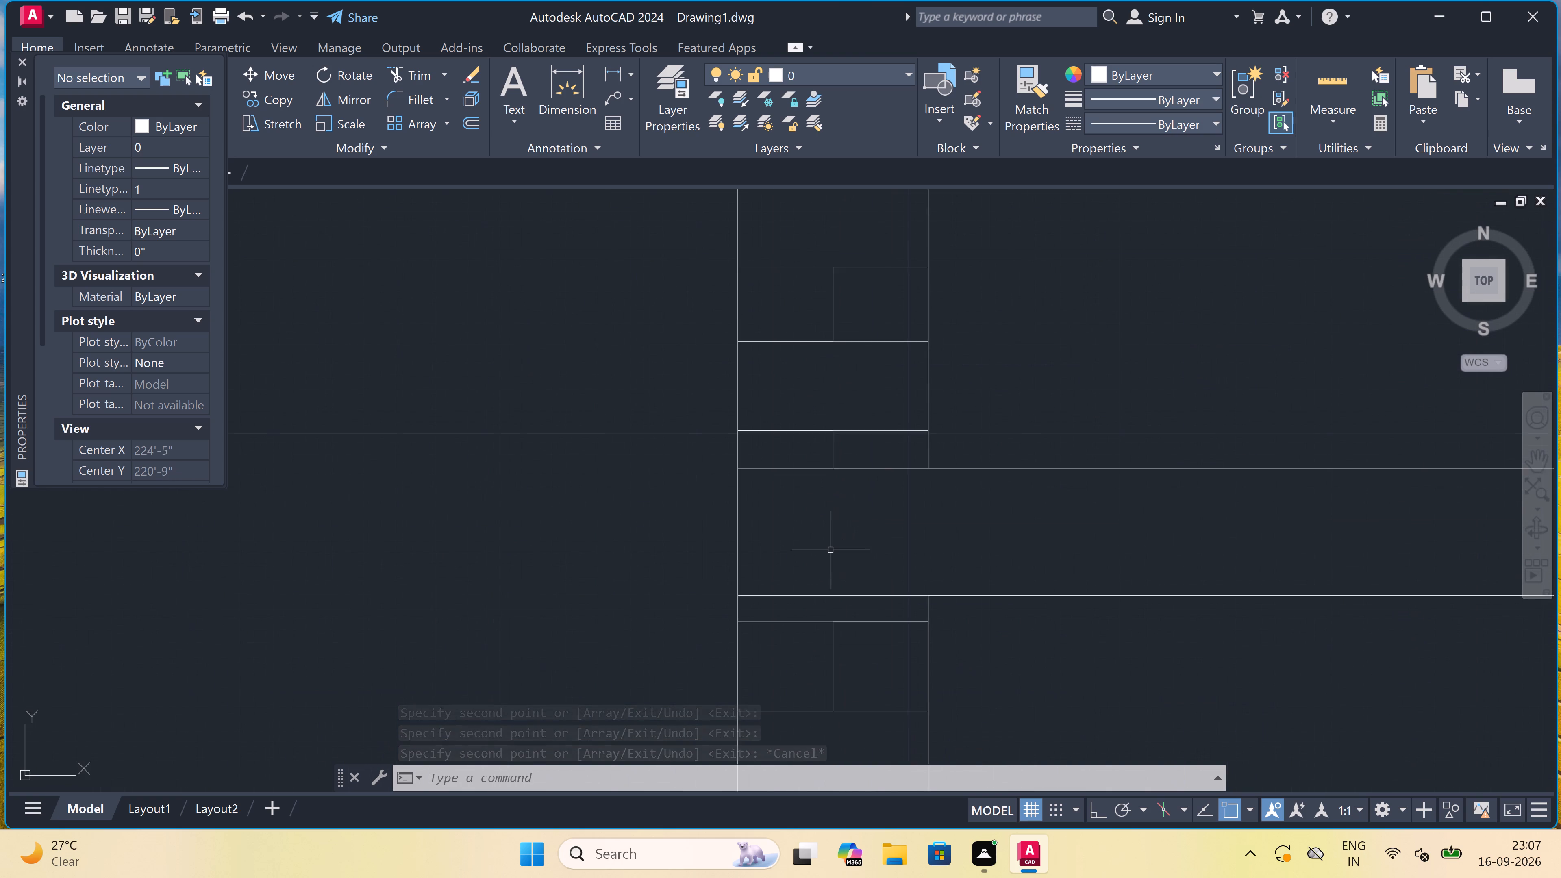
scroll(731, 563, up, 1)
key(l)
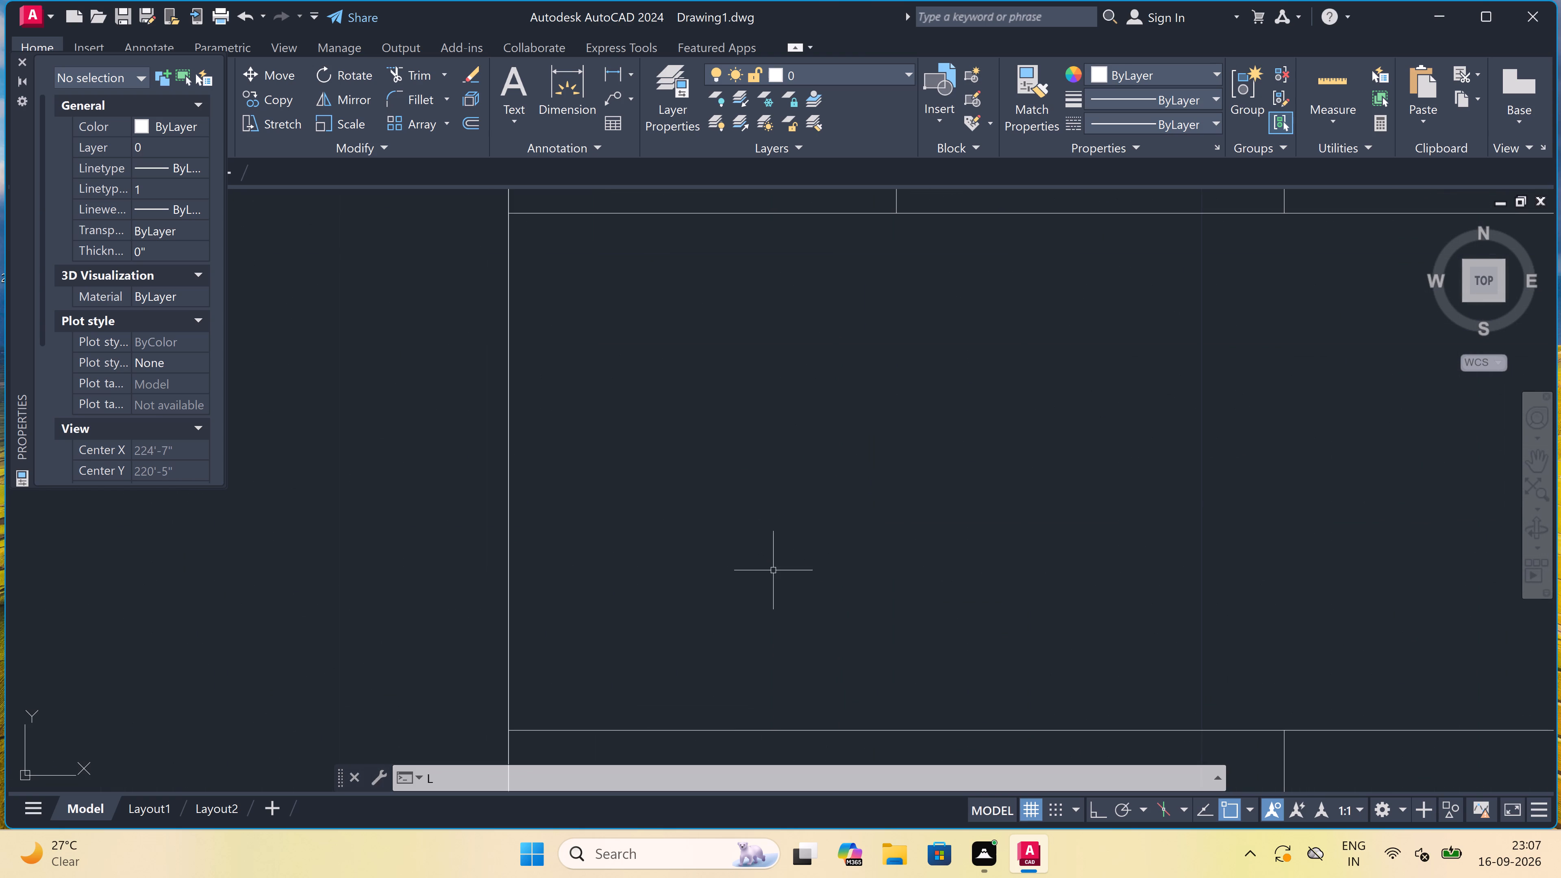
key(space)
click(685, 645)
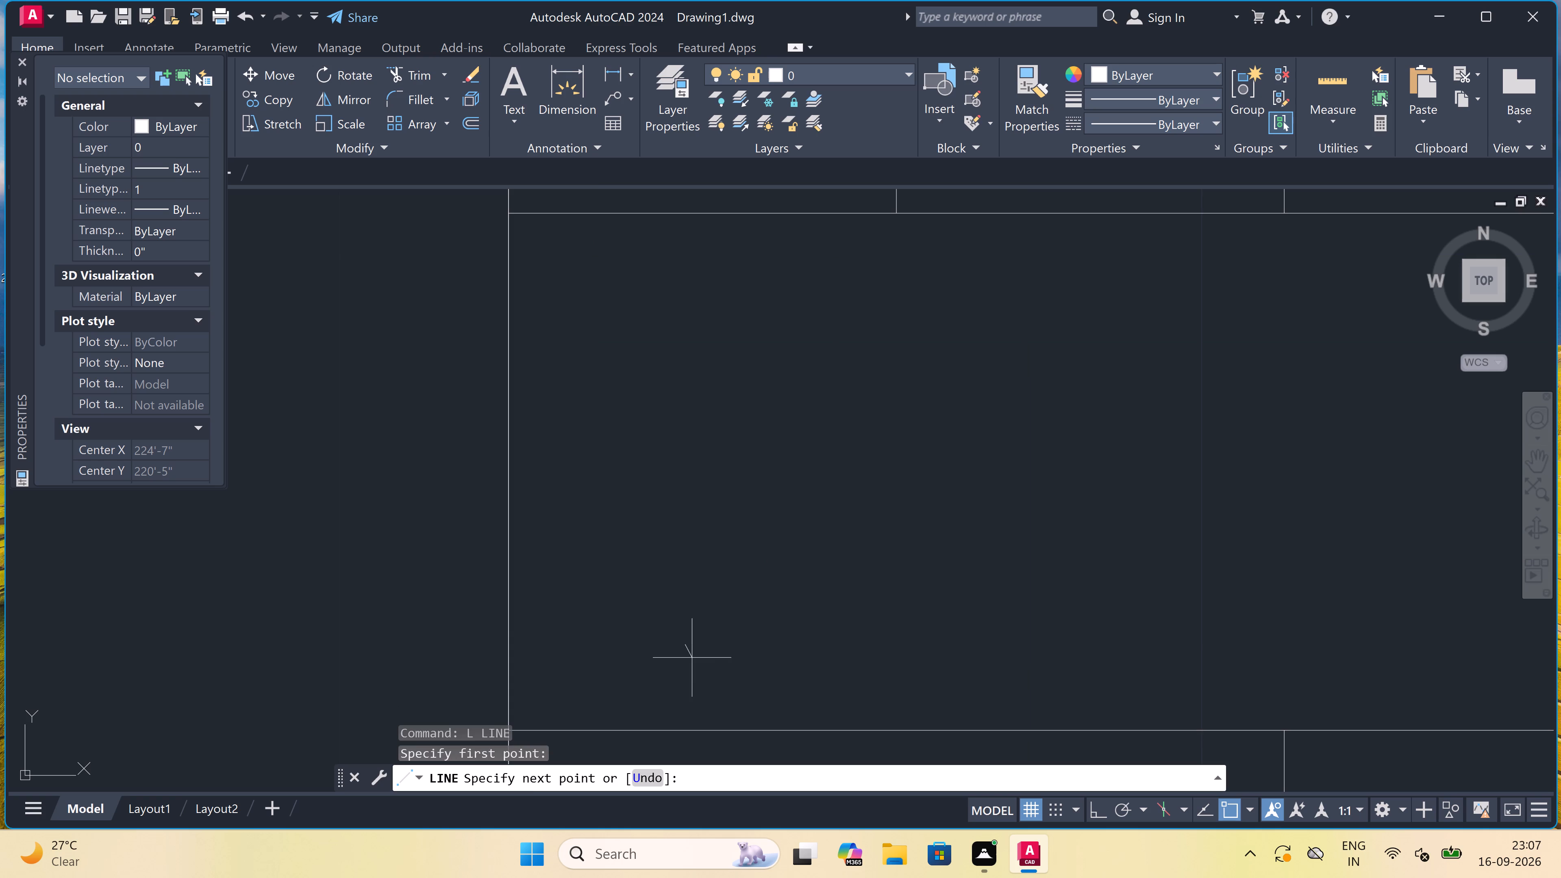
click(723, 672)
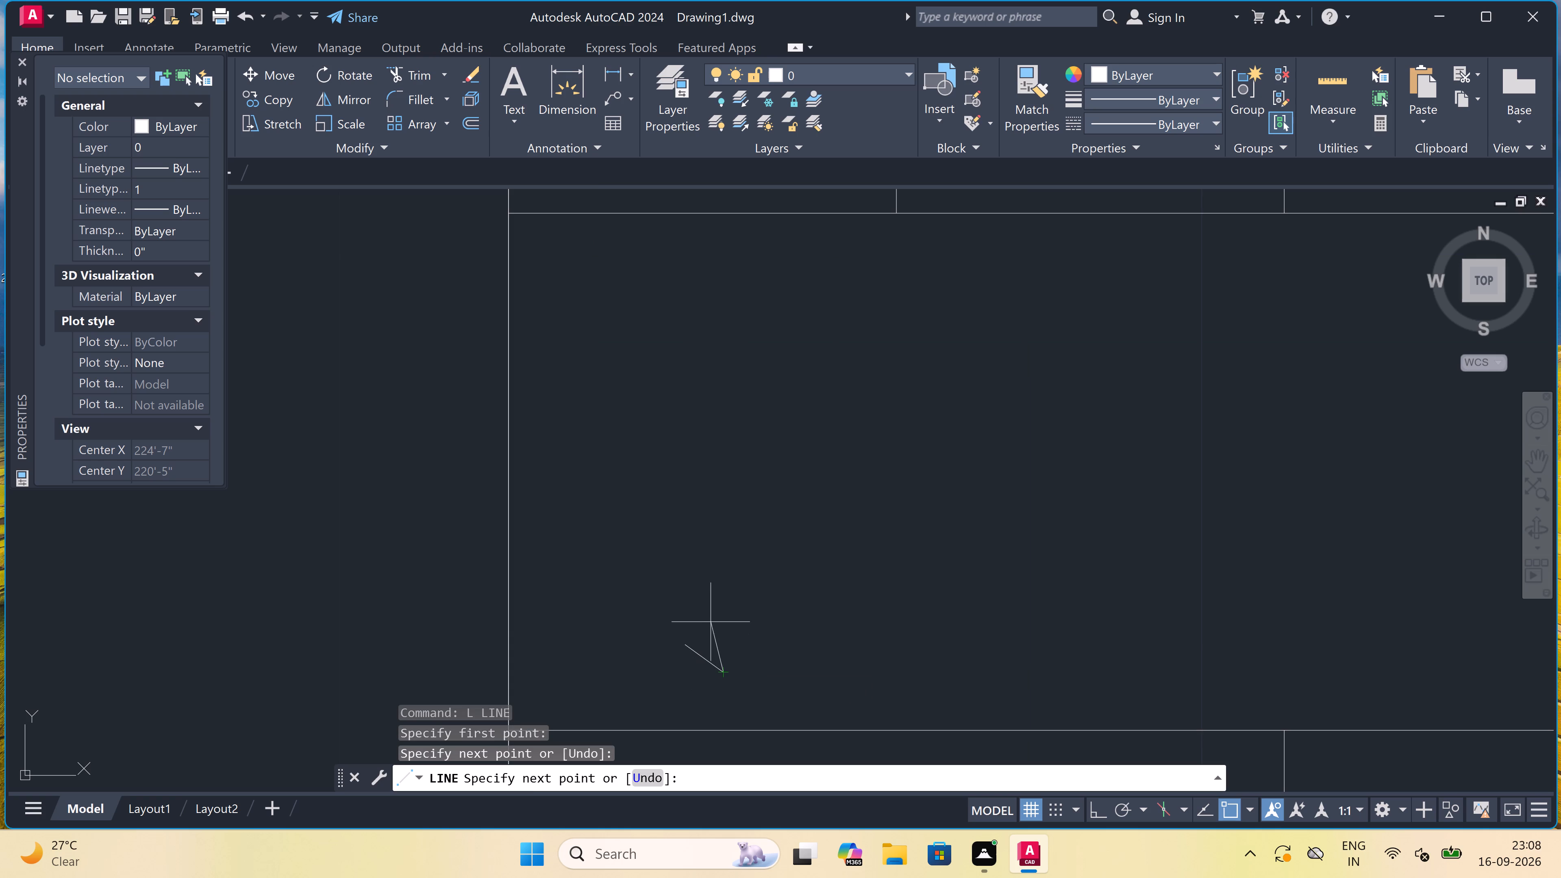
click(729, 625)
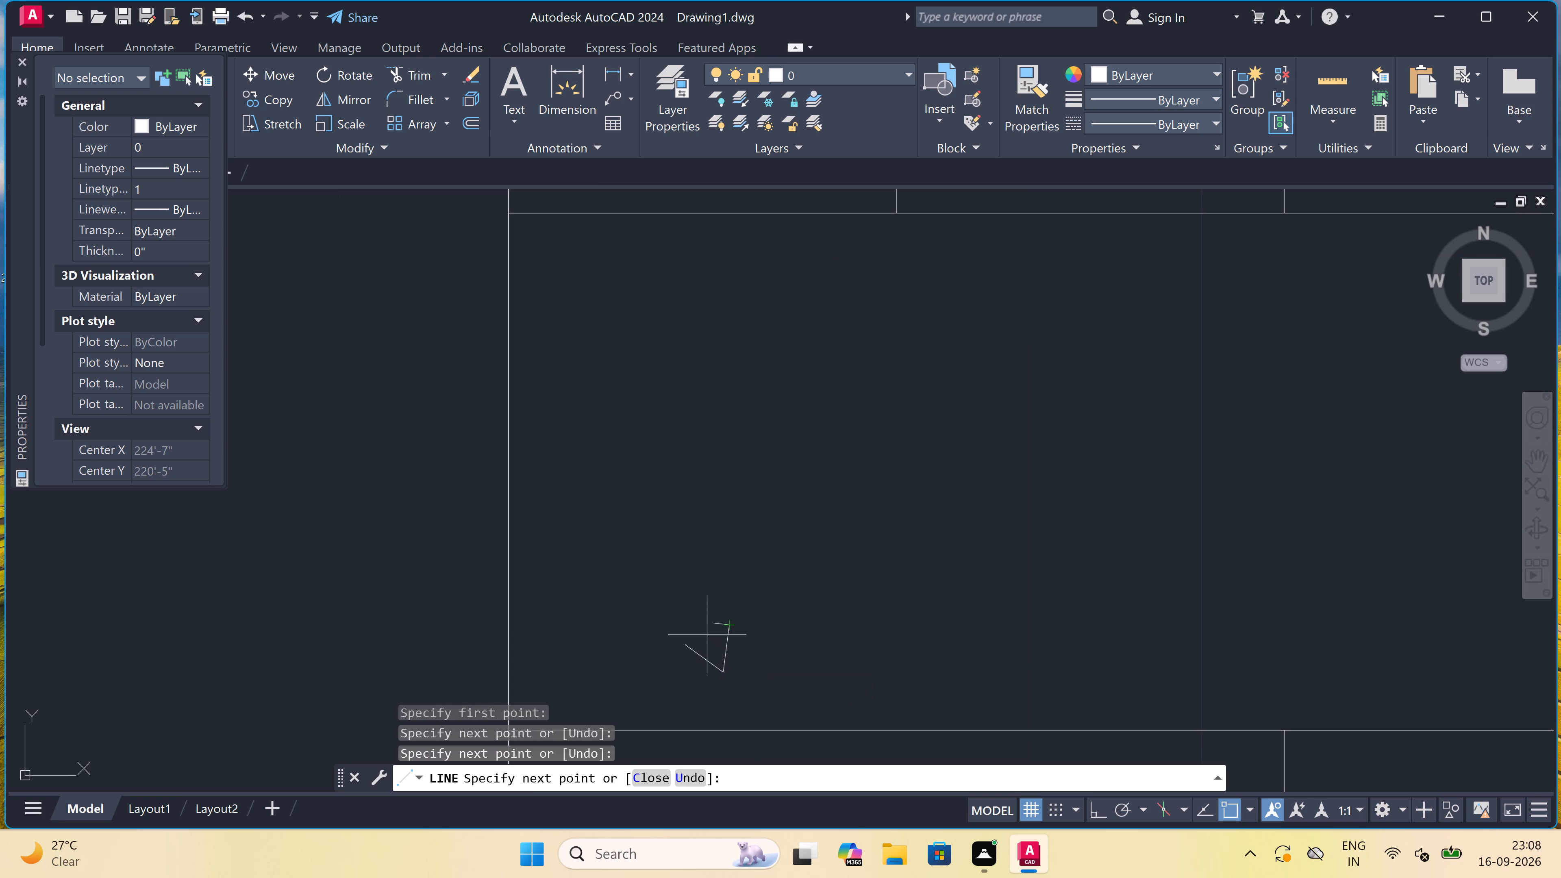
click(693, 642)
key(Escape)
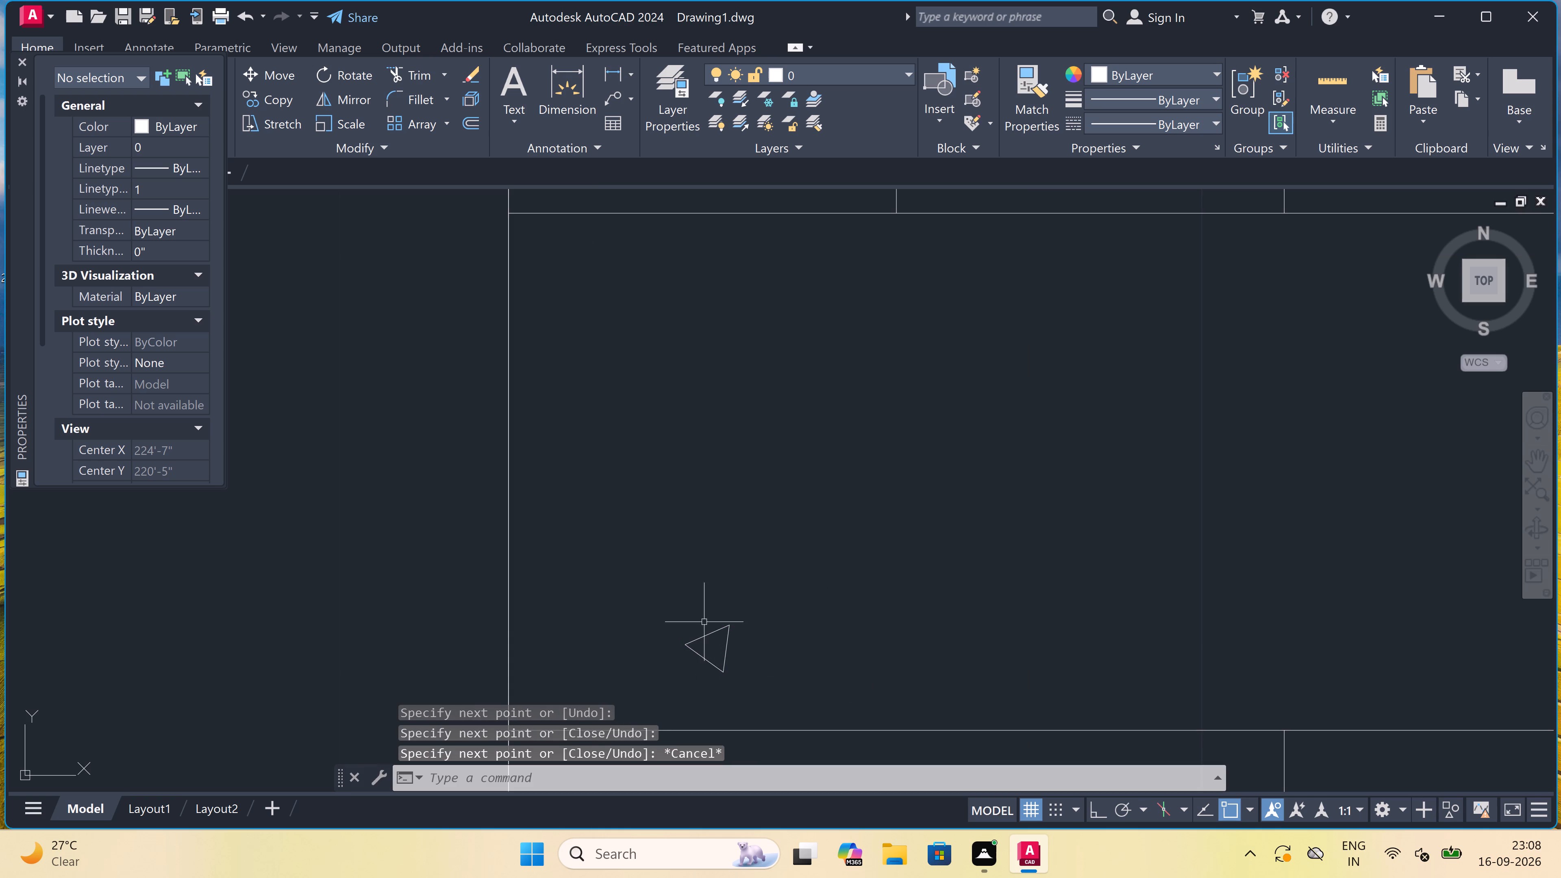
Copy the new triangle to three scattered spots at the left end of the intermediate floor slab.
drag(772, 588, 768, 593)
click(662, 667)
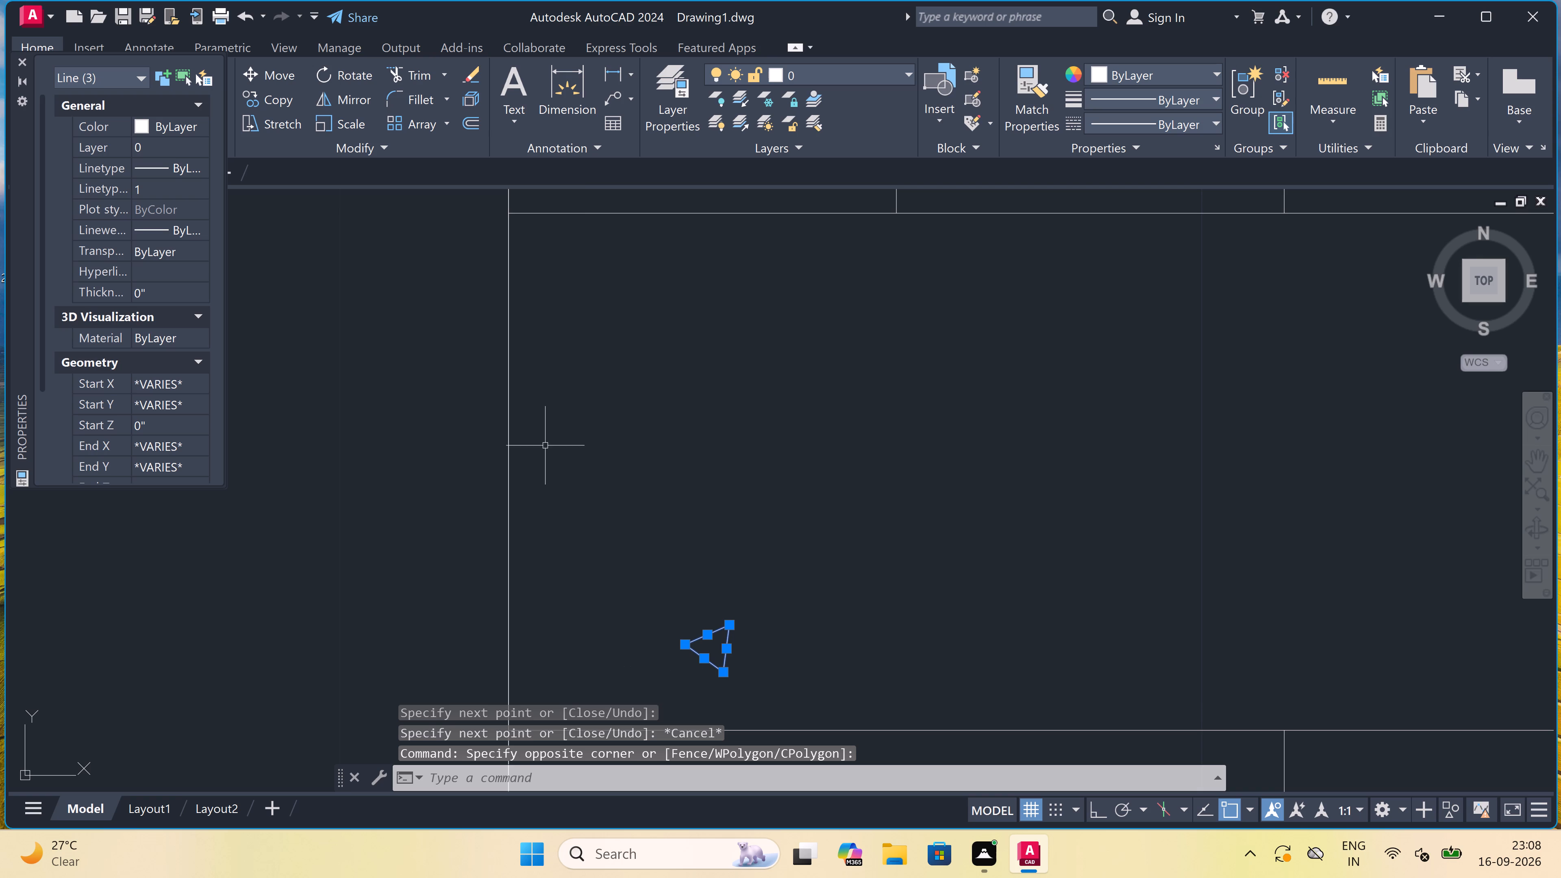
click(278, 91)
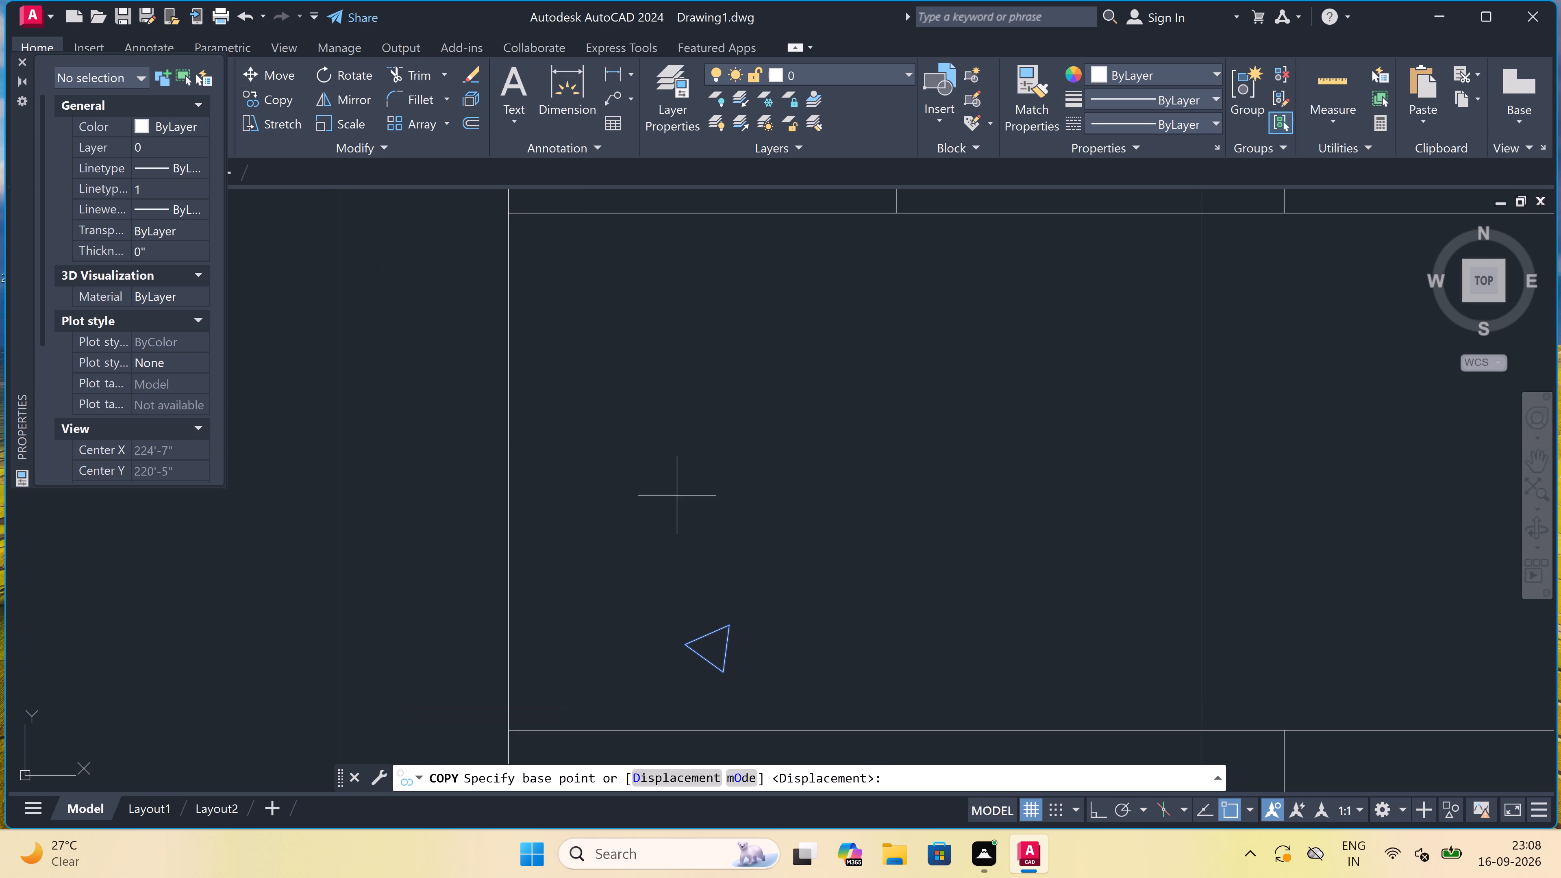
click(720, 648)
scroll(704, 588, down, 1)
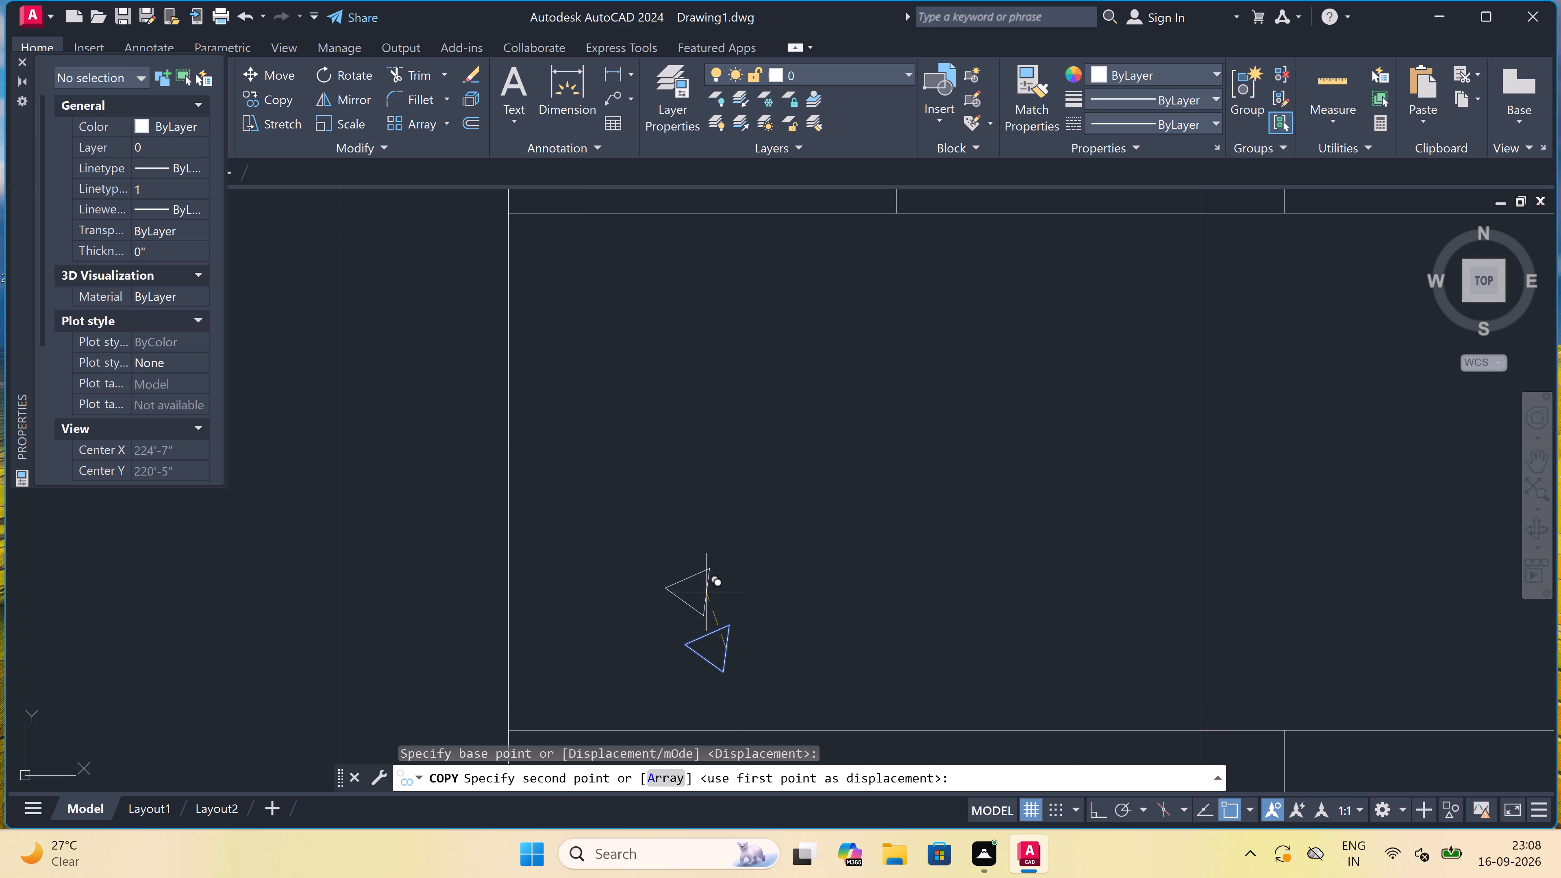
scroll(704, 588, down, 3)
scroll(750, 571, up, 2)
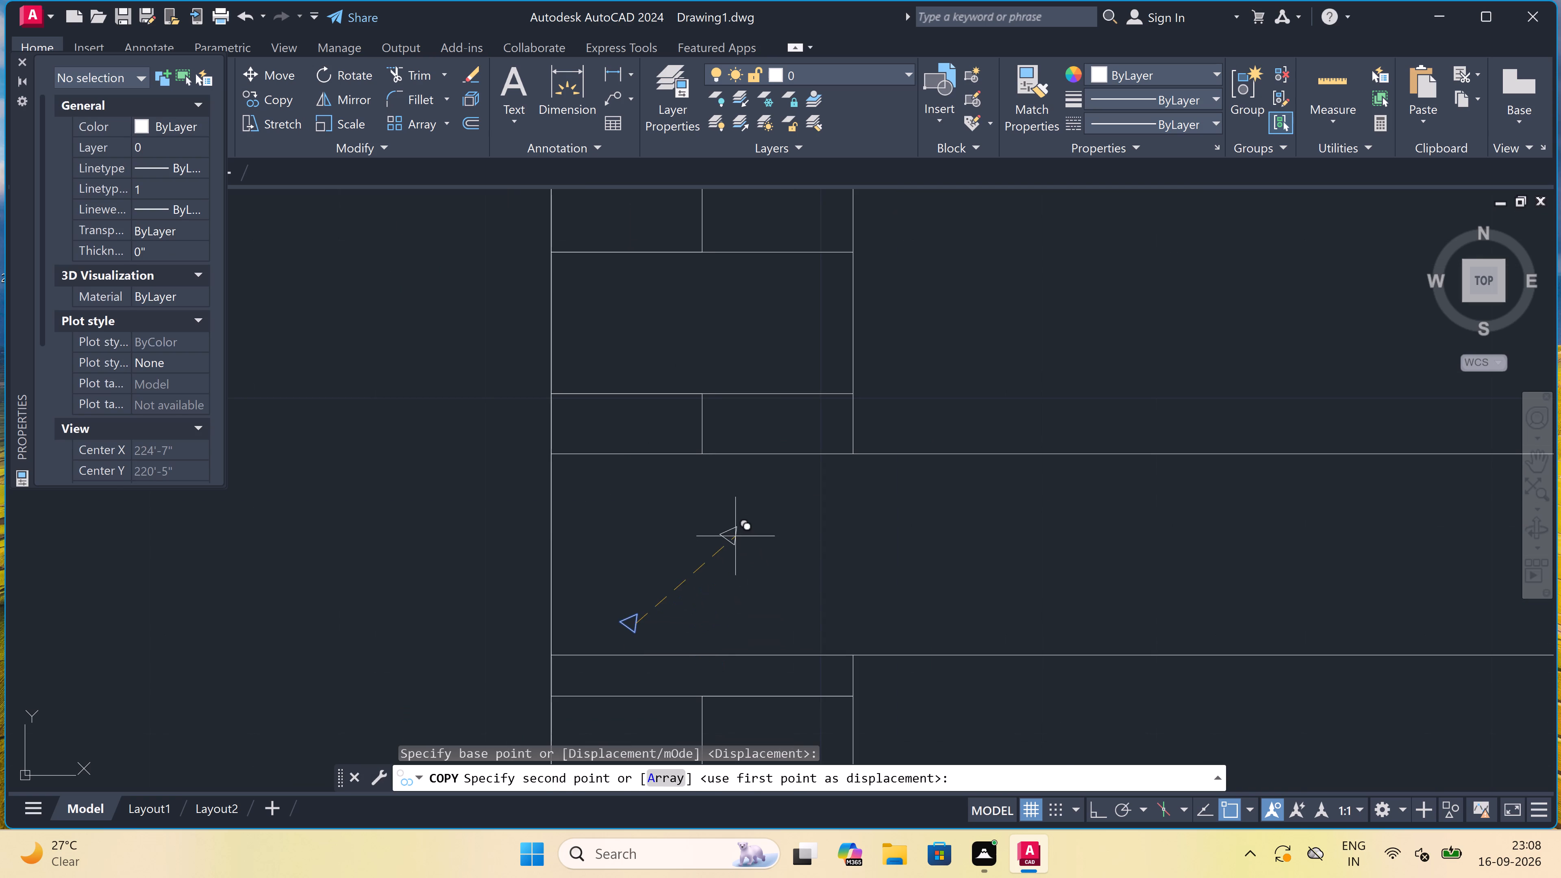
click(734, 509)
click(1031, 504)
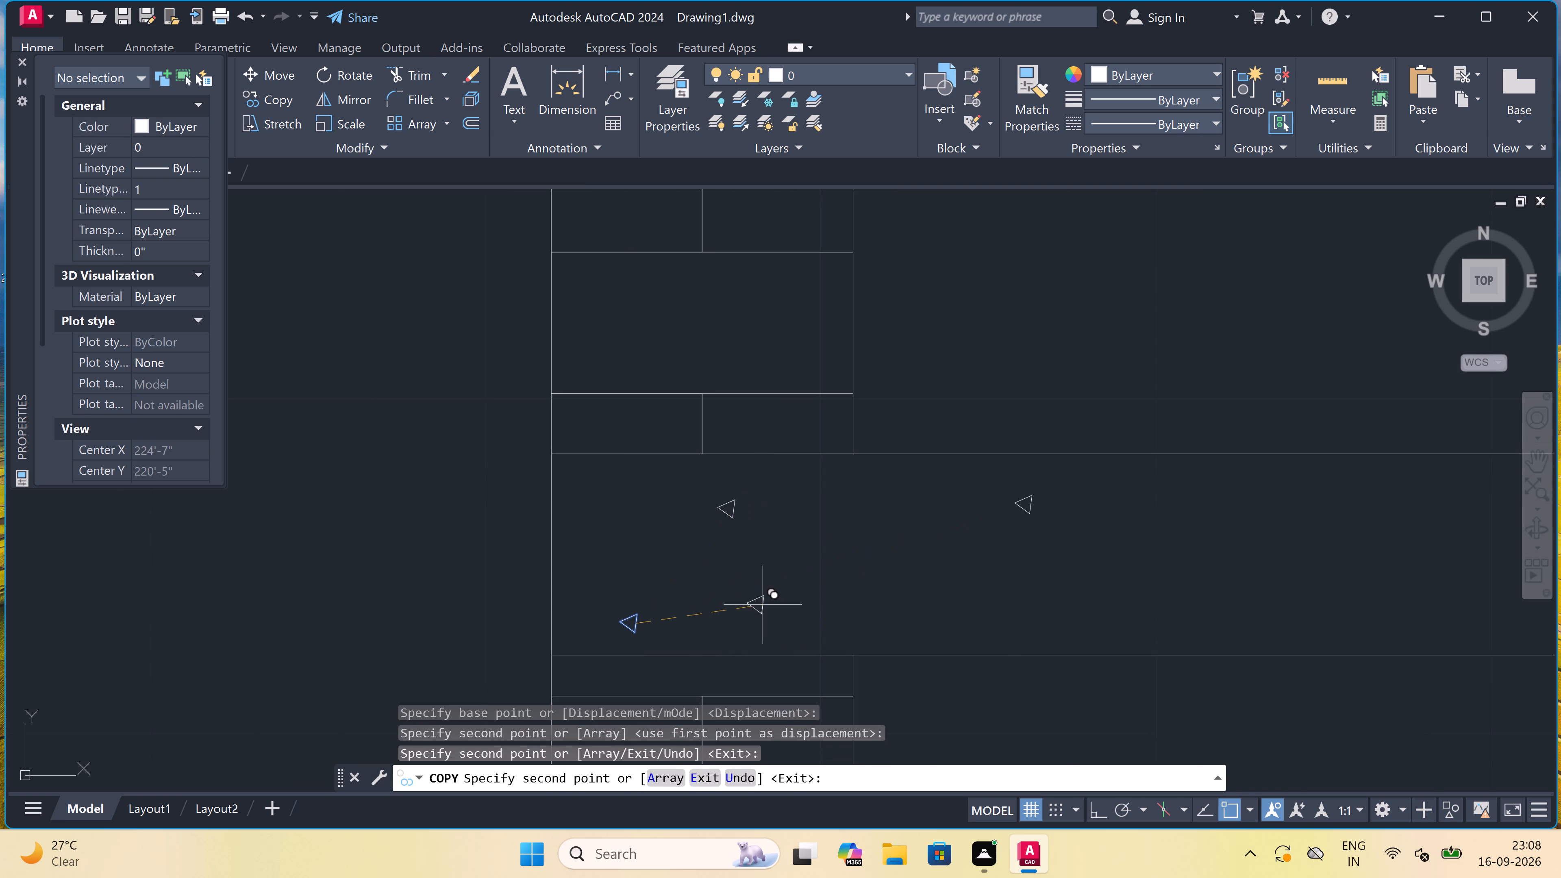
click(850, 579)
Place six more scattered copies of the triangle in two uneven rows, just right of the left wall in the intermediate slab.
scroll(512, 559, down, 6)
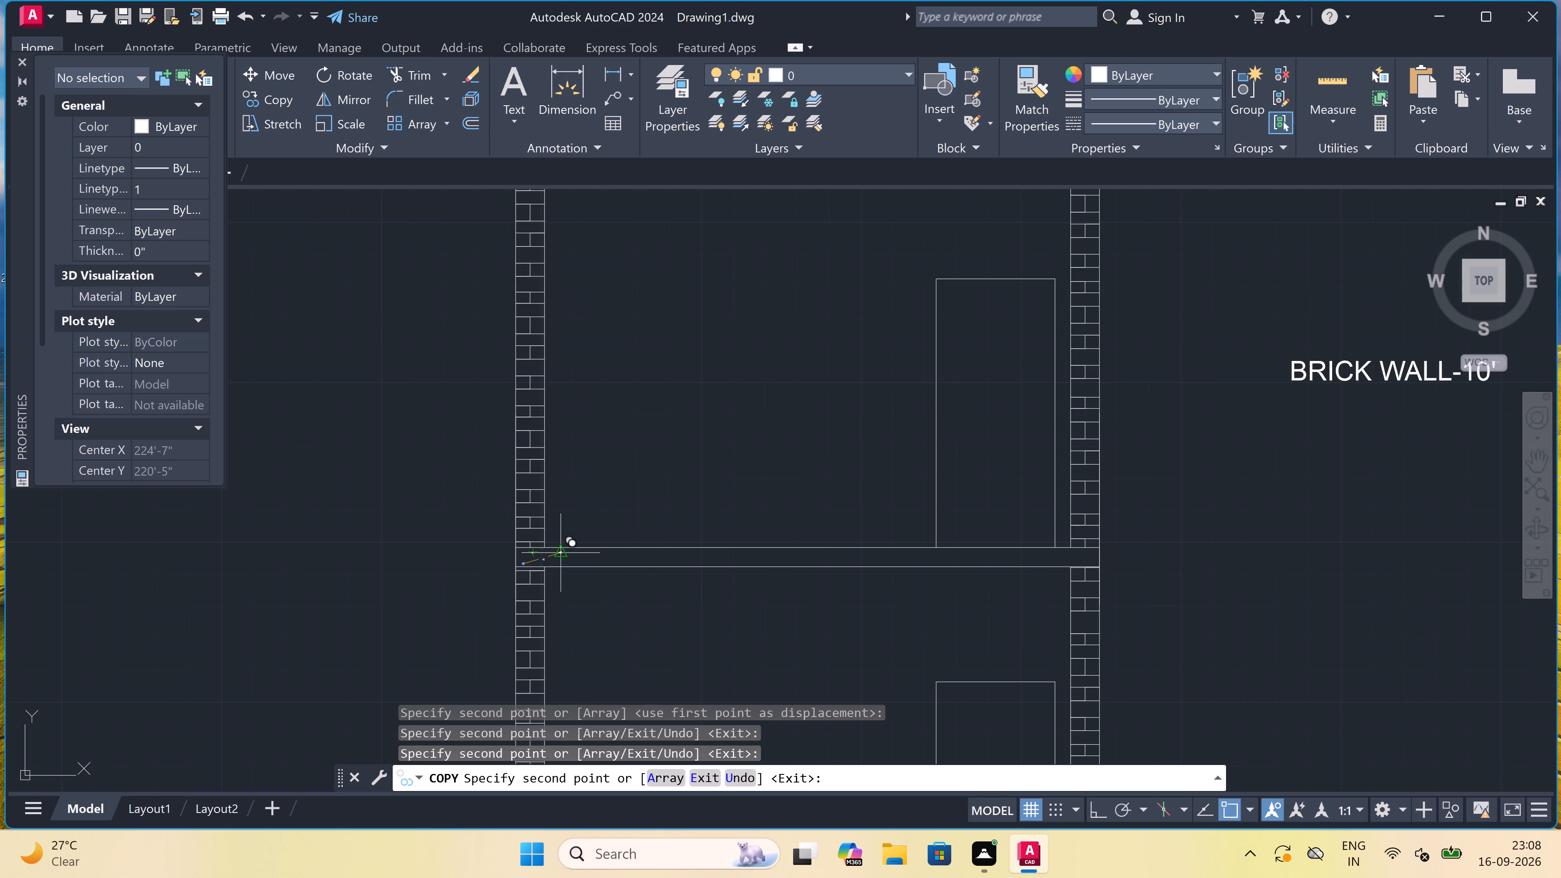
scroll(583, 556, up, 4)
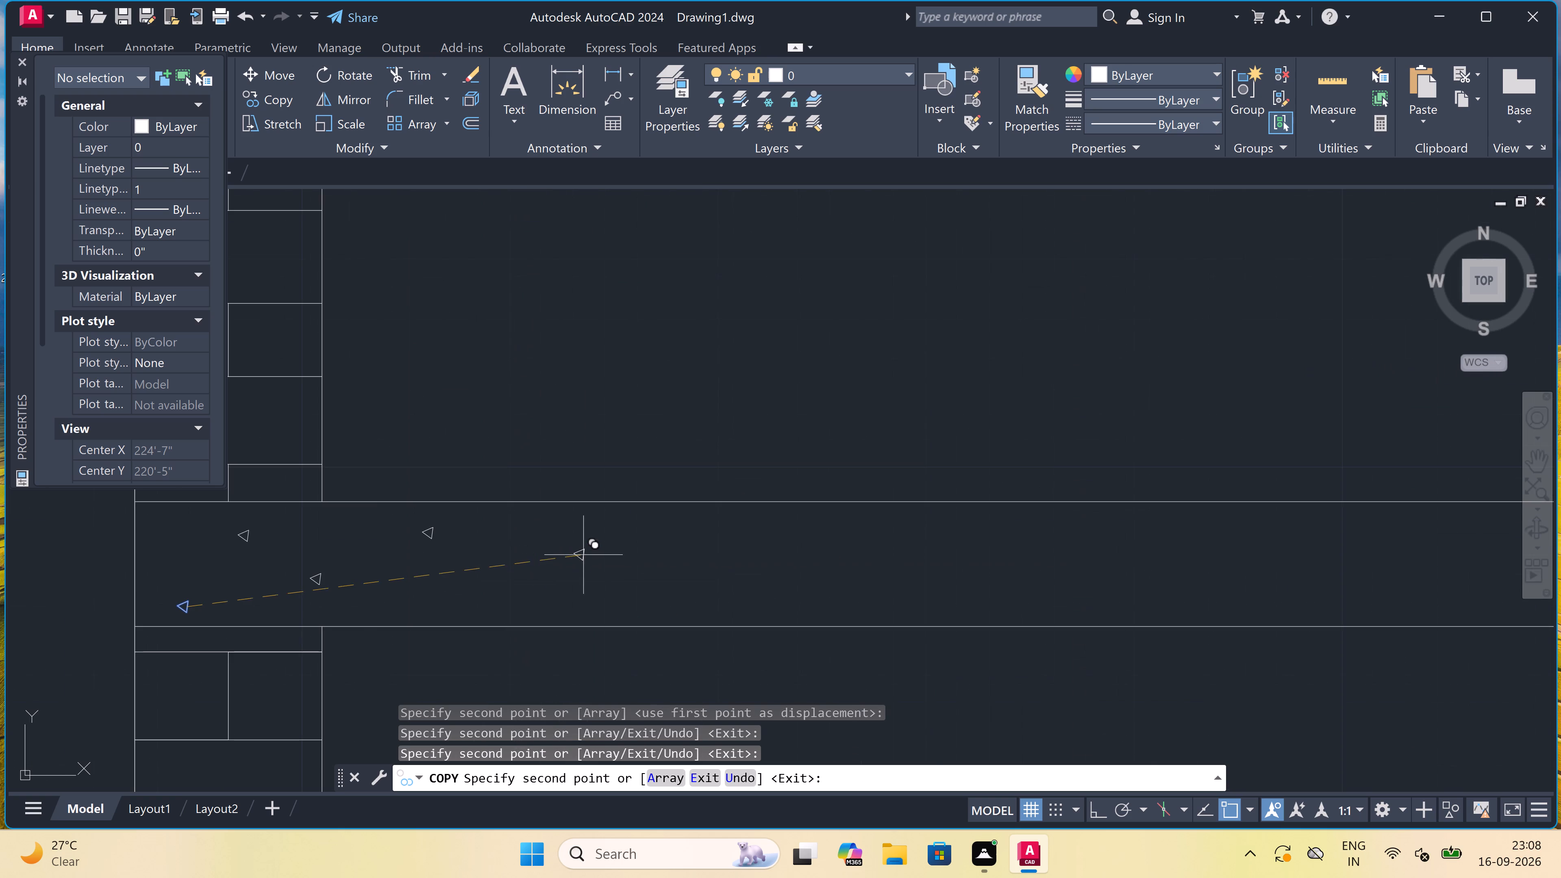
double_click(582, 547)
click(868, 540)
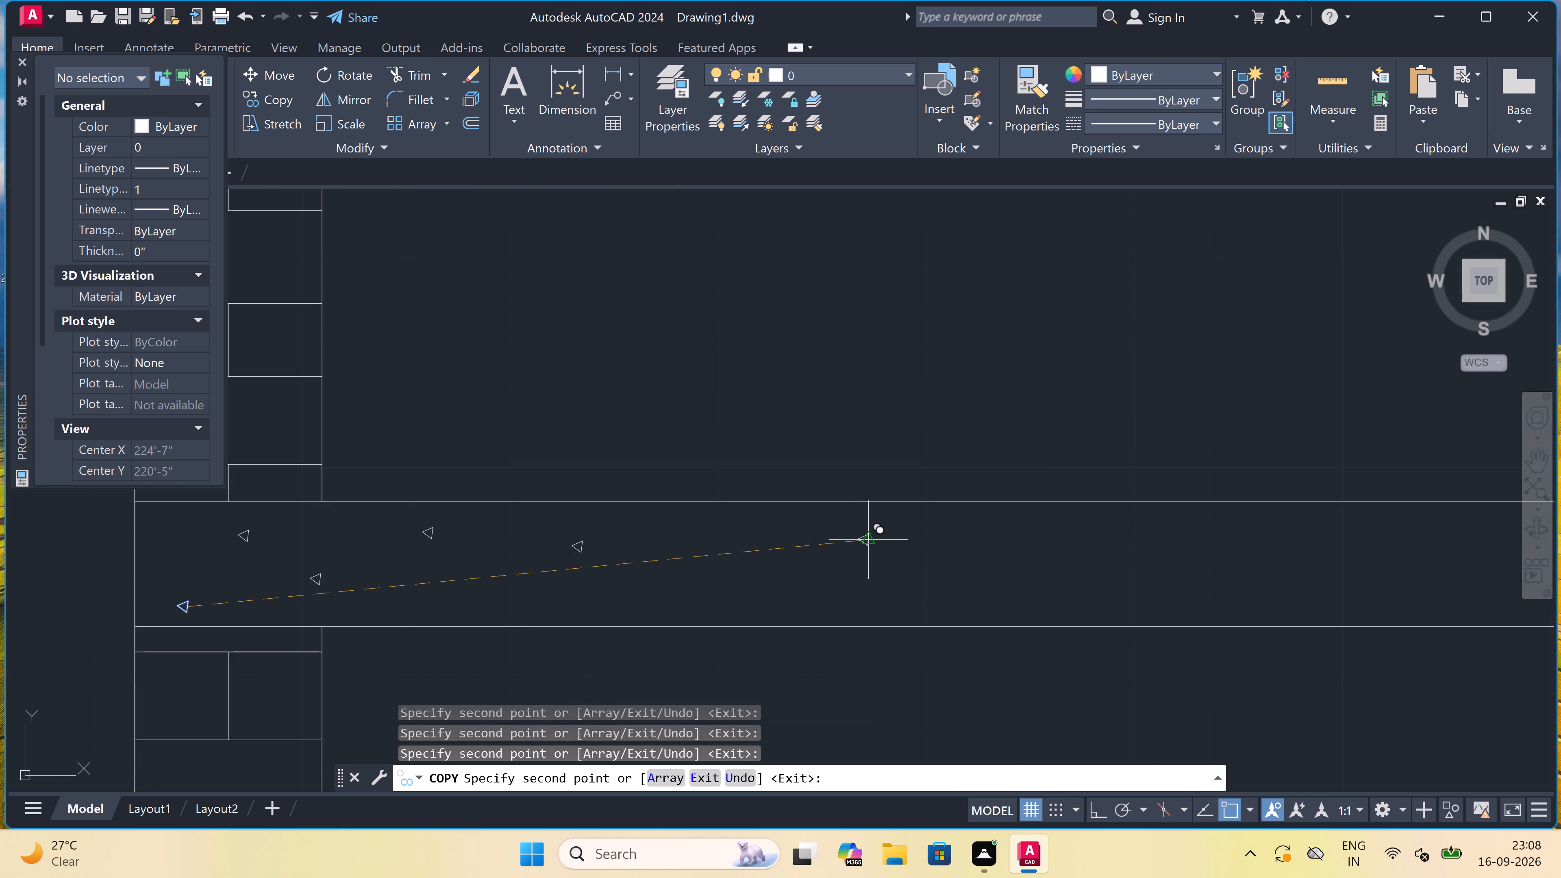
click(759, 546)
scroll(501, 604, up, 3)
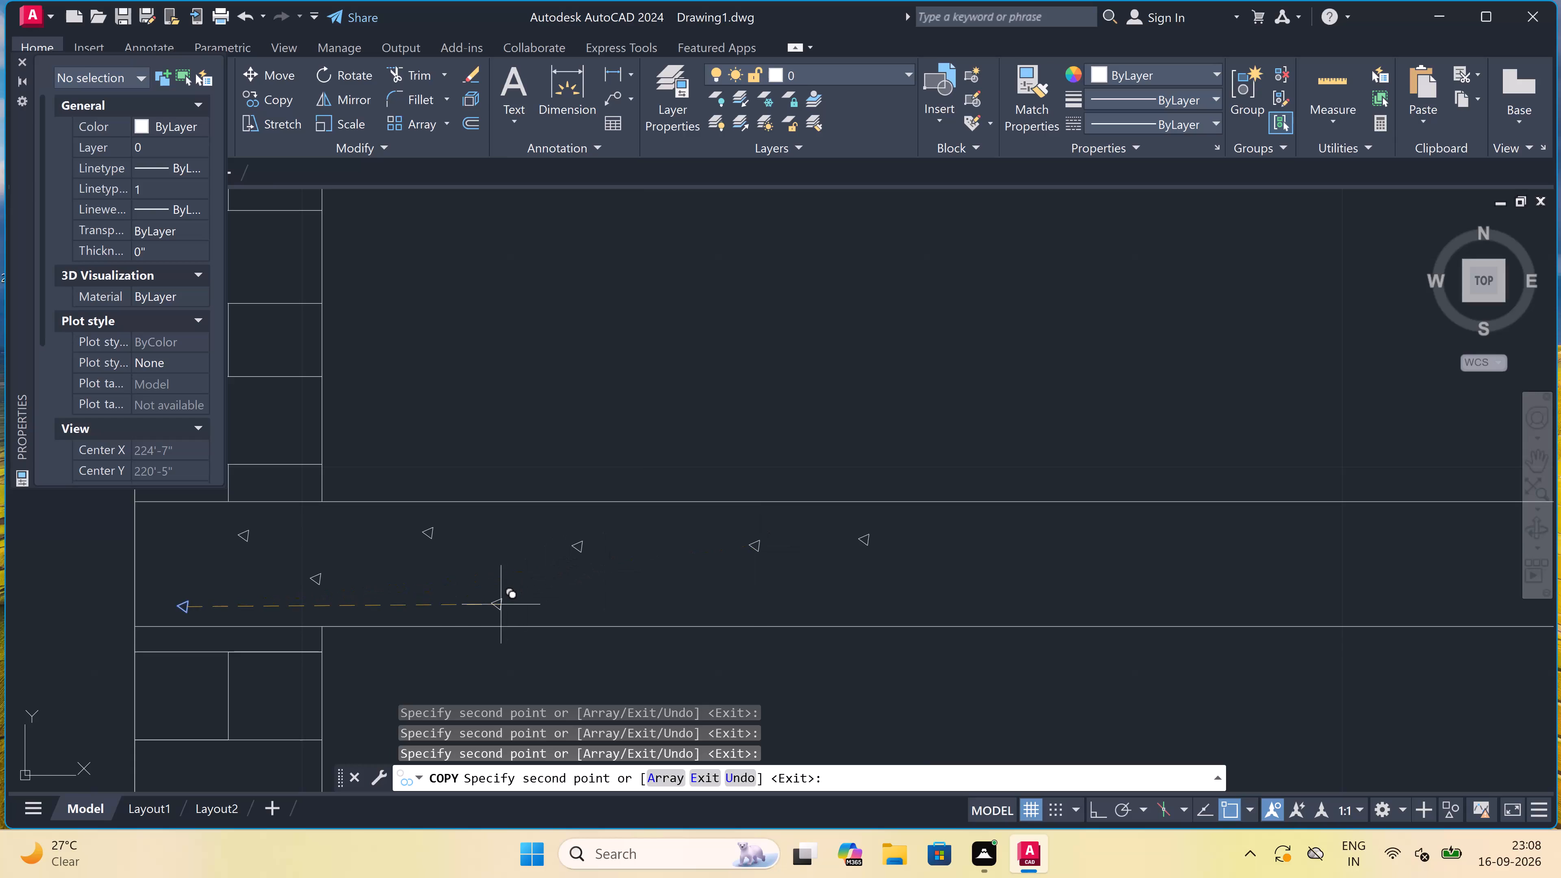
click(499, 603)
scroll(499, 603, down, 4)
scroll(616, 598, up, 4)
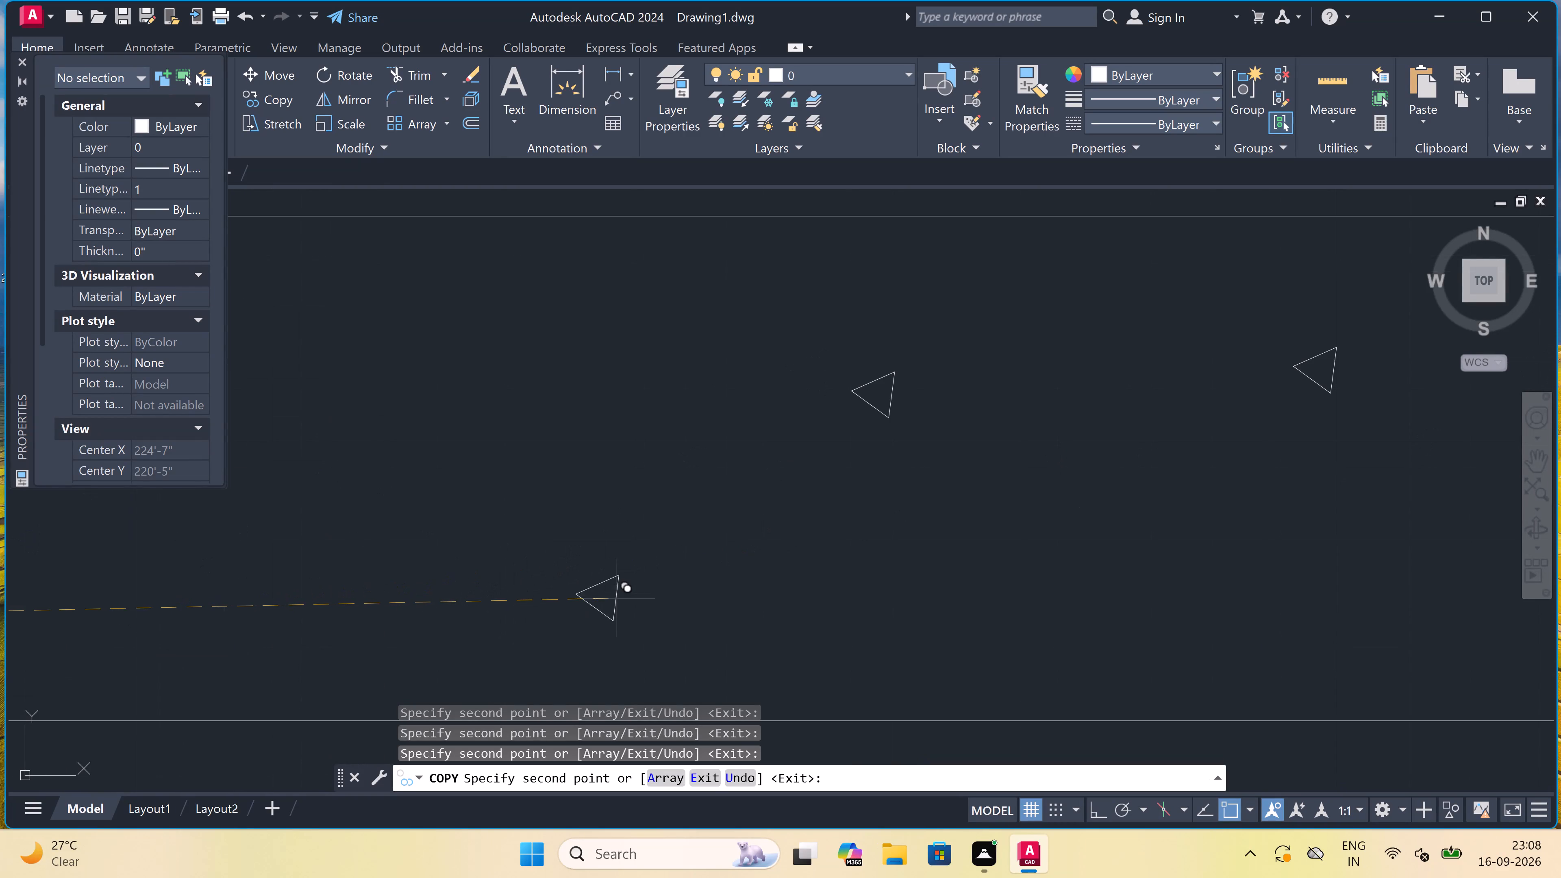
click(583, 626)
scroll(583, 625, down, 4)
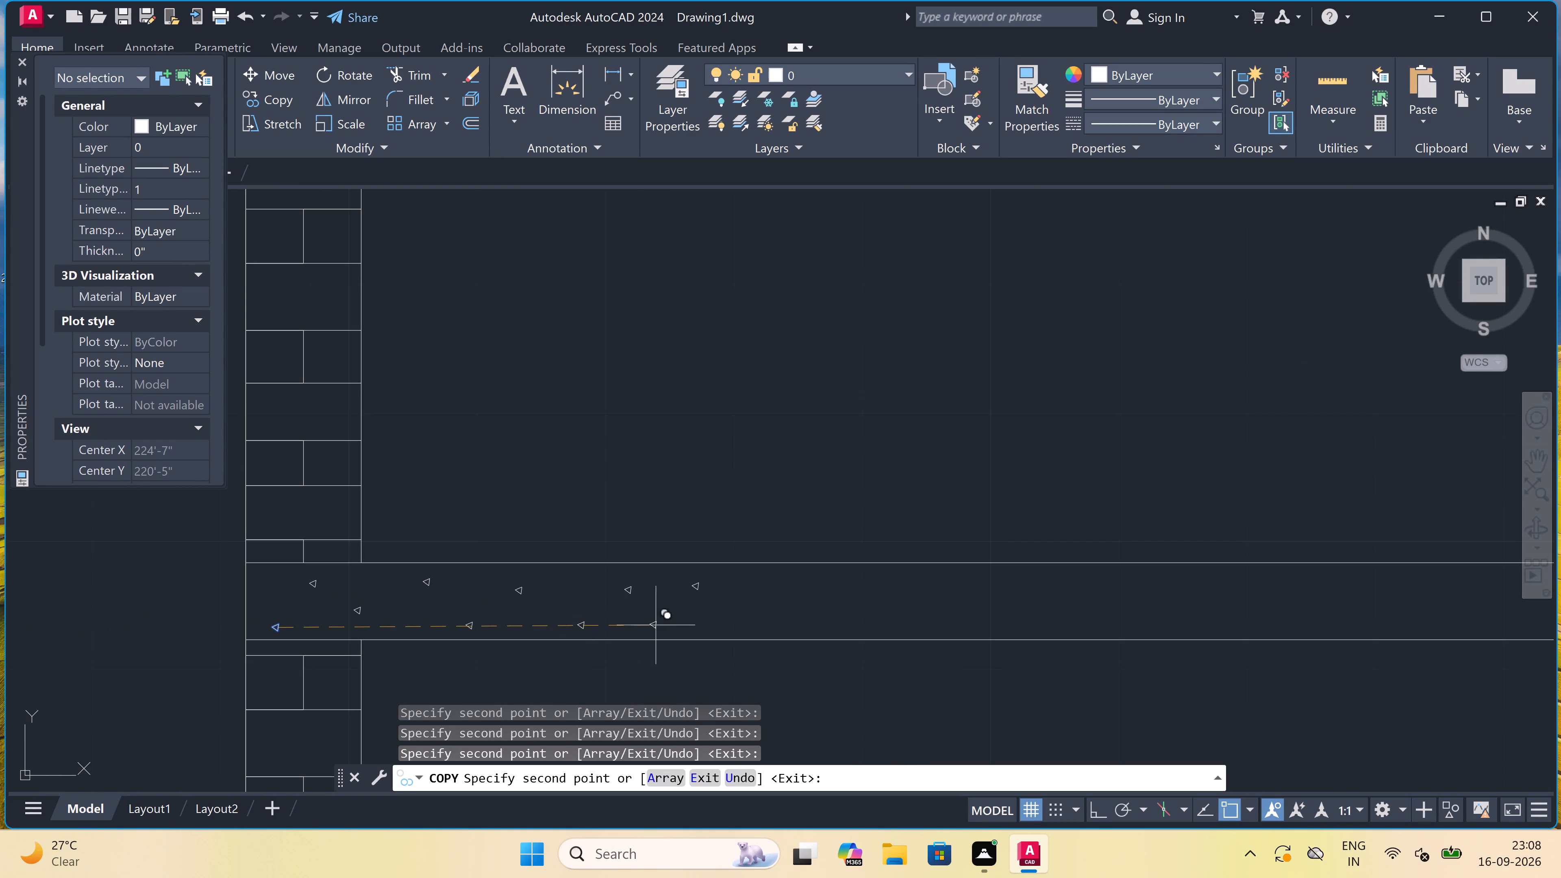
scroll(683, 618, up, 3)
click(640, 642)
Continue the intermediate floor slab's concrete marks rightward with six more scattered copies of the triangle in two uneven rows.
scroll(618, 610, down, 5)
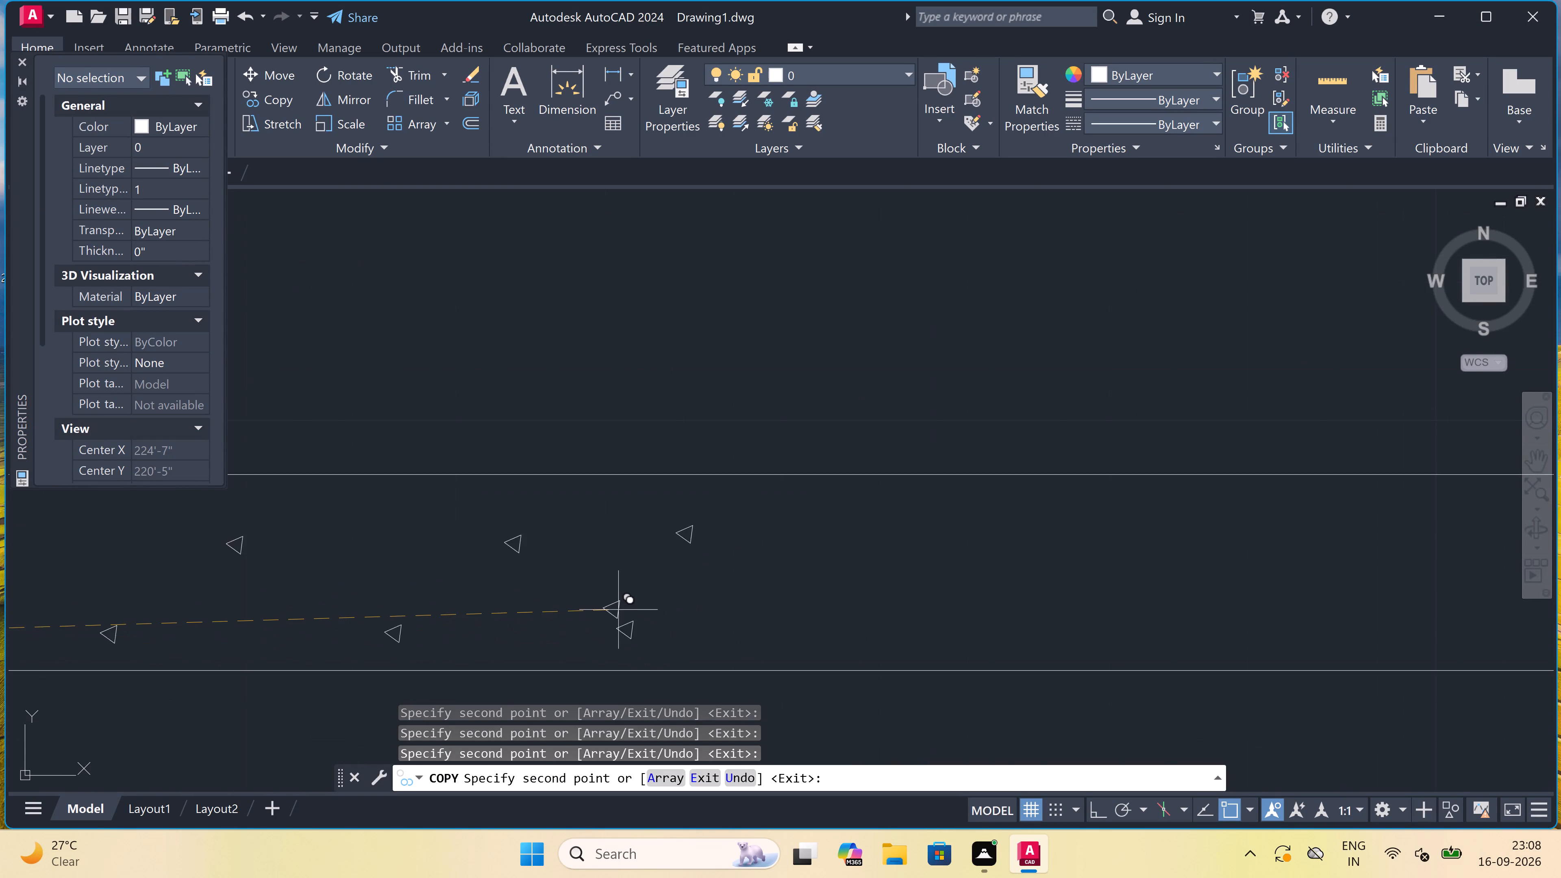
scroll(618, 610, down, 2)
scroll(665, 604, up, 4)
click(658, 594)
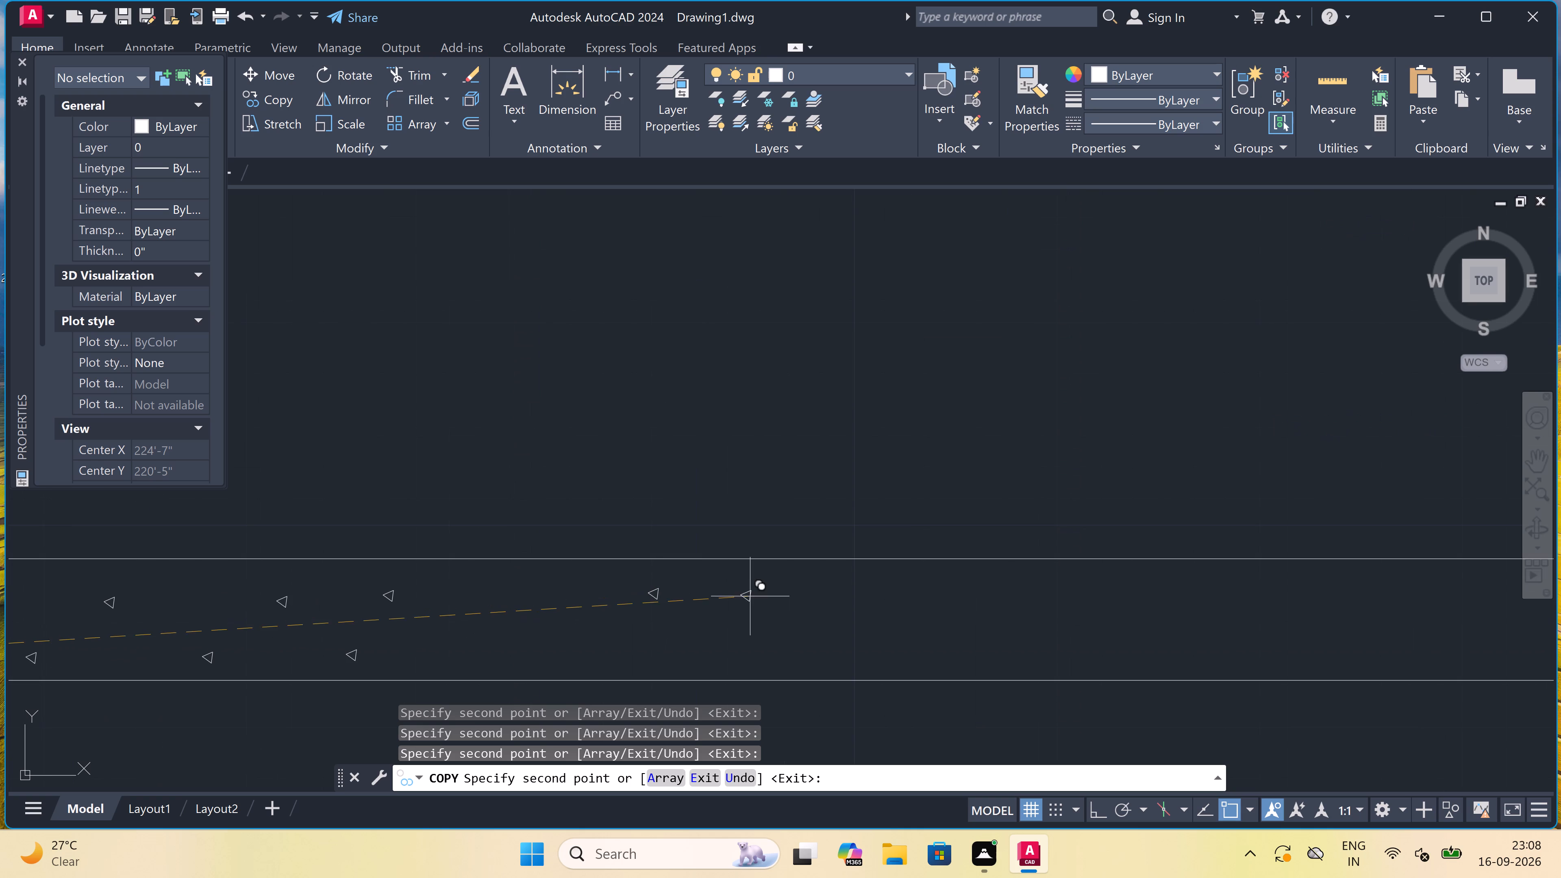
click(969, 594)
click(862, 609)
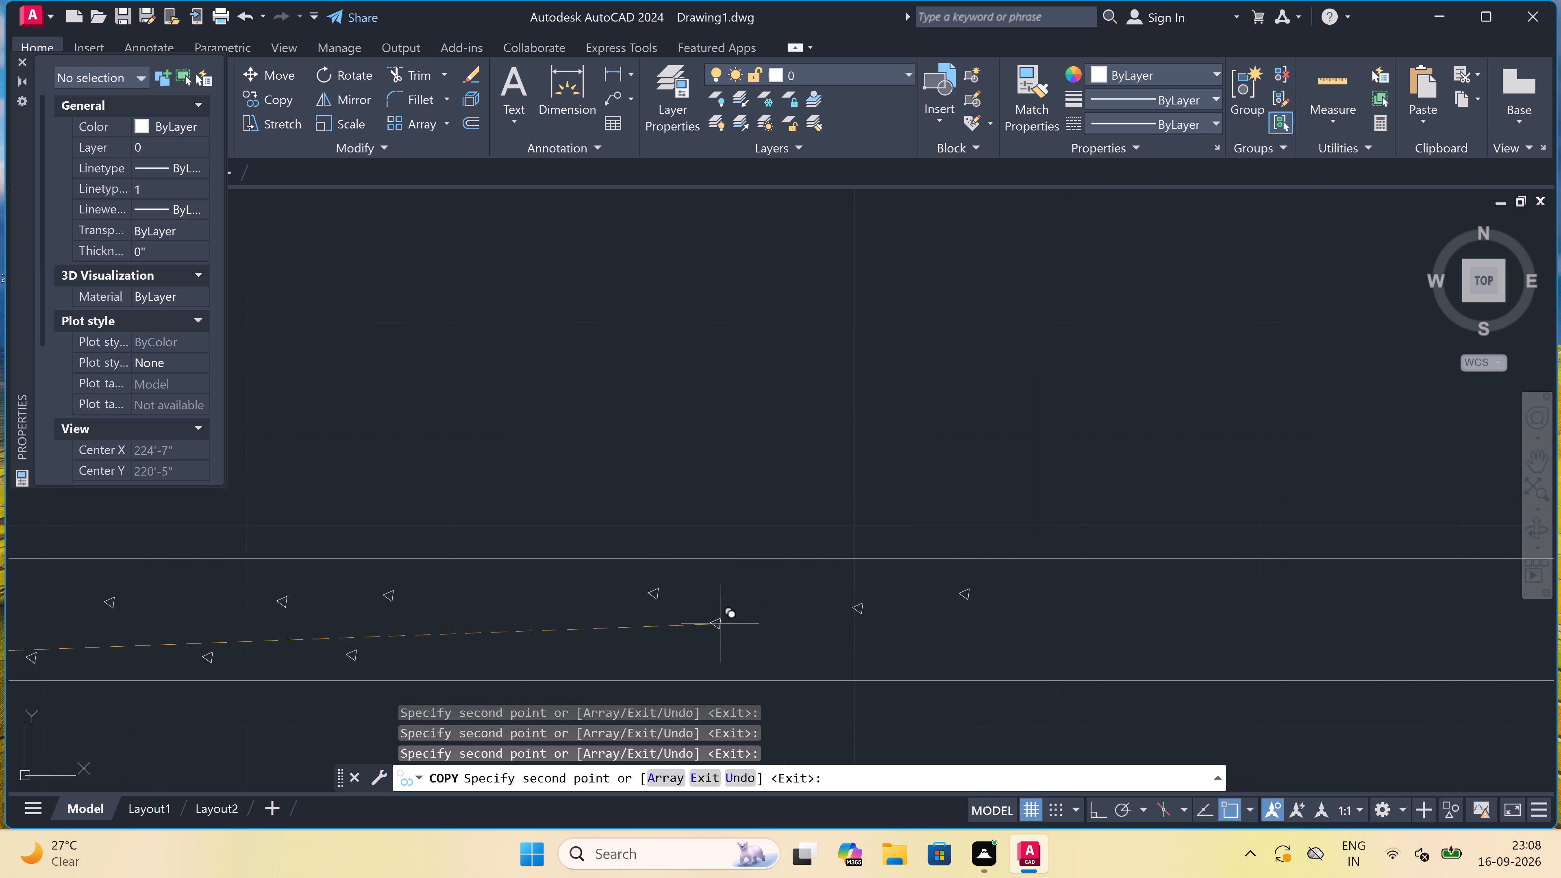
click(774, 656)
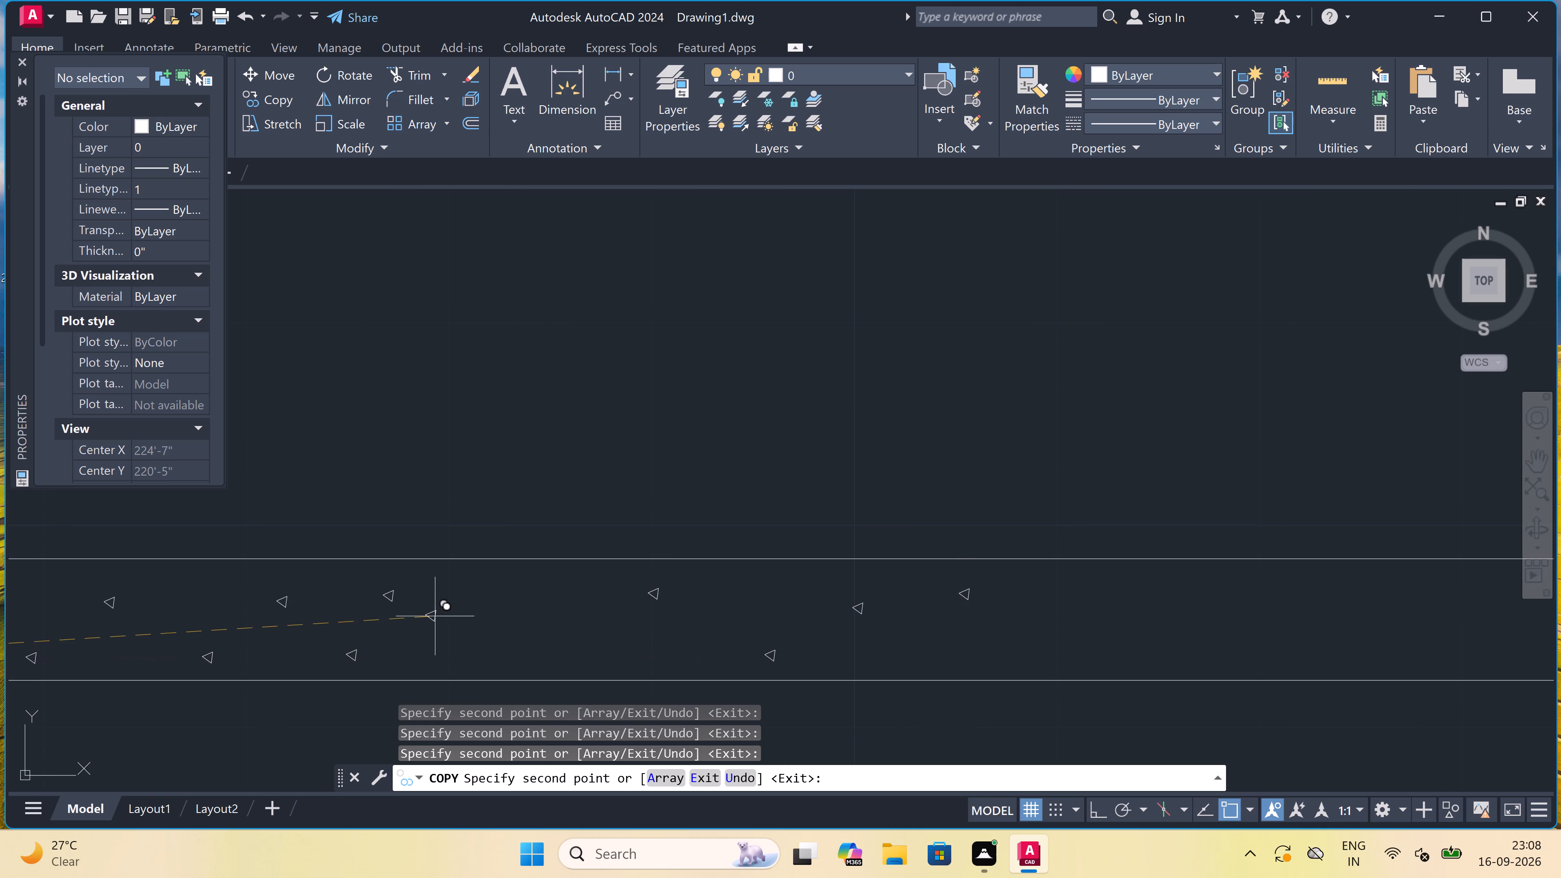
click(510, 603)
click(577, 645)
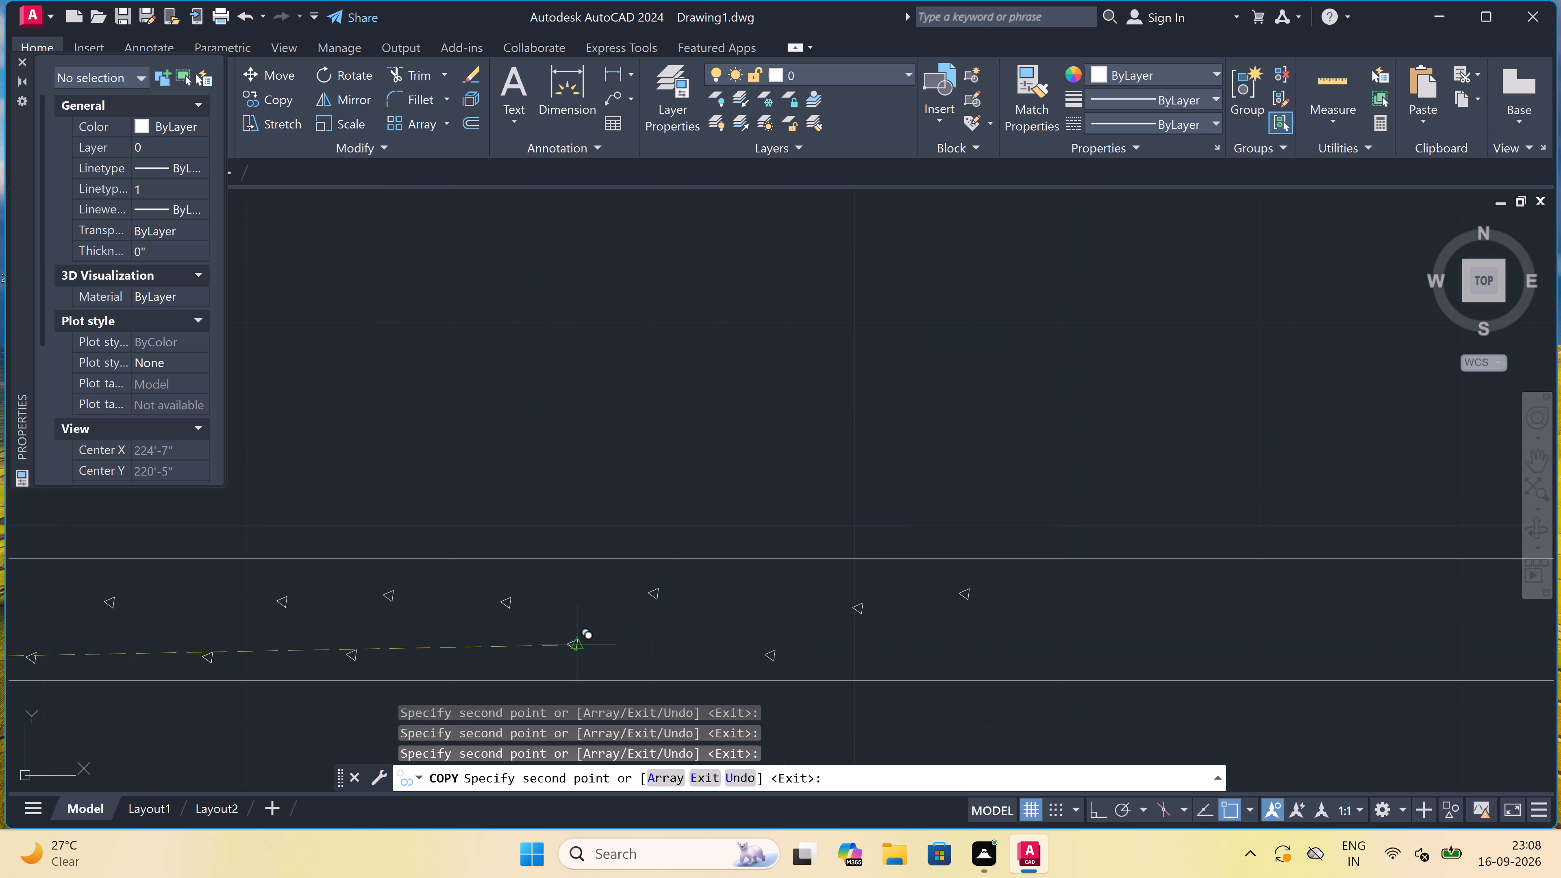
Place six more staggered copies of the triangle farther right in the intermediate slab, toward its middle.
scroll(463, 612, down, 5)
scroll(625, 614, up, 3)
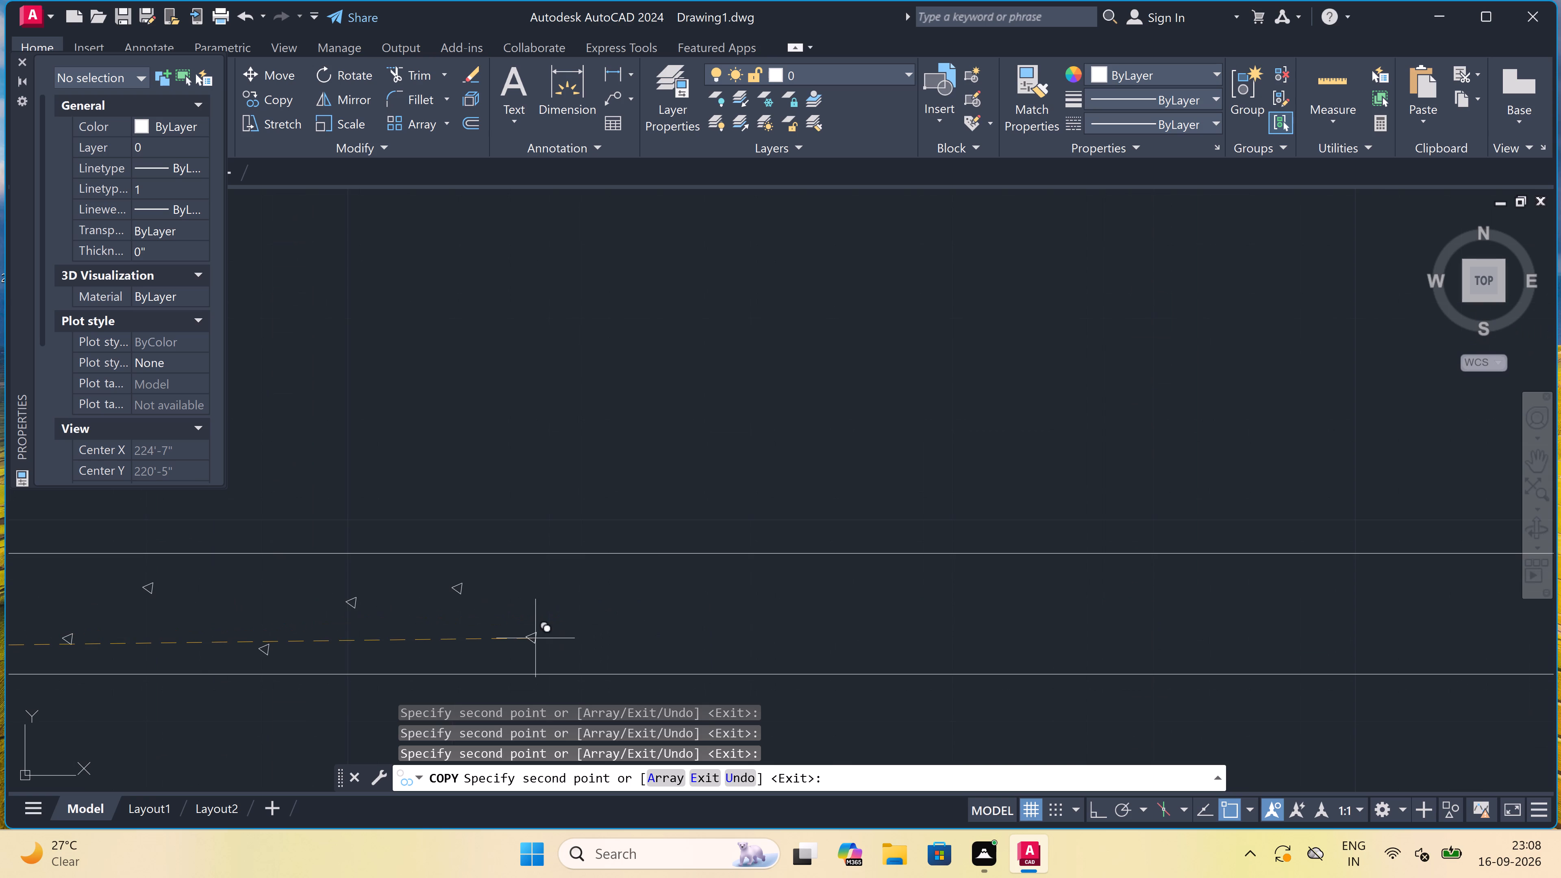
drag(535, 638, 542, 639)
click(917, 591)
click(752, 578)
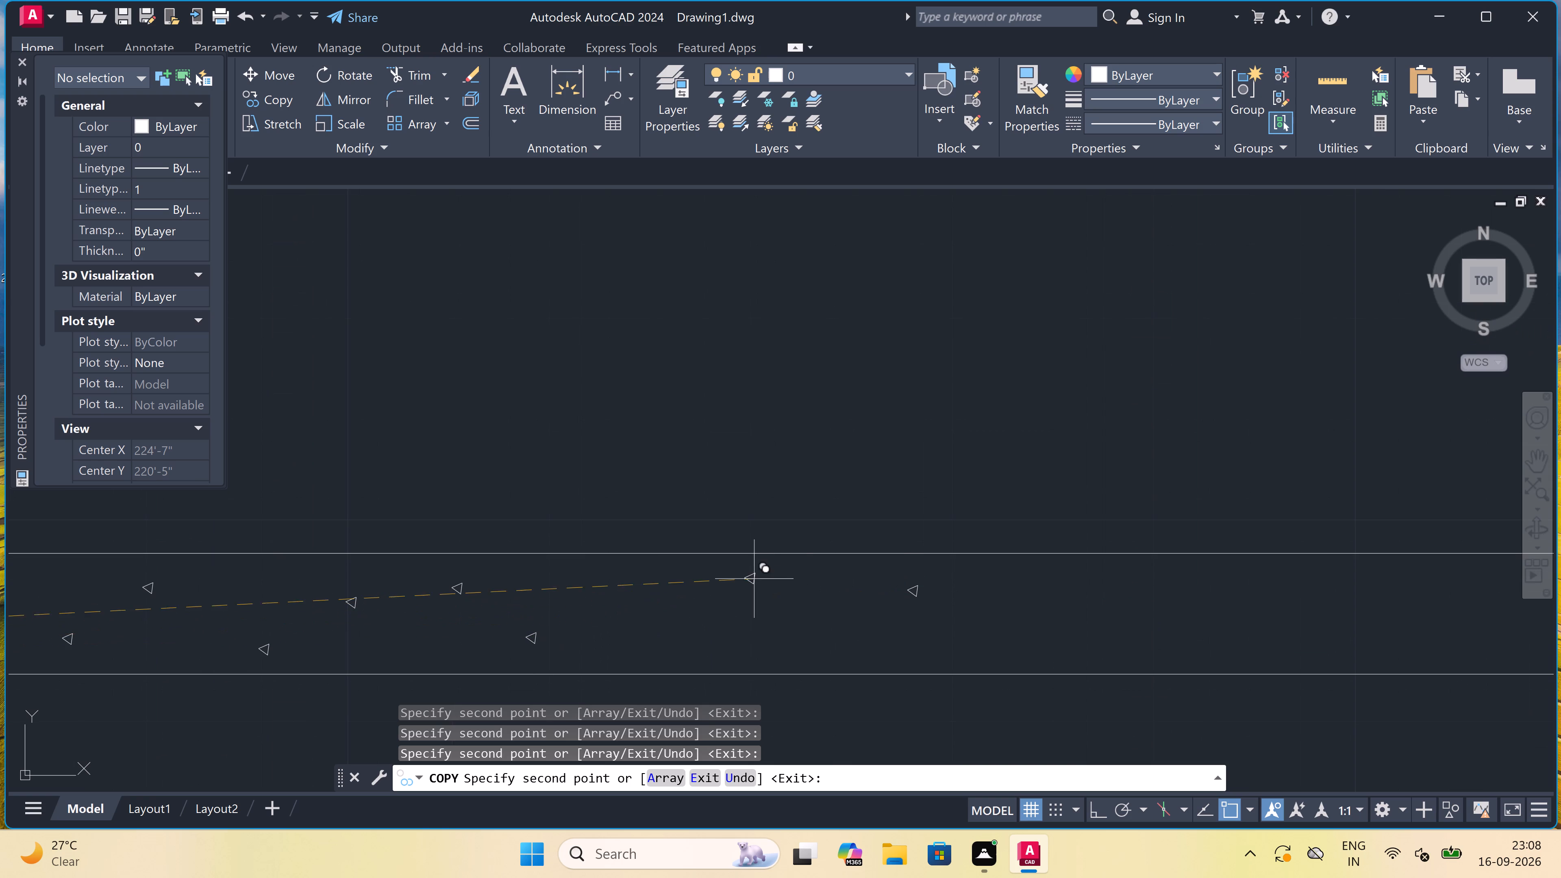
click(627, 593)
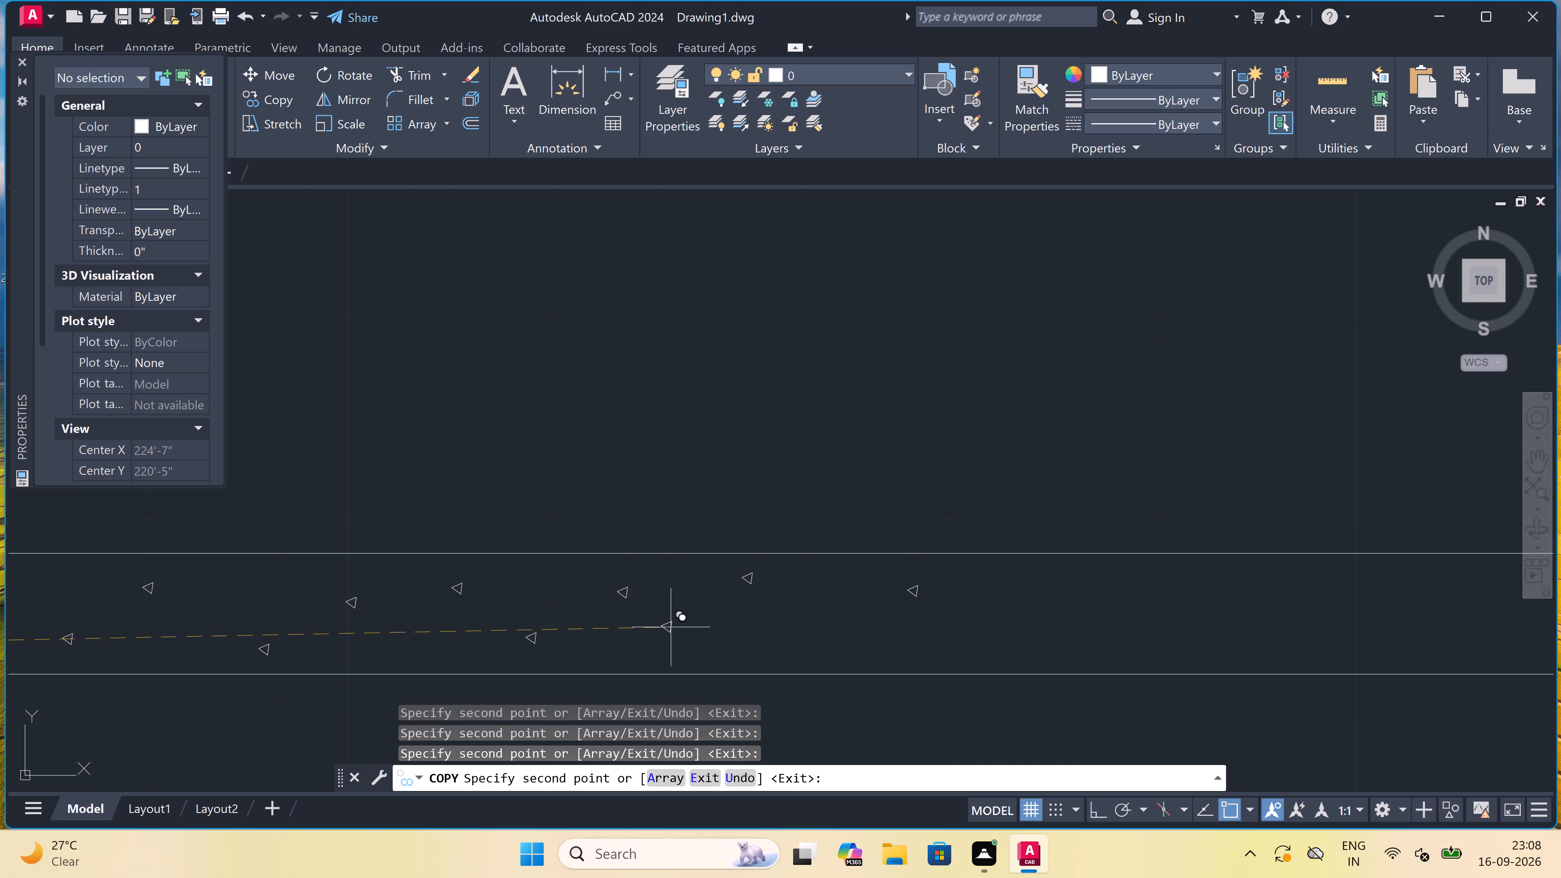
click(690, 632)
click(826, 633)
Scatter six copies of the triangle through the middle of the intermediate slab, up to the upper door's left edge.
scroll(697, 610, down, 4)
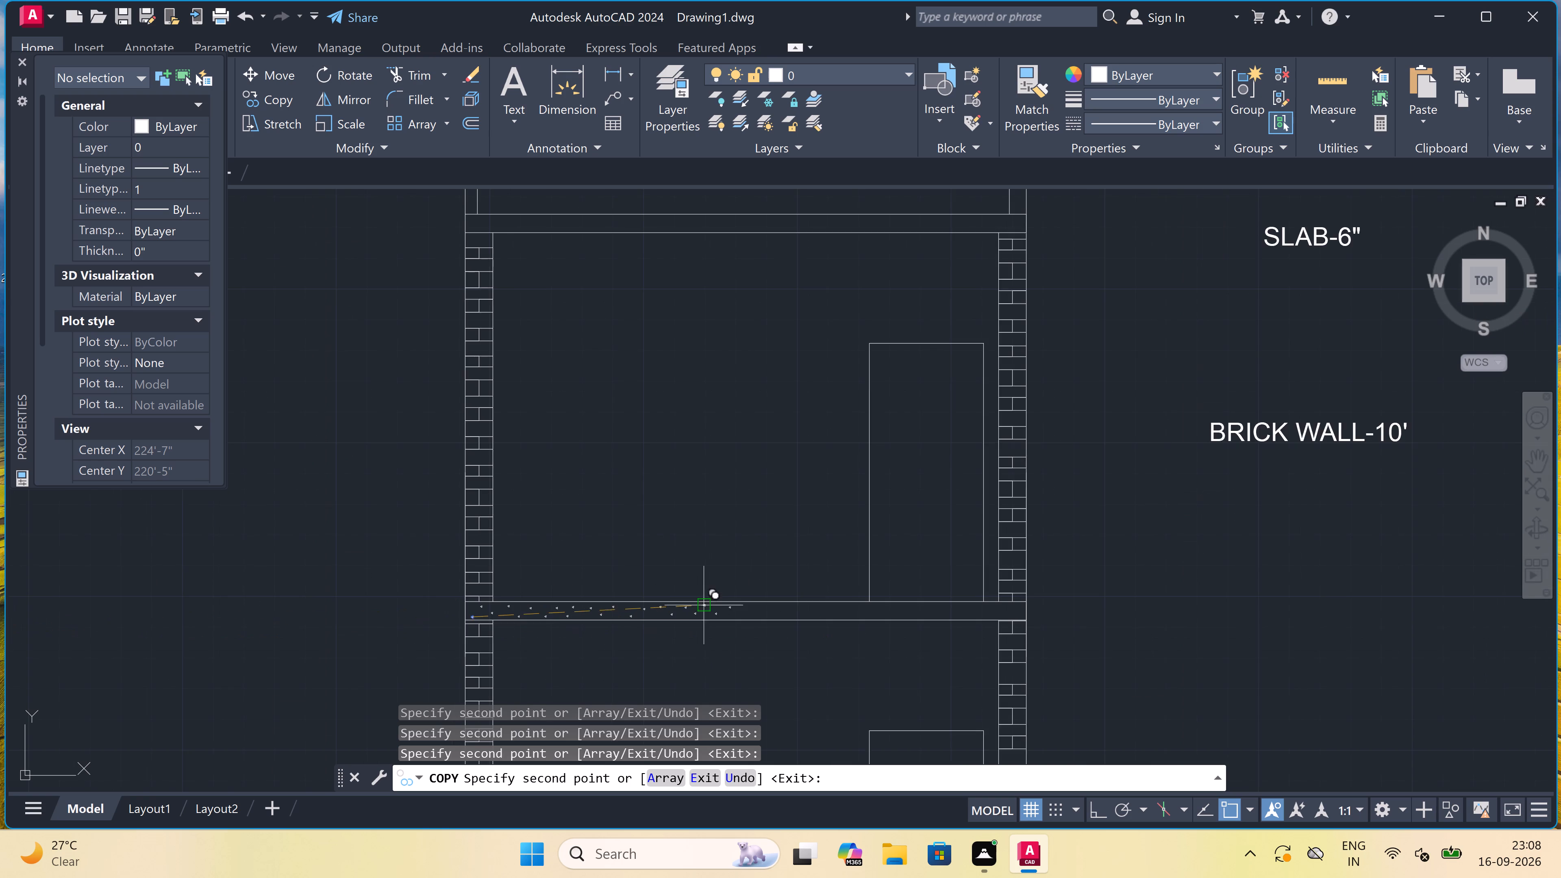
scroll(746, 614, up, 4)
click(754, 597)
click(983, 584)
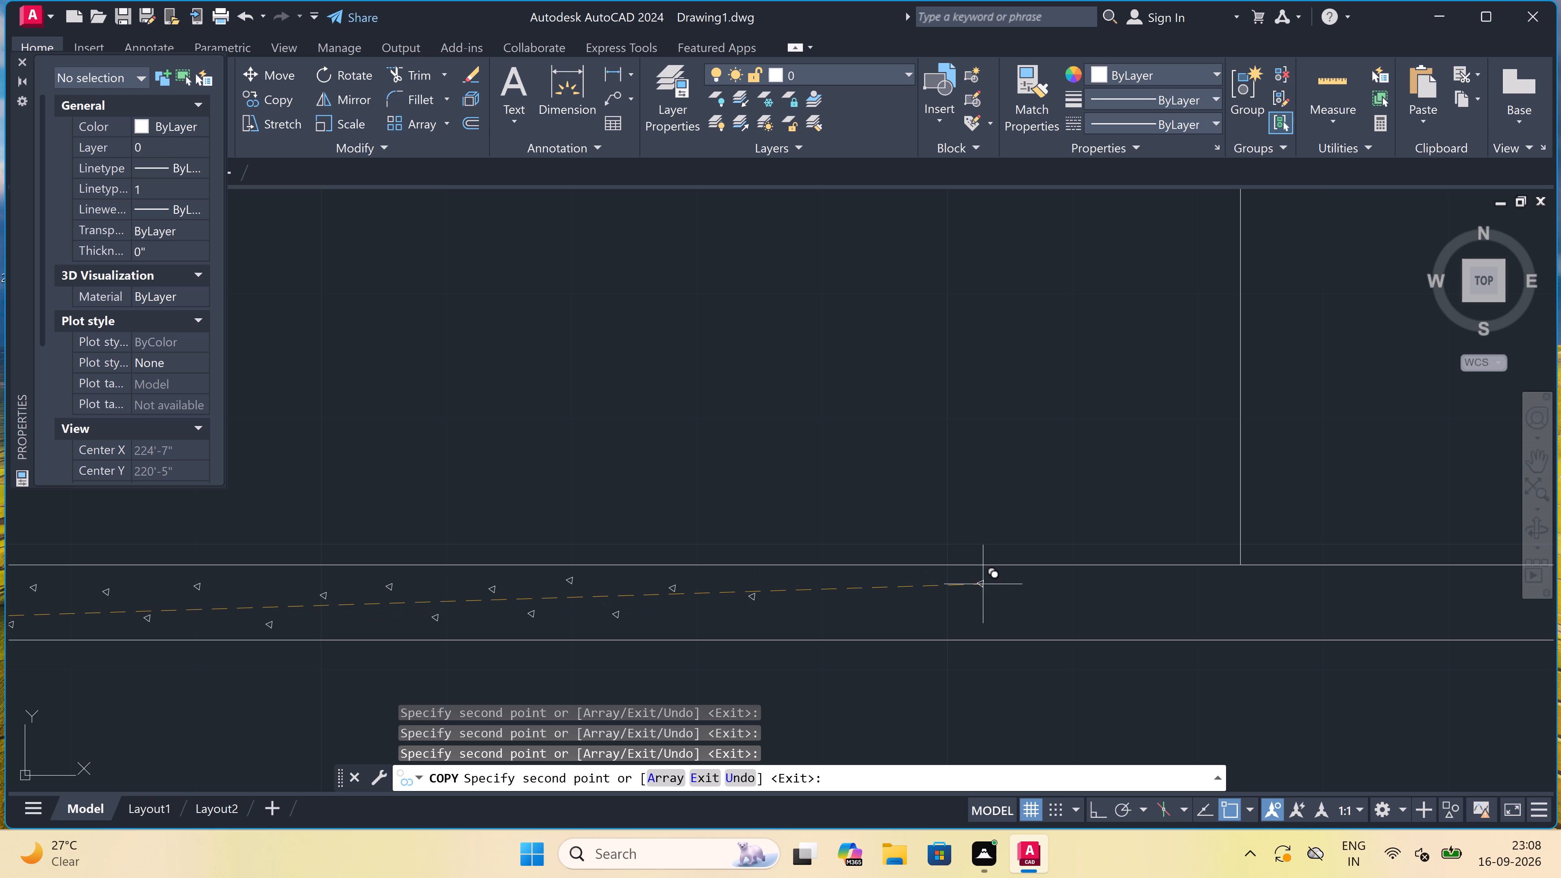
click(898, 594)
scroll(817, 623, up, 3)
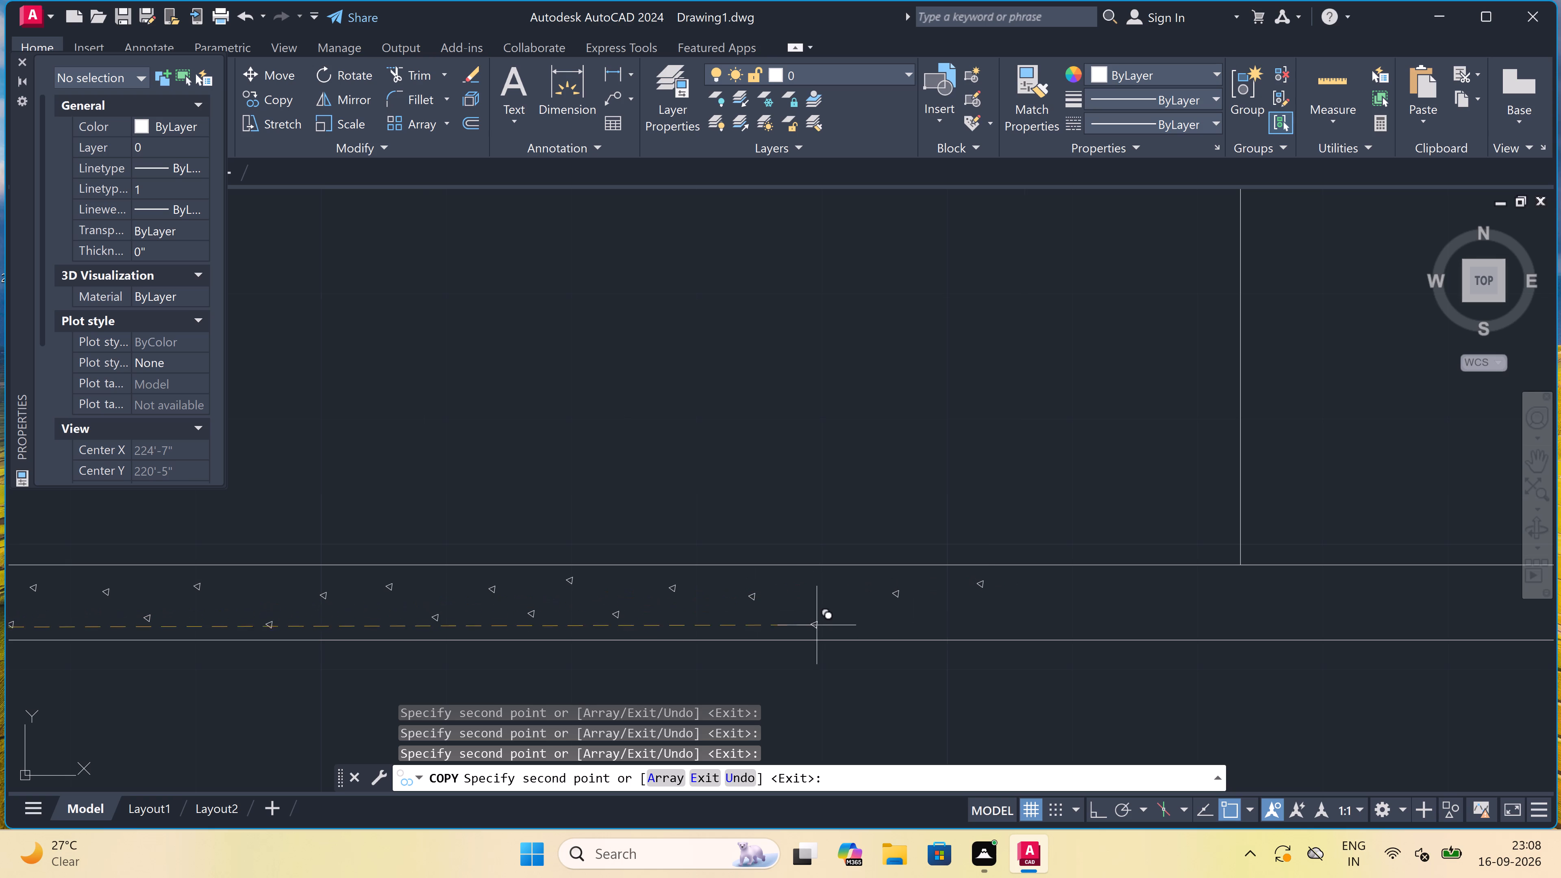
double_click(835, 617)
scroll(658, 576, down, 7)
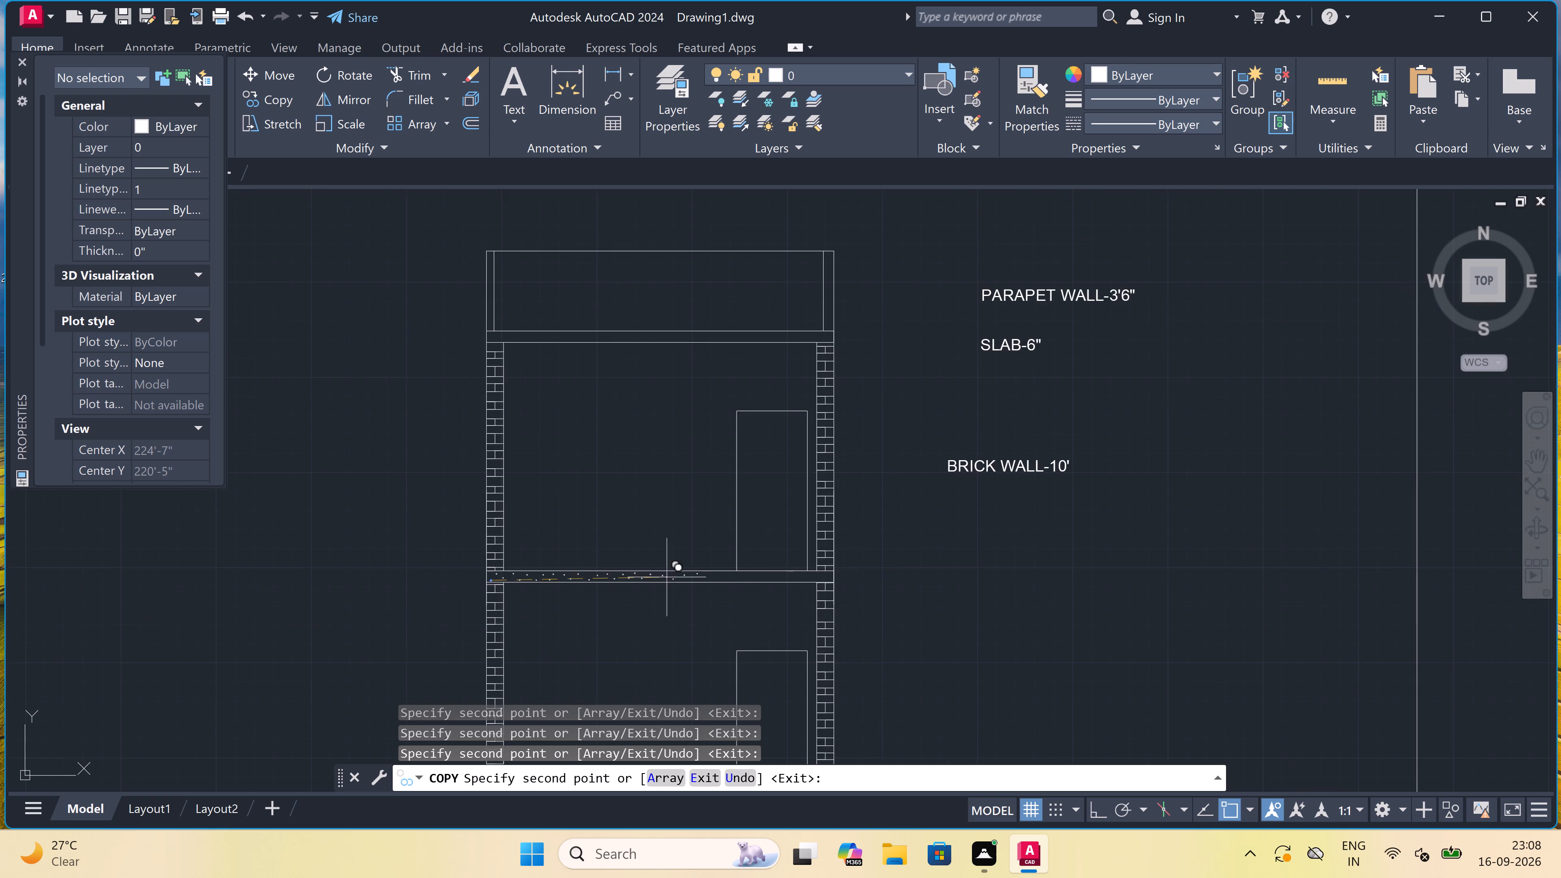
scroll(709, 584, up, 5)
scroll(664, 543, up, 2)
click(664, 543)
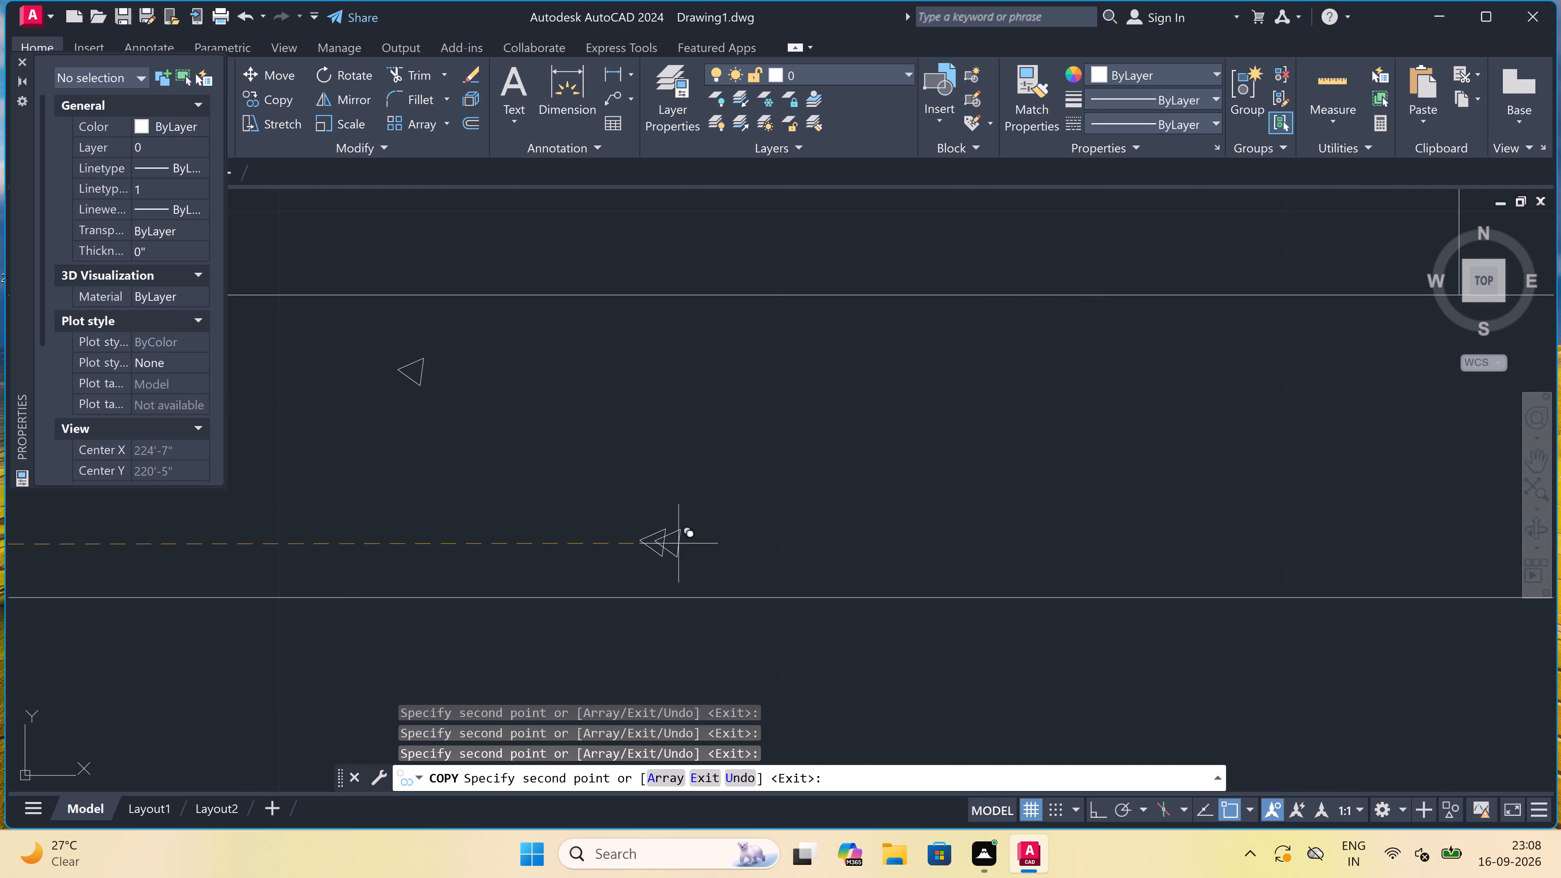
scroll(678, 543, down, 3)
click(685, 526)
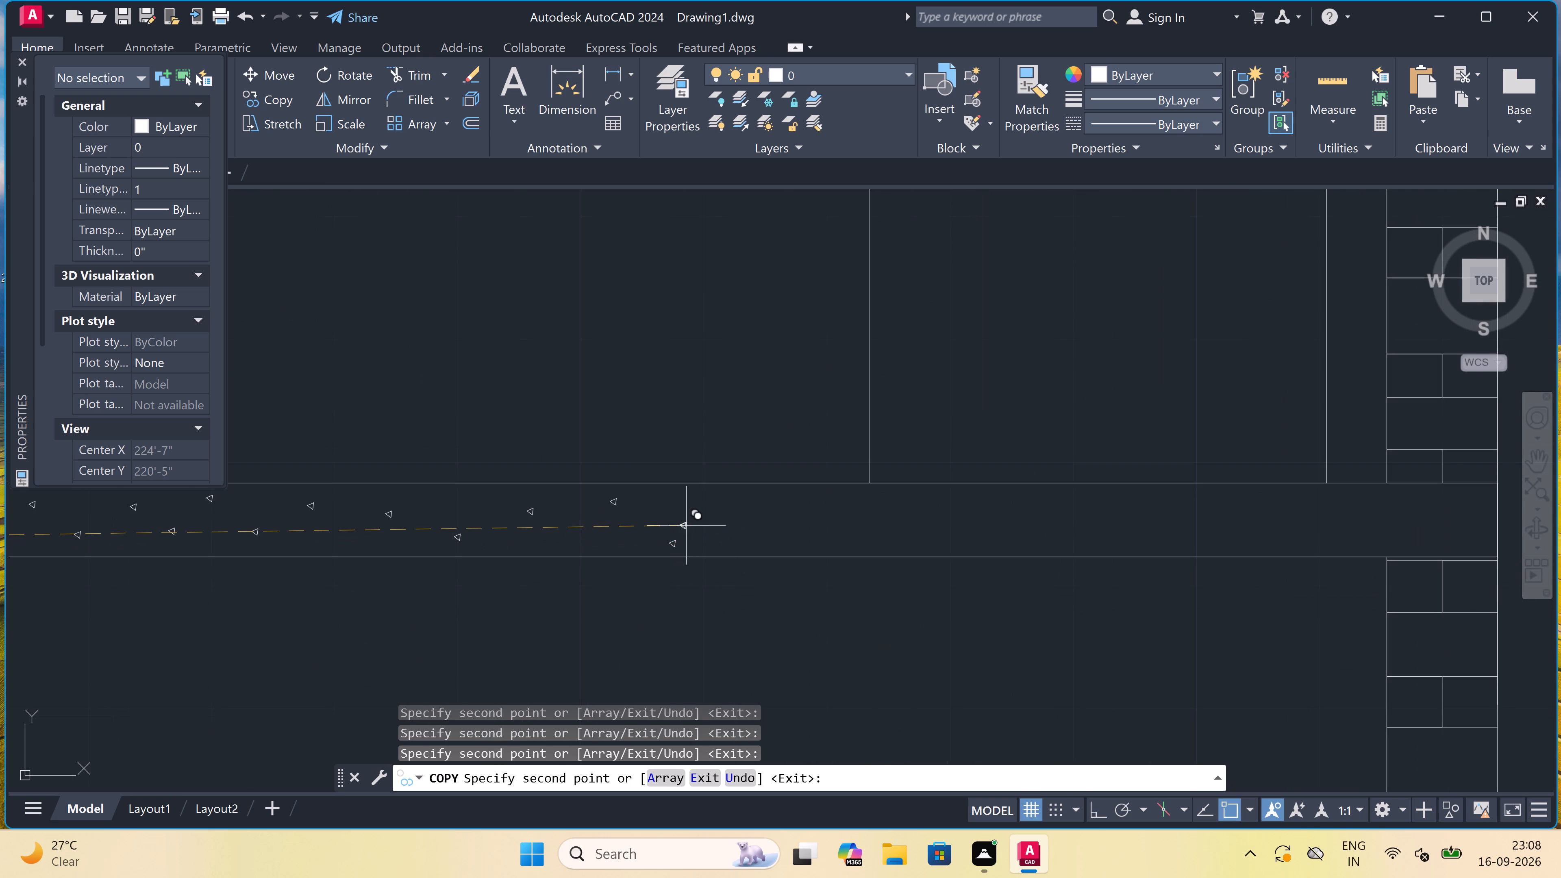
Scatter seven copies of the triangle in the part of the intermediate slab directly below the upper door.
click(883, 525)
click(1038, 507)
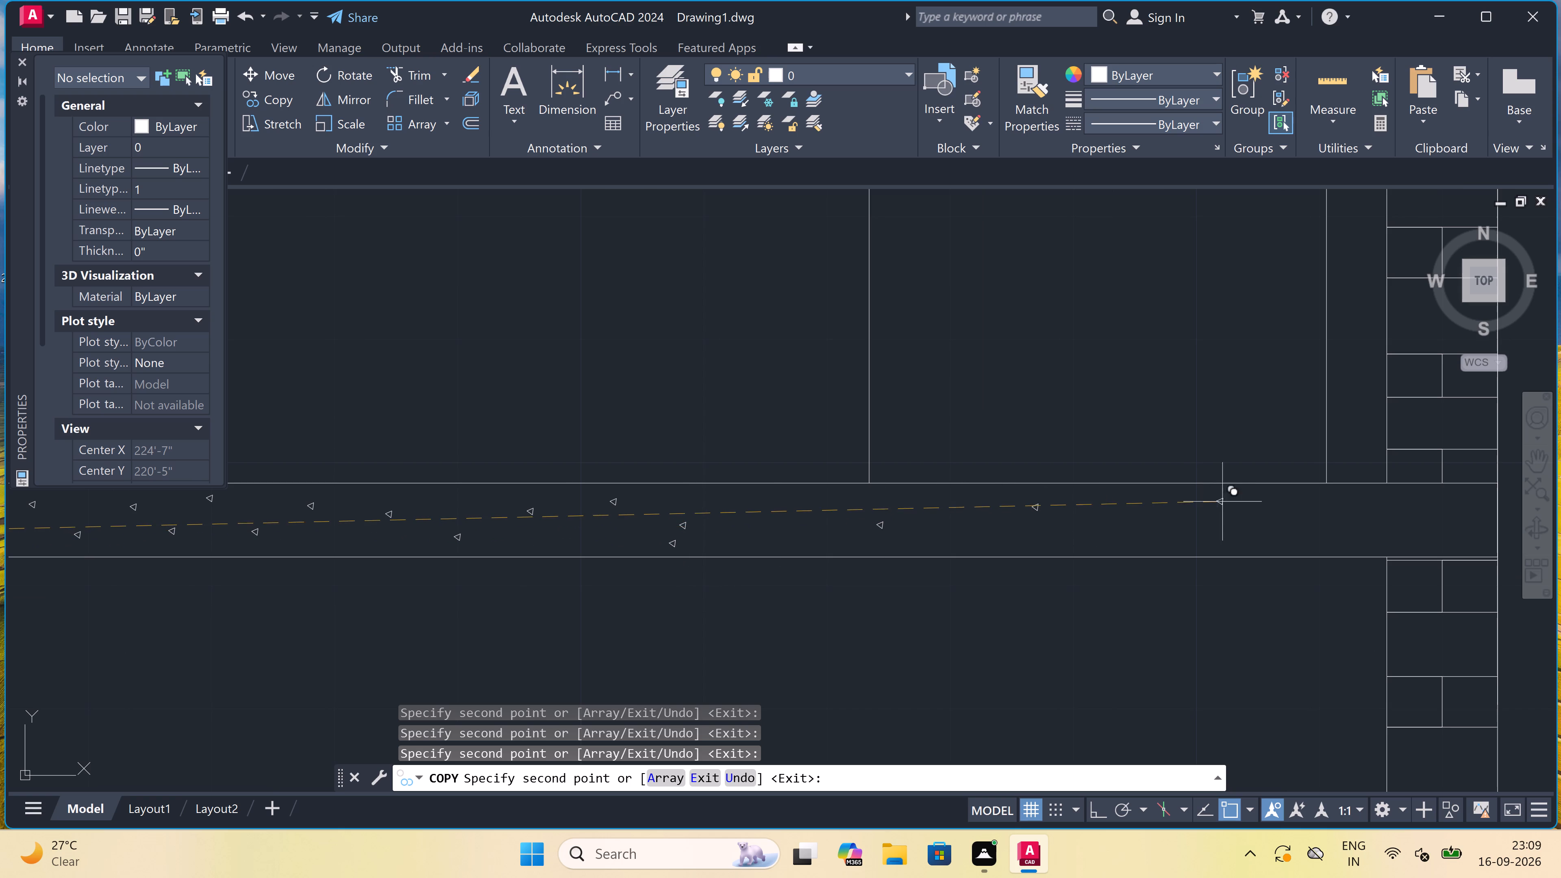
click(1267, 505)
click(1195, 513)
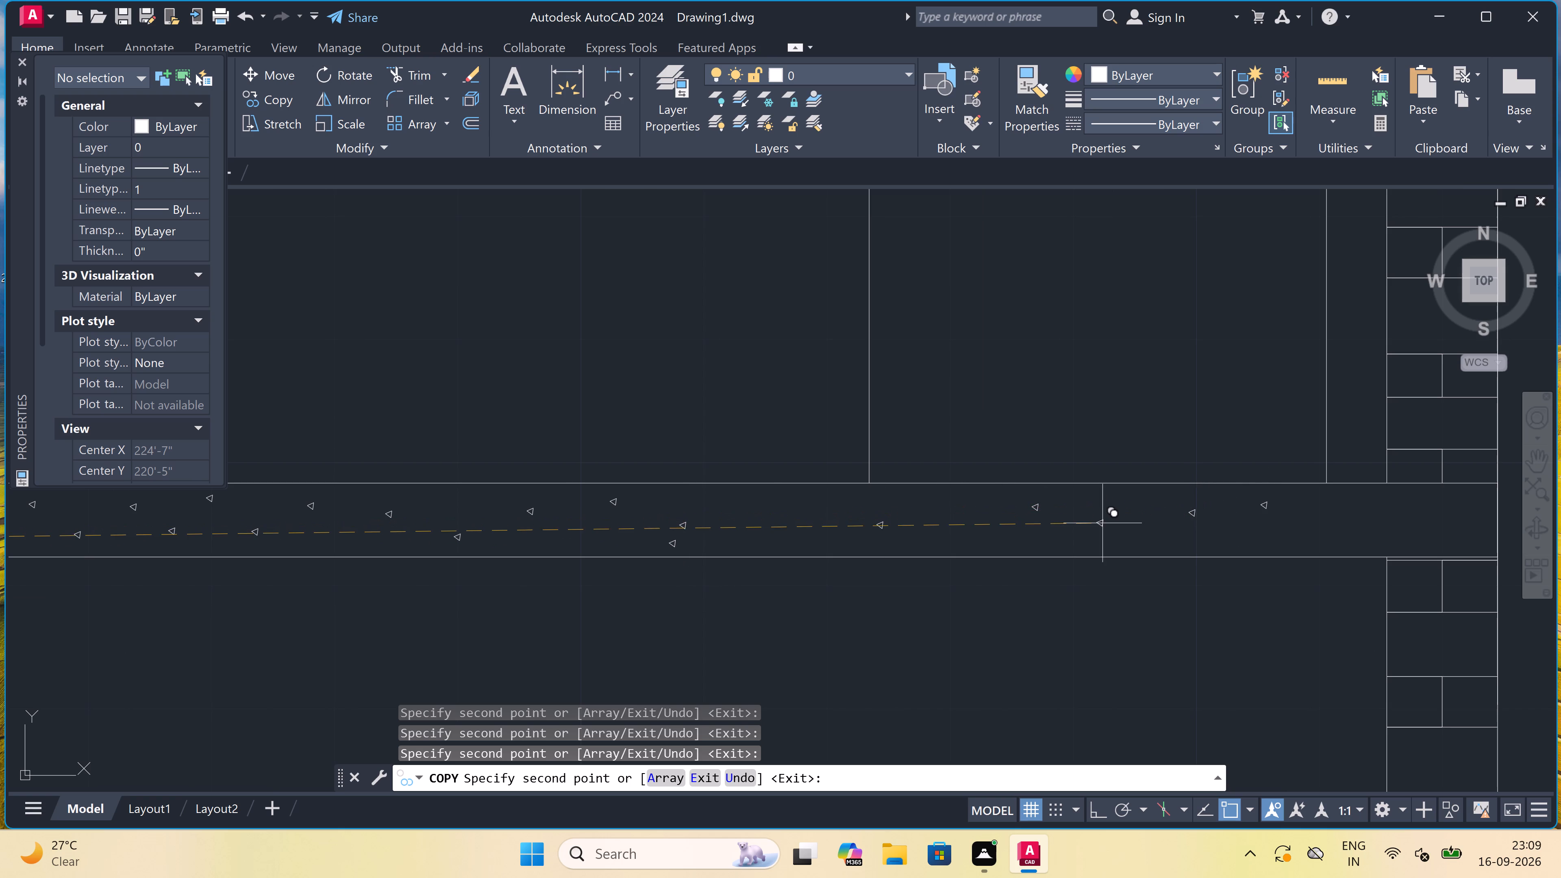
scroll(1113, 531, up, 3)
double_click(1113, 579)
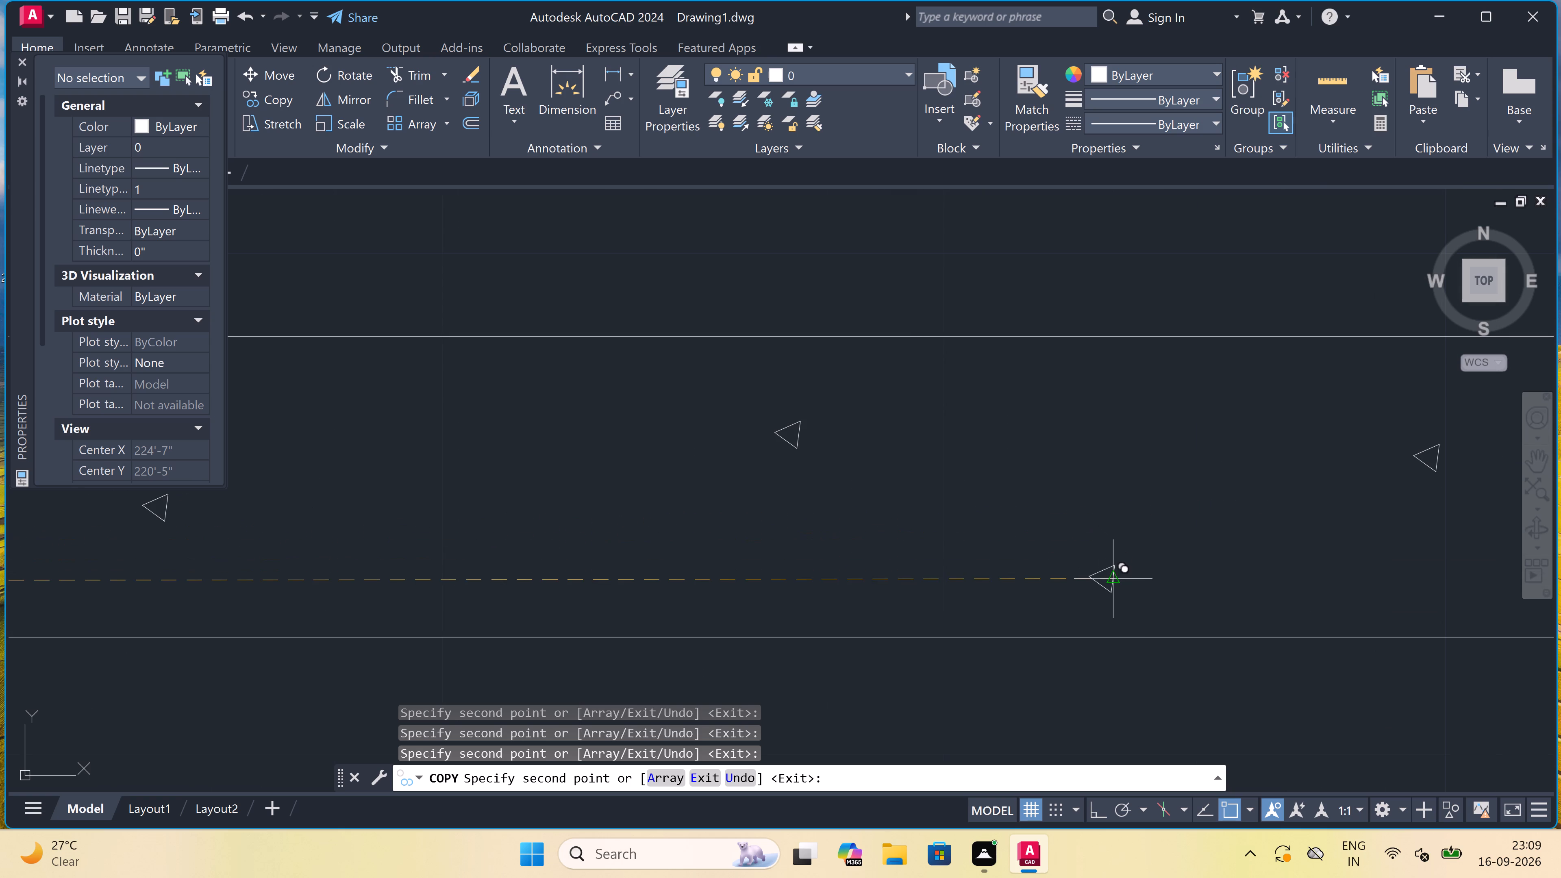
scroll(1108, 573, down, 4)
scroll(1028, 559, up, 2)
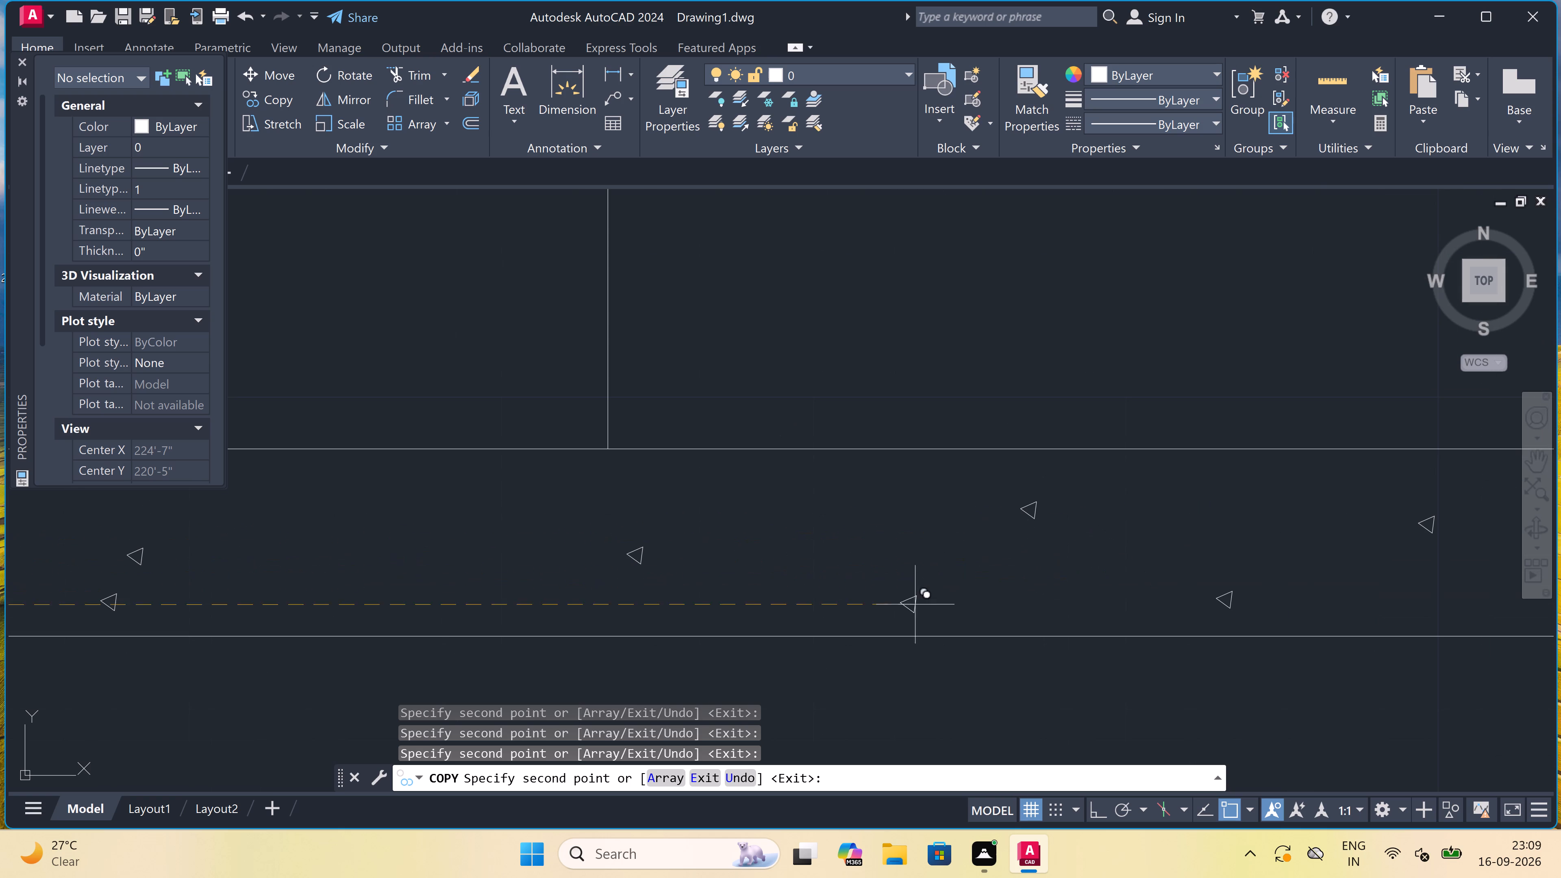
double_click(898, 615)
click(818, 514)
Fill the sparse gaps in the intermediate slab just left of the upper door with five extra copies of the triangle.
scroll(817, 514, down, 3)
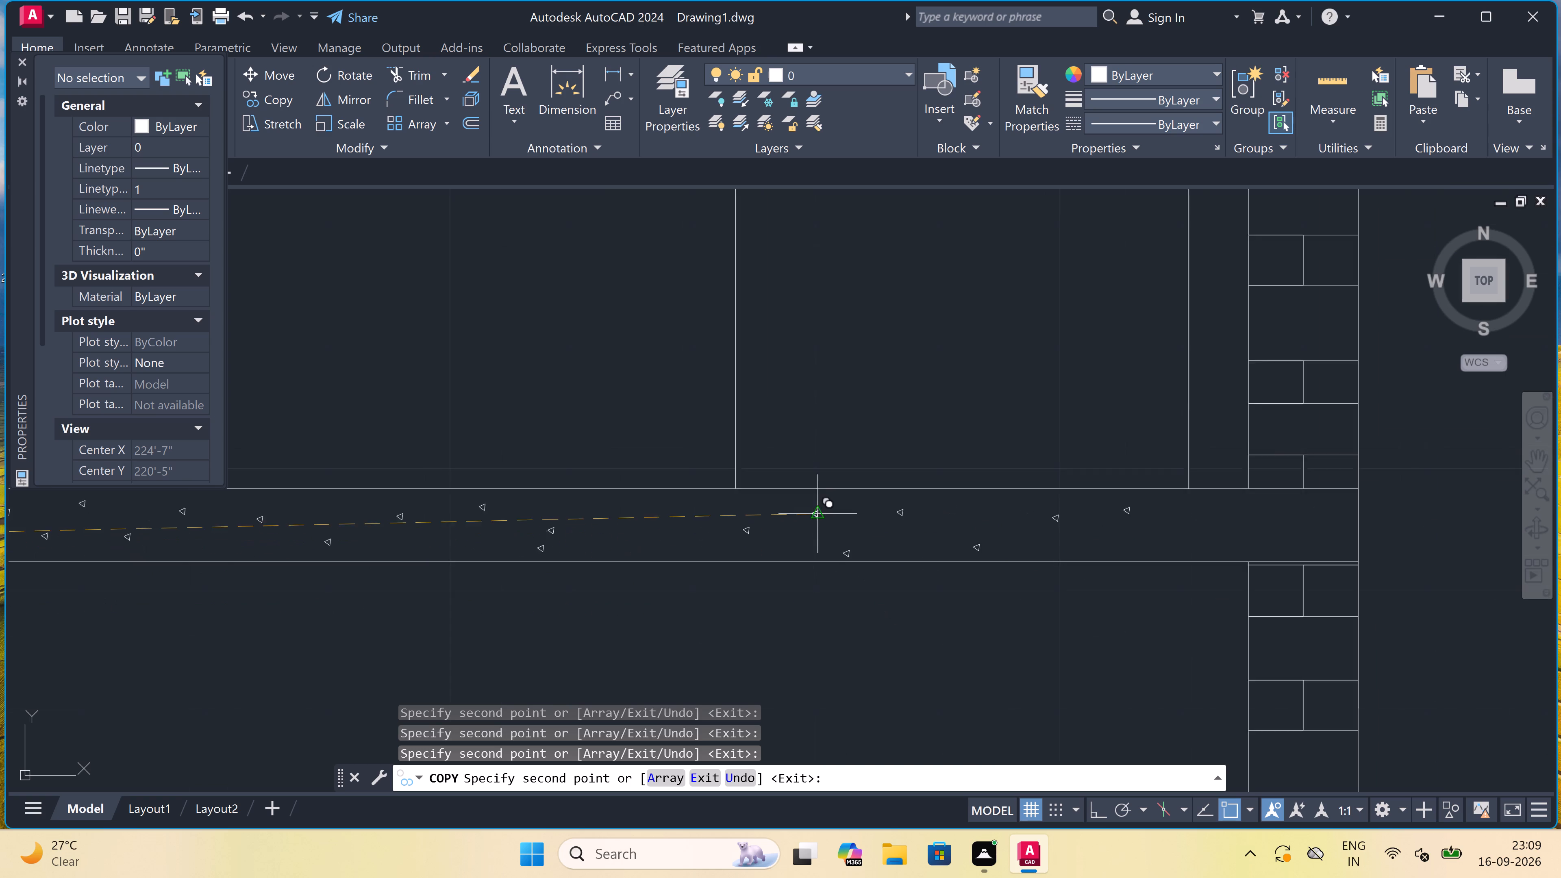
scroll(678, 525, up, 4)
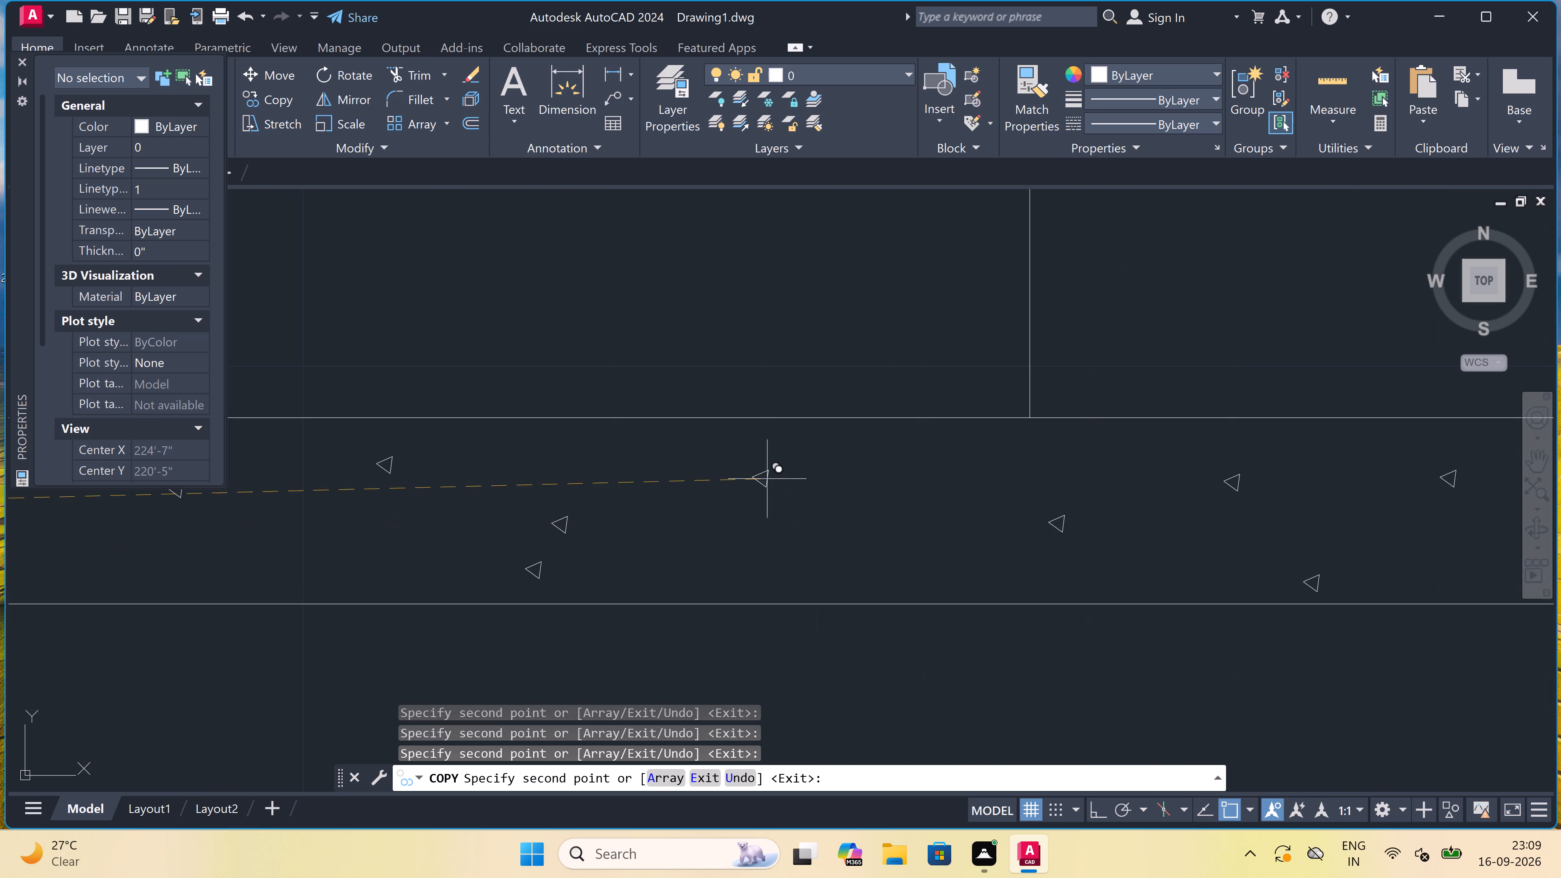
click(713, 468)
click(956, 535)
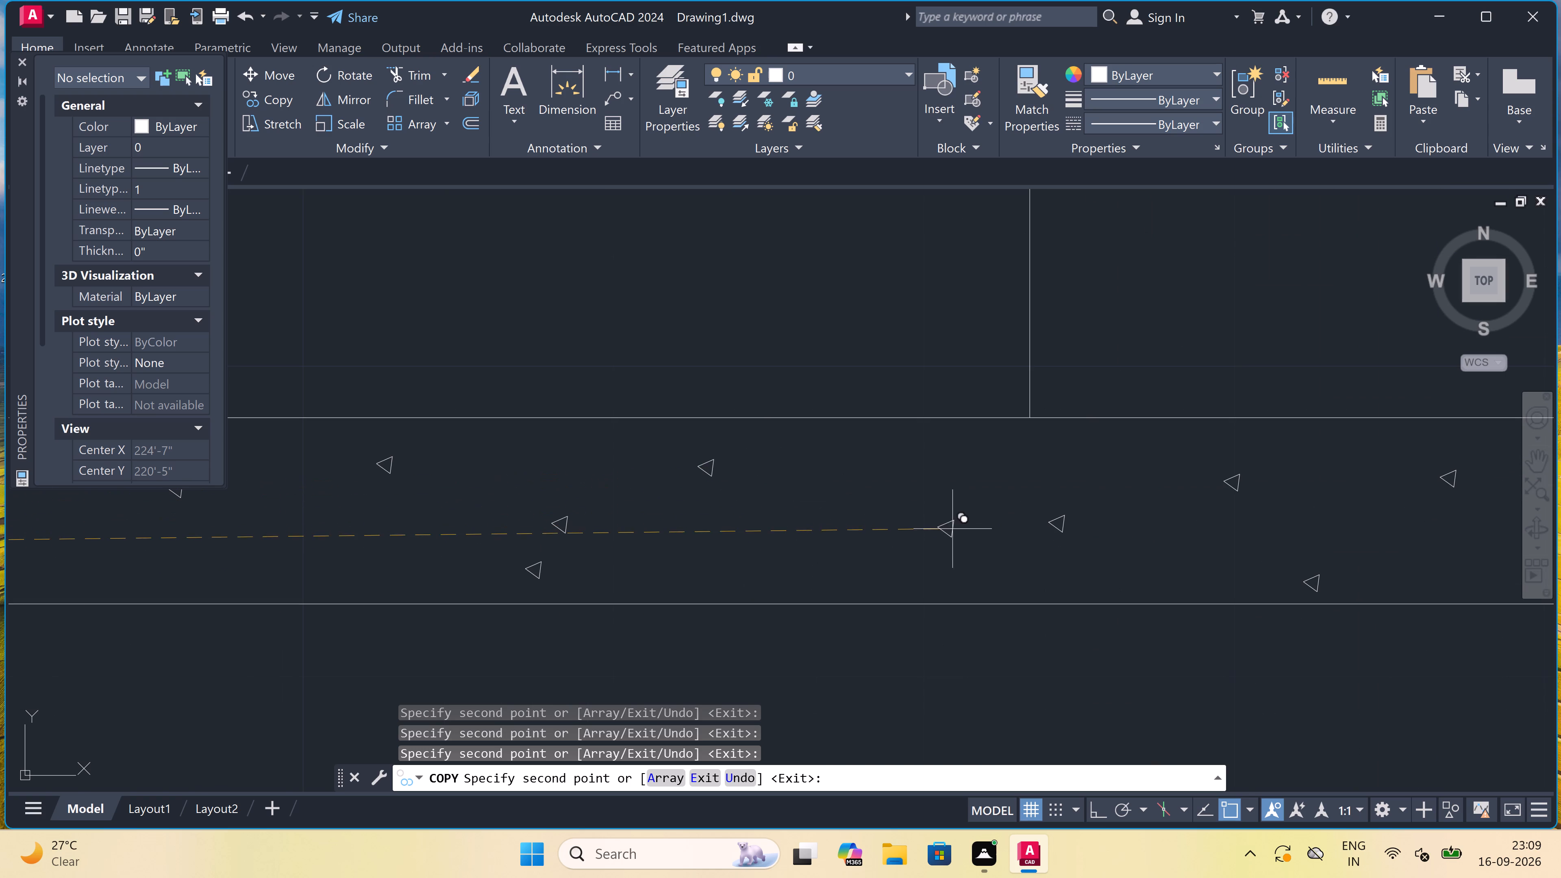
double_click(746, 574)
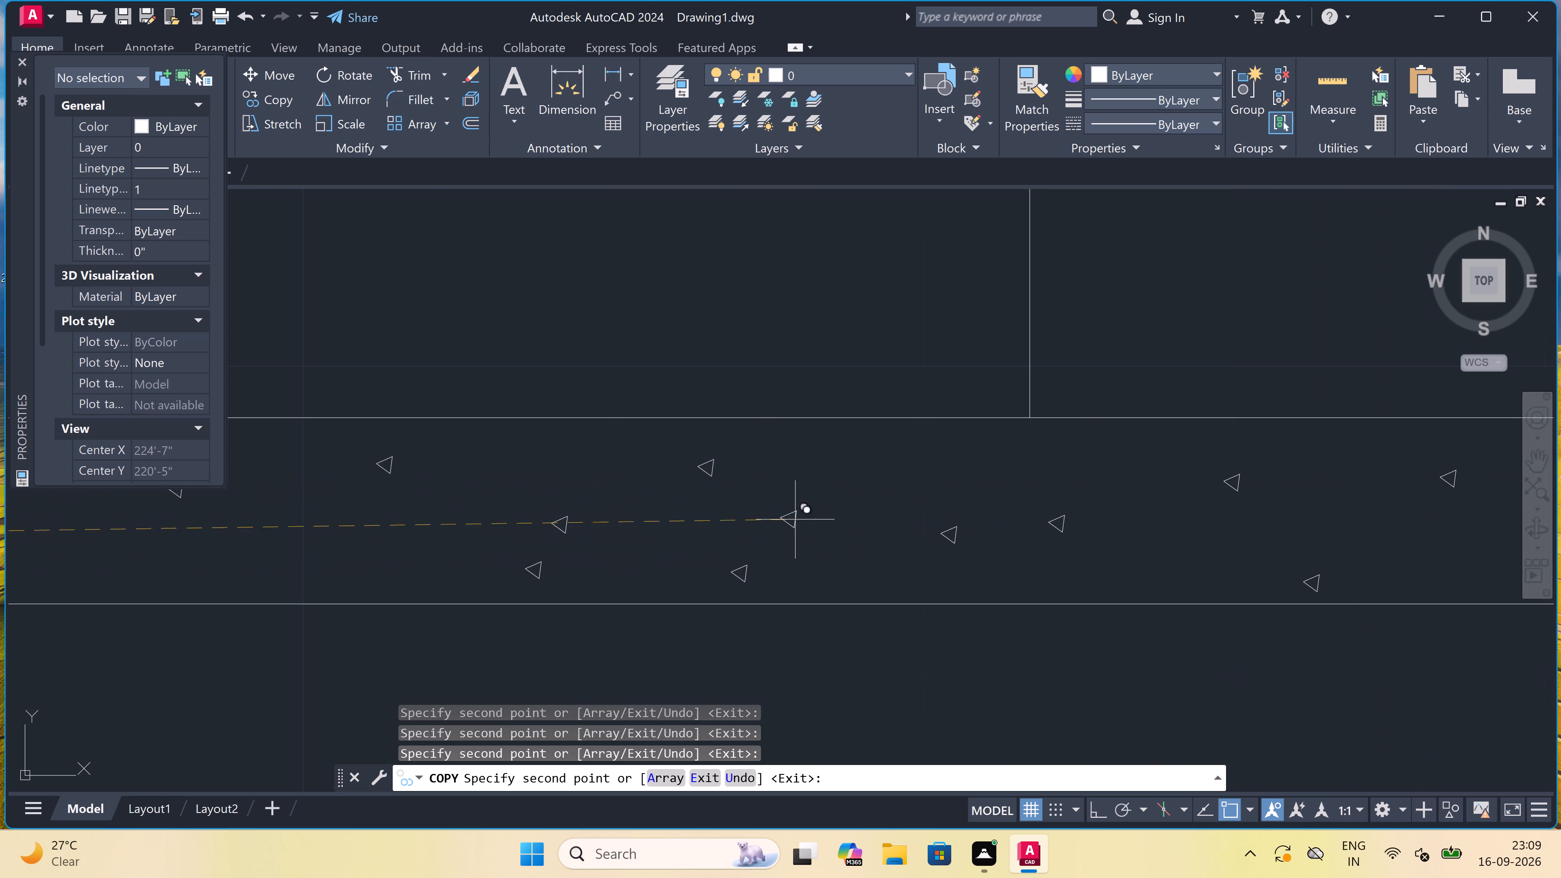
click(849, 450)
scroll(849, 450, down, 4)
scroll(776, 459, up, 2)
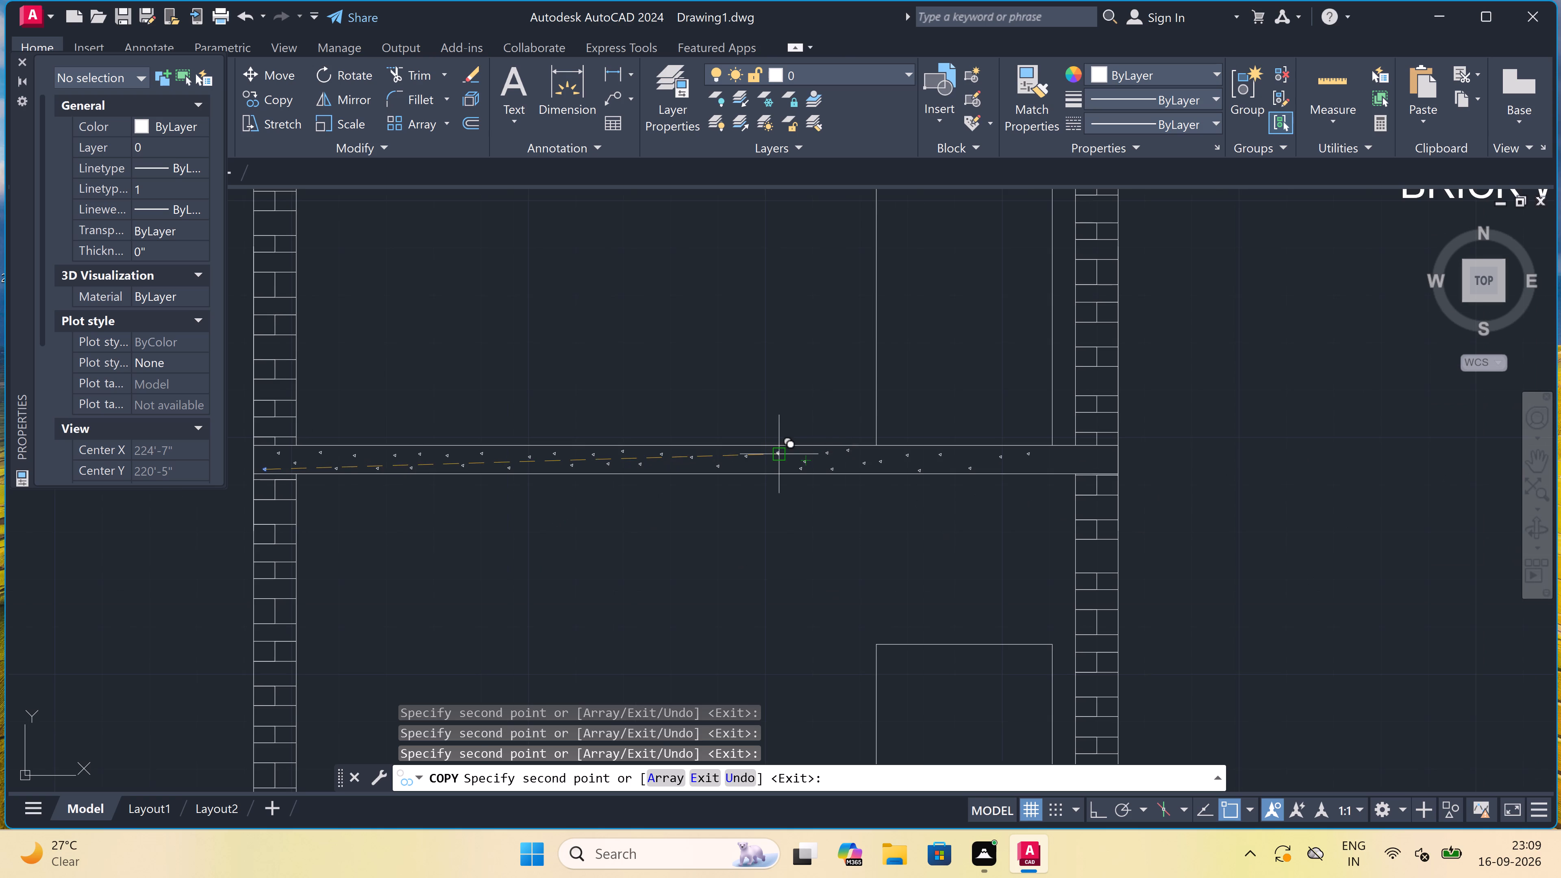
scroll(774, 459, up, 1)
scroll(713, 498, up, 3)
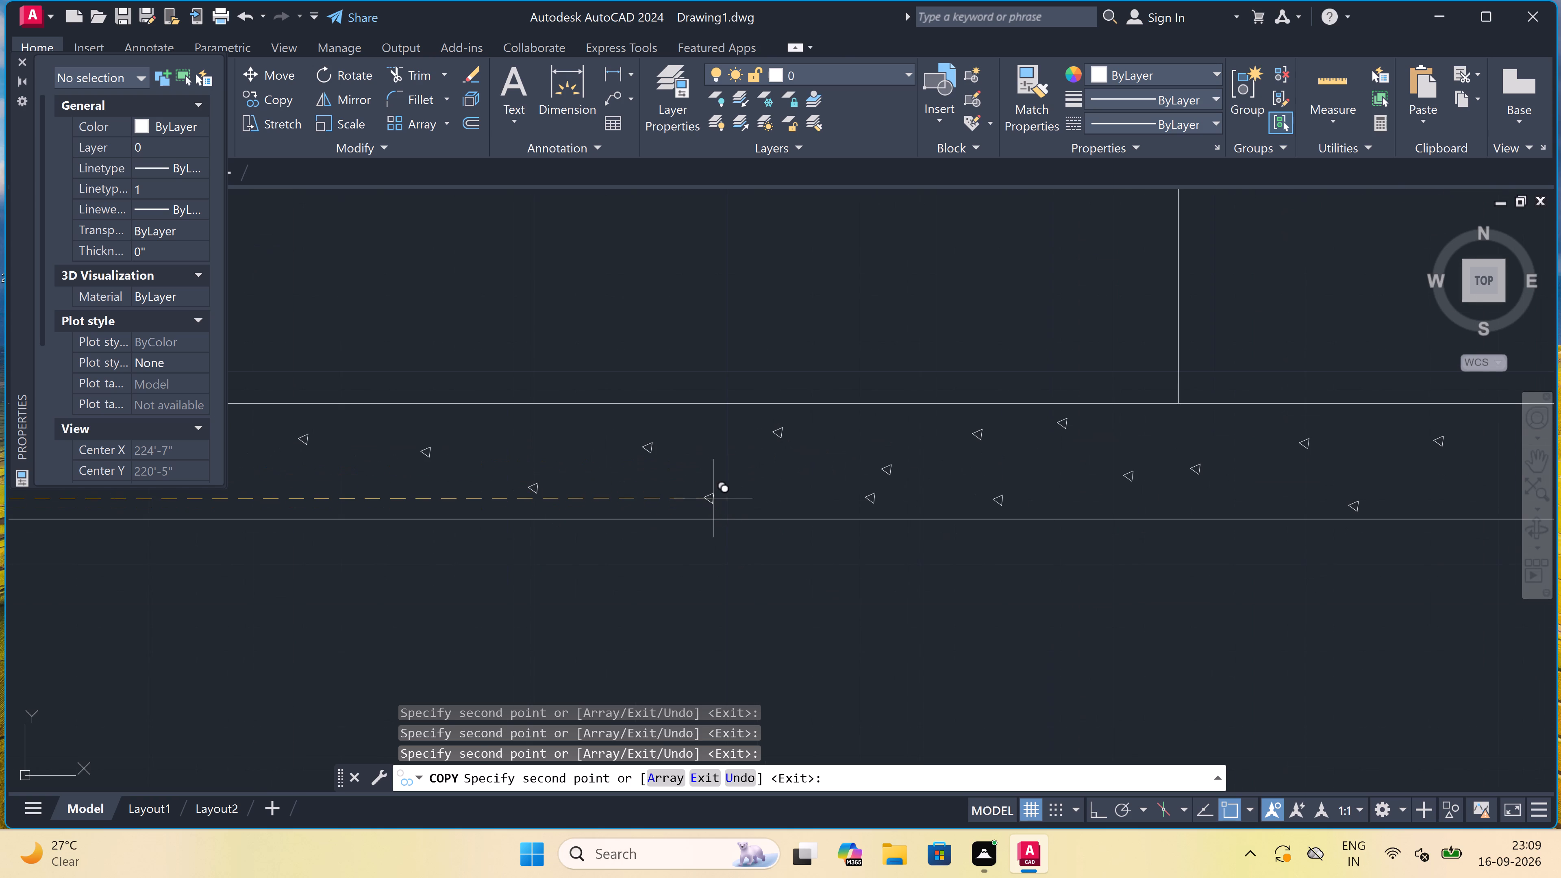
click(749, 519)
Place six scattered copies of the triangle at the intermediate slab's right end, from below the door into the right wall.
scroll(693, 487, down, 8)
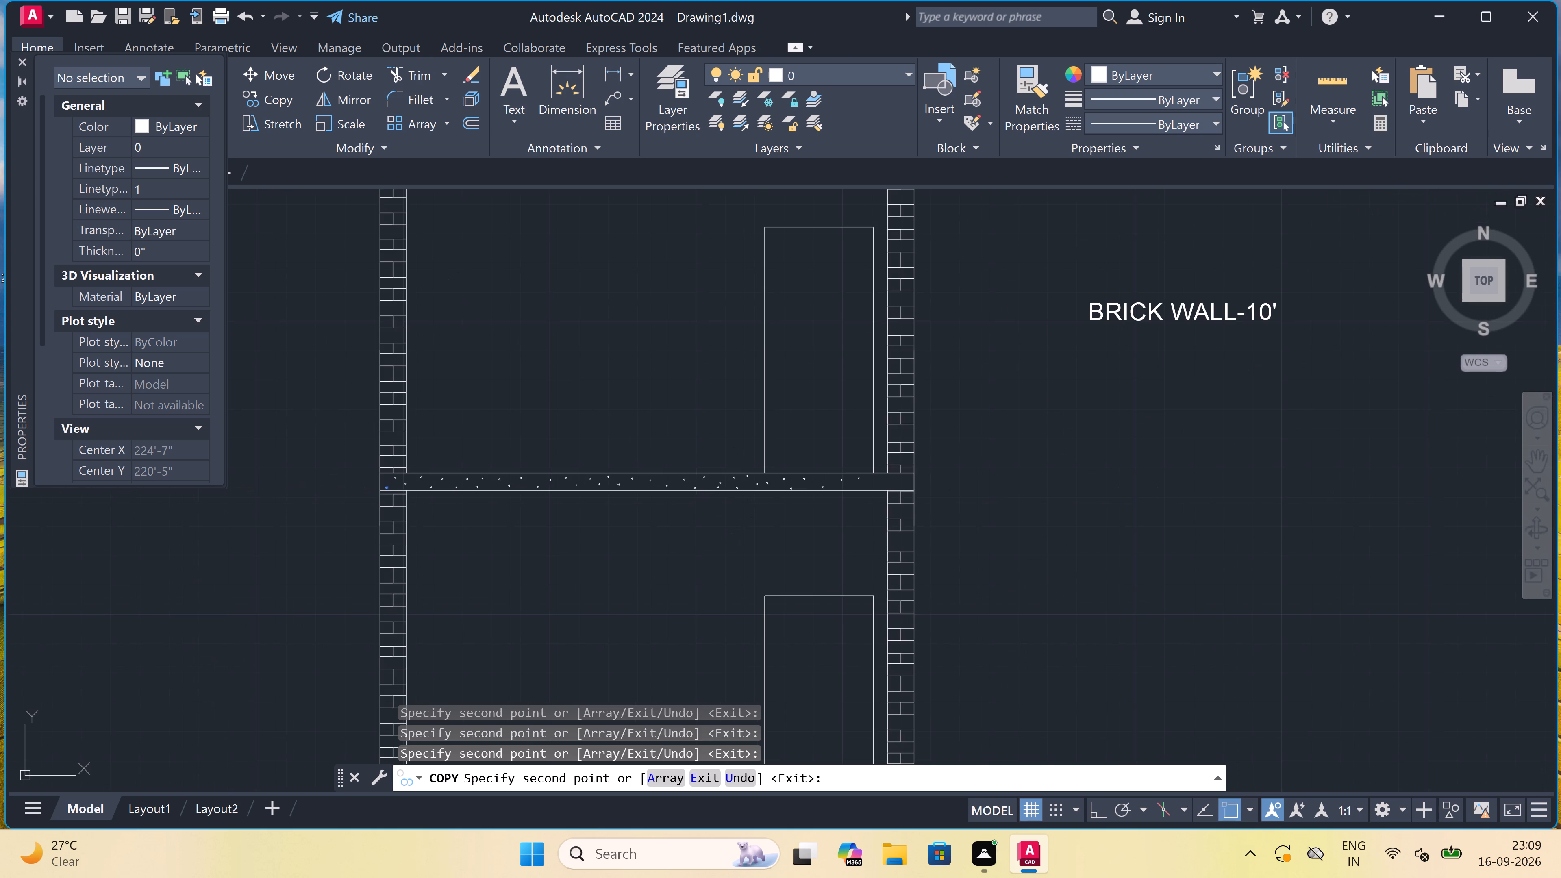
scroll(860, 472, up, 4)
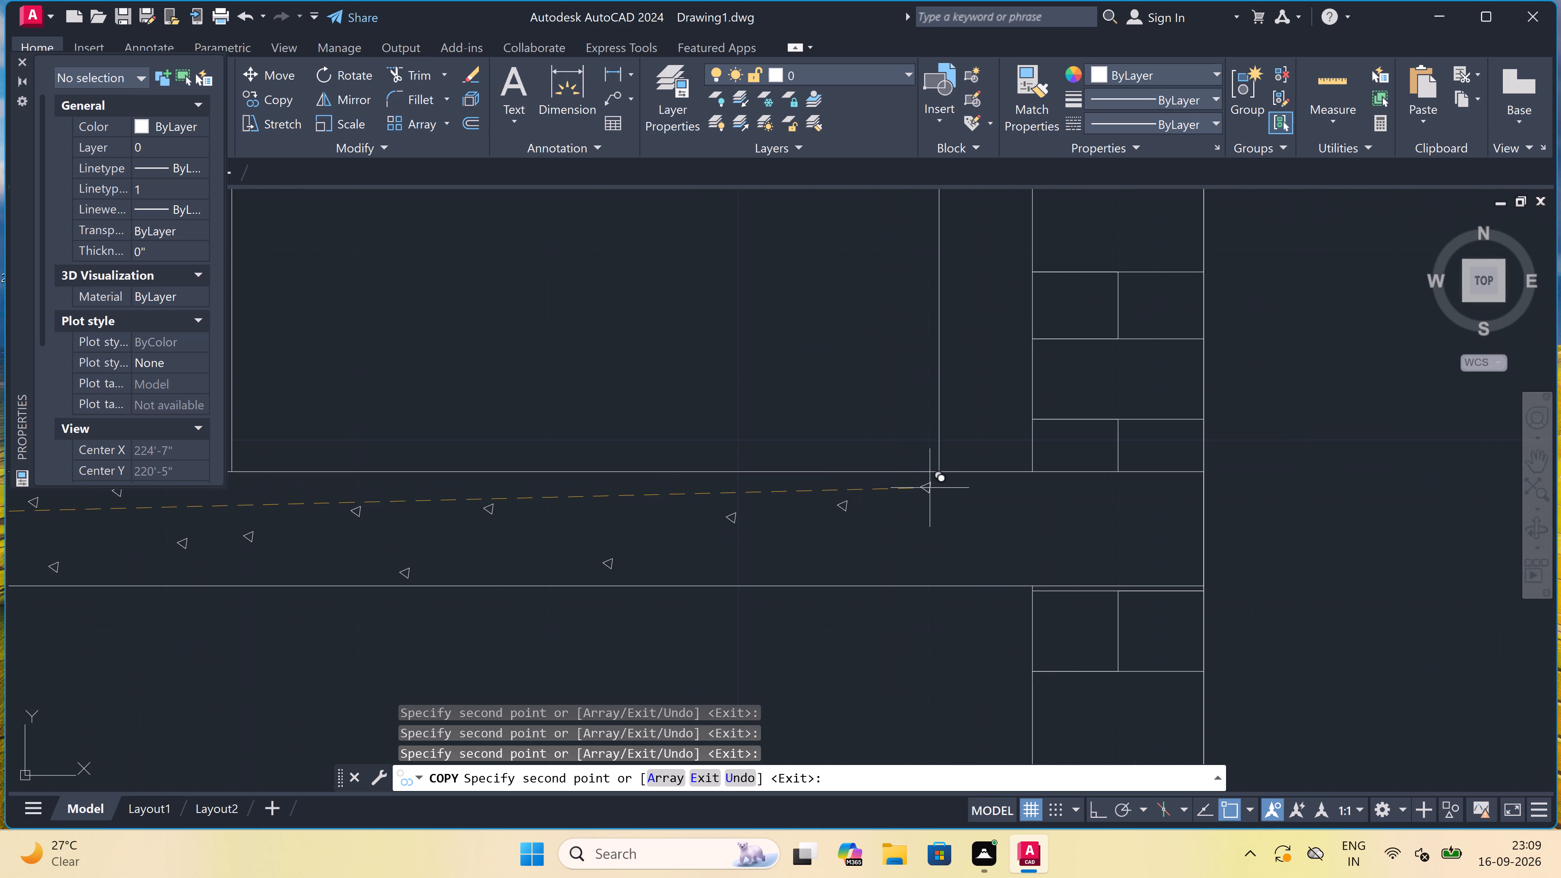
scroll(930, 489, down, 3)
scroll(961, 496, up, 4)
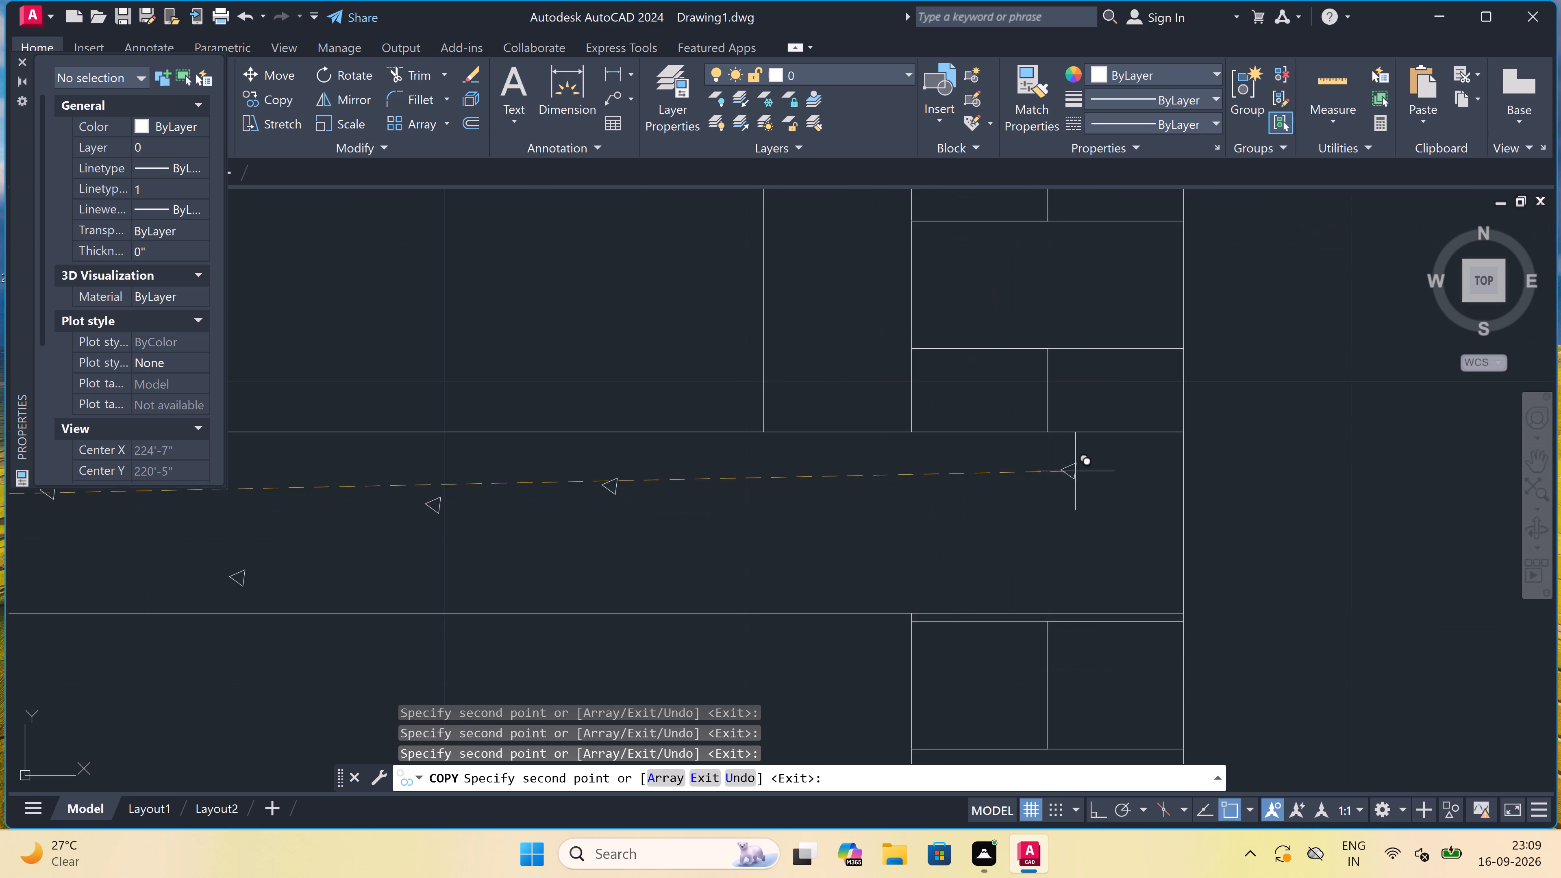
click(1111, 465)
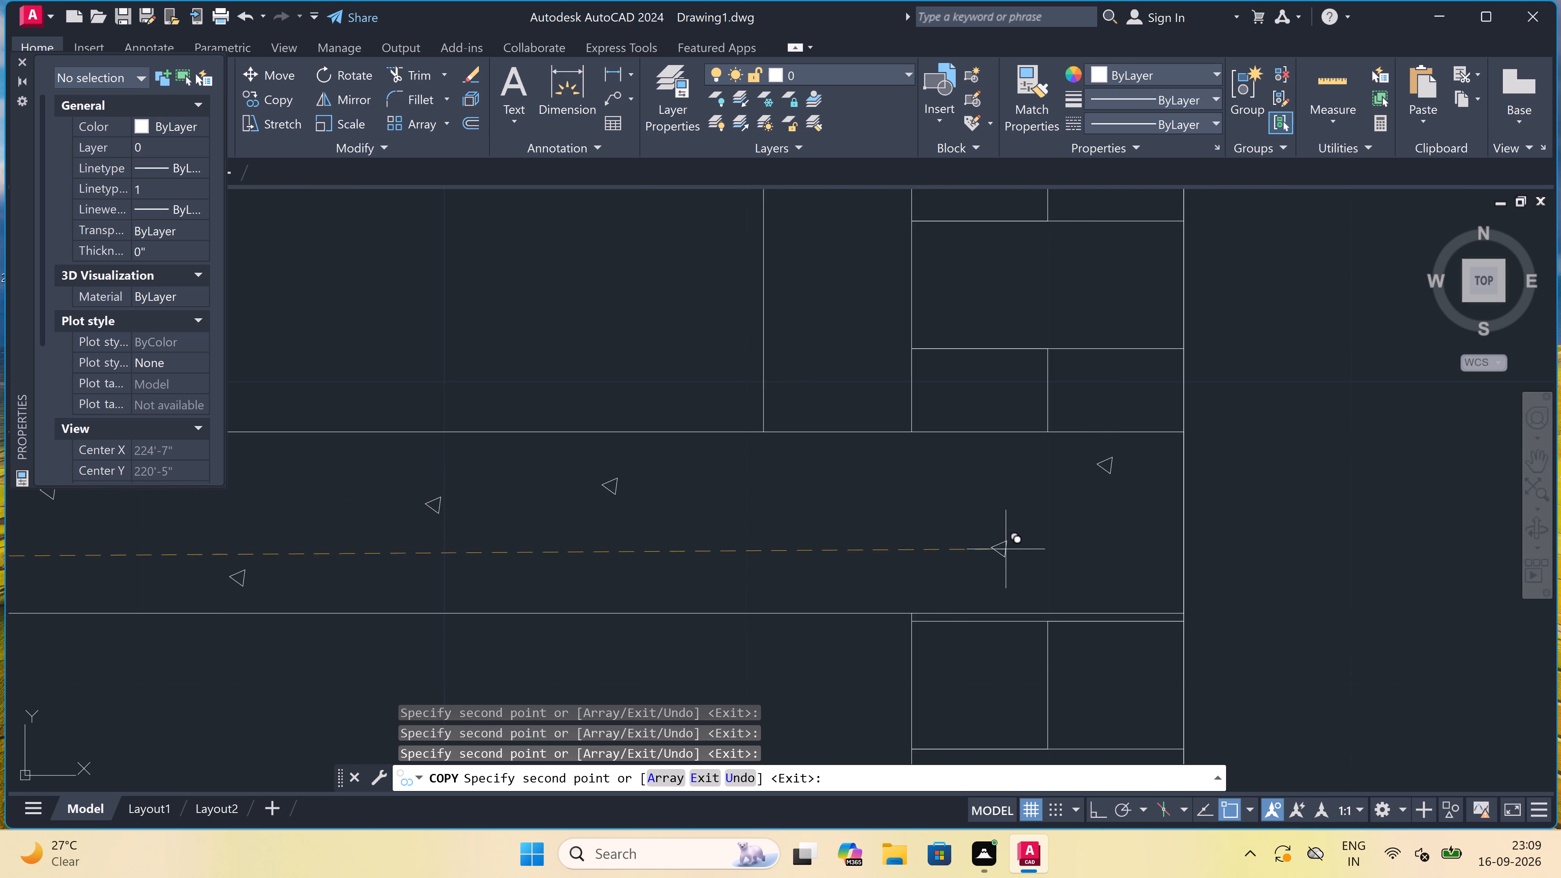
click(992, 589)
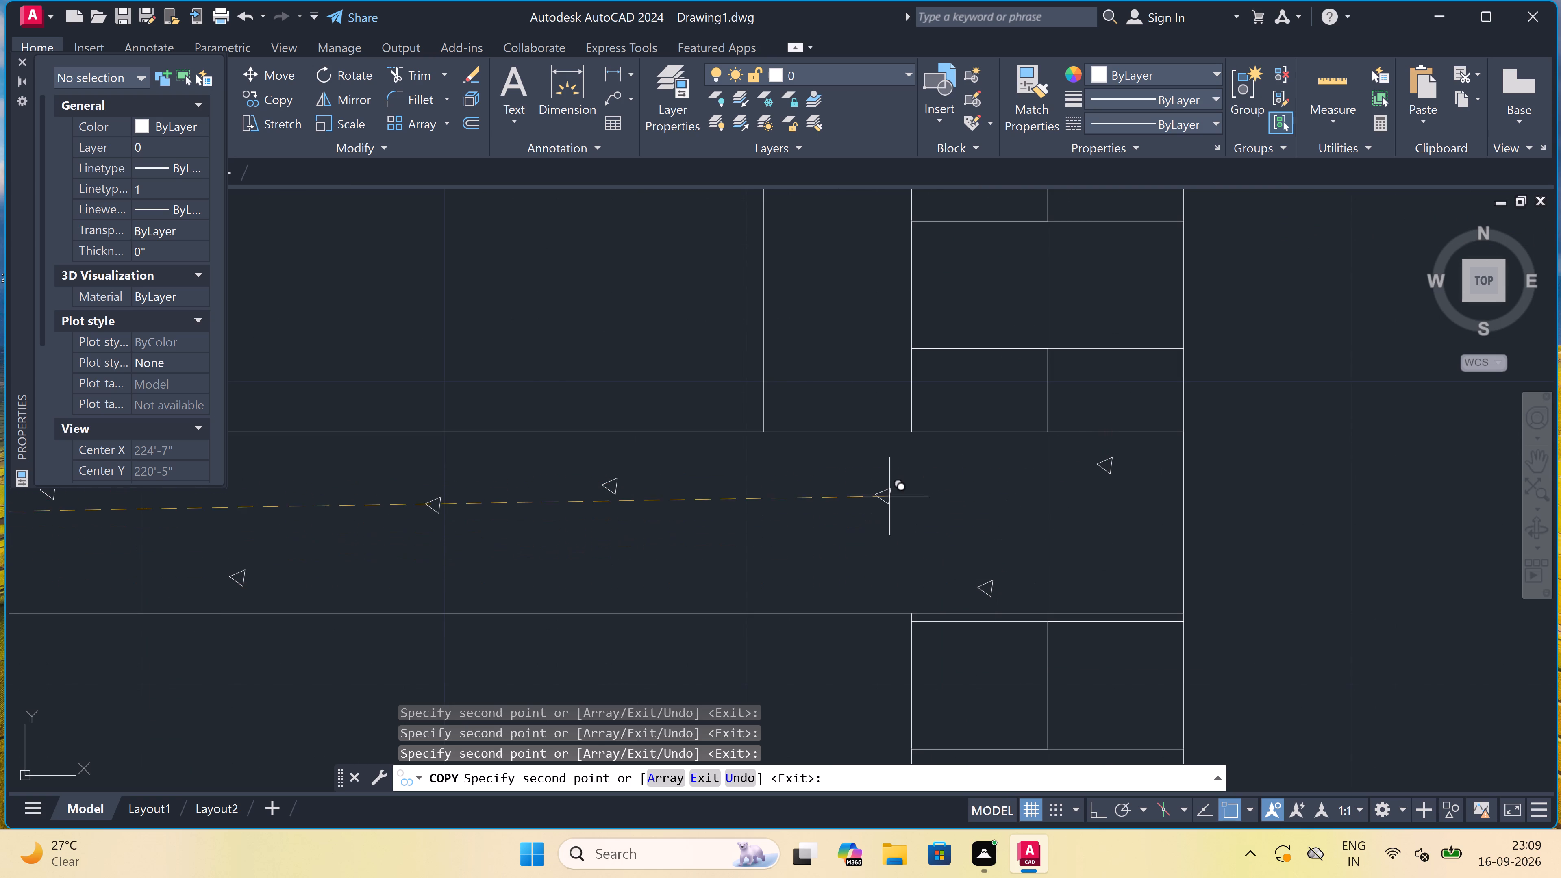
double_click(923, 475)
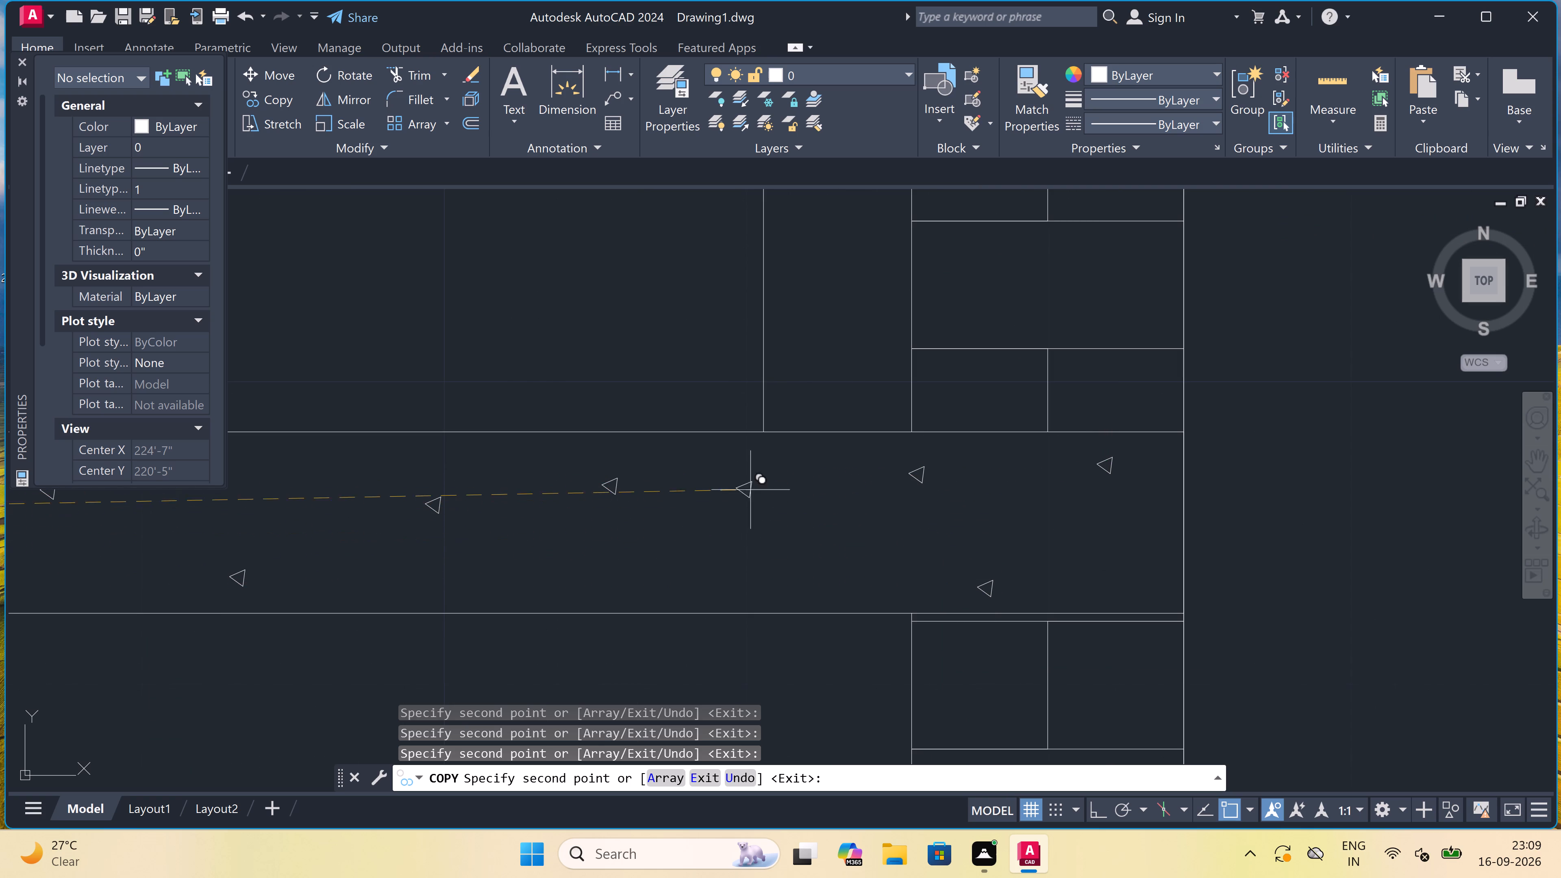
click(756, 486)
drag(651, 569, 659, 569)
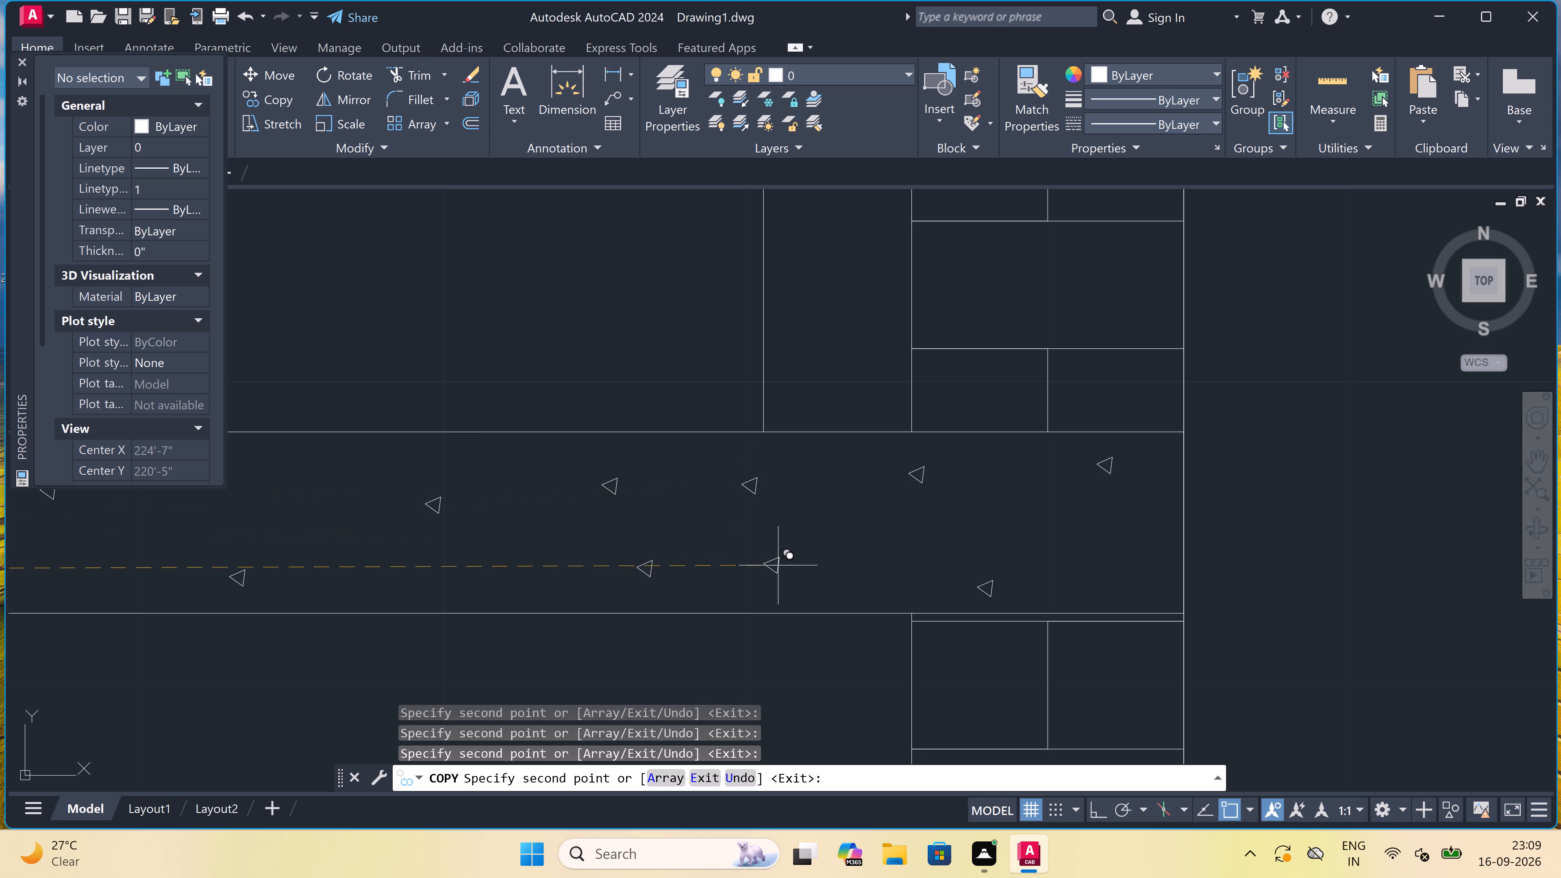
click(809, 559)
Copy the triangle to three scattered spots at the left end of the roof slab, below the parapet.
scroll(815, 562, down, 6)
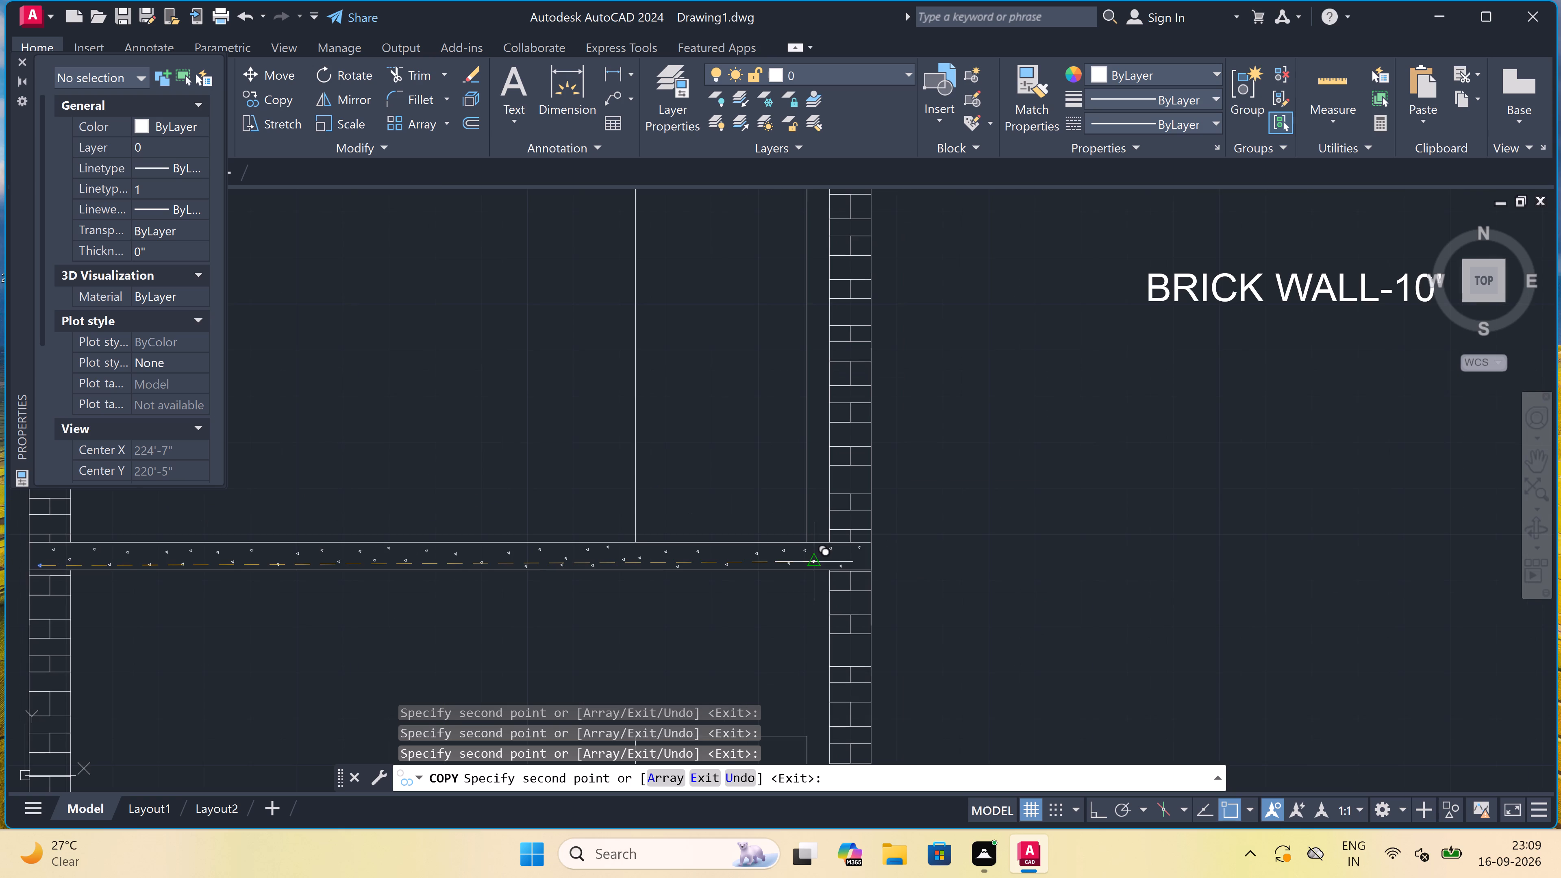
scroll(784, 572, down, 3)
scroll(594, 407, up, 4)
scroll(708, 516, up, 3)
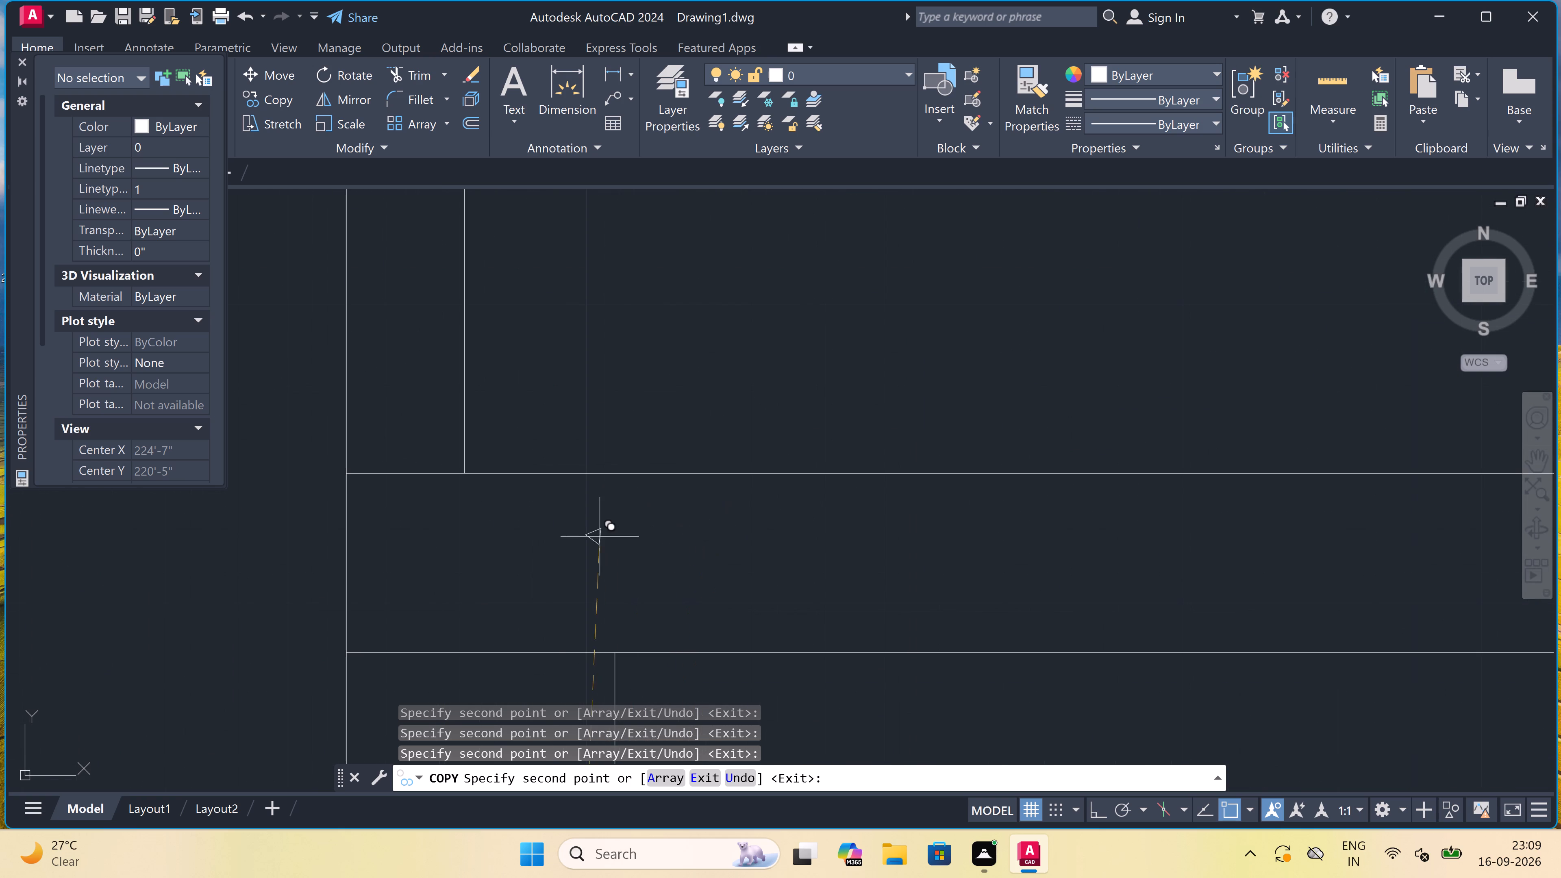
double_click(433, 576)
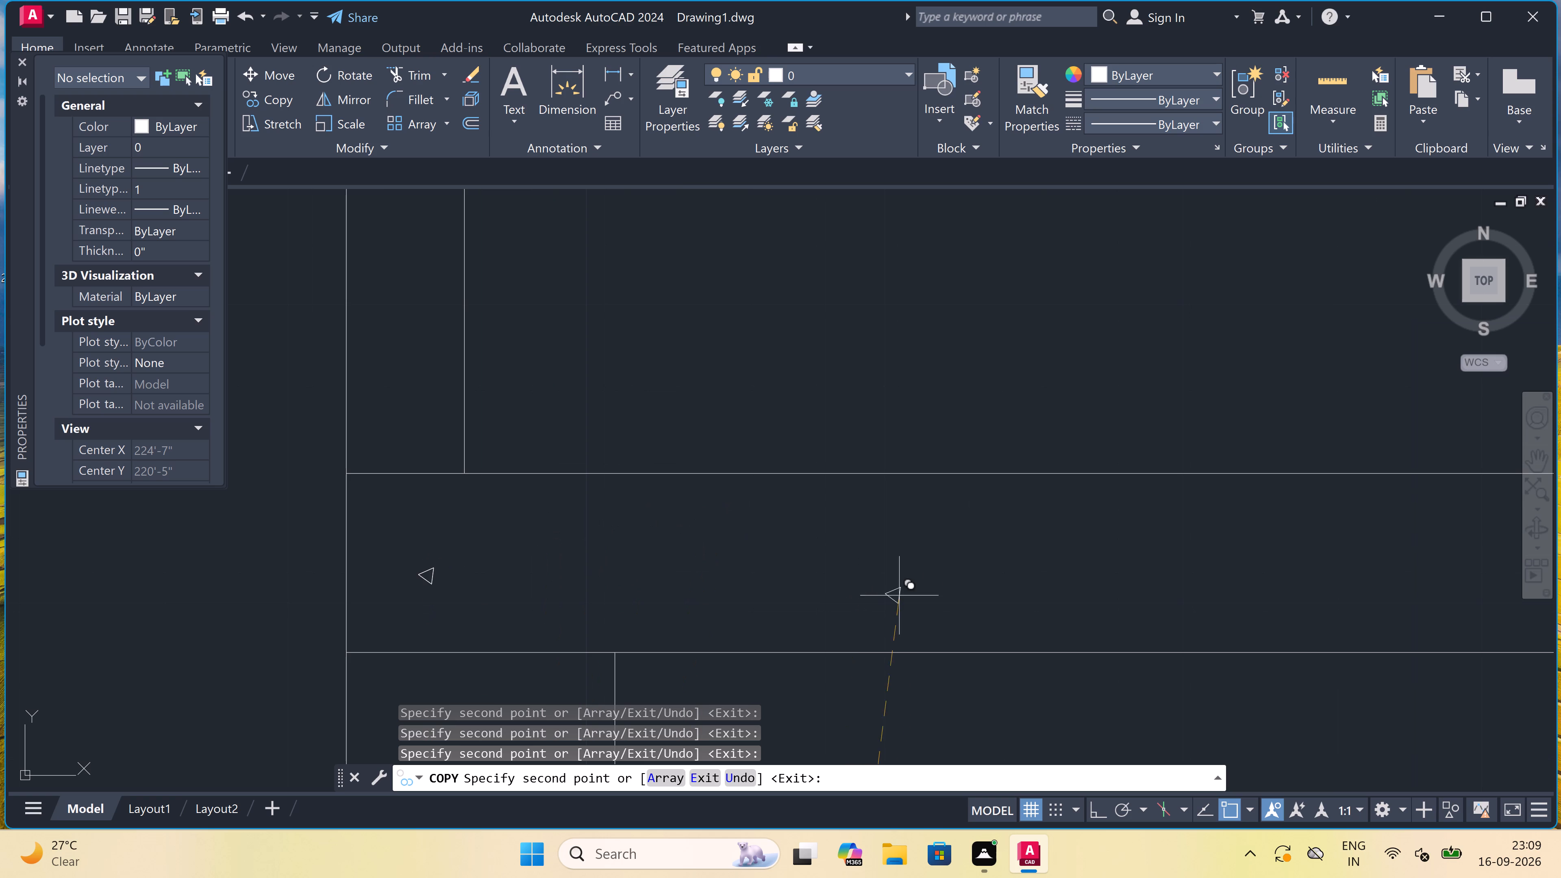
click(971, 584)
click(741, 531)
Fill the gaps between the triangles at the left end of the roof slab with three more copies.
click(568, 549)
click(685, 626)
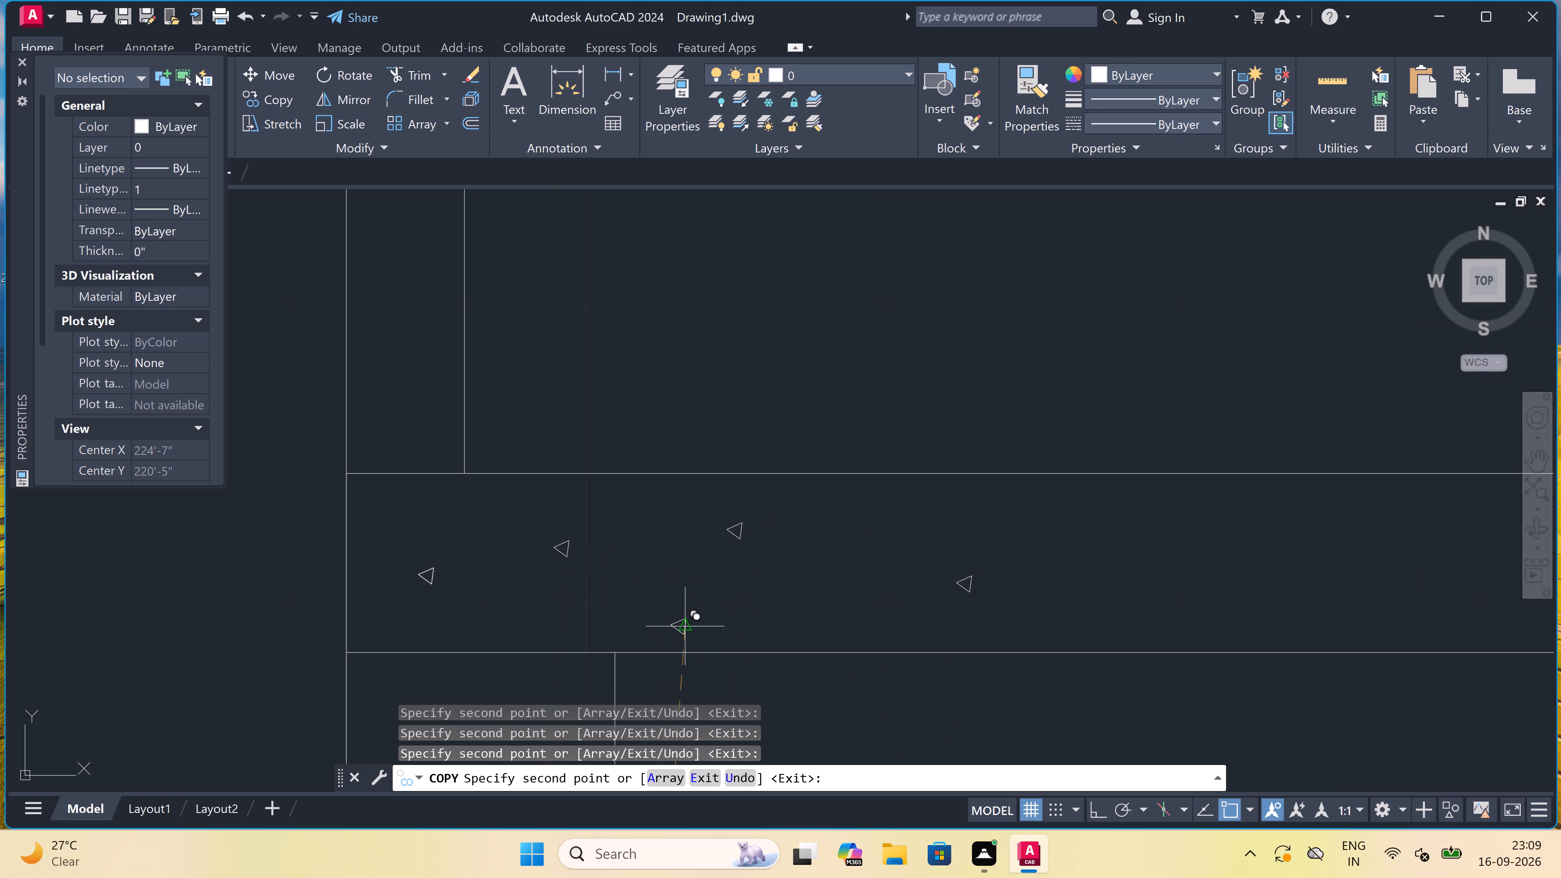
scroll(600, 592, down, 5)
scroll(625, 583, up, 4)
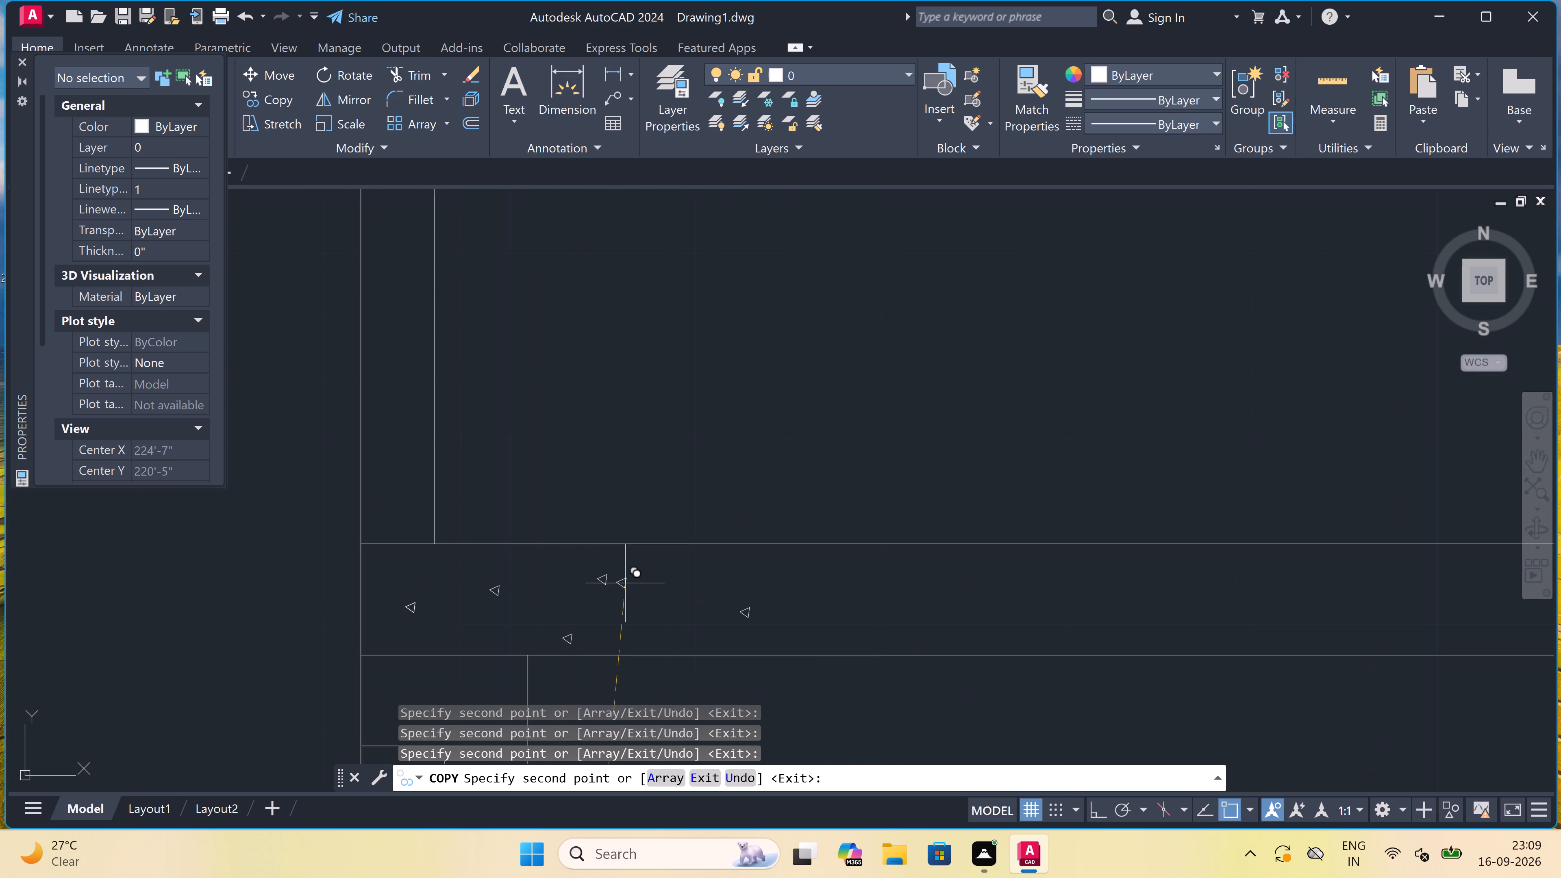
scroll(688, 617, up, 4)
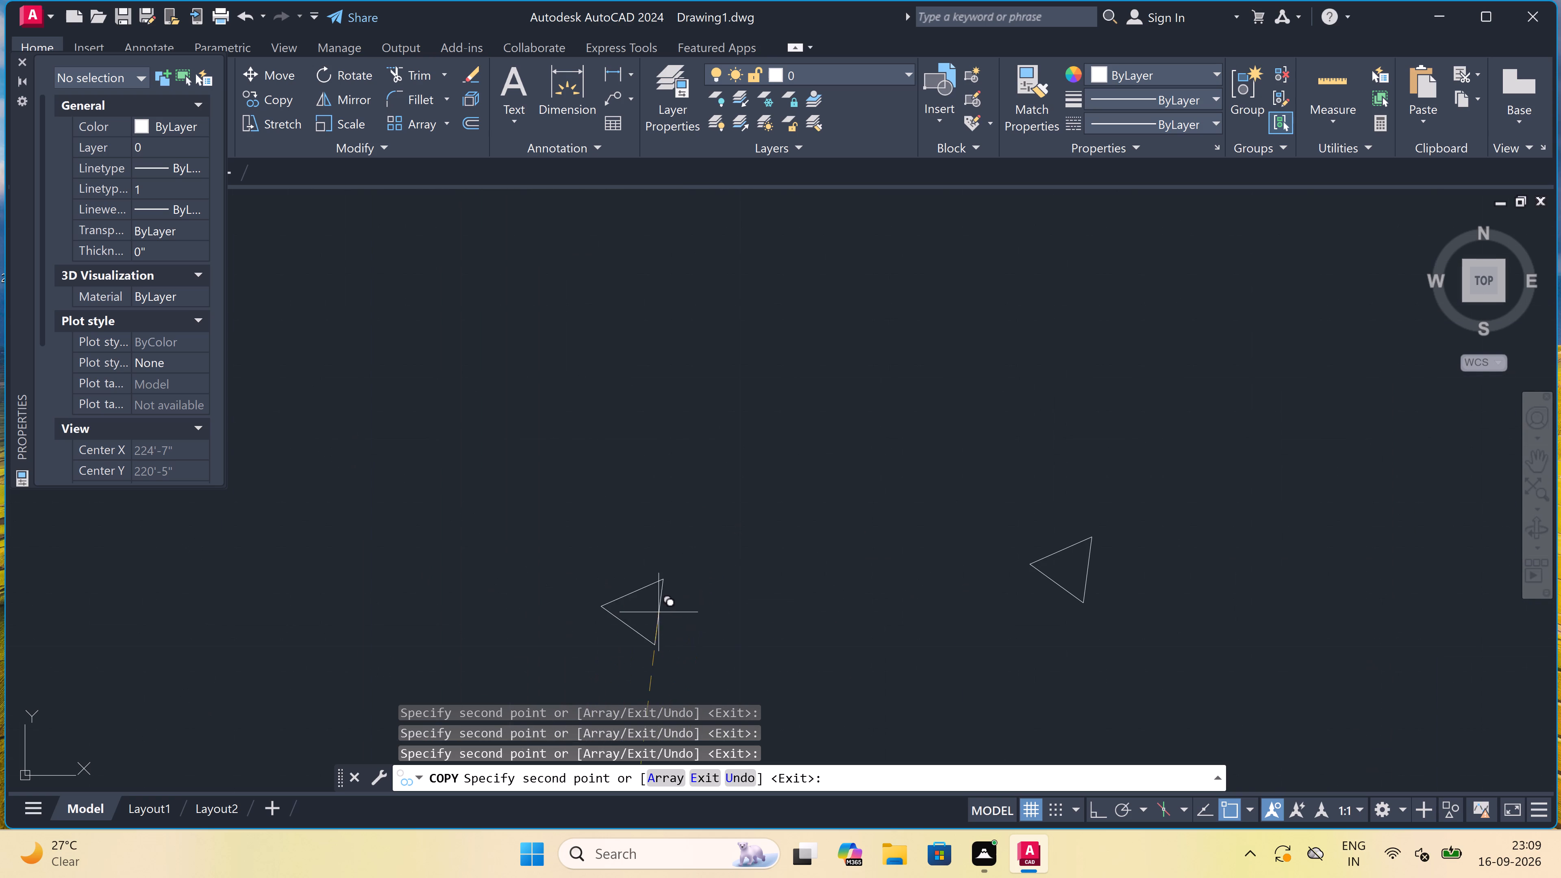
click(630, 598)
Continue the concrete marks rightward from the roof slab's left end with five scattered copies of the triangle.
scroll(599, 542, down, 6)
scroll(641, 528, down, 3)
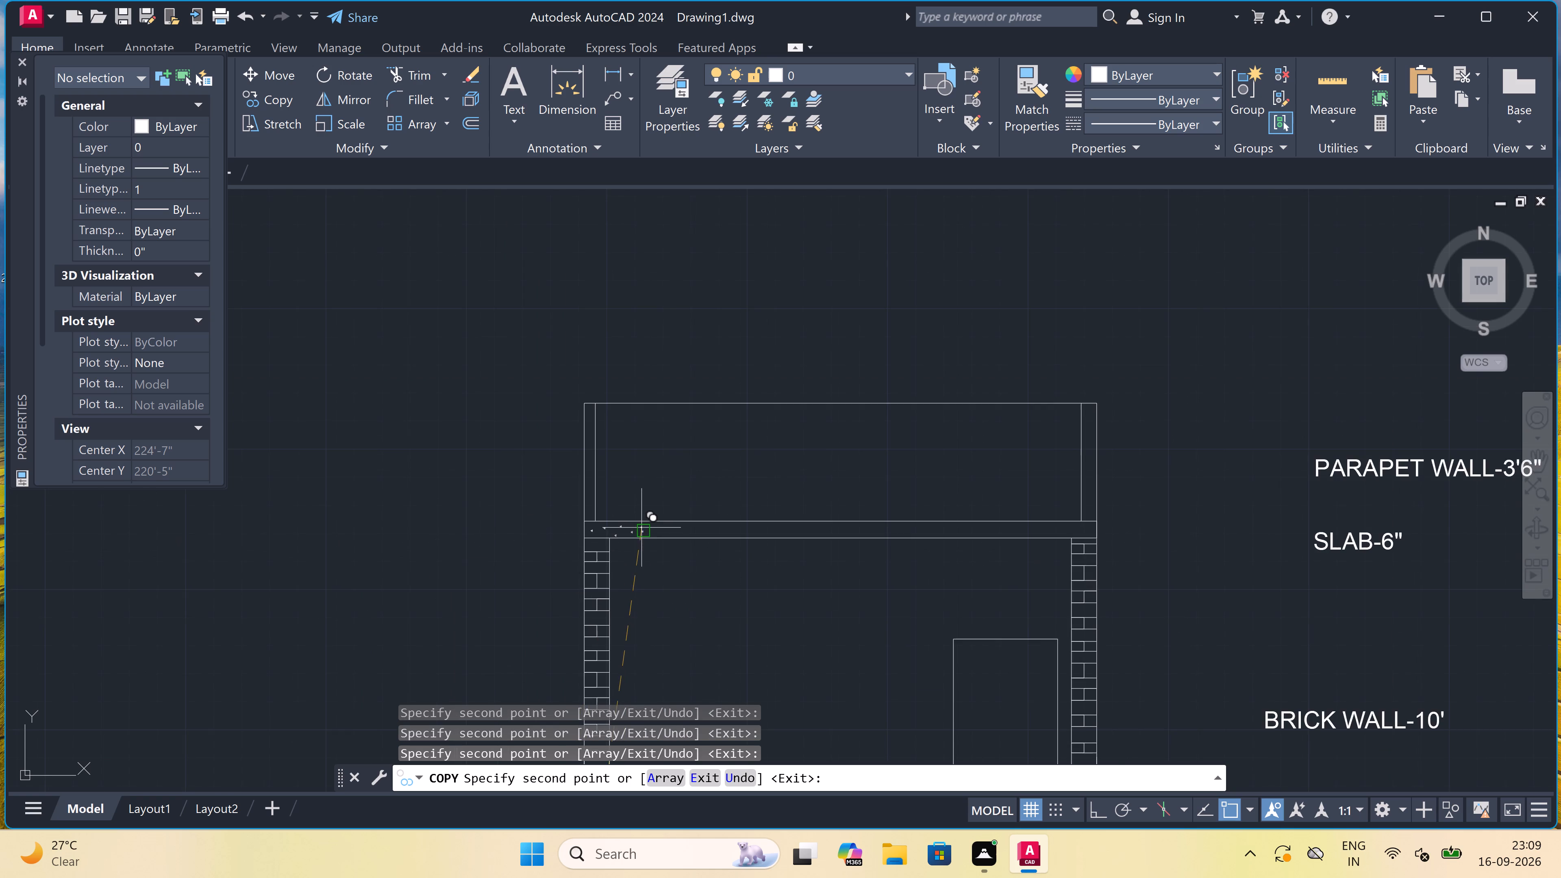
scroll(675, 533, up, 4)
scroll(579, 513, up, 3)
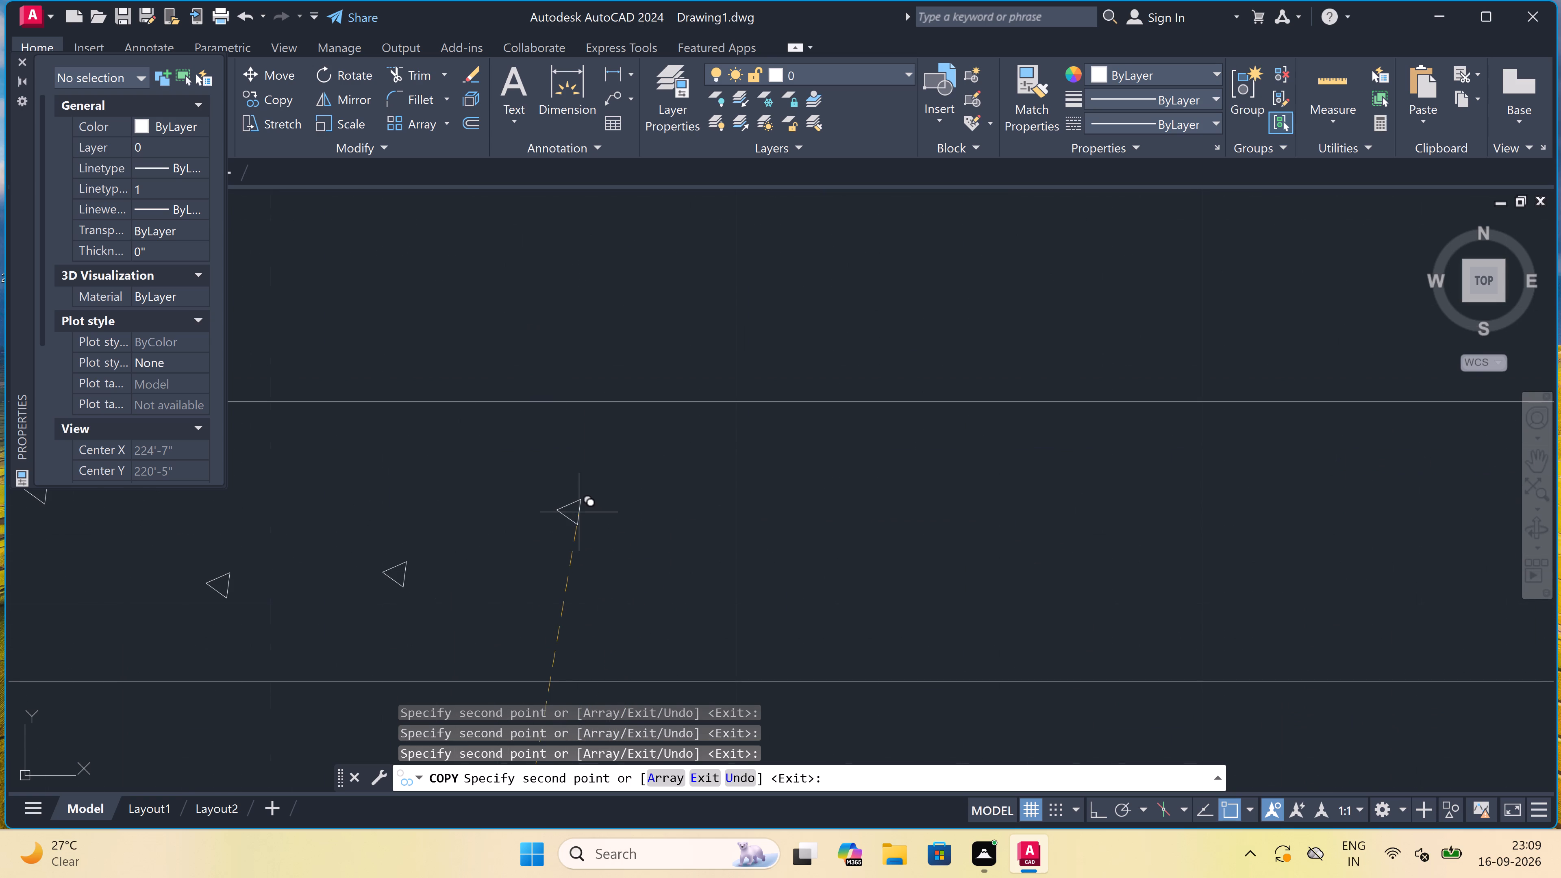
triple_click(594, 497)
click(1064, 498)
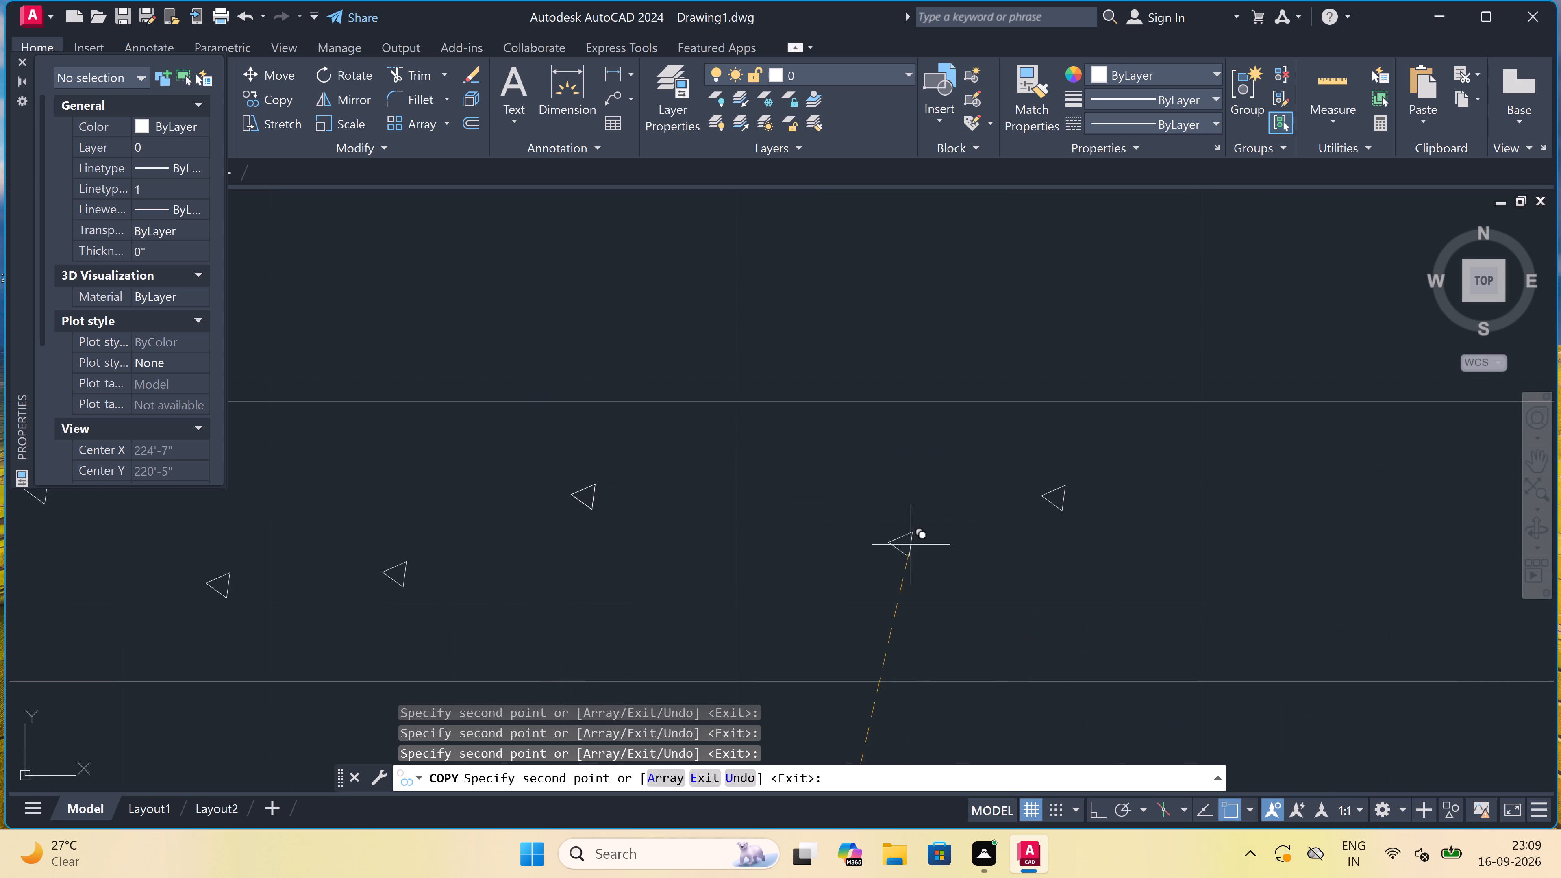
click(763, 598)
scroll(546, 568, down, 5)
scroll(583, 574, up, 4)
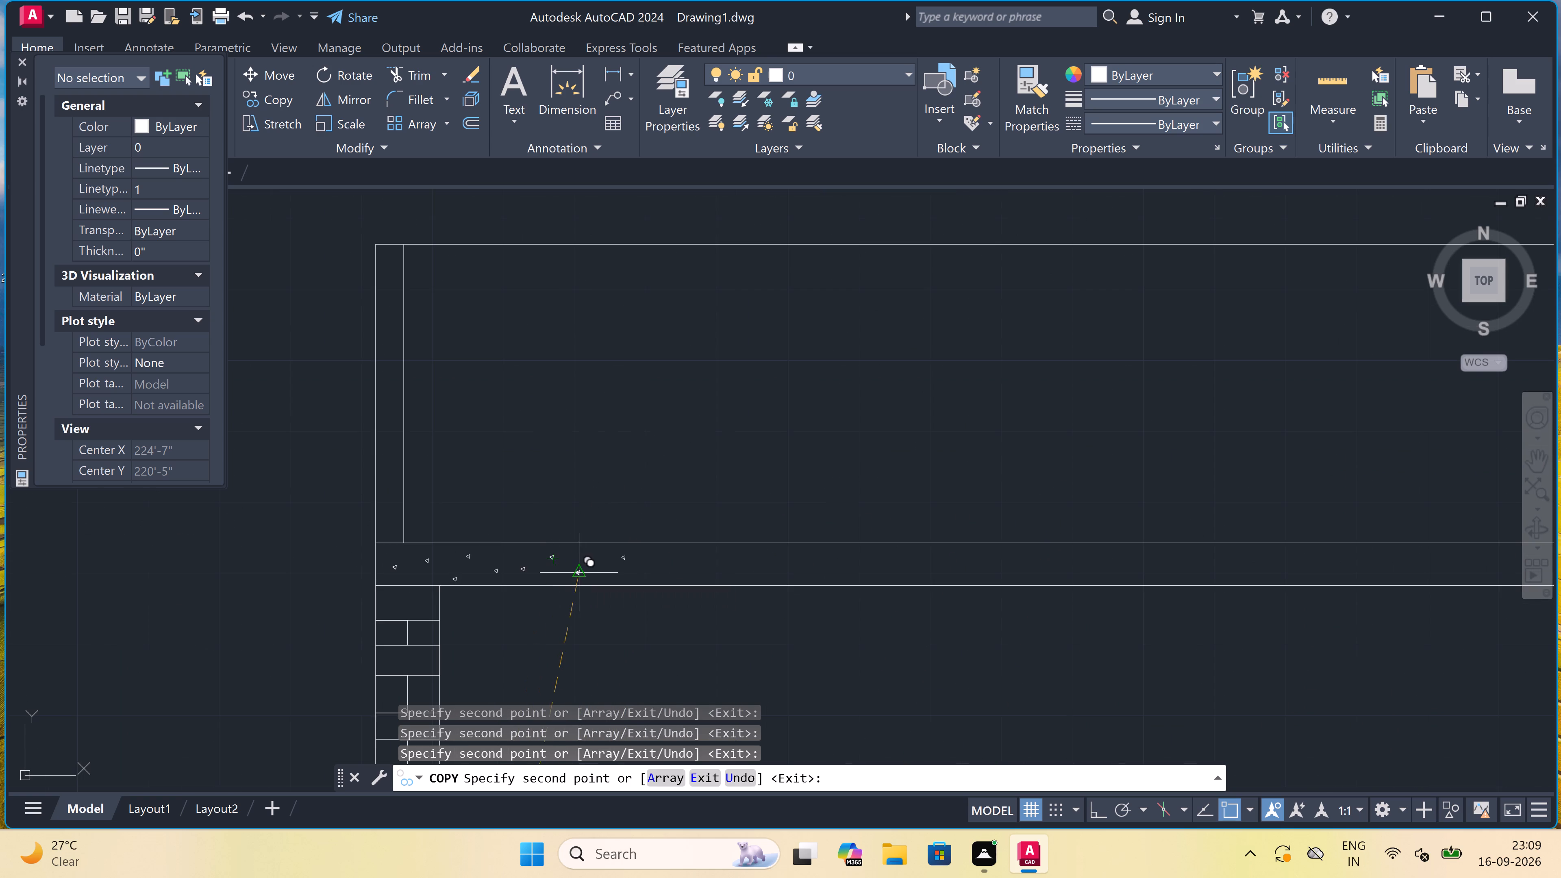
click(766, 582)
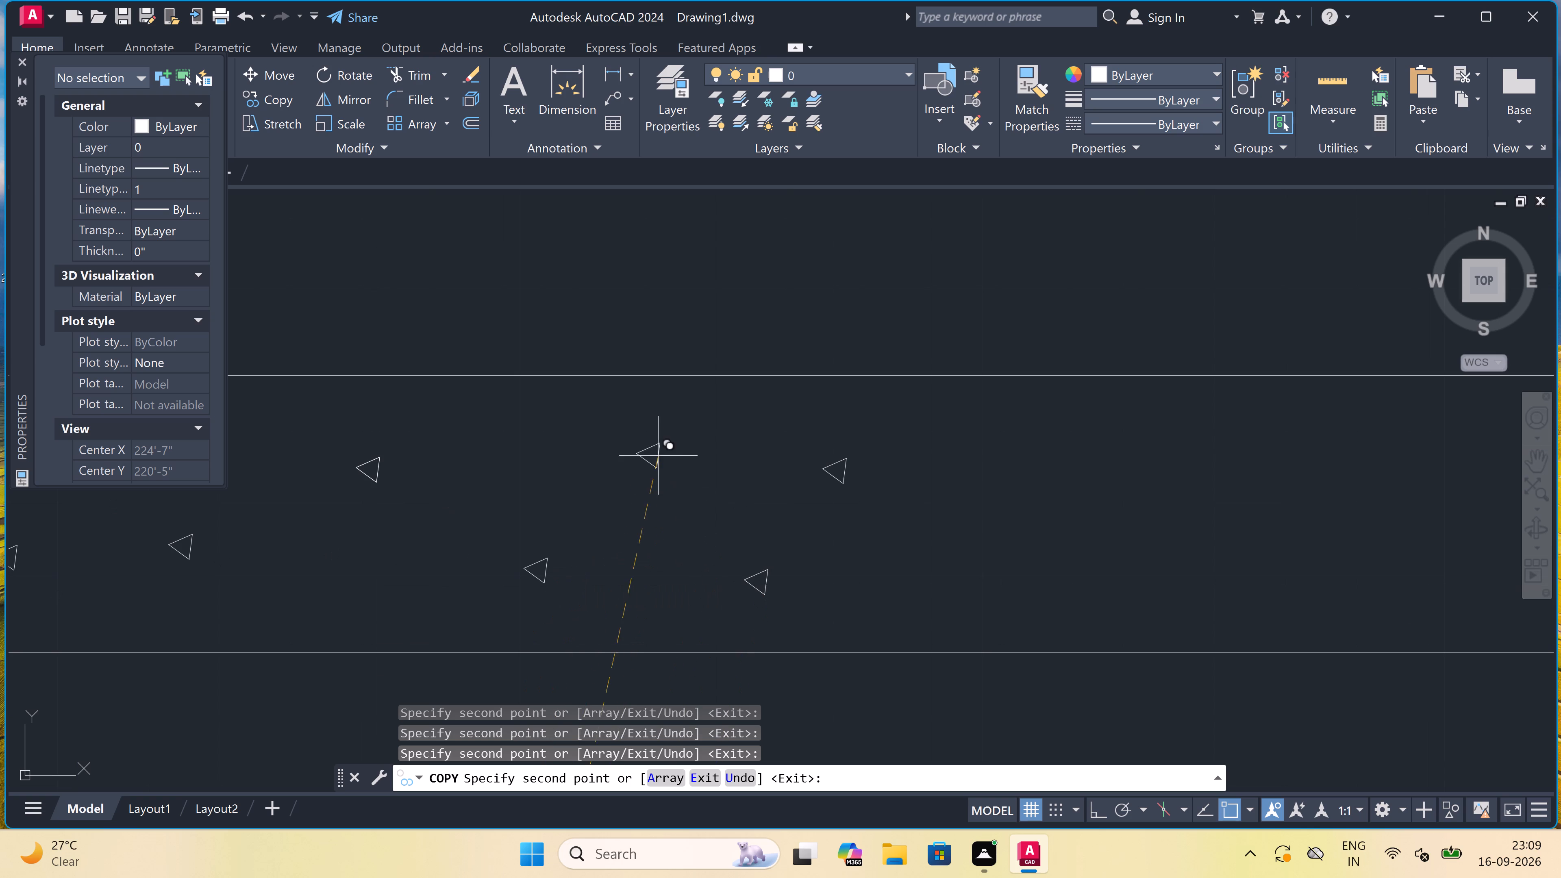
click(627, 413)
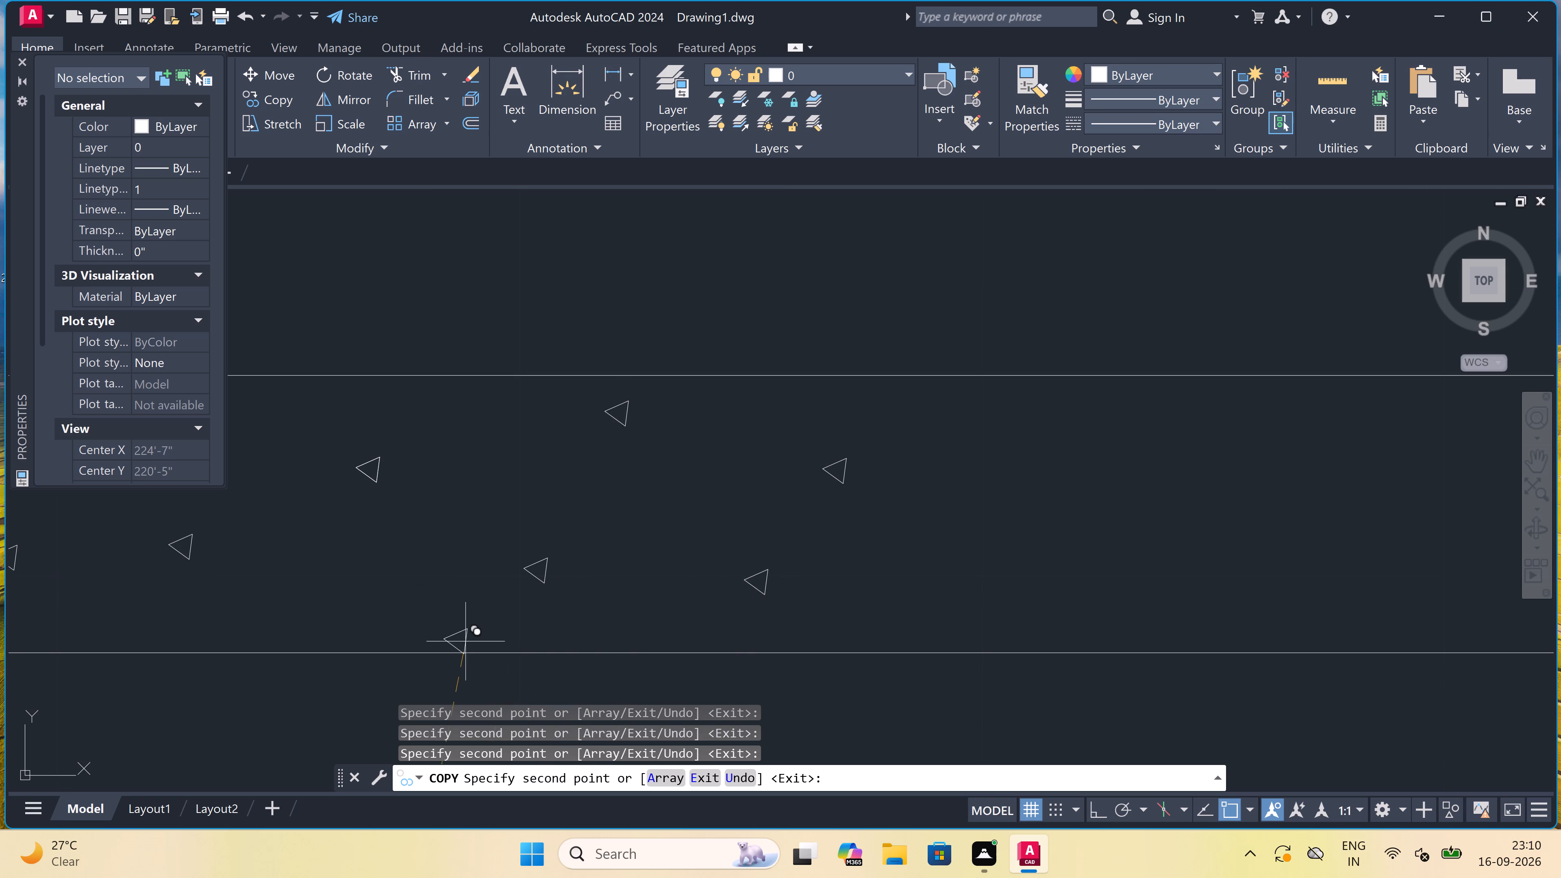
Scatter six copies of the triangle in the next empty stretch of the roof slab, alternating near its upper and lower edges.
scroll(526, 315, down, 6)
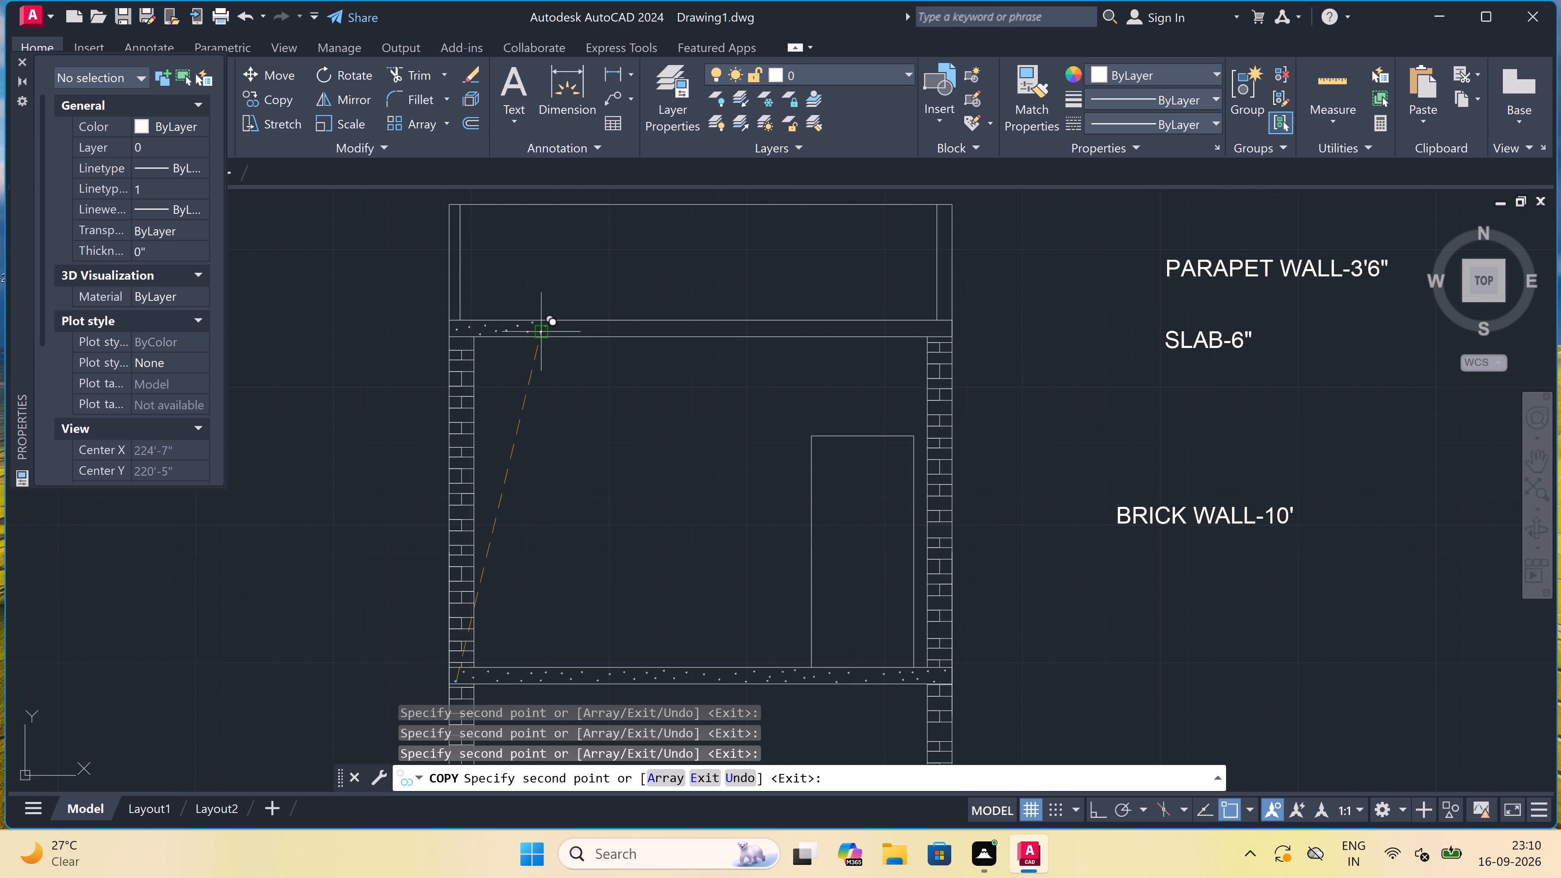
scroll(575, 320, up, 3)
scroll(536, 352, up, 2)
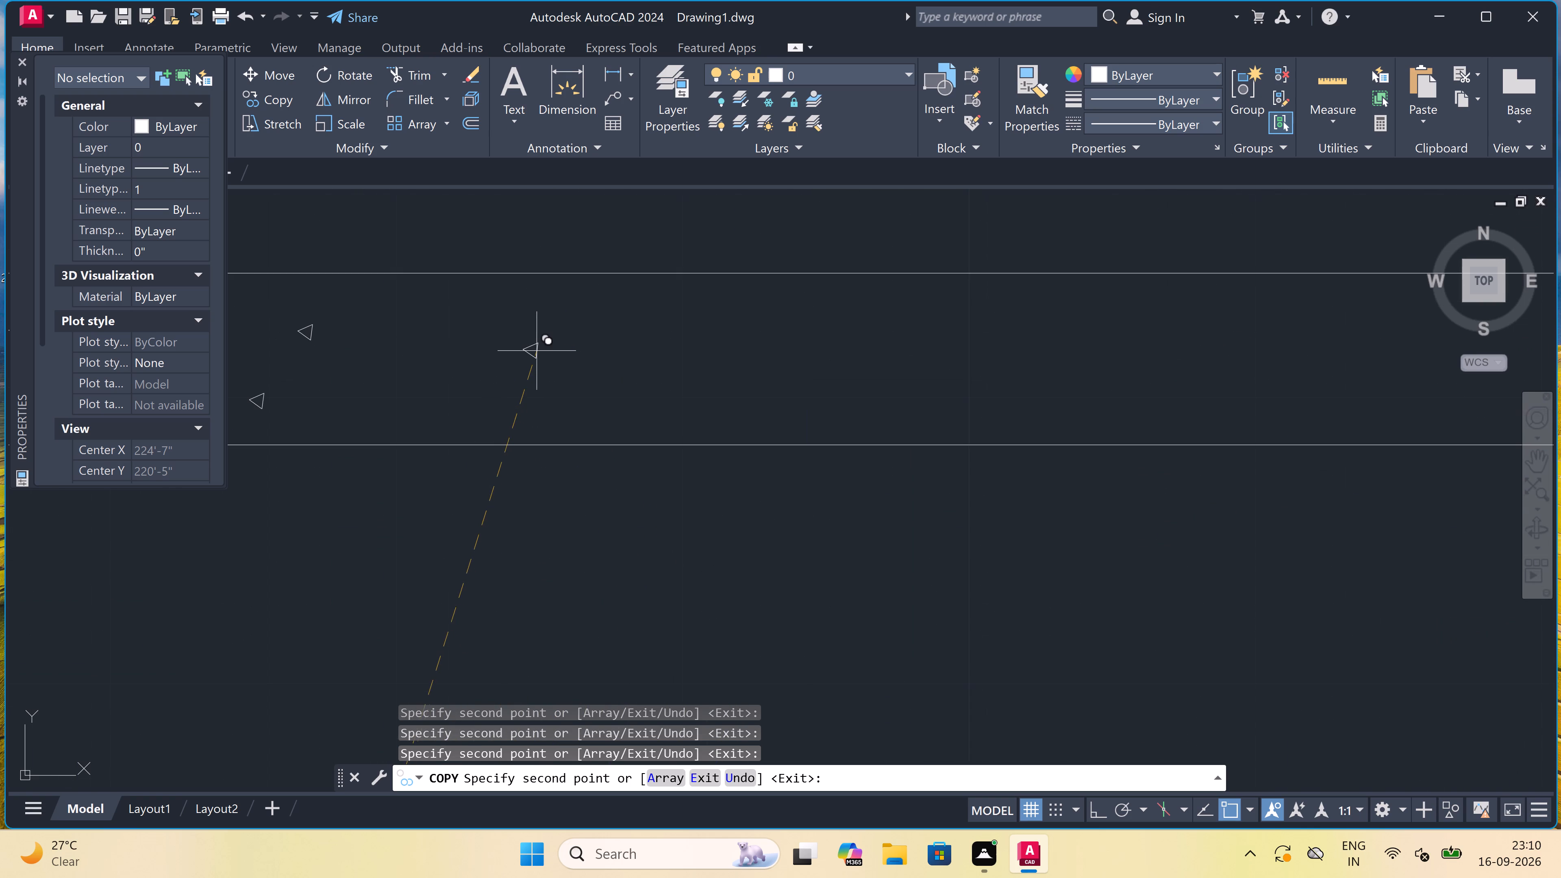
drag(488, 320, 506, 322)
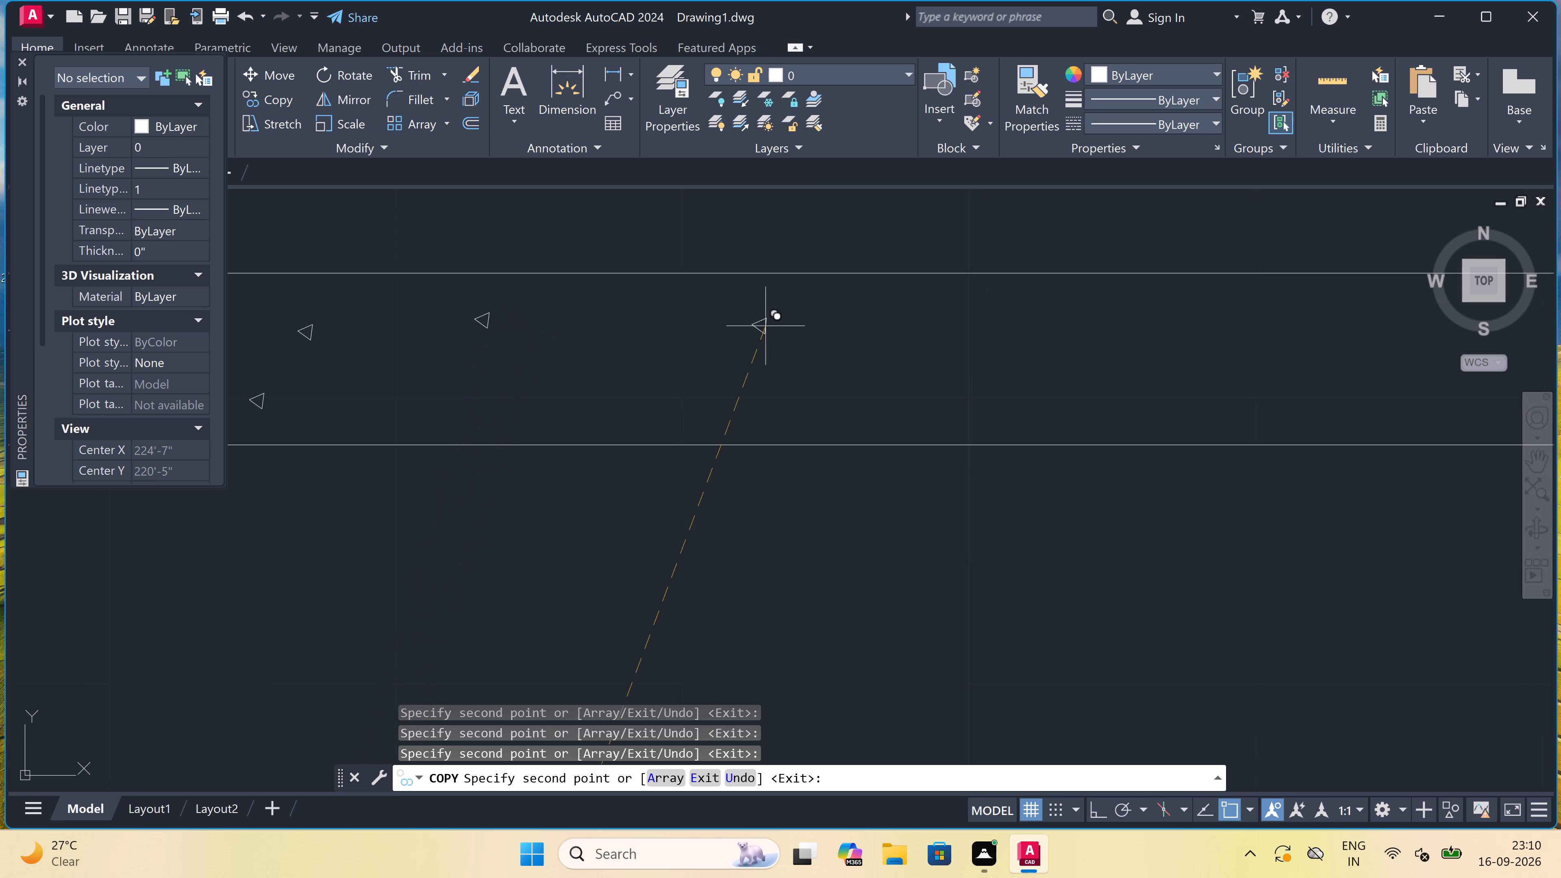
click(949, 331)
click(728, 328)
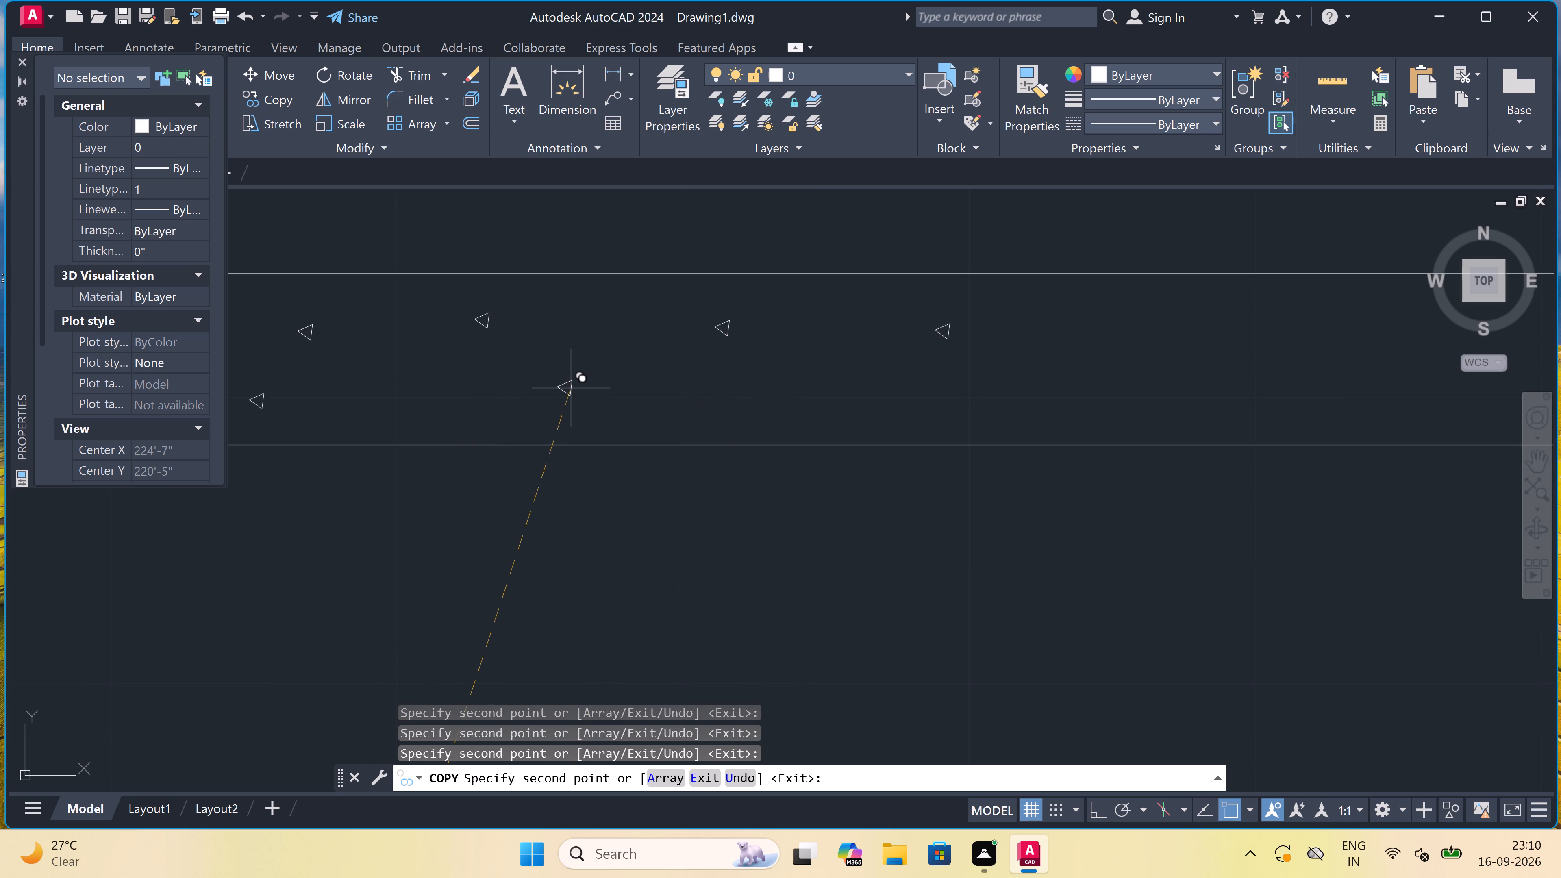
click(580, 402)
click(446, 421)
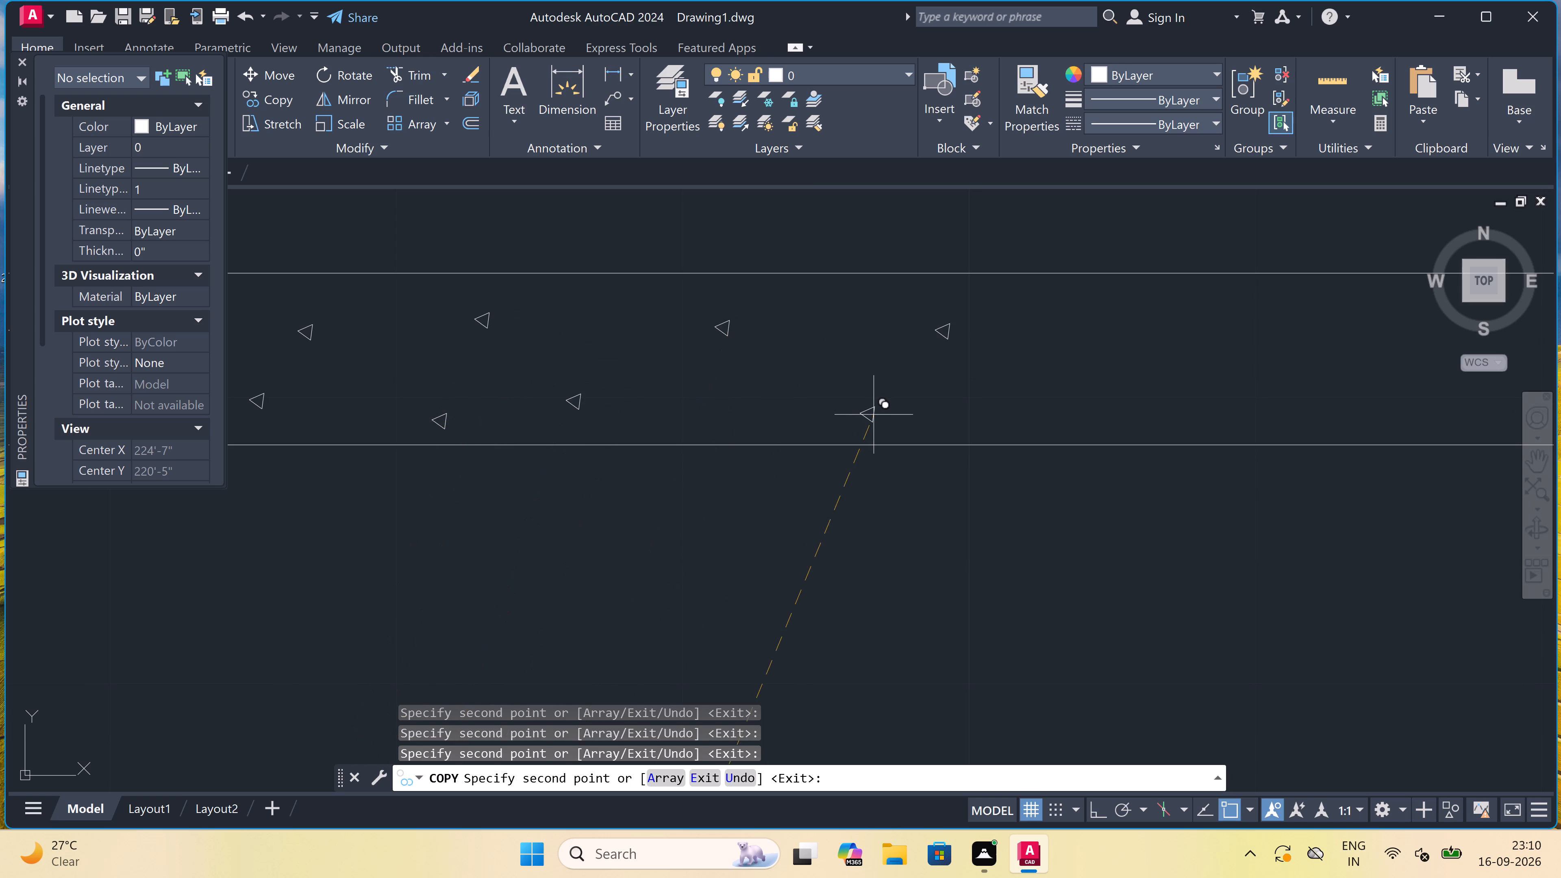
click(846, 409)
Extend the concrete marks to about the middle of the roof slab with six scattered copies of the triangle.
scroll(357, 430, down, 5)
scroll(411, 413, up, 4)
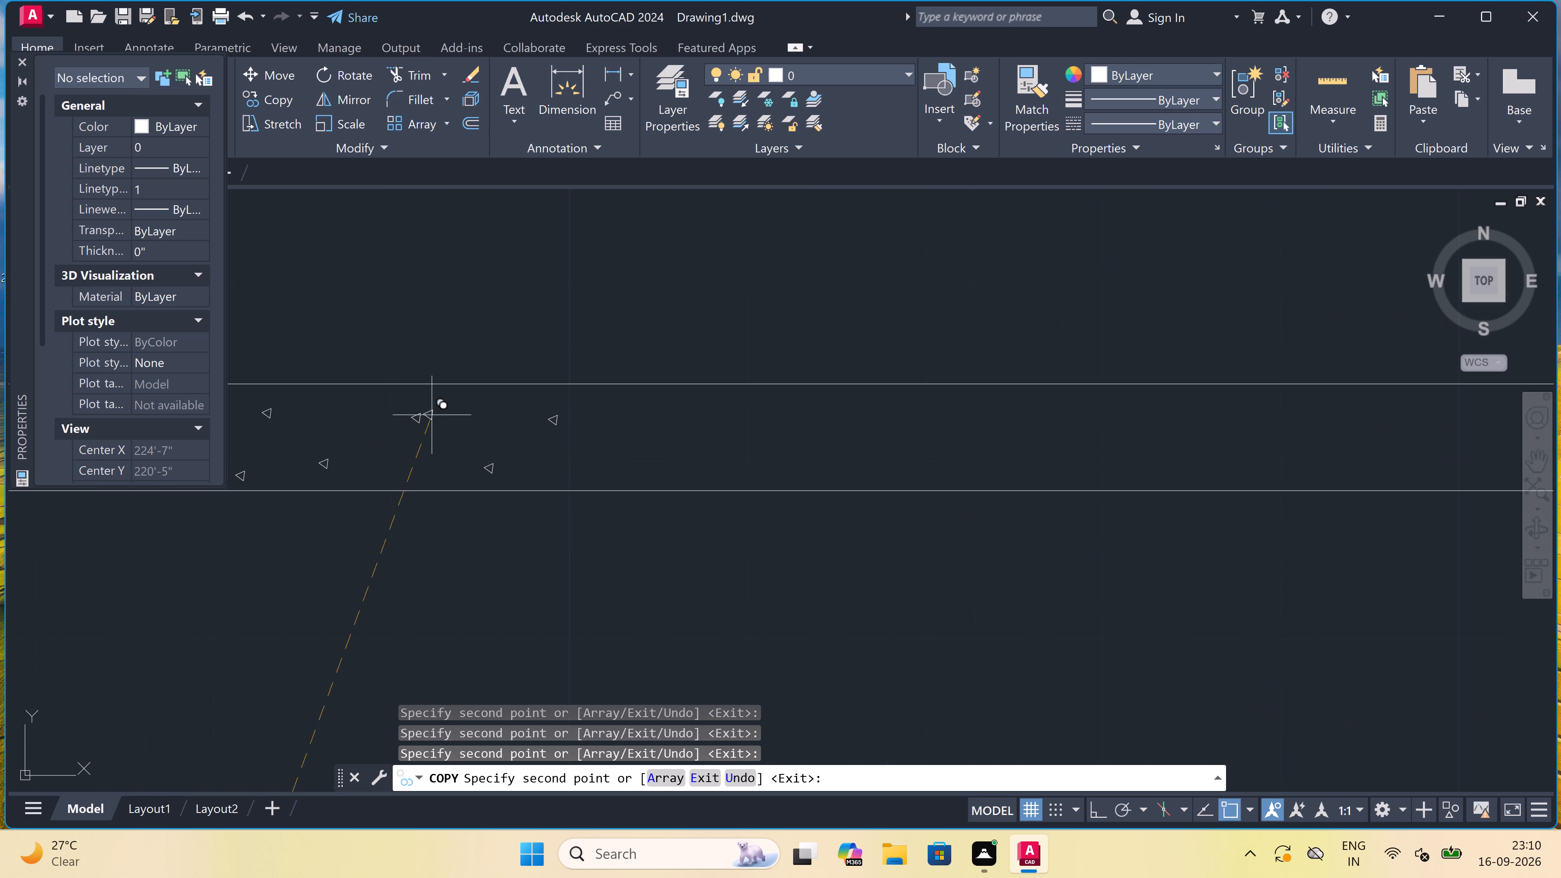
scroll(567, 415, down, 4)
scroll(587, 416, up, 5)
drag(568, 415, 578, 420)
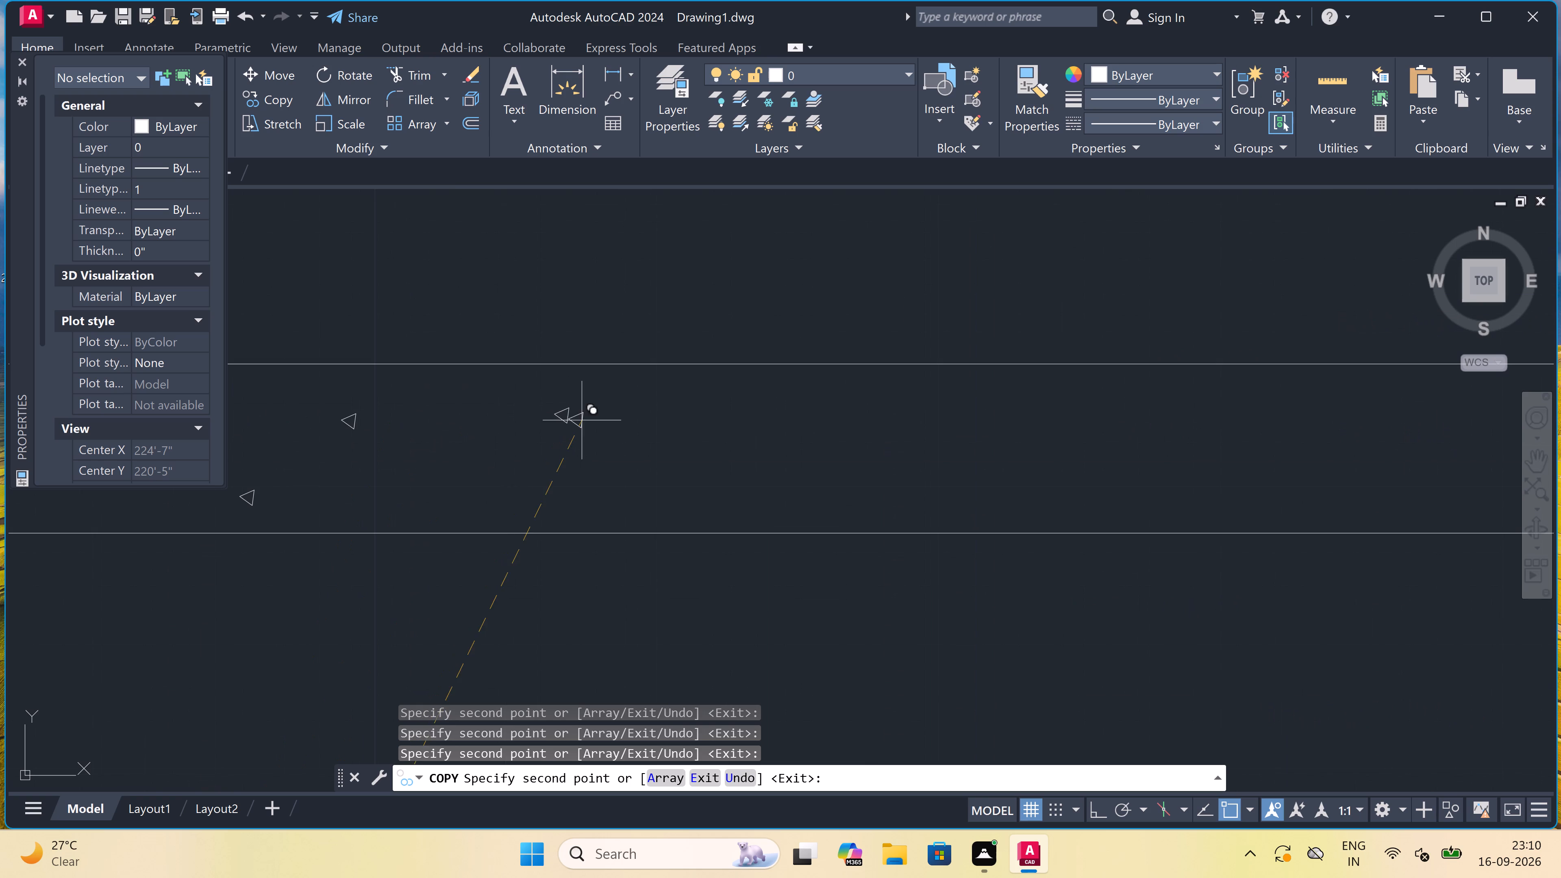
click(870, 414)
click(1170, 394)
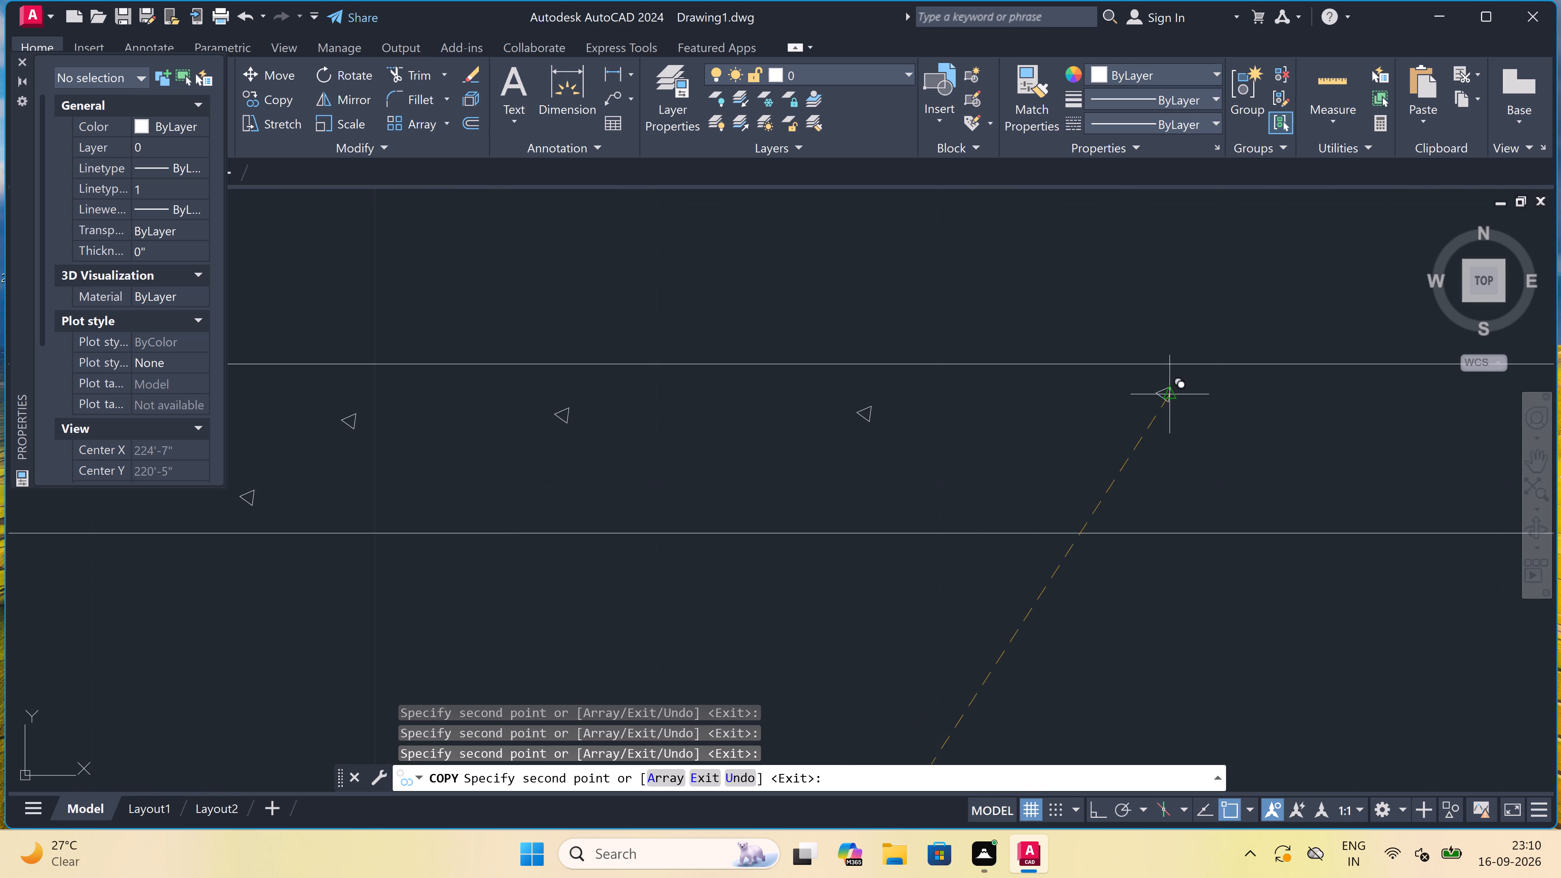
click(1008, 465)
click(698, 502)
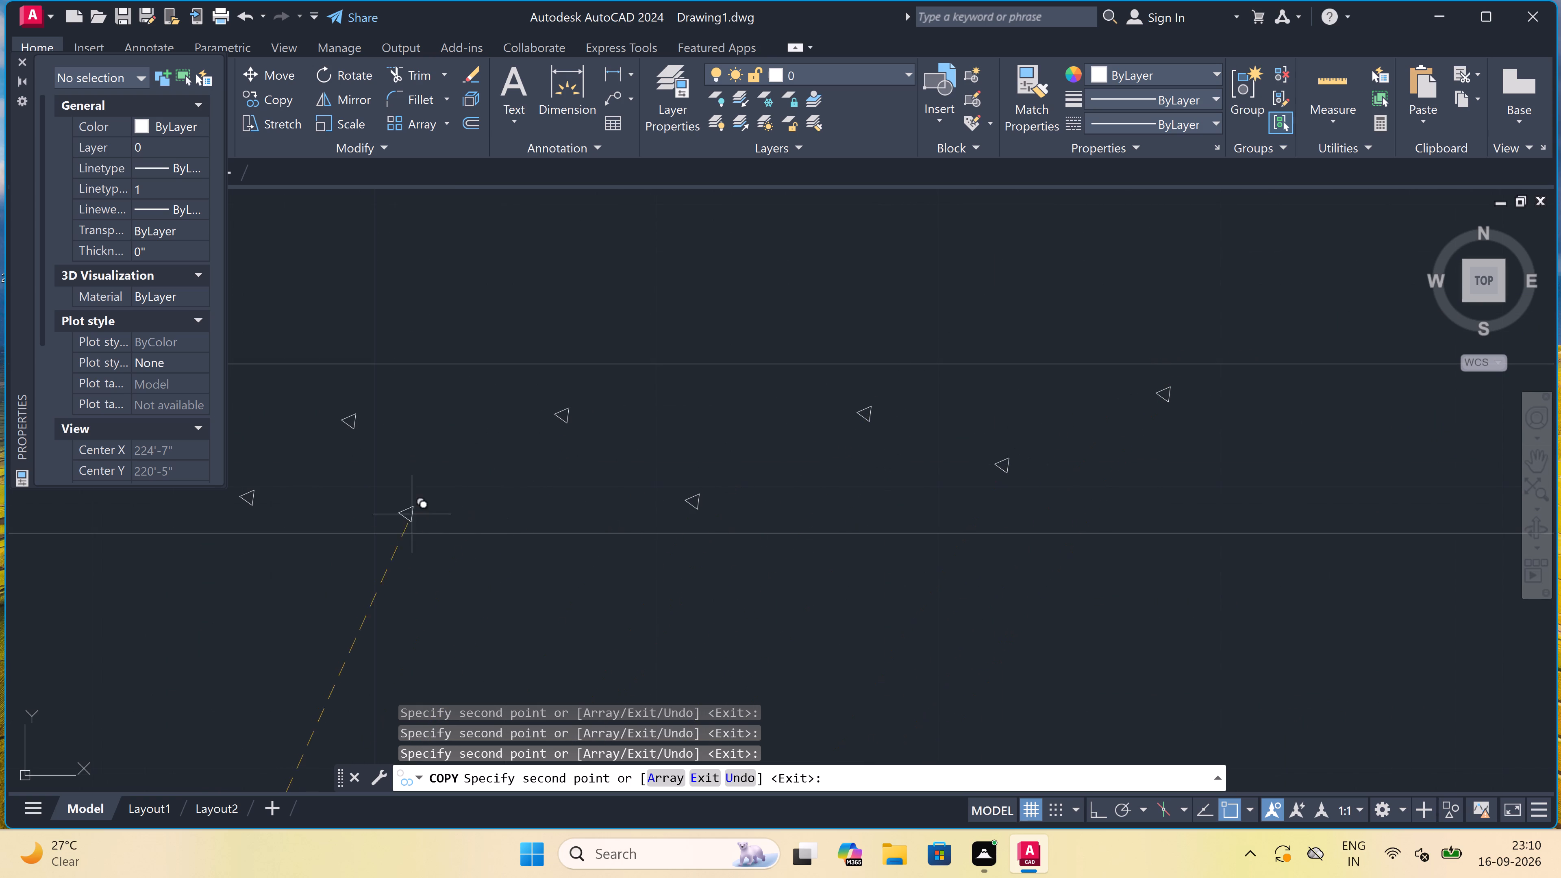
click(442, 498)
Add two triangle copies in the sparse gaps left of the roof slab's middle and four more just past it.
scroll(437, 487, down, 4)
scroll(455, 478, up, 4)
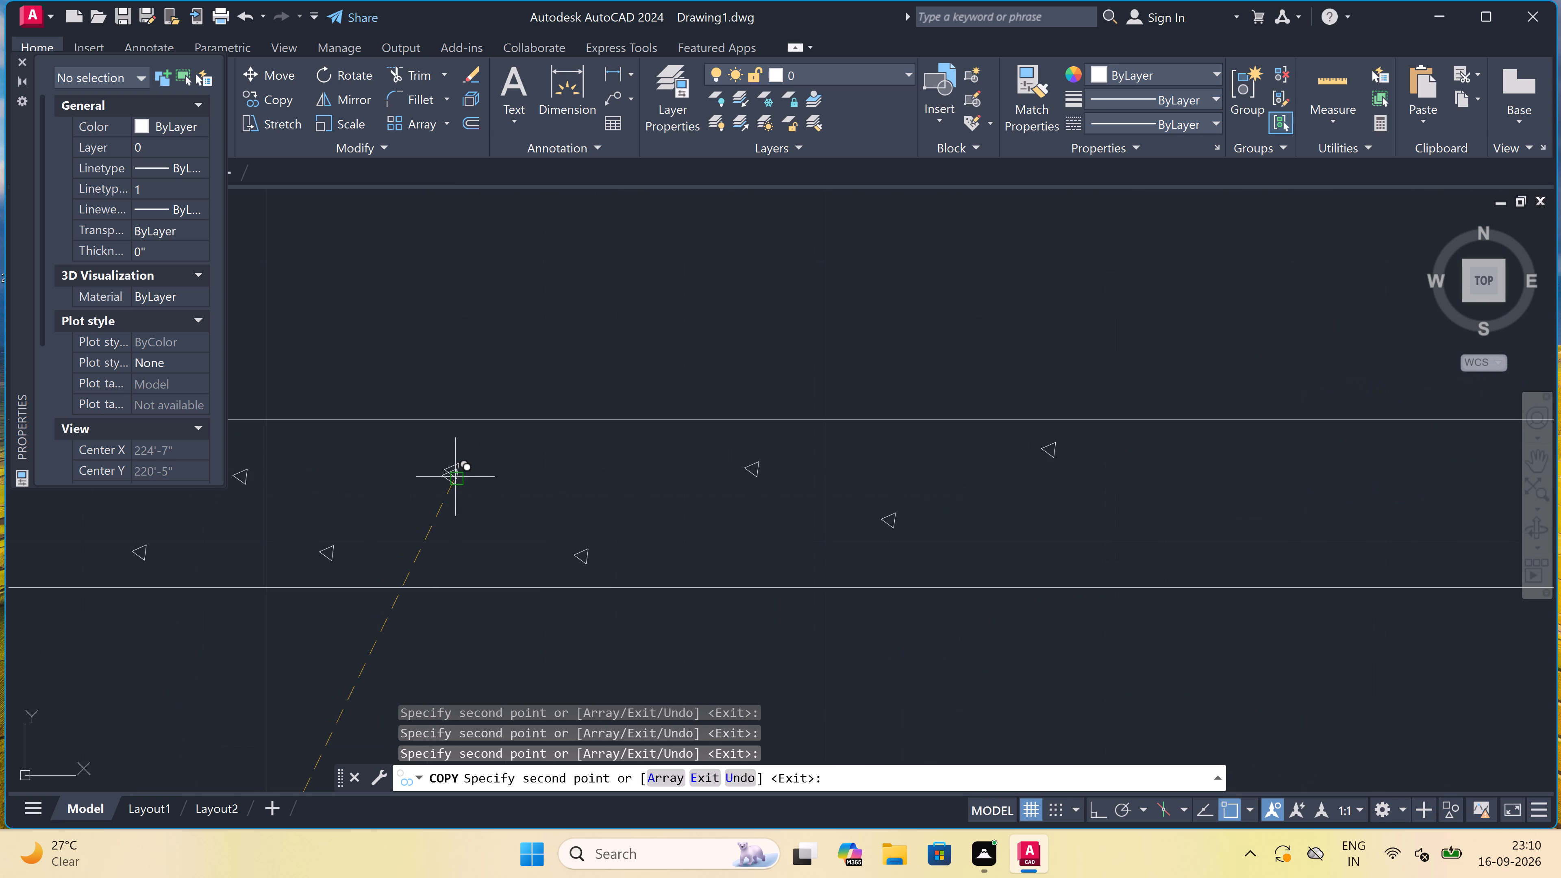
click(571, 454)
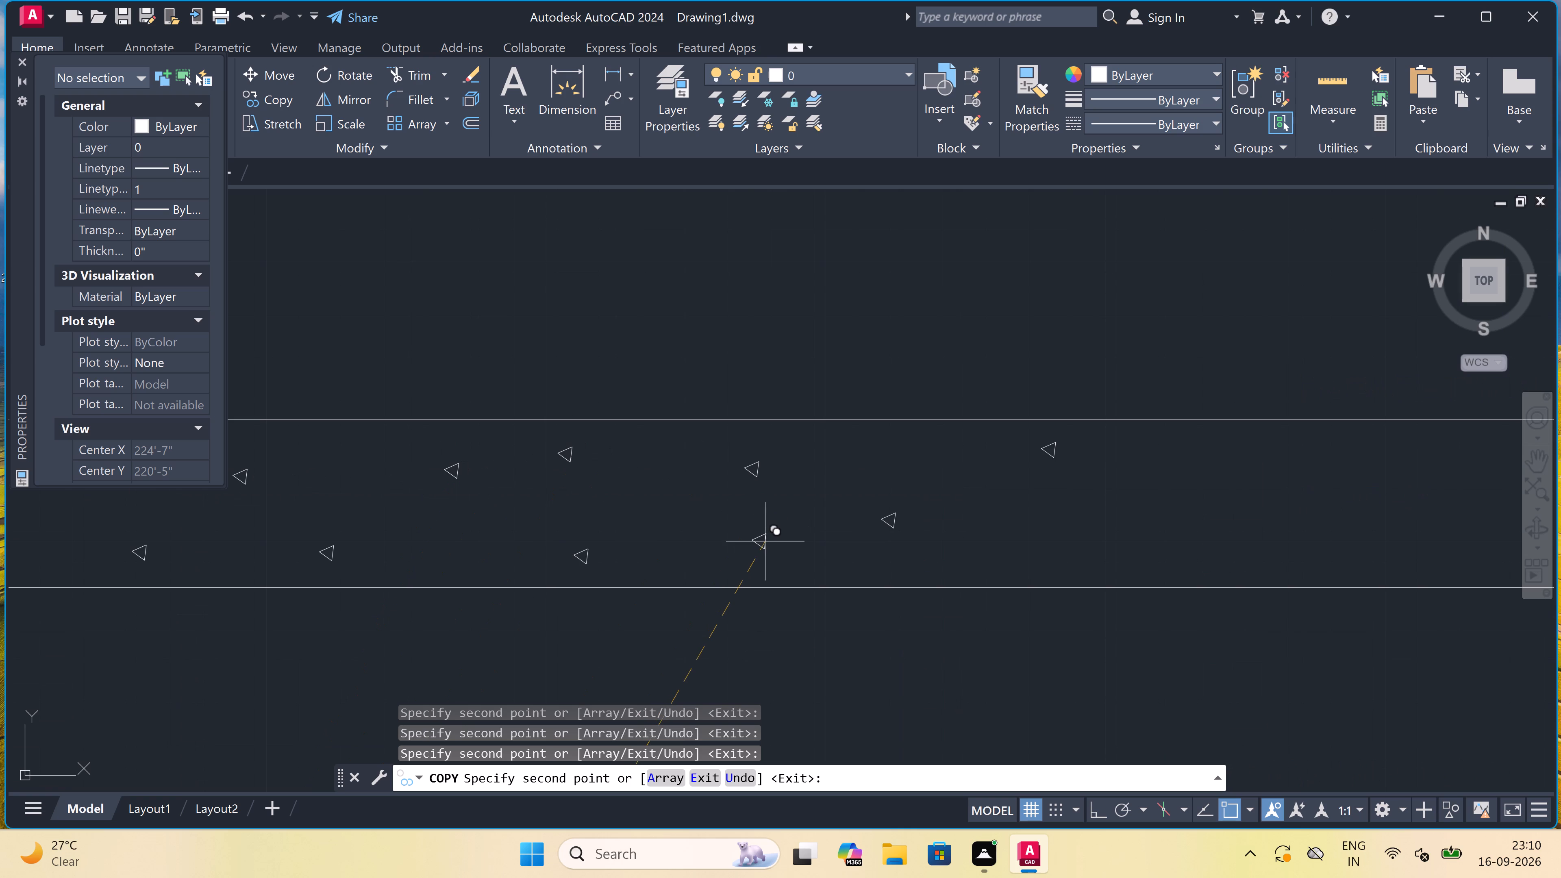
click(757, 549)
scroll(488, 506, down, 4)
scroll(631, 515, up, 1)
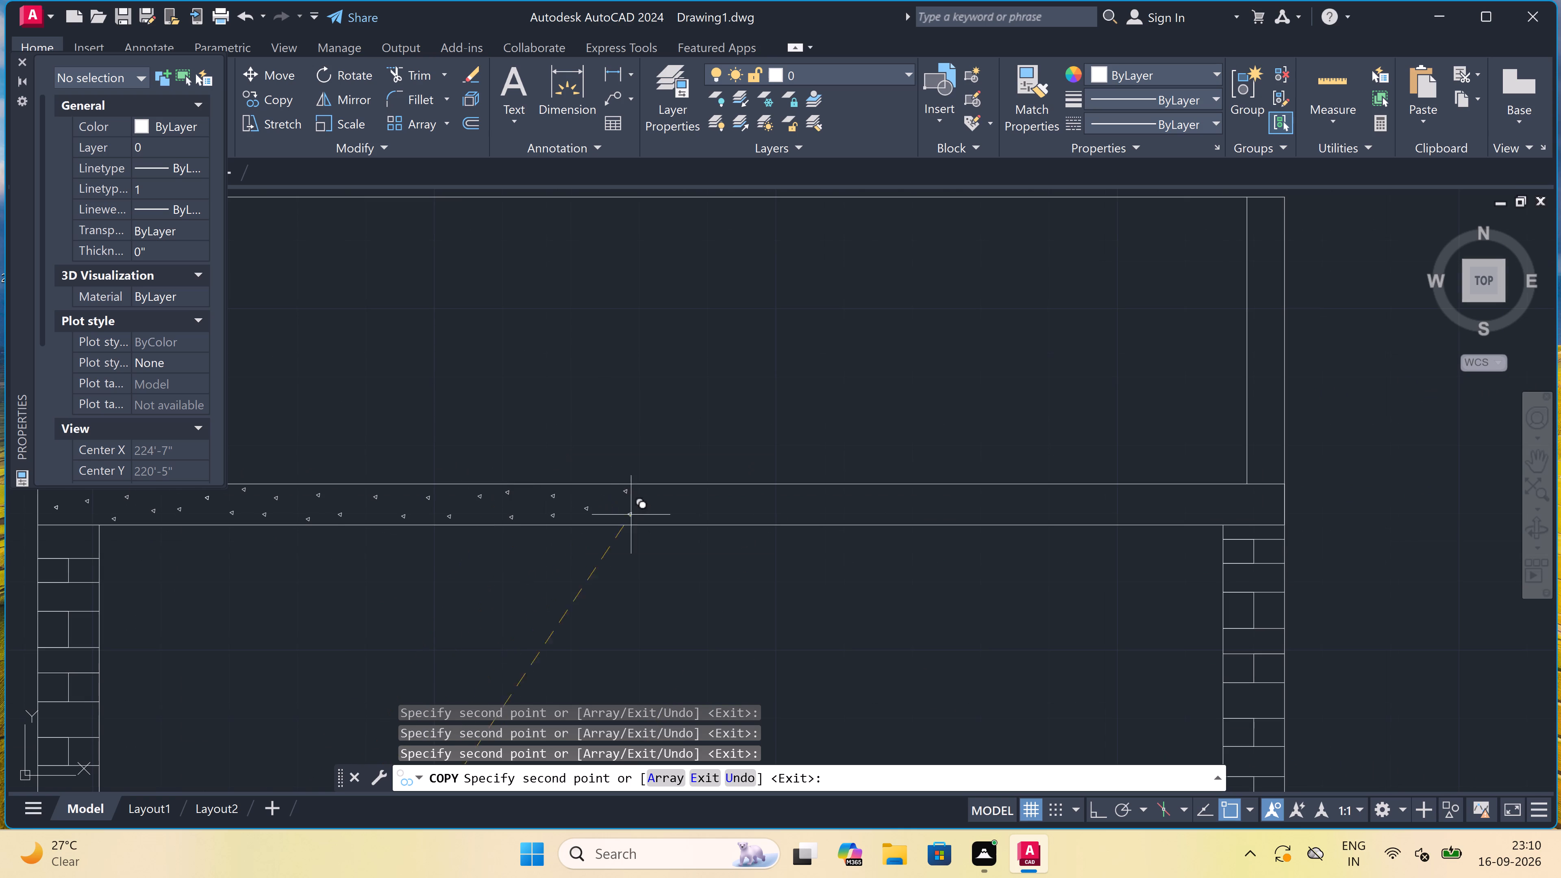
scroll(631, 515, up, 2)
double_click(631, 513)
click(926, 486)
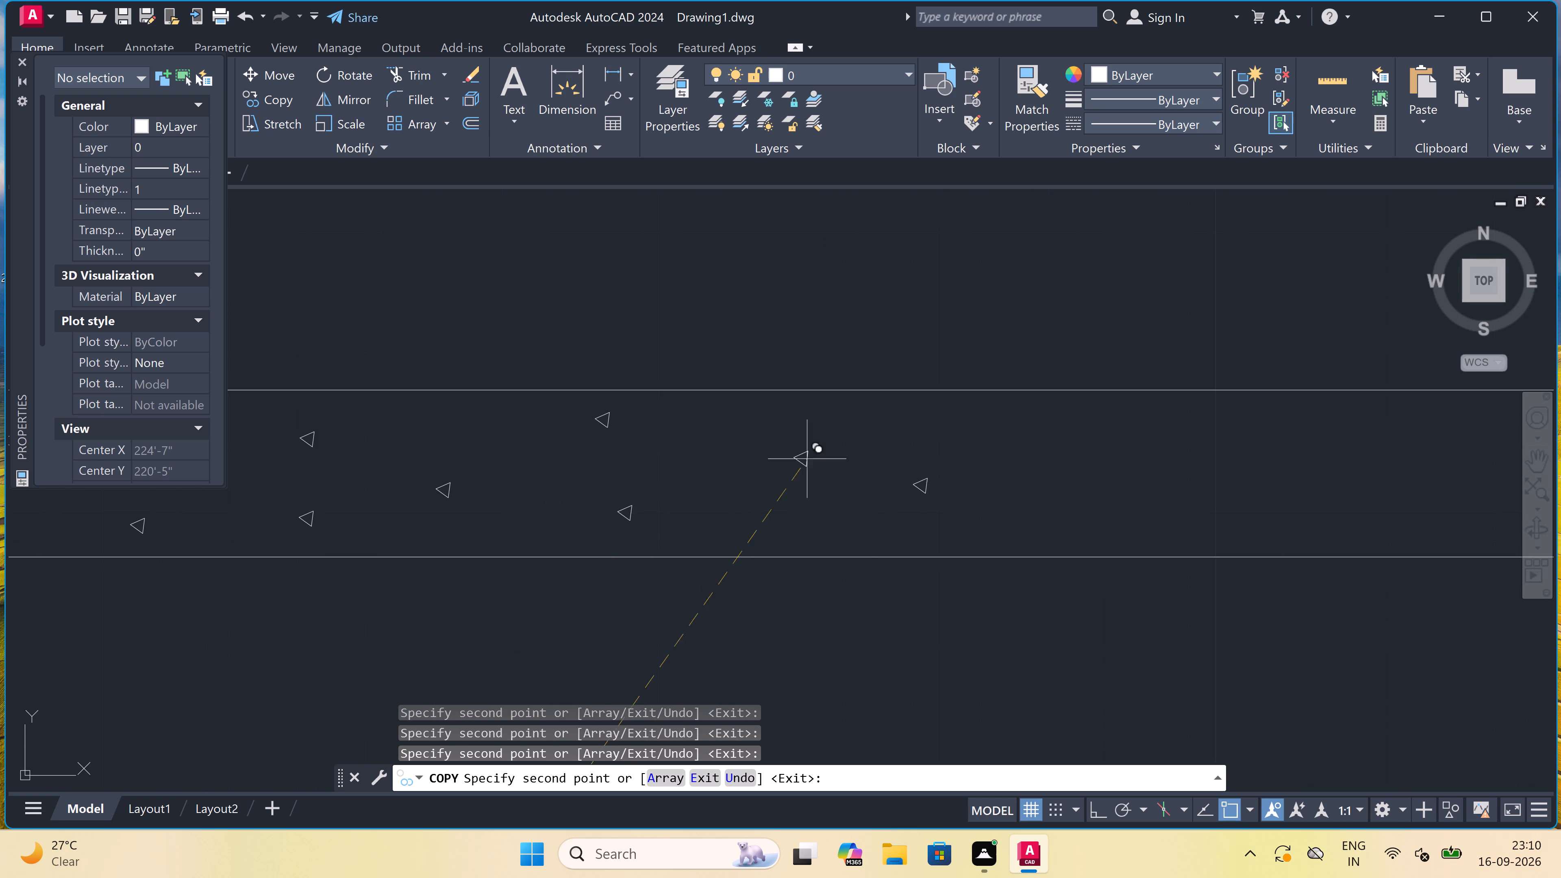
click(756, 450)
click(759, 506)
Scatter seven copies of the triangle in the roof slab's right half, stopping short of the part above the upper door.
scroll(621, 461, down, 4)
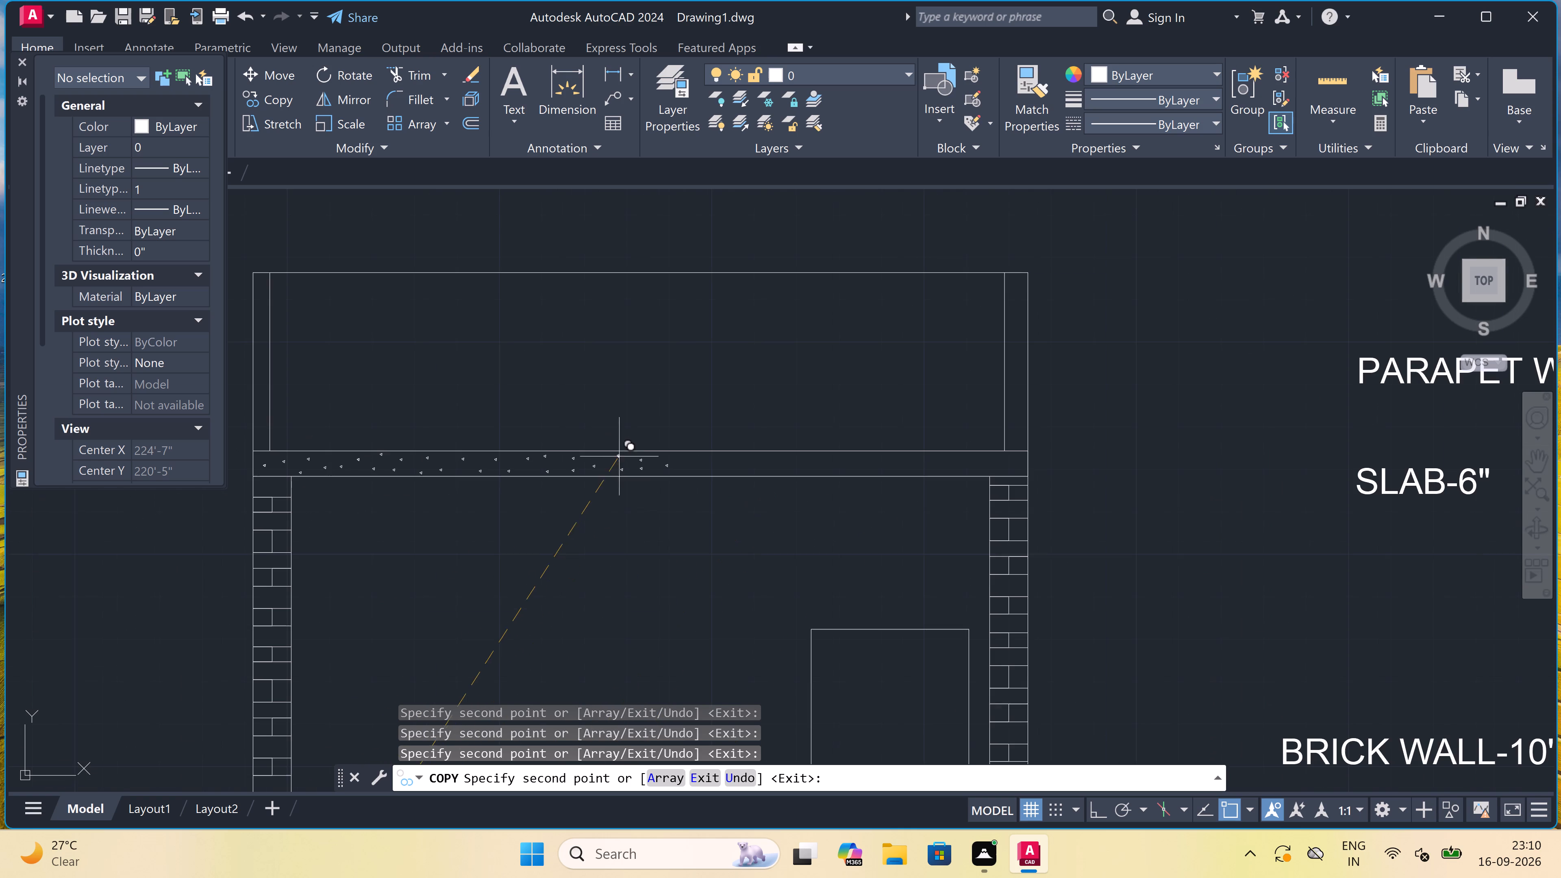
scroll(715, 465, up, 3)
click(643, 446)
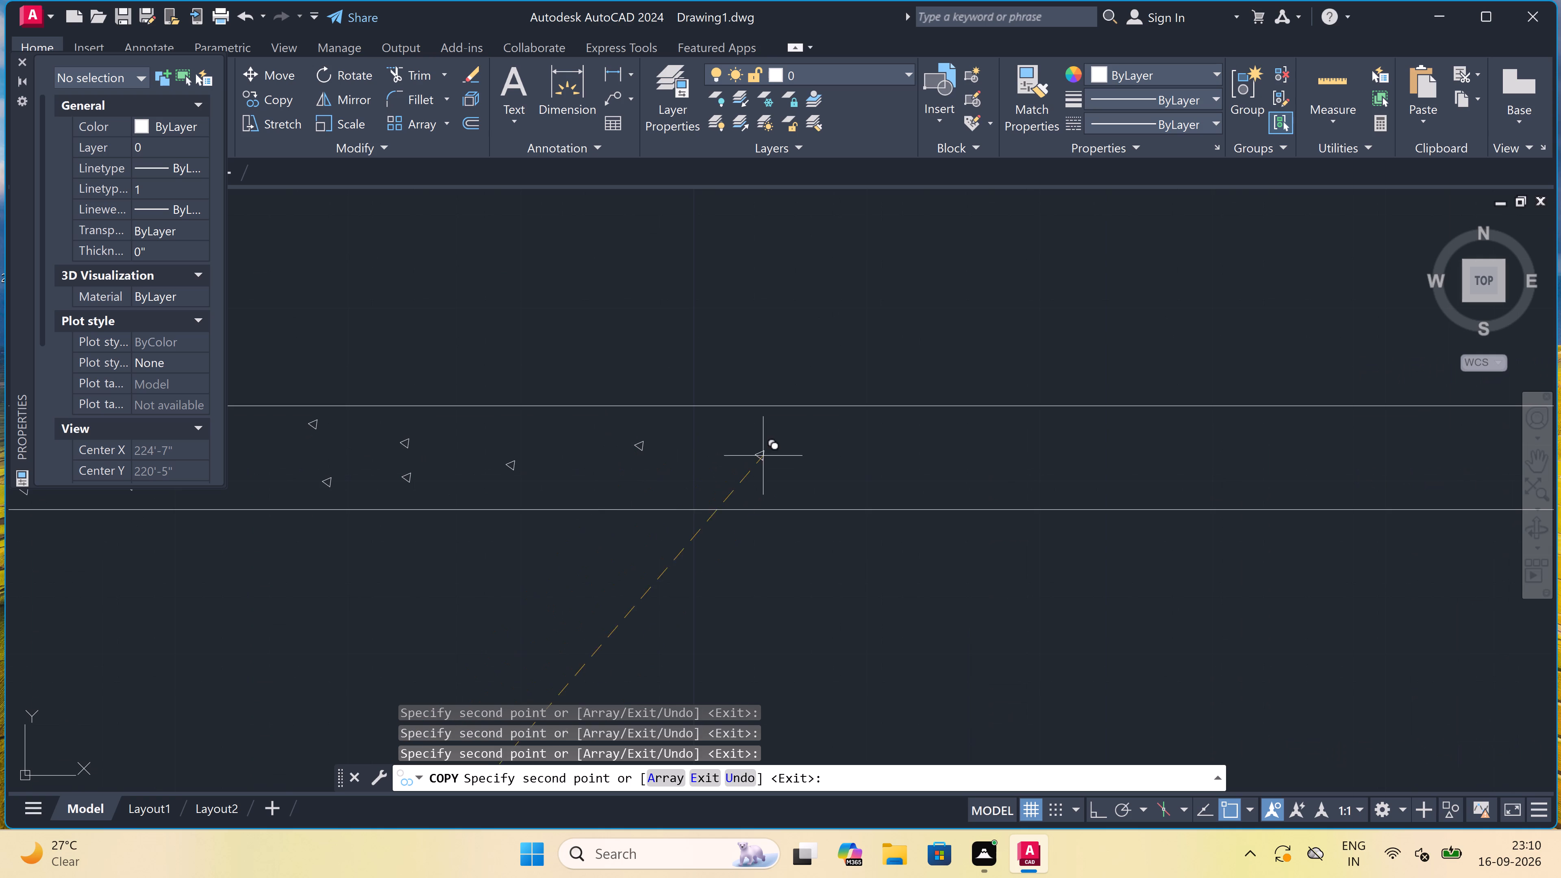
click(902, 448)
click(784, 467)
click(702, 487)
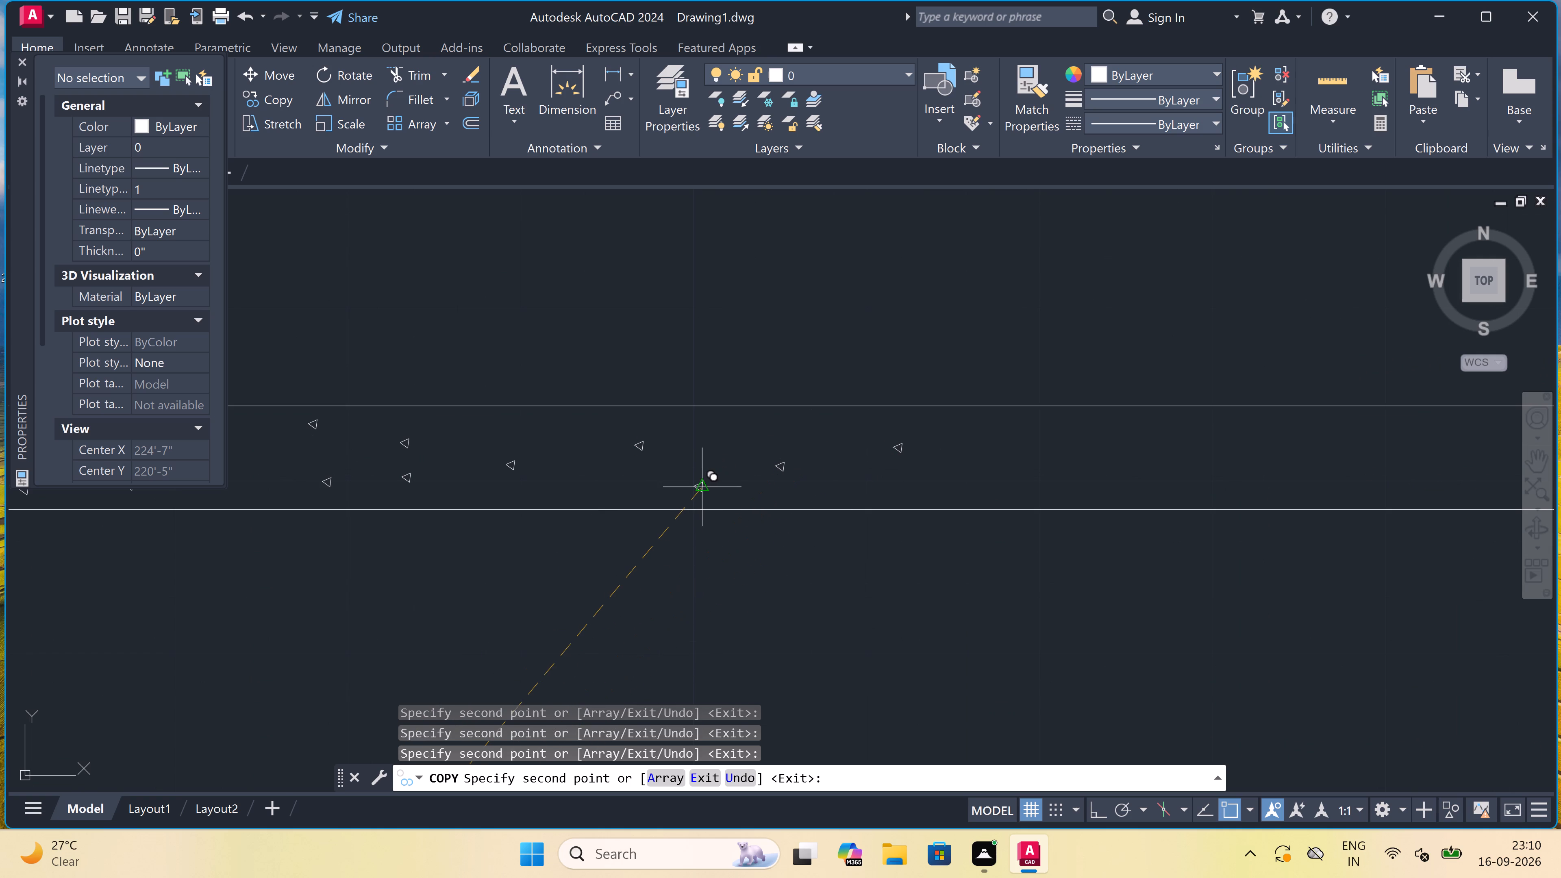
scroll(571, 454, up, 3)
double_click(593, 620)
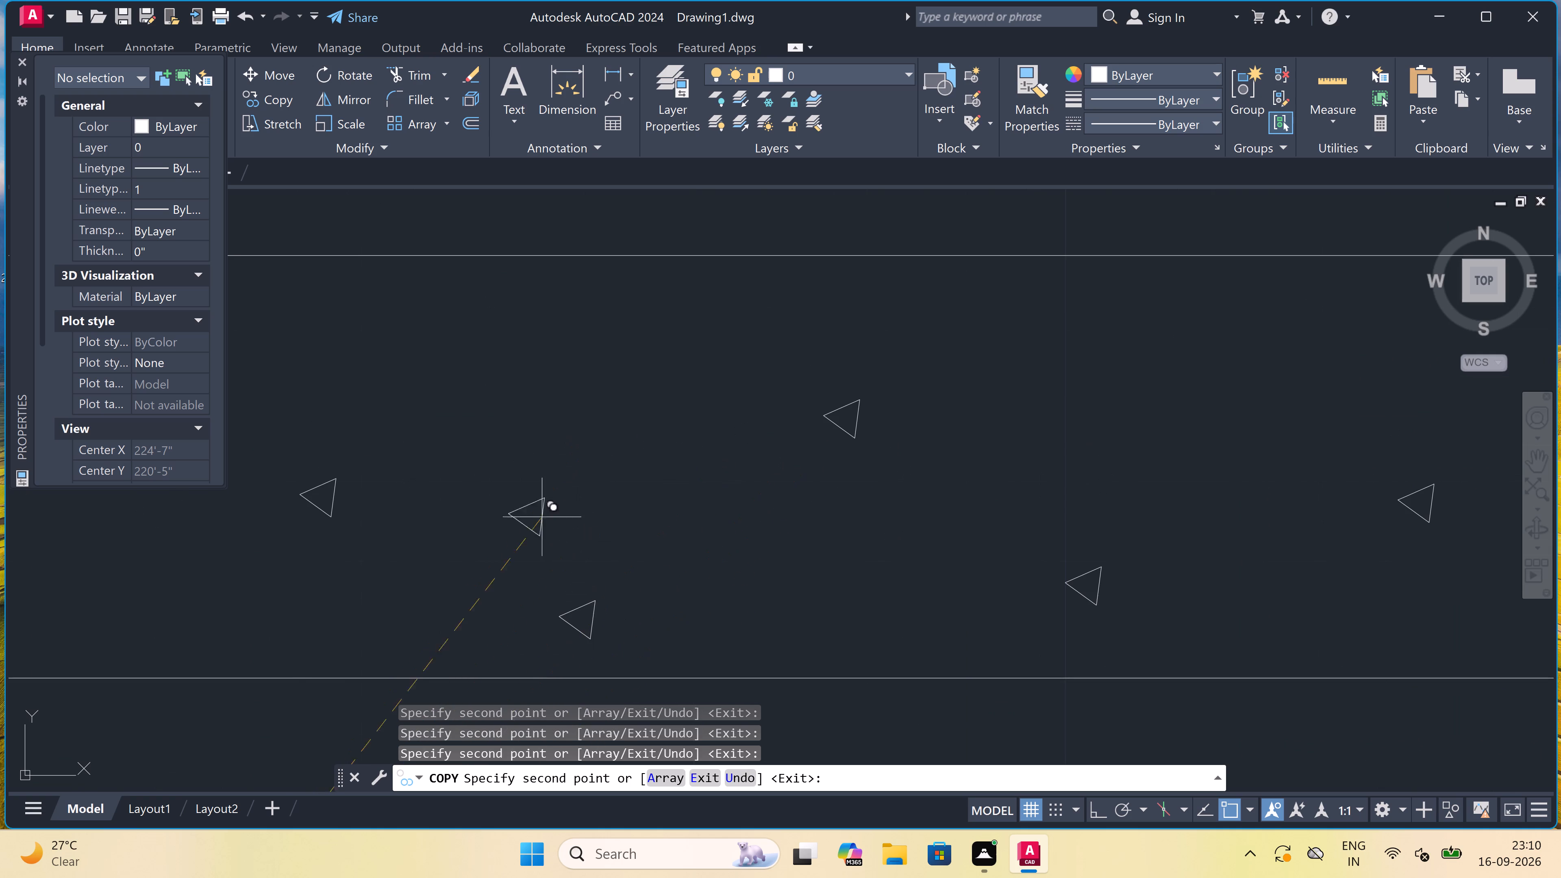
click(527, 333)
scroll(527, 333, down, 5)
scroll(574, 333, up, 1)
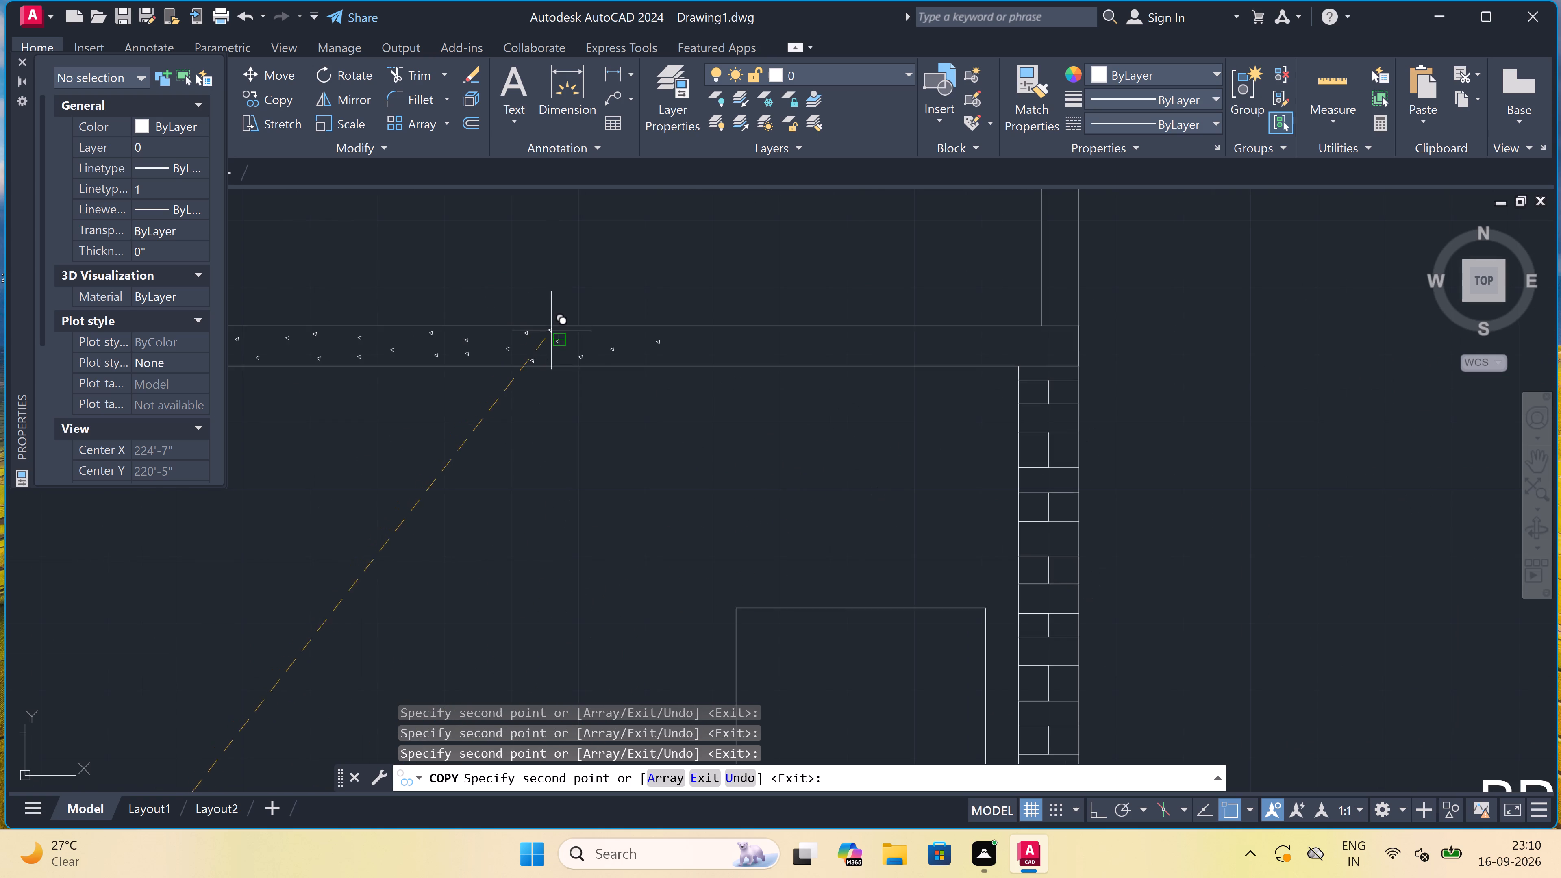
scroll(574, 333, up, 3)
scroll(654, 333, up, 3)
click(680, 322)
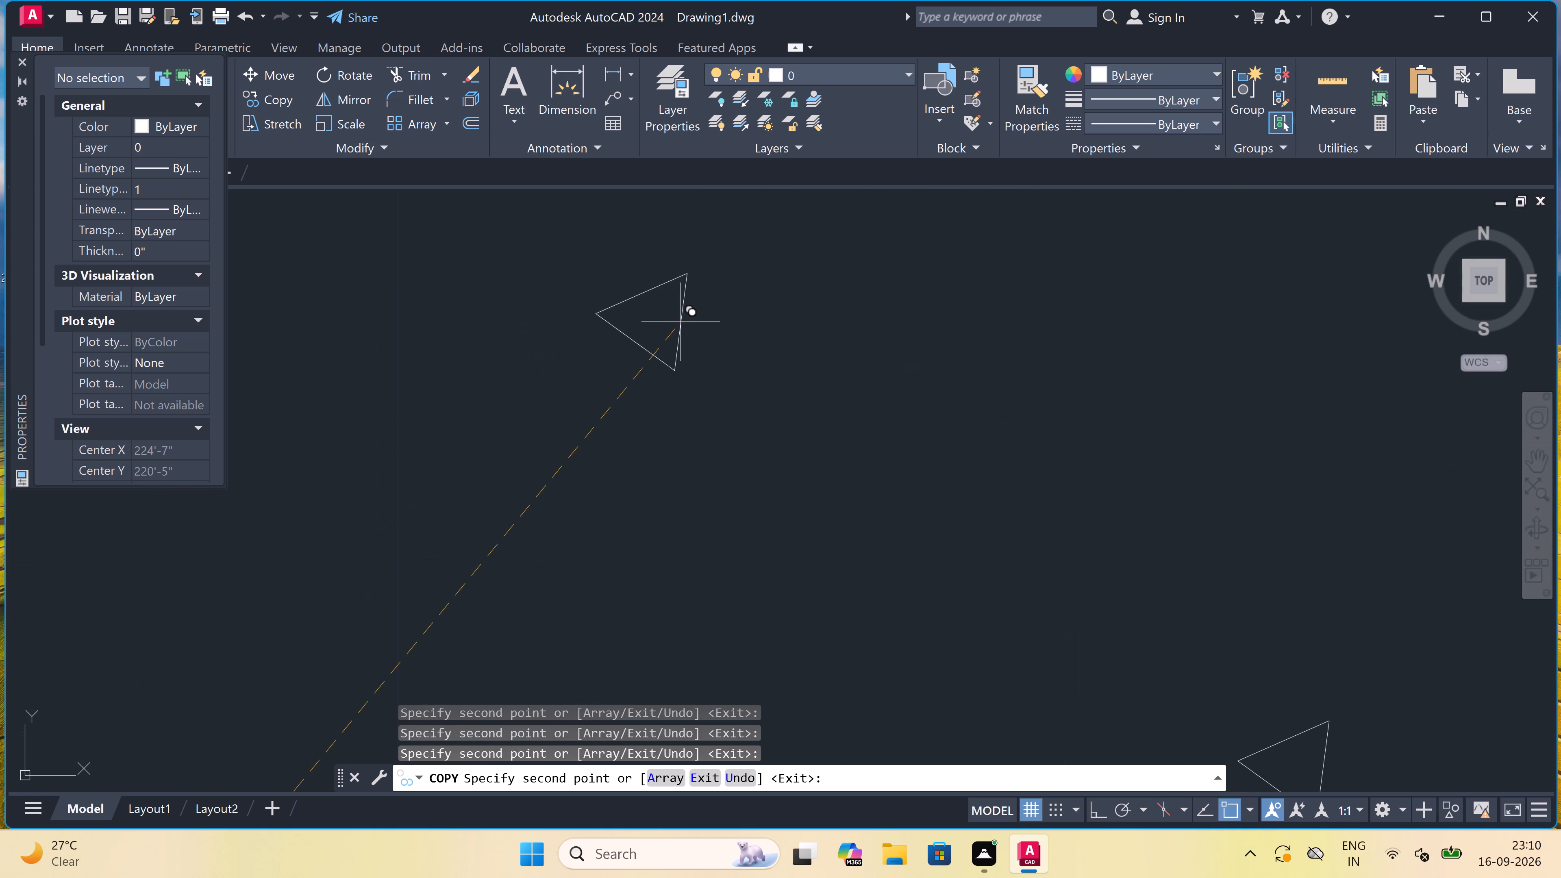
Place seven scattered copies of the triangle in the roof slab around and above the upper door's left side.
scroll(680, 322, down, 7)
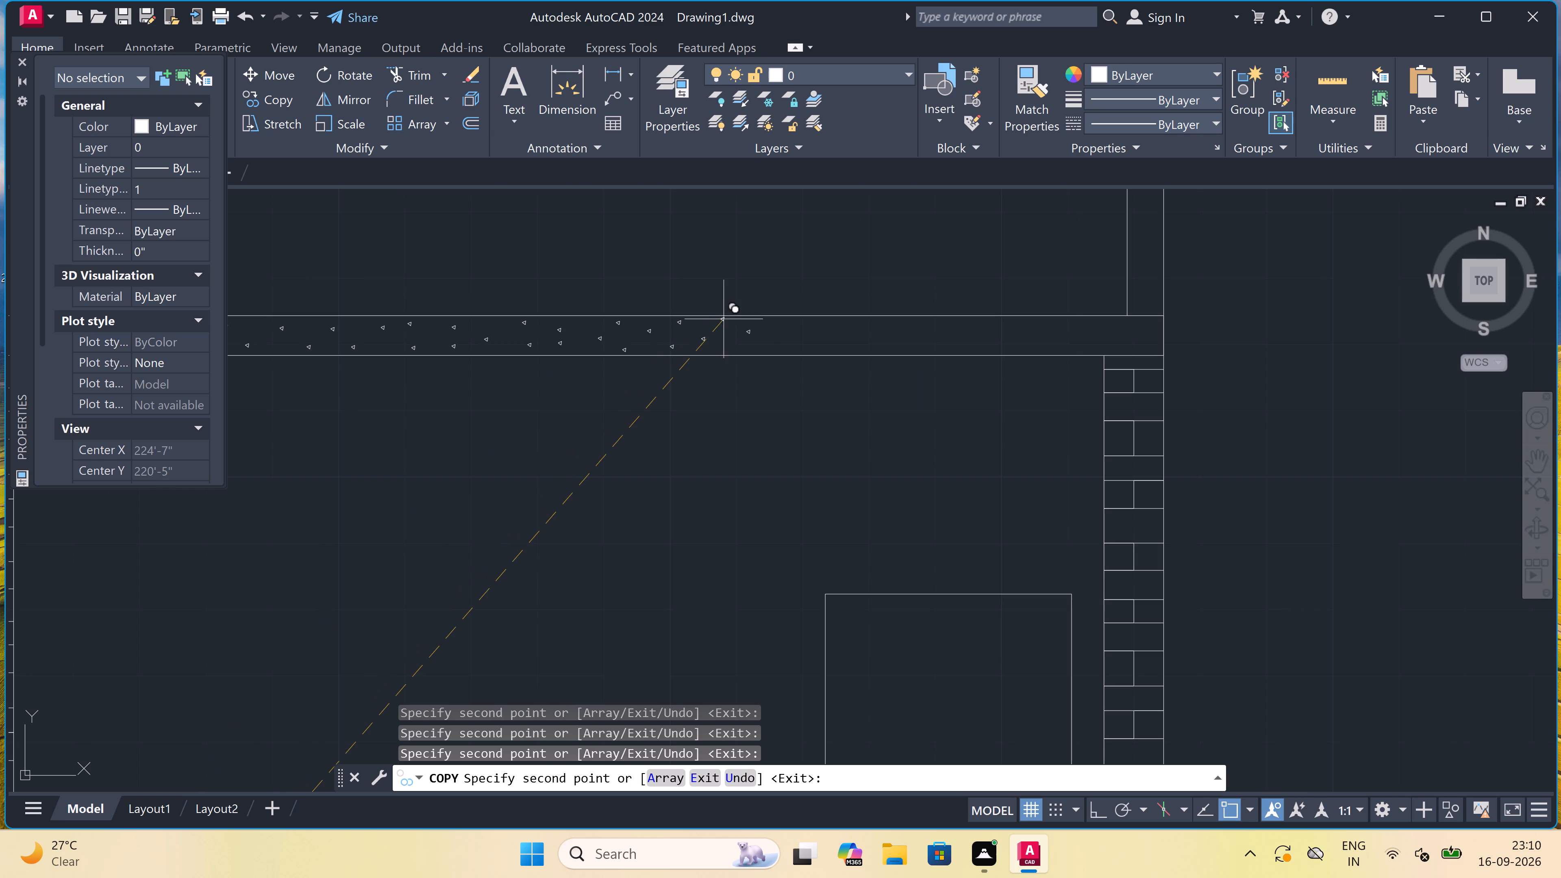
scroll(827, 330, up, 4)
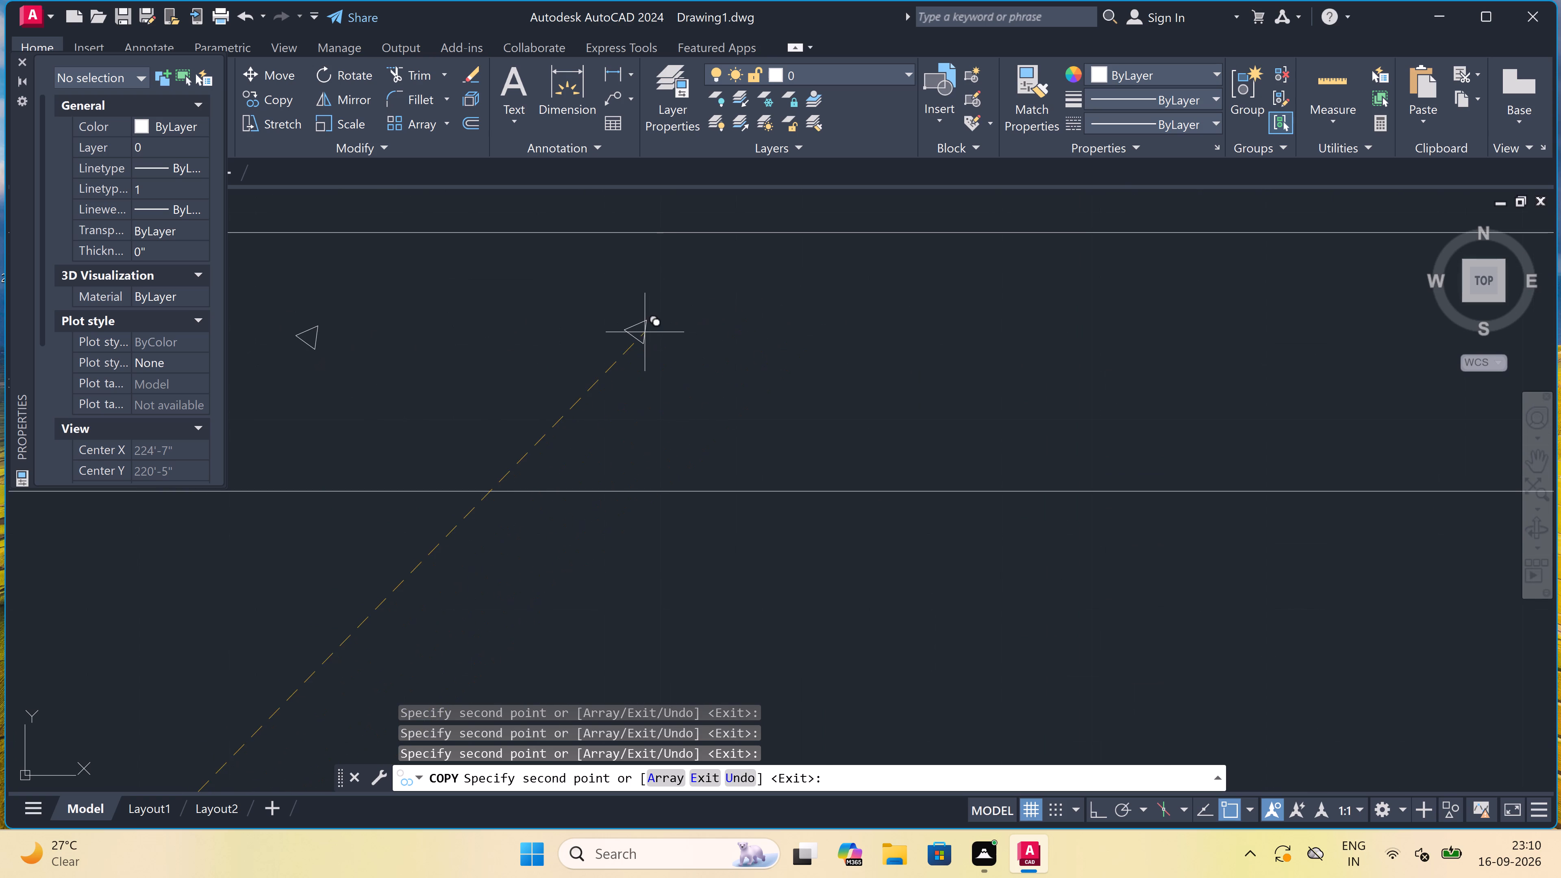
click(645, 330)
click(1180, 278)
click(919, 363)
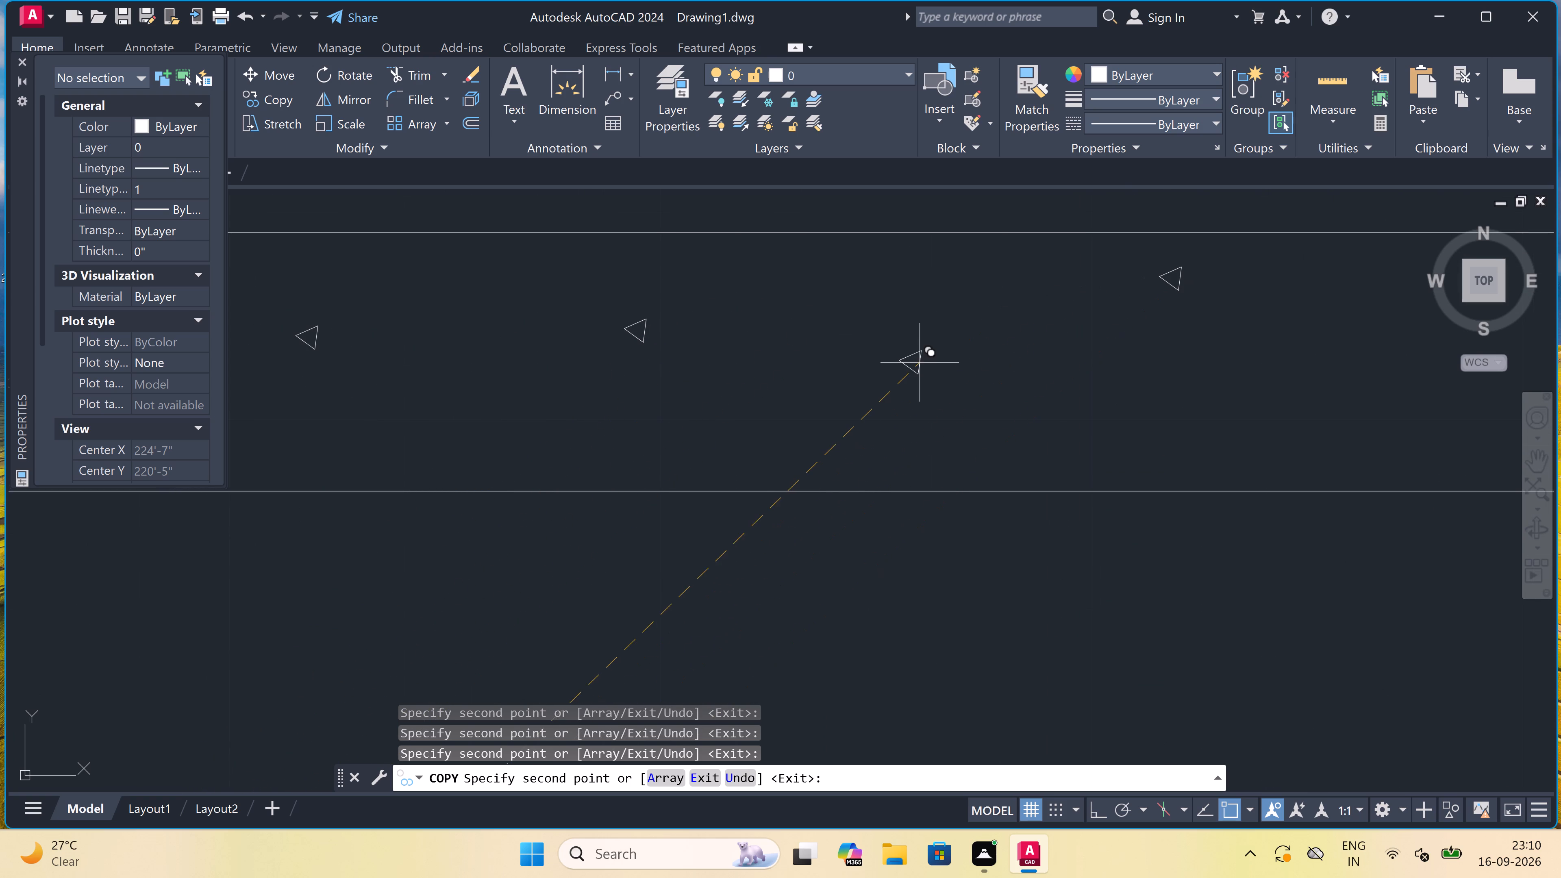
click(463, 447)
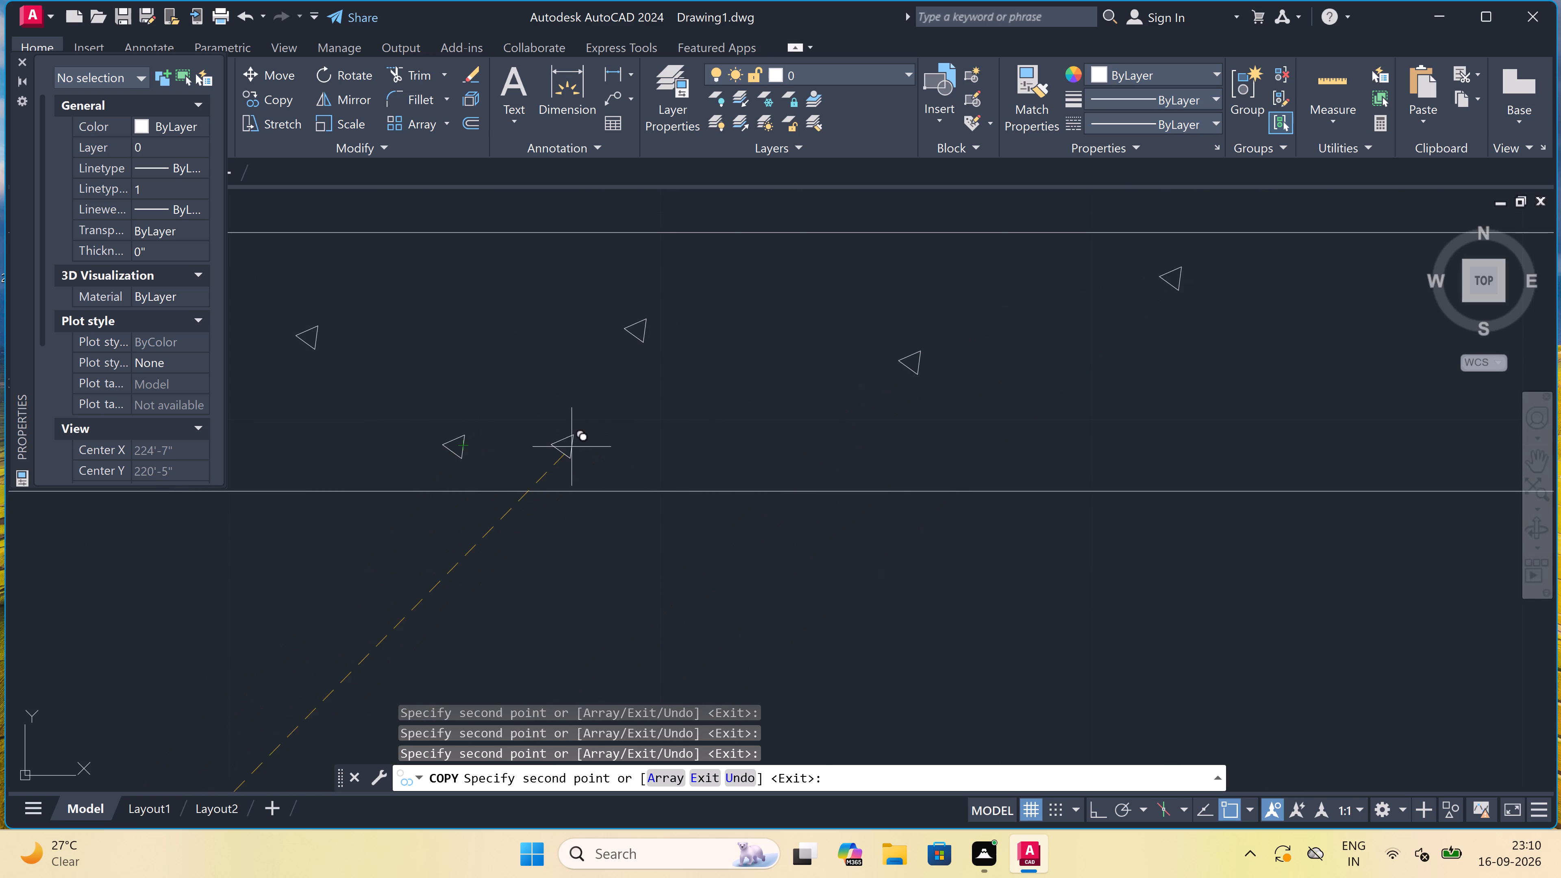
click(1118, 422)
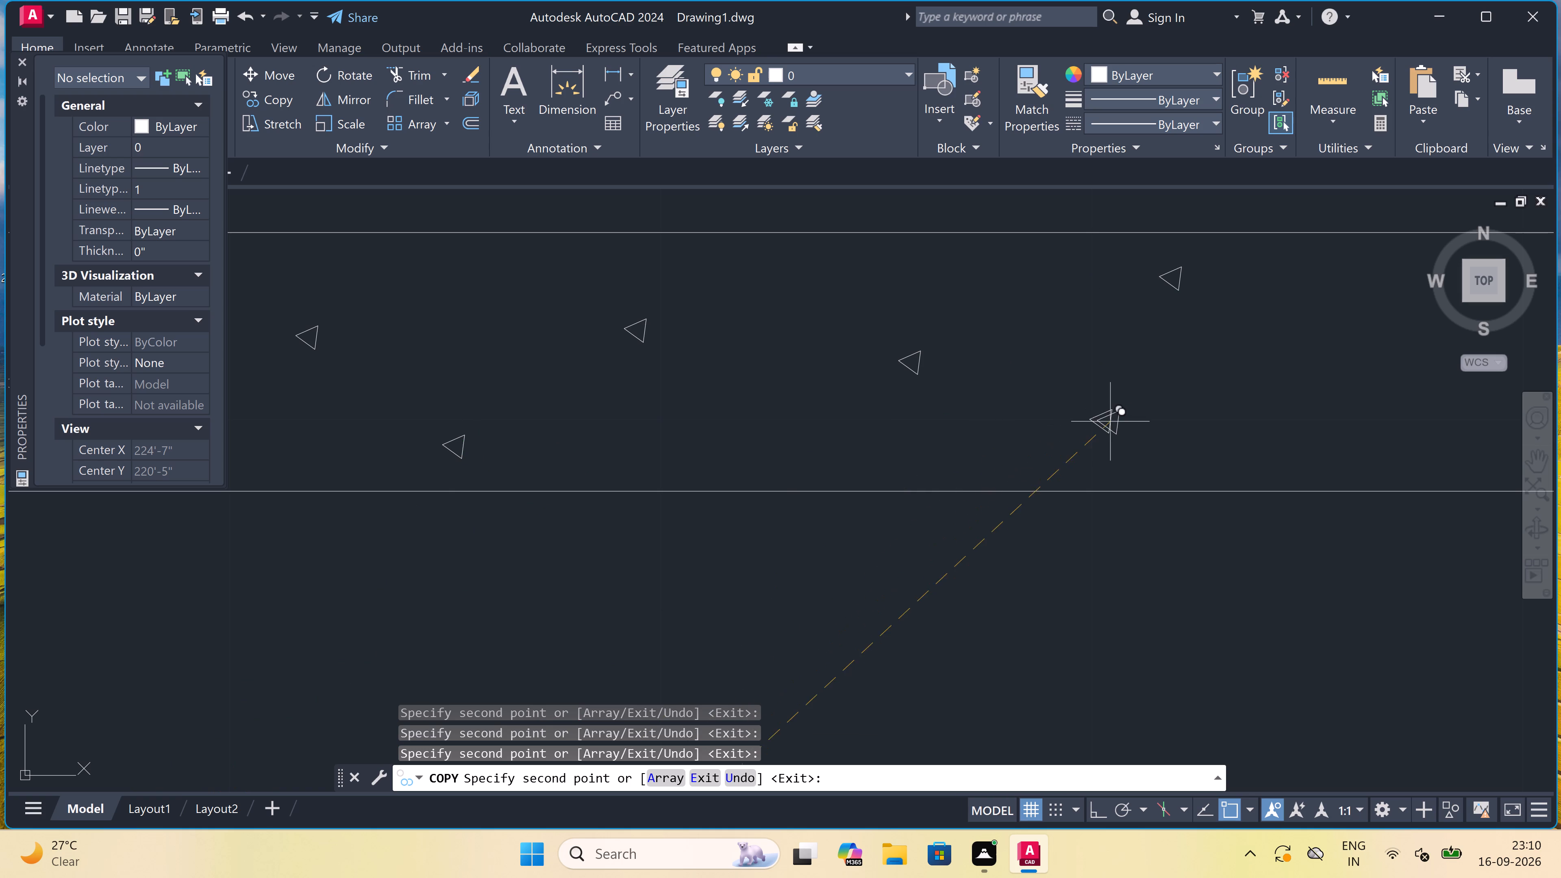
click(750, 458)
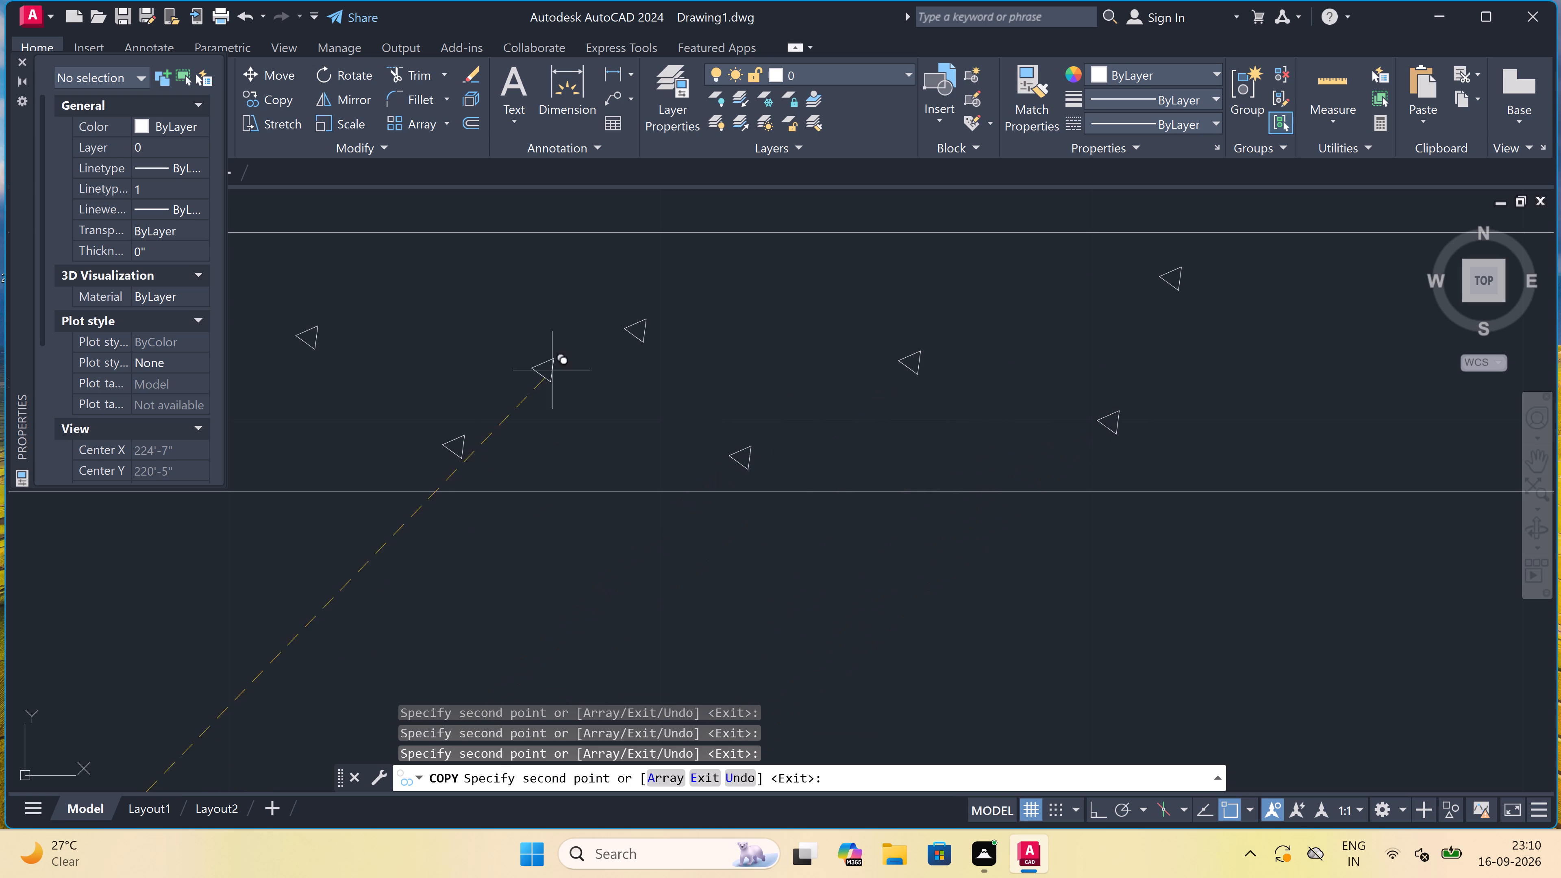
click(452, 292)
scroll(452, 292, down, 3)
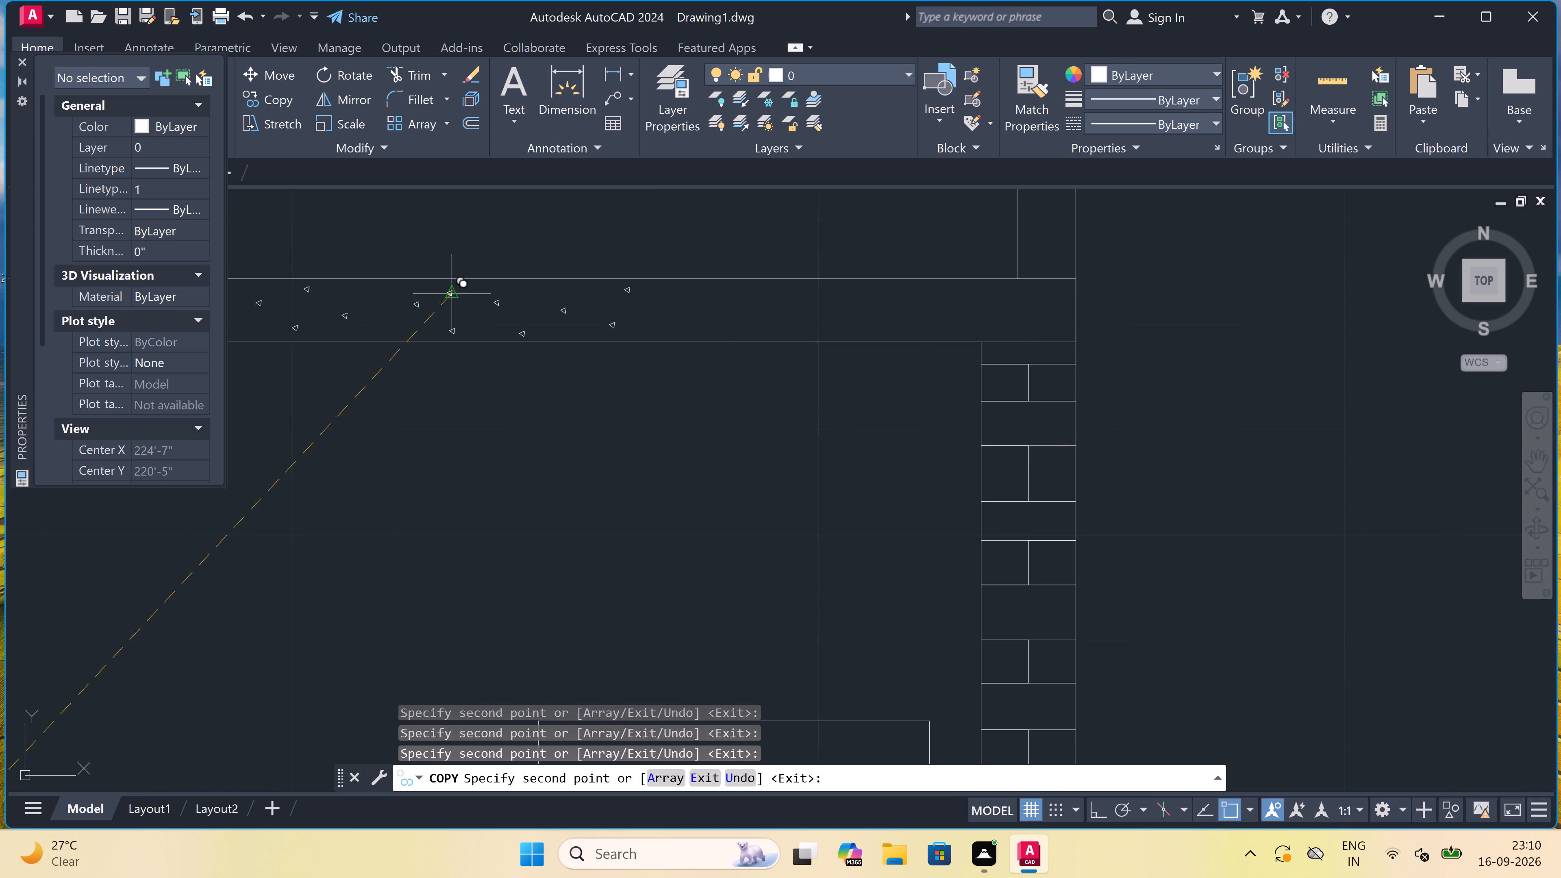
Add two triangle copies in the gaps near the roof slab's upper edge, above the upper door's left side.
scroll(494, 288, up, 3)
scroll(586, 295, up, 2)
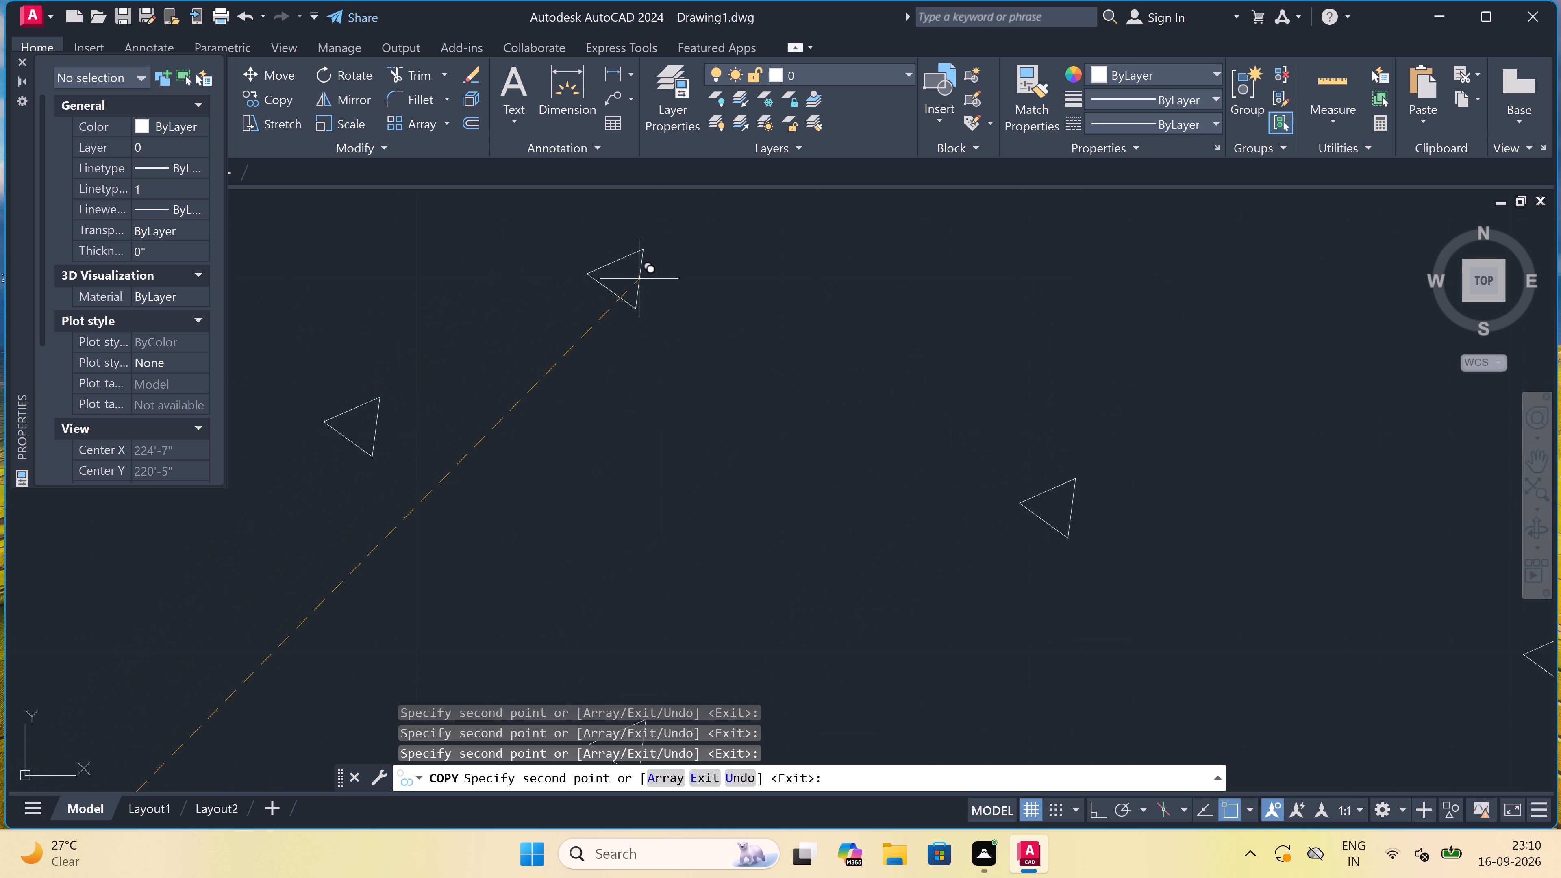
scroll(639, 278, down, 2)
click(665, 272)
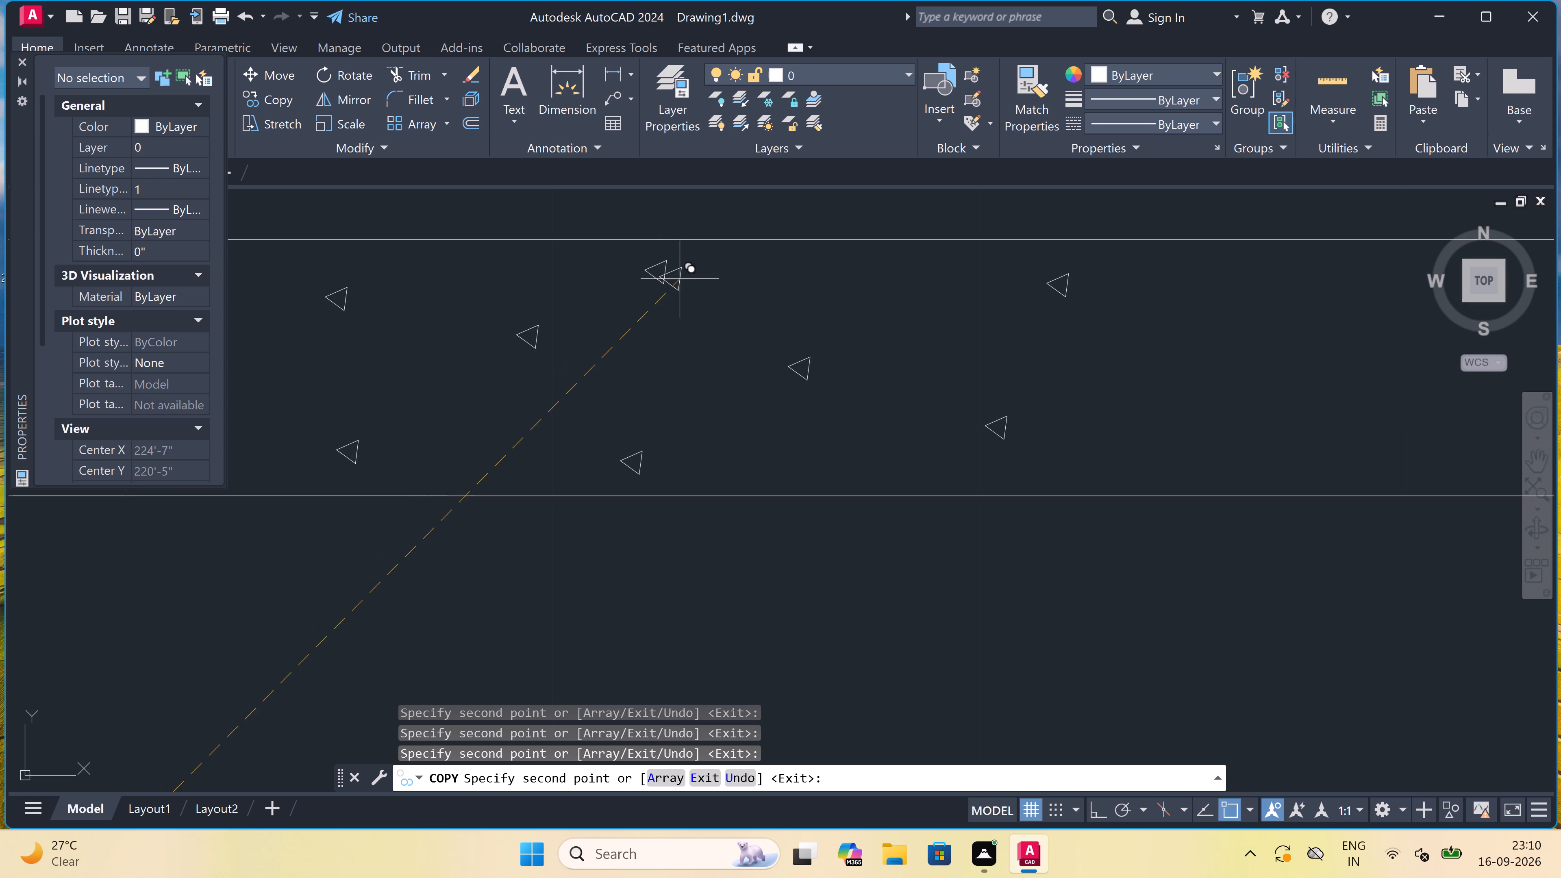
click(885, 283)
scroll(730, 313, down, 6)
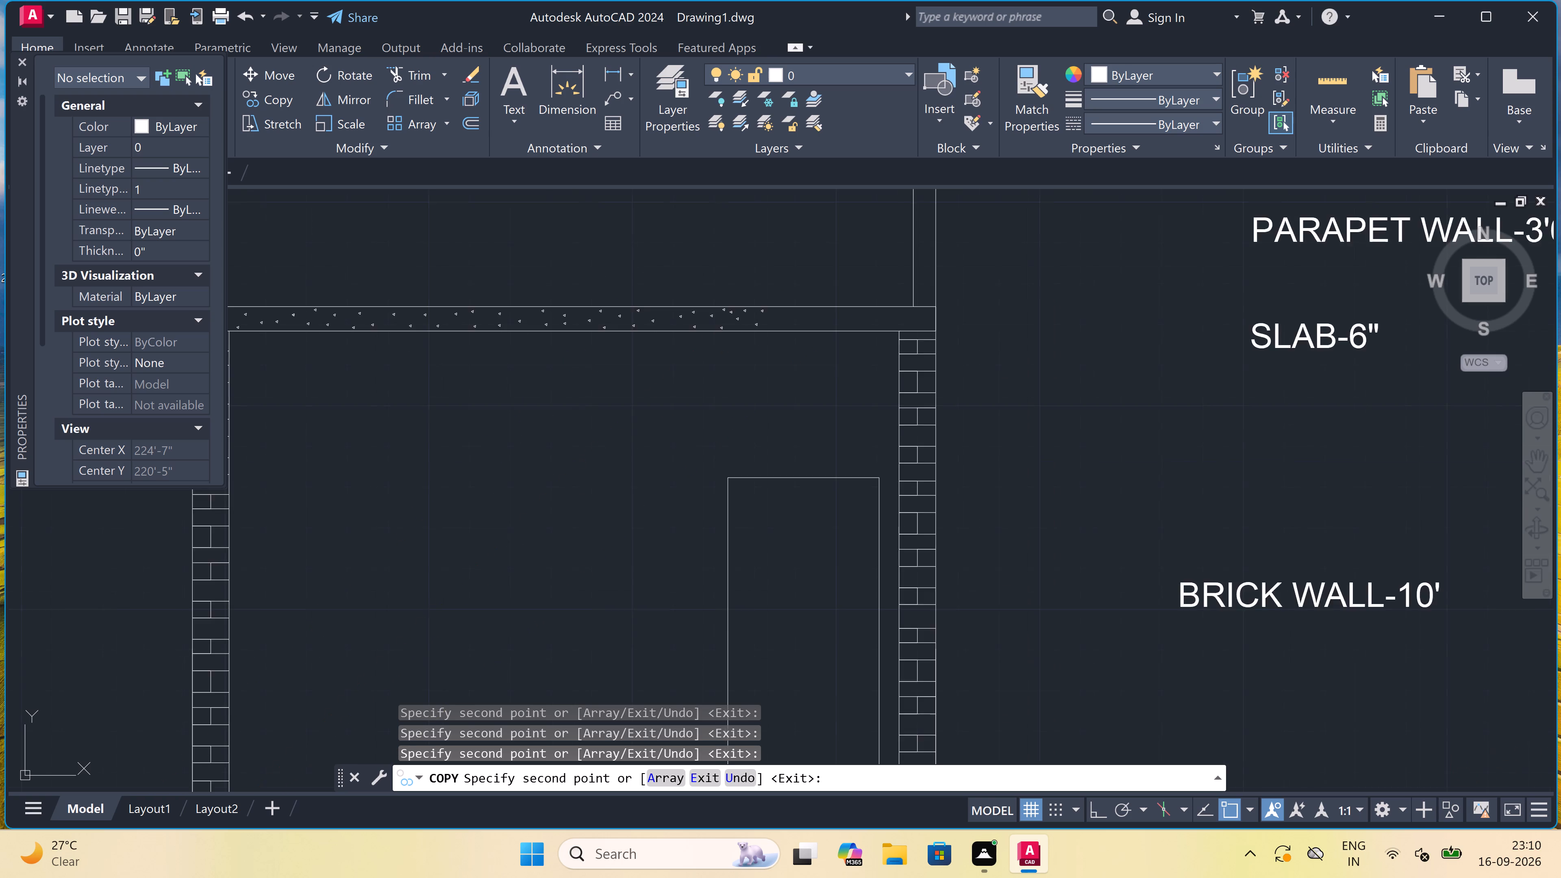
Scatter ten triangle copies in two staggered rows along the roof slab, from above the upper door to the right-hand wall.
scroll(796, 300, up, 4)
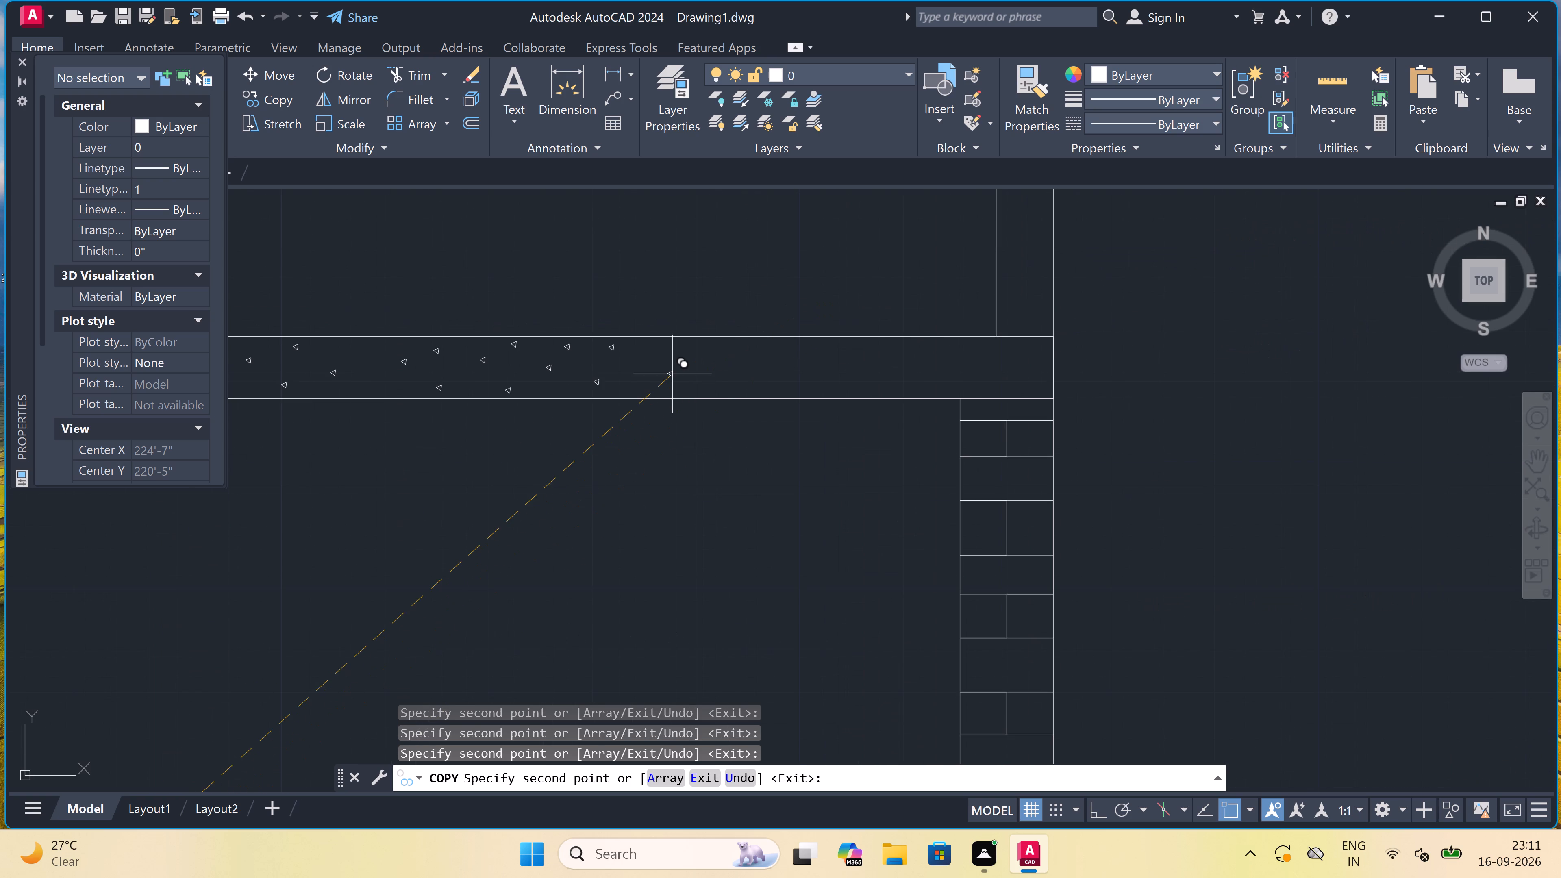
scroll(735, 355, up, 4)
scroll(676, 354, down, 2)
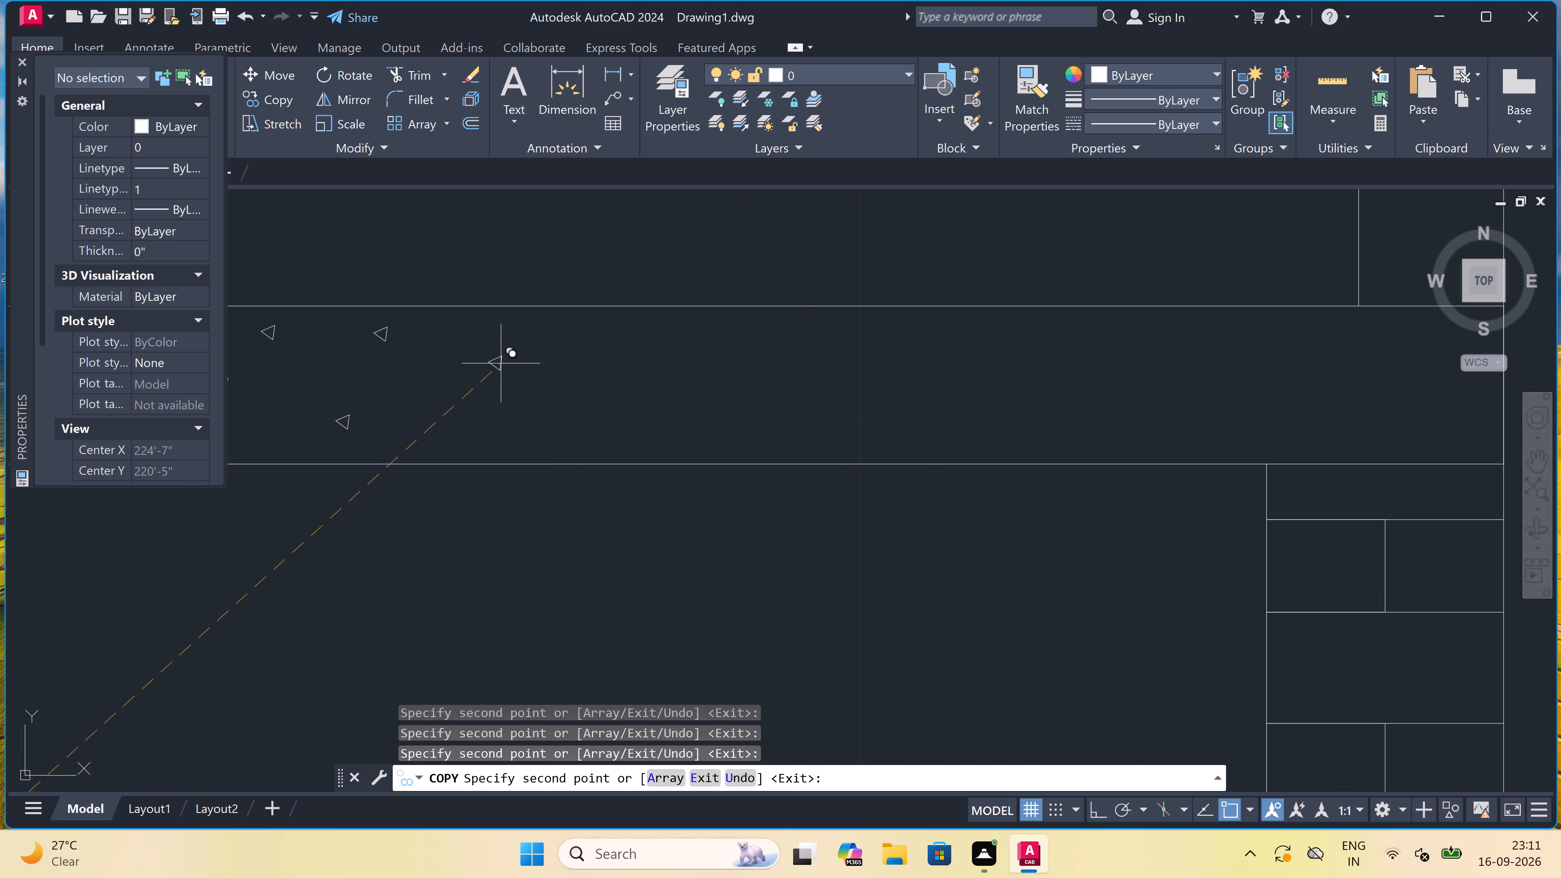
click(519, 349)
click(770, 343)
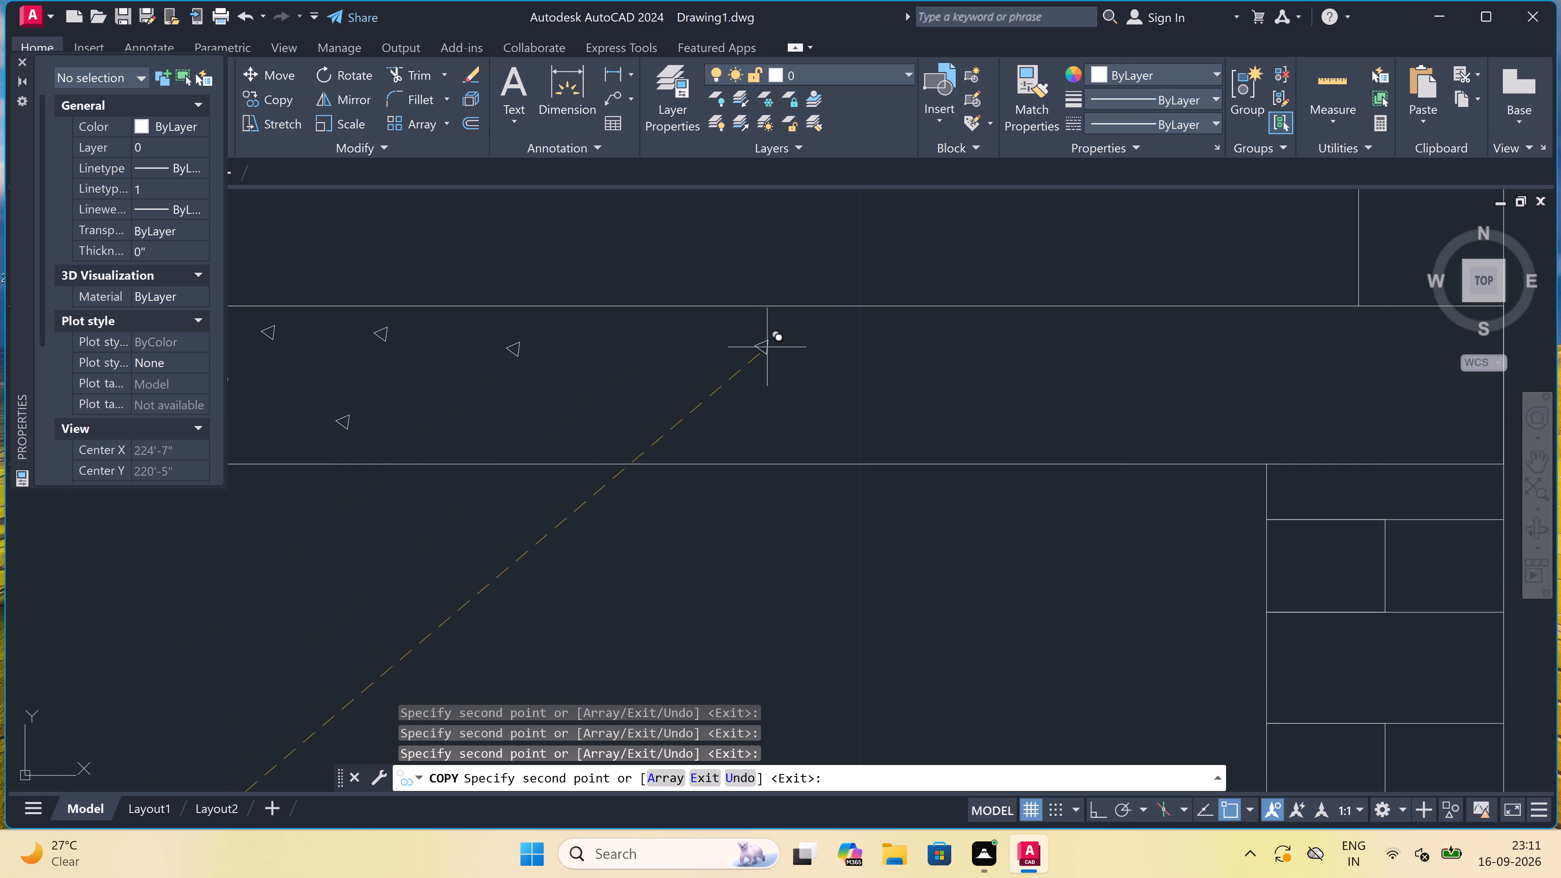
click(656, 417)
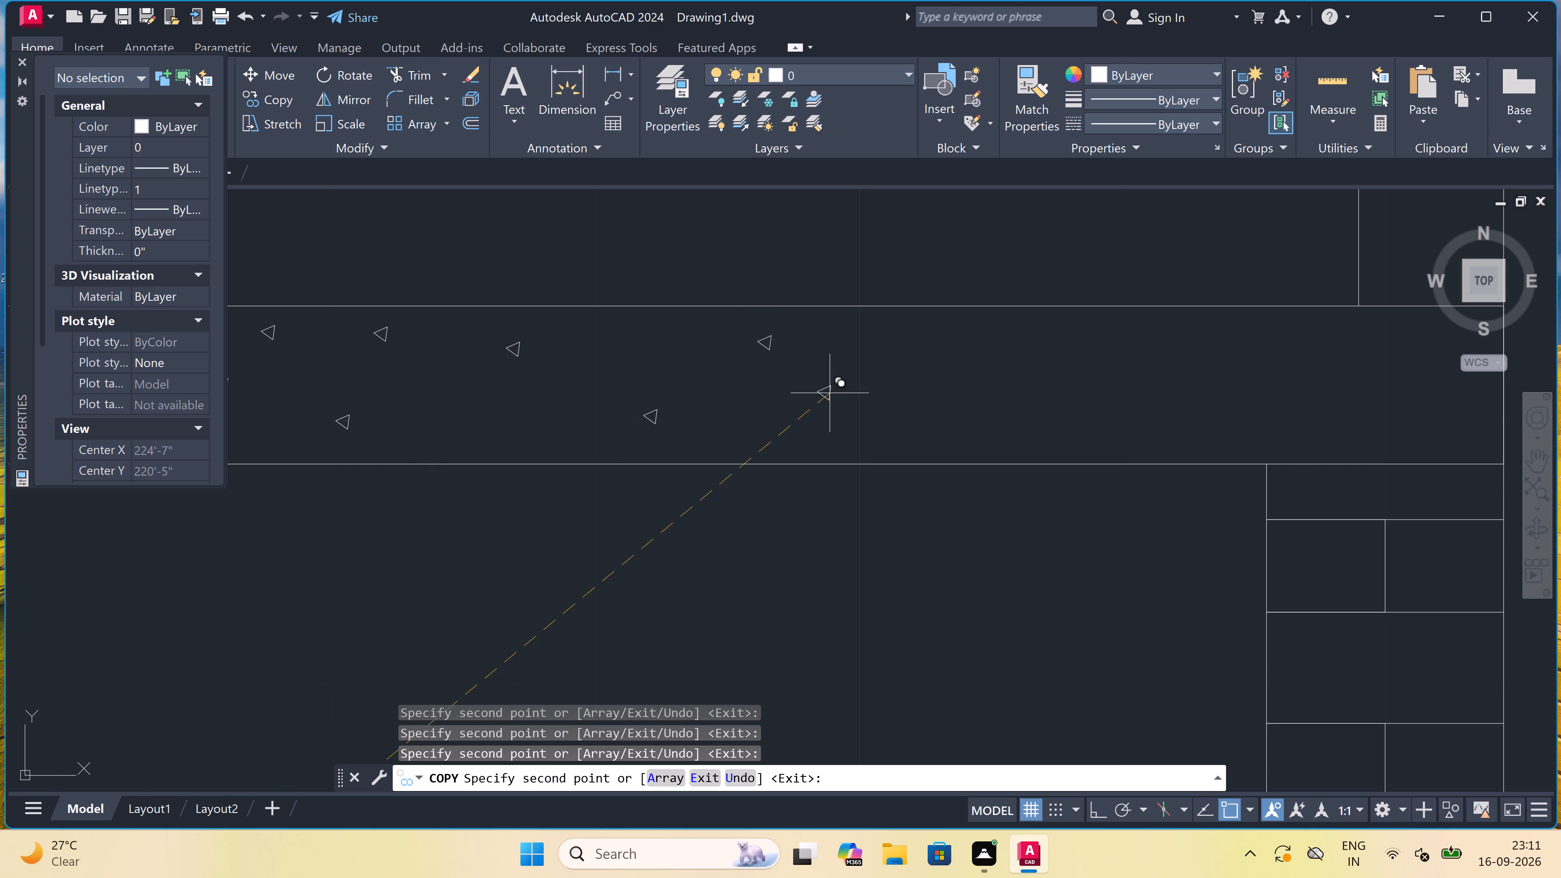
click(937, 354)
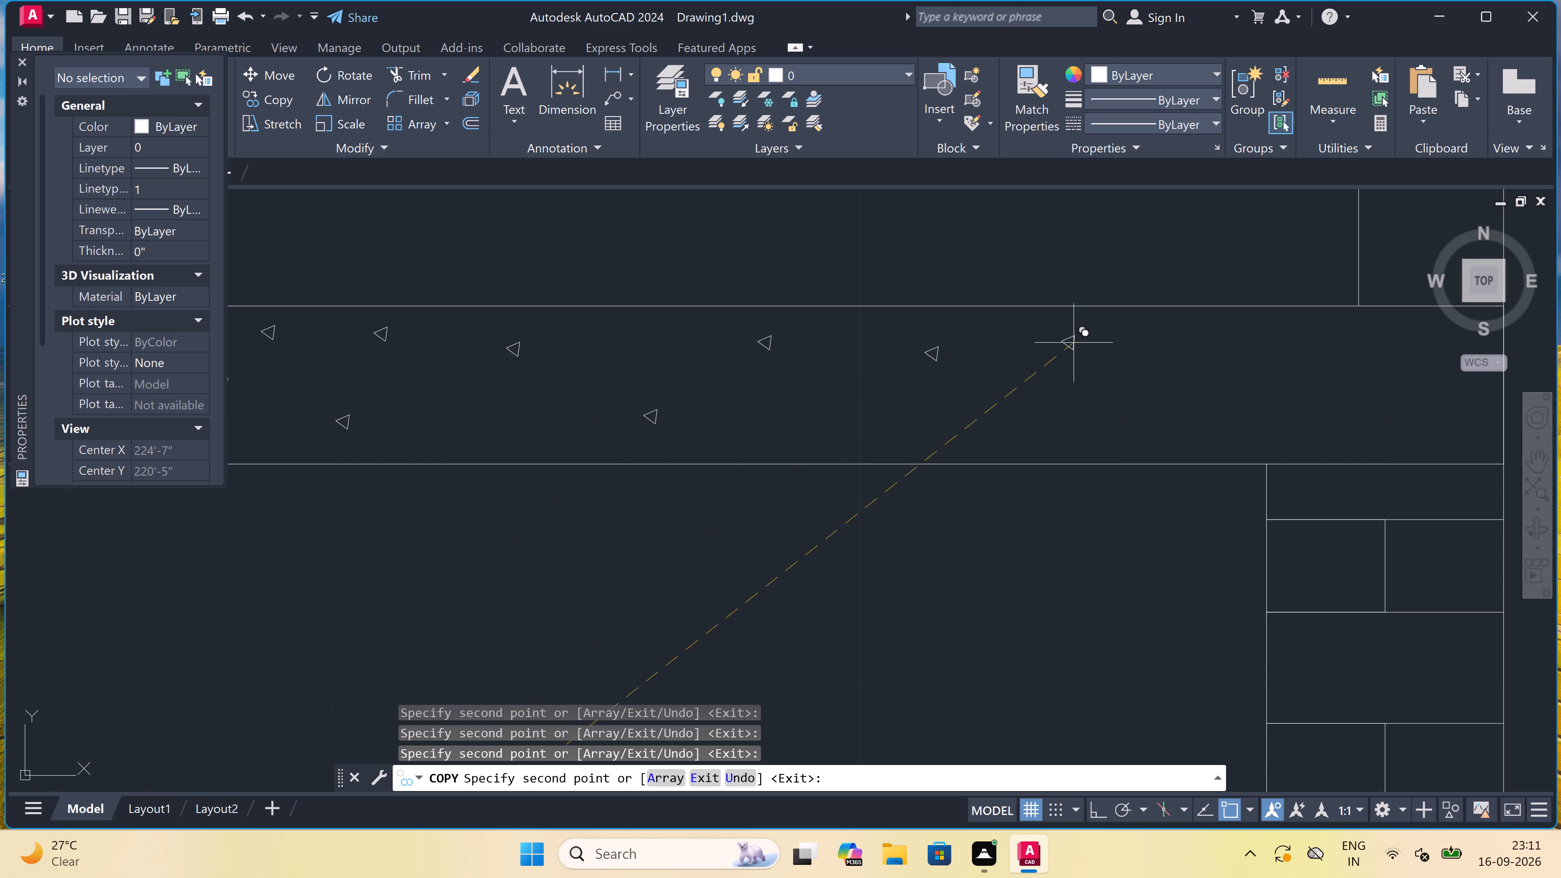
click(1128, 342)
click(1331, 345)
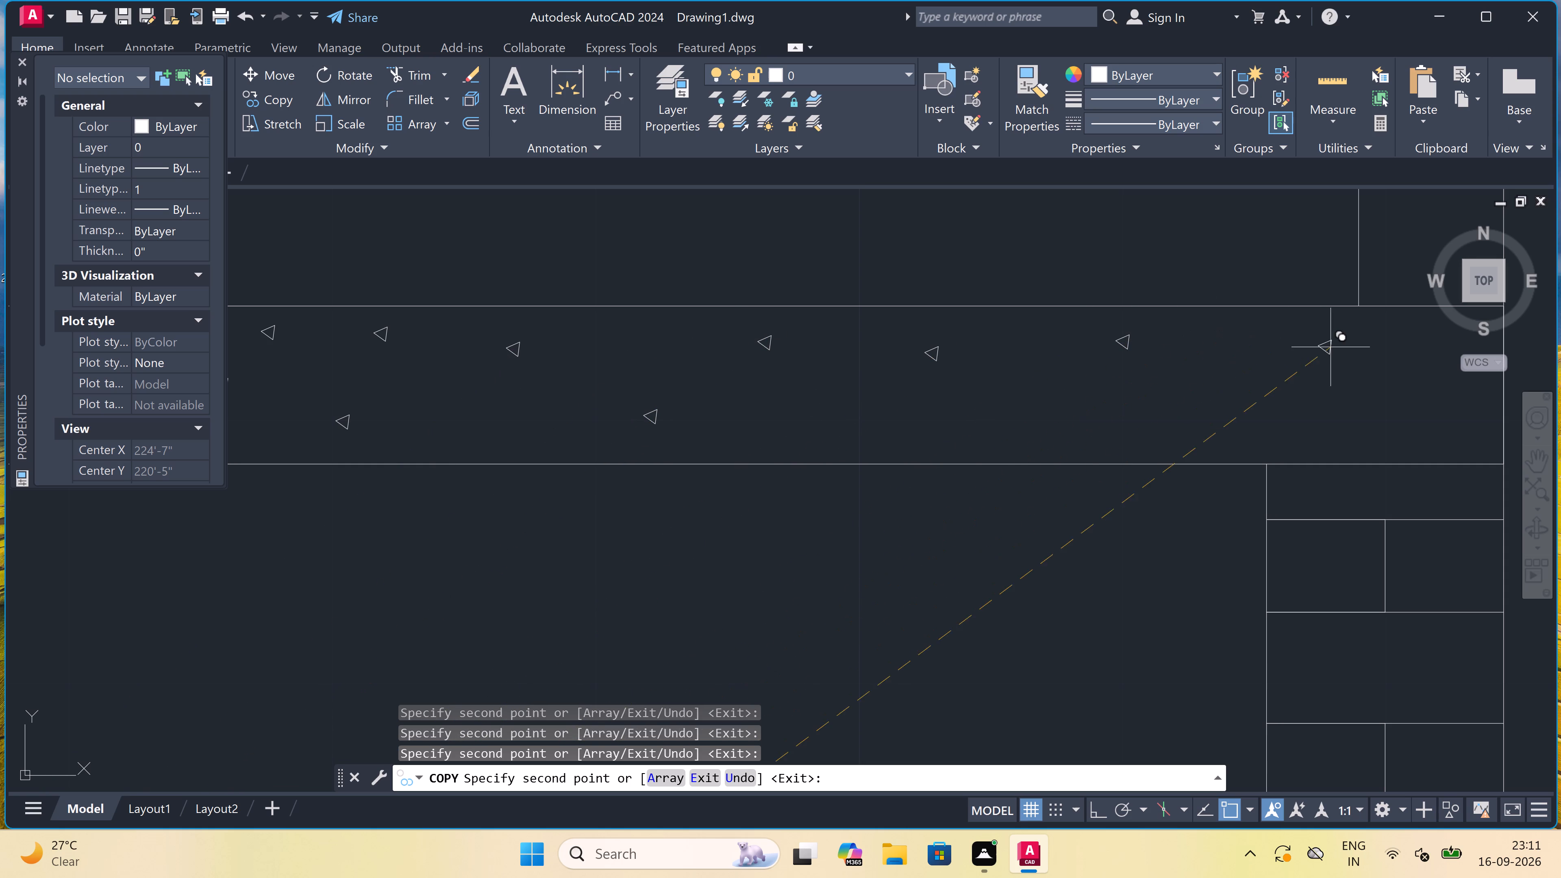
click(1240, 413)
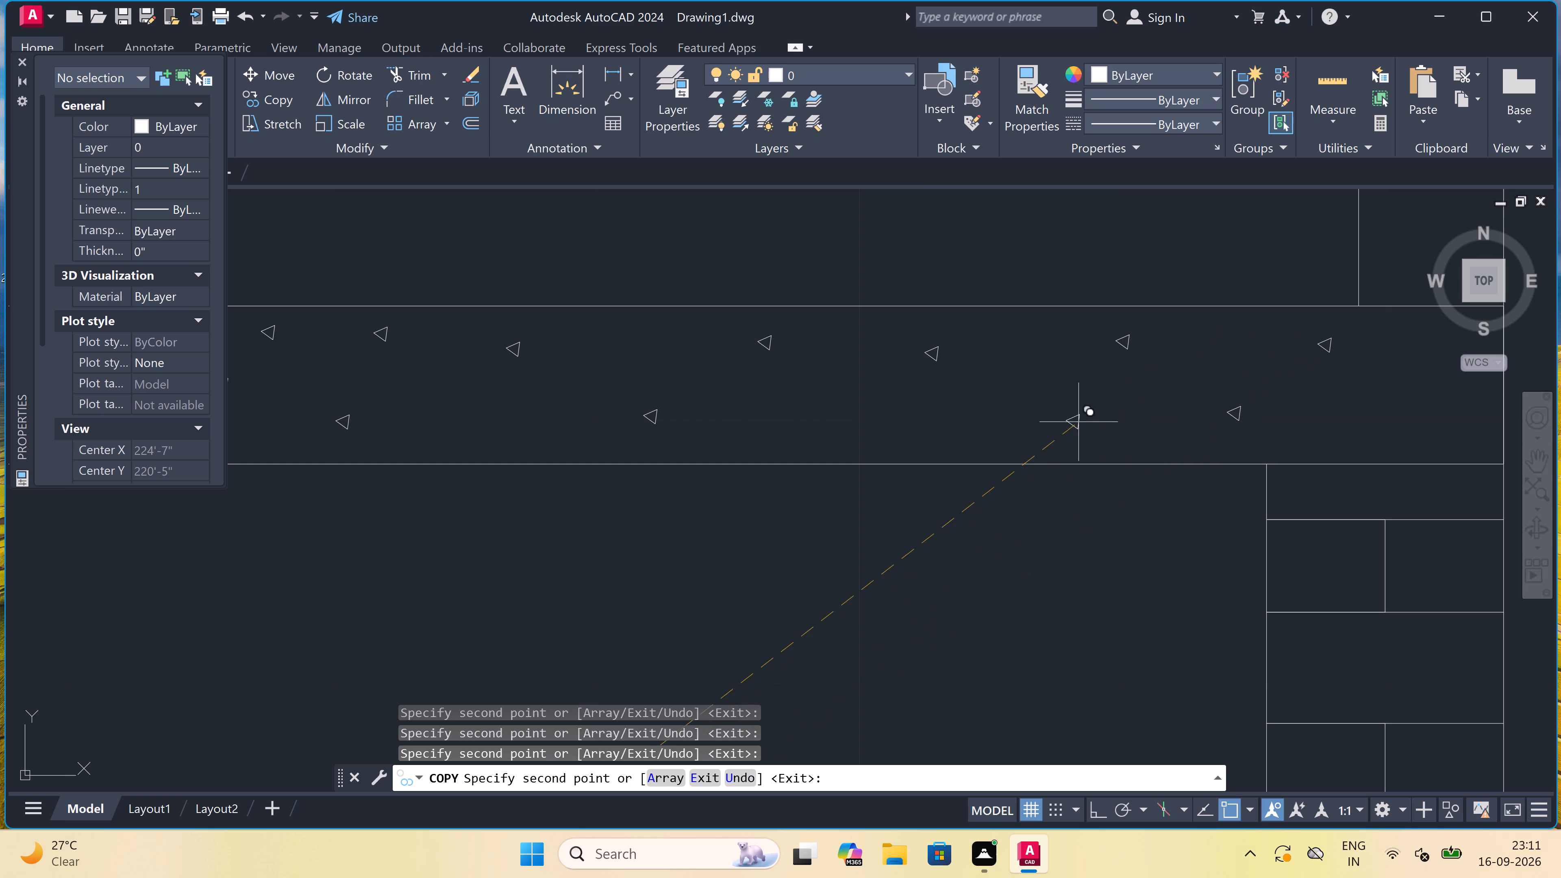
click(1059, 426)
click(842, 430)
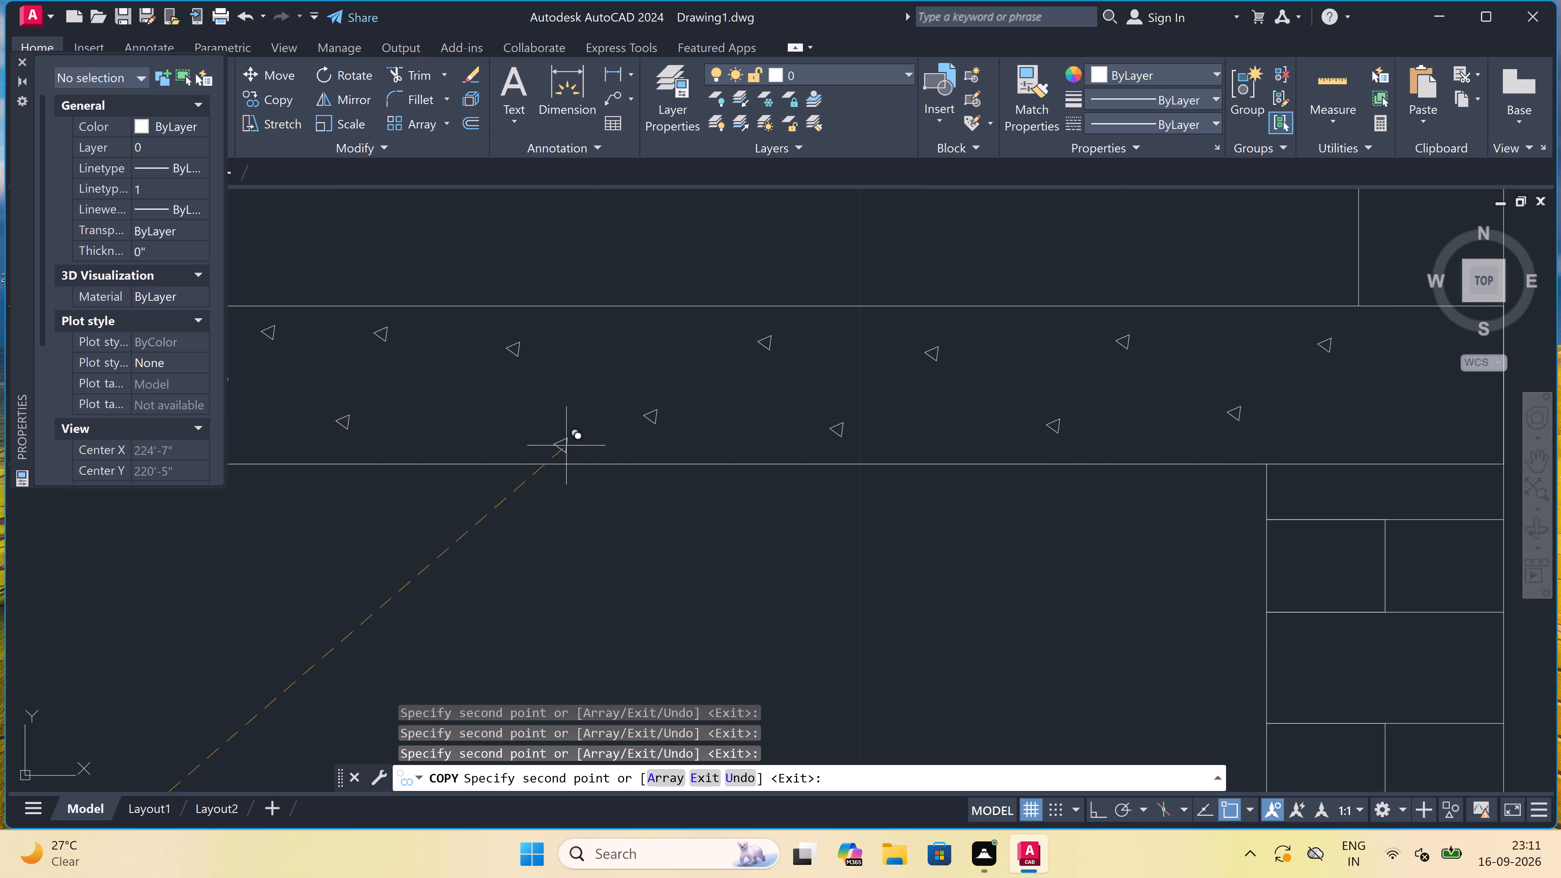
click(481, 444)
Place three last triangle copies in the roof slab's right end, above the brick wall, and finish copying.
scroll(481, 417, down, 3)
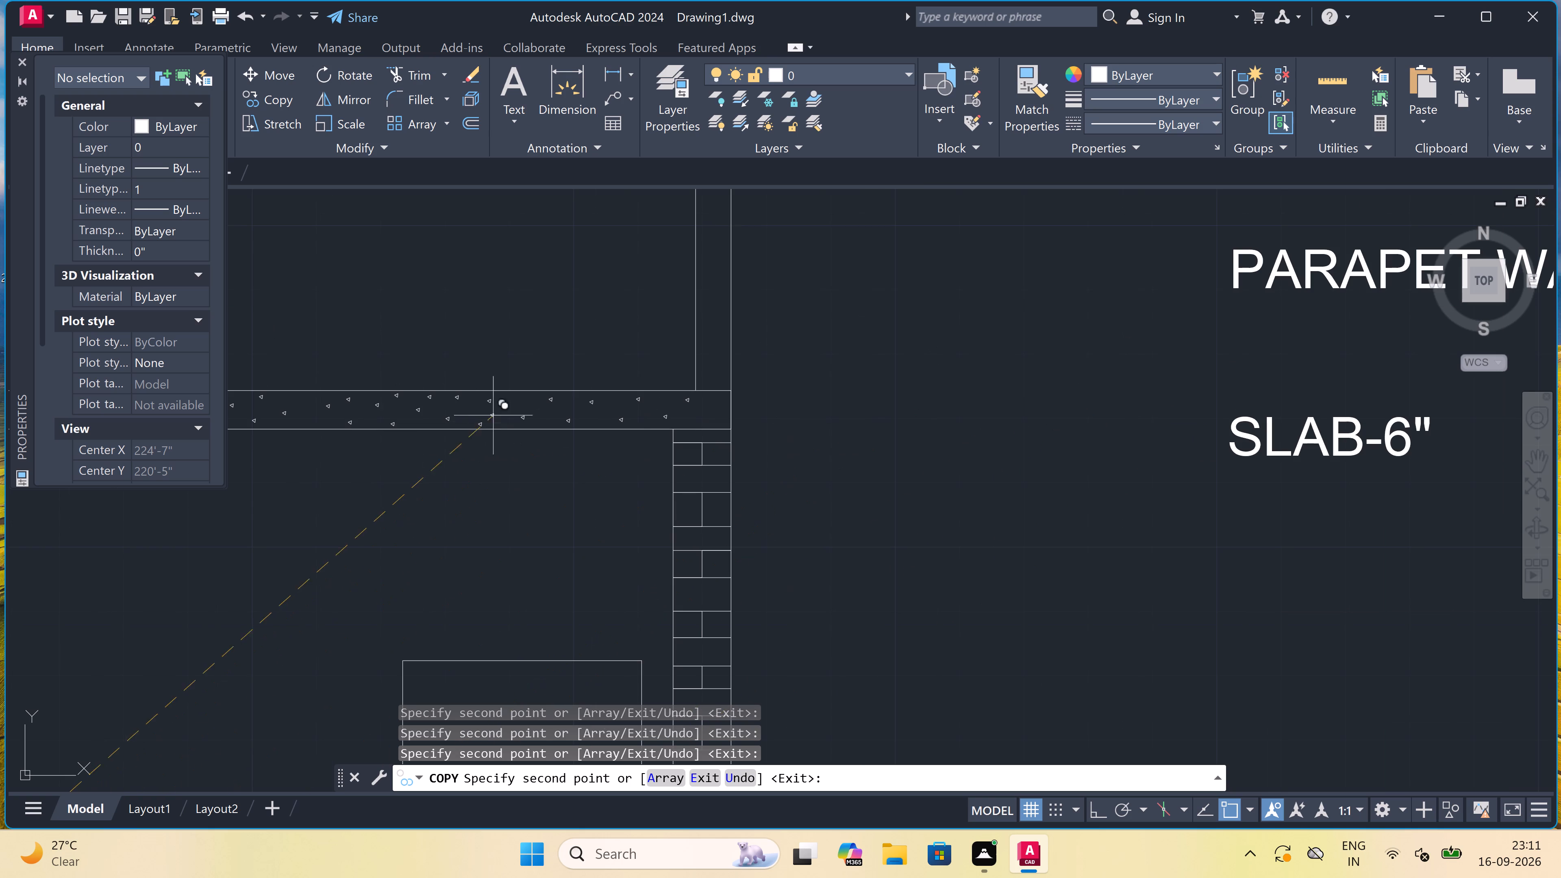
scroll(731, 397, up, 4)
click(592, 418)
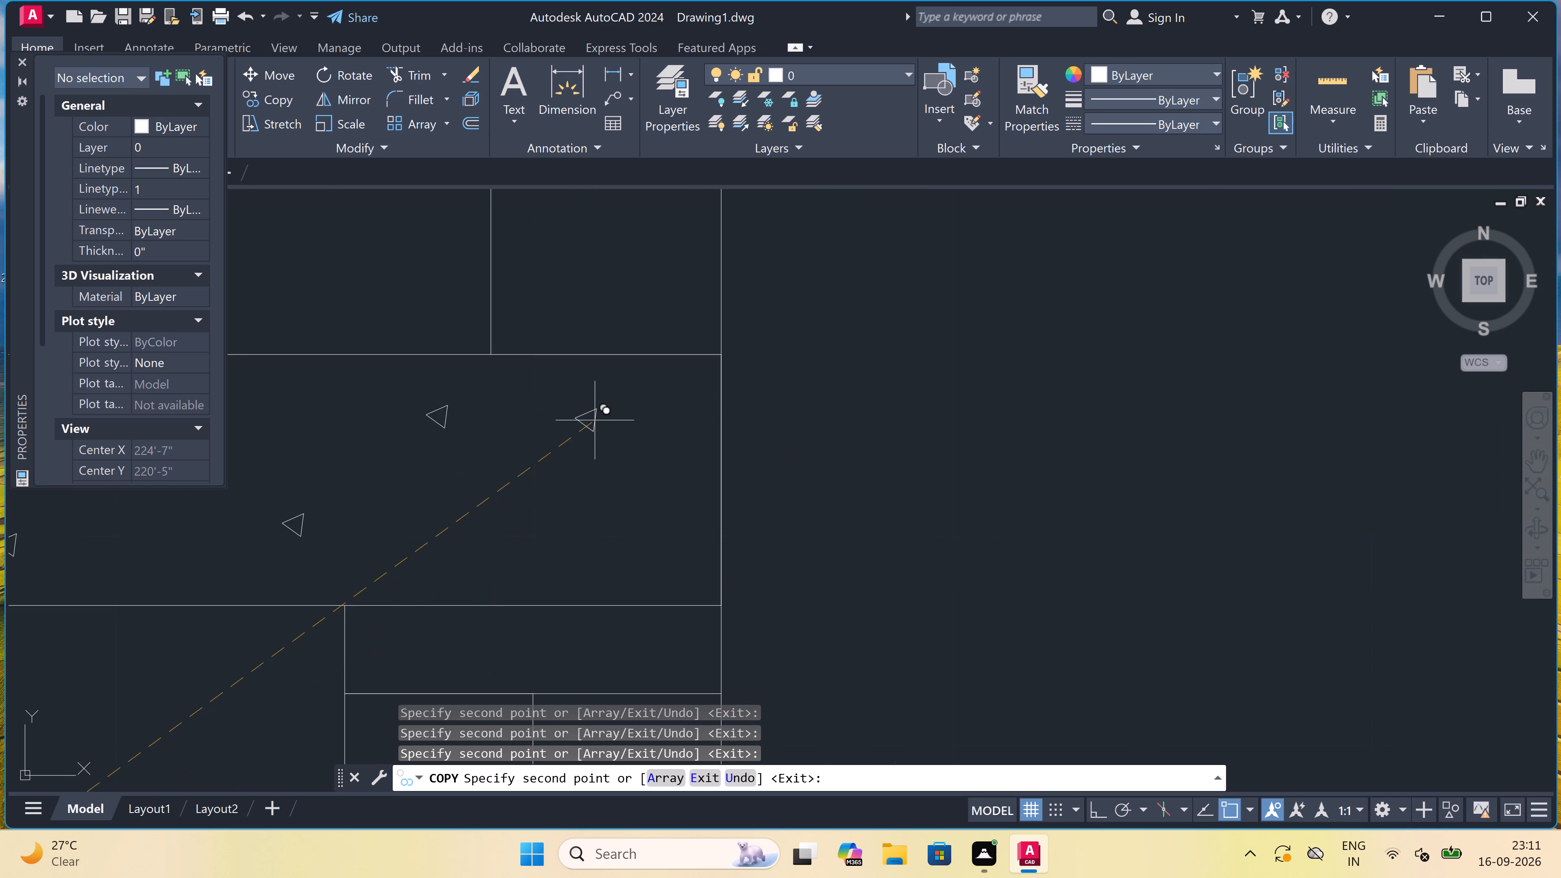
click(641, 551)
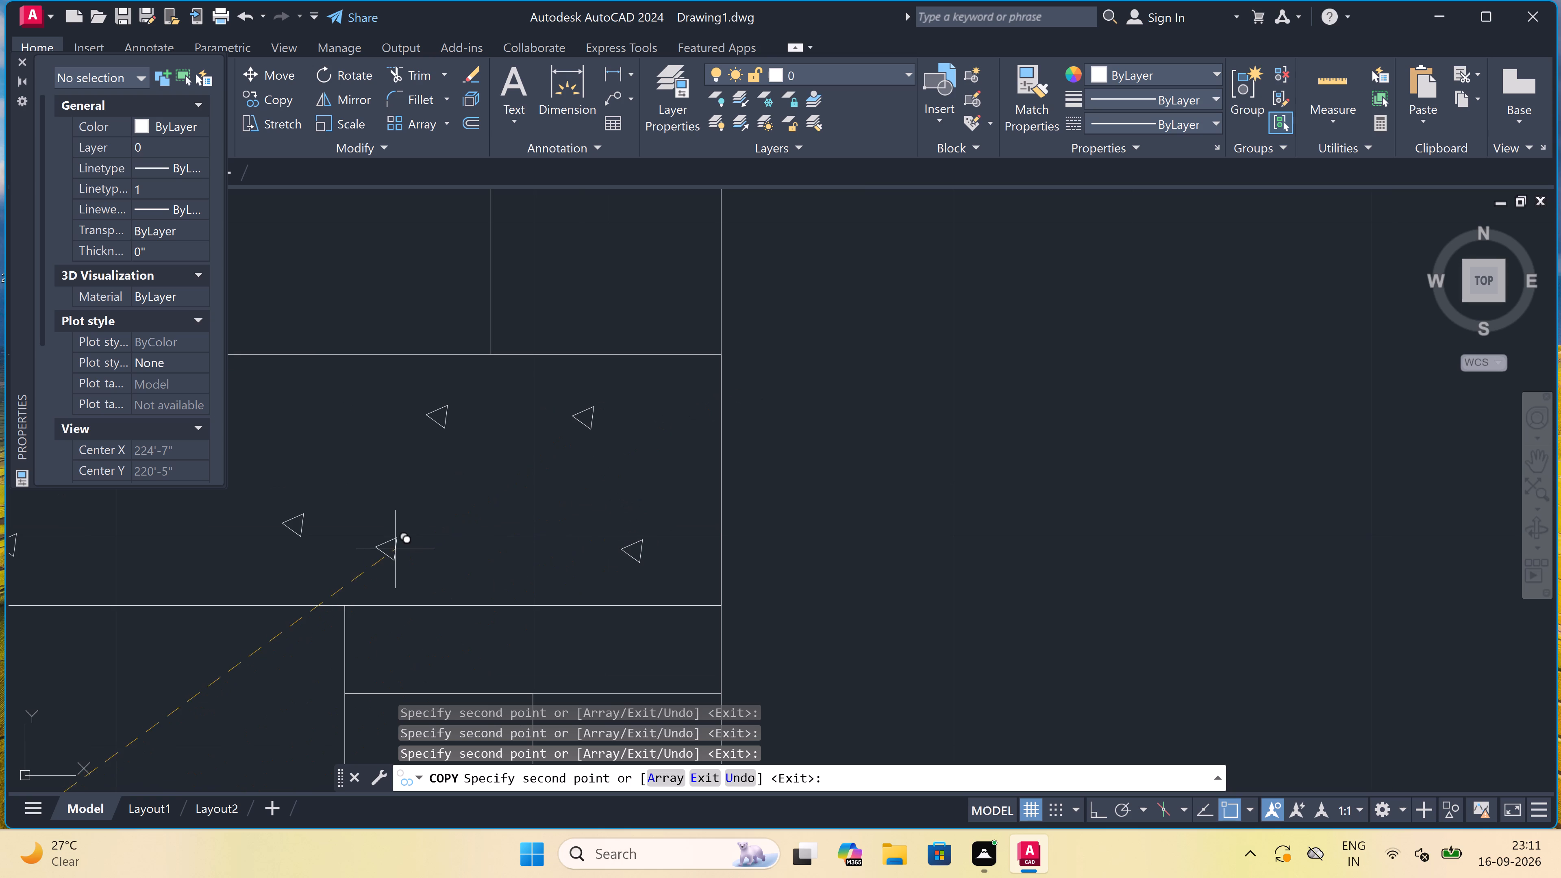
click(513, 541)
scroll(575, 447, down, 7)
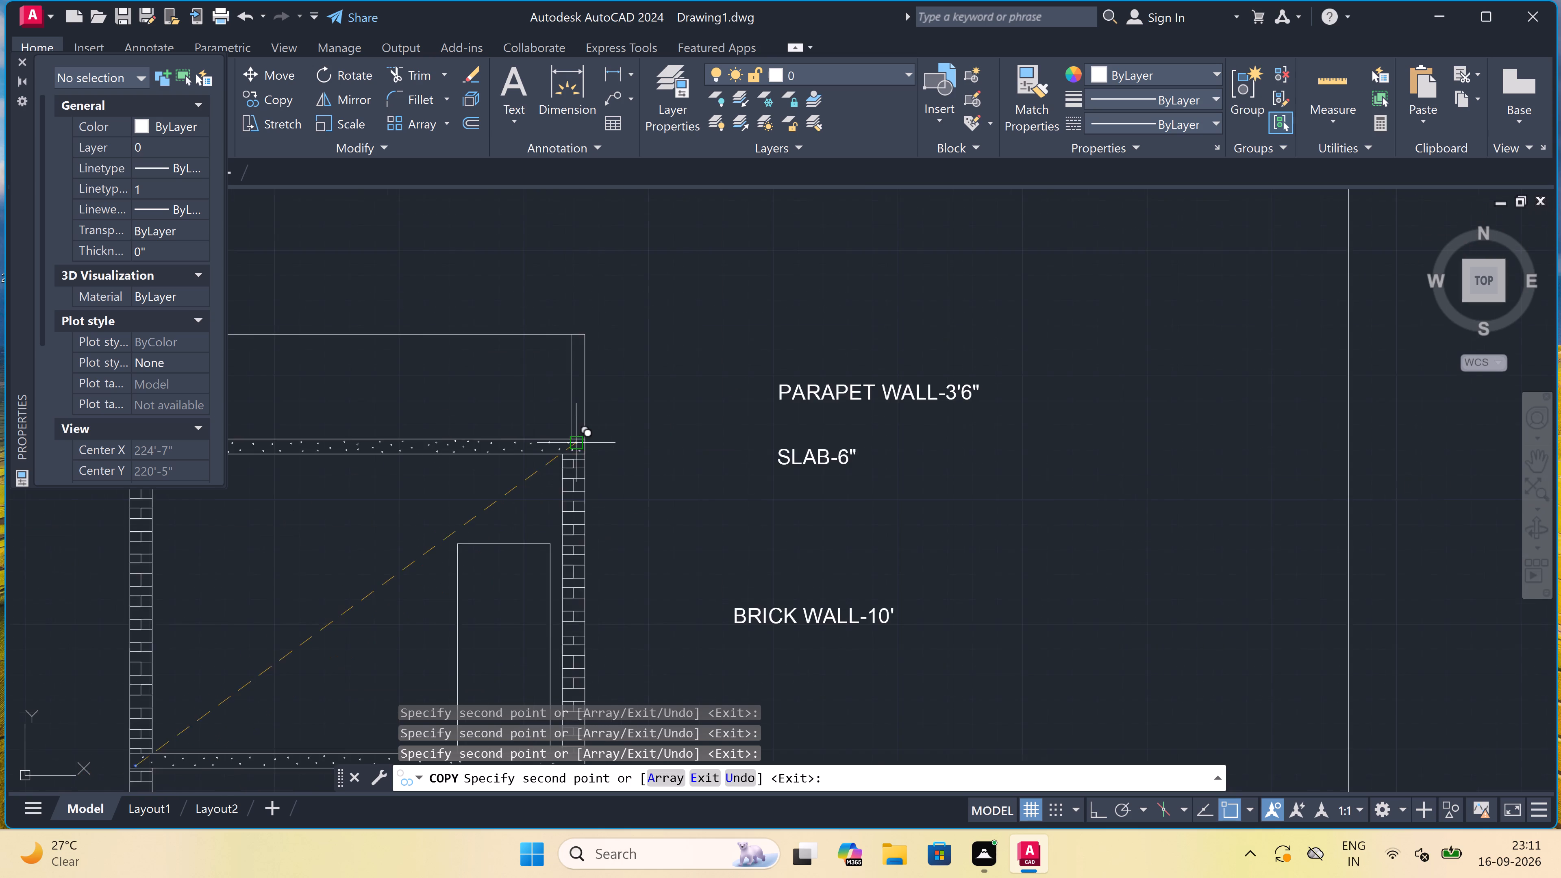
scroll(576, 443, down, 2)
key(Escape)
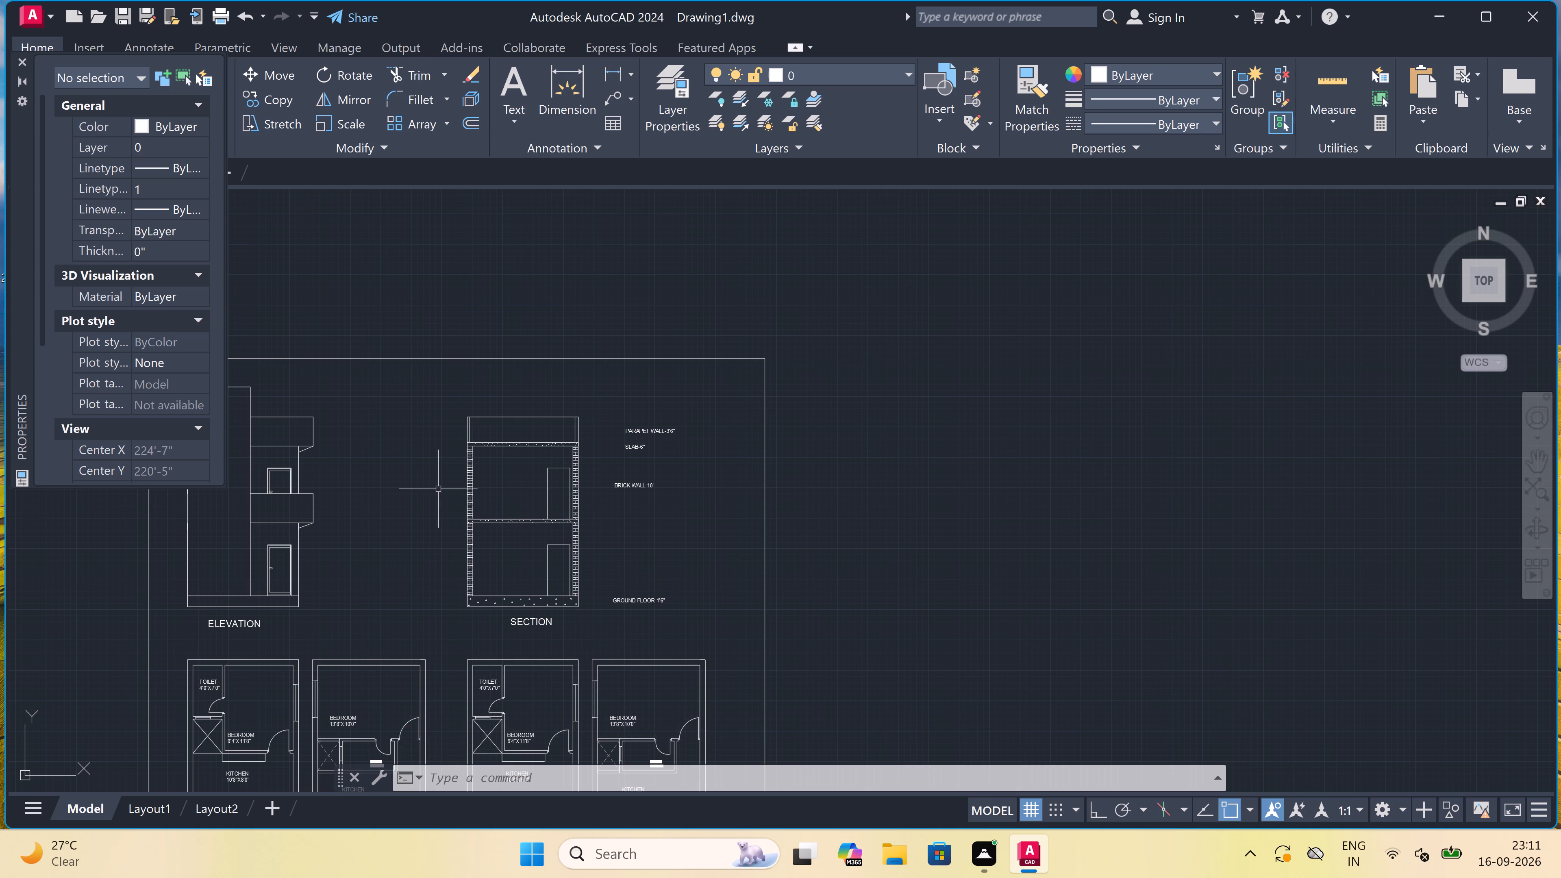
Draw a small projection at the elevation tower's top right corner: out from the corner, 1'-6" down, and back to the wall.
scroll(367, 477, down, 3)
scroll(334, 493, up, 3)
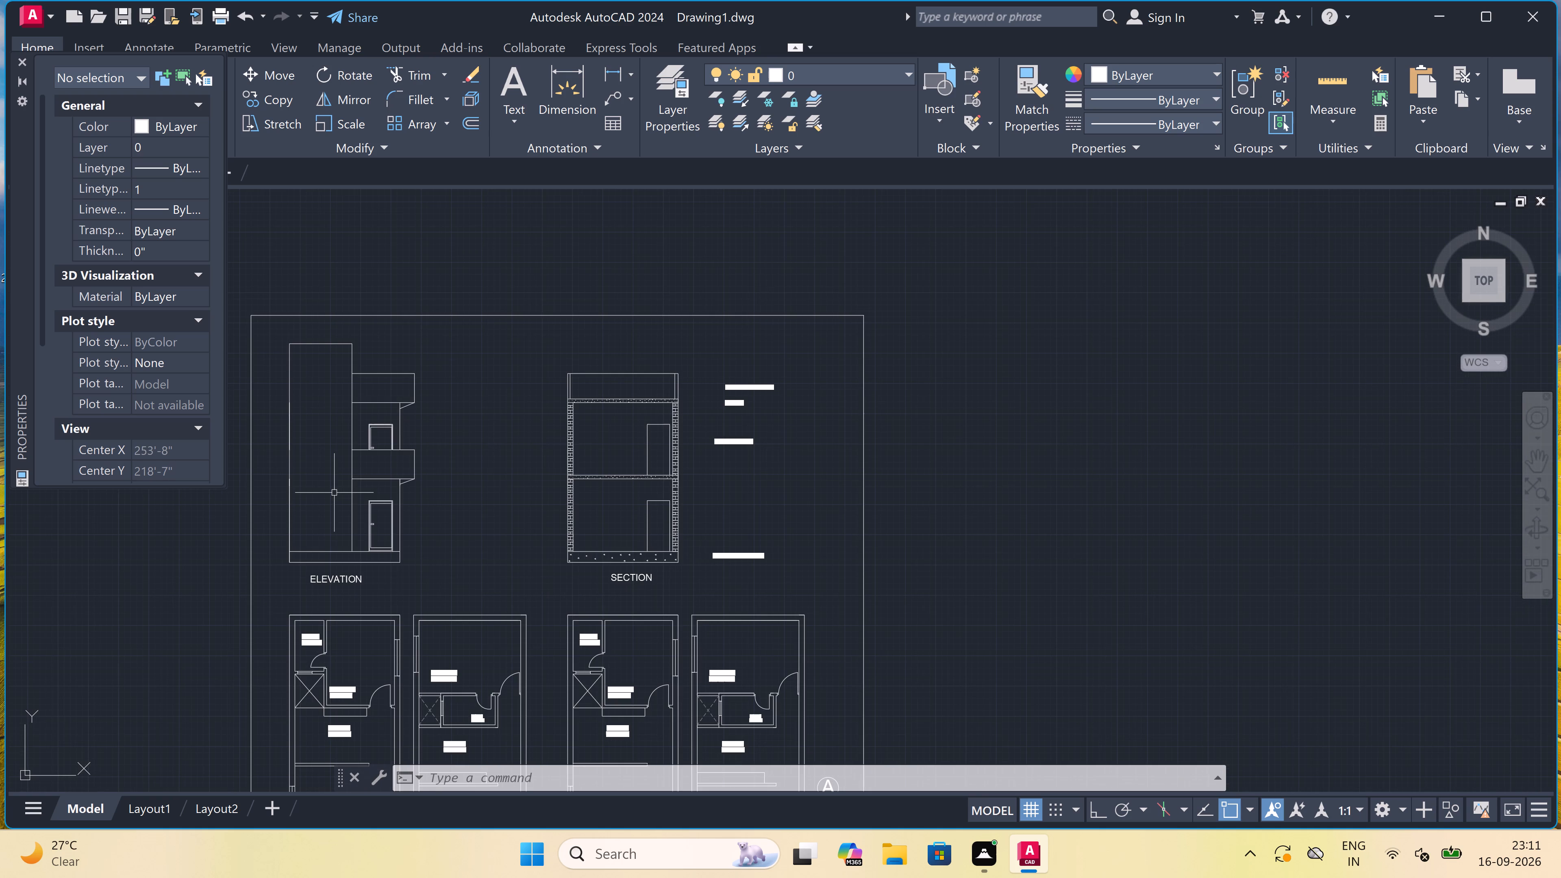
scroll(313, 298, up, 3)
key(l)
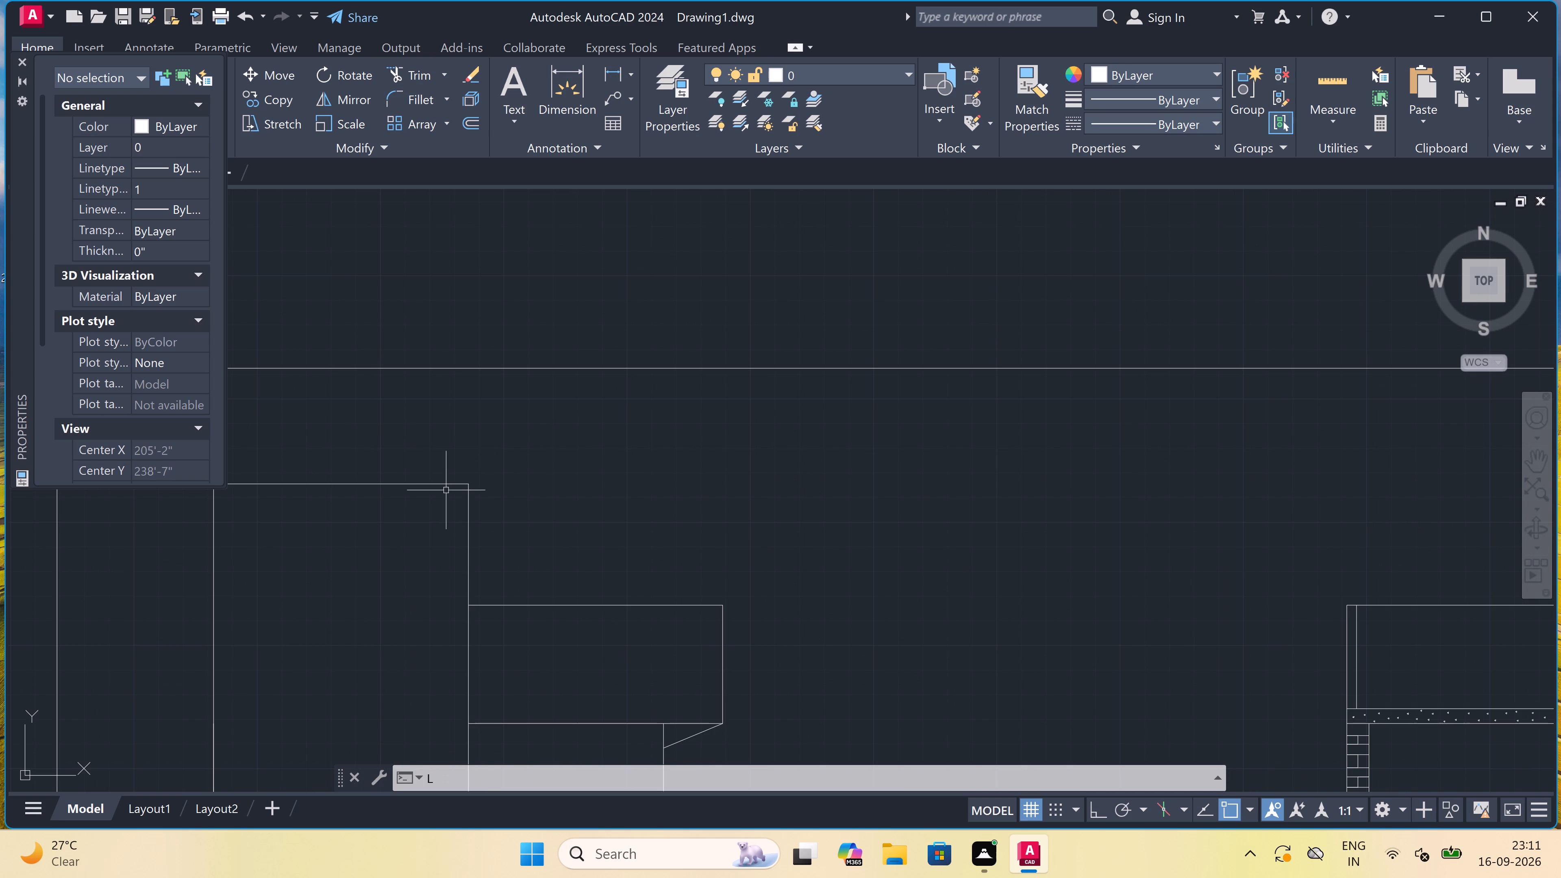
key(space)
click(466, 483)
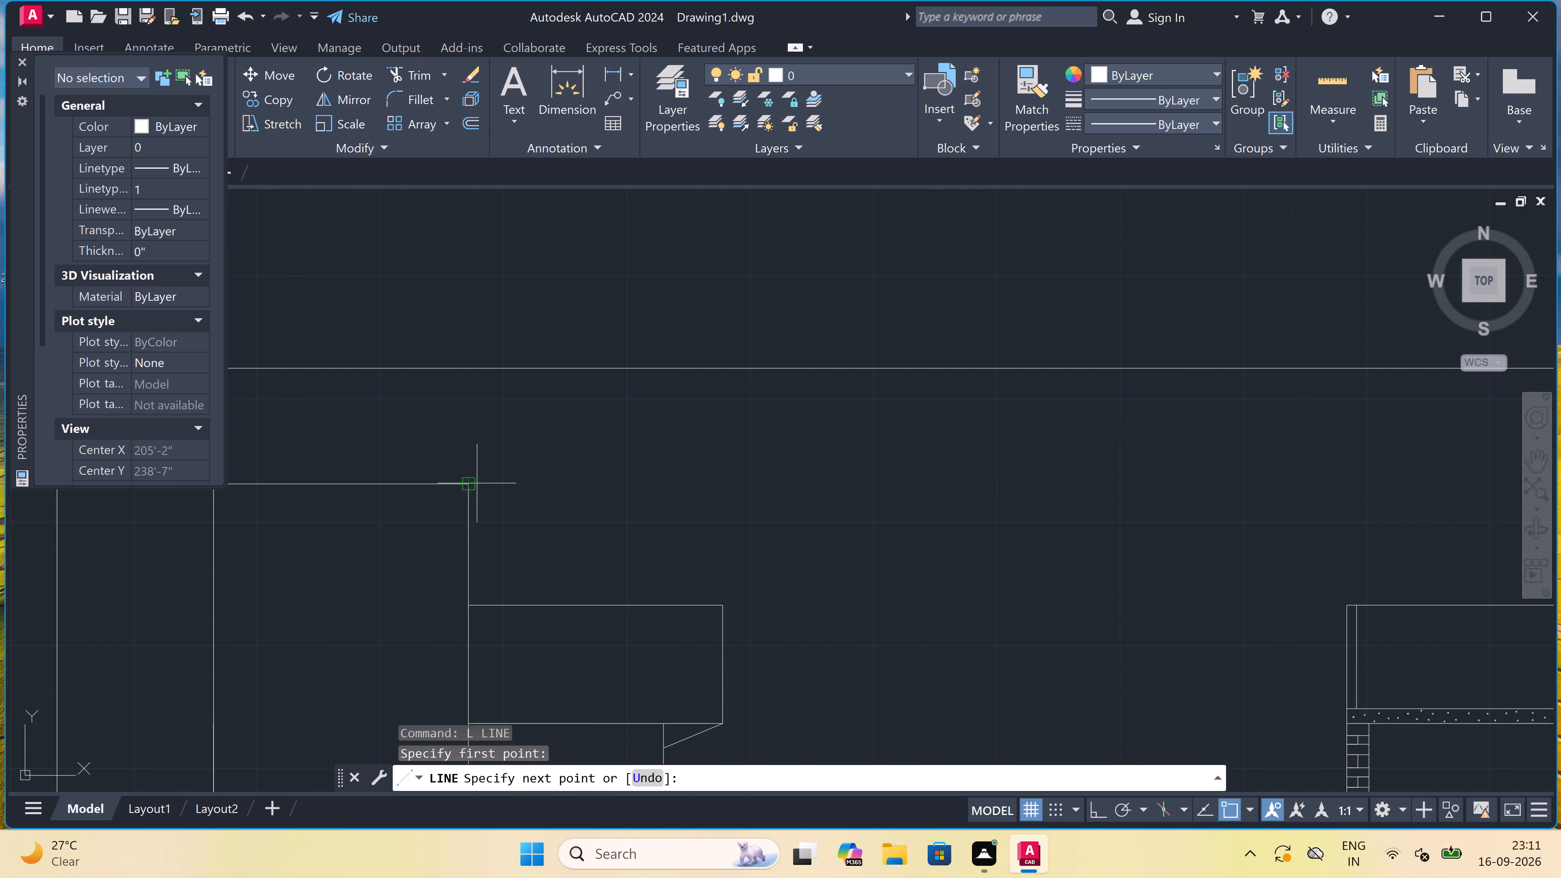
drag(493, 487, 493, 491)
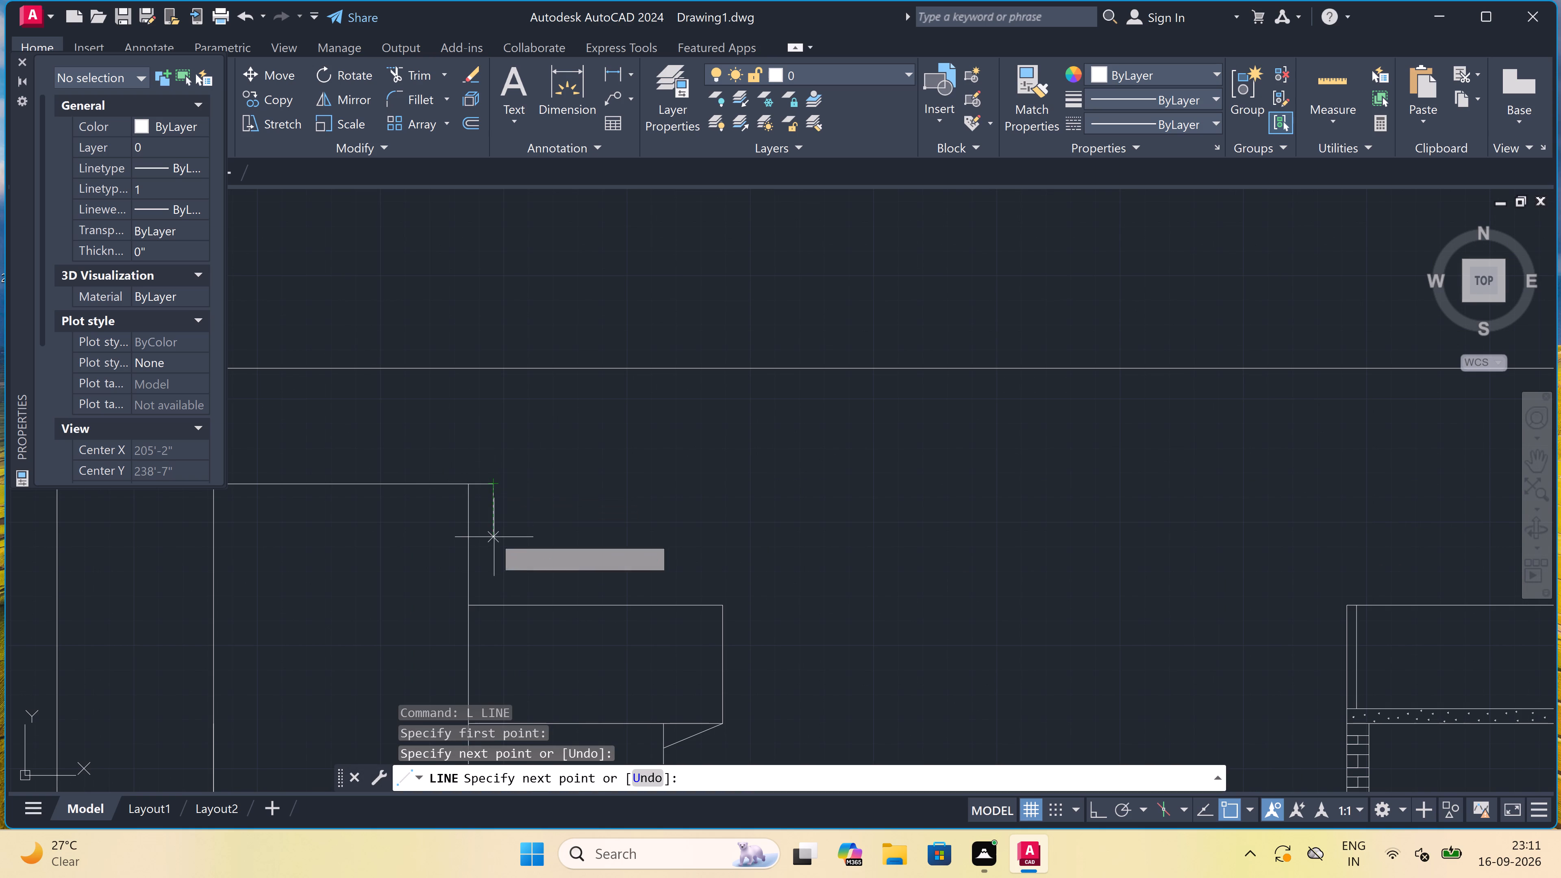
scroll(492, 535, up, 2)
key(F8)
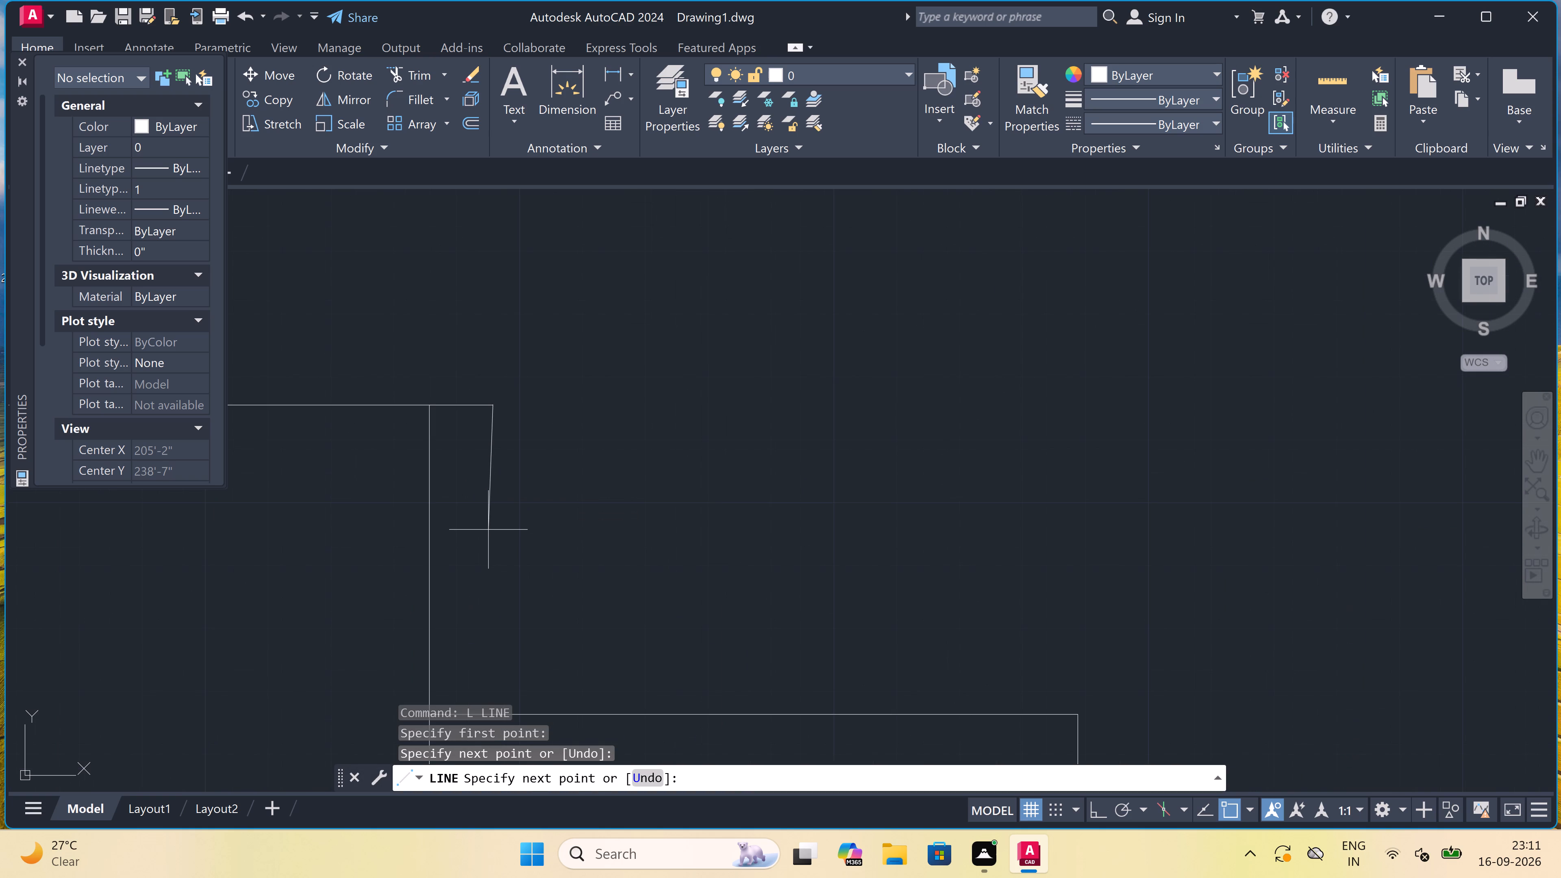
click(487, 519)
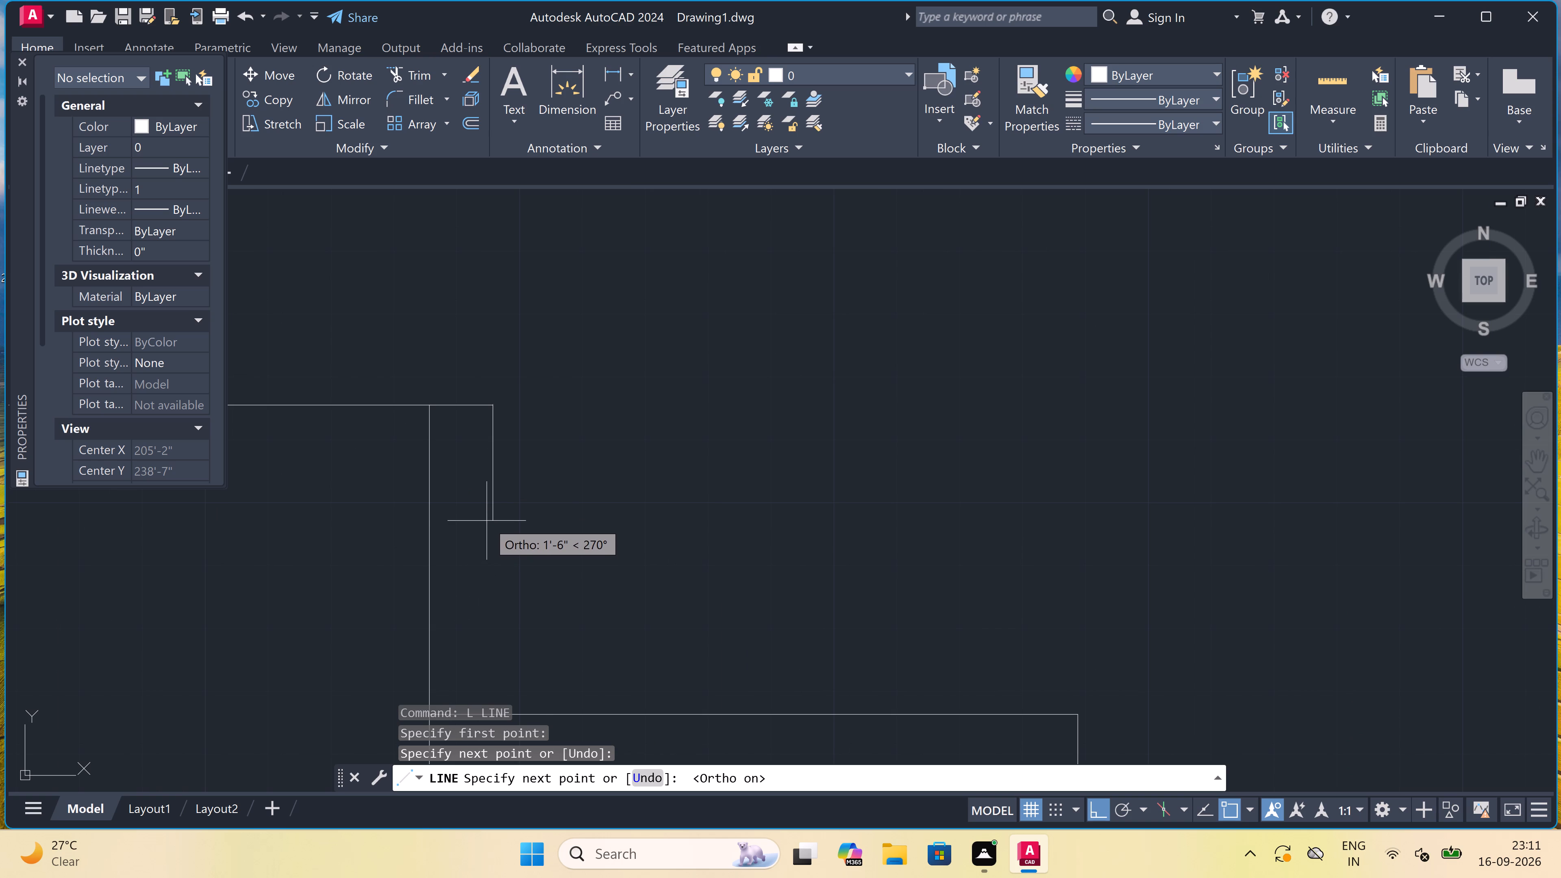
click(434, 519)
key(Escape)
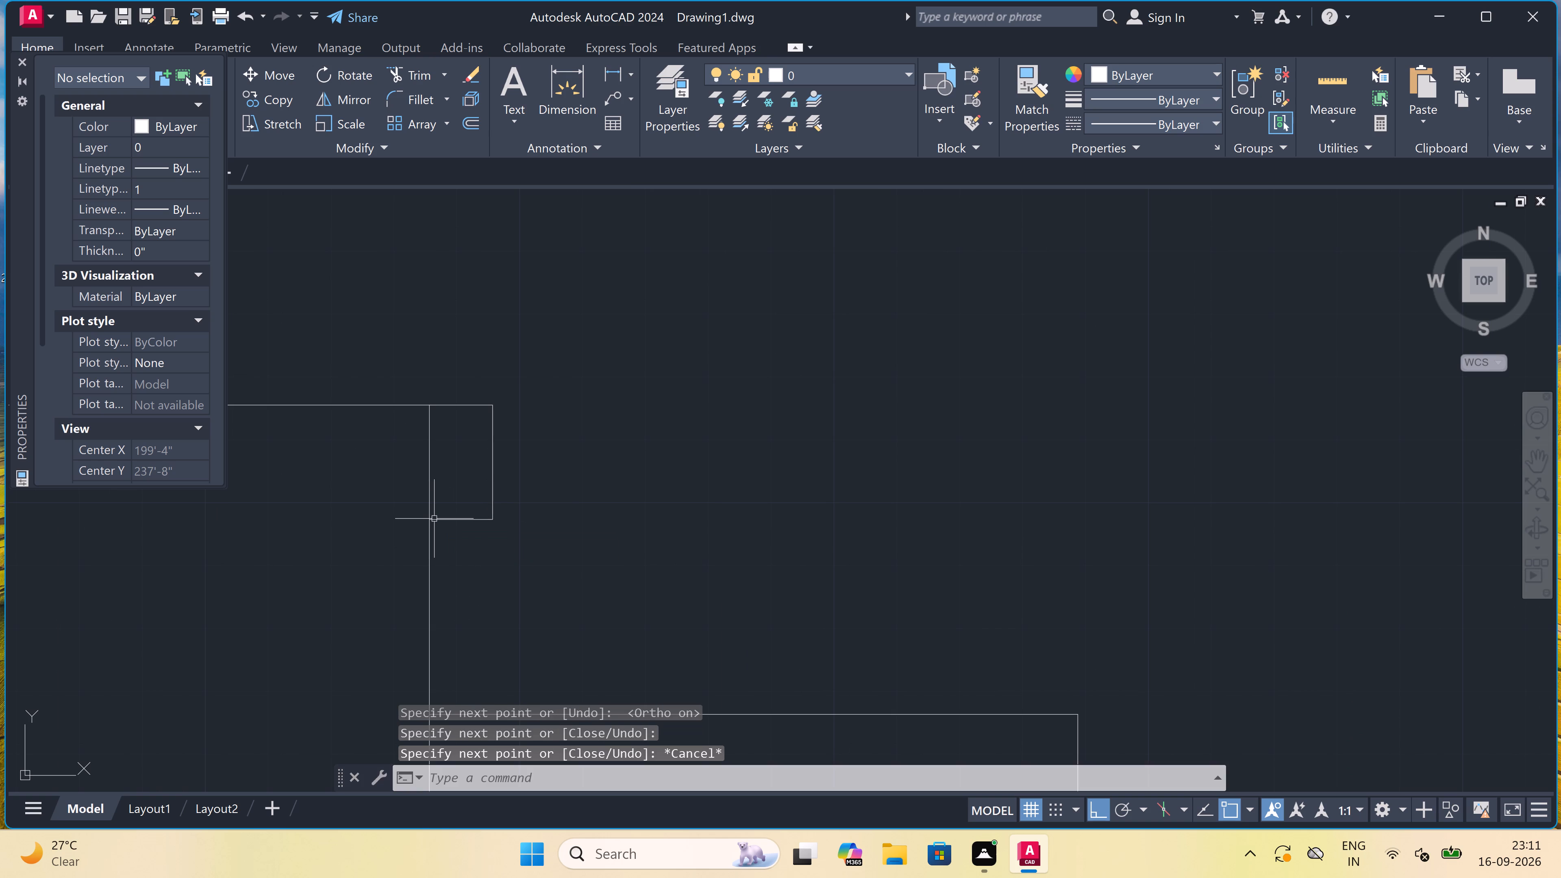
Trim away the part of the tower's right wall line that lies inside the new top projection.
text(TR)
key(space)
click(432, 493)
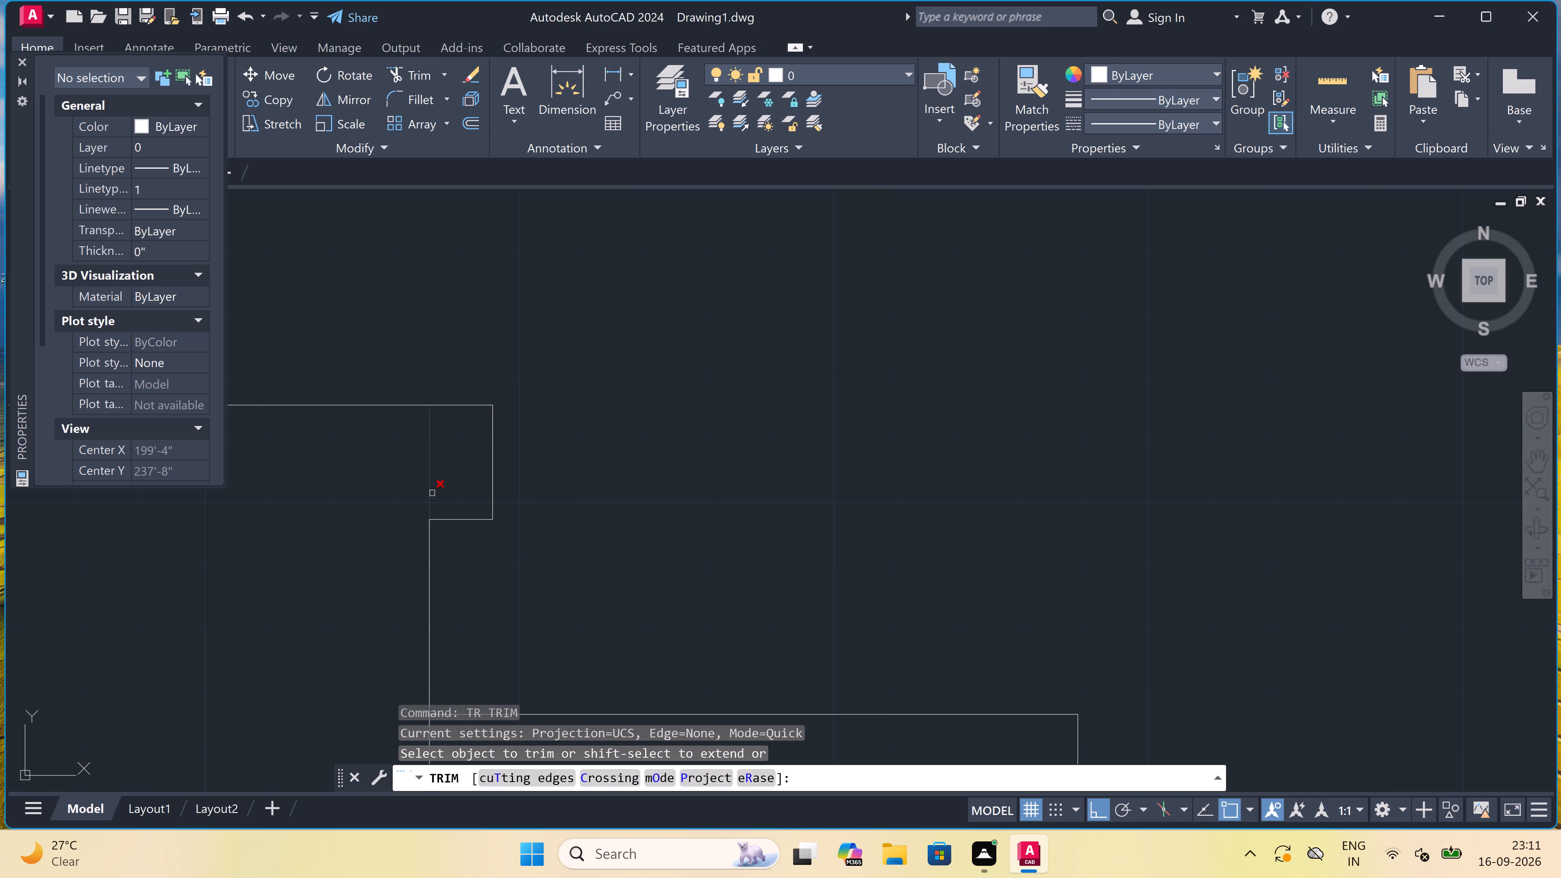
key(Escape)
Draw a sloping line from the projection's lower outer corner down to the tower's right wall line.
text(L)
key(space)
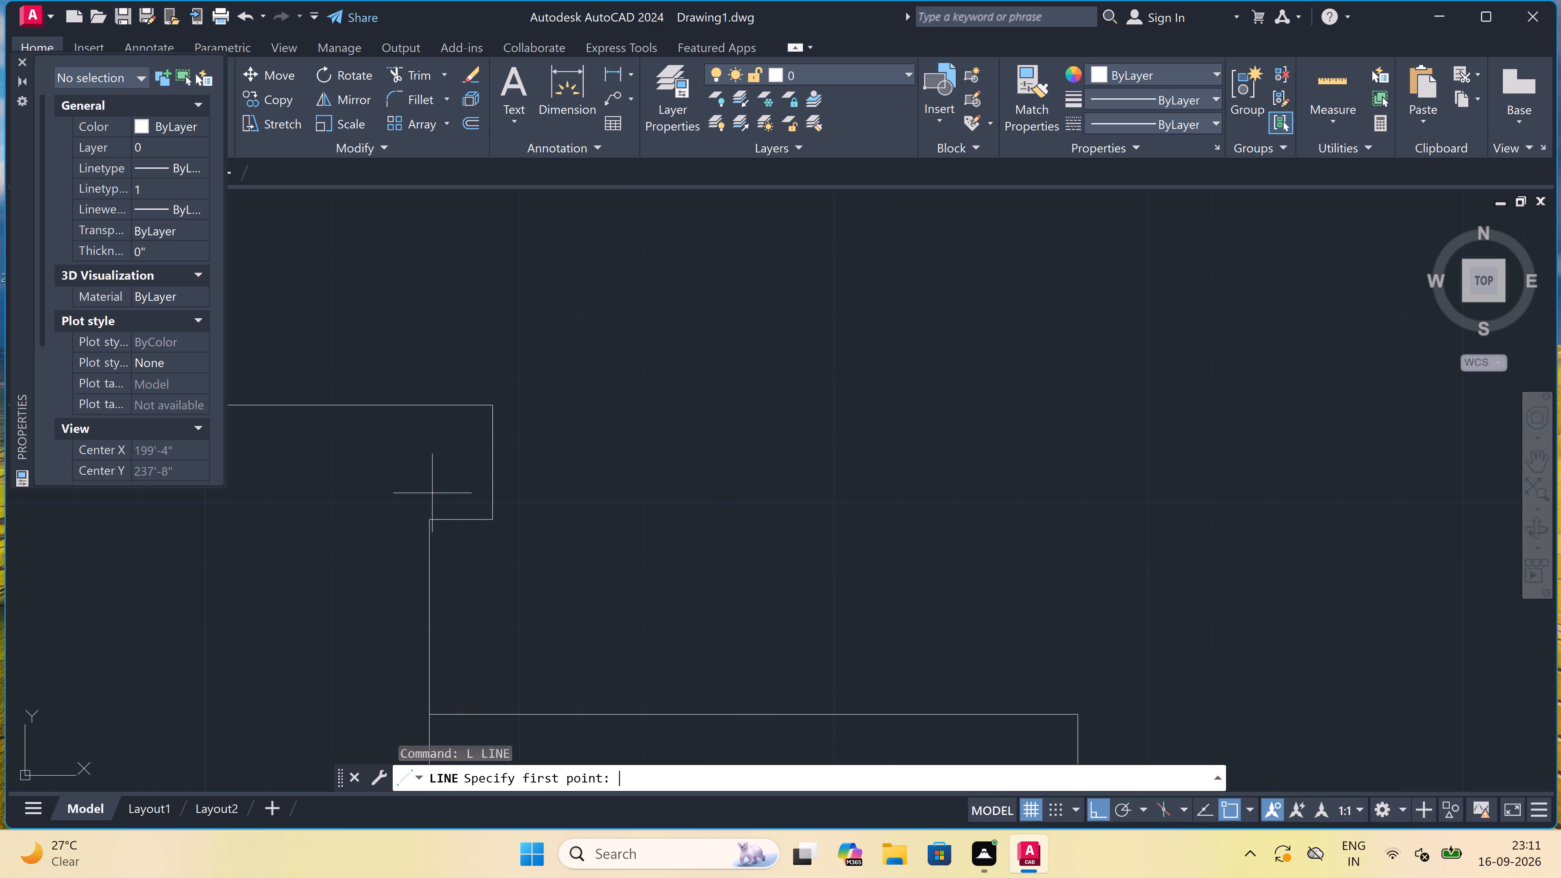
click(489, 519)
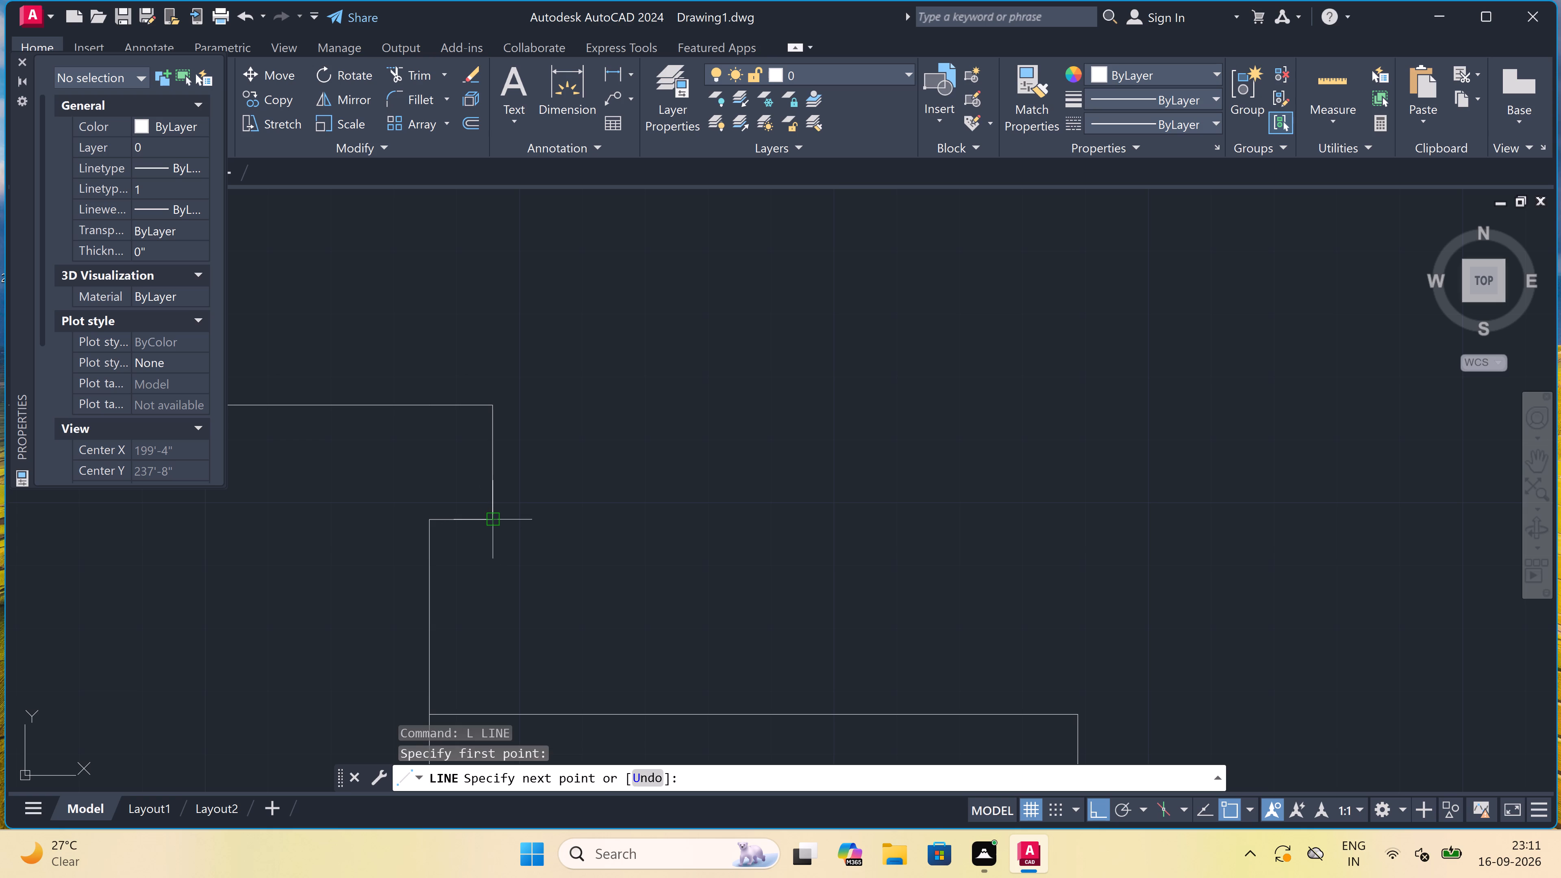
key(F8)
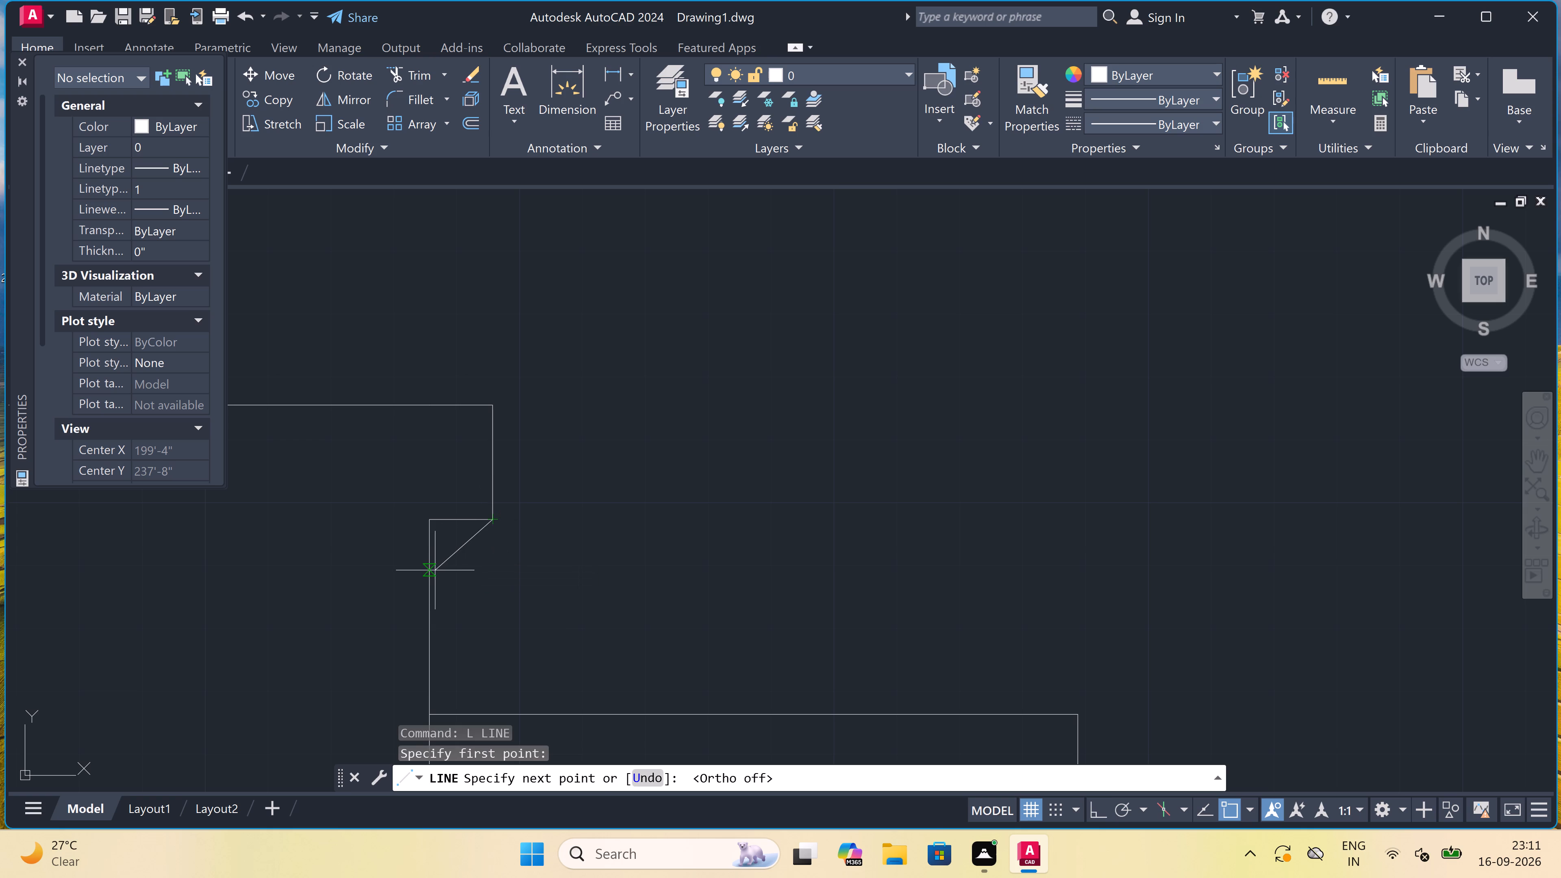
click(429, 567)
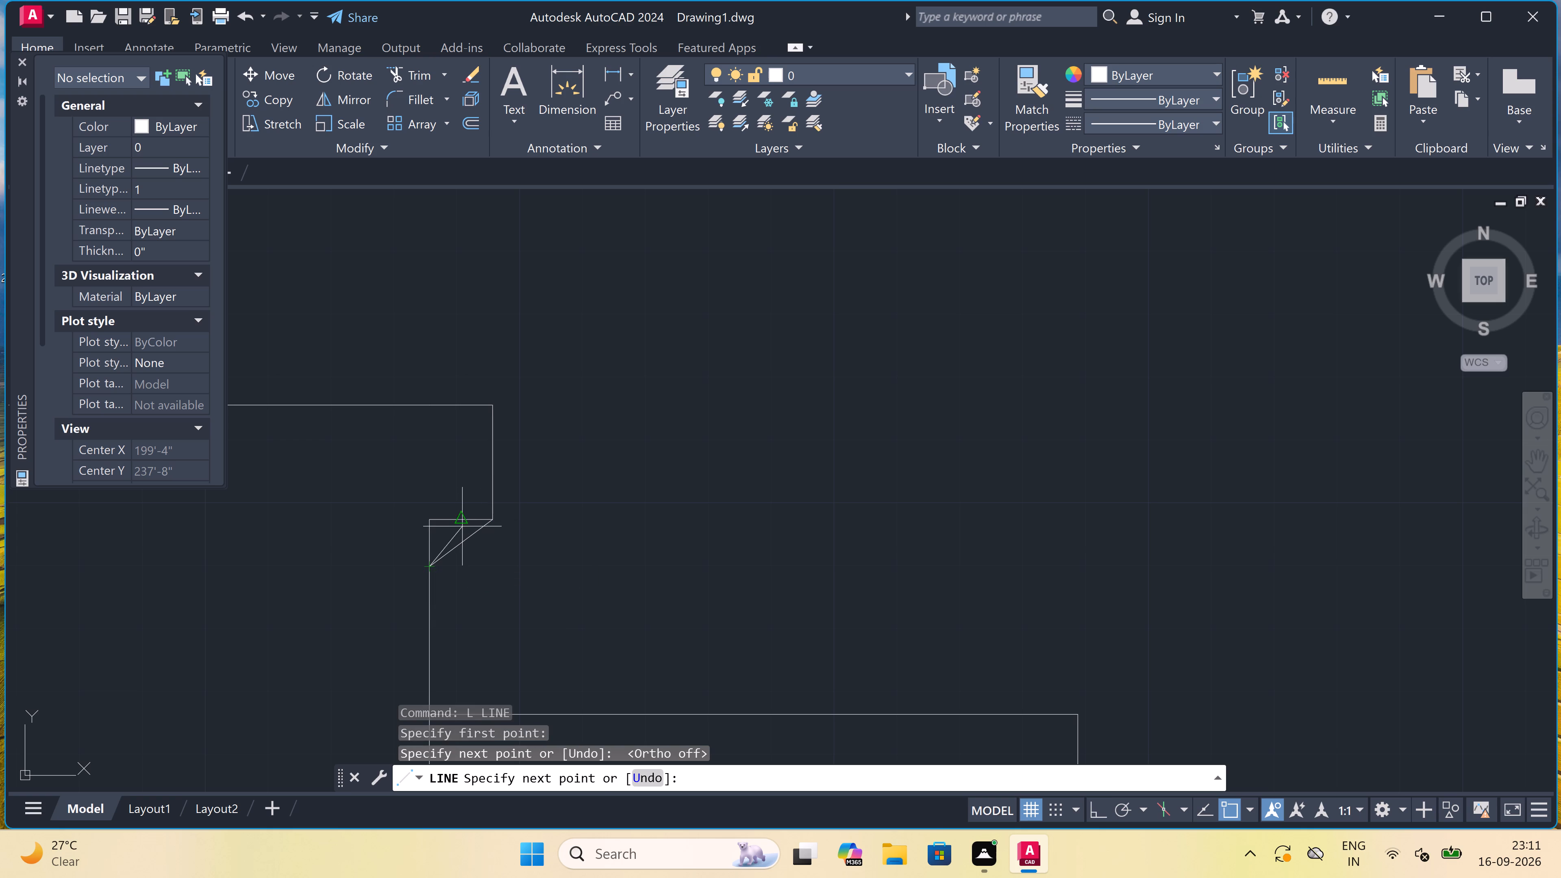
key(Escape)
Draw a horizontal line from the projection's lower inner corner across the tower to its left edge.
key(space)
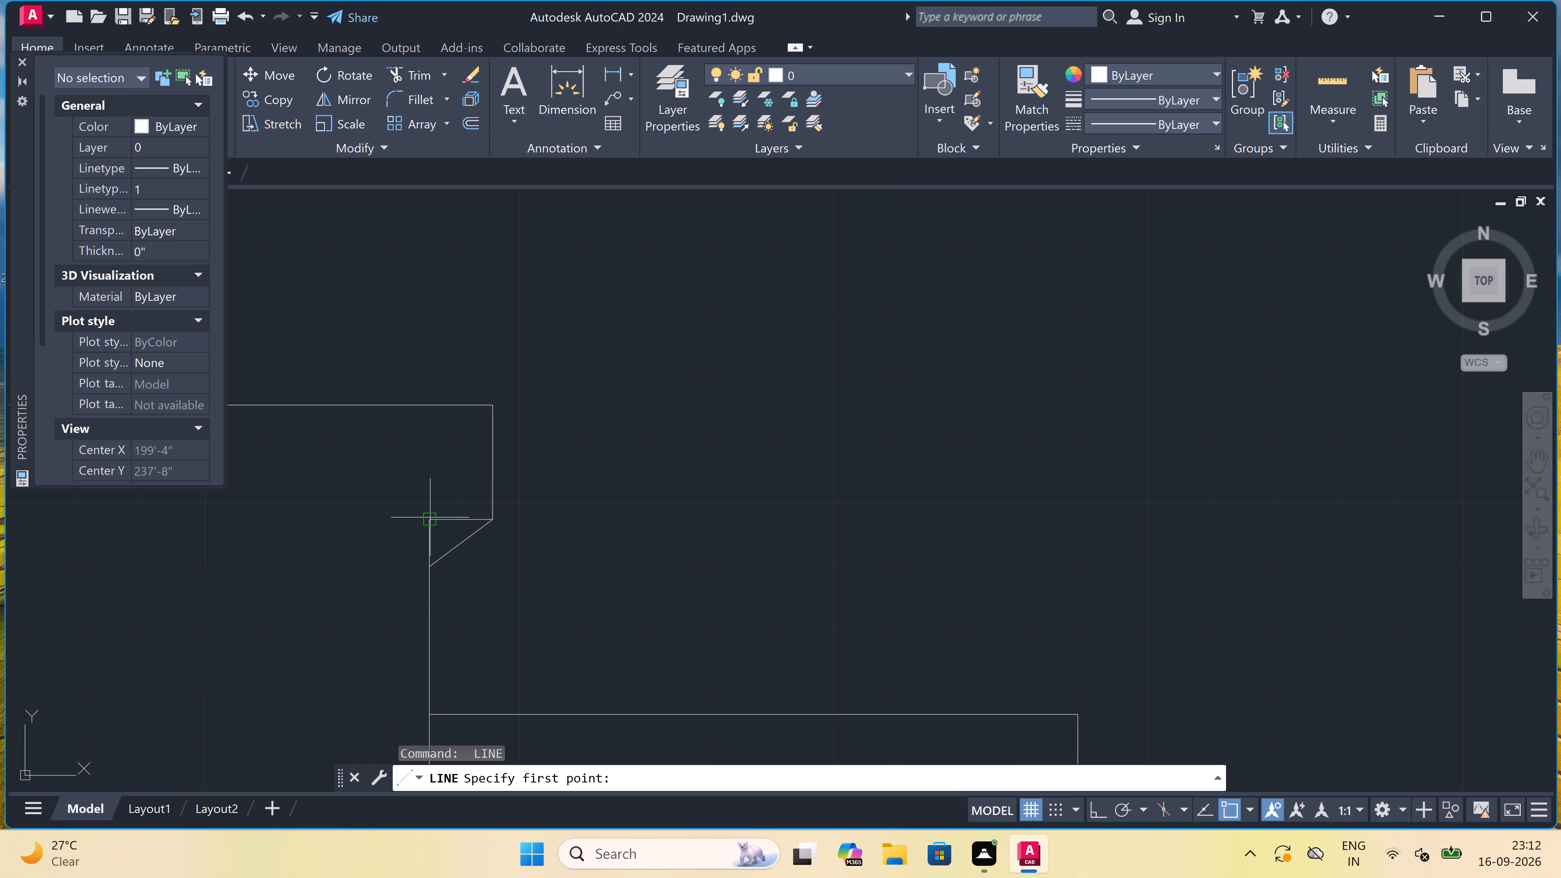
click(431, 519)
scroll(431, 519, down, 4)
scroll(320, 517, up, 1)
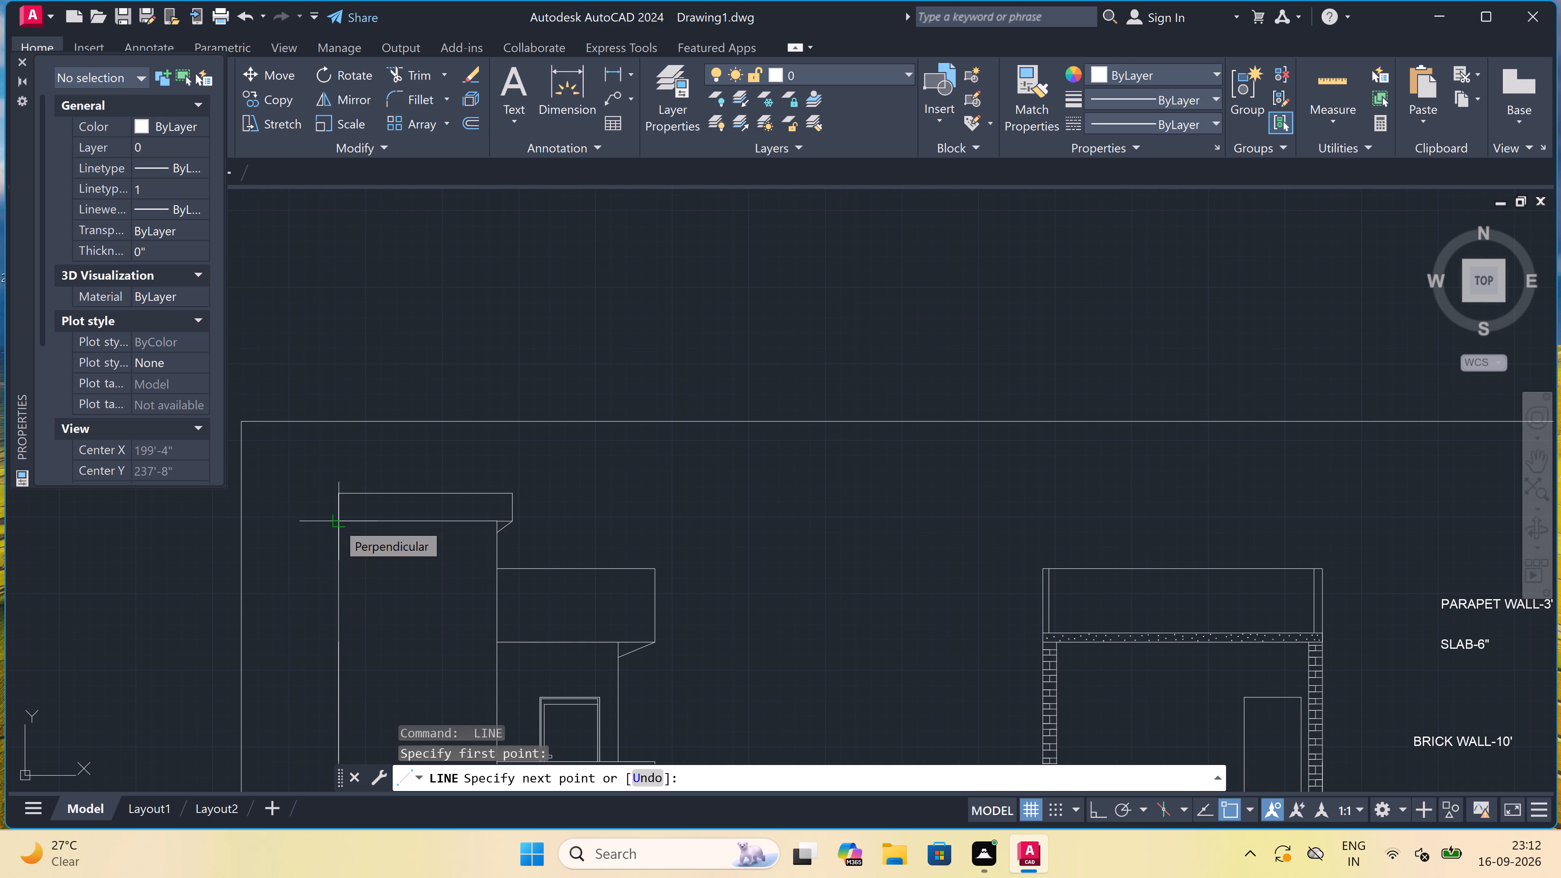
key(F8)
scroll(339, 522, up, 2)
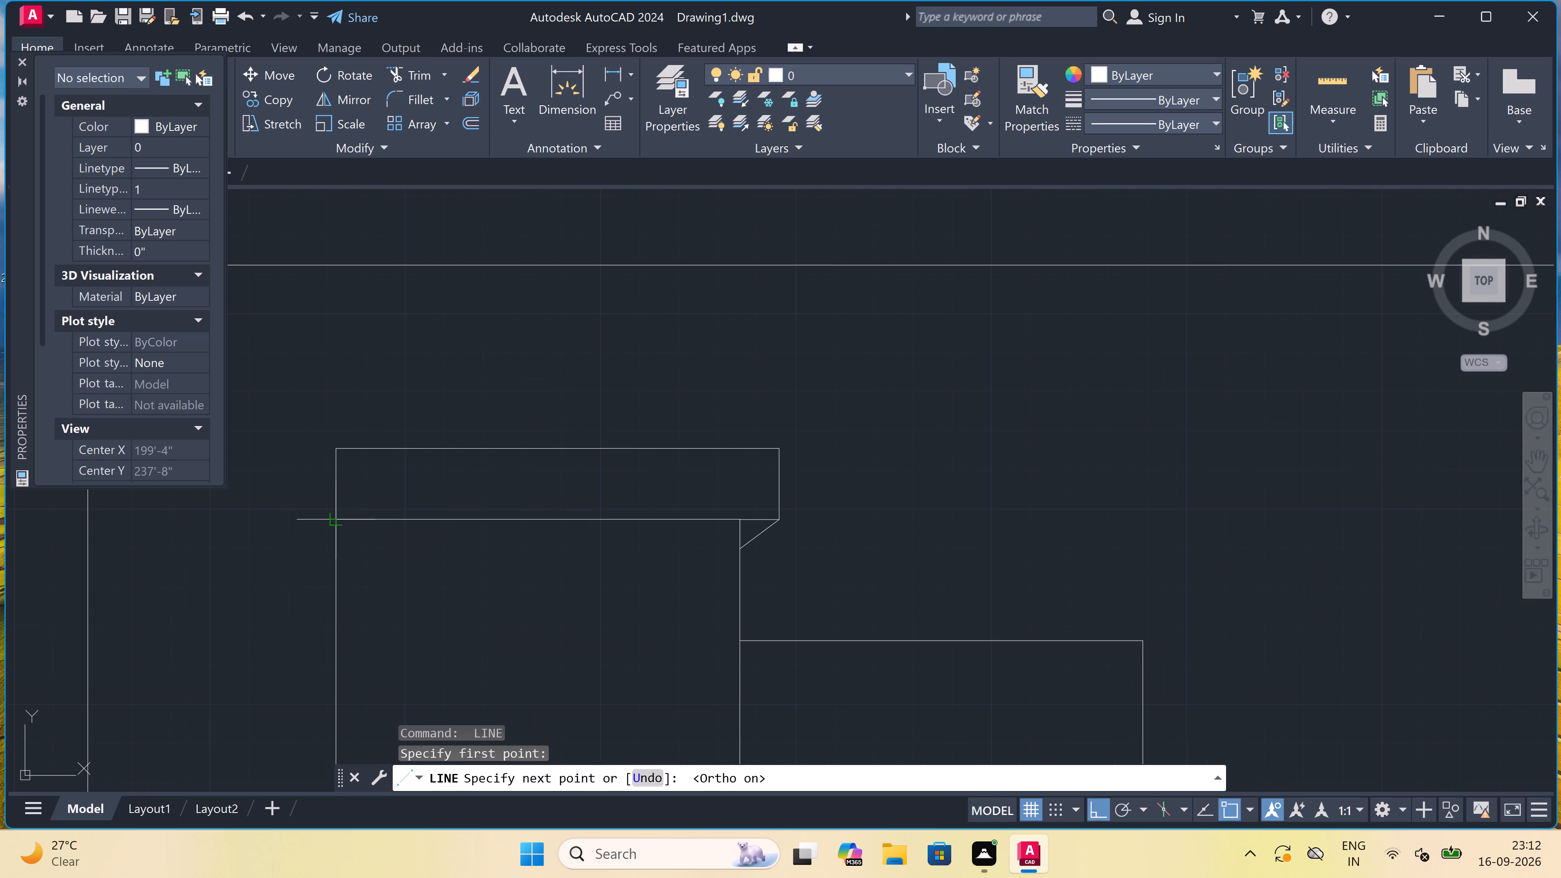
click(340, 522)
key(Escape)
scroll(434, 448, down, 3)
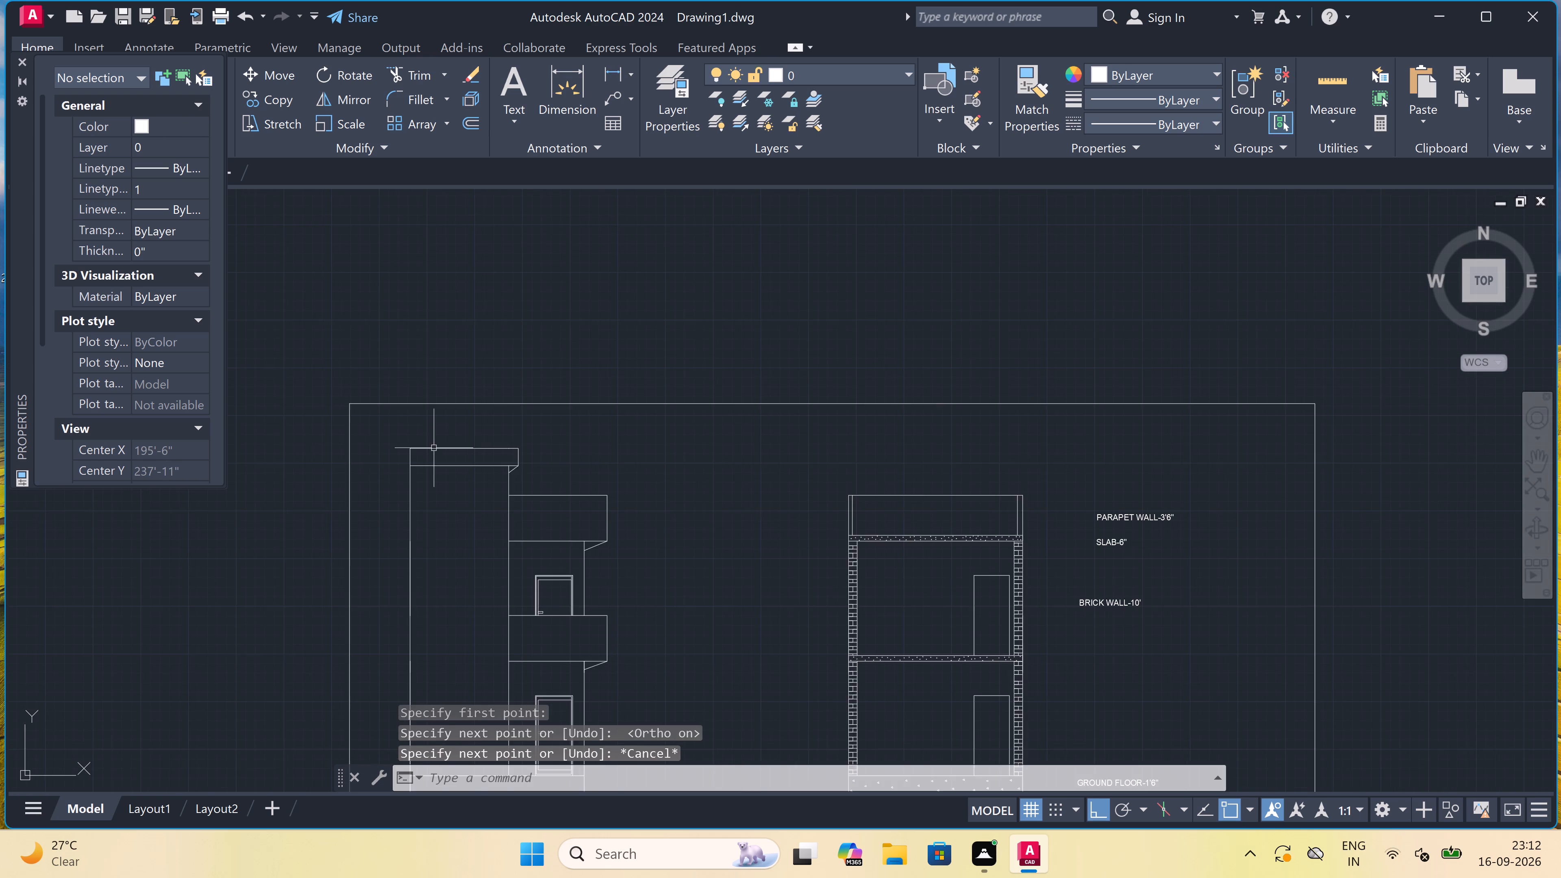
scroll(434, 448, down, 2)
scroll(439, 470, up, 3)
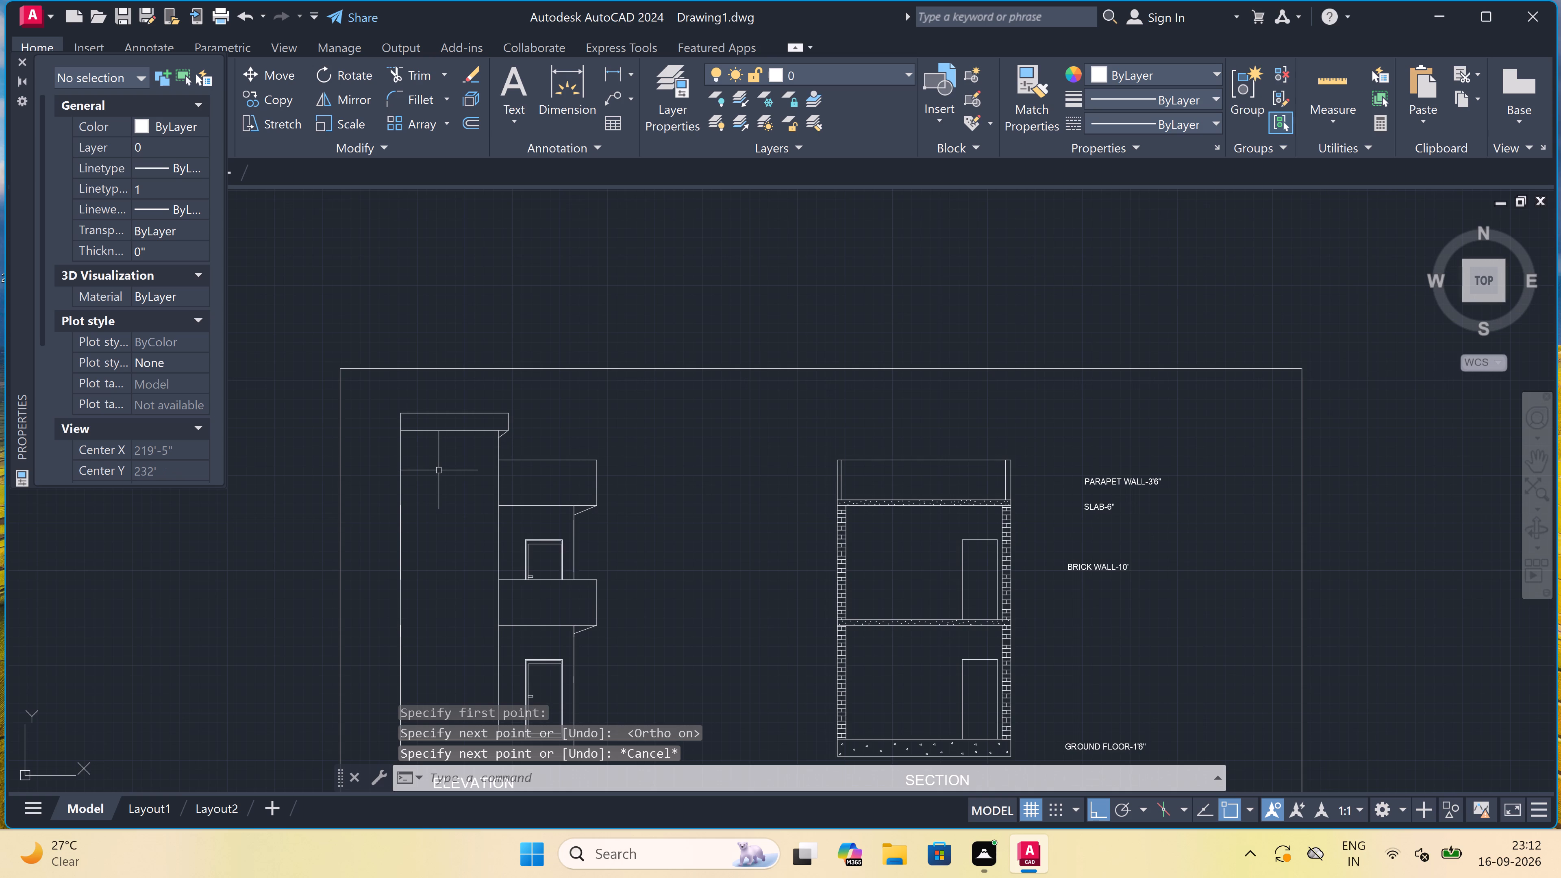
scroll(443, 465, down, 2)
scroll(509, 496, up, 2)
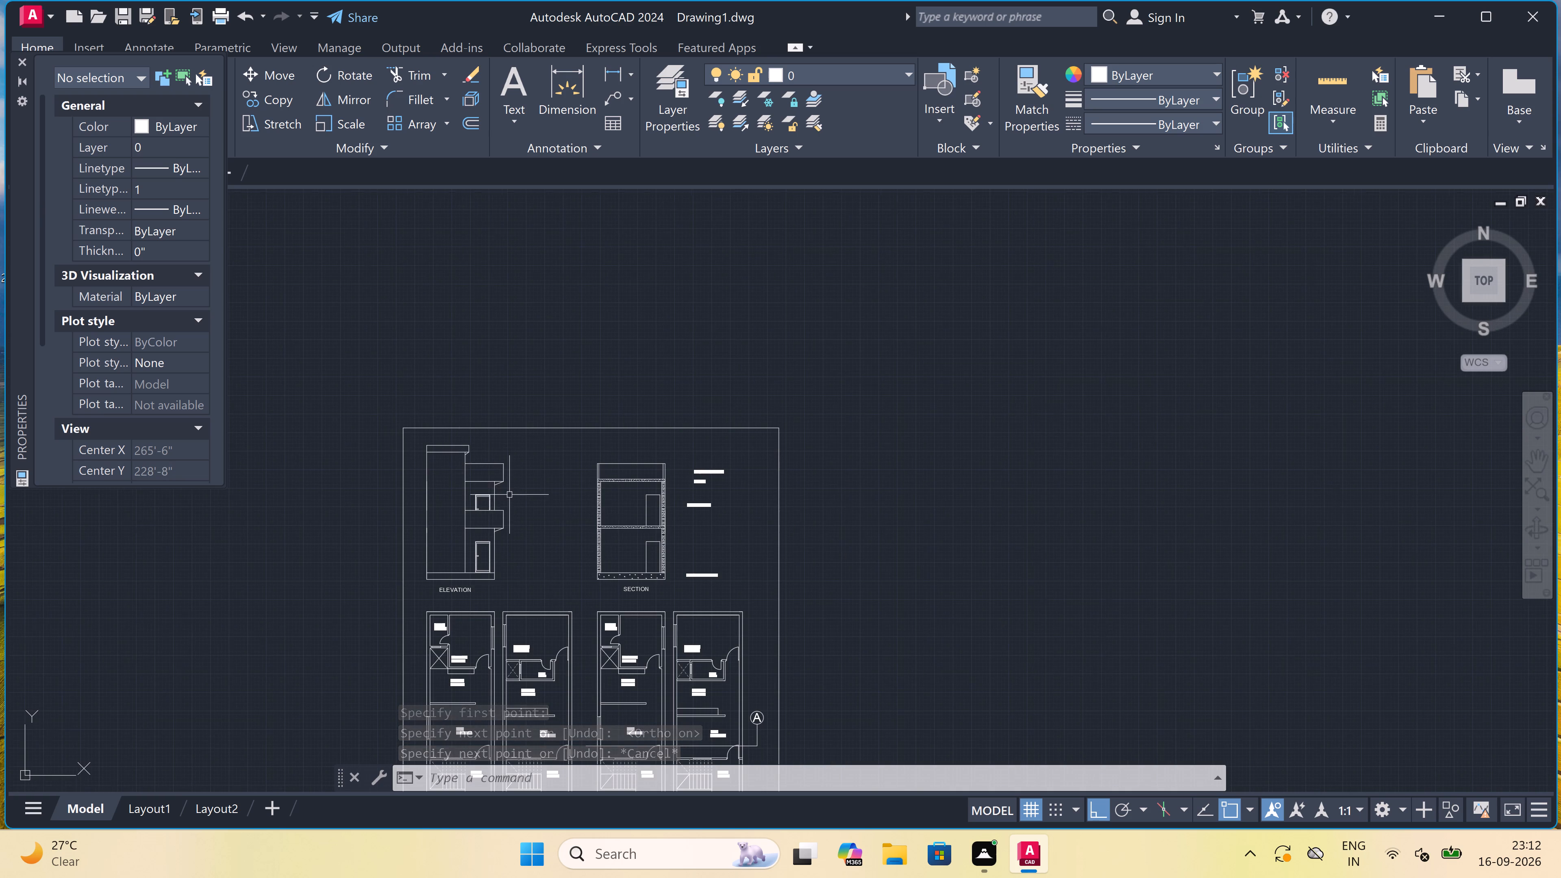
Draw a horizontal leader line from the outer face of the section's right parapet wall to the PARAPET WALL-3'6" label.
scroll(509, 489, down, 2)
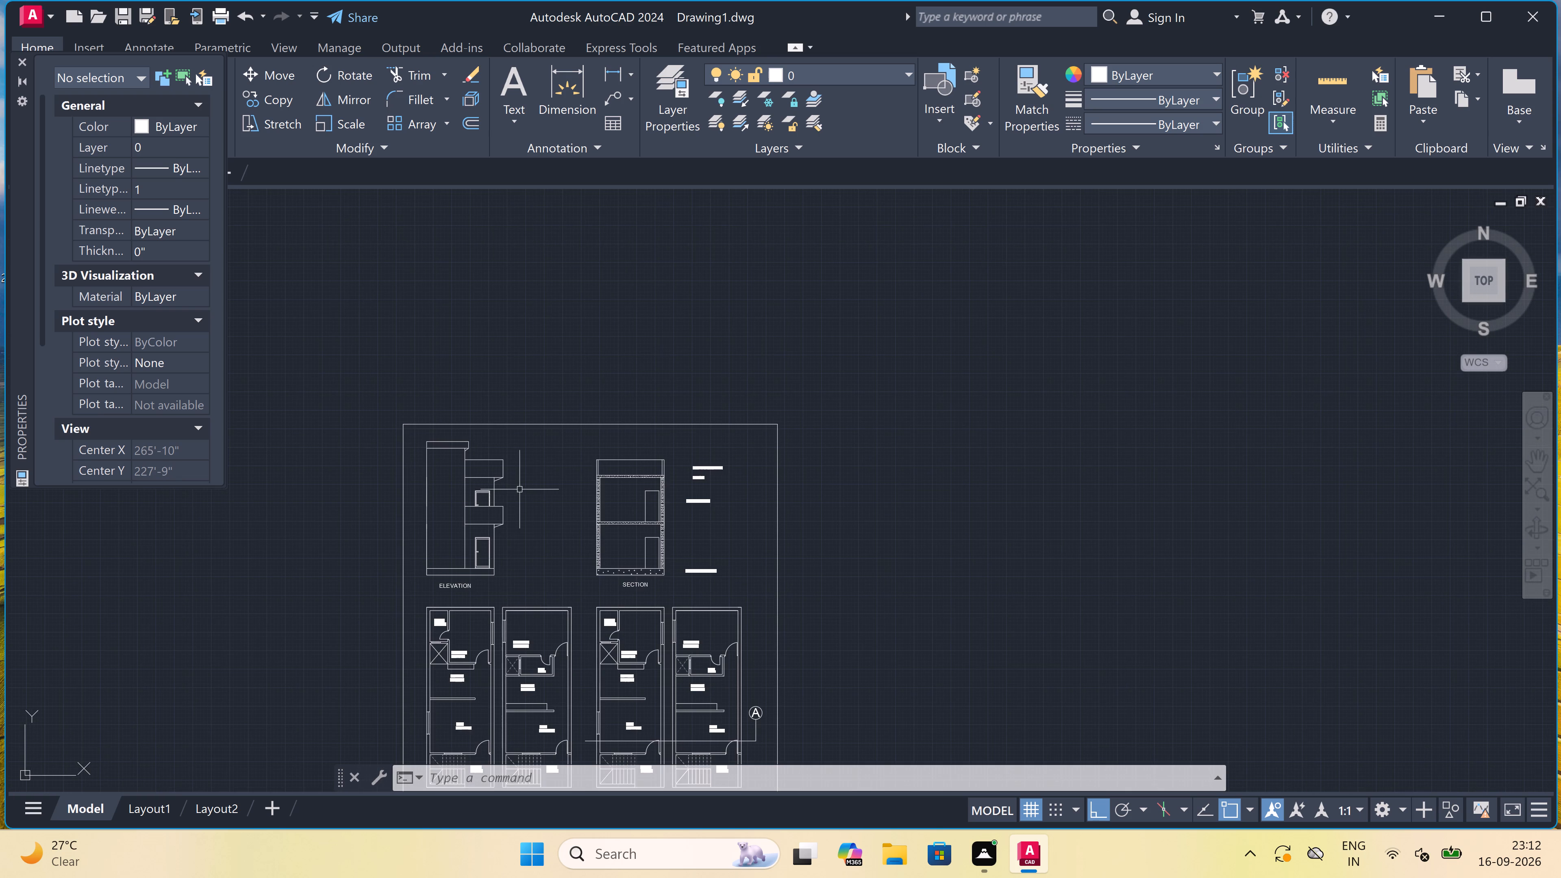
scroll(655, 453, up, 2)
scroll(655, 453, down, 3)
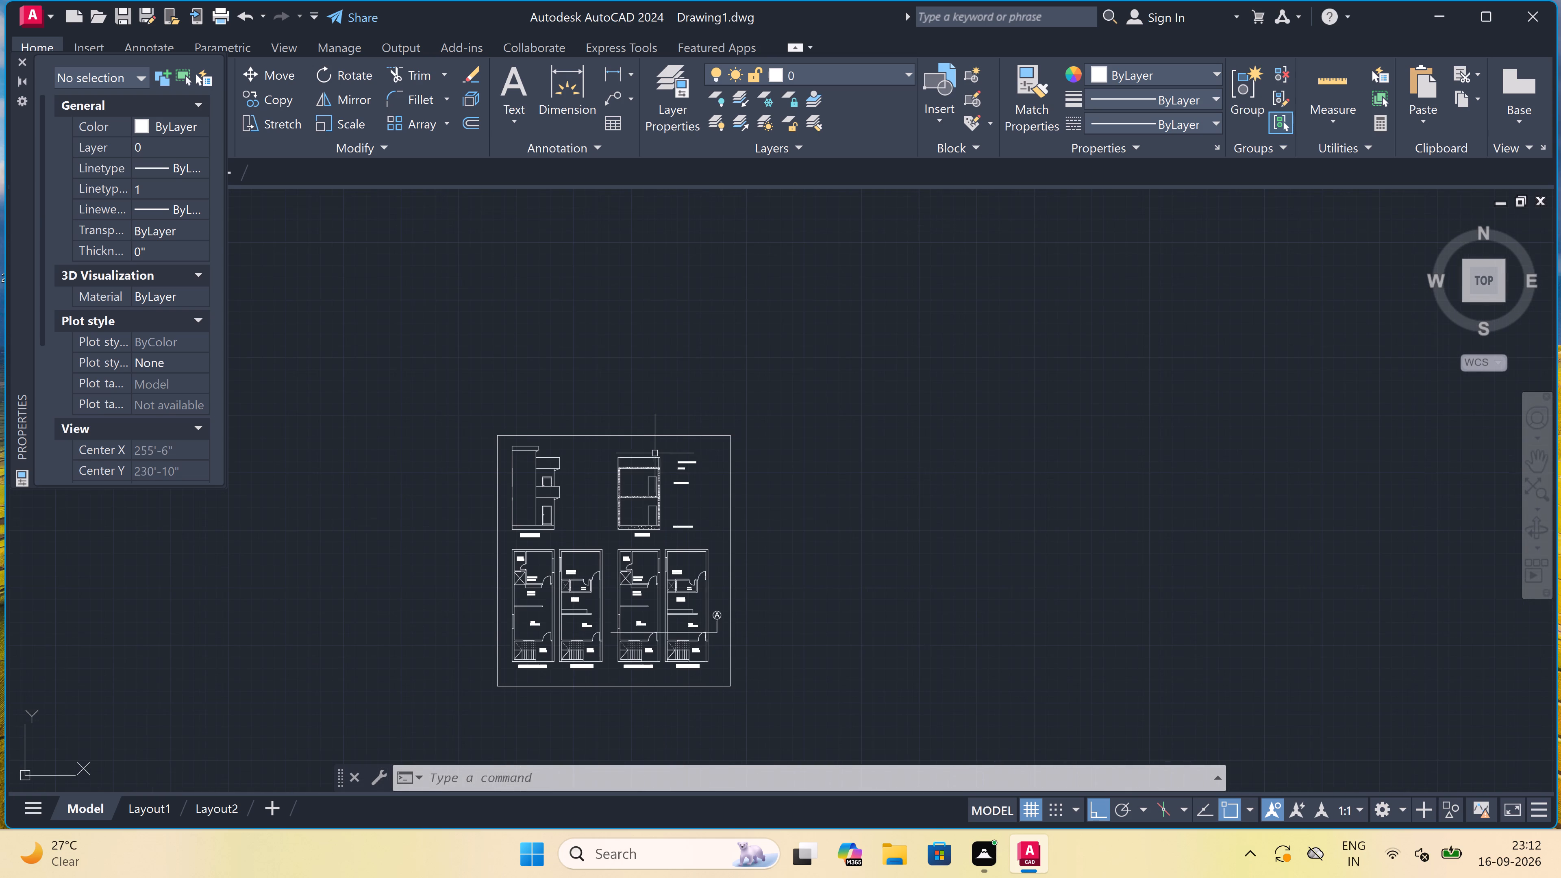
scroll(693, 464, up, 4)
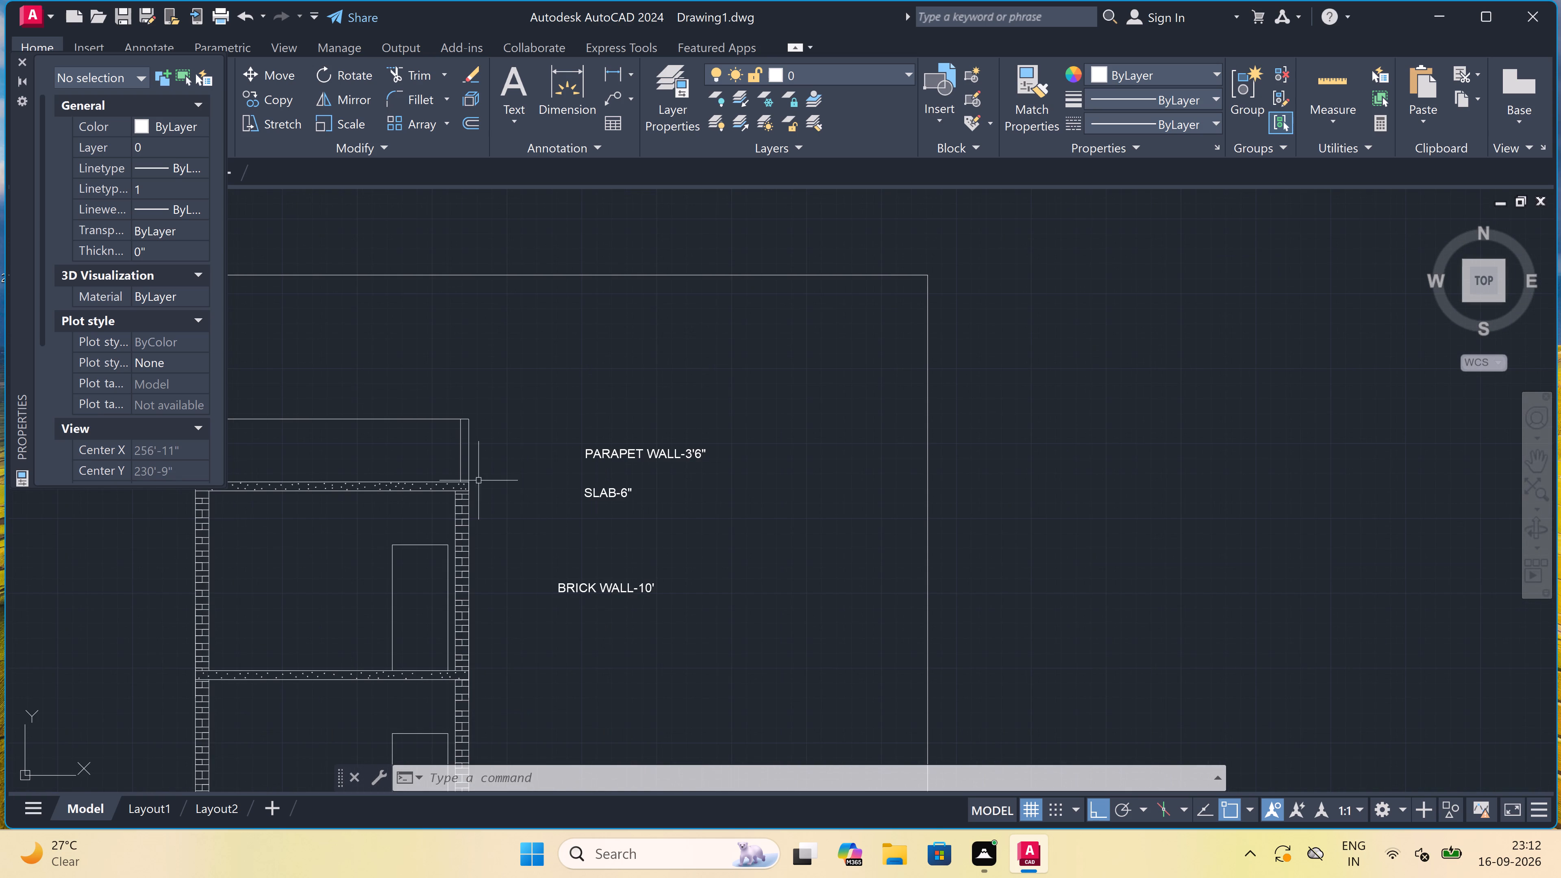
scroll(453, 433, up, 1)
key(l)
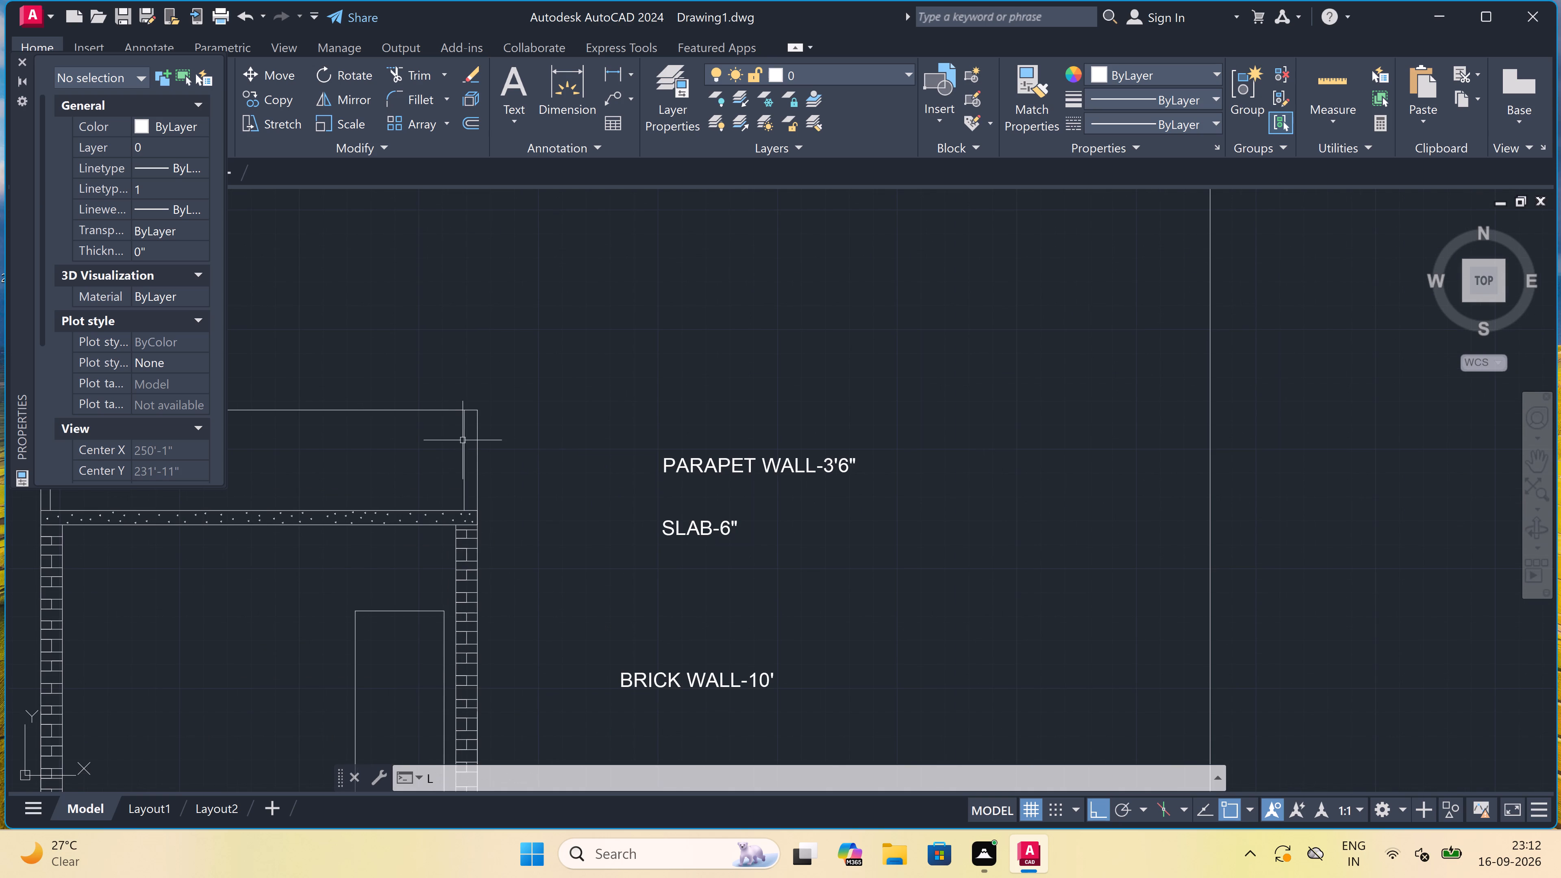
key(space)
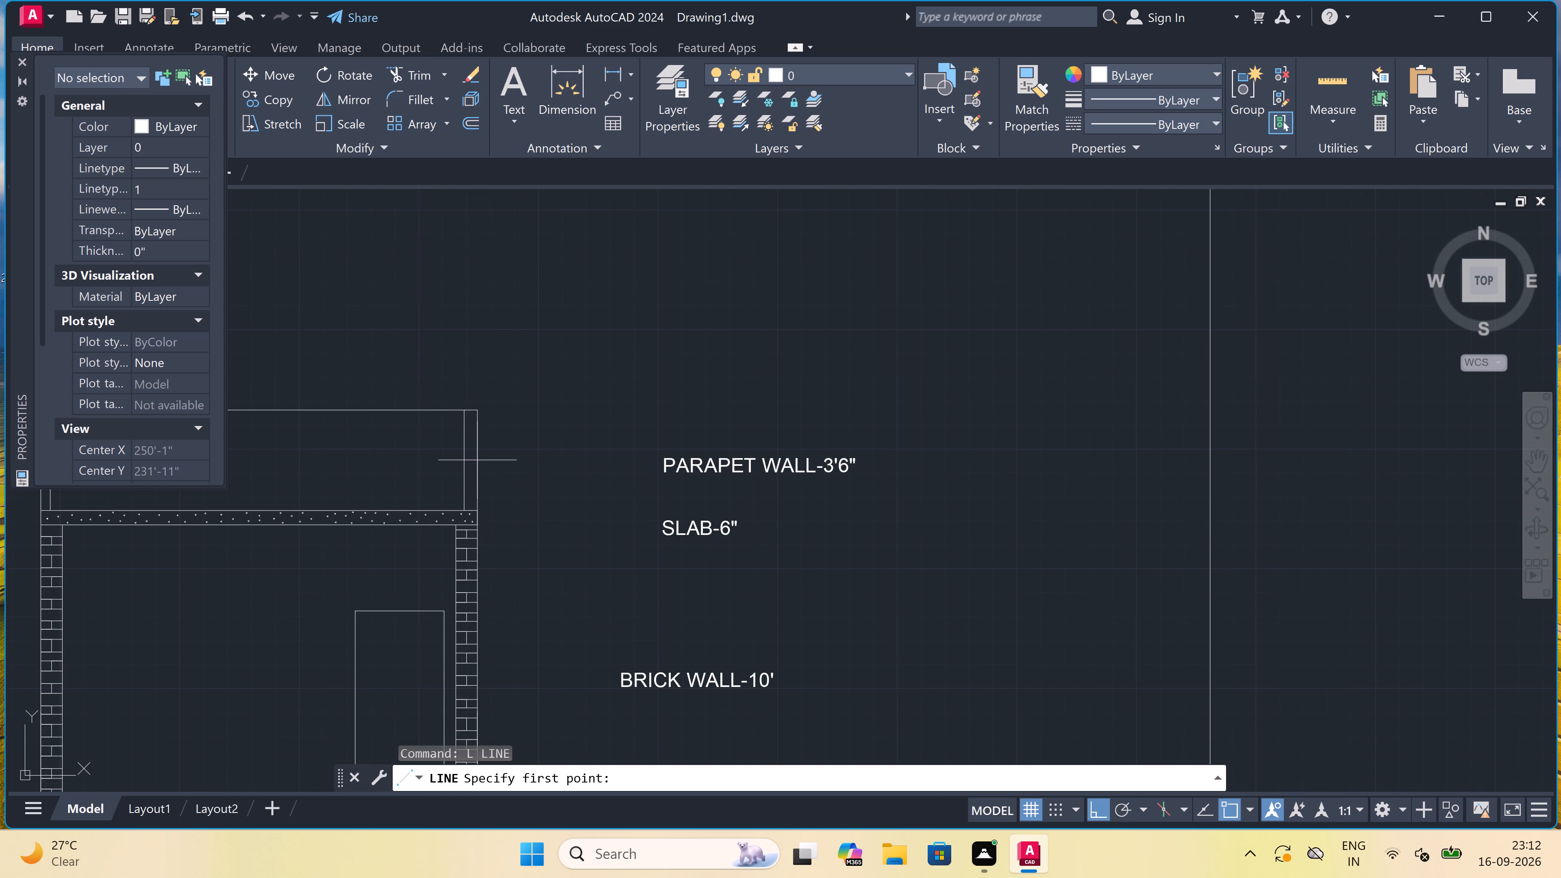
click(478, 464)
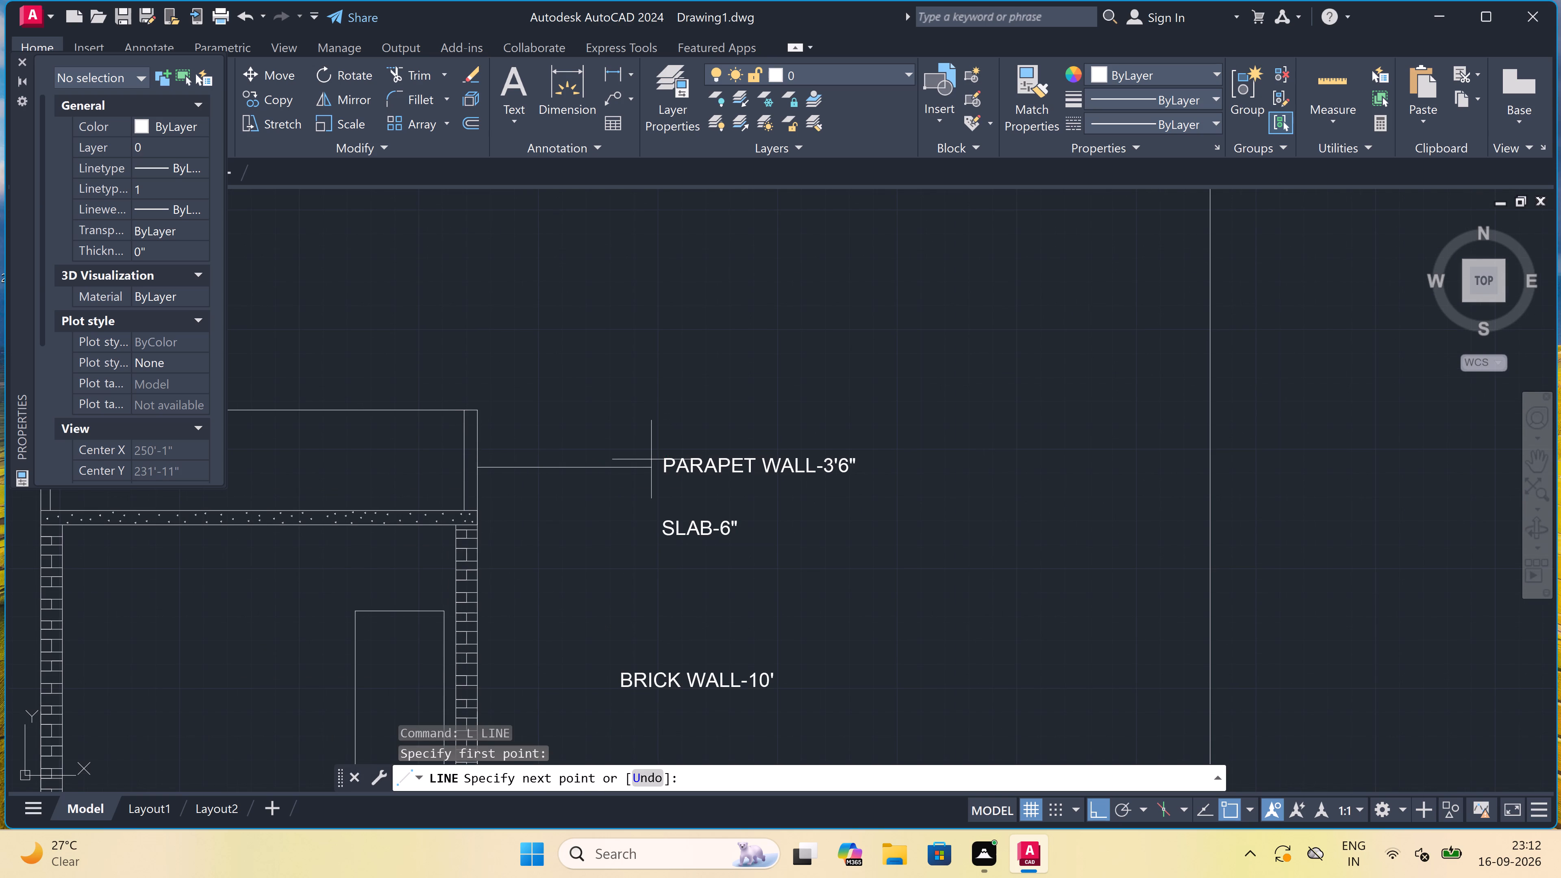
click(650, 463)
key(Escape)
Draw a horizontal leader line about 6'-6" long from inside the section's roof slab, at its right end, to the SLAB-6" label.
key(space)
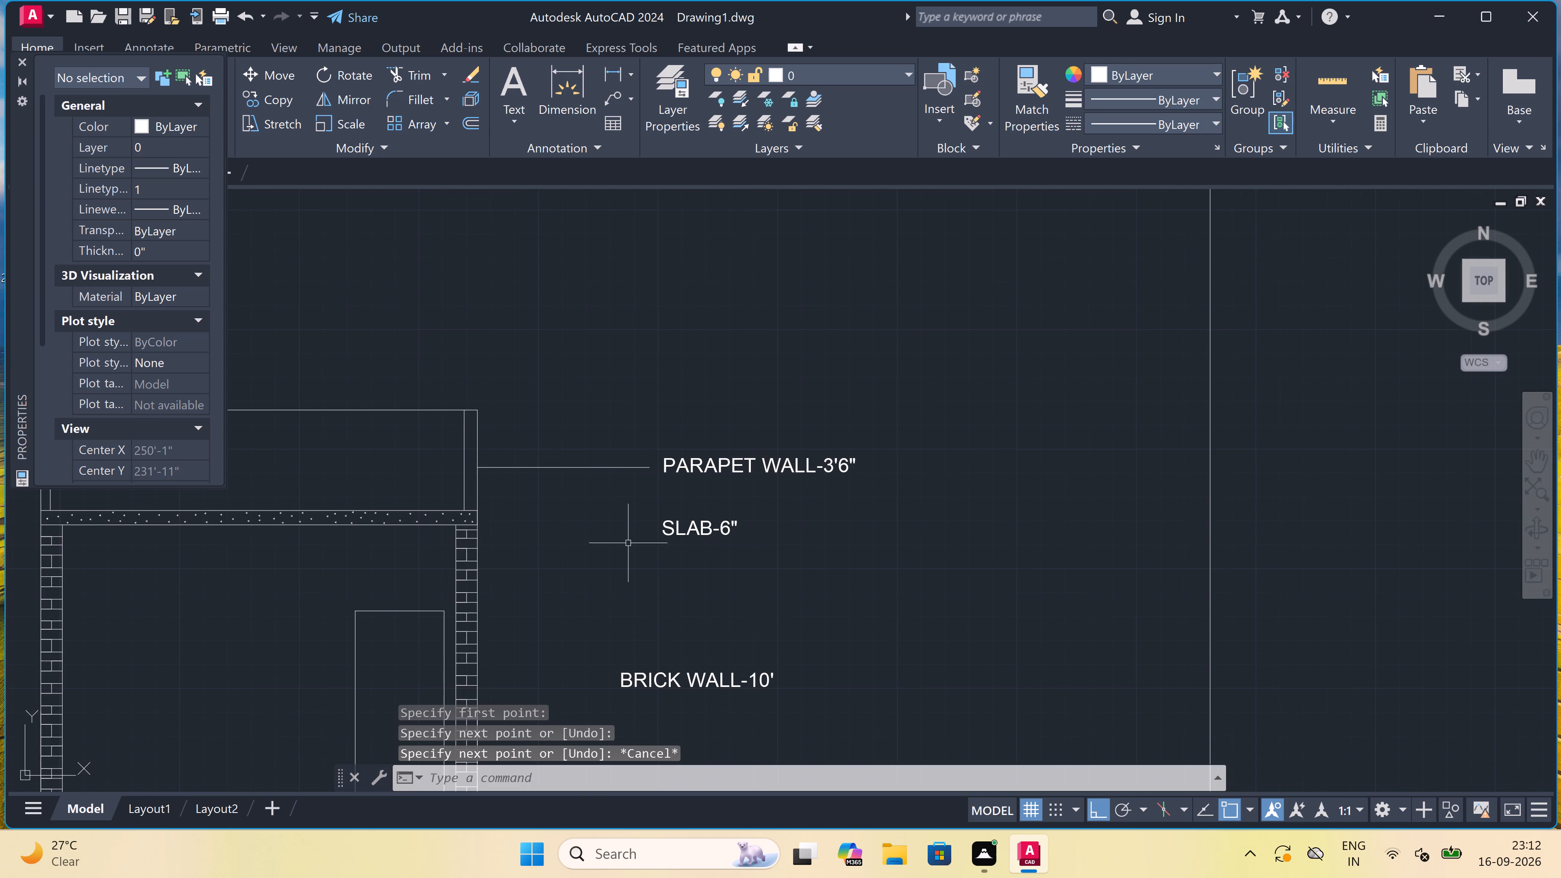
scroll(456, 526, up, 2)
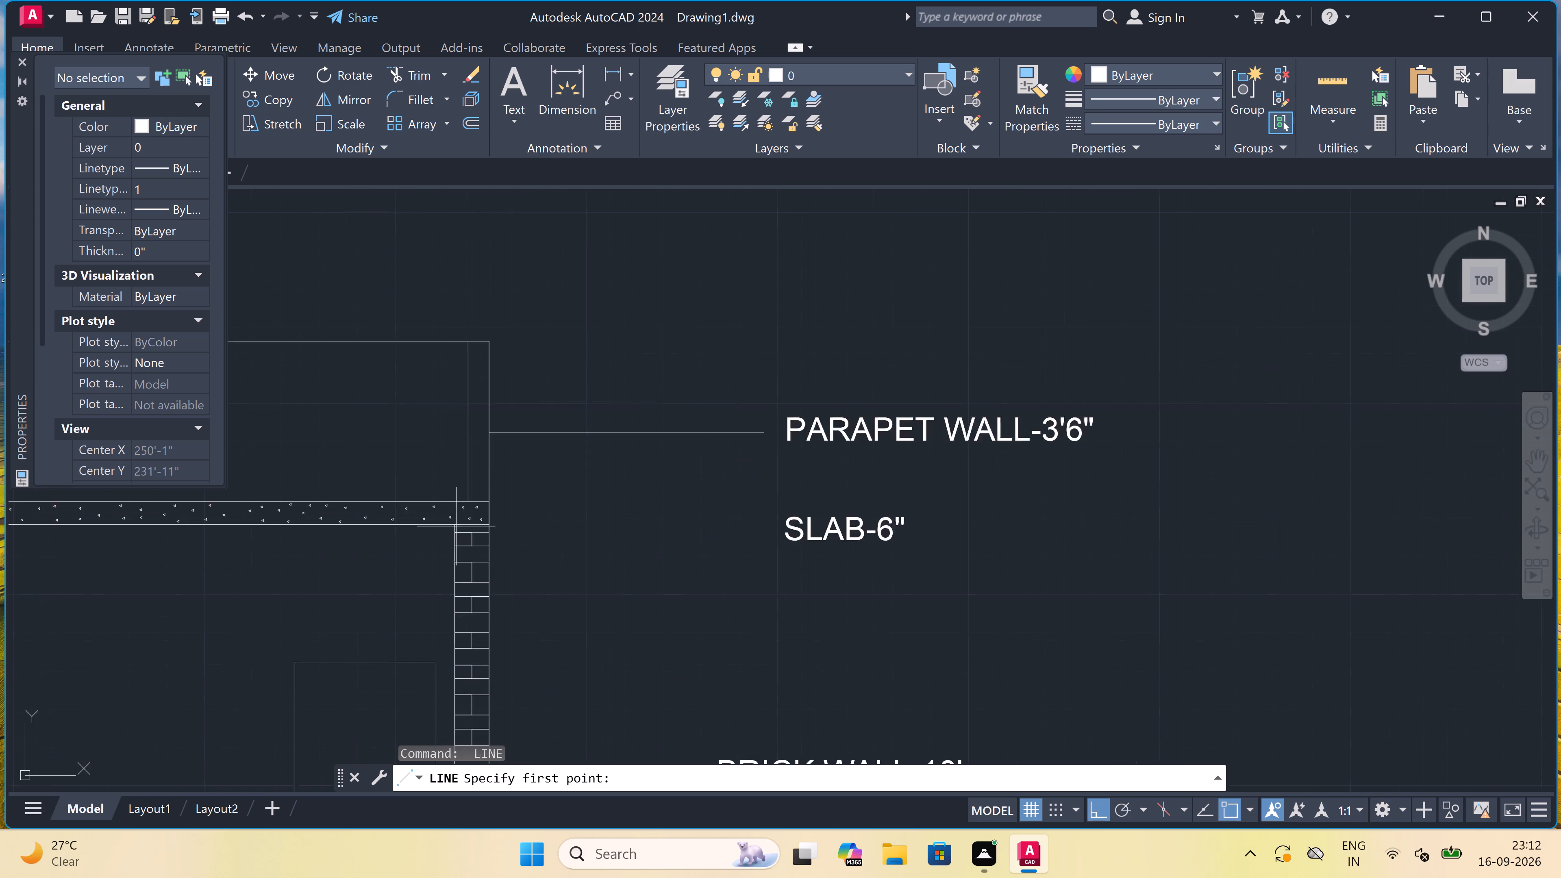
scroll(464, 515, up, 1)
drag(467, 506, 472, 506)
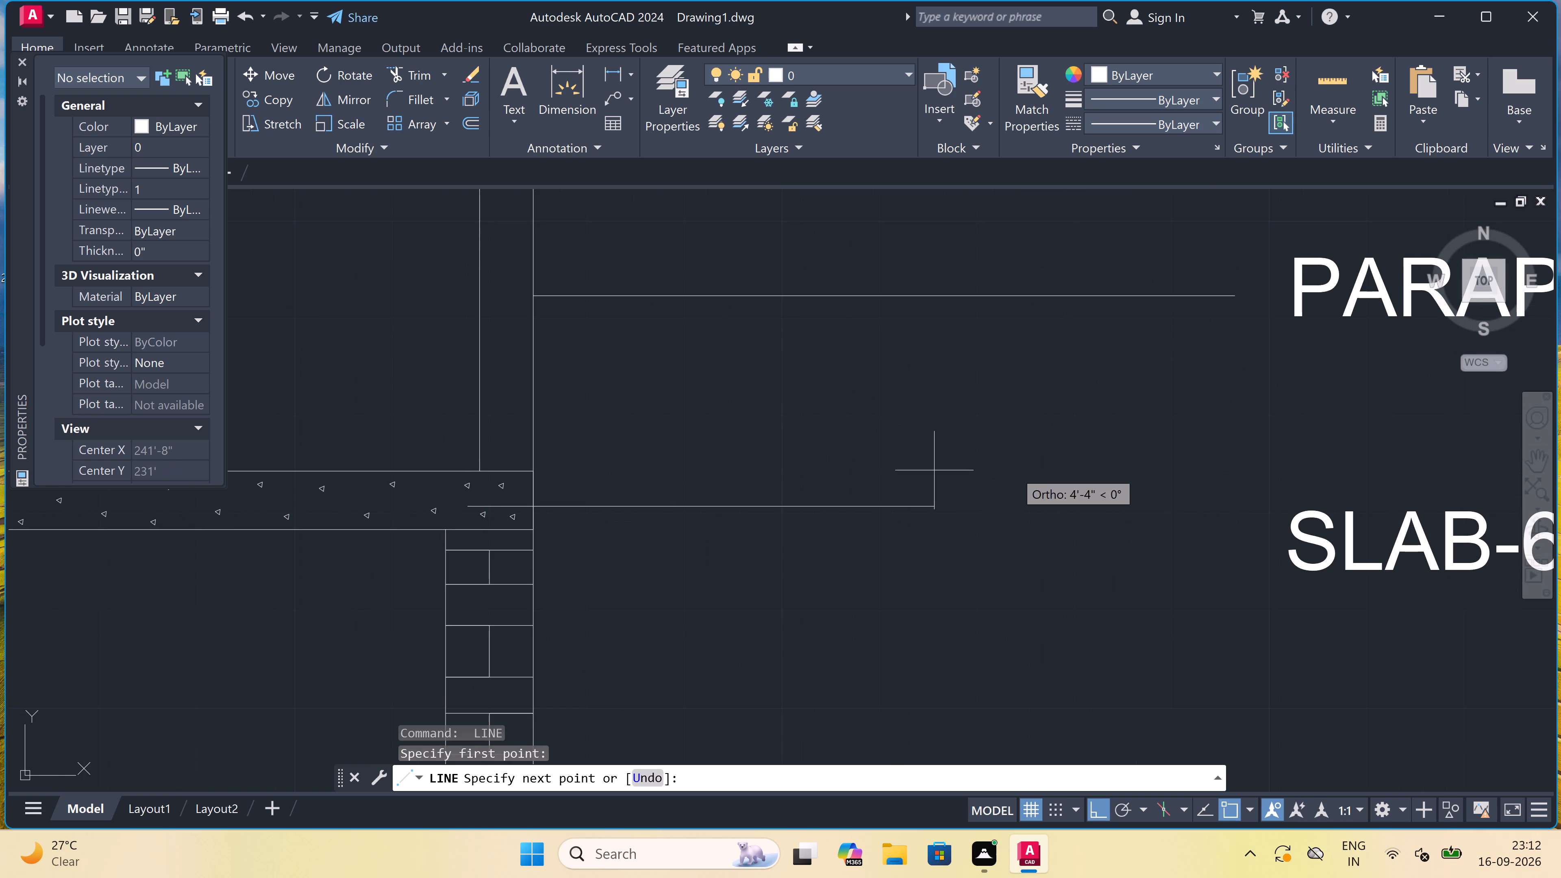
click(1230, 507)
key(Escape)
Draw a horizontal leader line about 5'-2" long from inside the section's upper right brick wall to the BRICK WALL-10' label.
scroll(935, 449, down, 8)
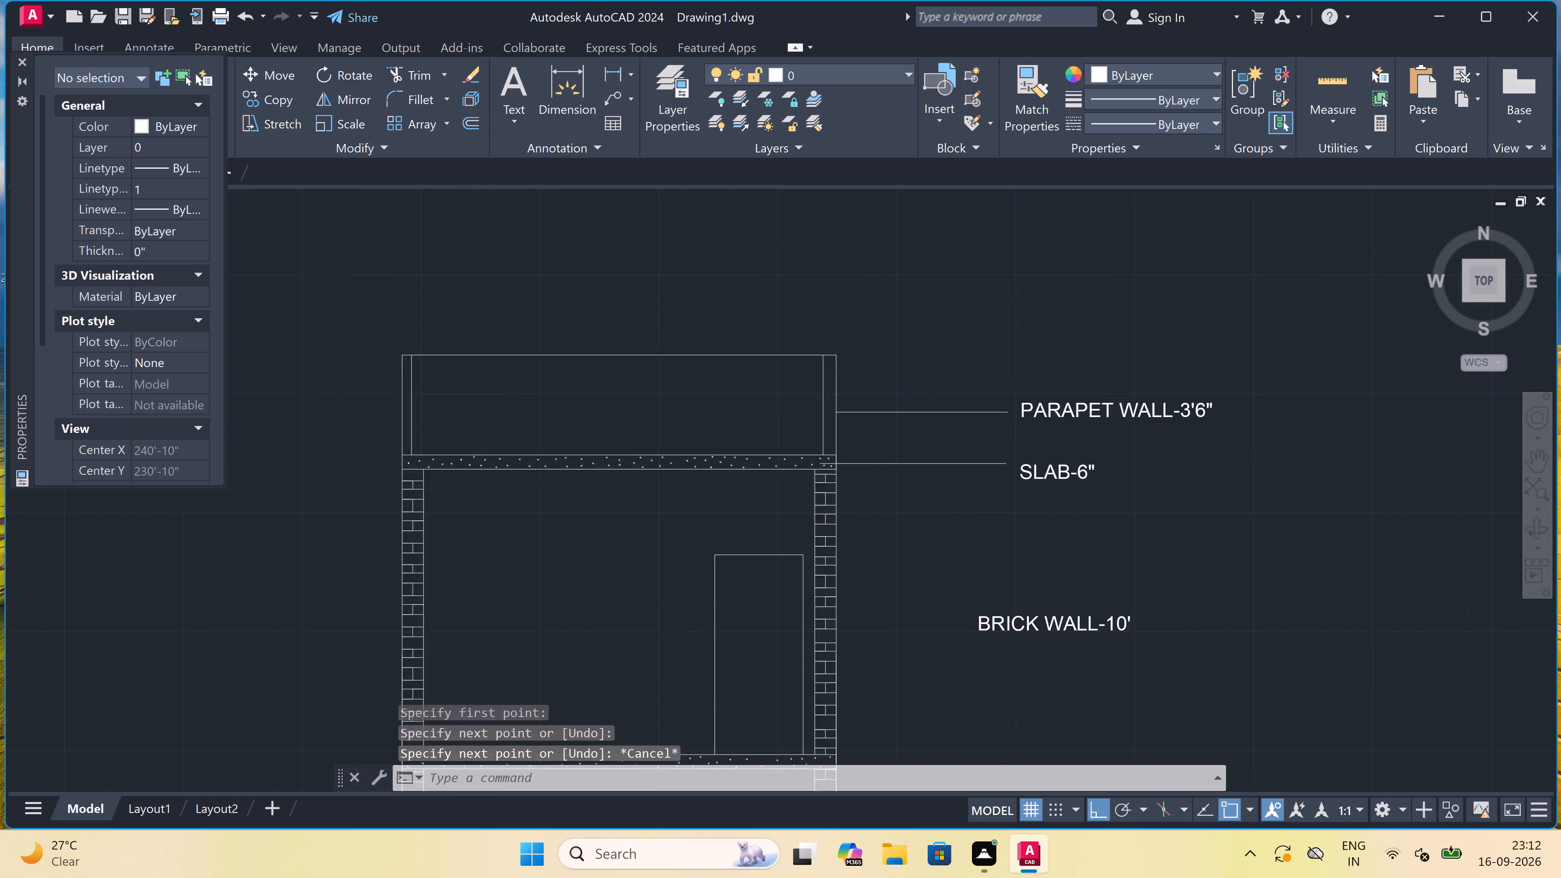
scroll(950, 505, up, 3)
scroll(921, 448, up, 2)
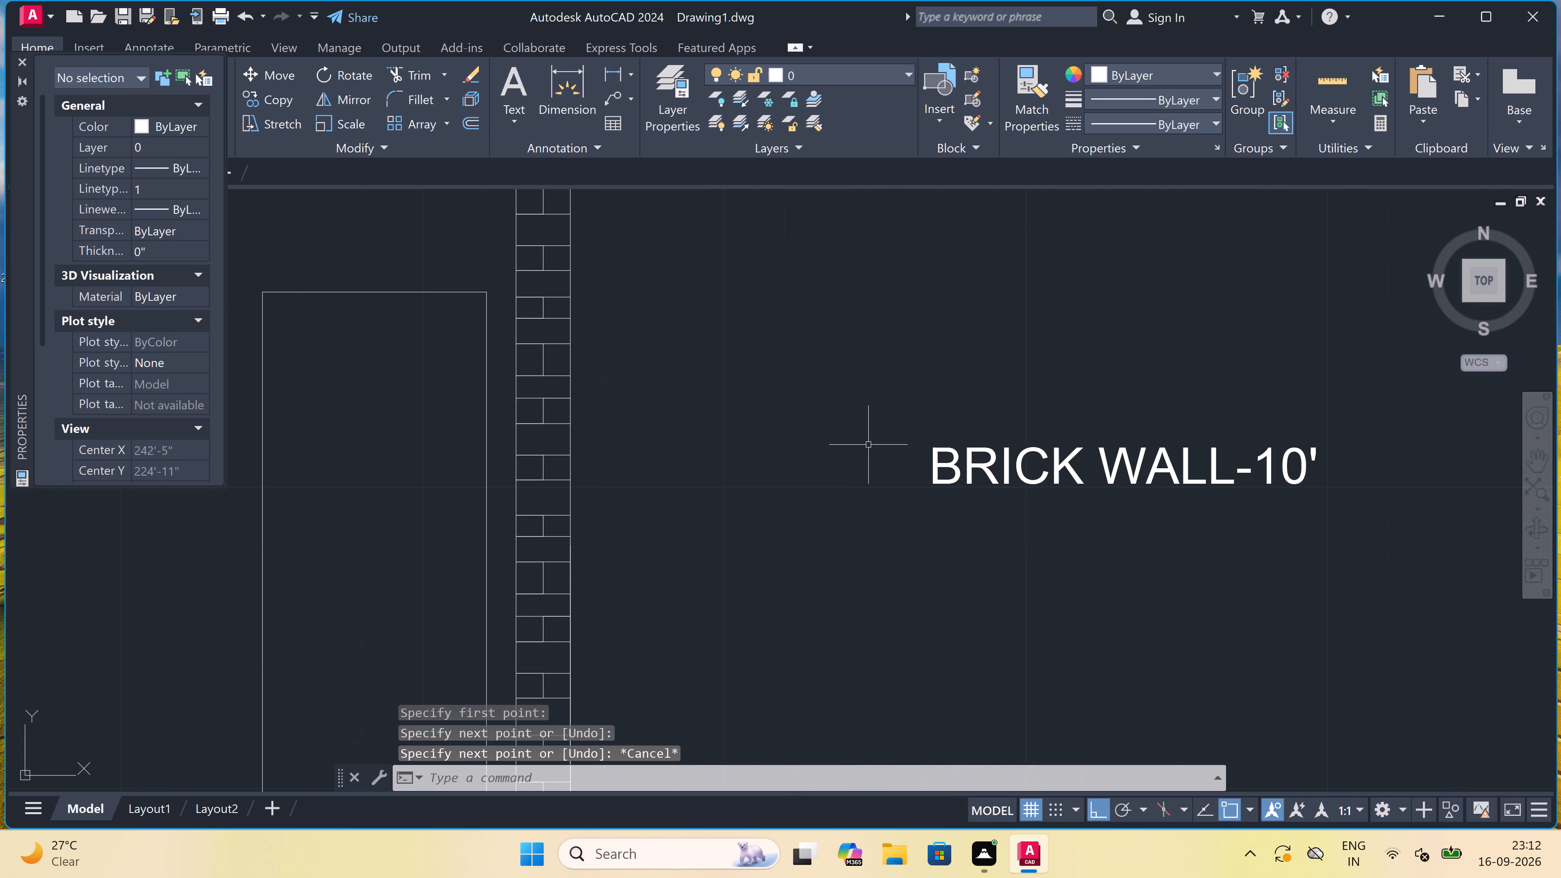
key(space)
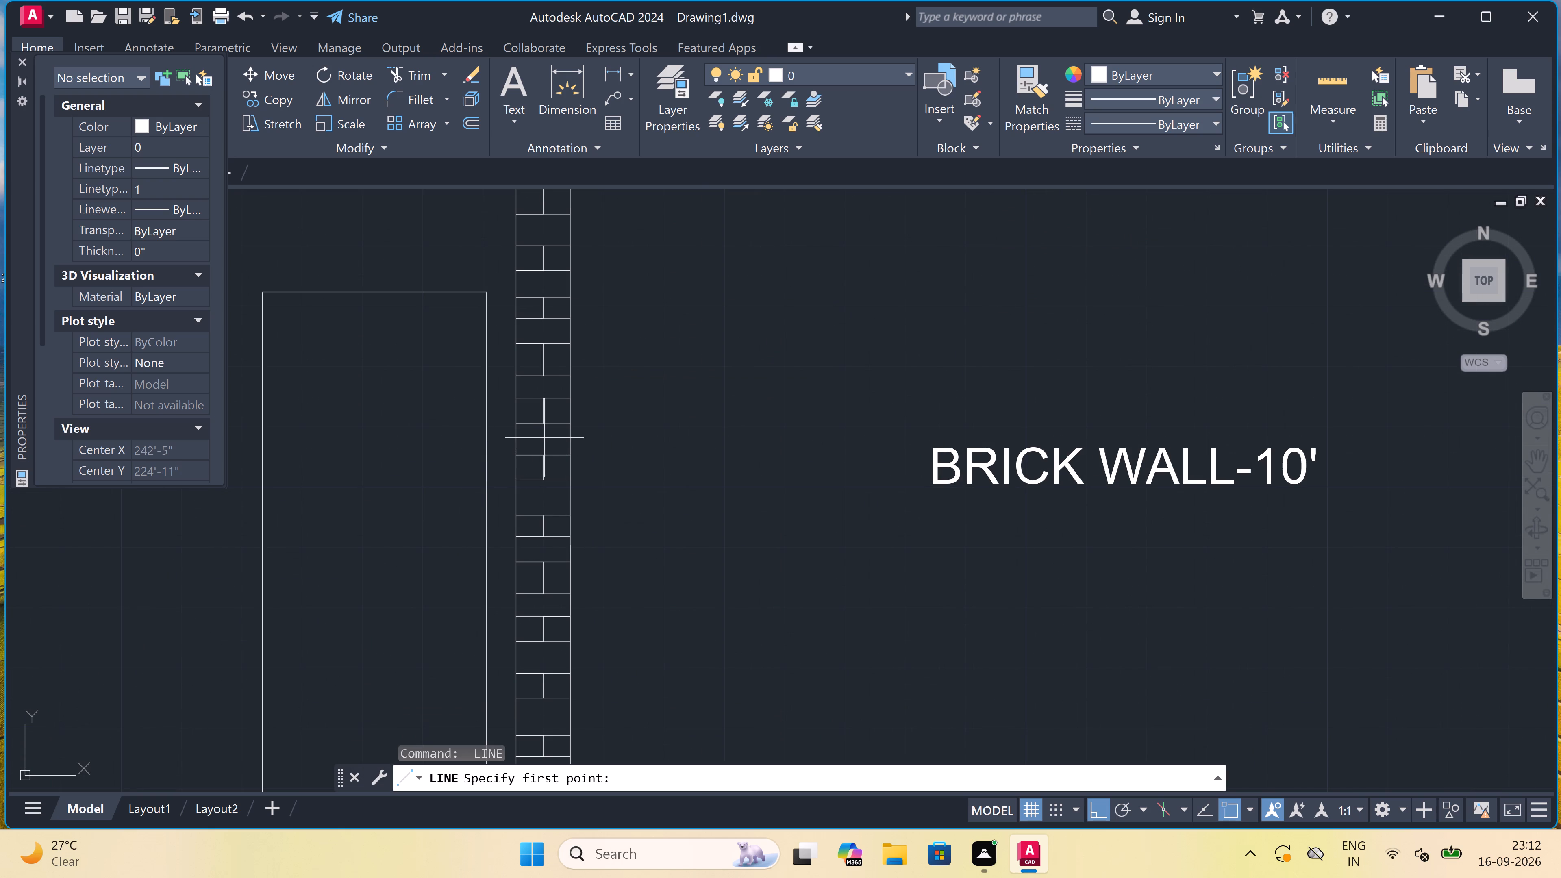
drag(544, 438, 548, 438)
click(915, 431)
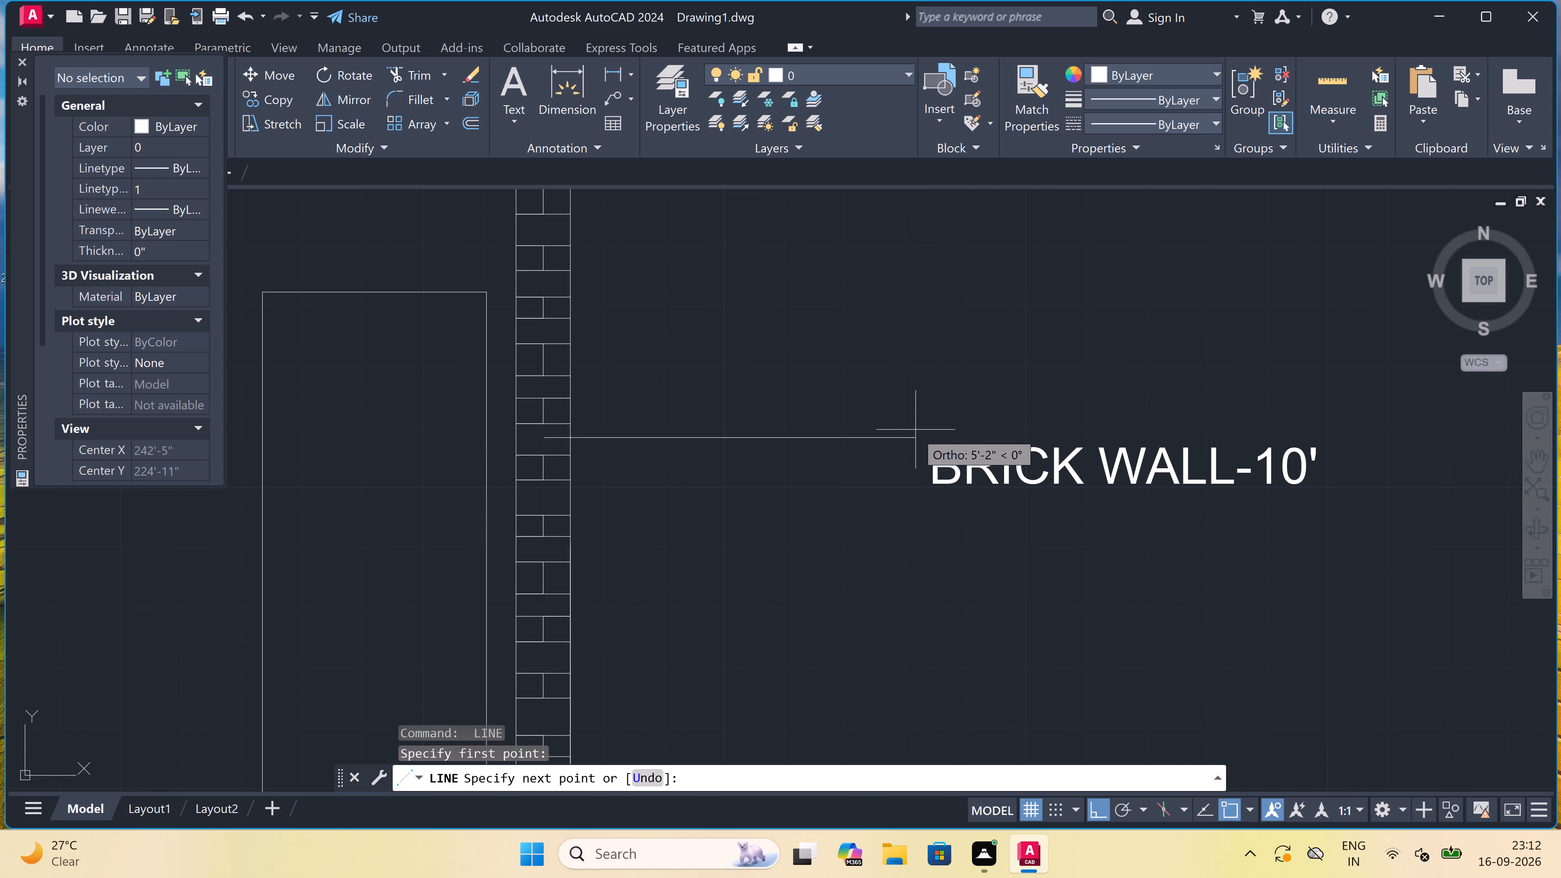
key(Escape)
Draw a horizontal leader line about 5' long from inside the section's ground floor base to the GROUND FLOOR-1'6" label.
scroll(825, 363, down, 4)
scroll(817, 451, down, 1)
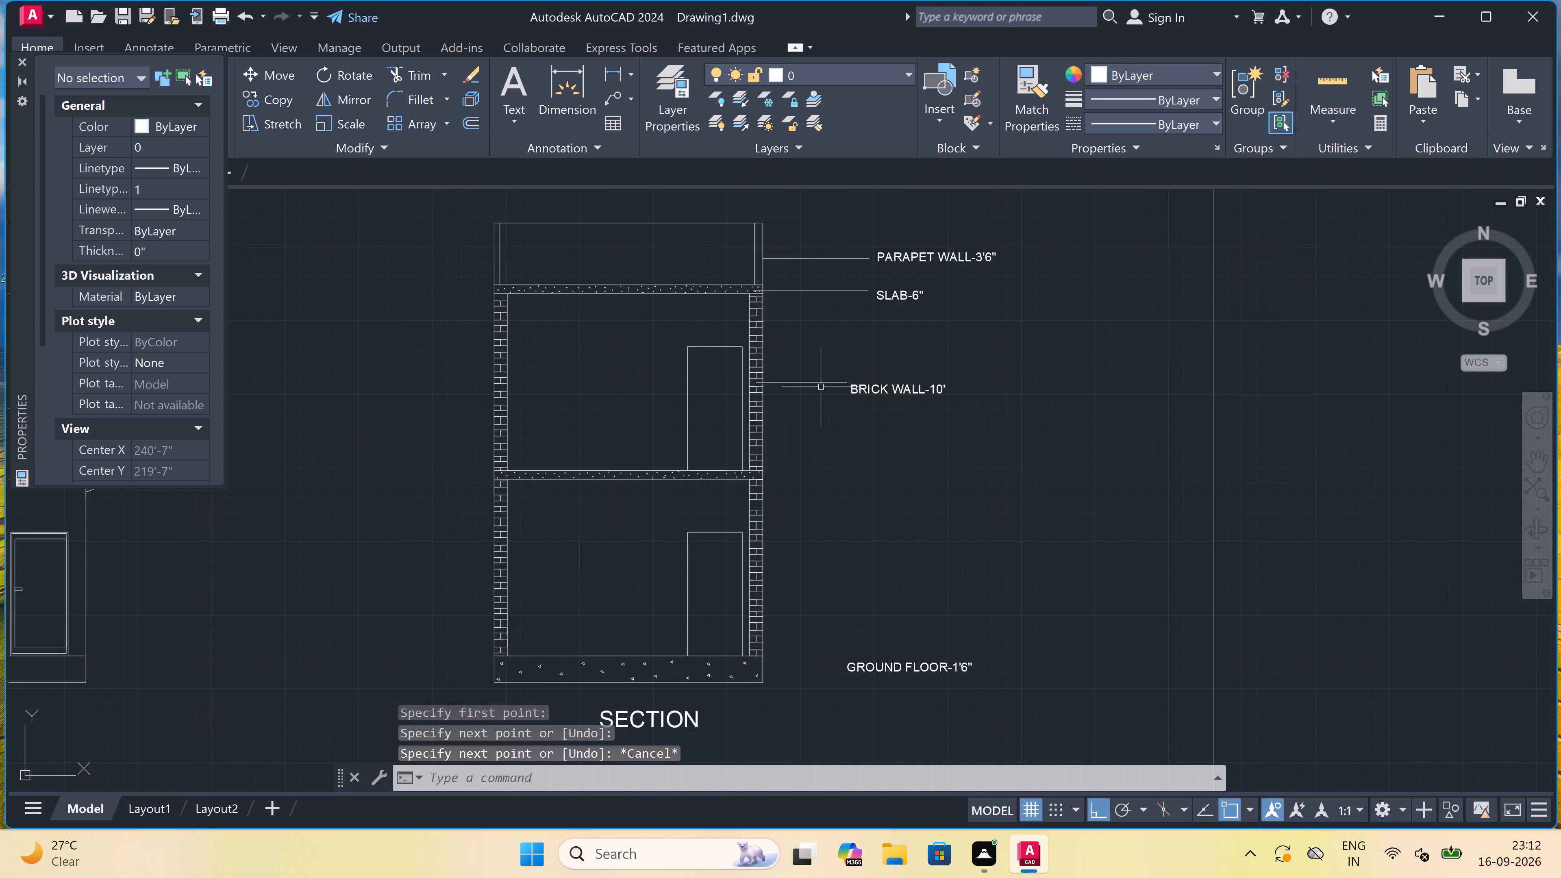
scroll(817, 452, down, 1)
scroll(815, 515, up, 3)
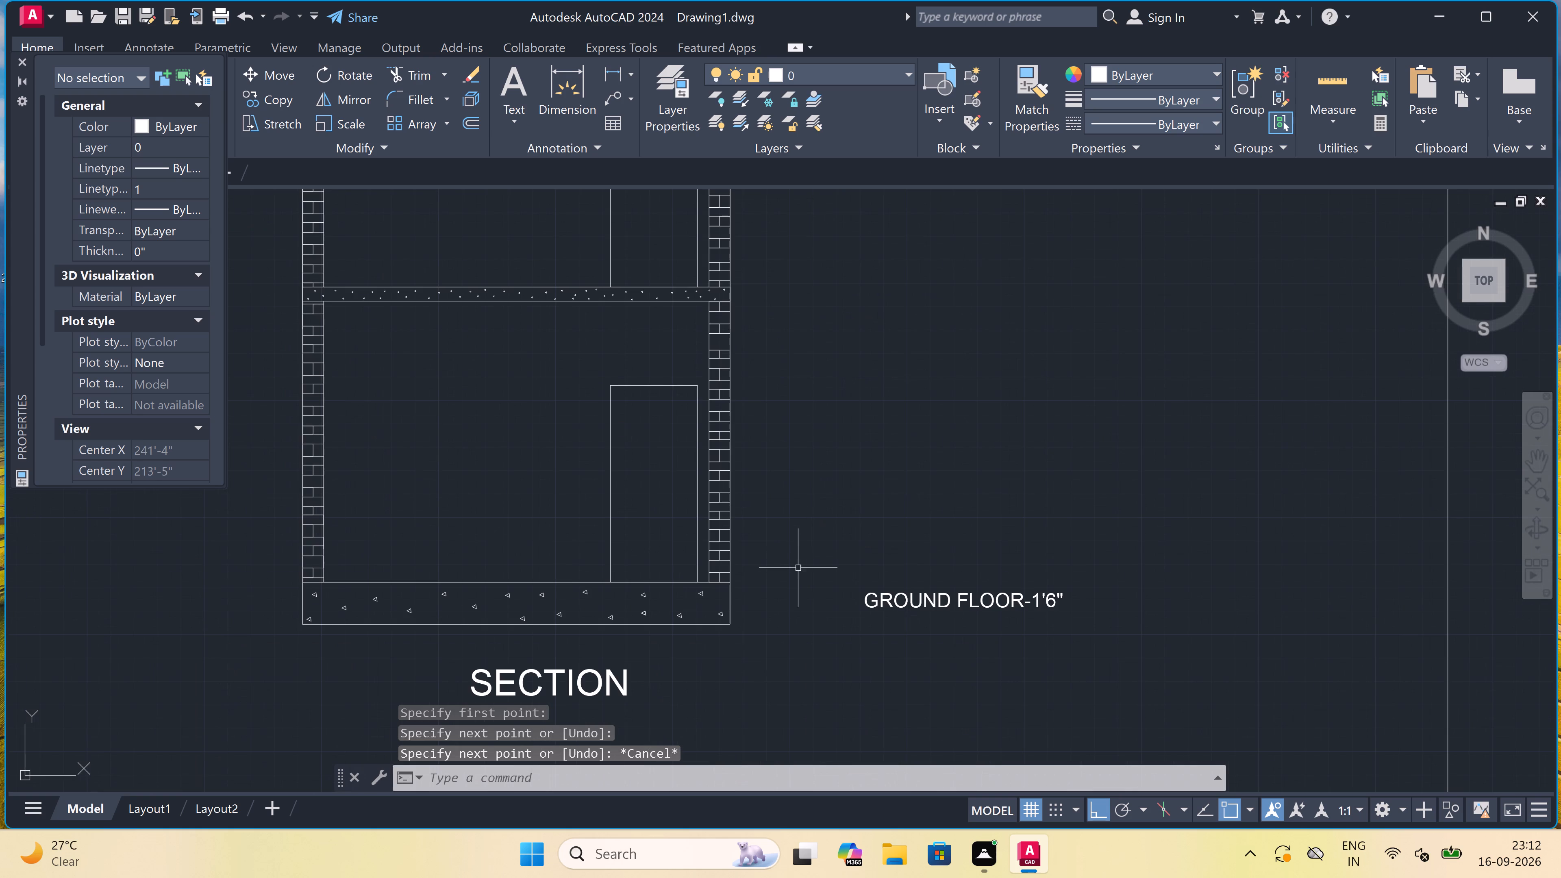
scroll(737, 600, up, 1)
key(space)
drag(689, 599, 694, 599)
scroll(903, 593, up, 1)
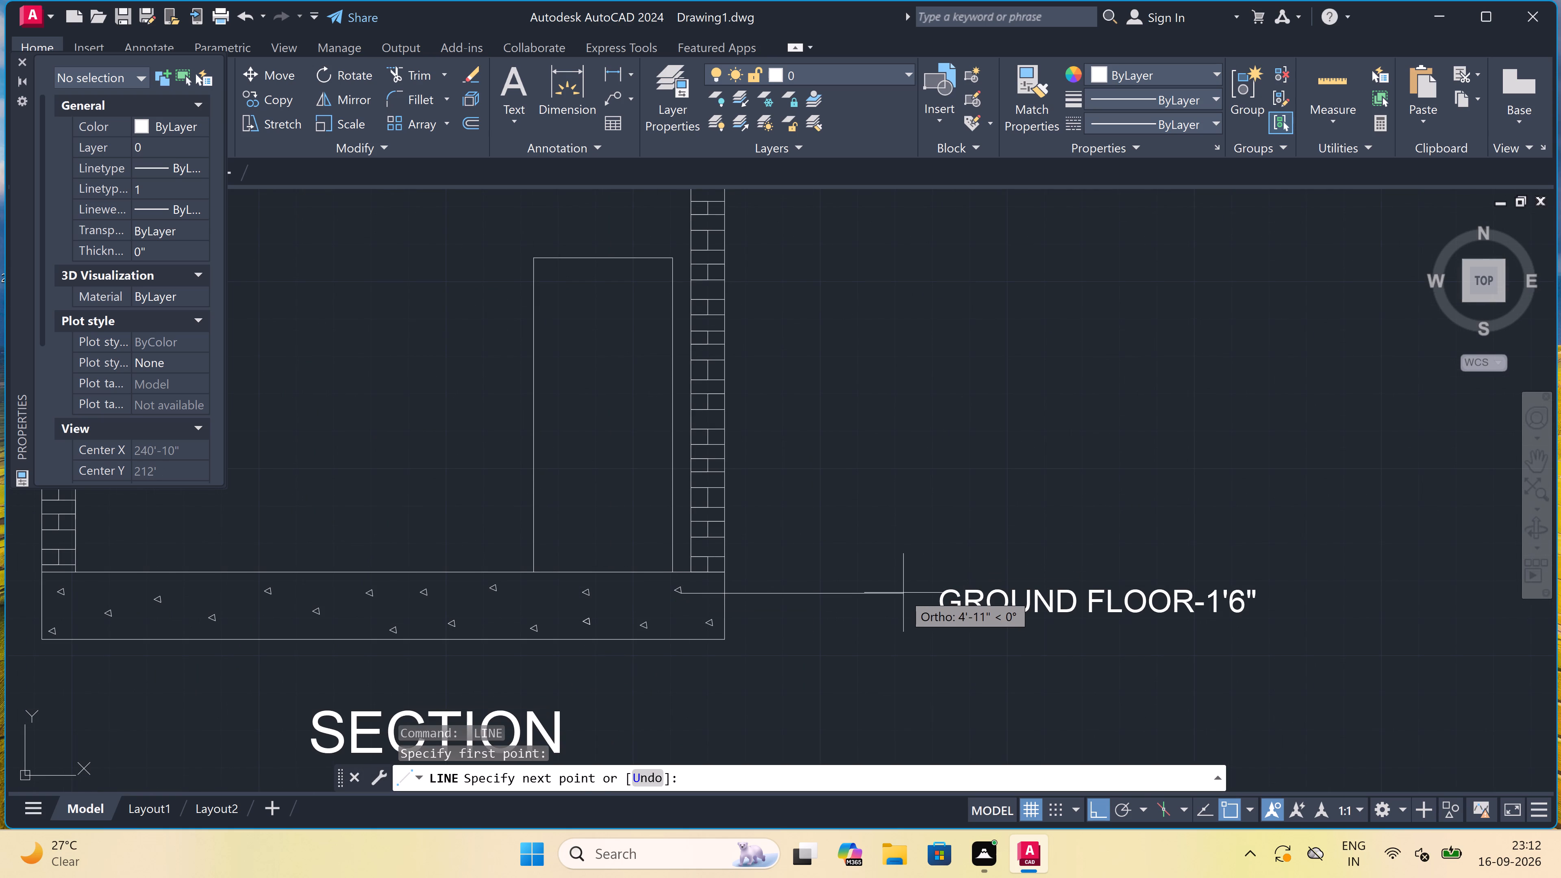
scroll(903, 593, up, 2)
click(909, 604)
key(Escape)
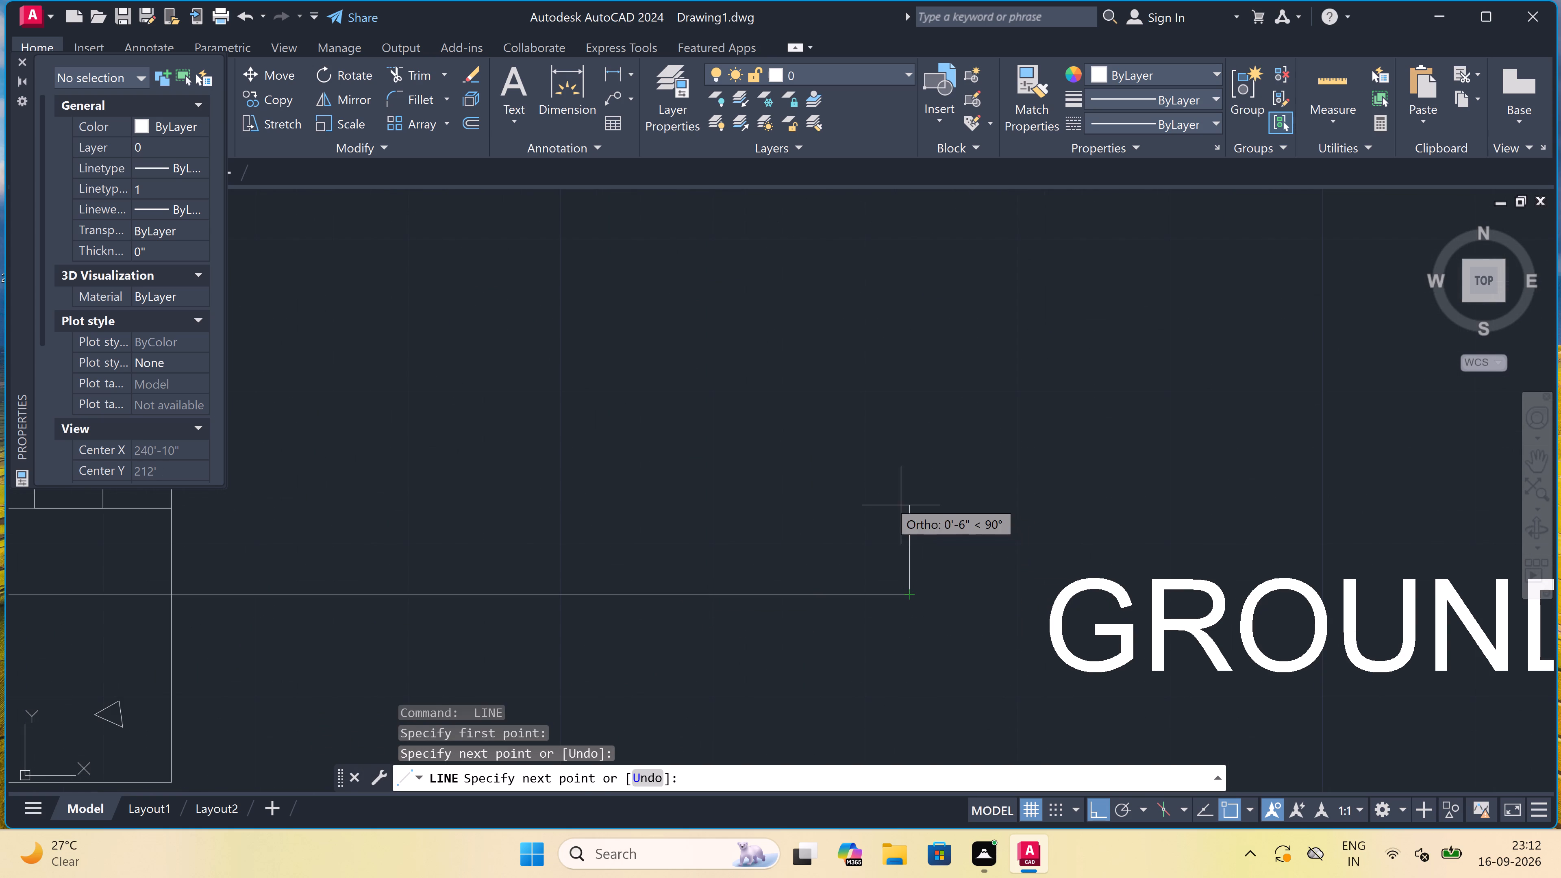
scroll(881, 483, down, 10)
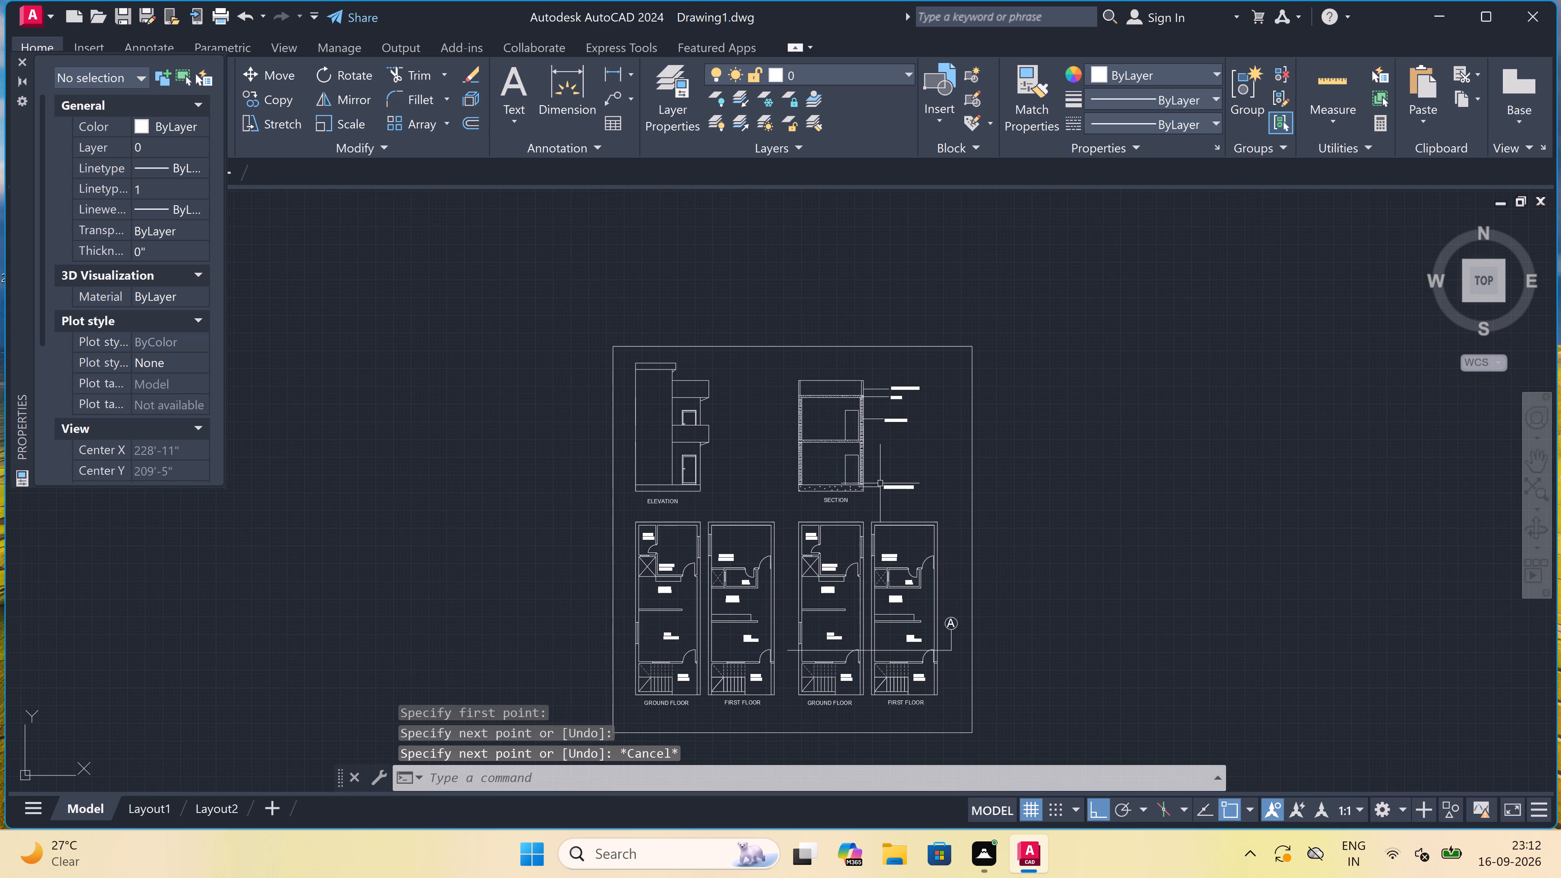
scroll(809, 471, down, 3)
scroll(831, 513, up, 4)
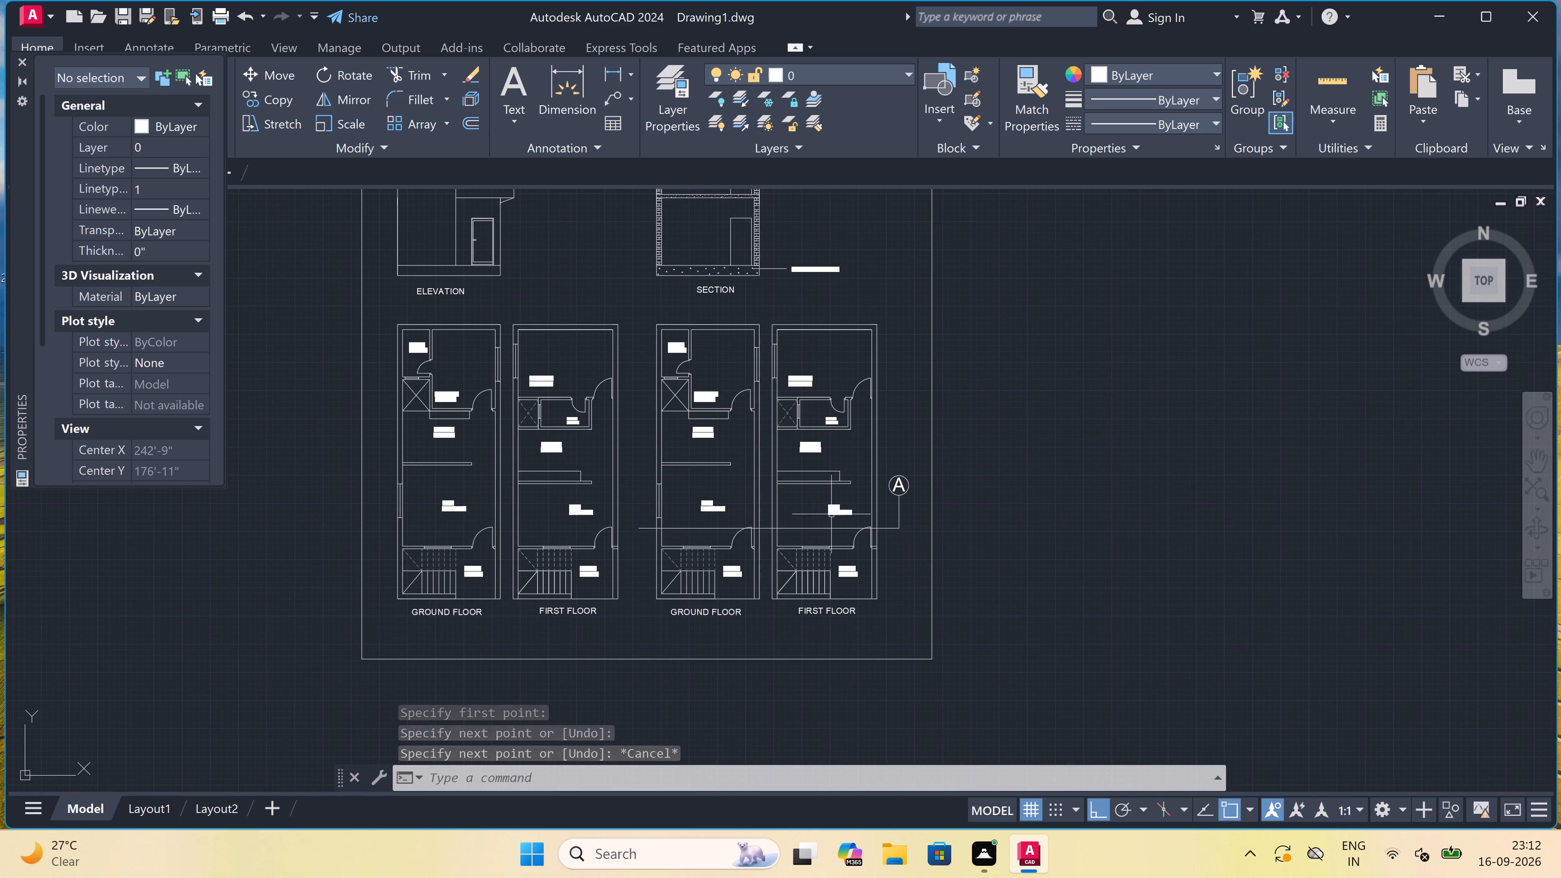
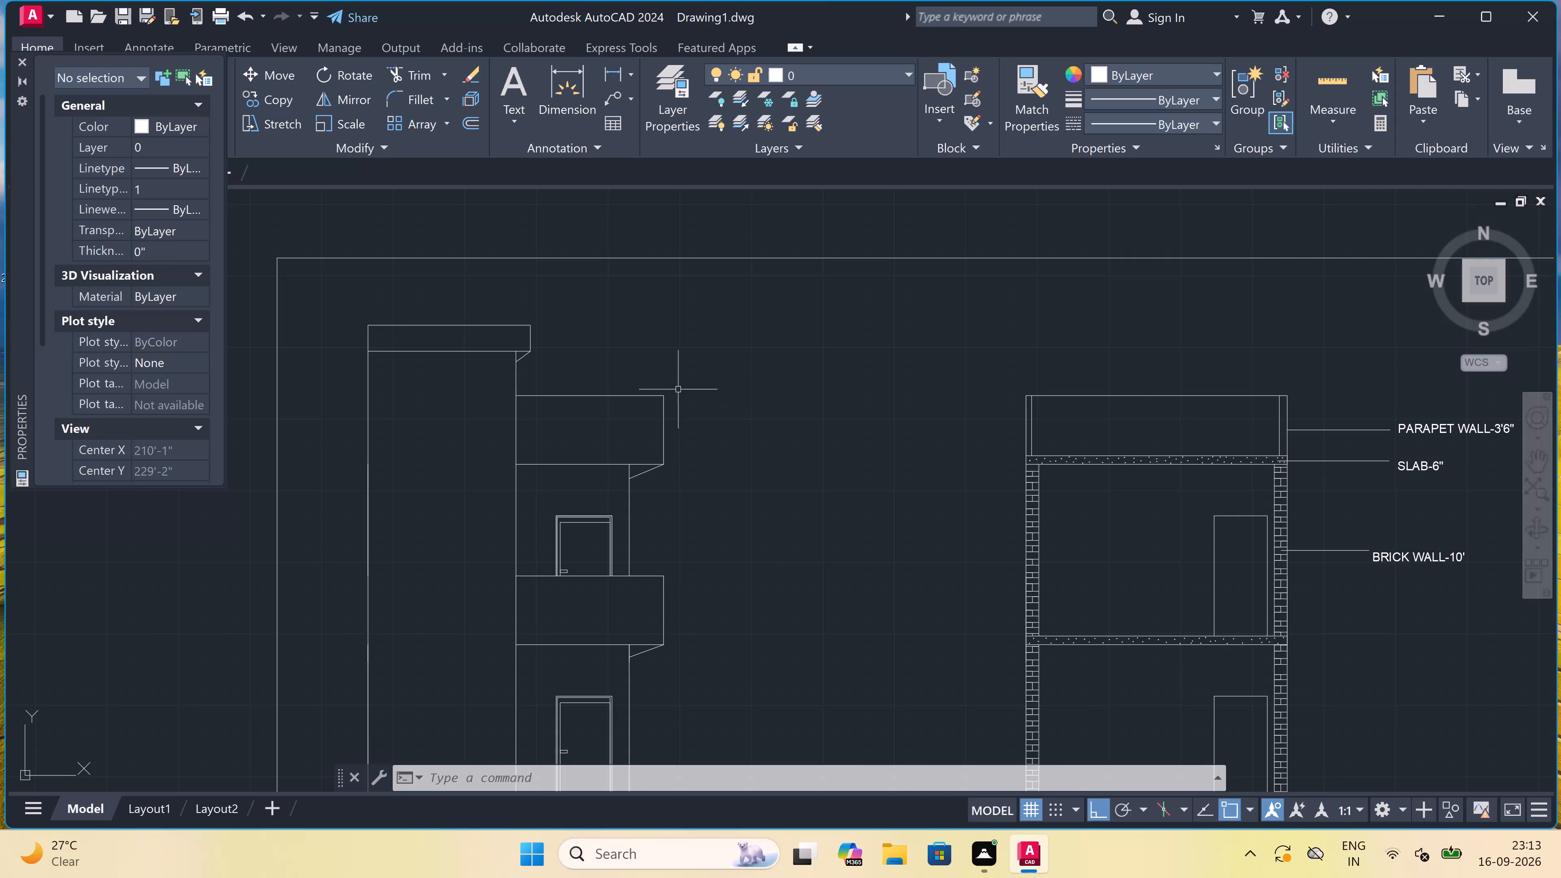
Review the elevation and the labelled section on the sheet, checking the material fills, labels and leader lines.
scroll(639, 389, up, 2)
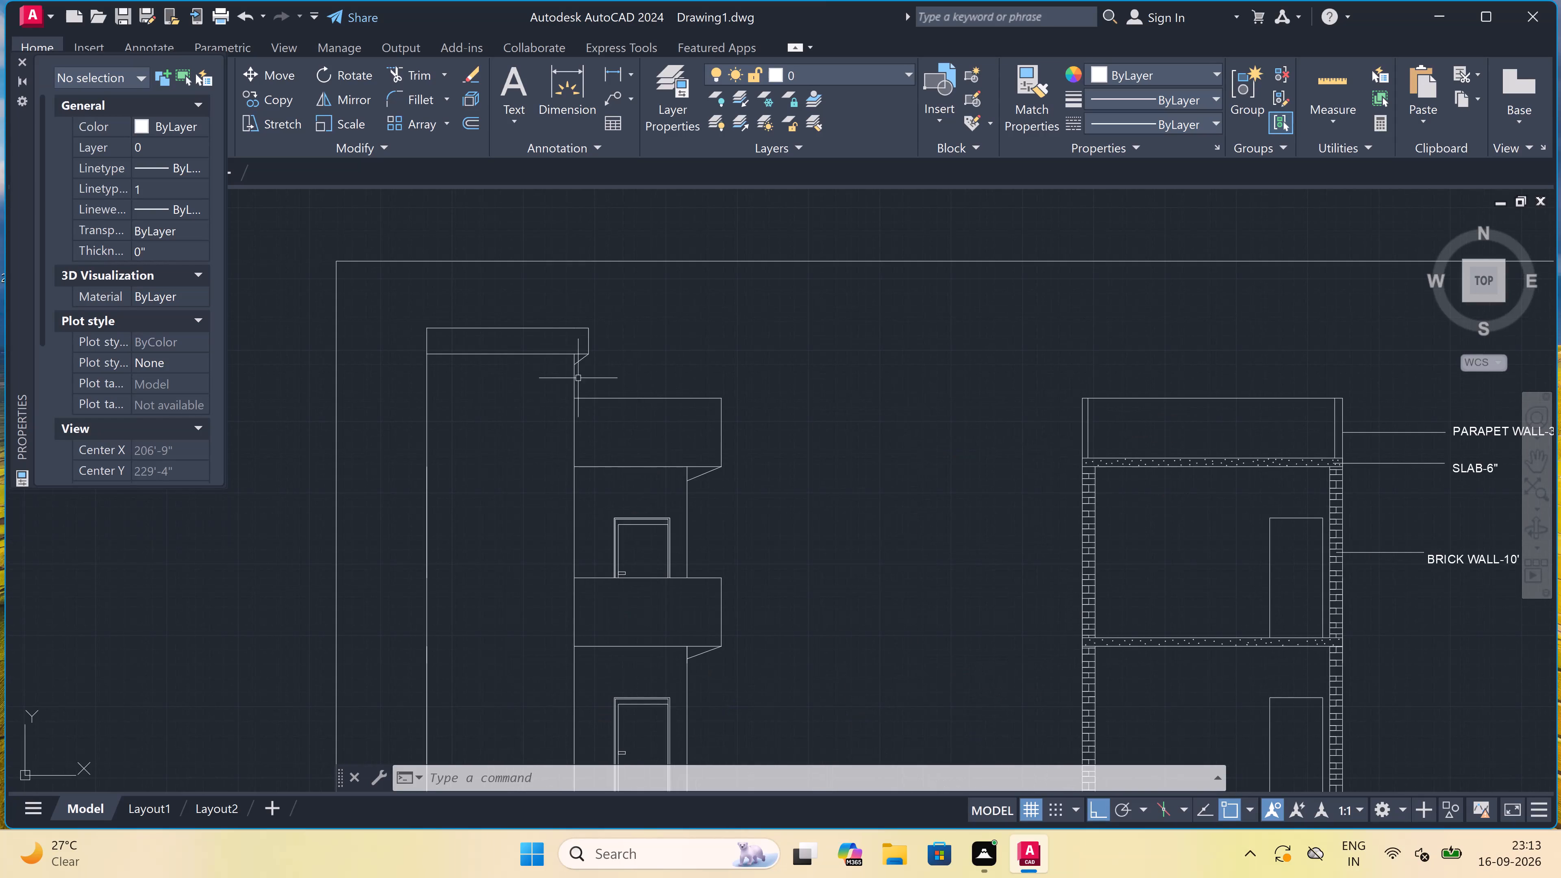
scroll(574, 370, down, 2)
scroll(568, 398, up, 1)
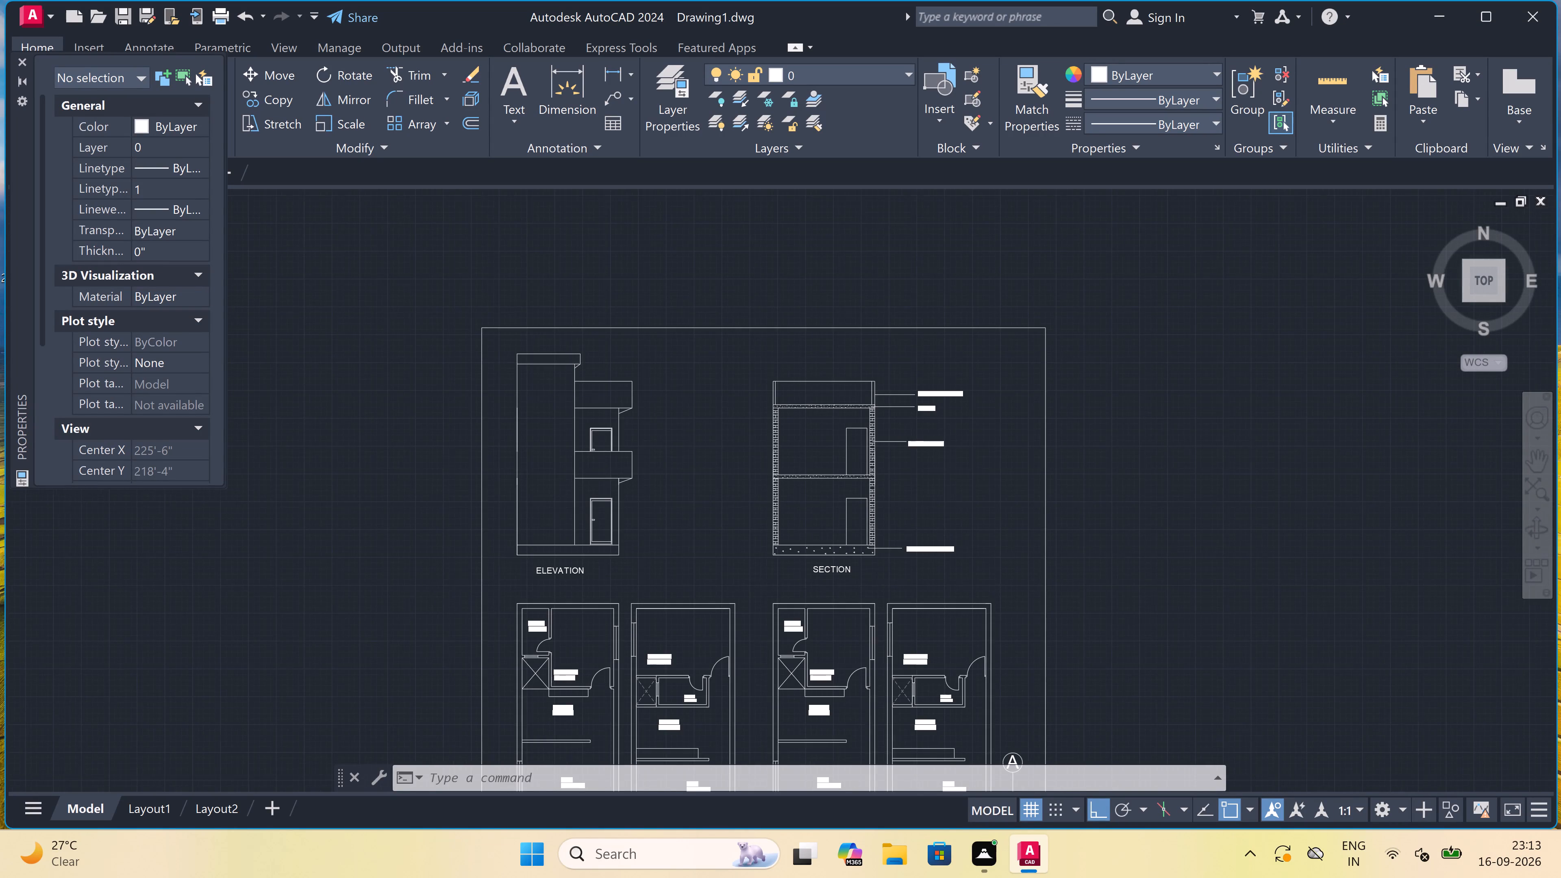
scroll(568, 398, up, 1)
scroll(567, 400, down, 2)
scroll(567, 400, up, 1)
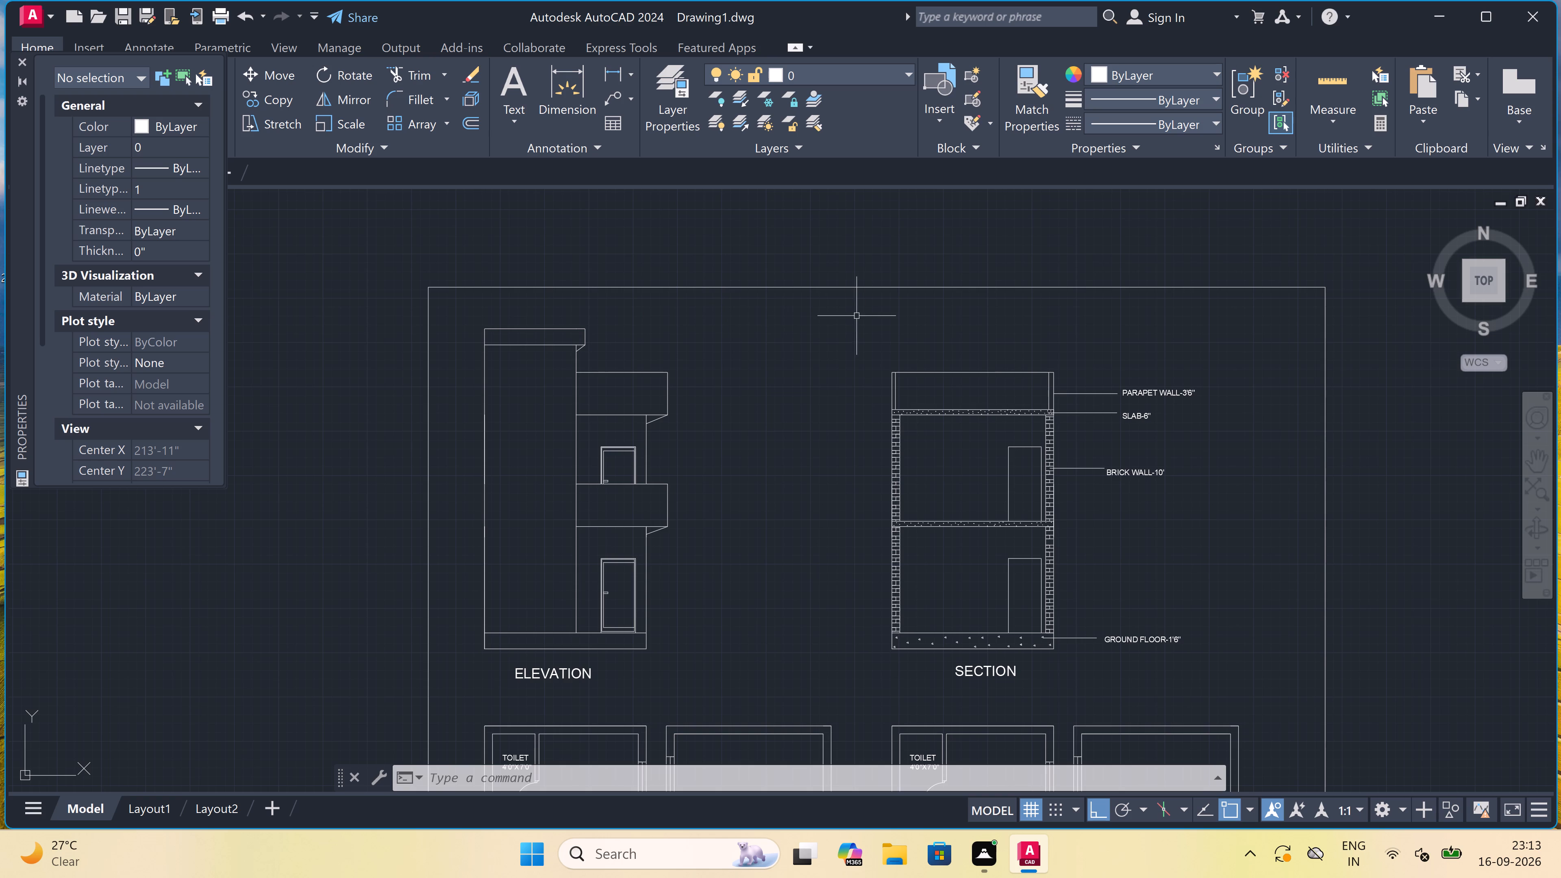
scroll(945, 400, up, 1)
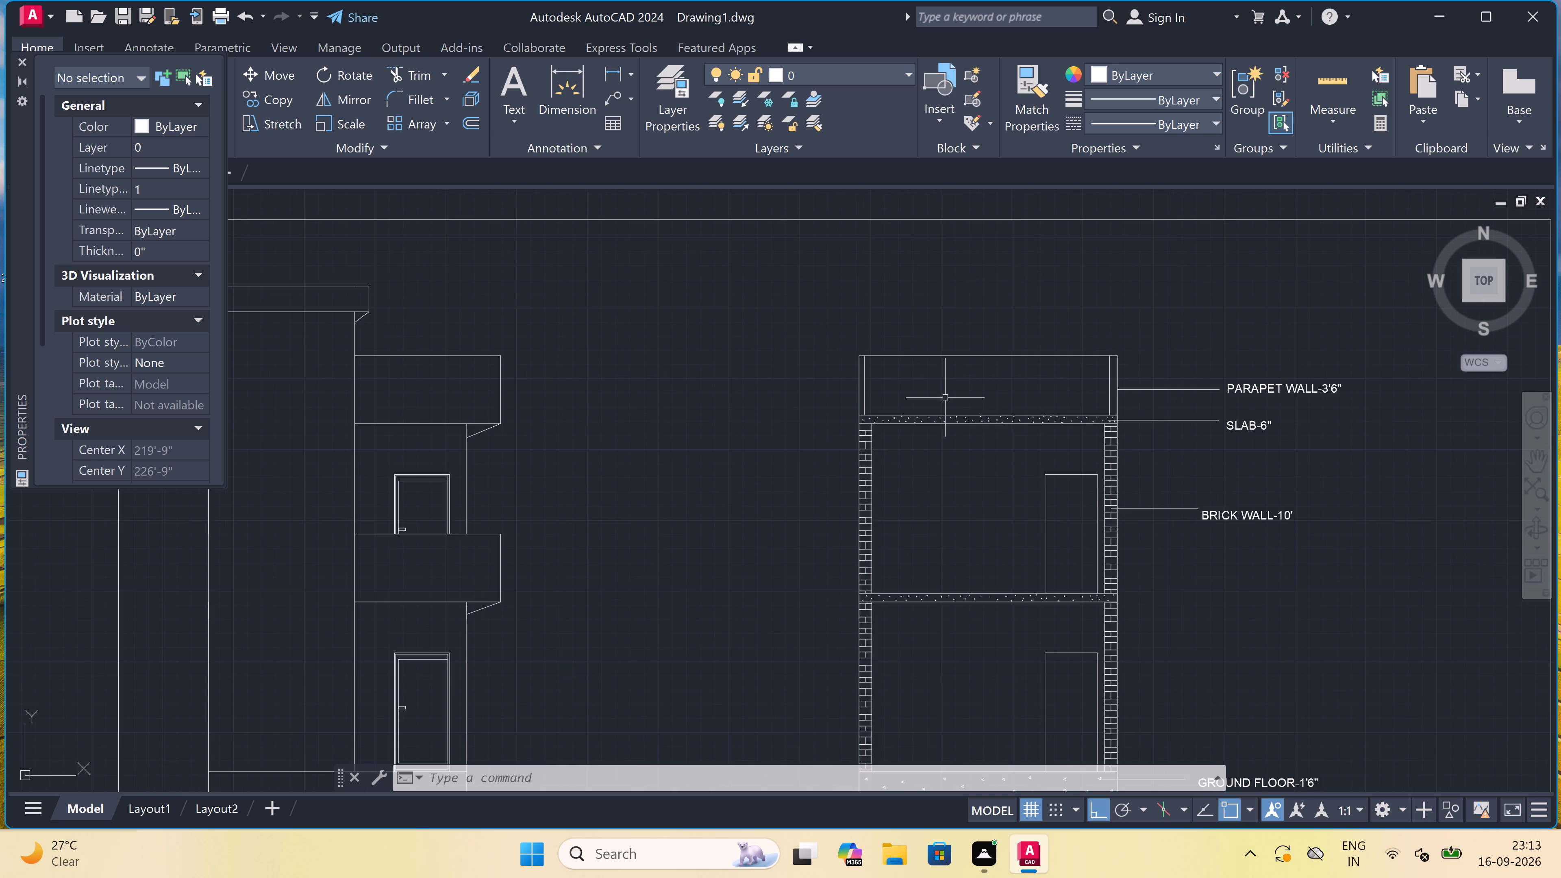
scroll(944, 398, up, 2)
scroll(944, 397, down, 4)
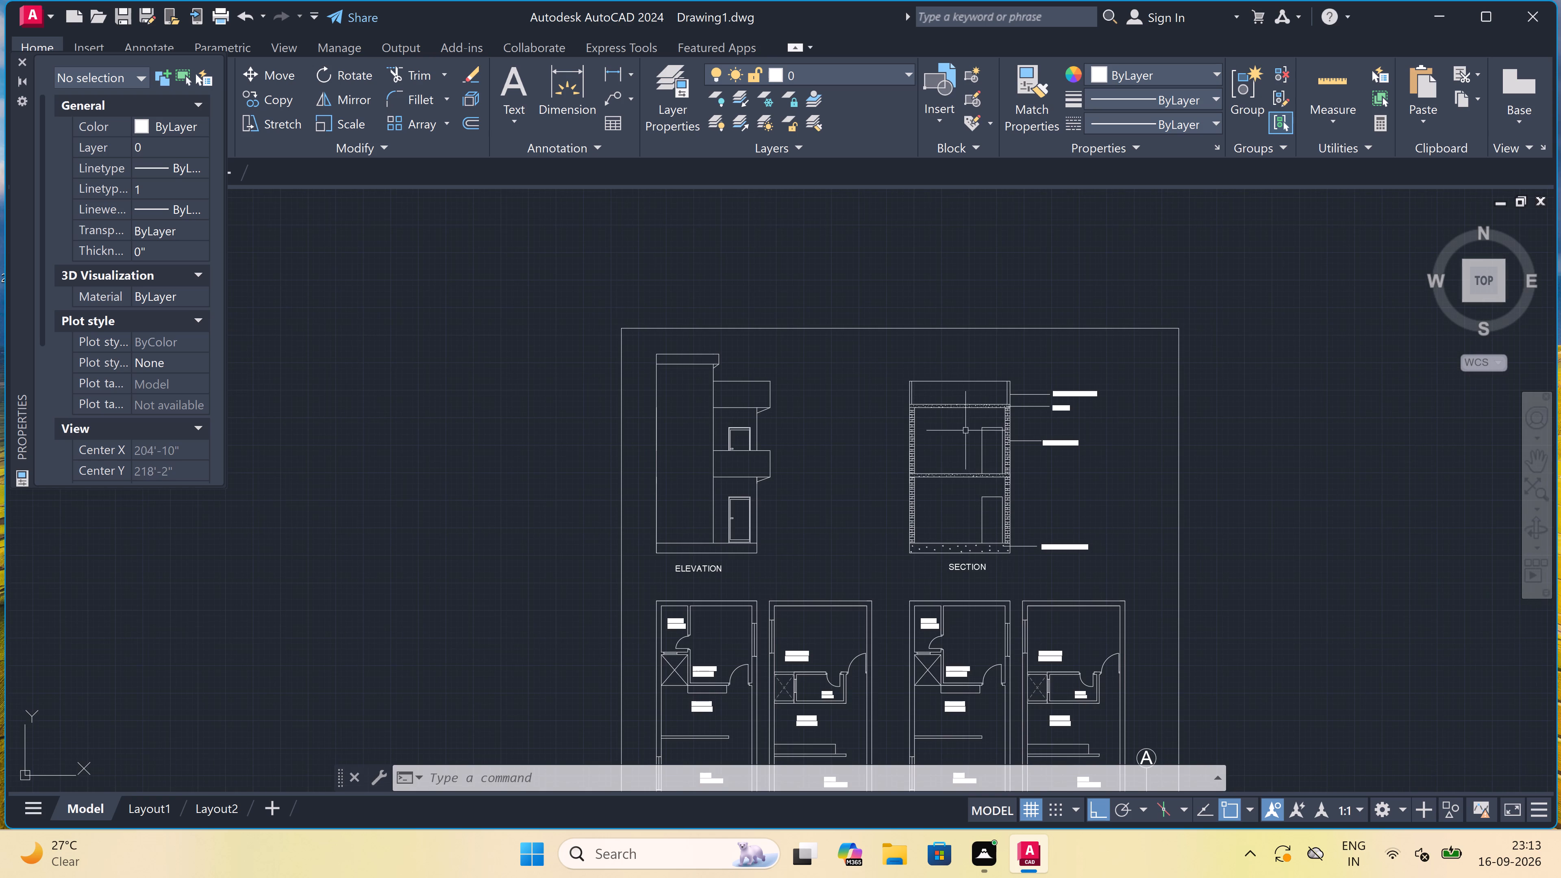
scroll(975, 486, up, 4)
scroll(968, 476, down, 4)
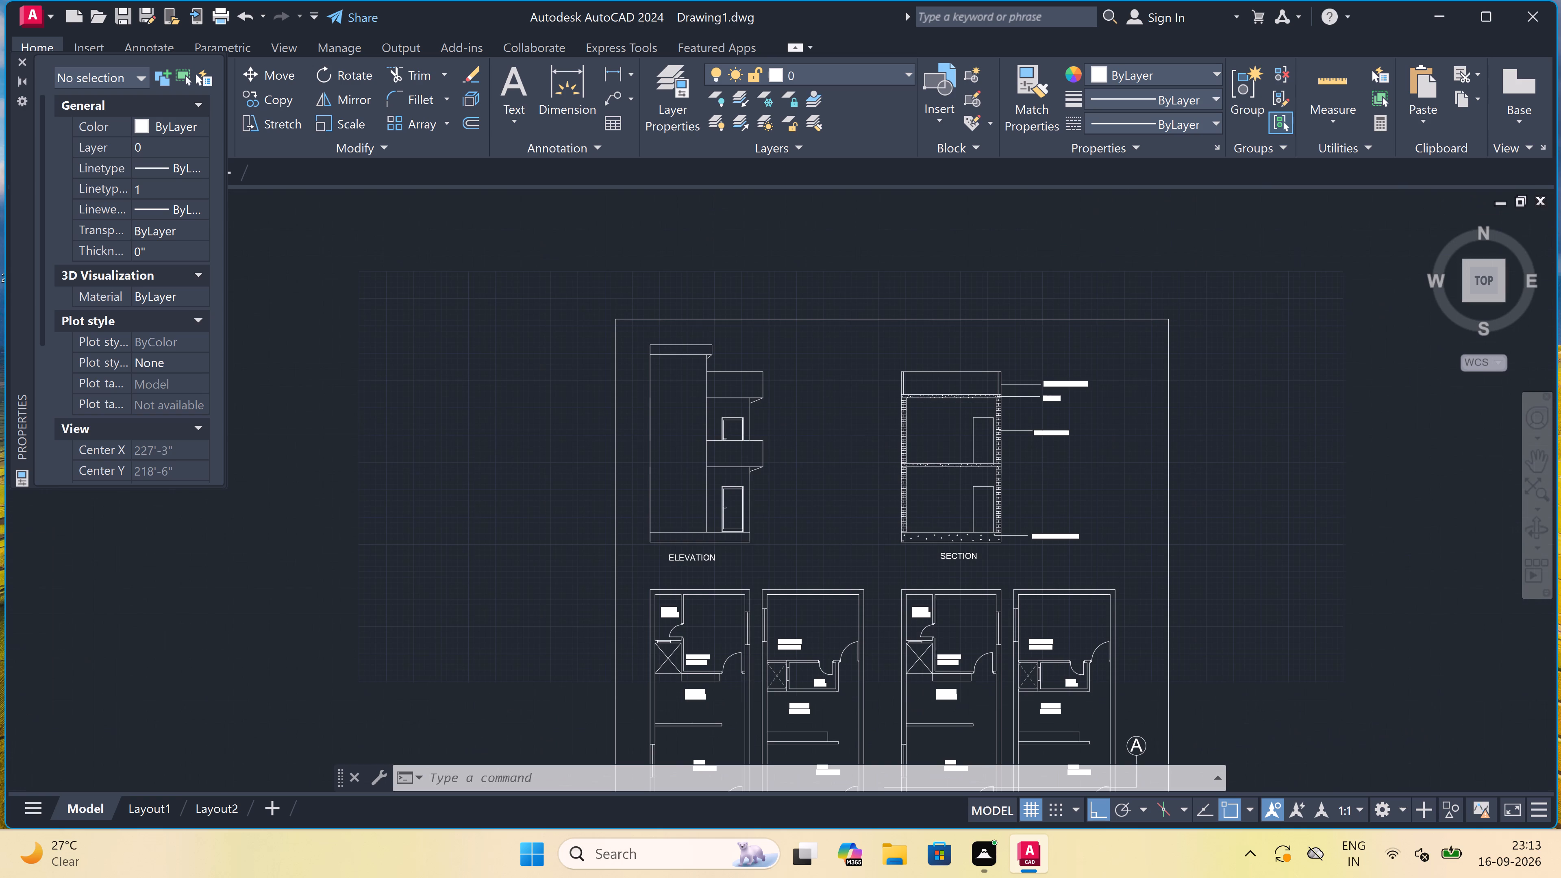
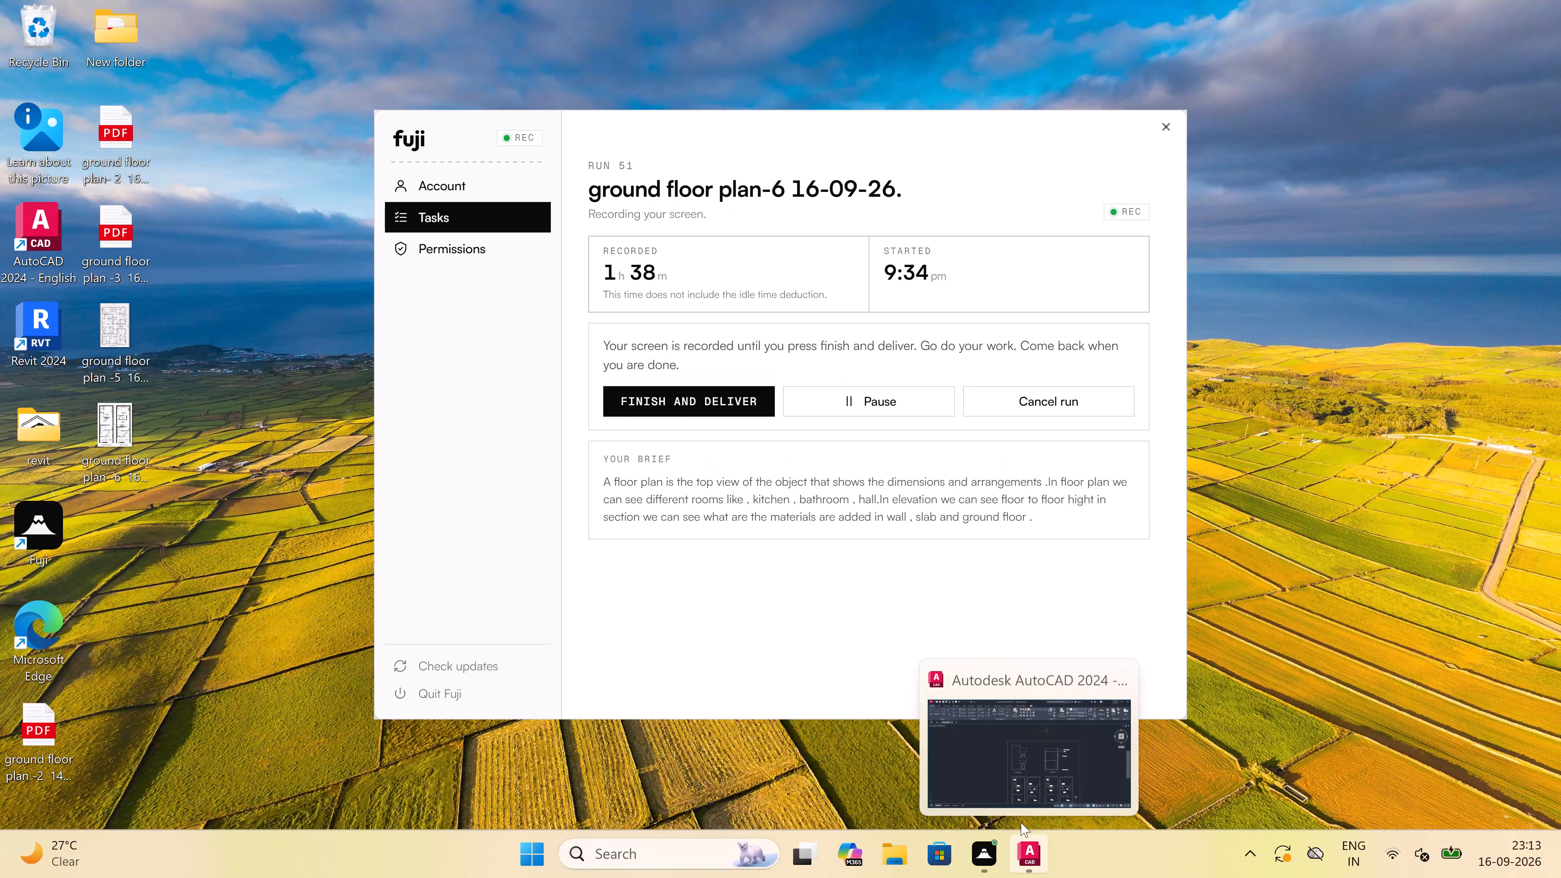
Switch to AutoCAD and close the Properties palette over the building sheet.
click(1001, 774)
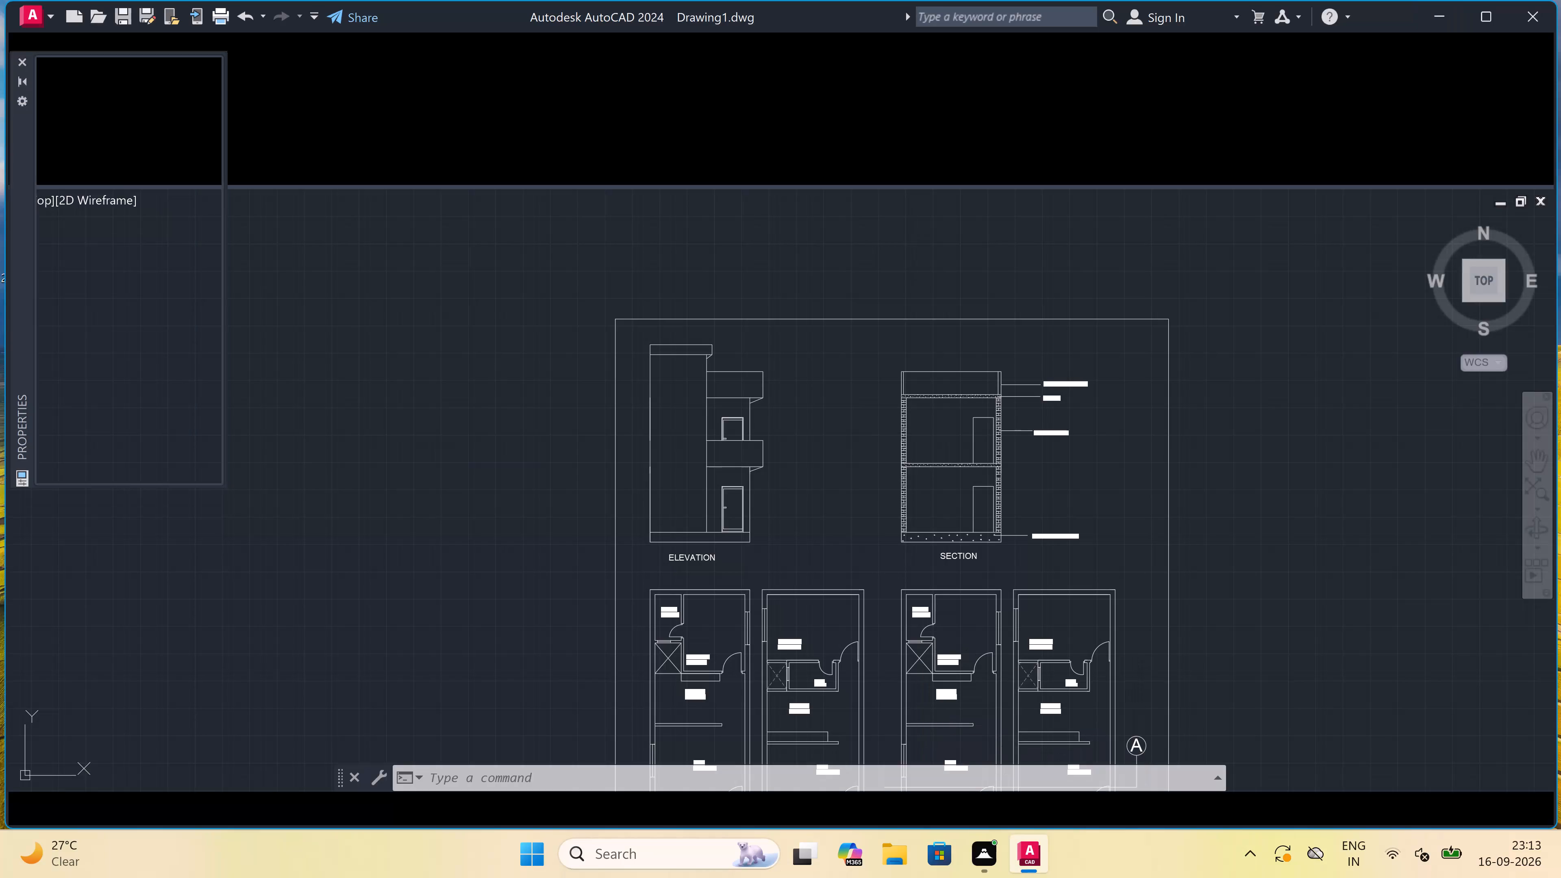
scroll(930, 565, down, 2)
scroll(897, 607, up, 4)
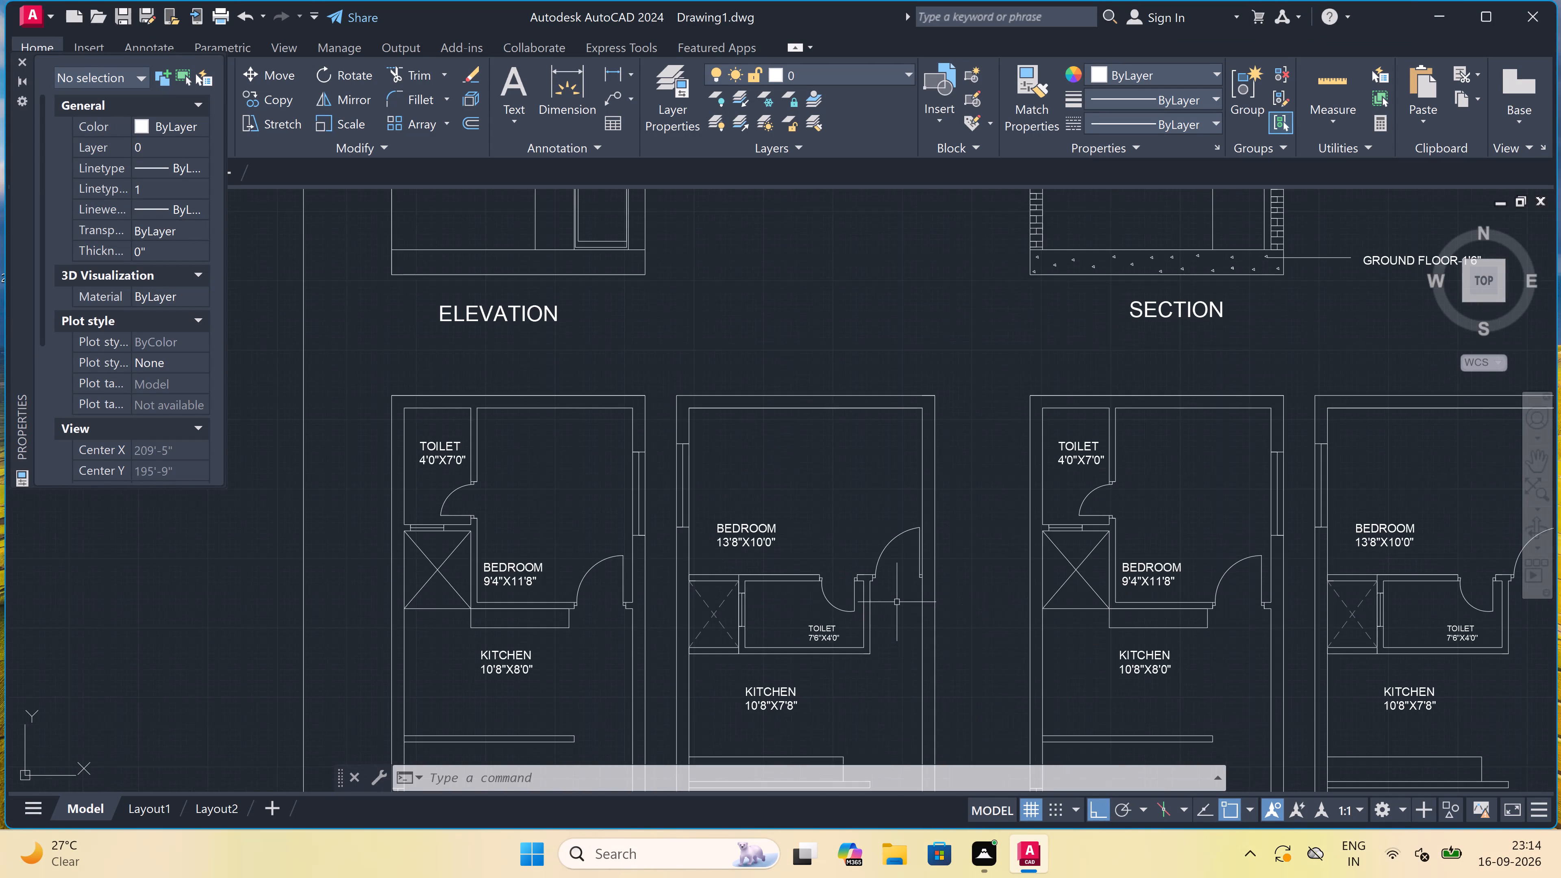
scroll(843, 474, down, 3)
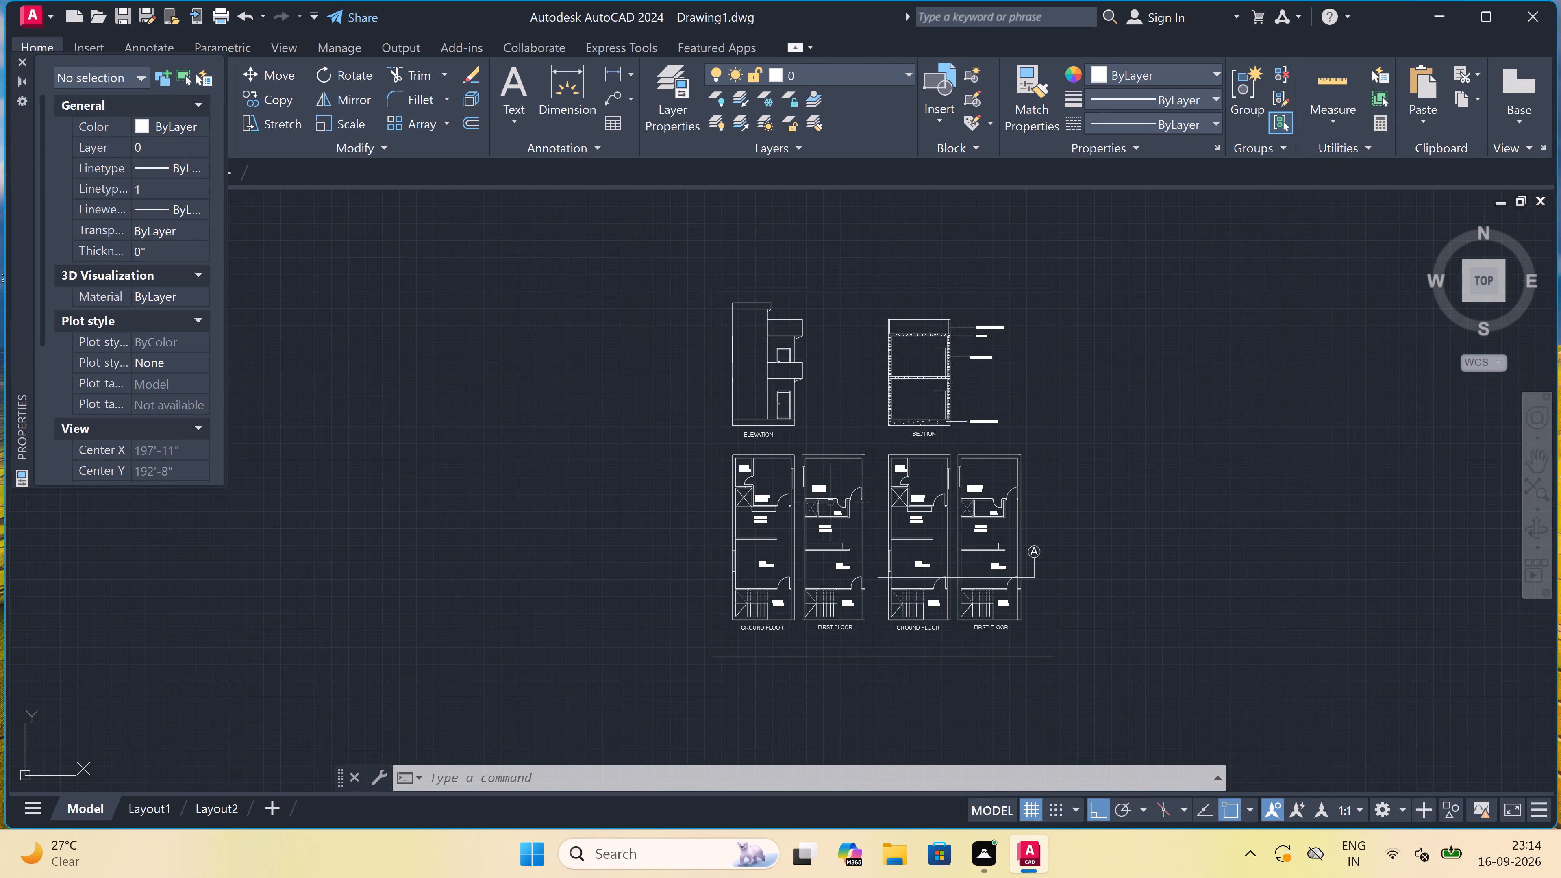
scroll(831, 502, up, 3)
scroll(829, 498, down, 1)
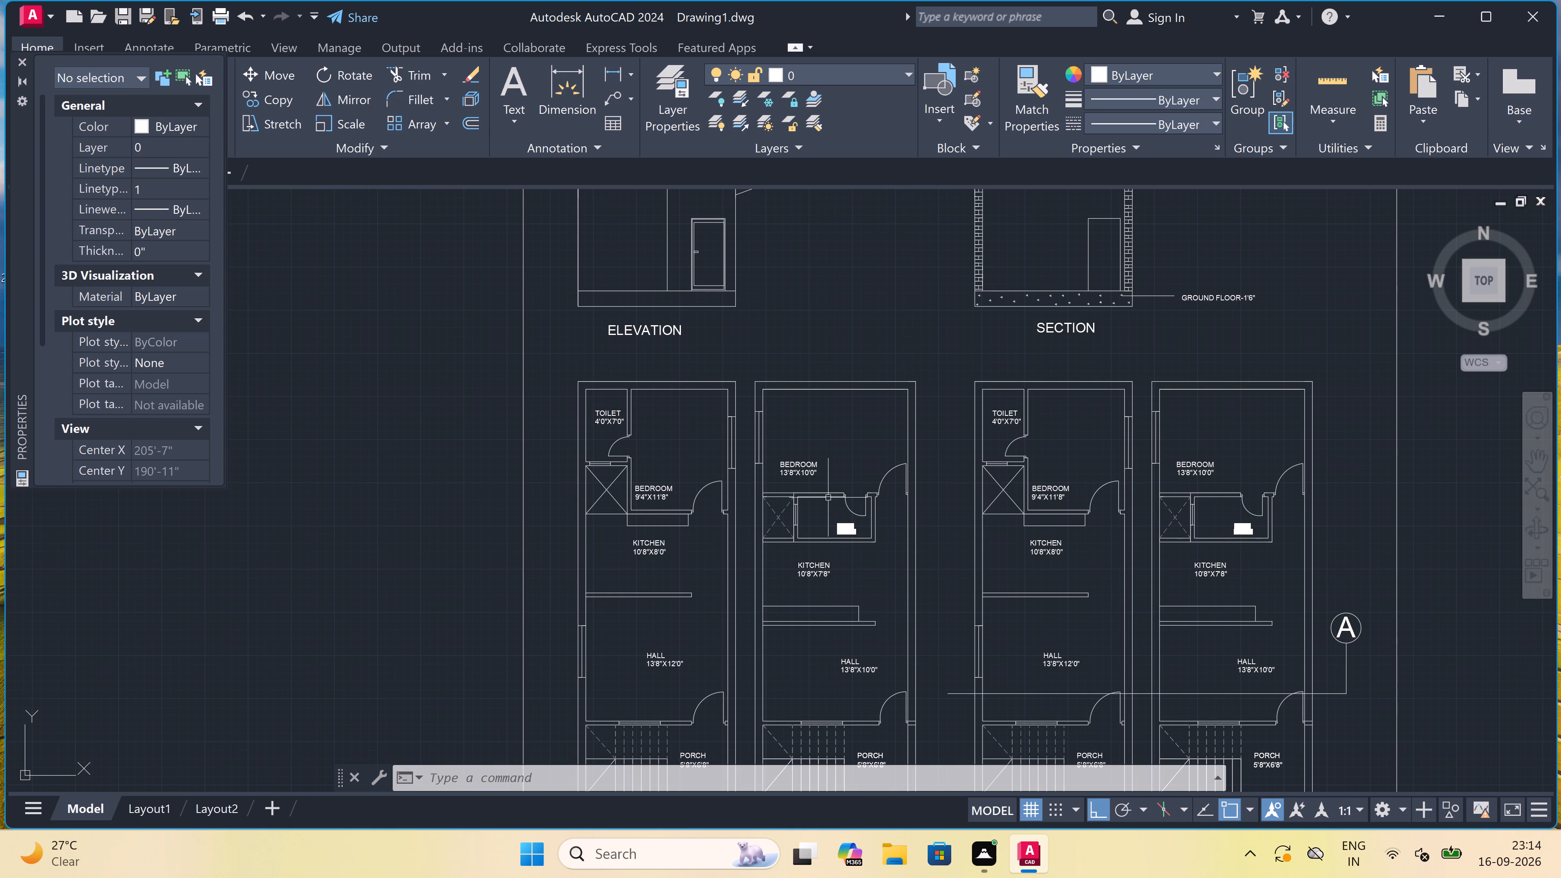
click(21, 56)
Open the recent drawing GROUND FLOOR PLAN -1 12-09-26.
click(29, 13)
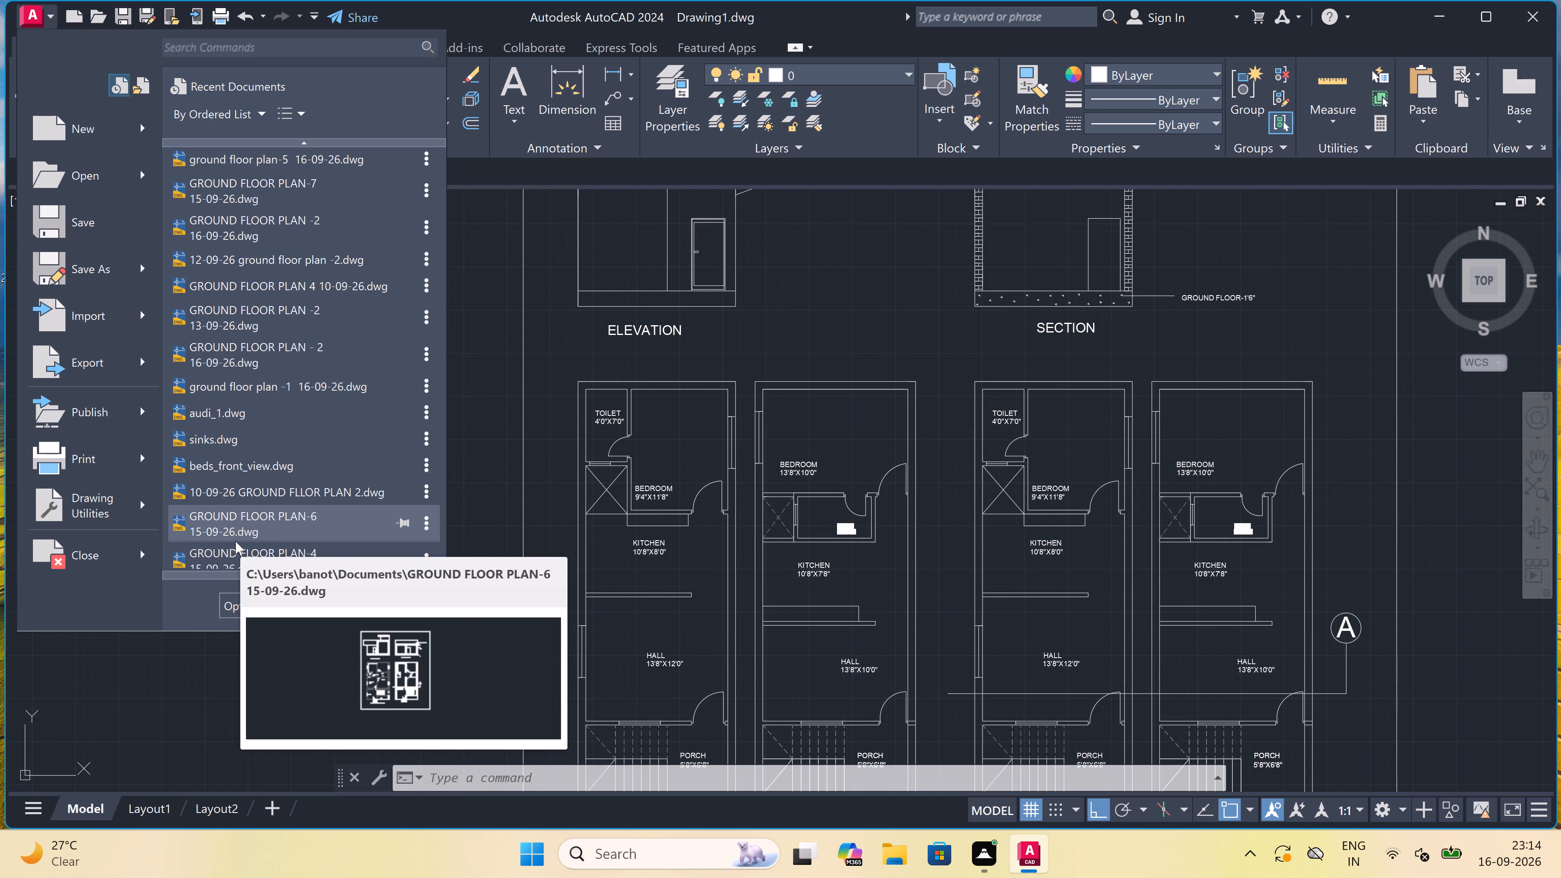
scroll(249, 483, down, 3)
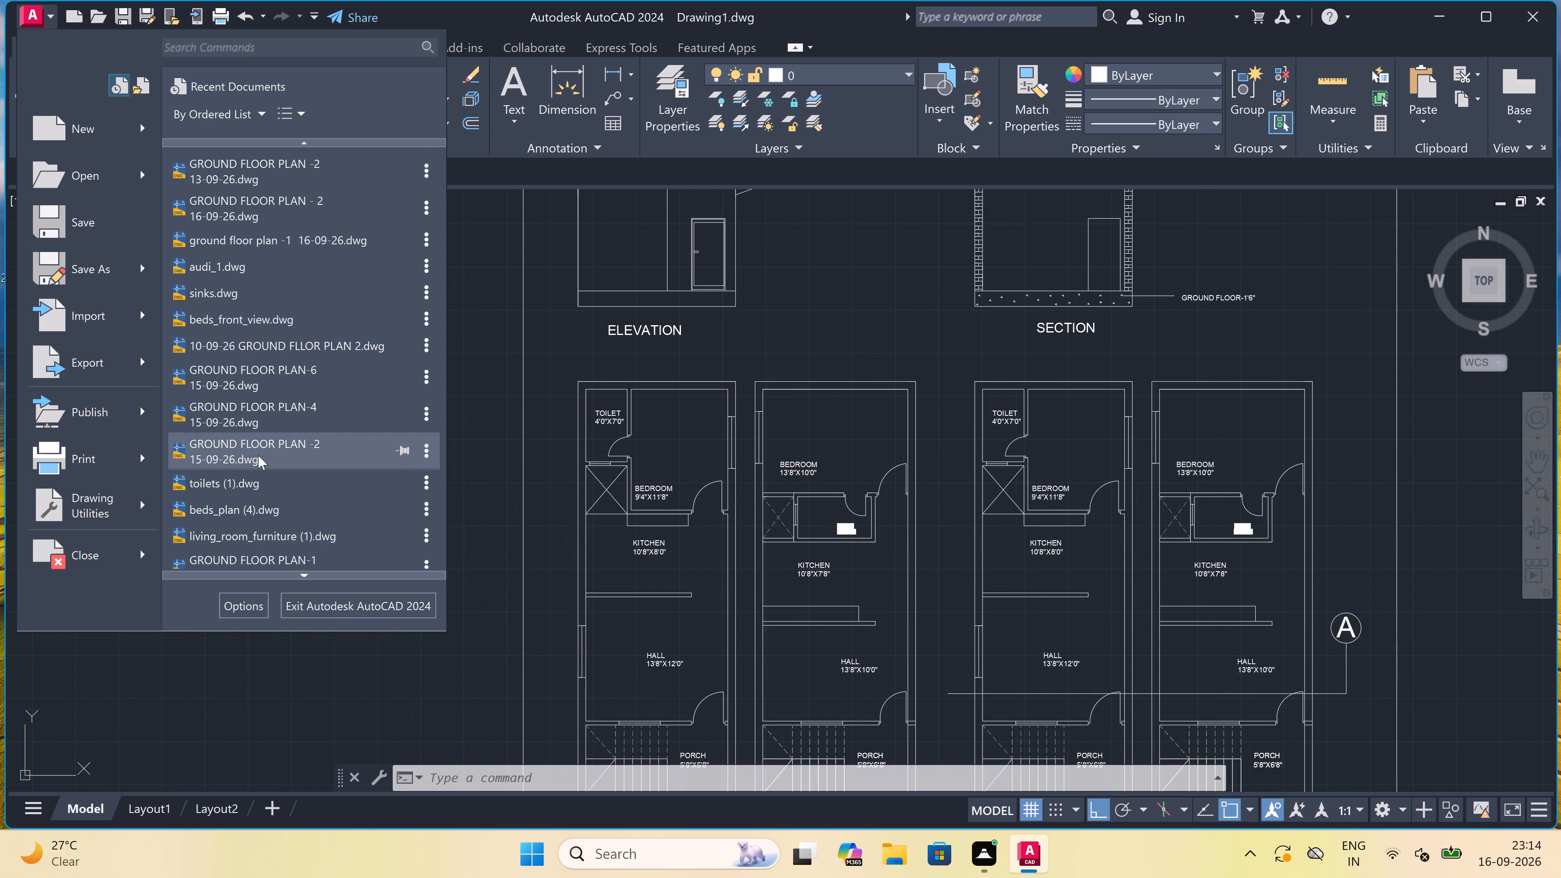
scroll(258, 455, down, 2)
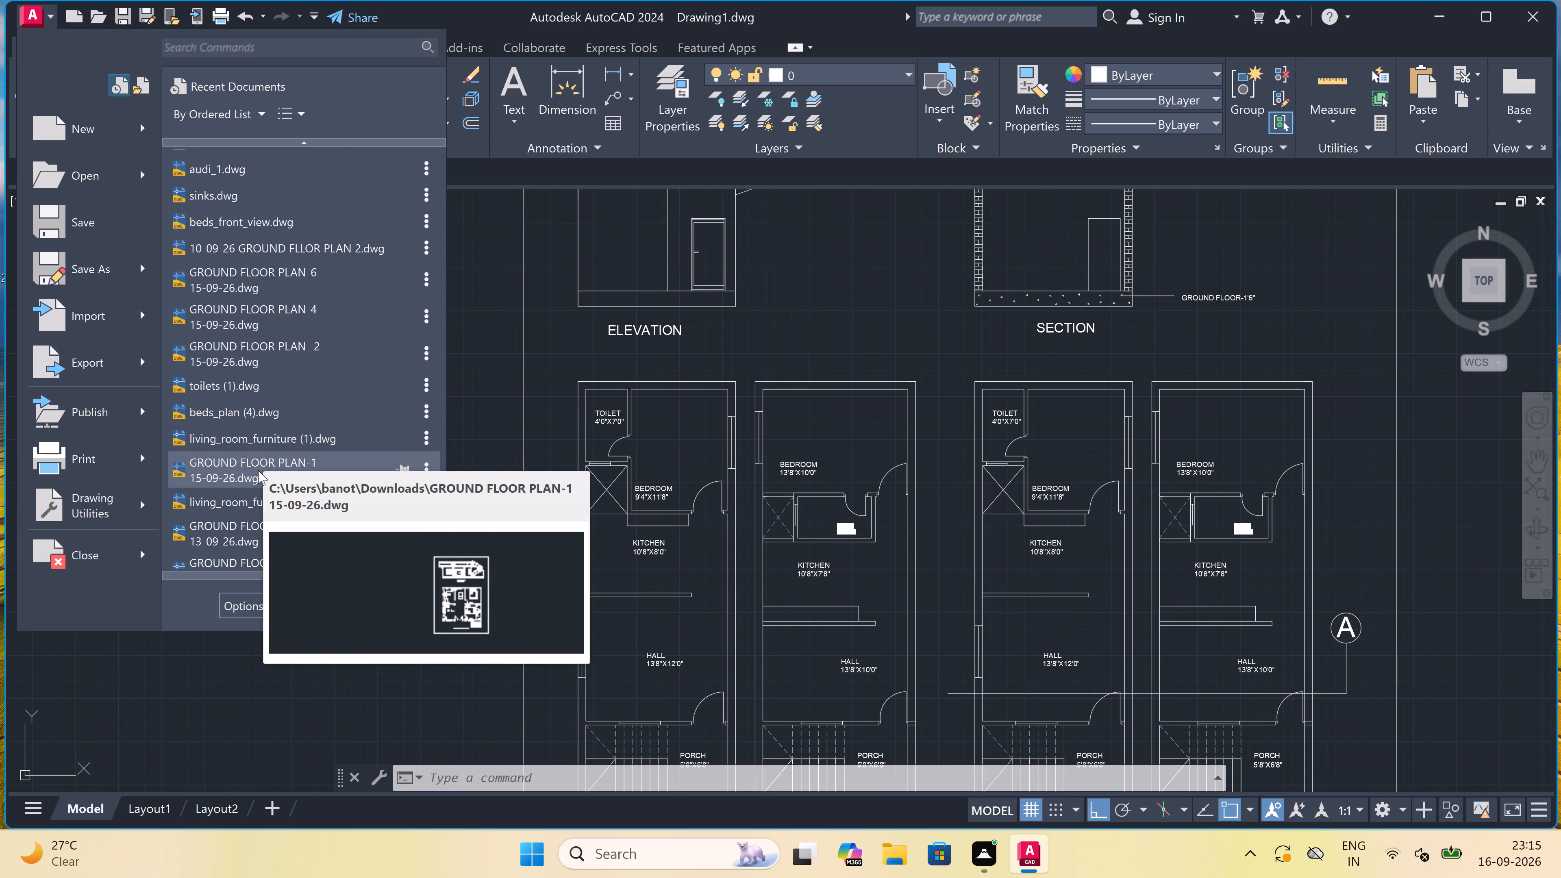
scroll(257, 481, down, 2)
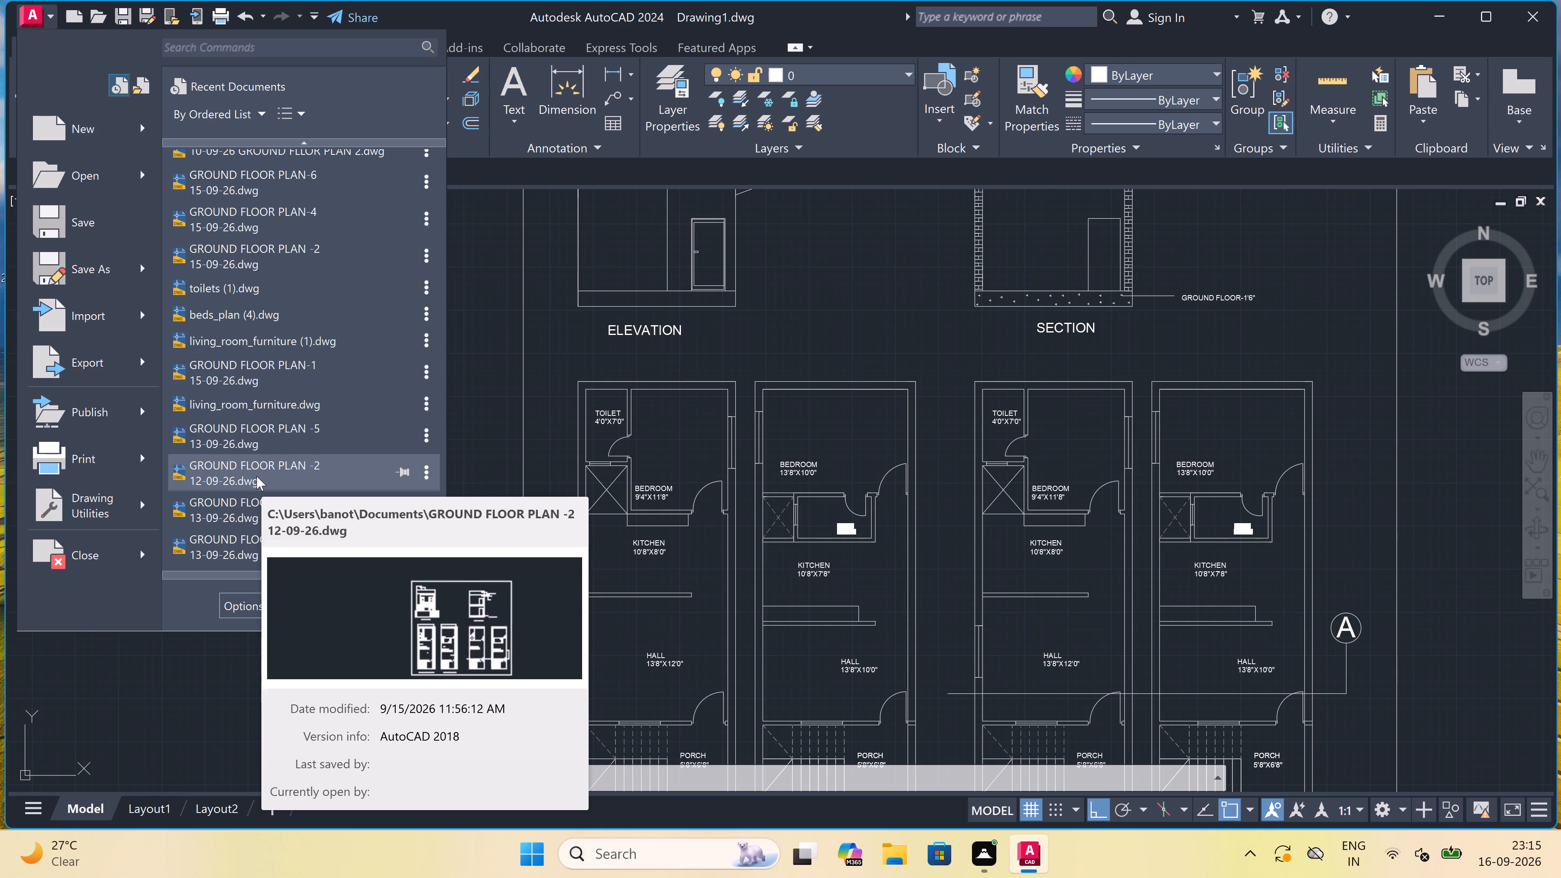
scroll(257, 476, down, 1)
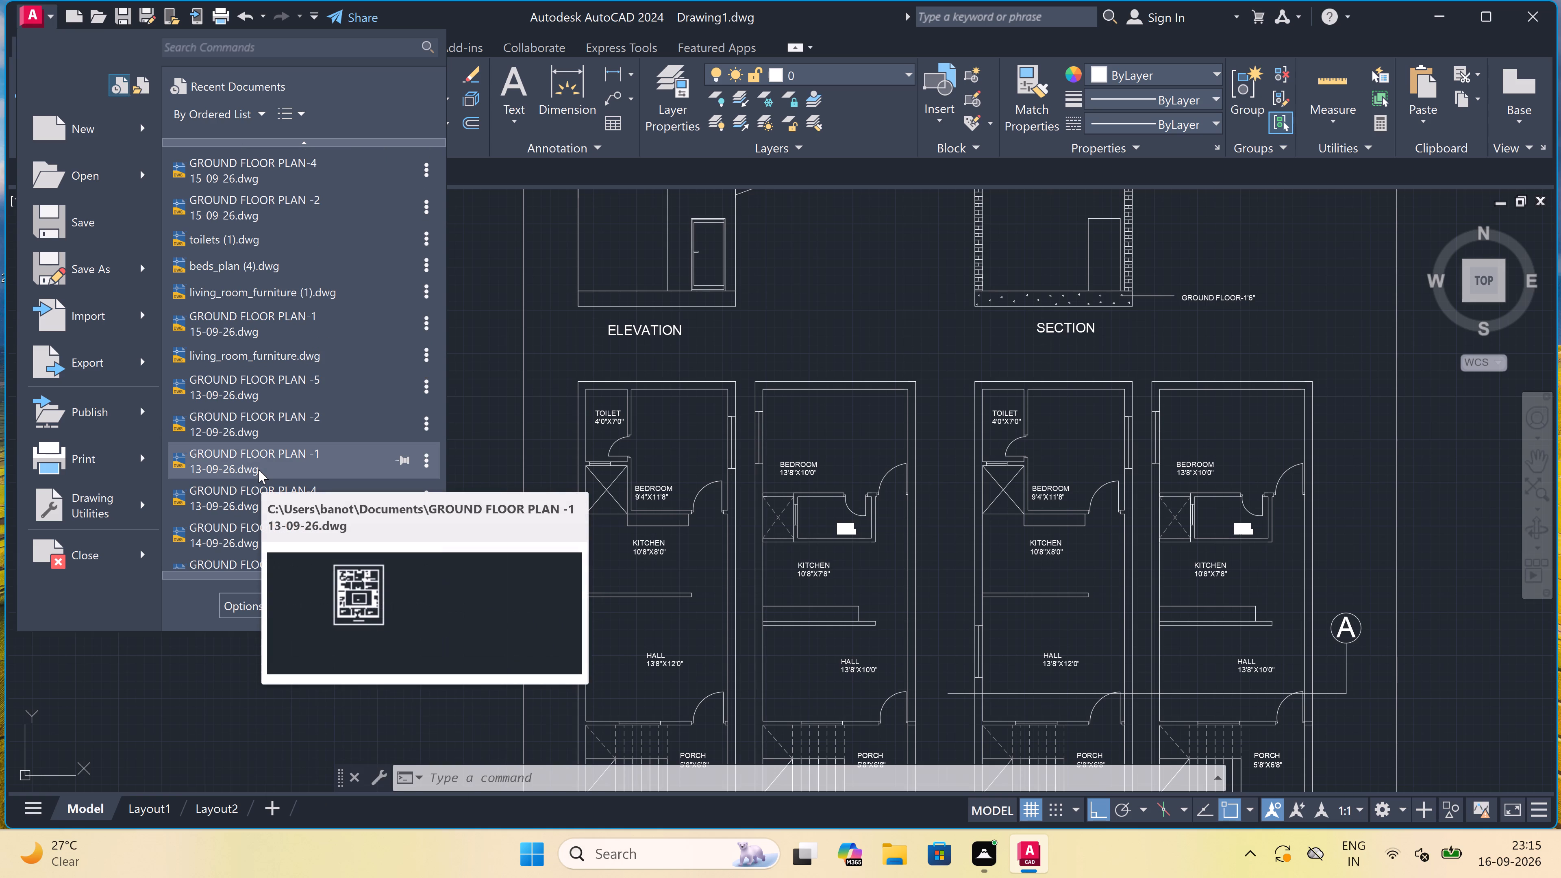
scroll(259, 469, down, 2)
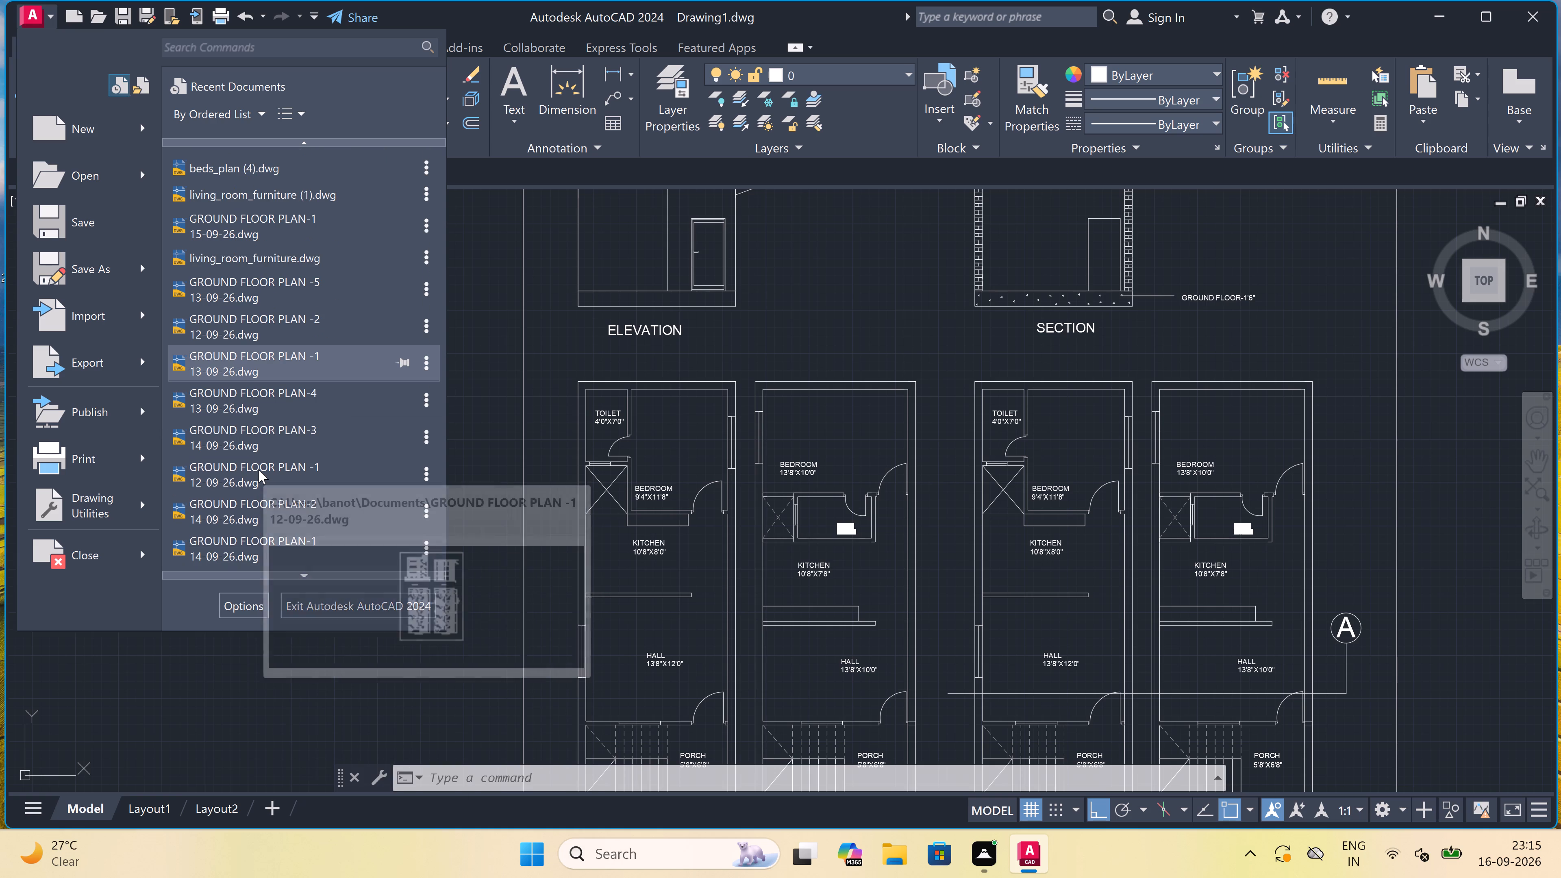
double_click(259, 469)
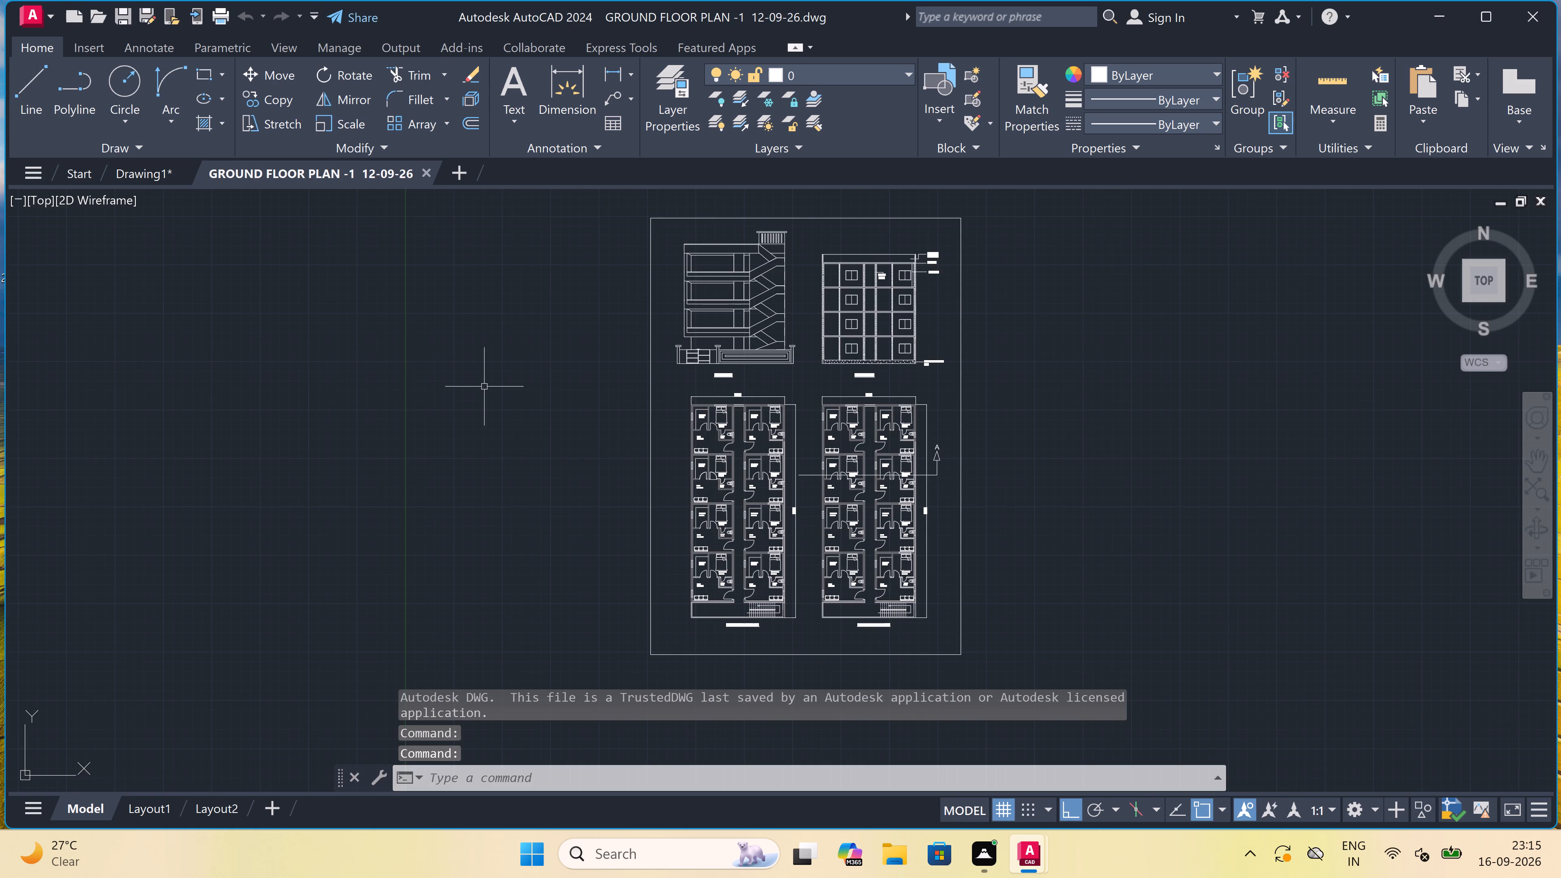
Look over the opened drawing's elevation, section and furnished floor plans for furniture to reuse.
scroll(484, 386, up, 1)
scroll(484, 386, down, 1)
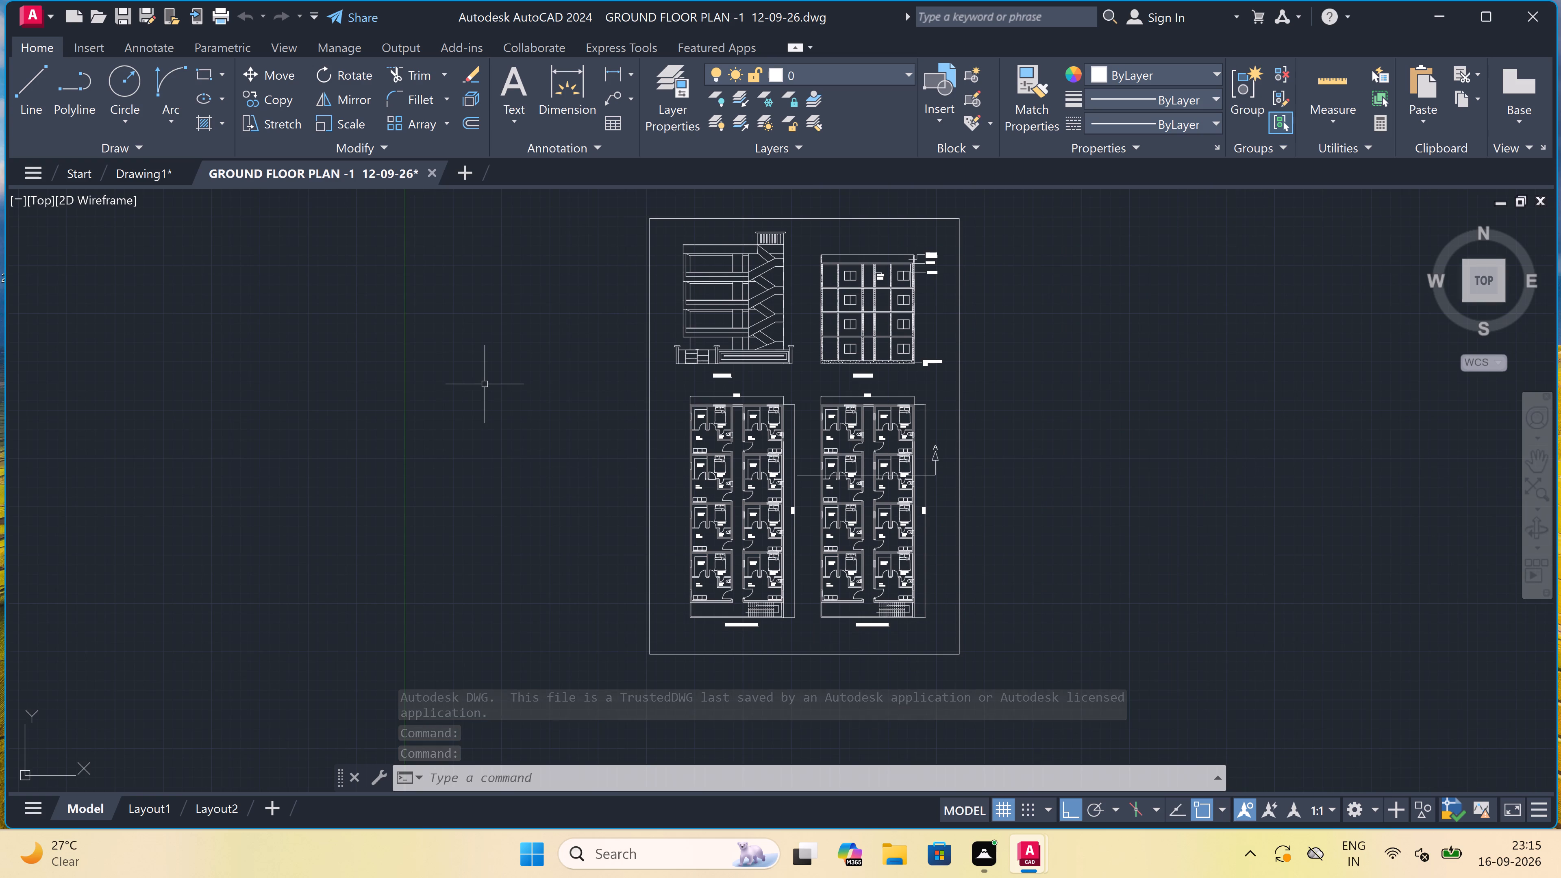
scroll(570, 306, up, 2)
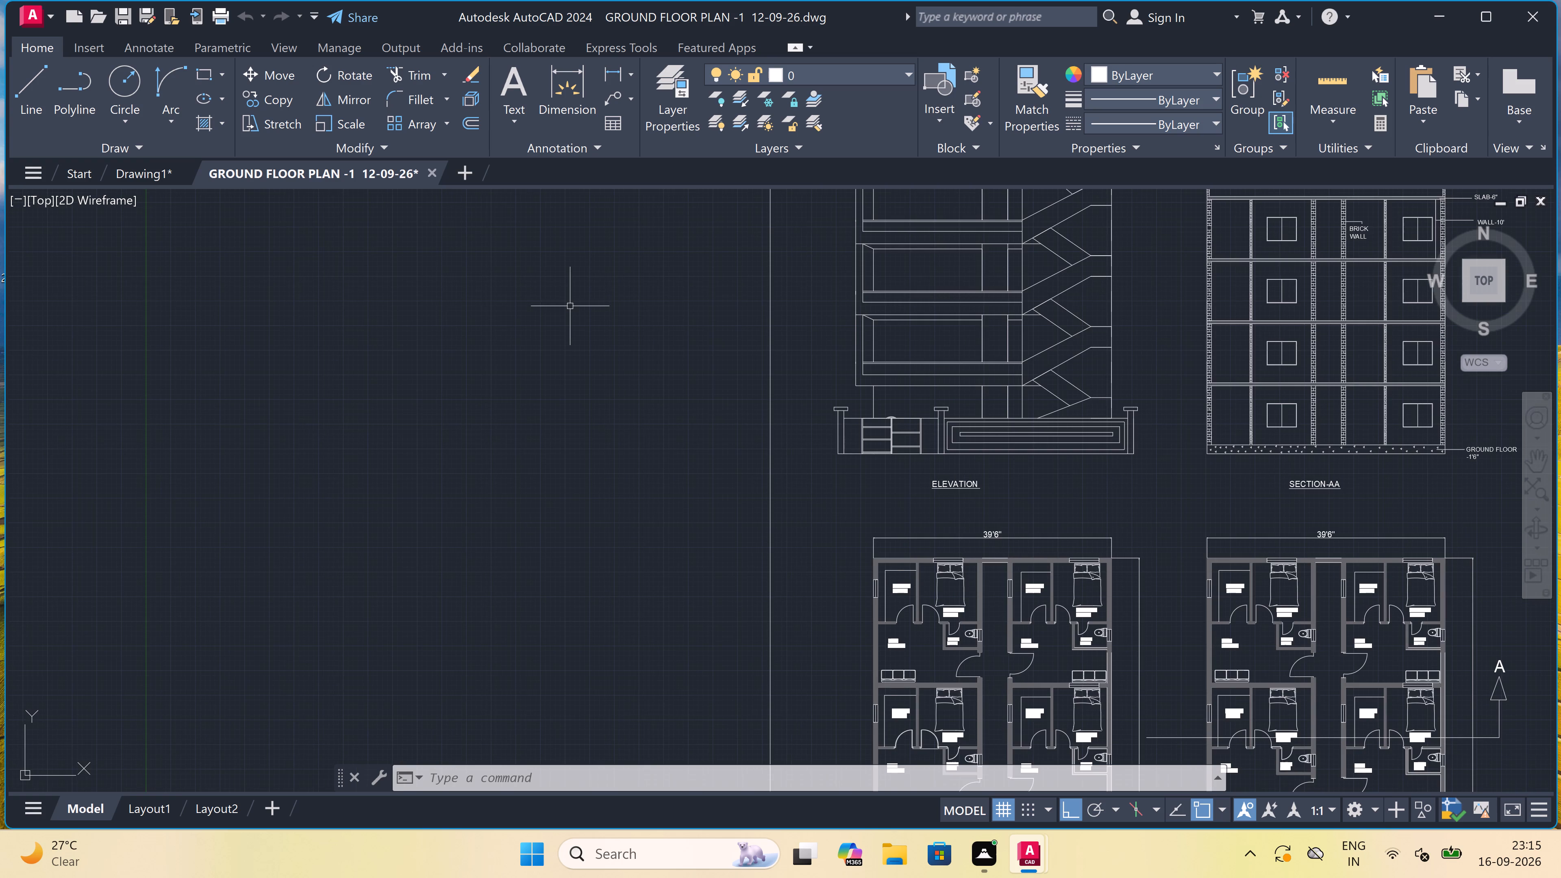
scroll(570, 306, down, 1)
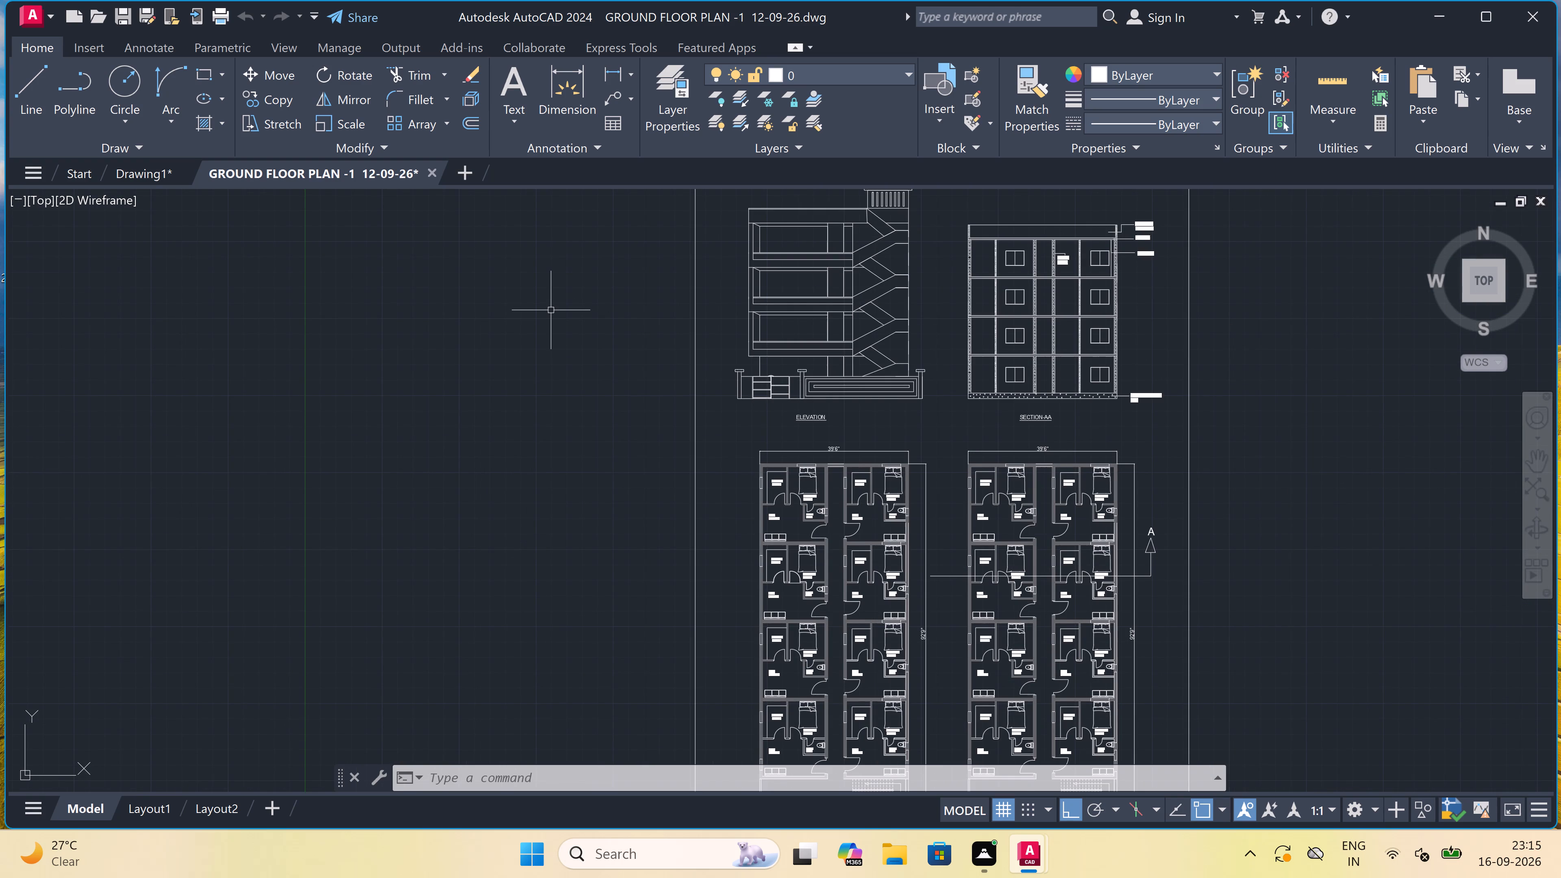
scroll(700, 355, down, 2)
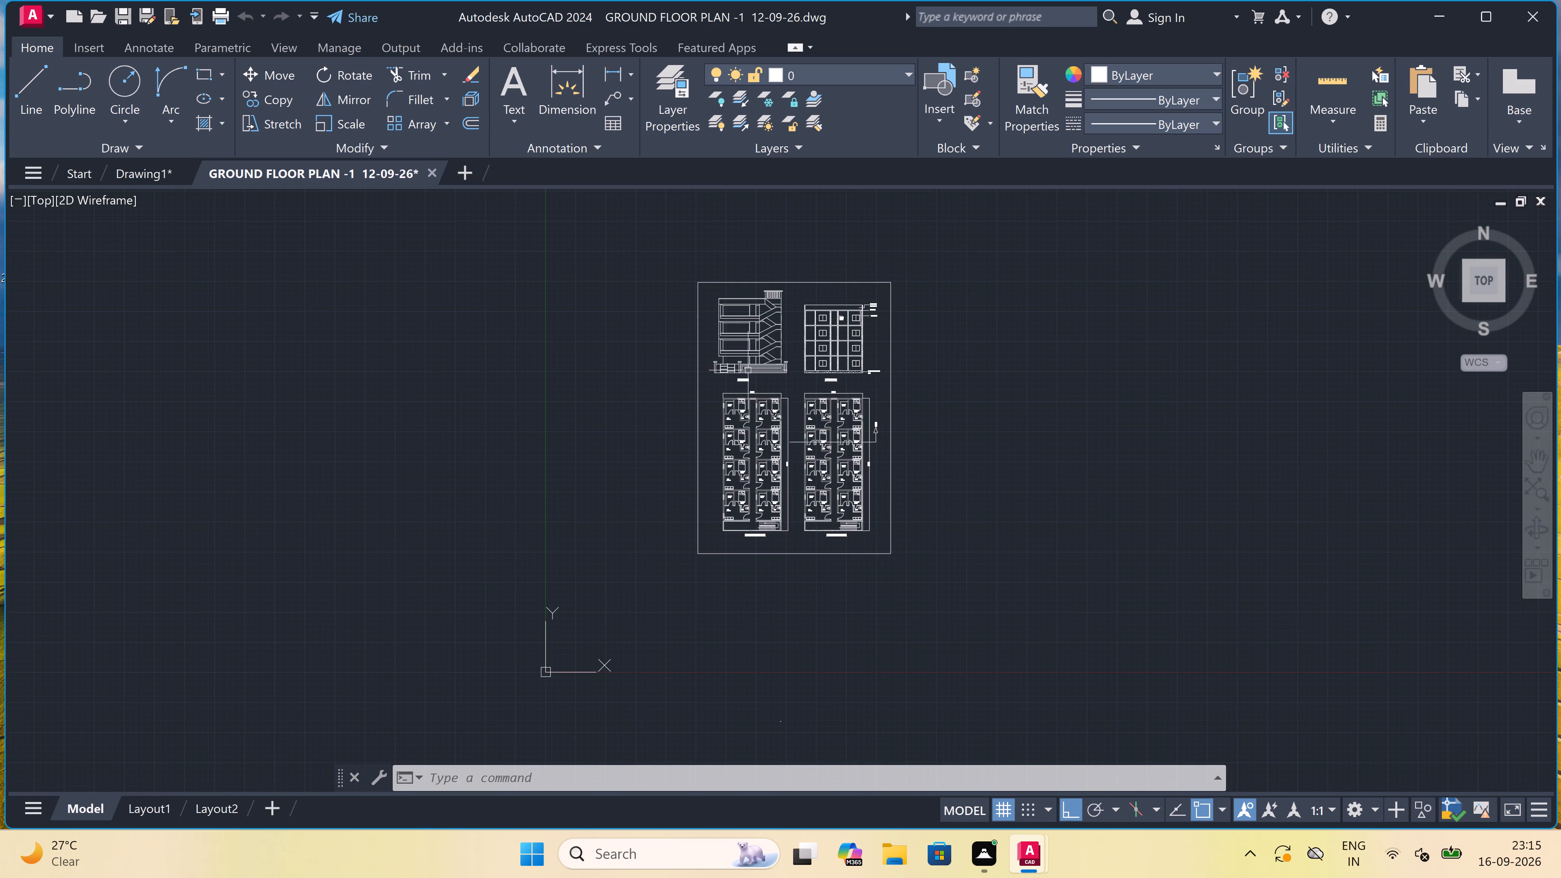
scroll(770, 363, up, 2)
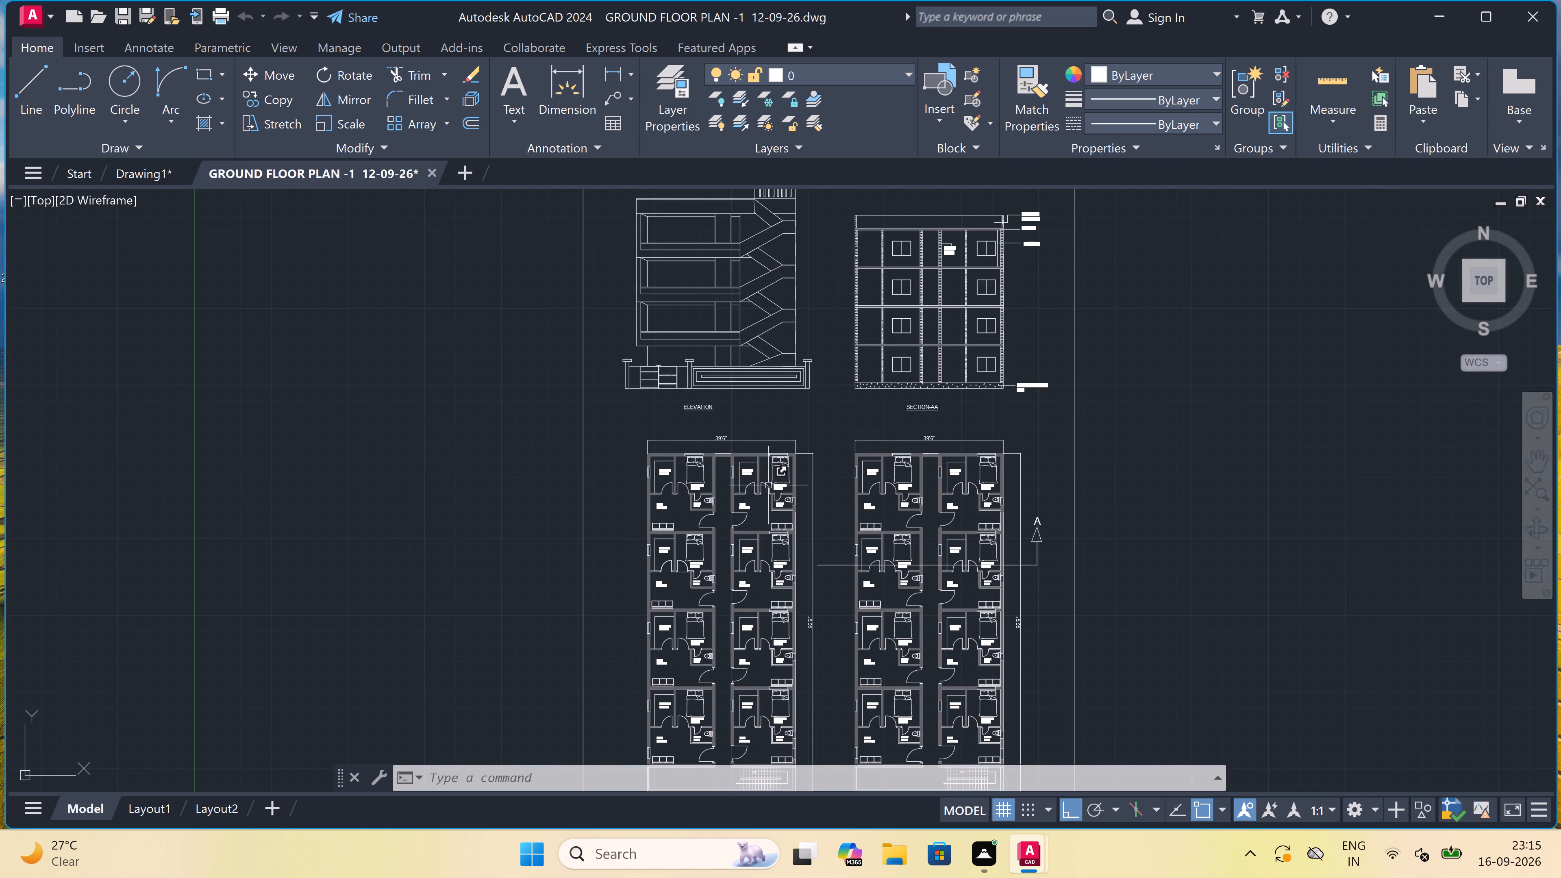
scroll(754, 484, up, 1)
scroll(754, 479, down, 1)
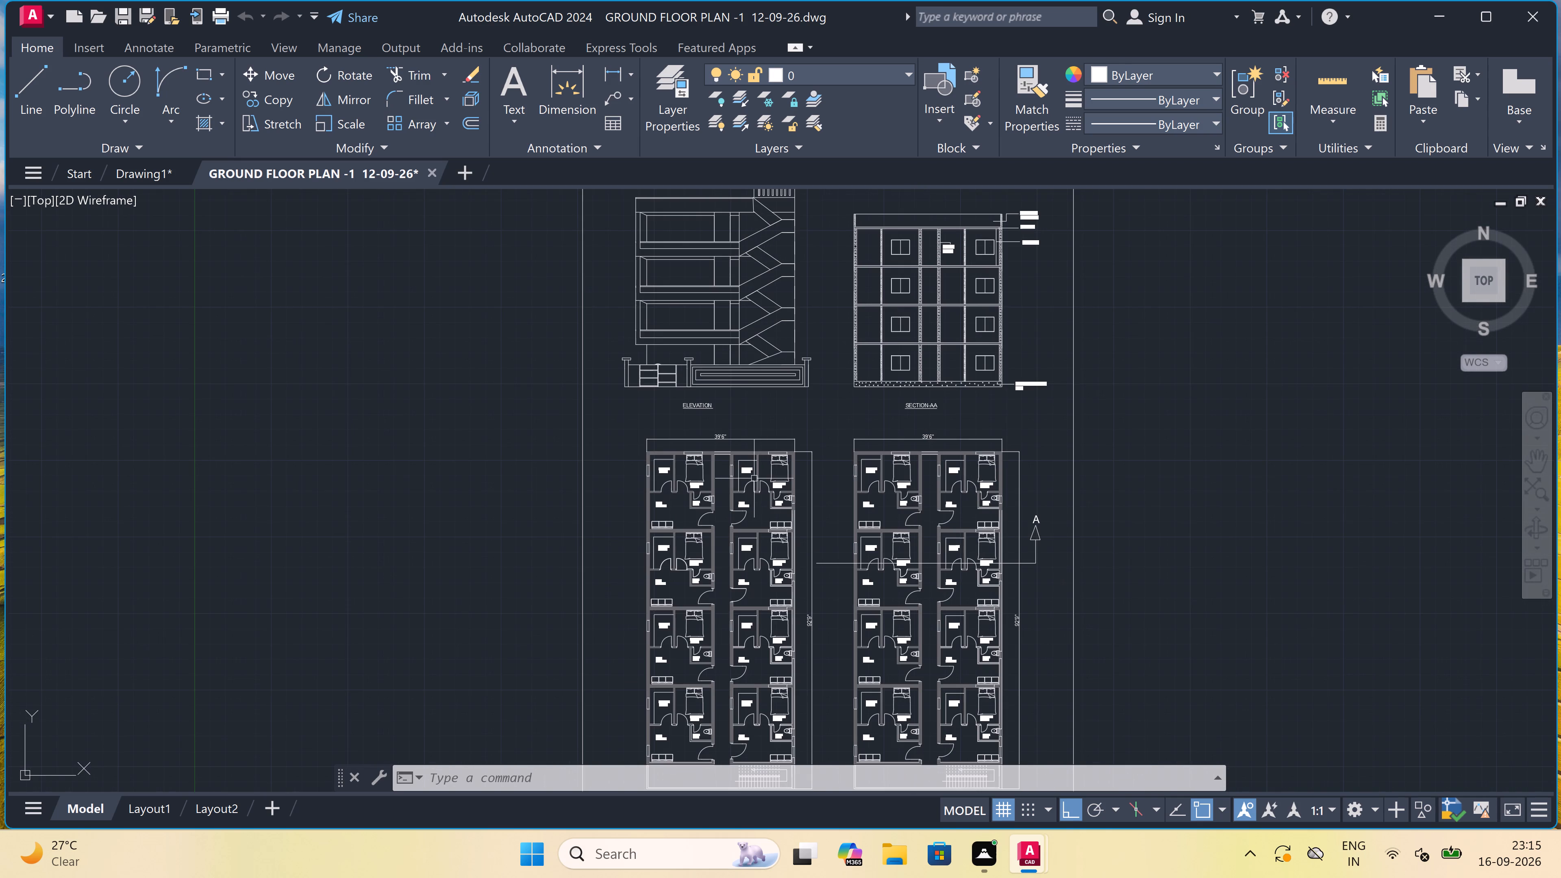
Select the whole double bed in the bedroom of the first plan's upper-right unit.
scroll(775, 455, up, 2)
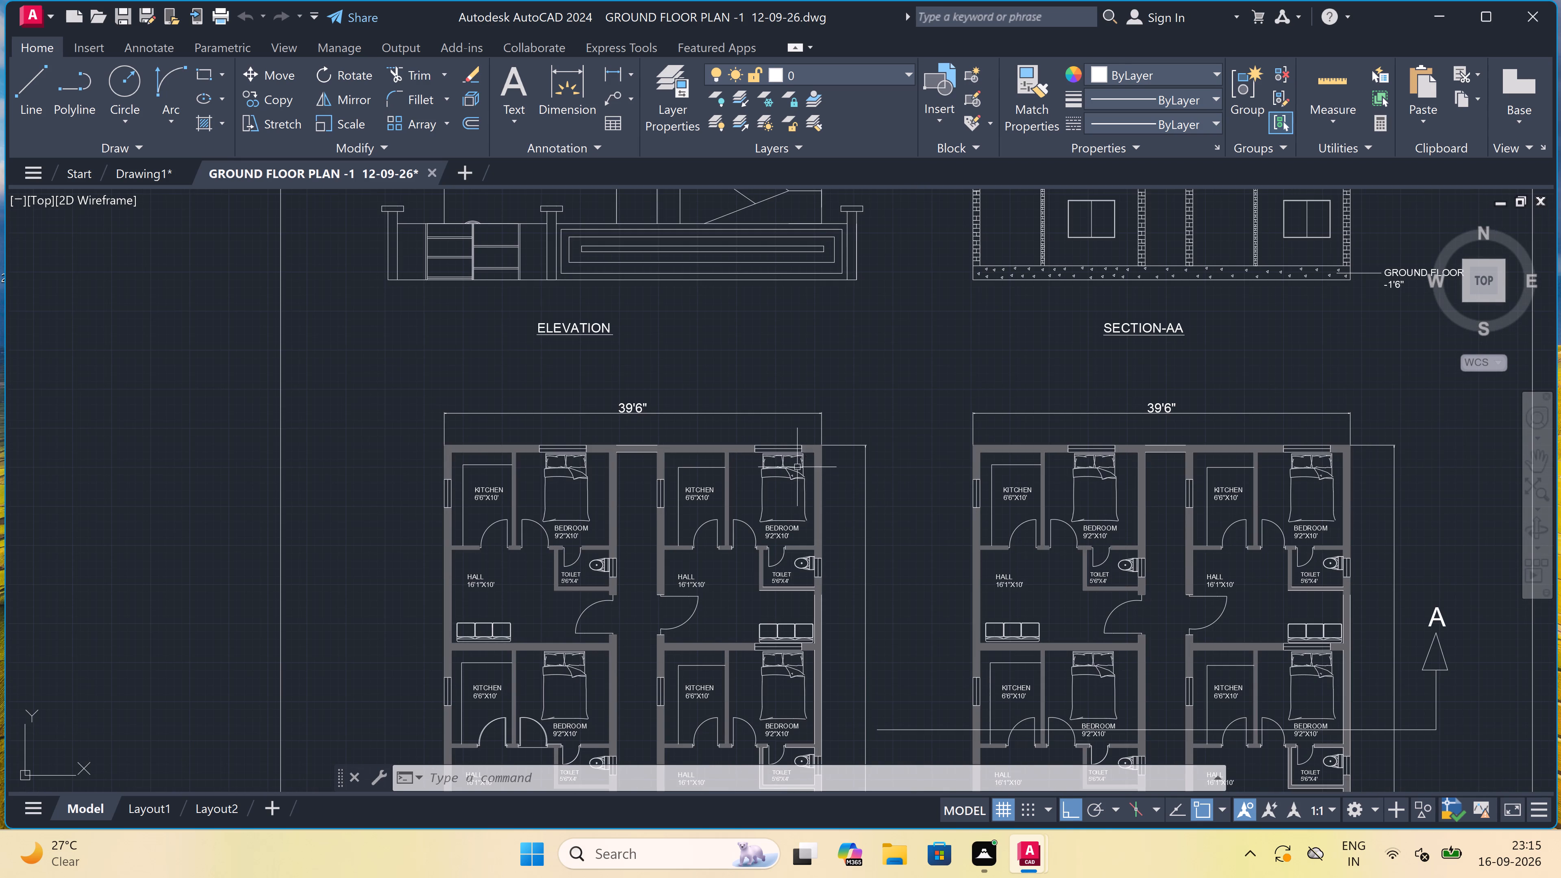
scroll(797, 465, up, 4)
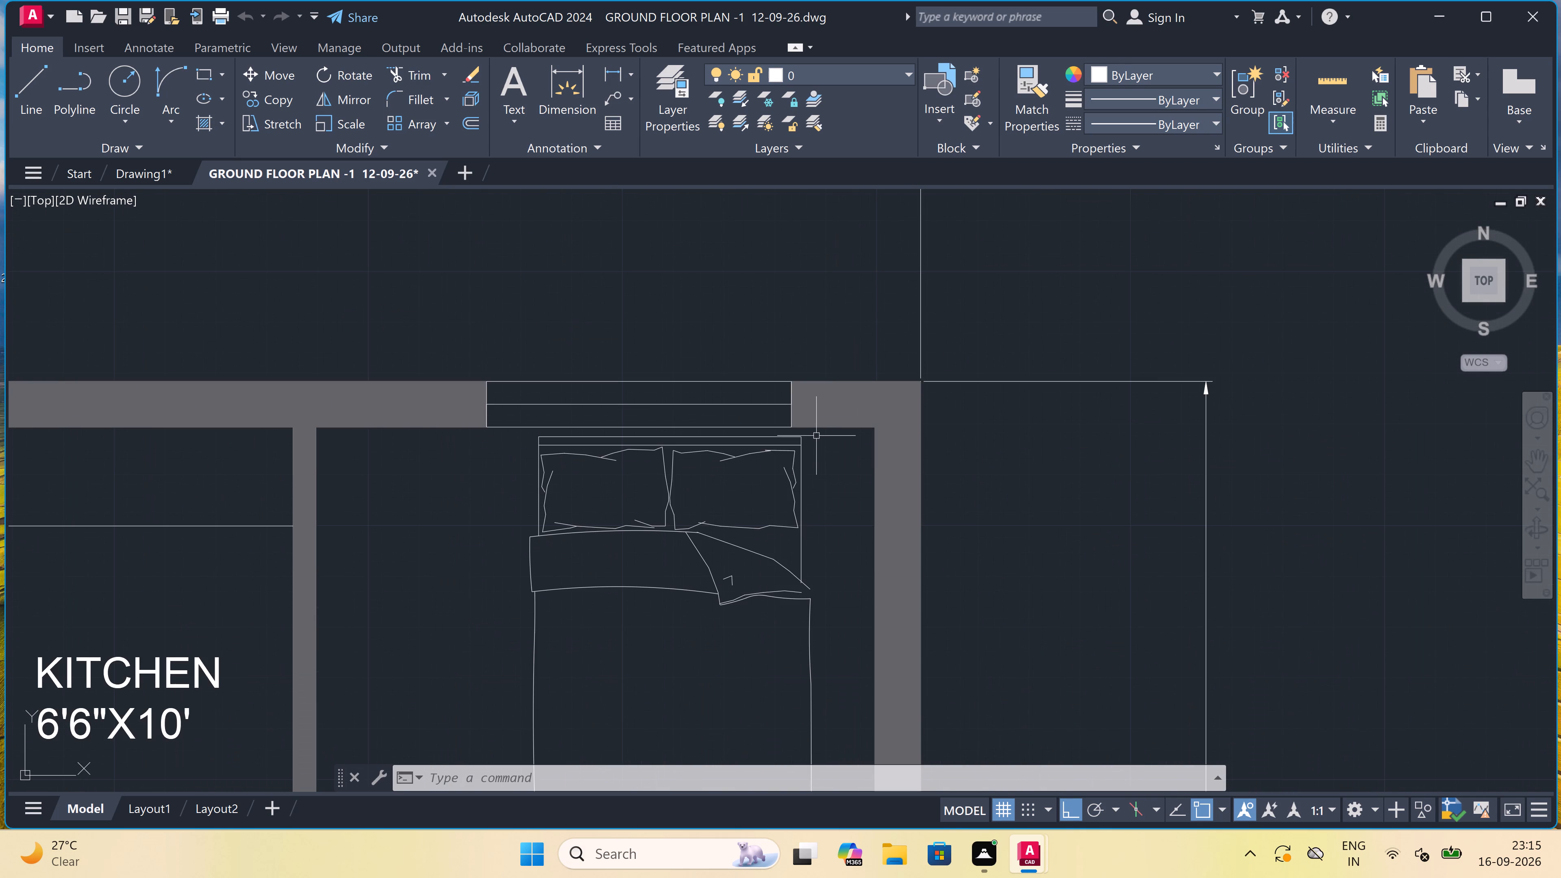
scroll(816, 436, up, 3)
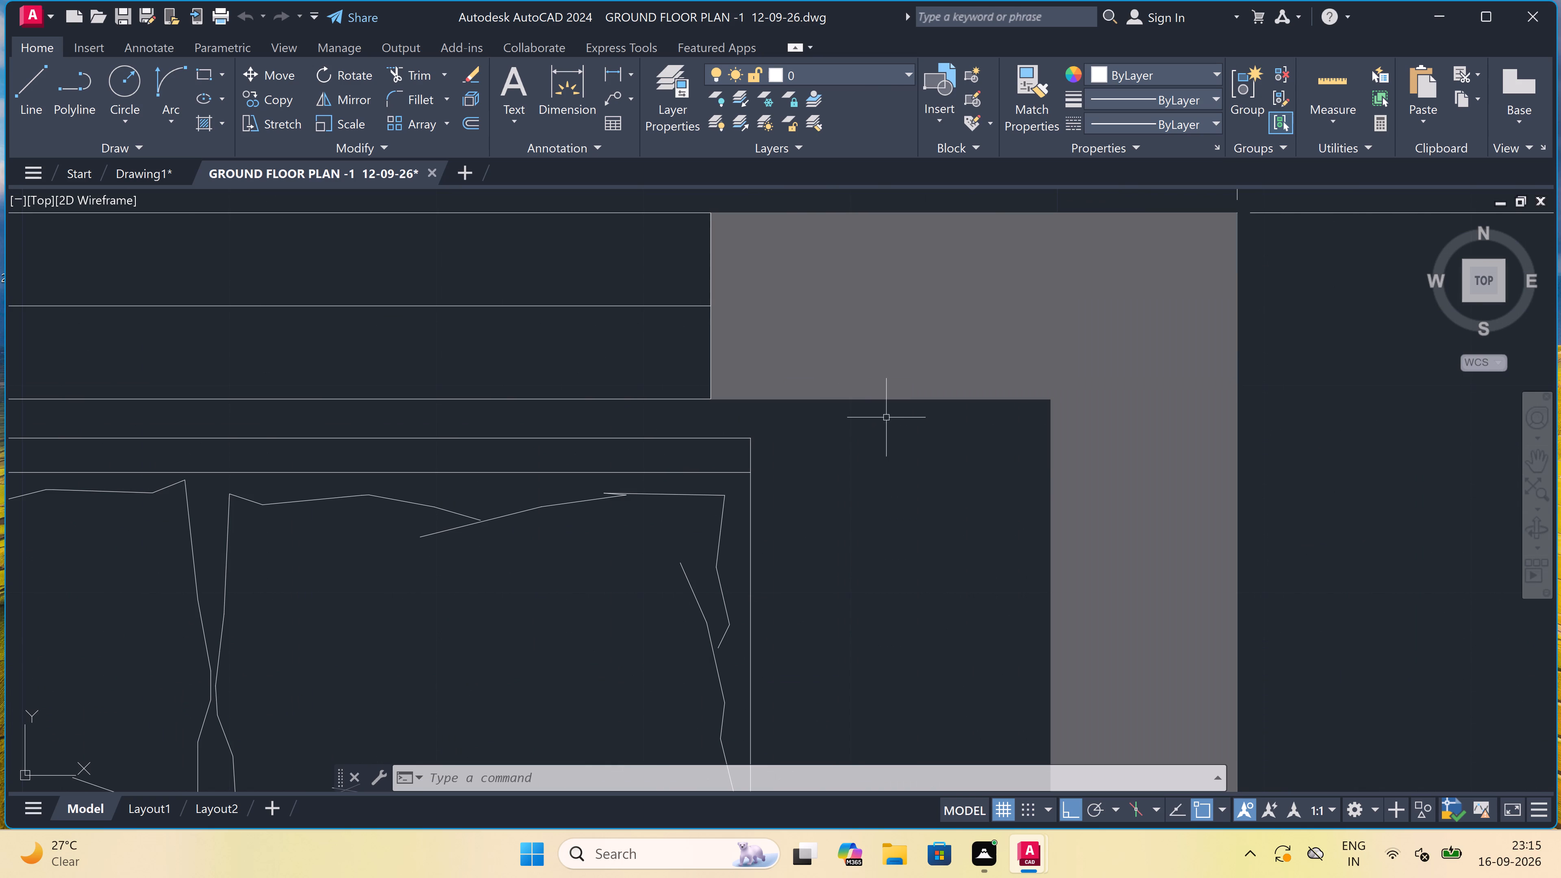
drag(887, 417, 887, 423)
scroll(773, 522, down, 6)
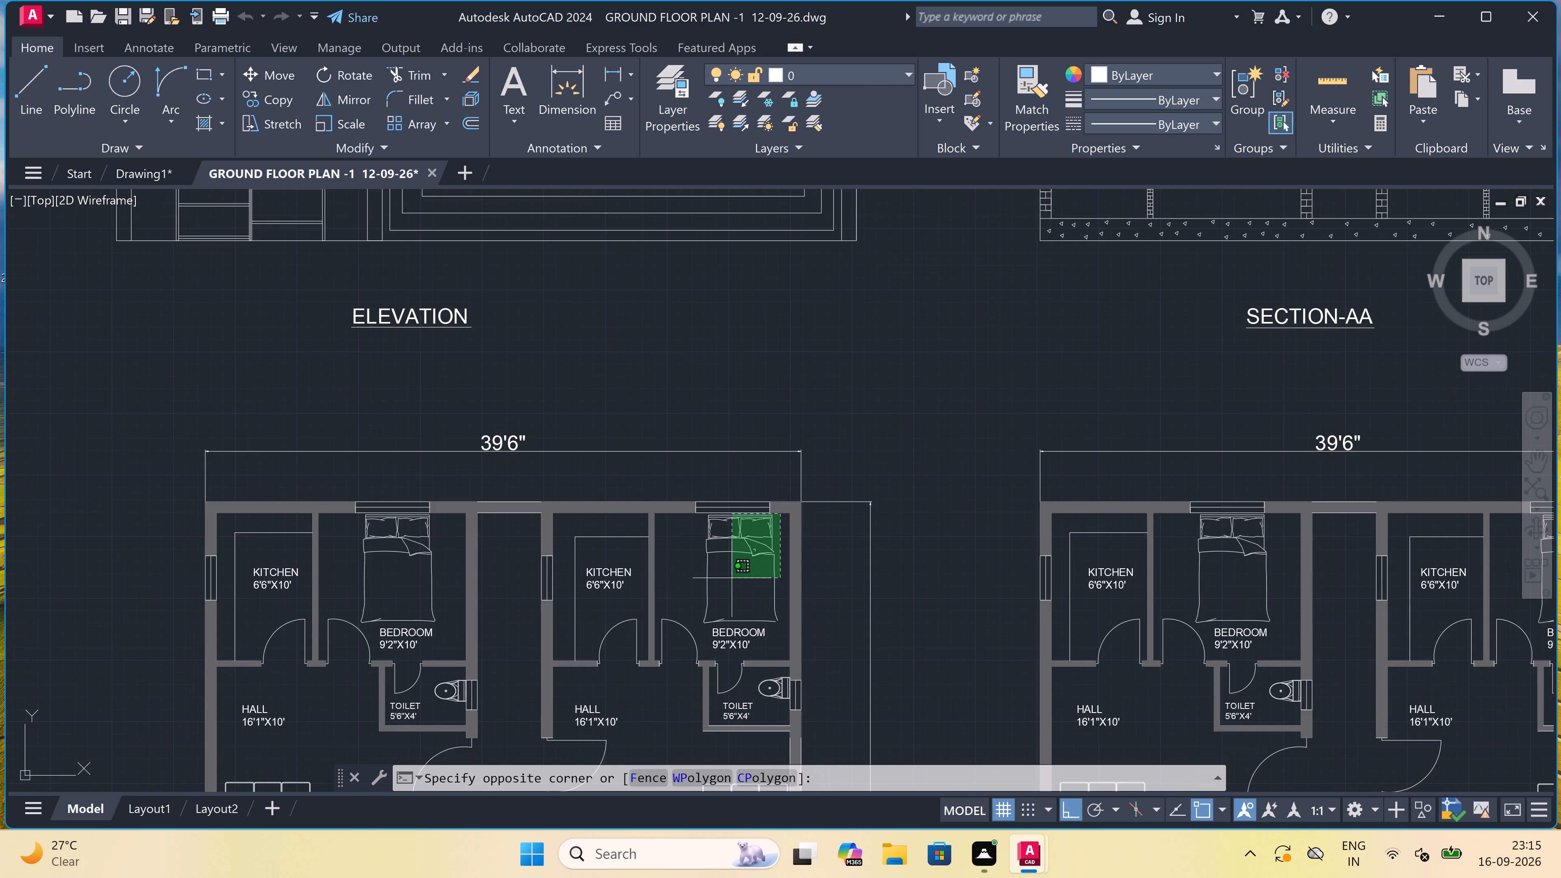
scroll(698, 626, up, 6)
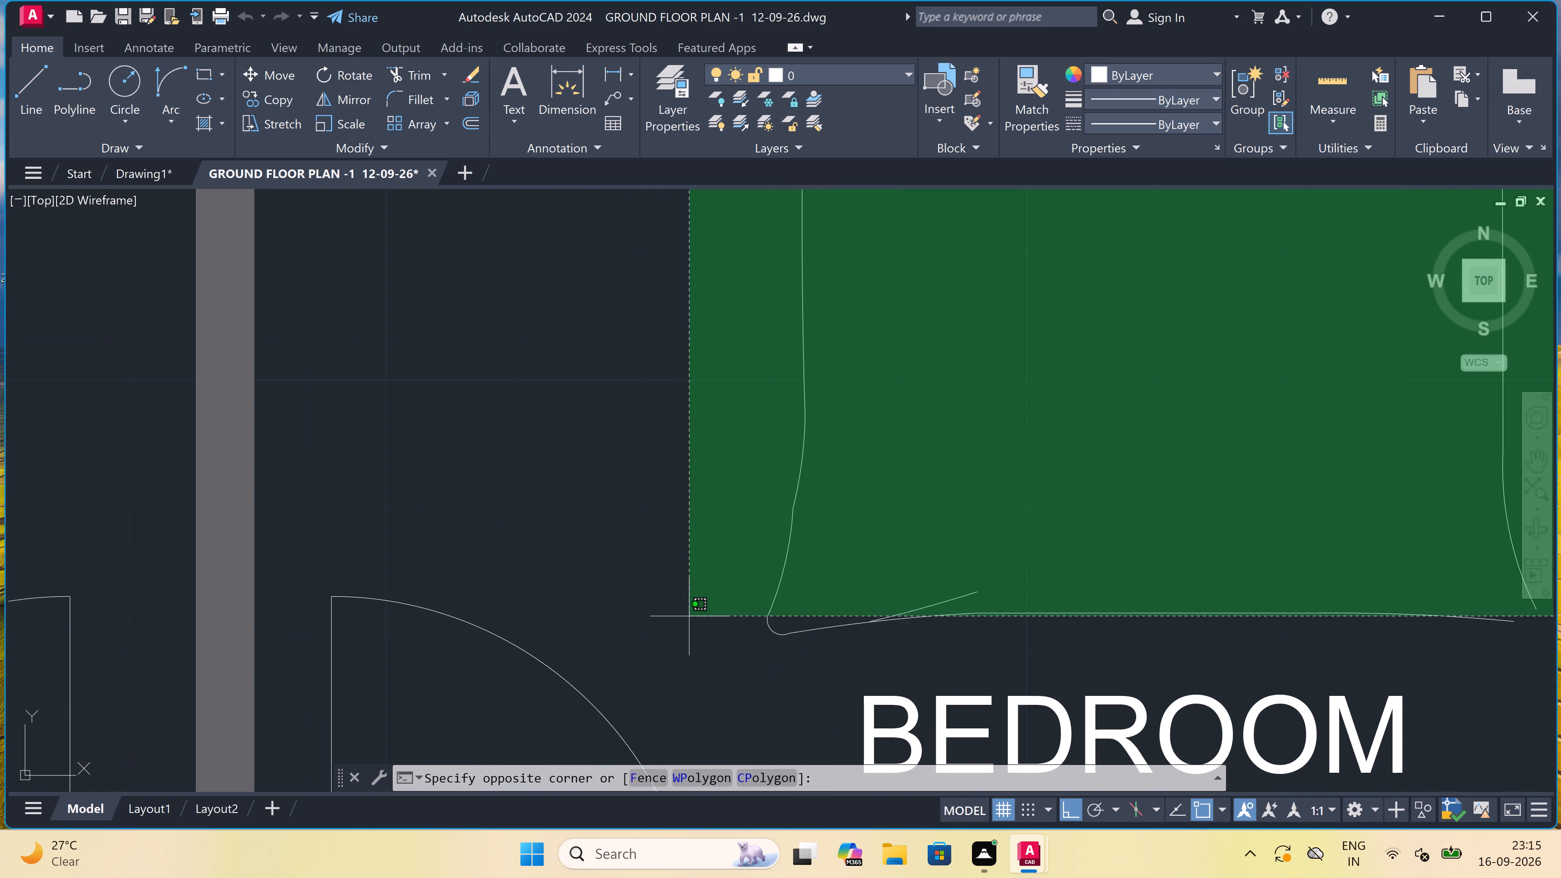
click(684, 642)
Add the WC fixture in the same unit's 5'6"X4' toilet to the selection.
scroll(678, 471, down, 6)
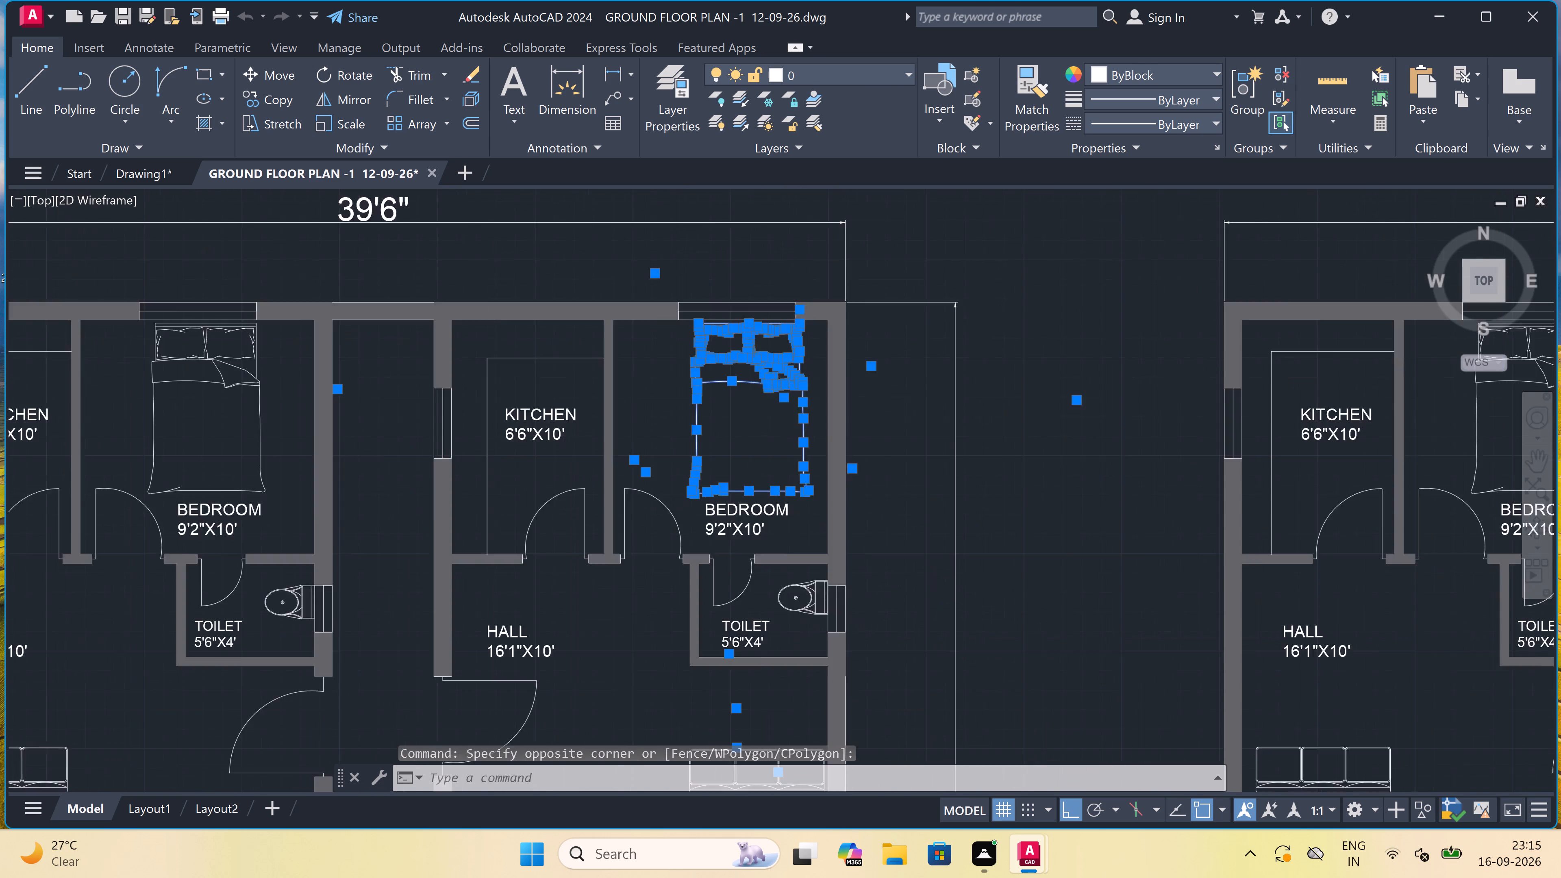
scroll(678, 466, down, 1)
scroll(715, 534, up, 3)
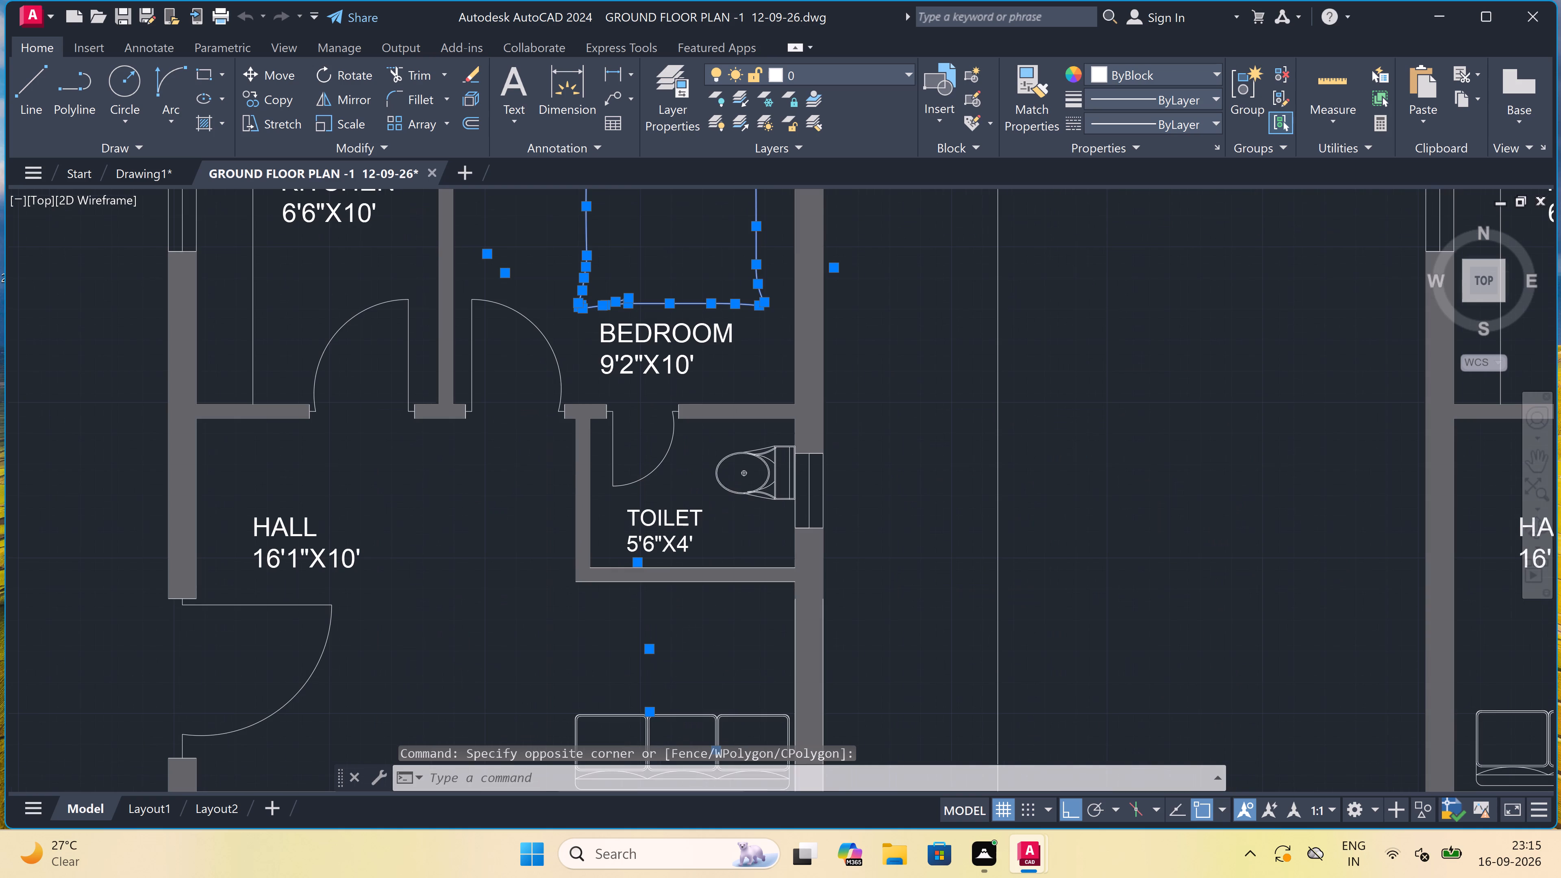
scroll(742, 485, up, 2)
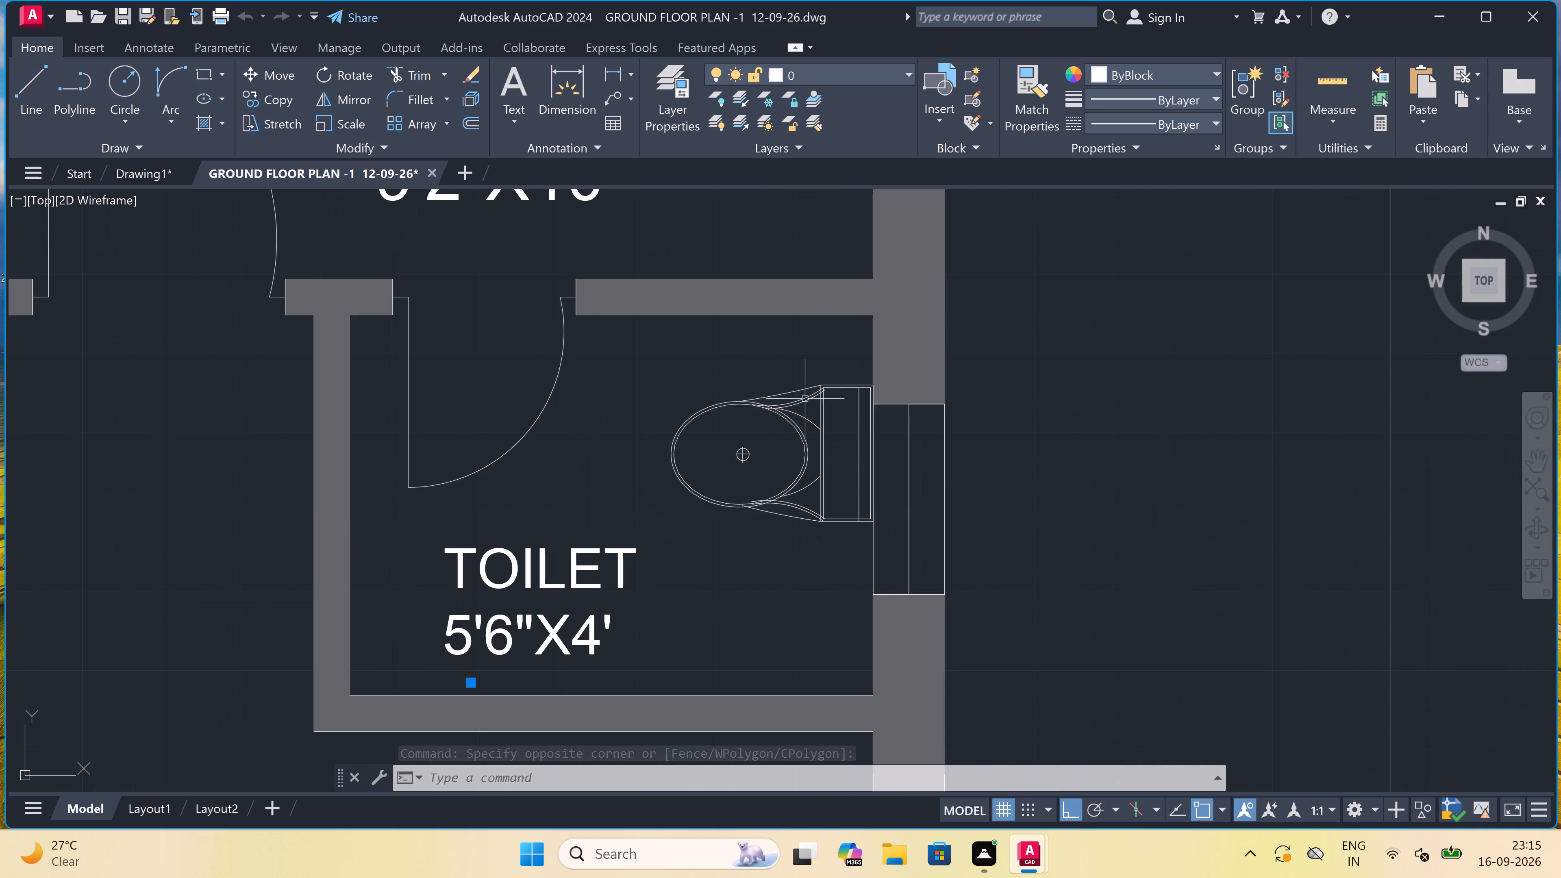
click(813, 374)
click(735, 493)
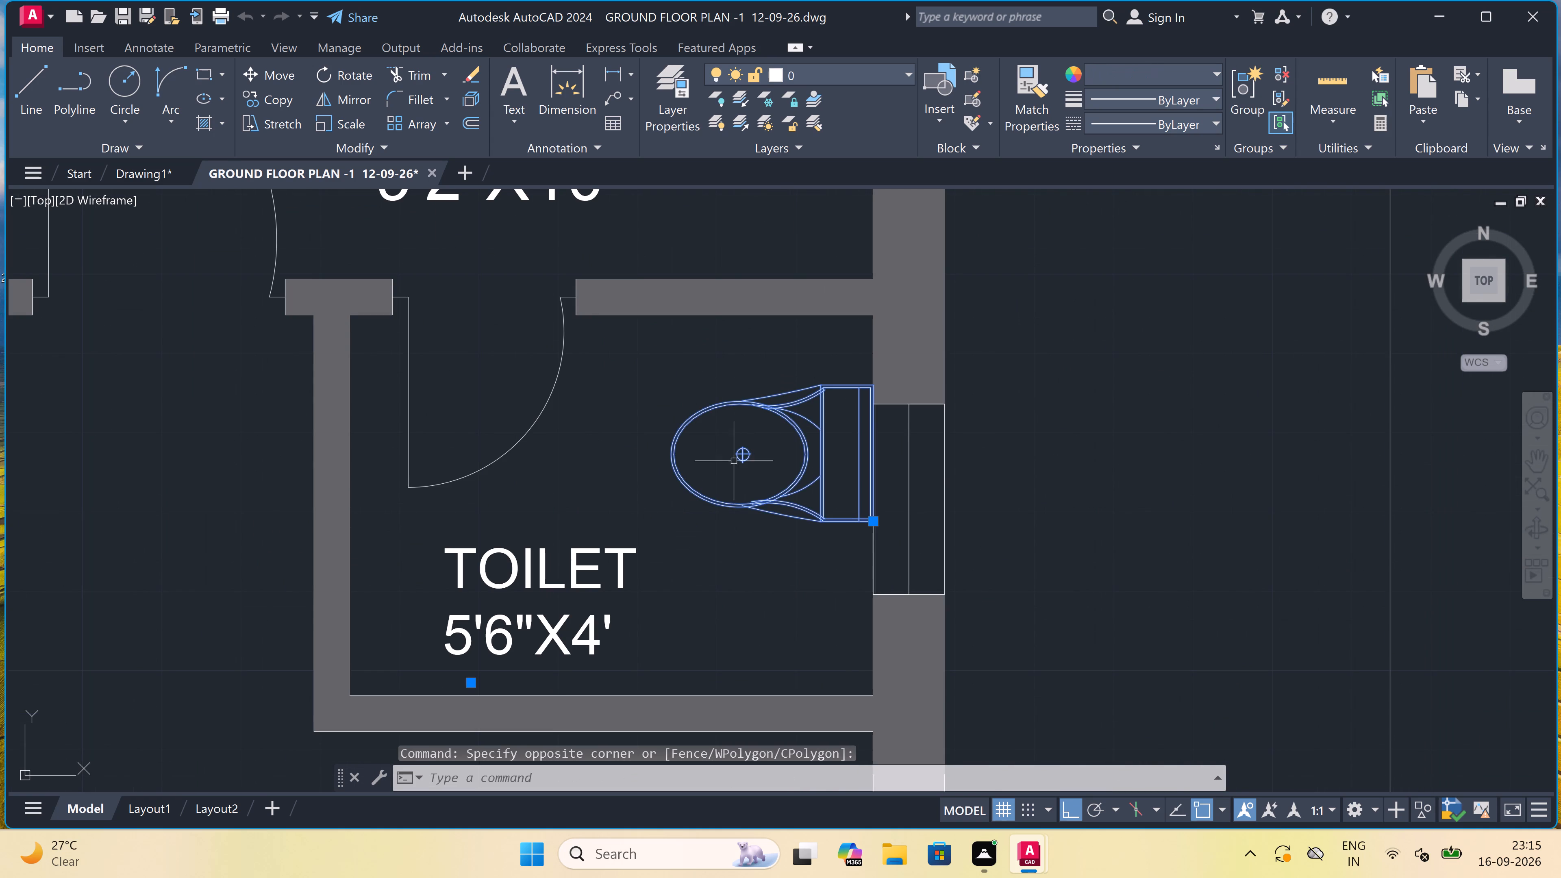
Add a three-seat sofa from a left-hand unit's hall to the selection and copy the selected furniture to the clipboard.
scroll(732, 430, down, 4)
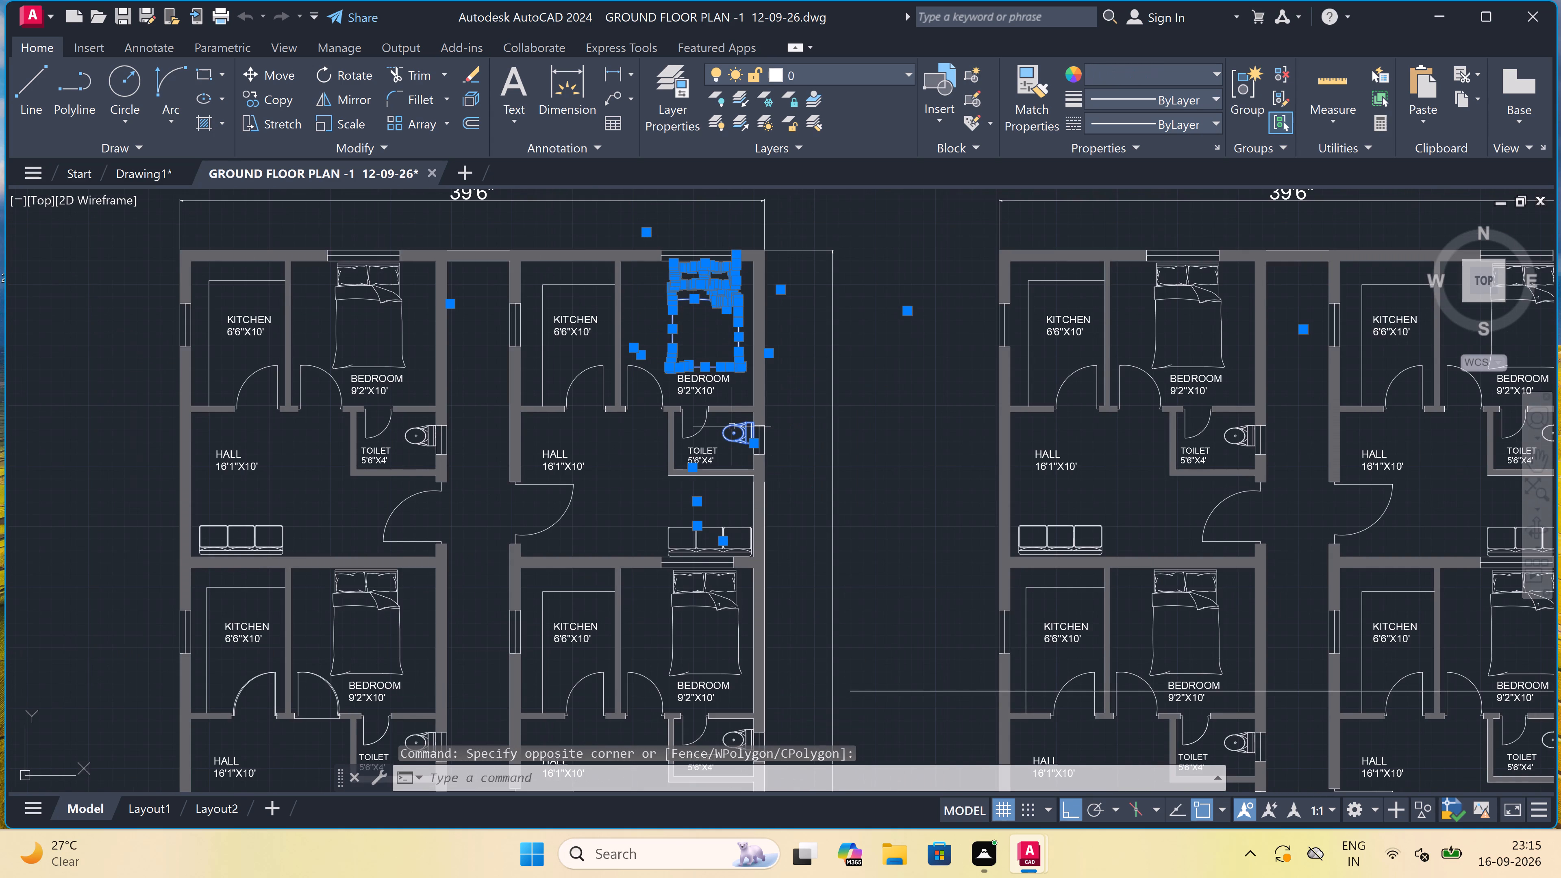
scroll(727, 412, down, 1)
scroll(607, 502, down, 3)
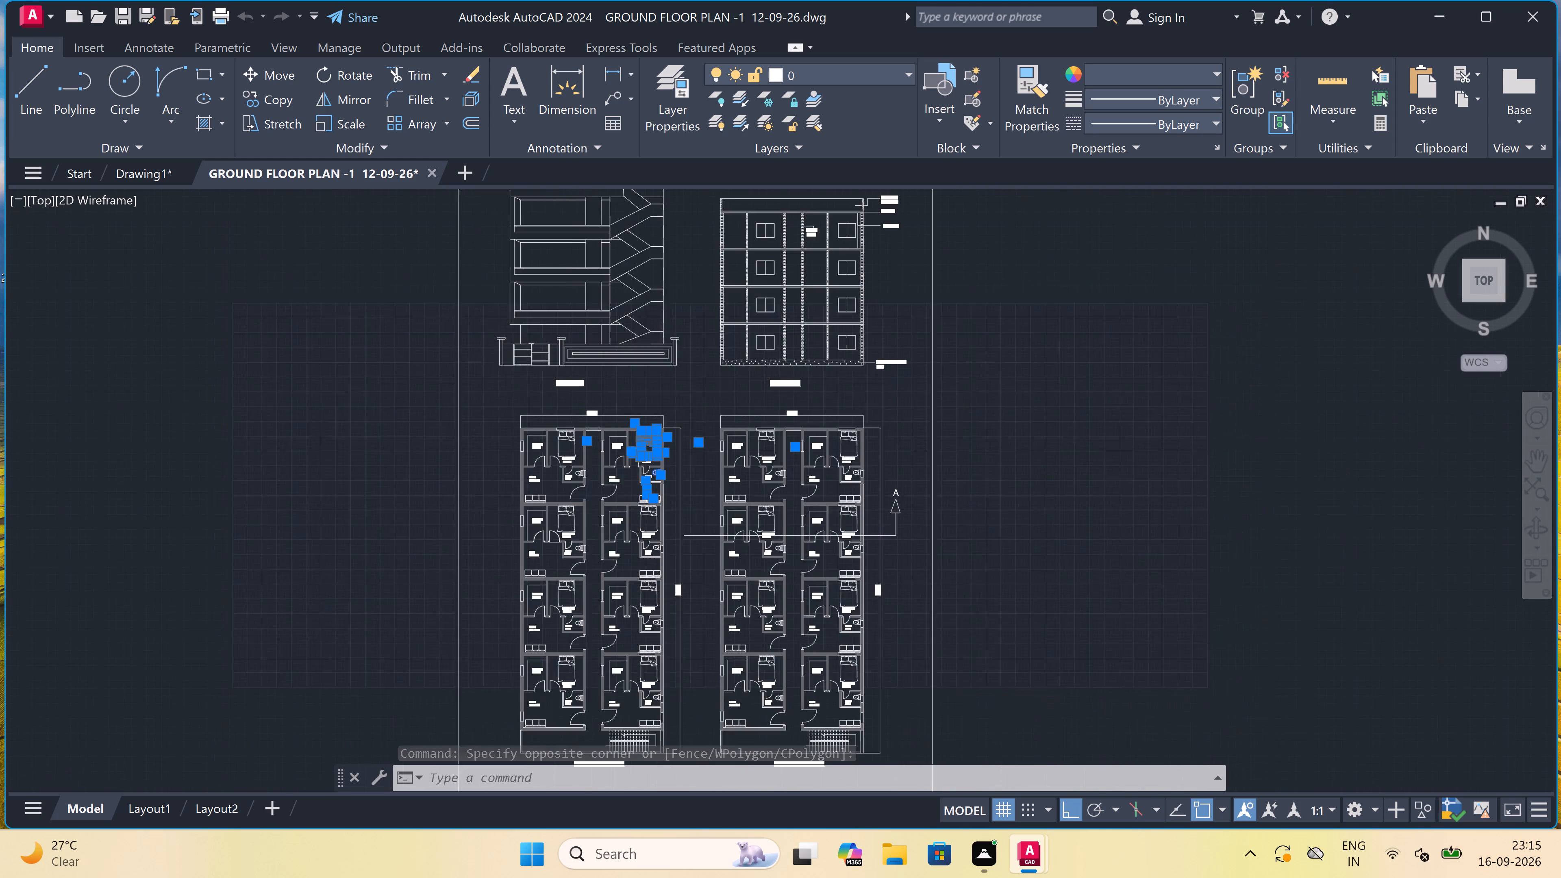
scroll(538, 553, up, 4)
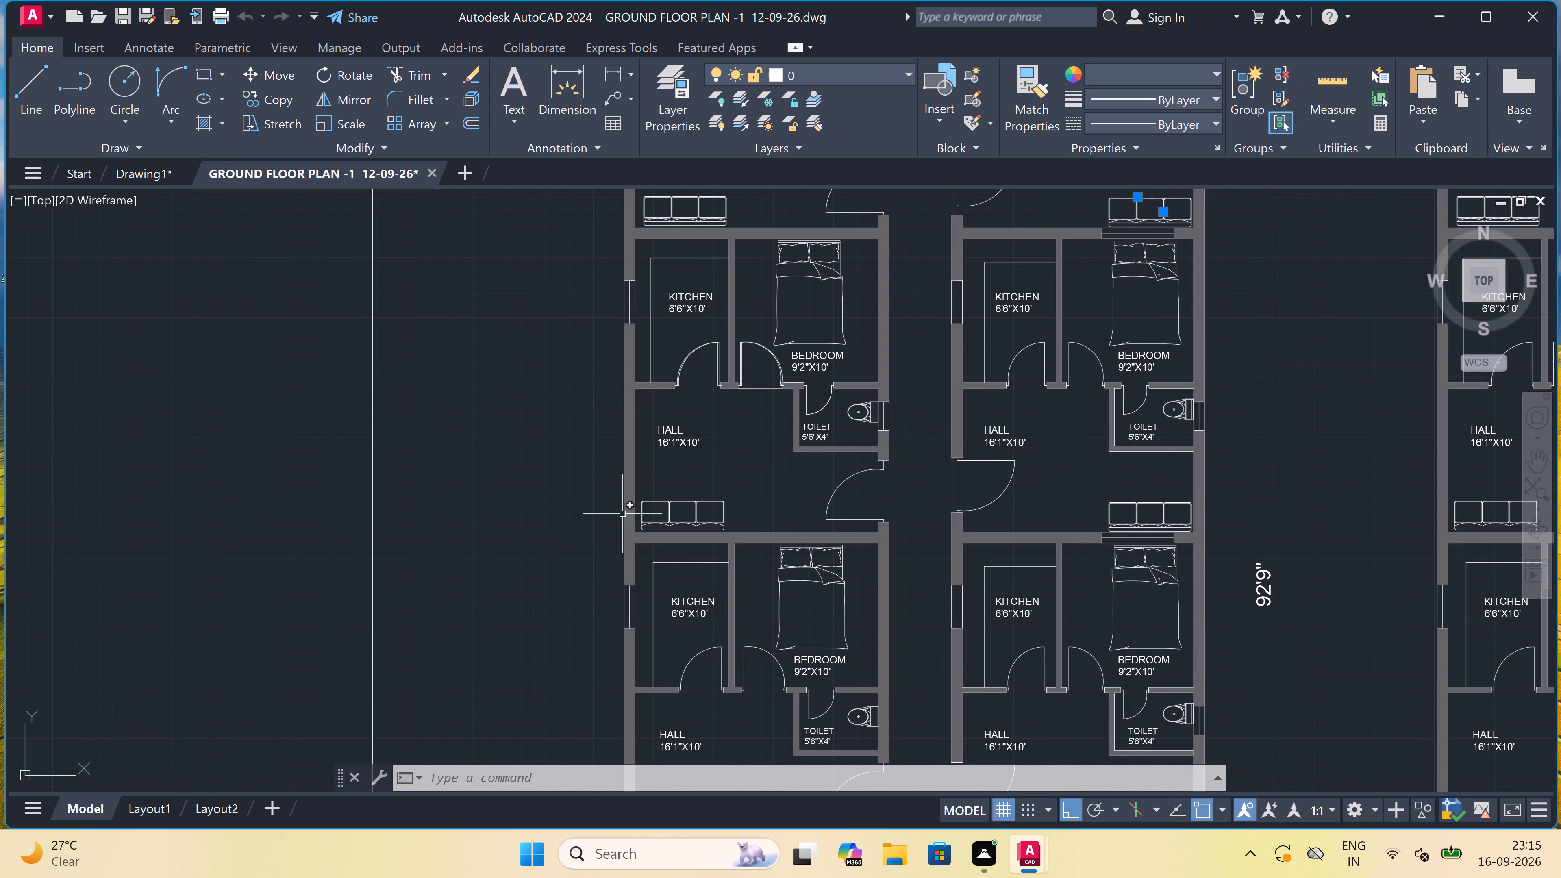
scroll(622, 514, up, 3)
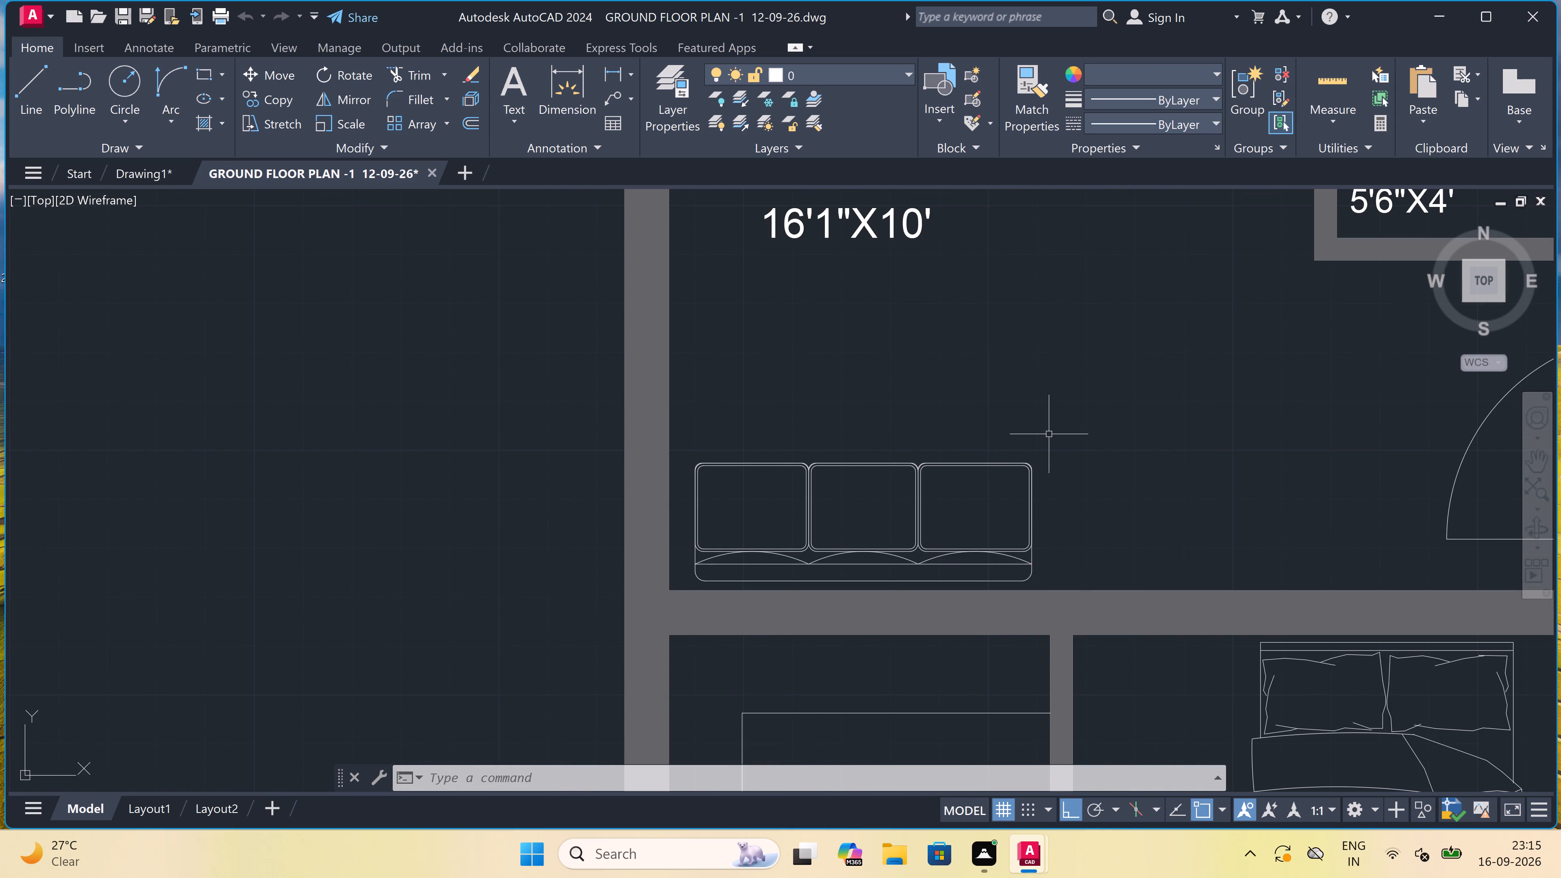
click(1052, 434)
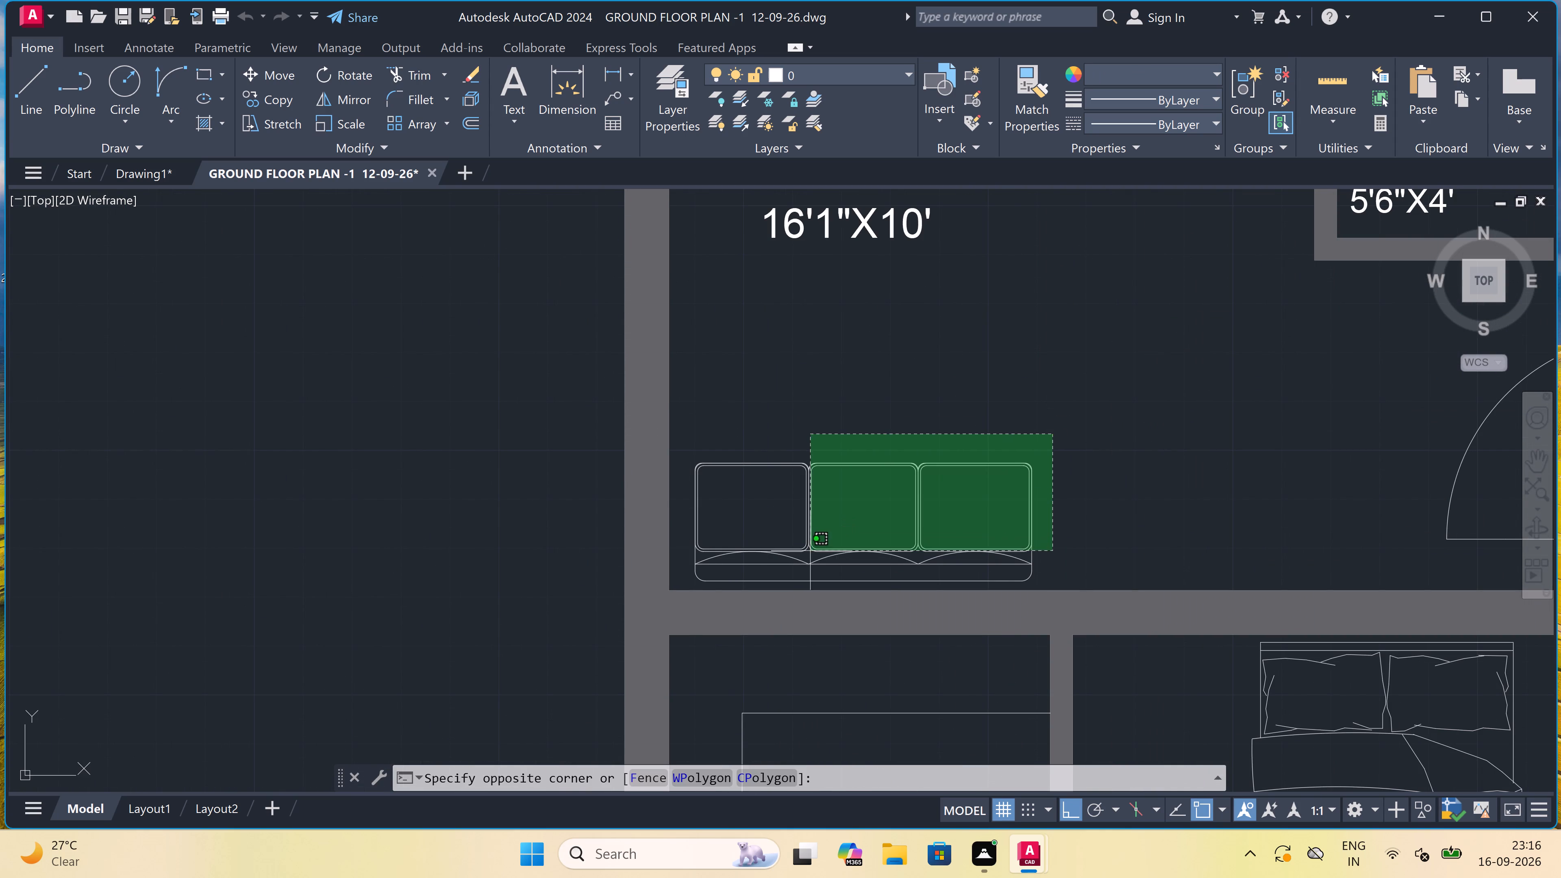
click(694, 576)
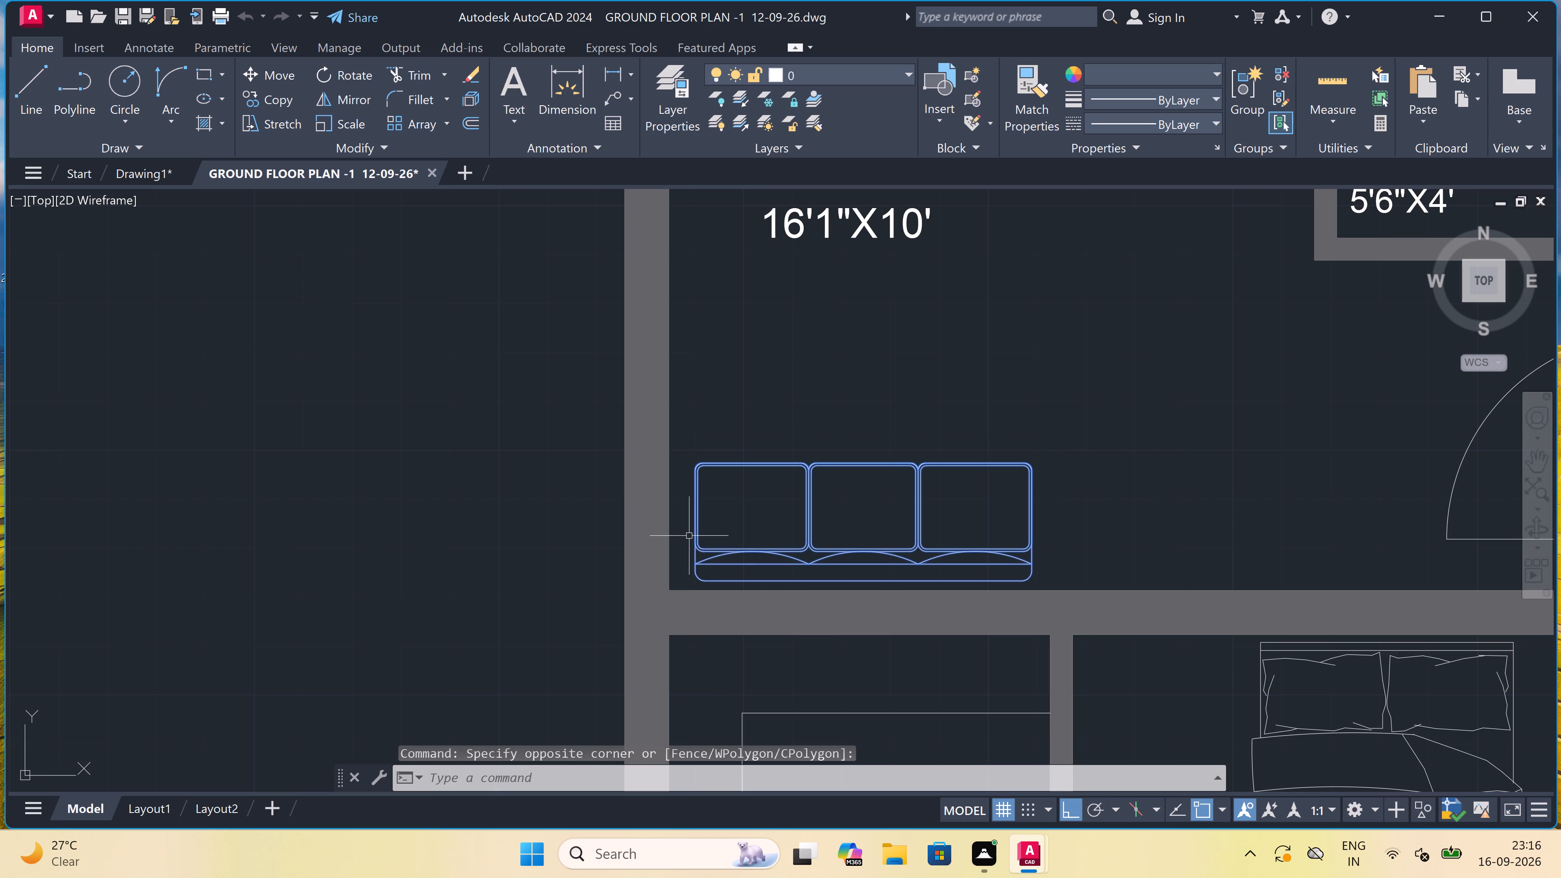
key(ctrl+c)
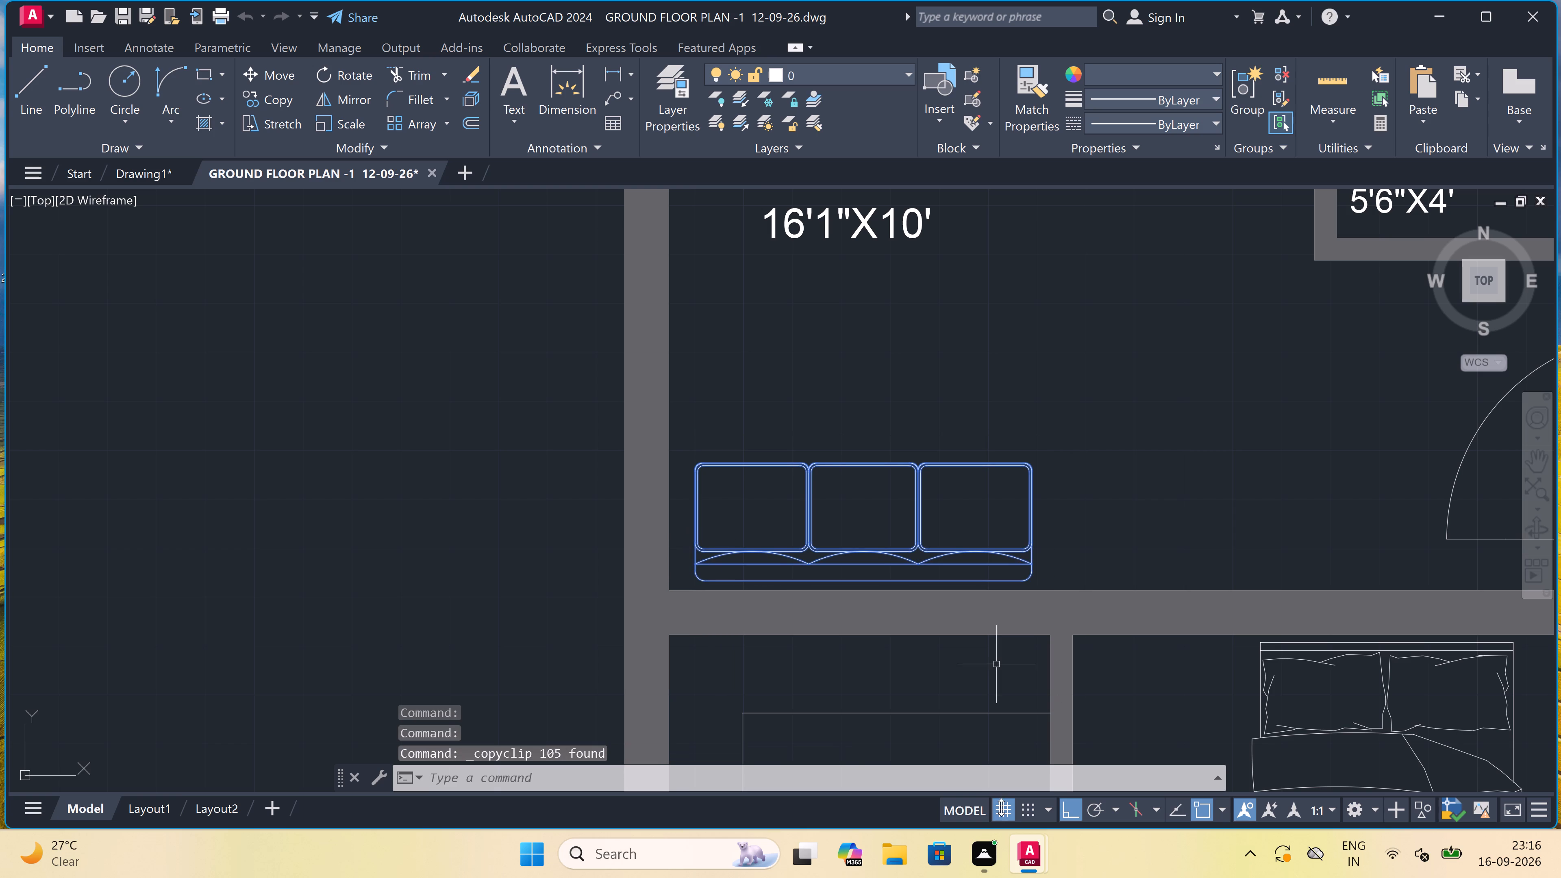
Switch to Drawing1 and paste the copied bed, WC and sofa in the empty space outside the sheet border, beside the plans.
click(960, 769)
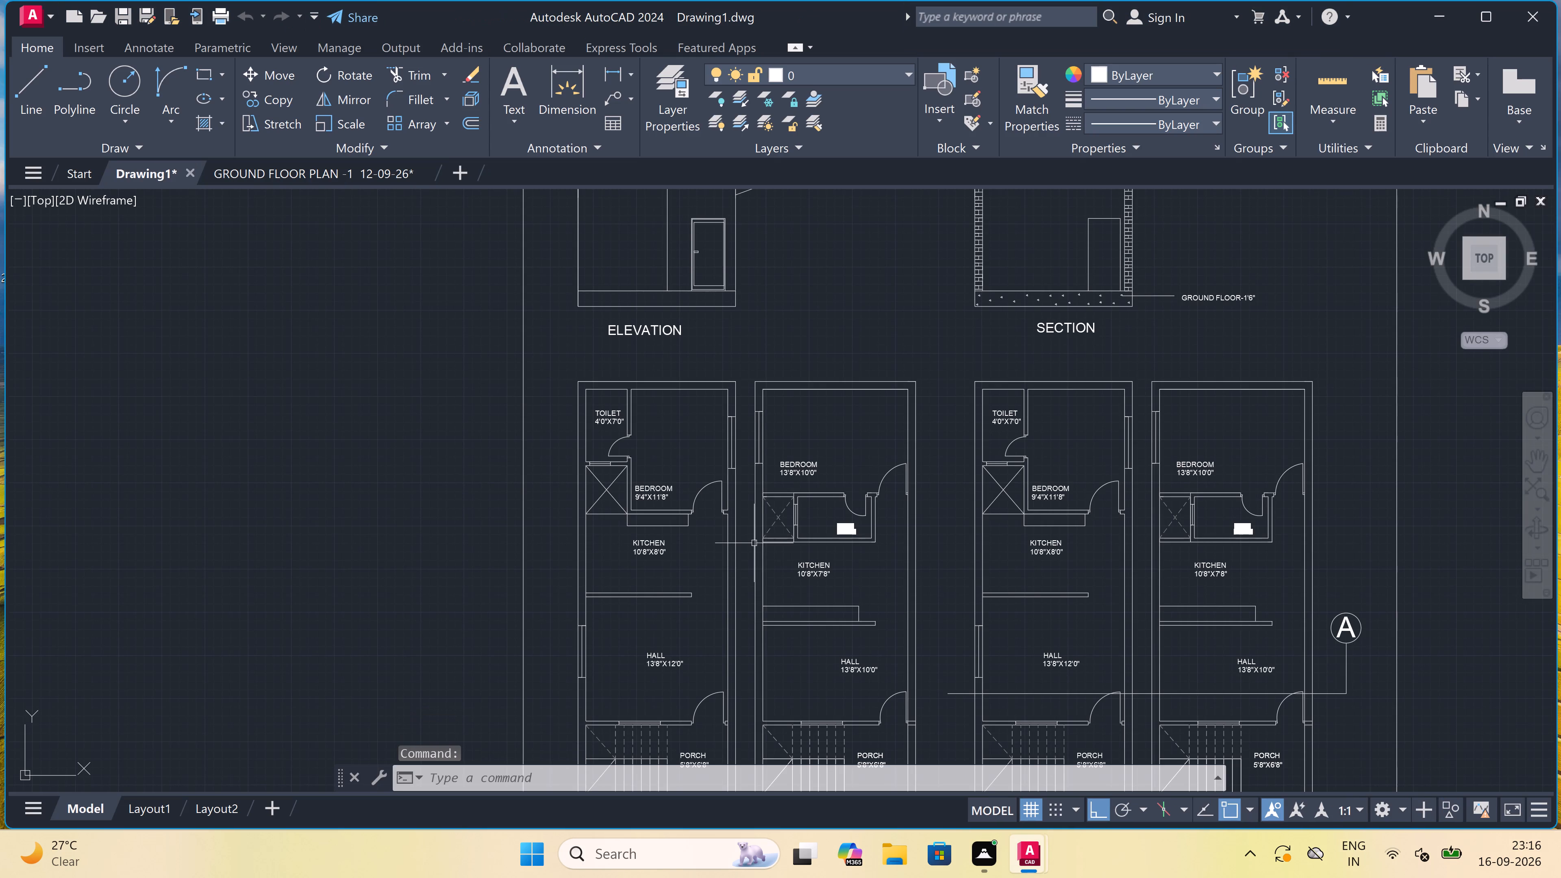
key(ctrl+v)
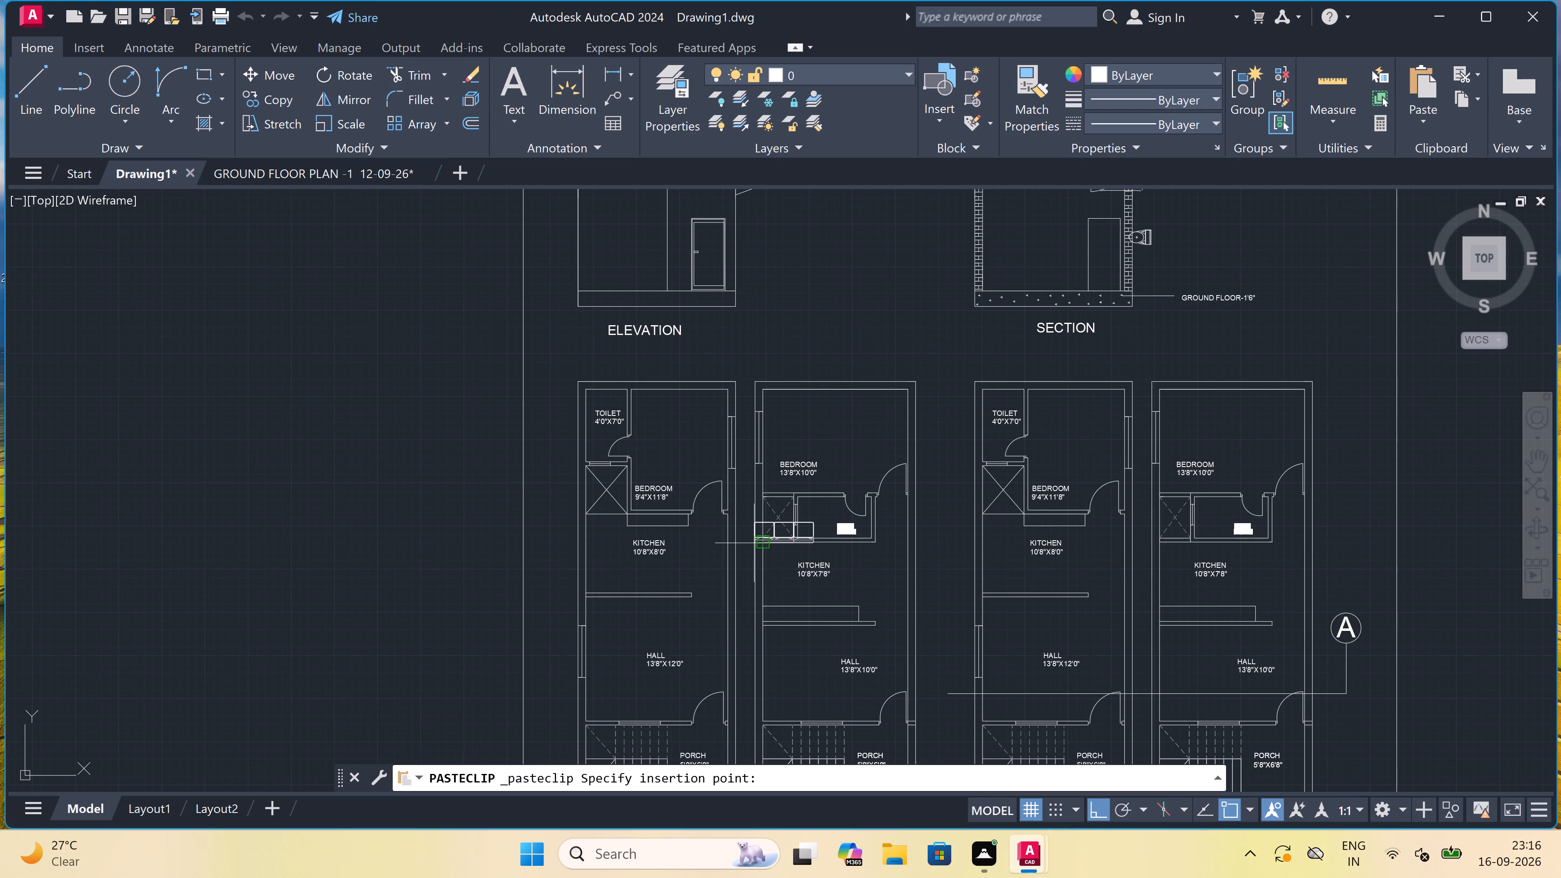
scroll(190, 592, down, 1)
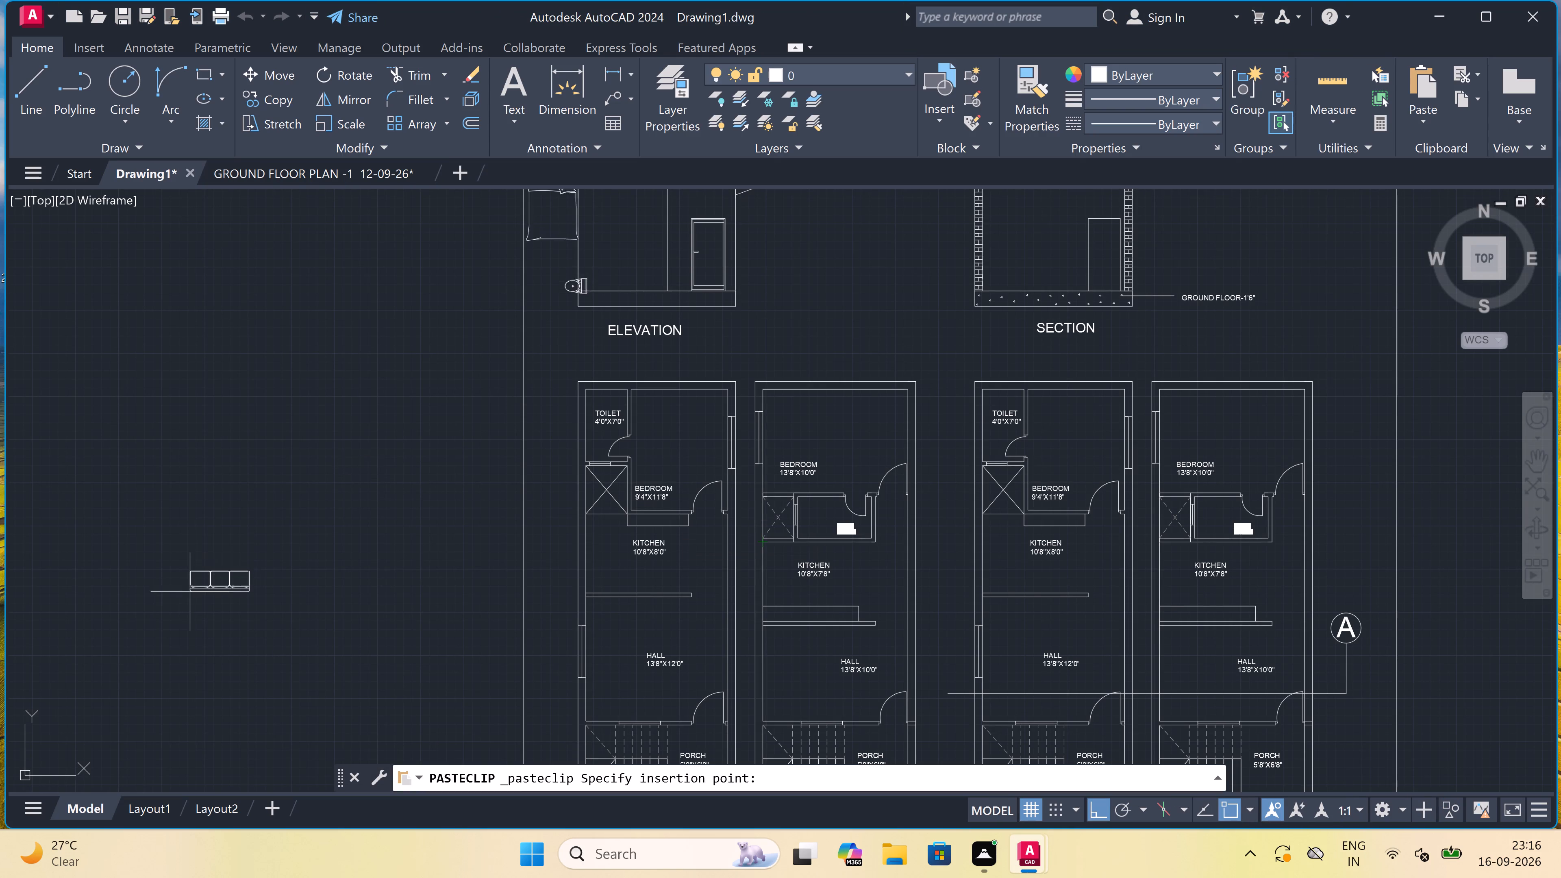
click(130, 664)
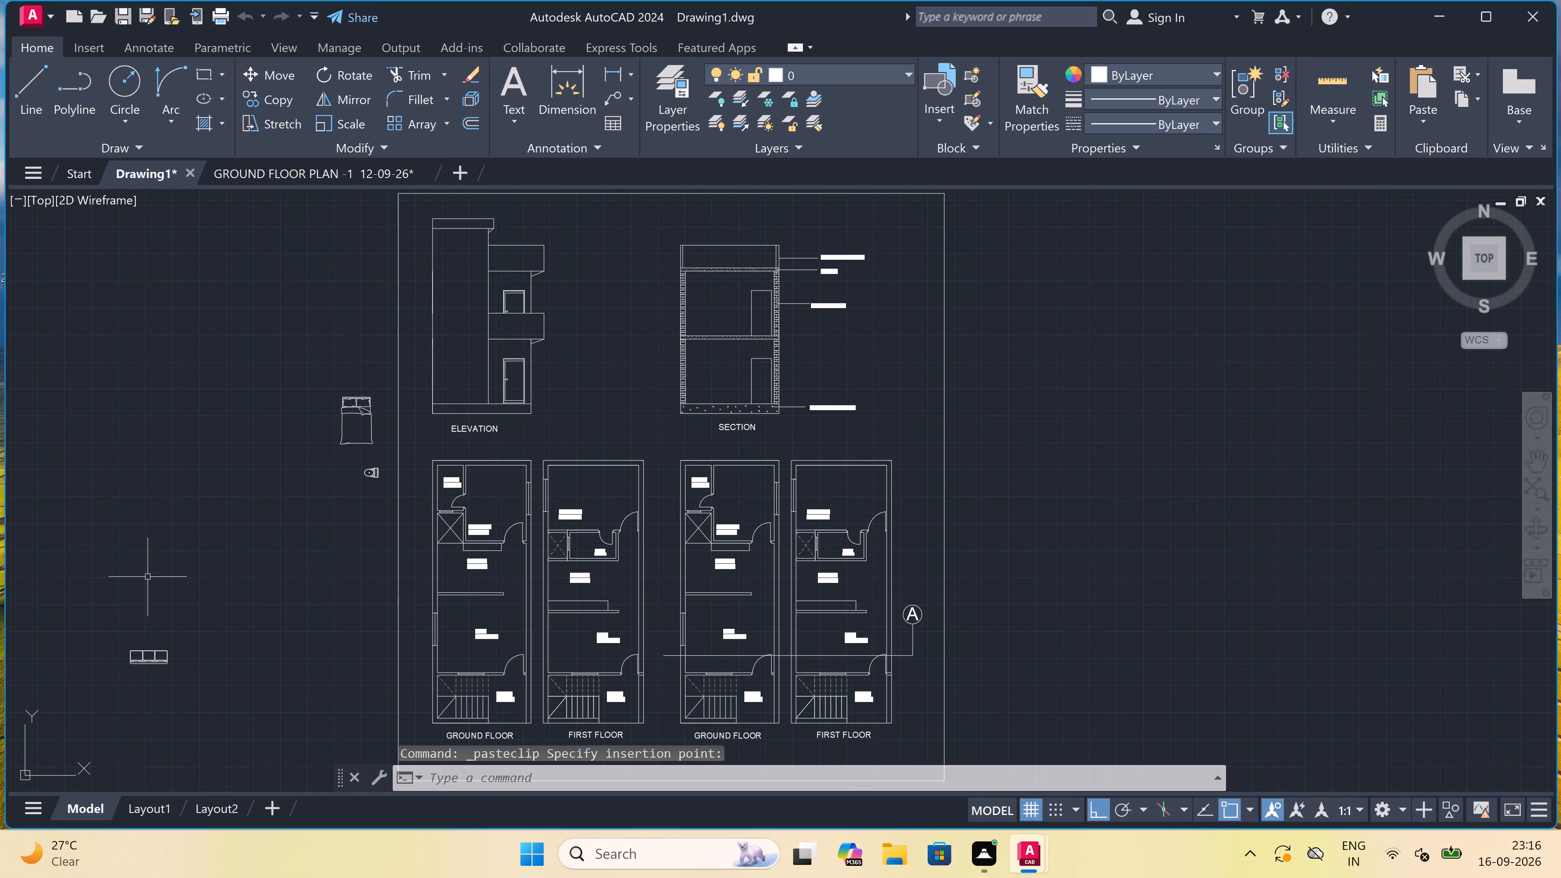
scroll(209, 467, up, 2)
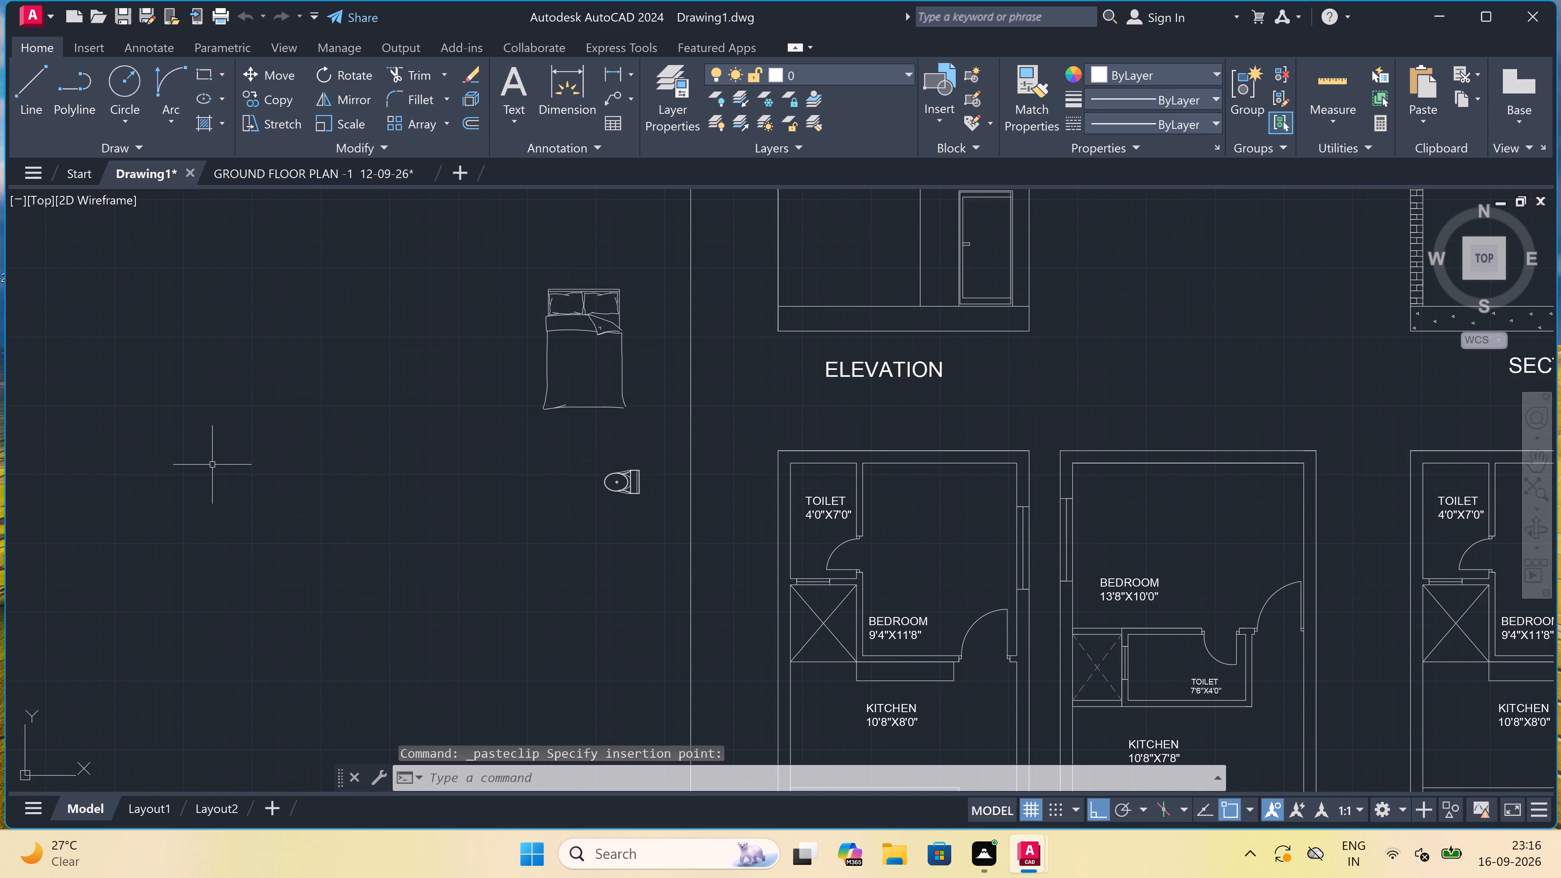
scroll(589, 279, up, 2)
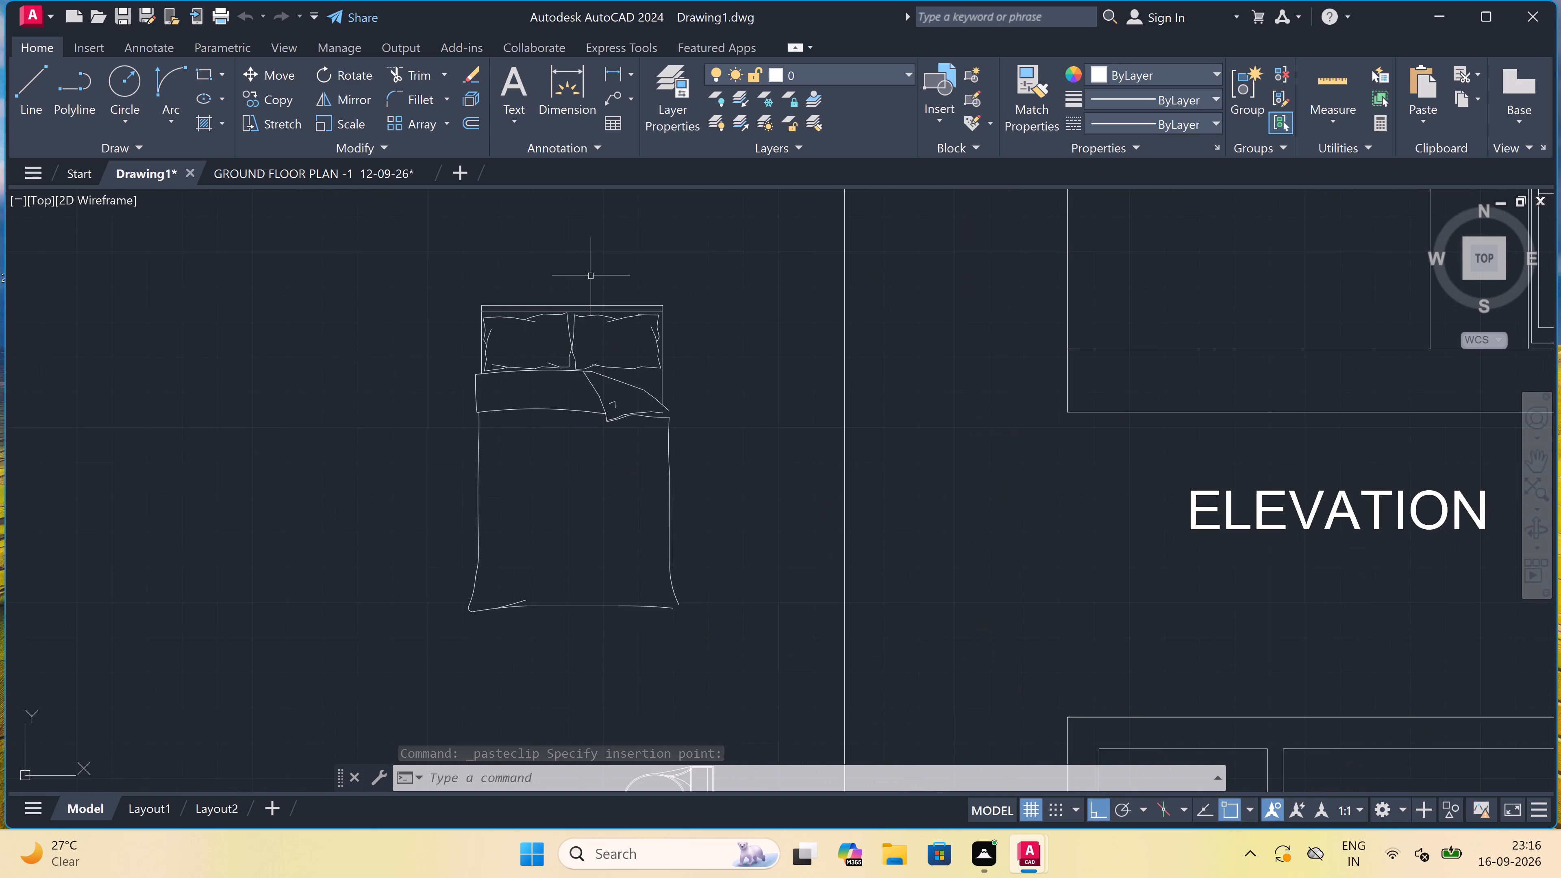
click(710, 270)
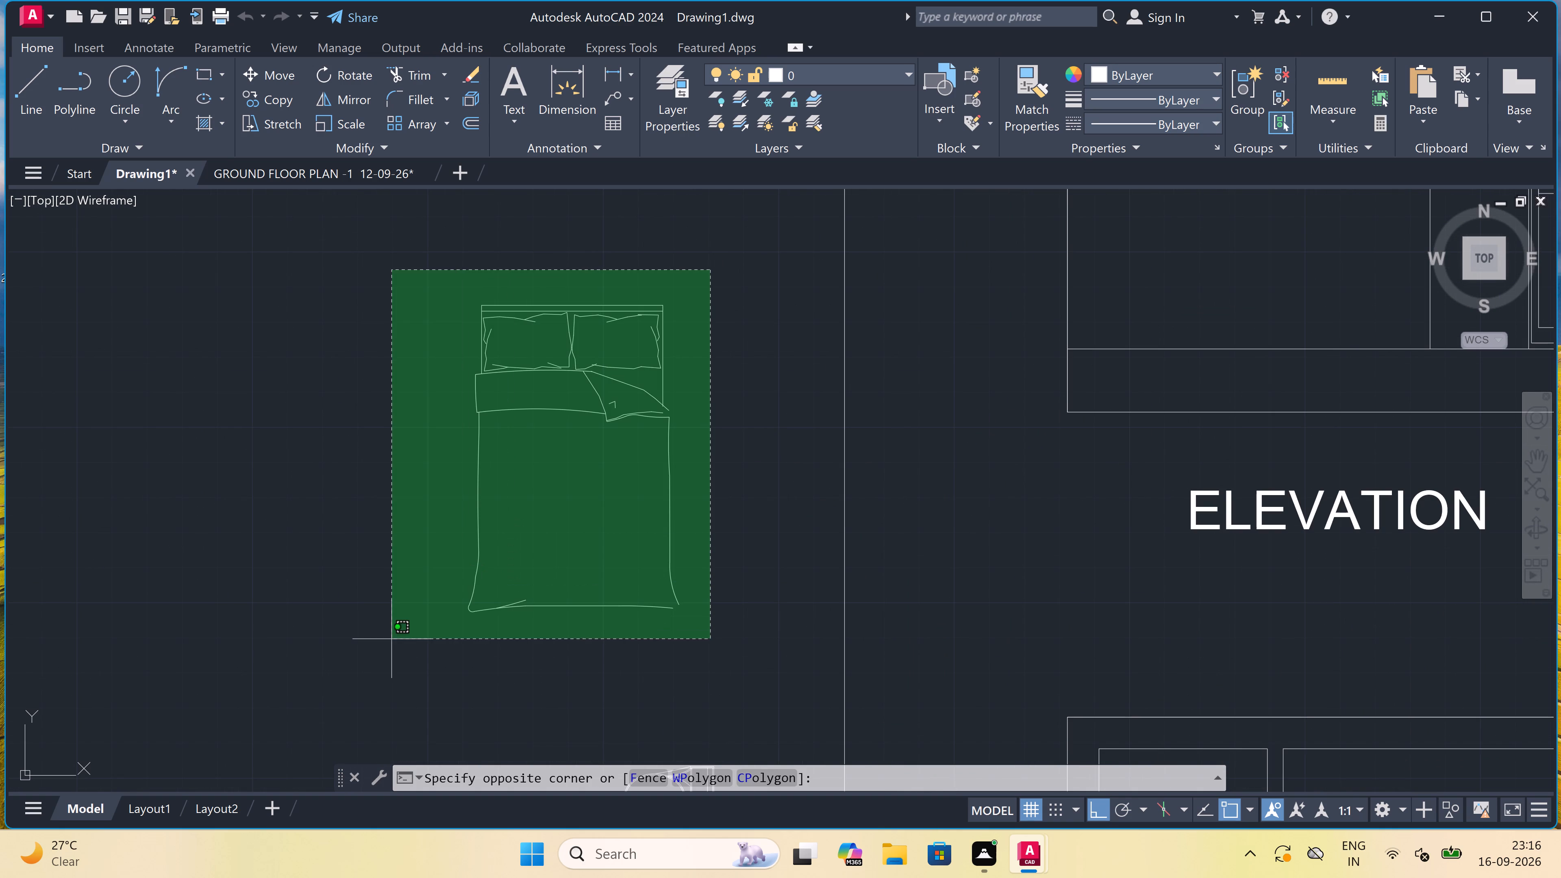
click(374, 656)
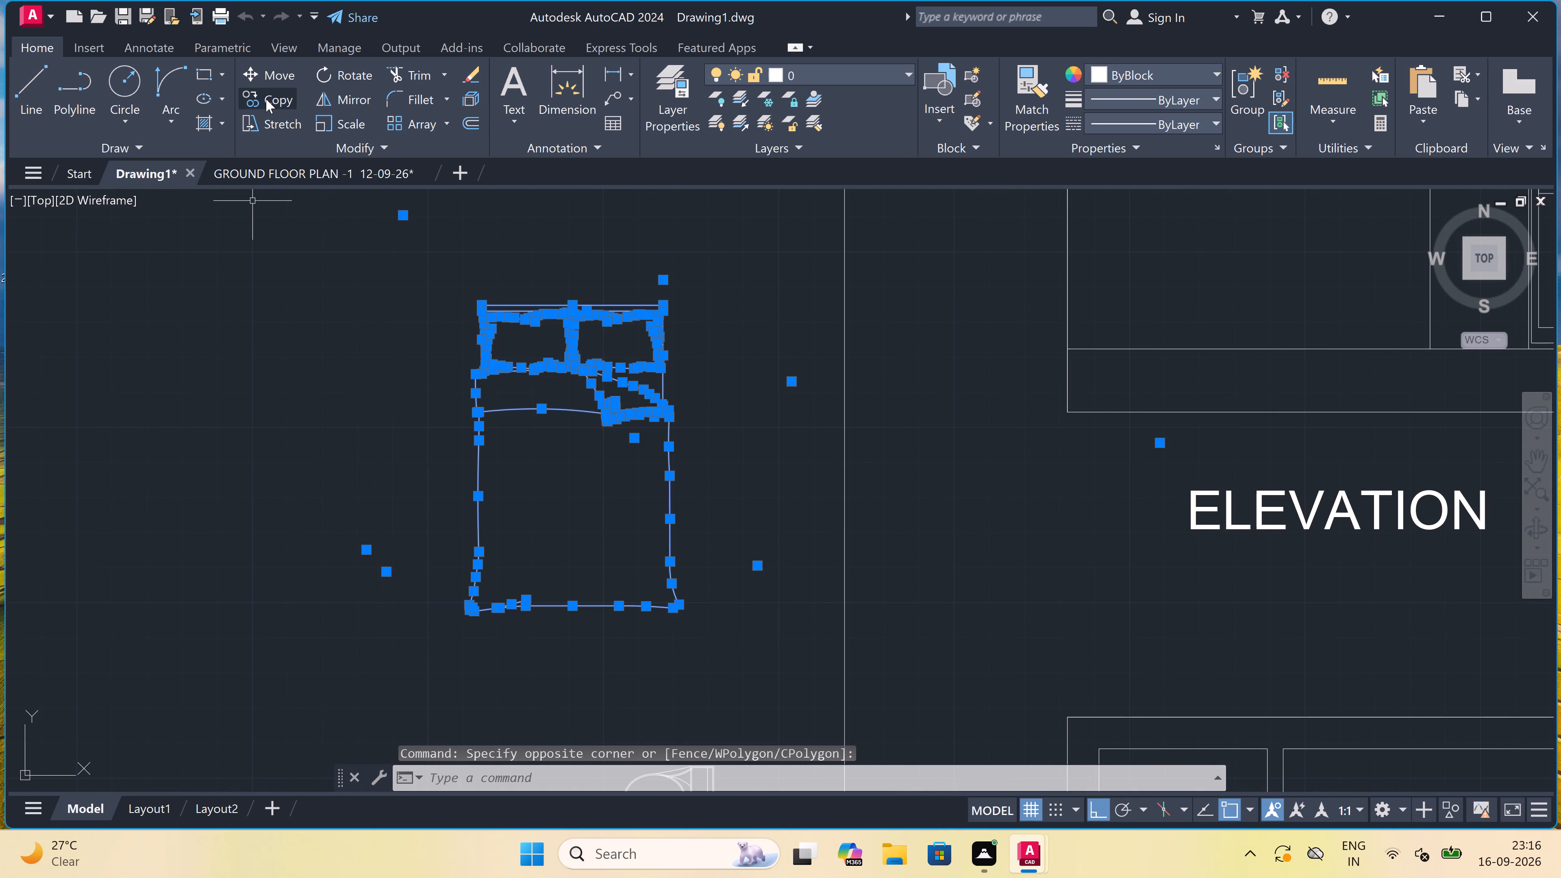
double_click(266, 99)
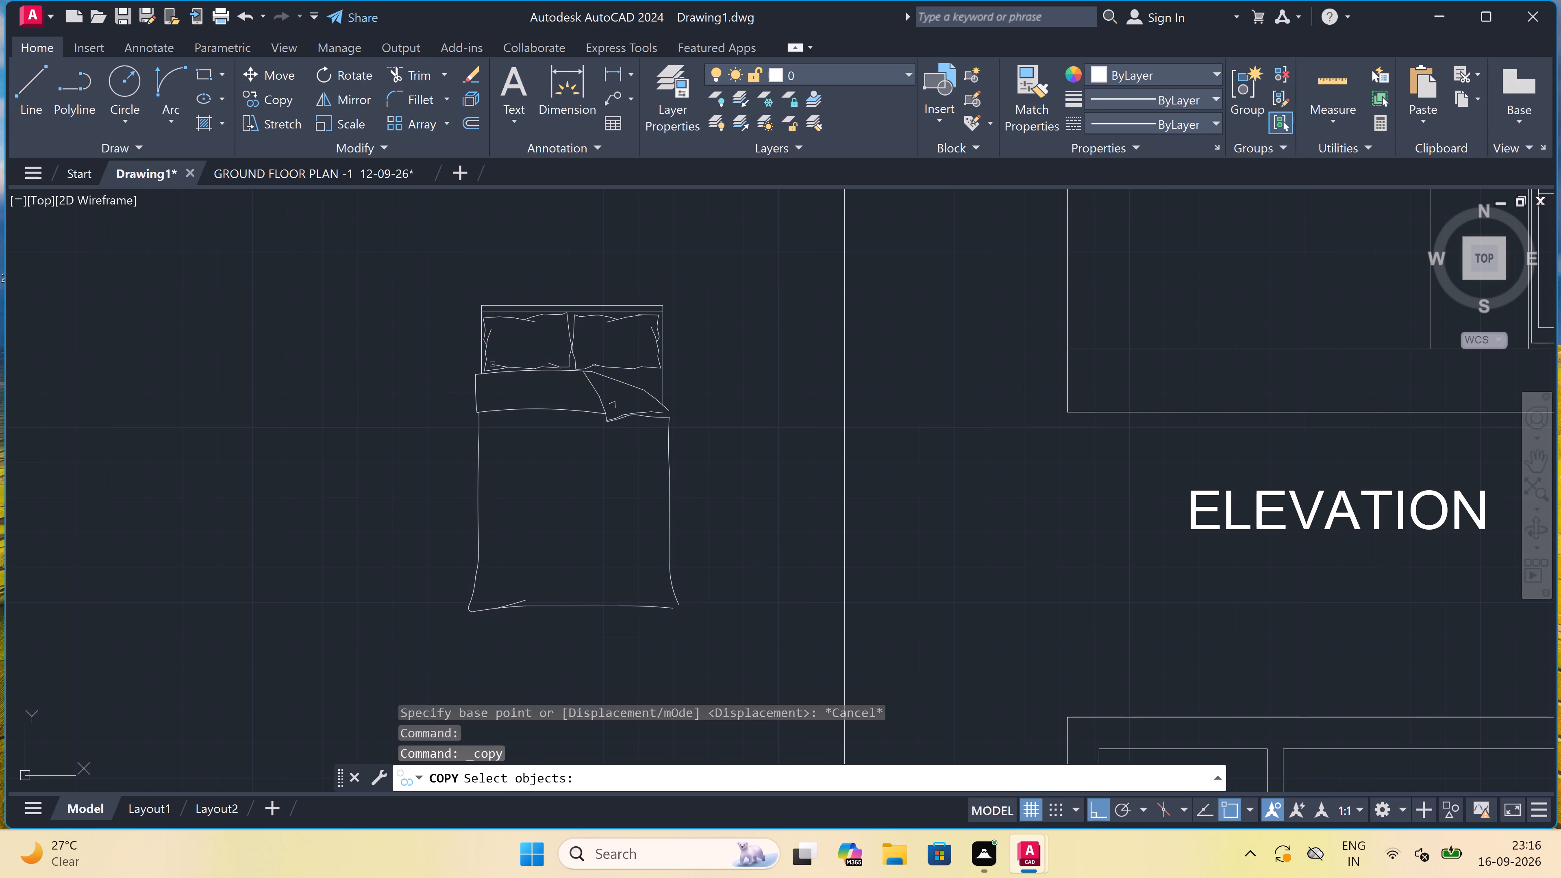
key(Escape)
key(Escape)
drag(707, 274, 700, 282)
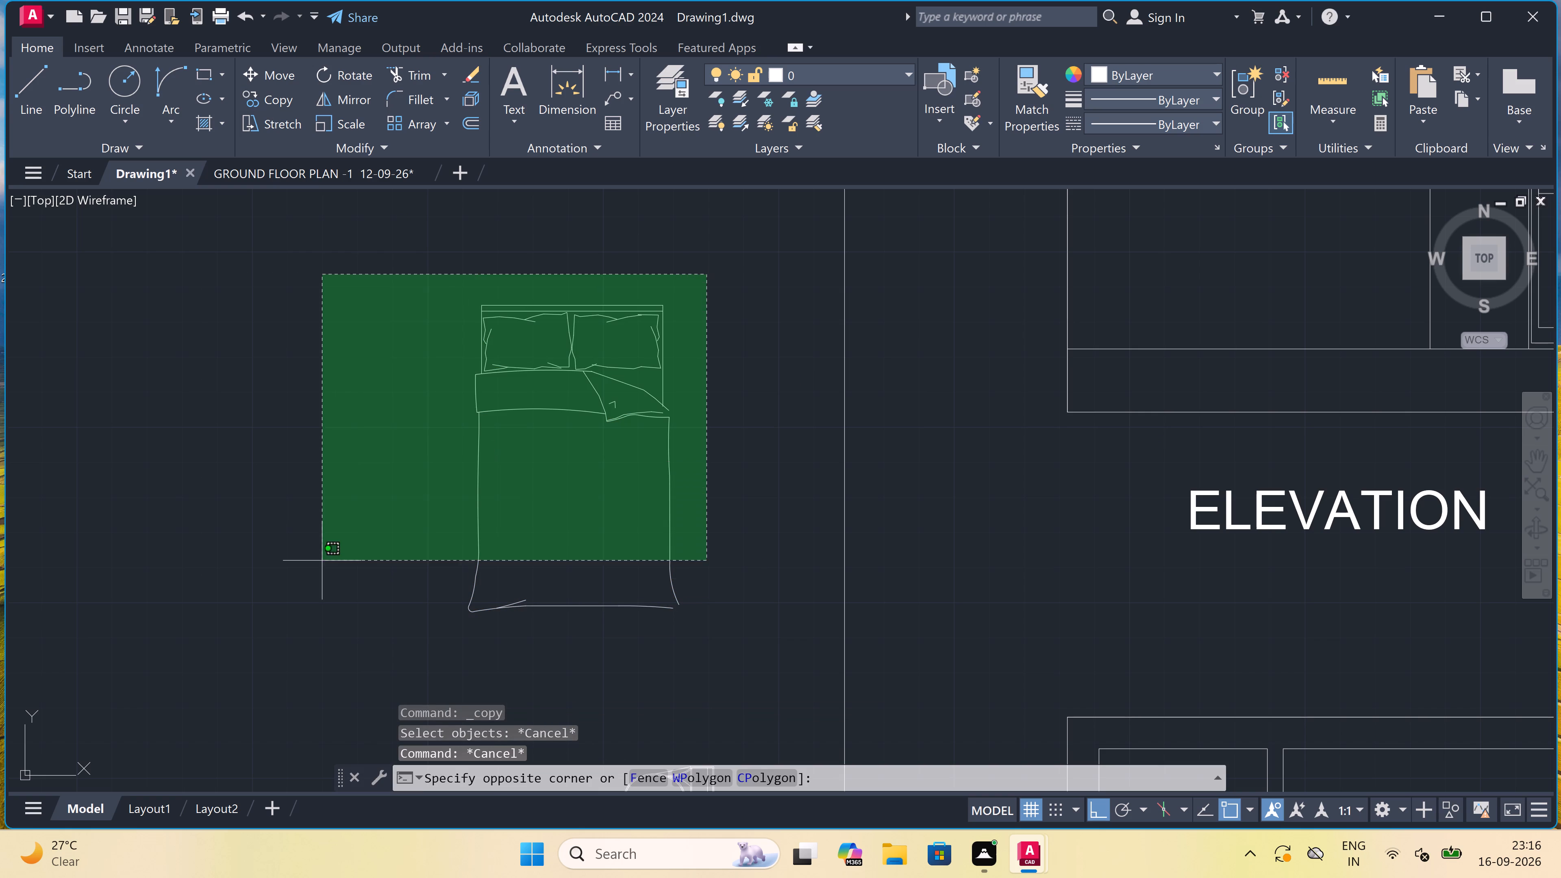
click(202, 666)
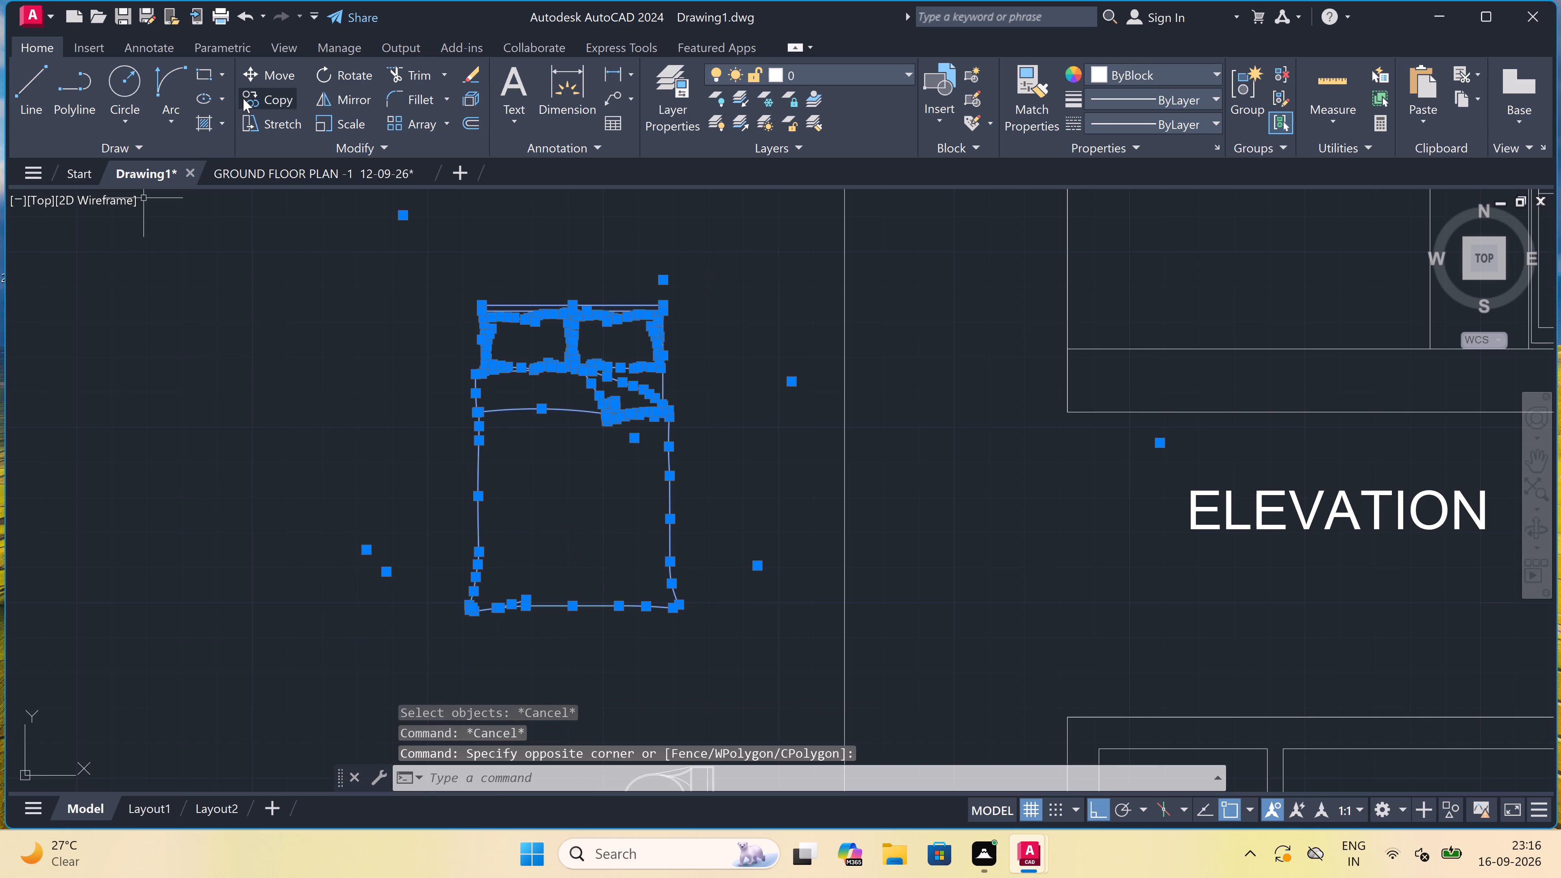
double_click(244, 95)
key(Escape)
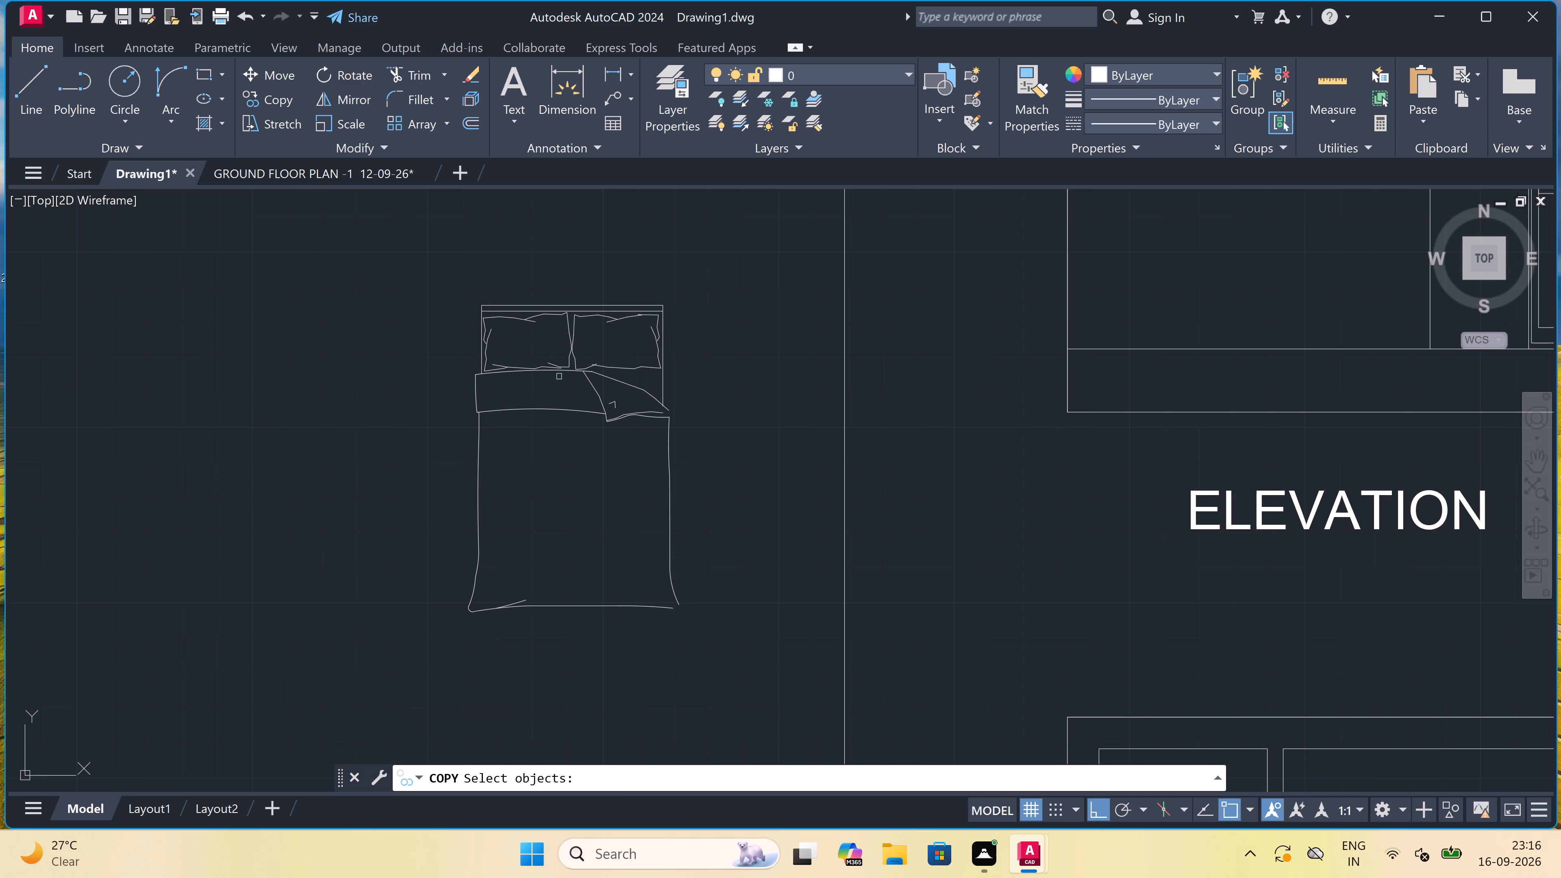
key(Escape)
Copy the pasted double bed by its headboard midpoint into the first ground floor plan's 9'4"X11'8" bedroom, headboard near the upper wall.
double_click(702, 295)
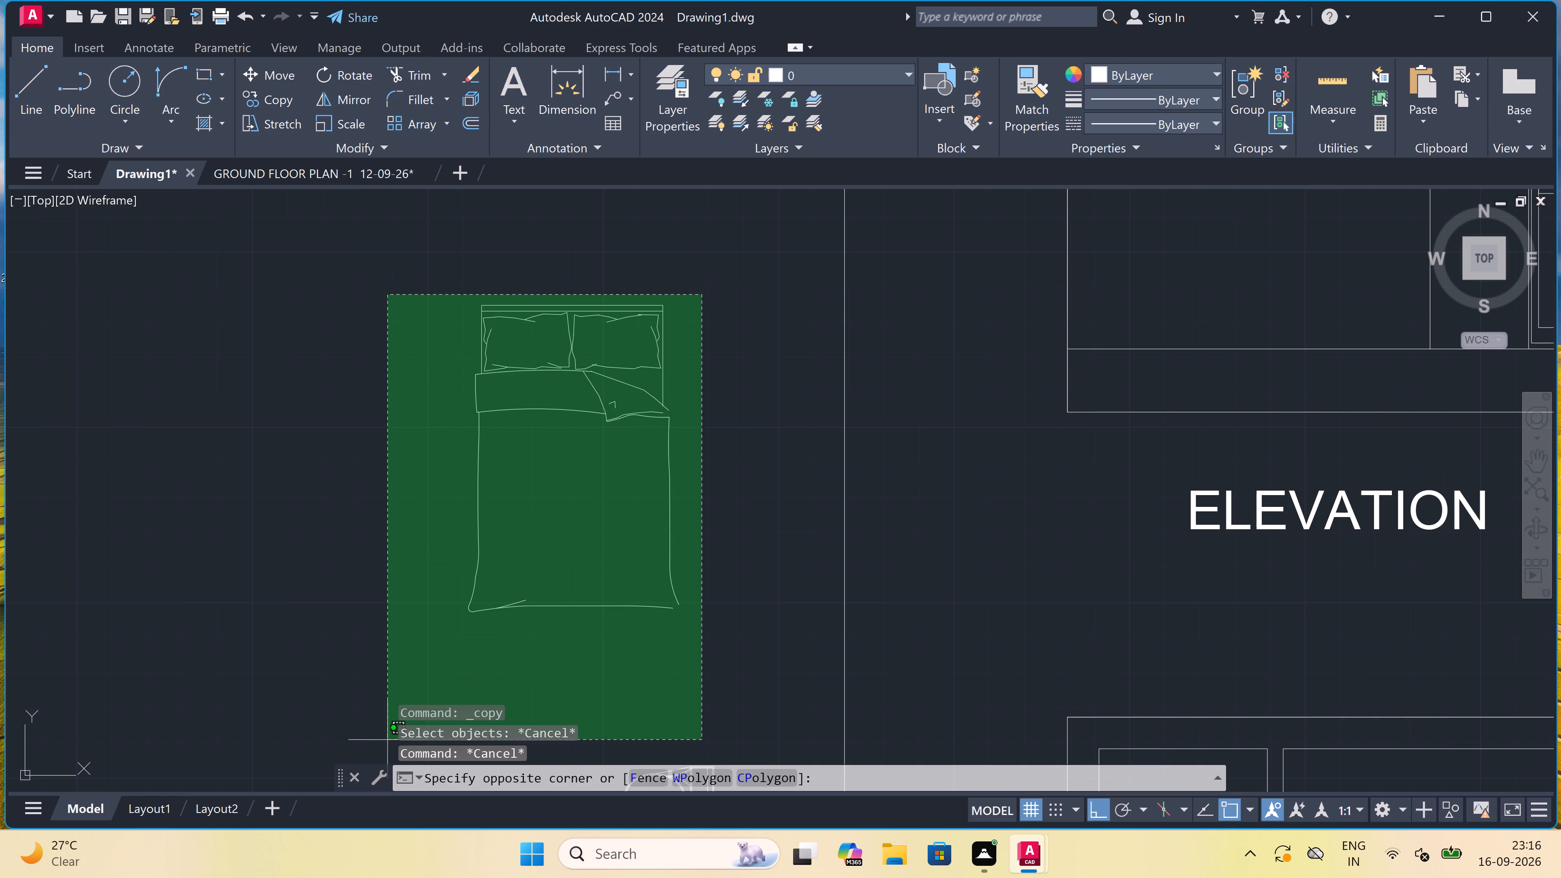
click(382, 654)
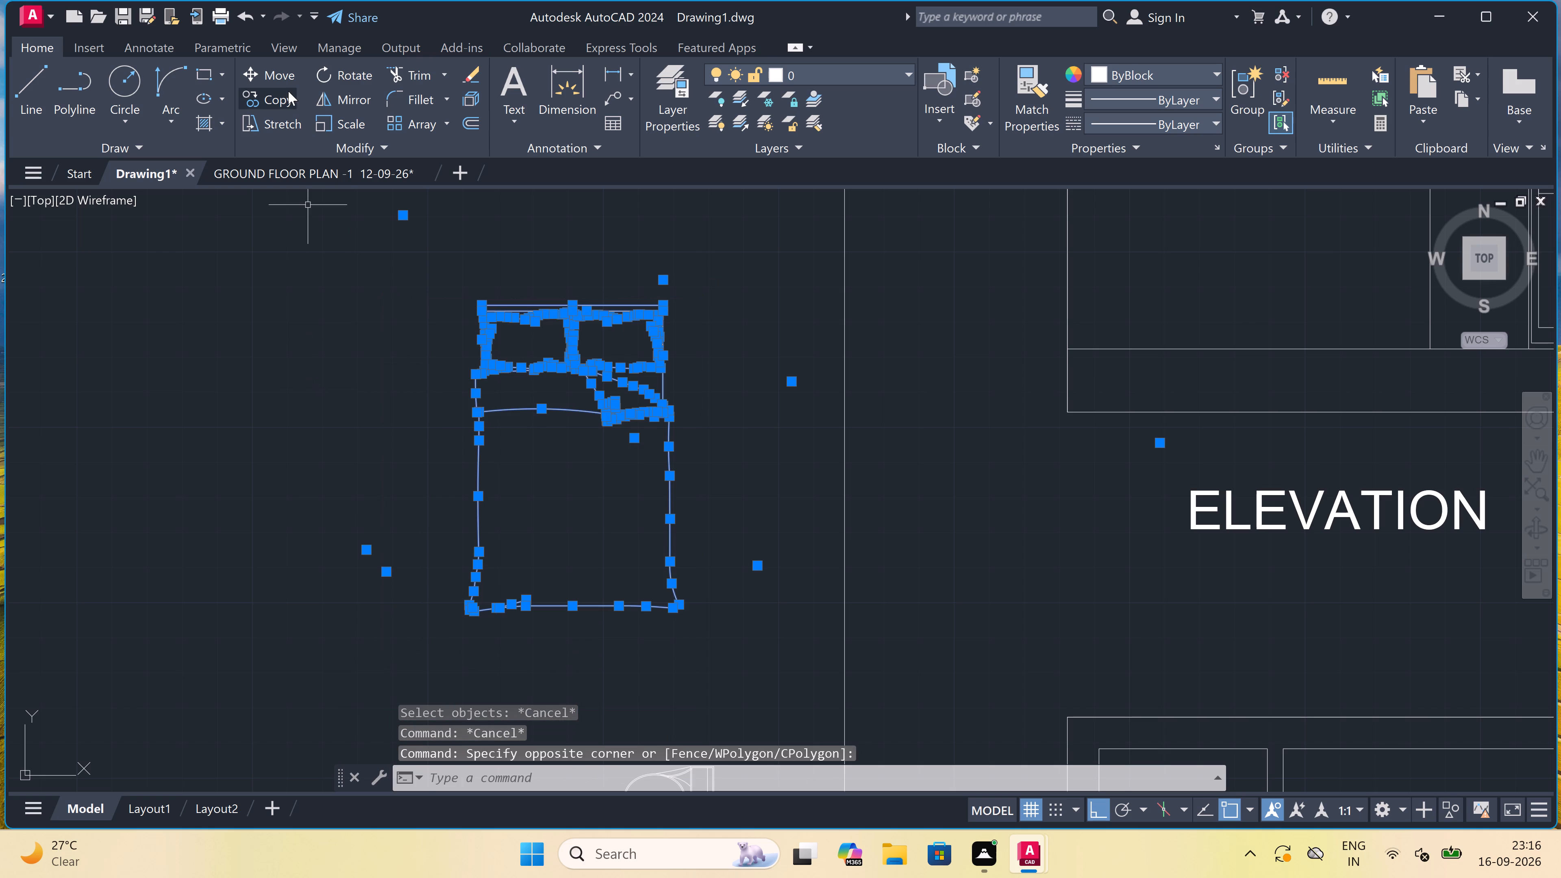
click(286, 93)
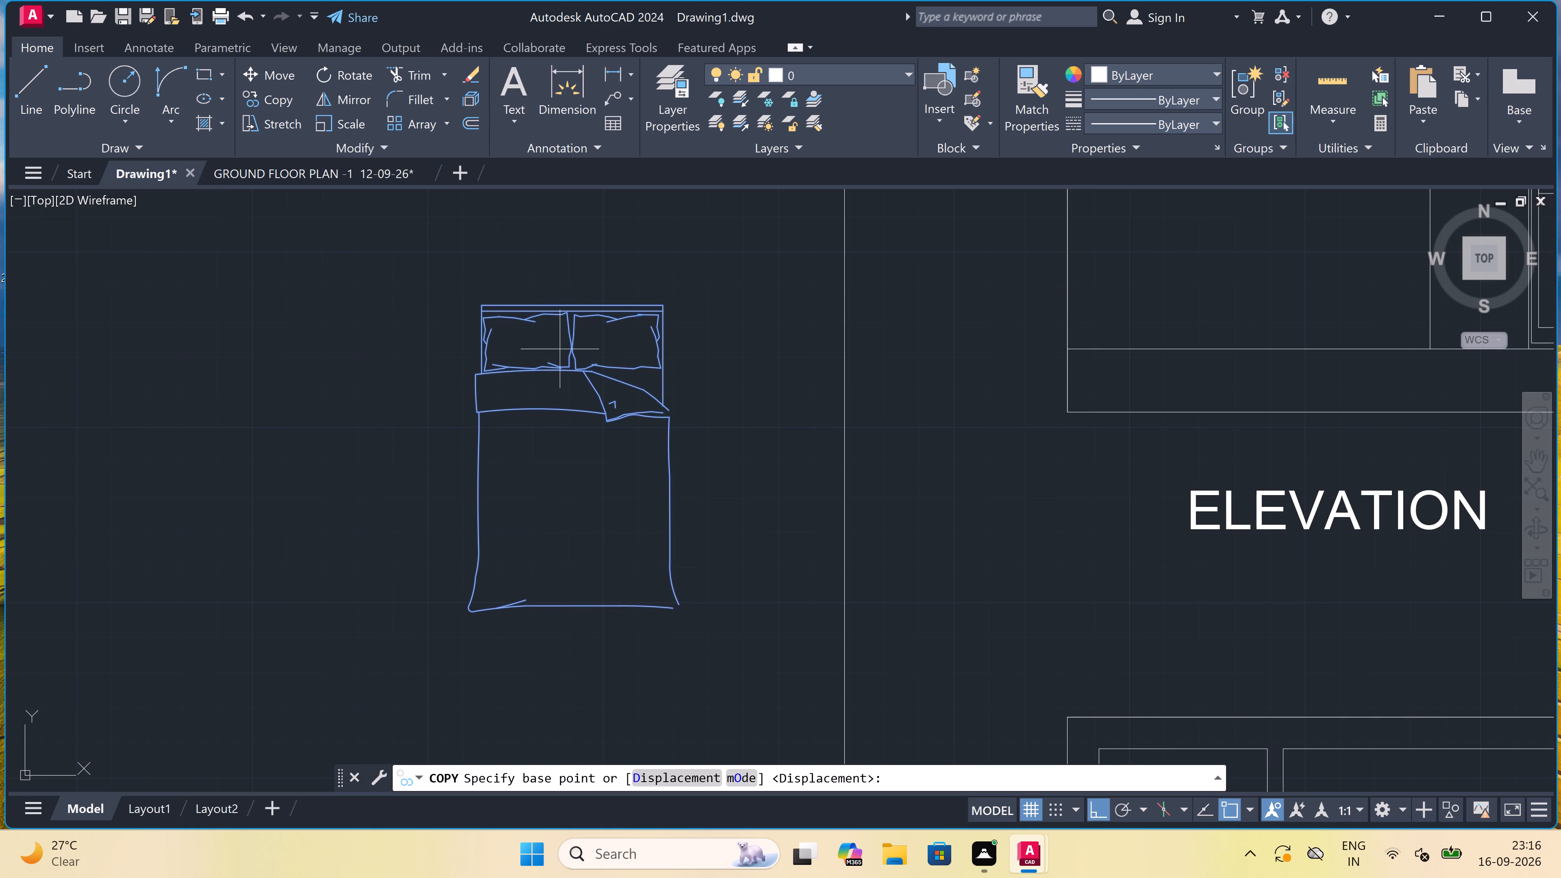
drag(567, 305, 567, 301)
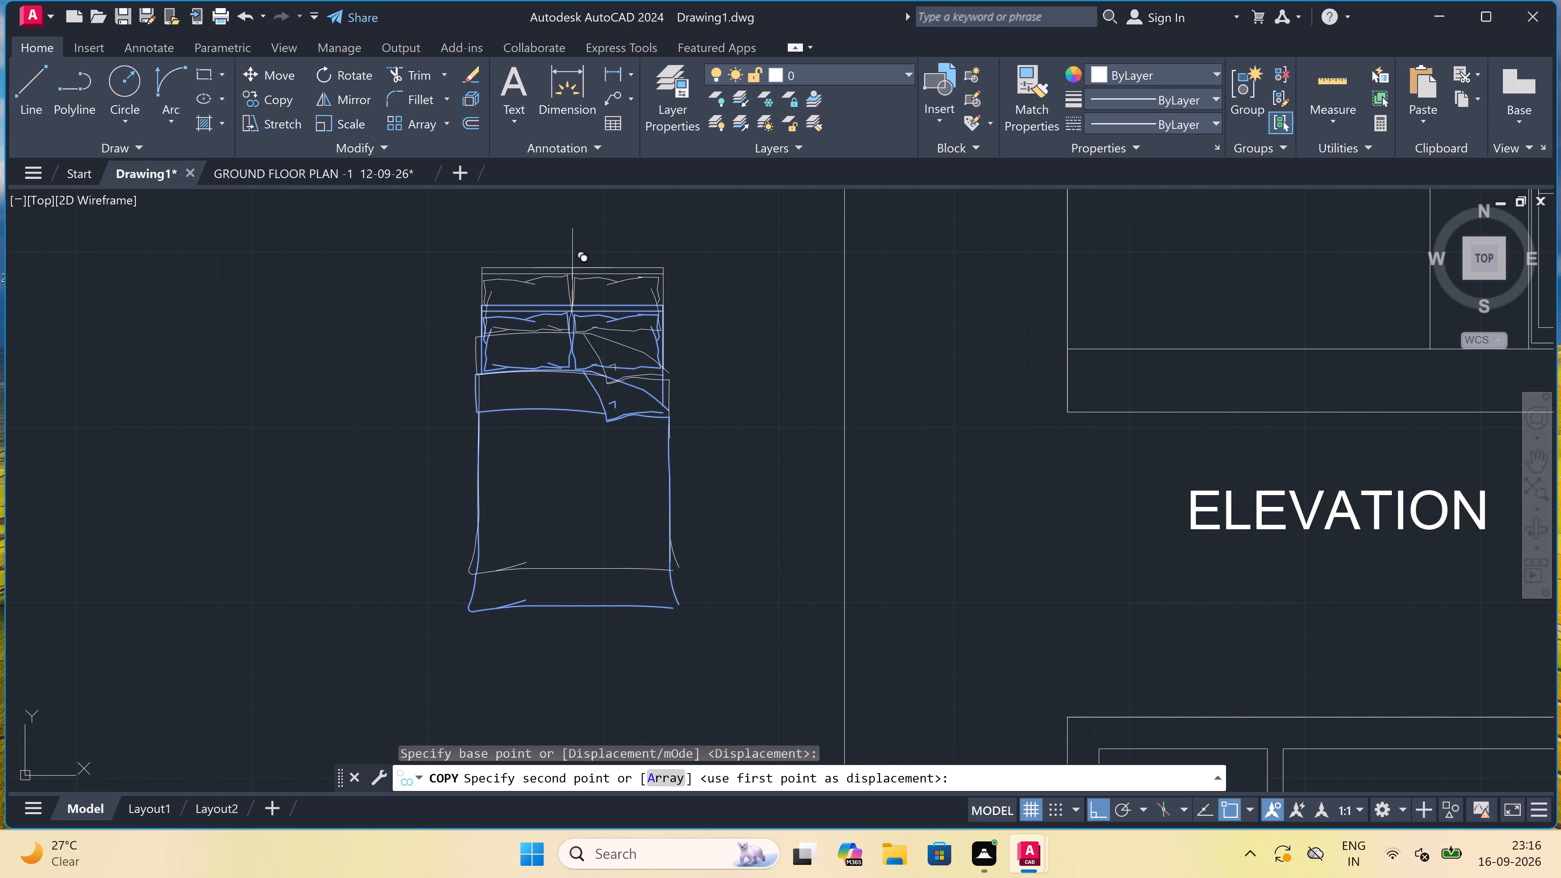
scroll(573, 265, down, 4)
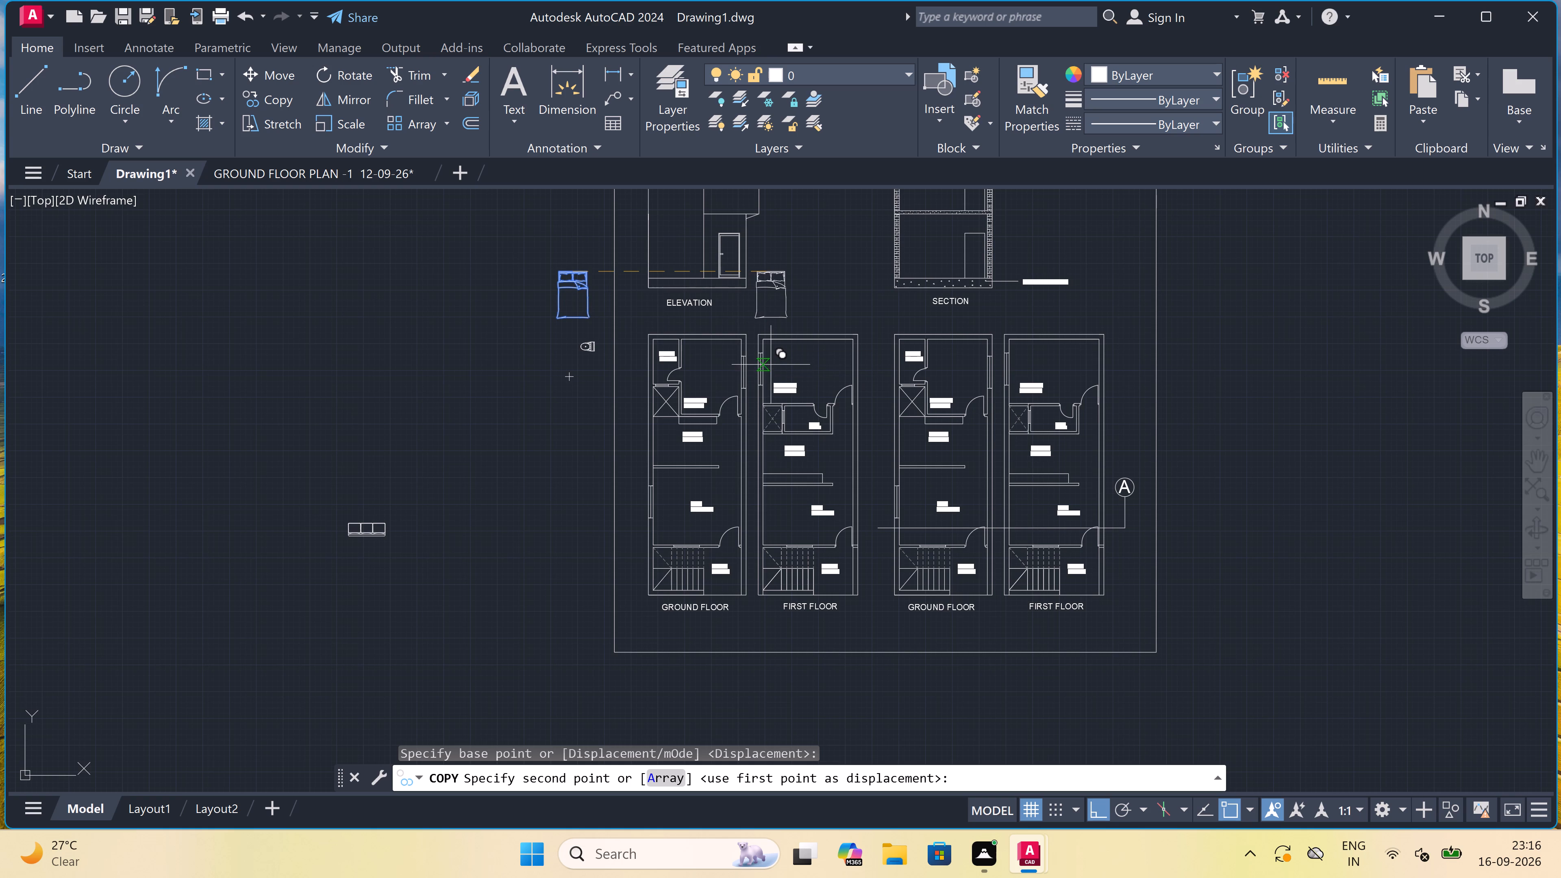
key(F8)
scroll(699, 324, up, 2)
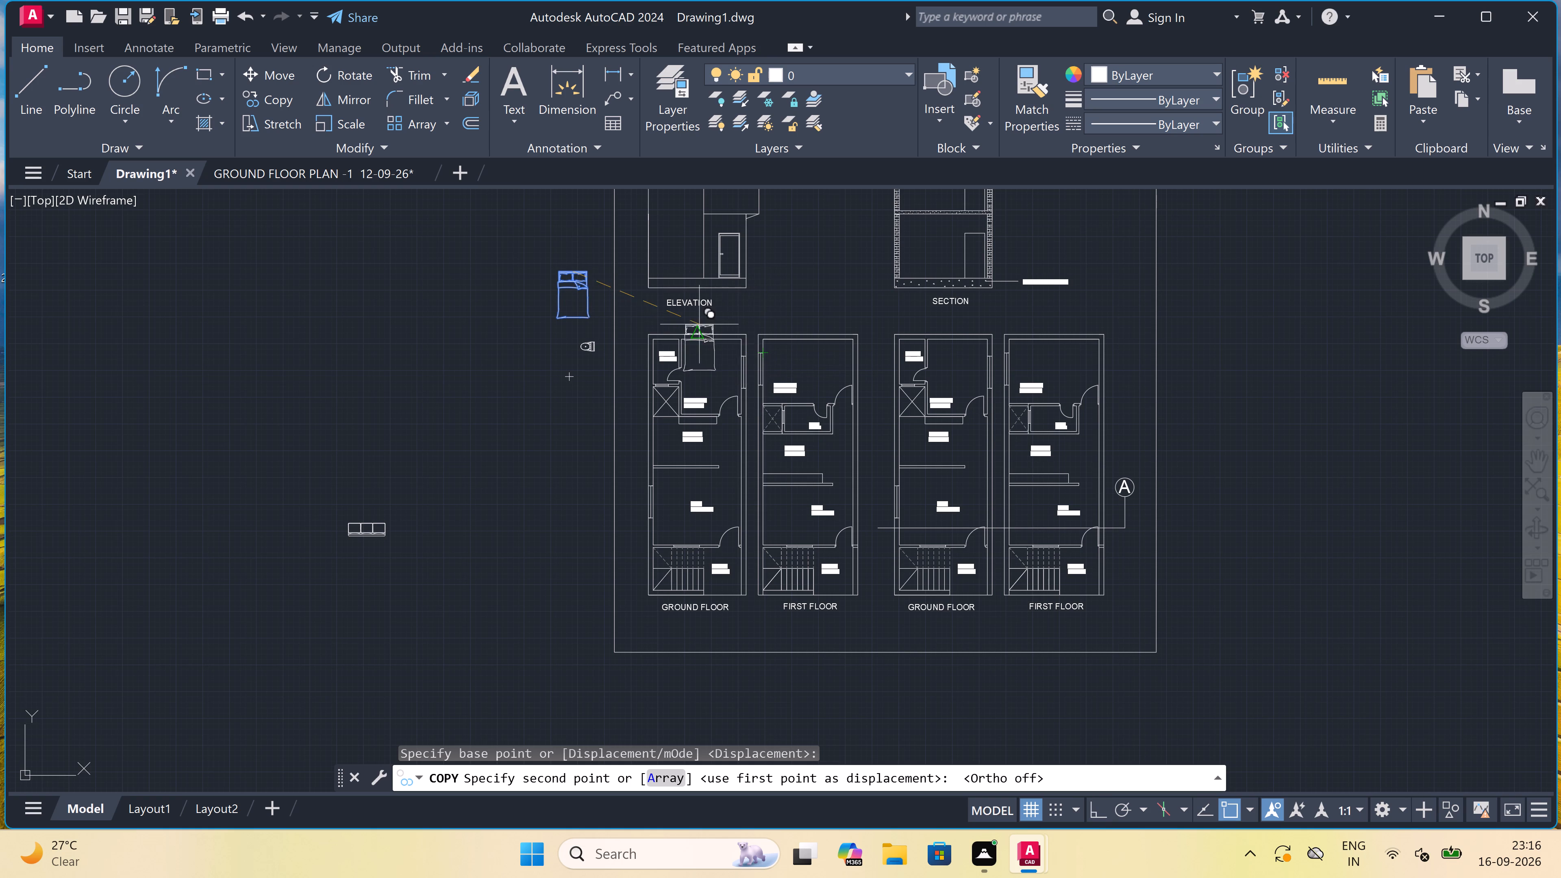
scroll(699, 324, up, 1)
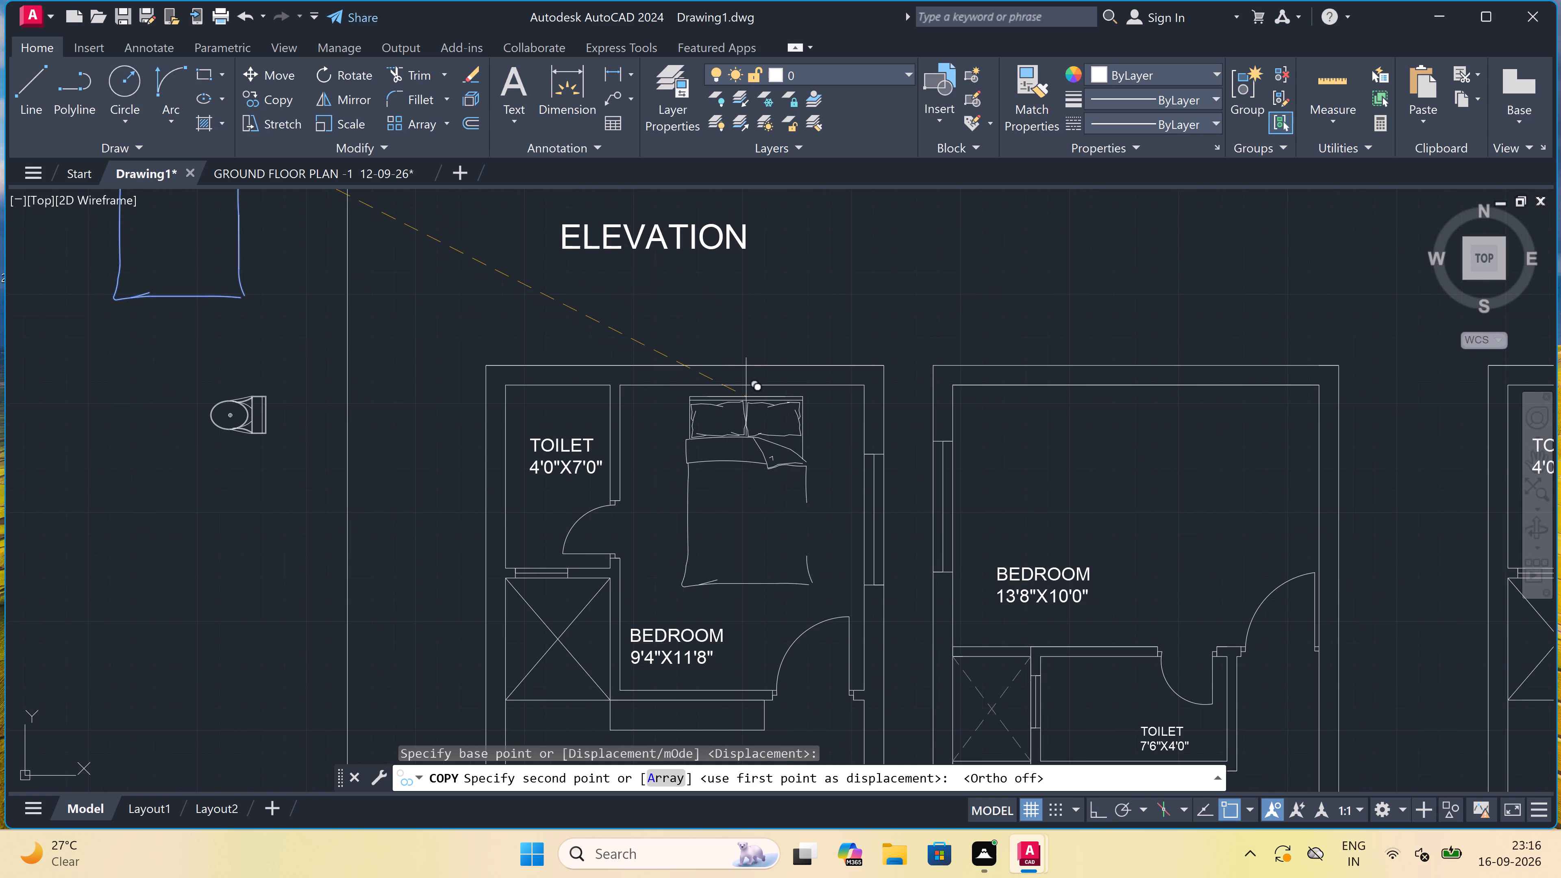
scroll(719, 381, up, 2)
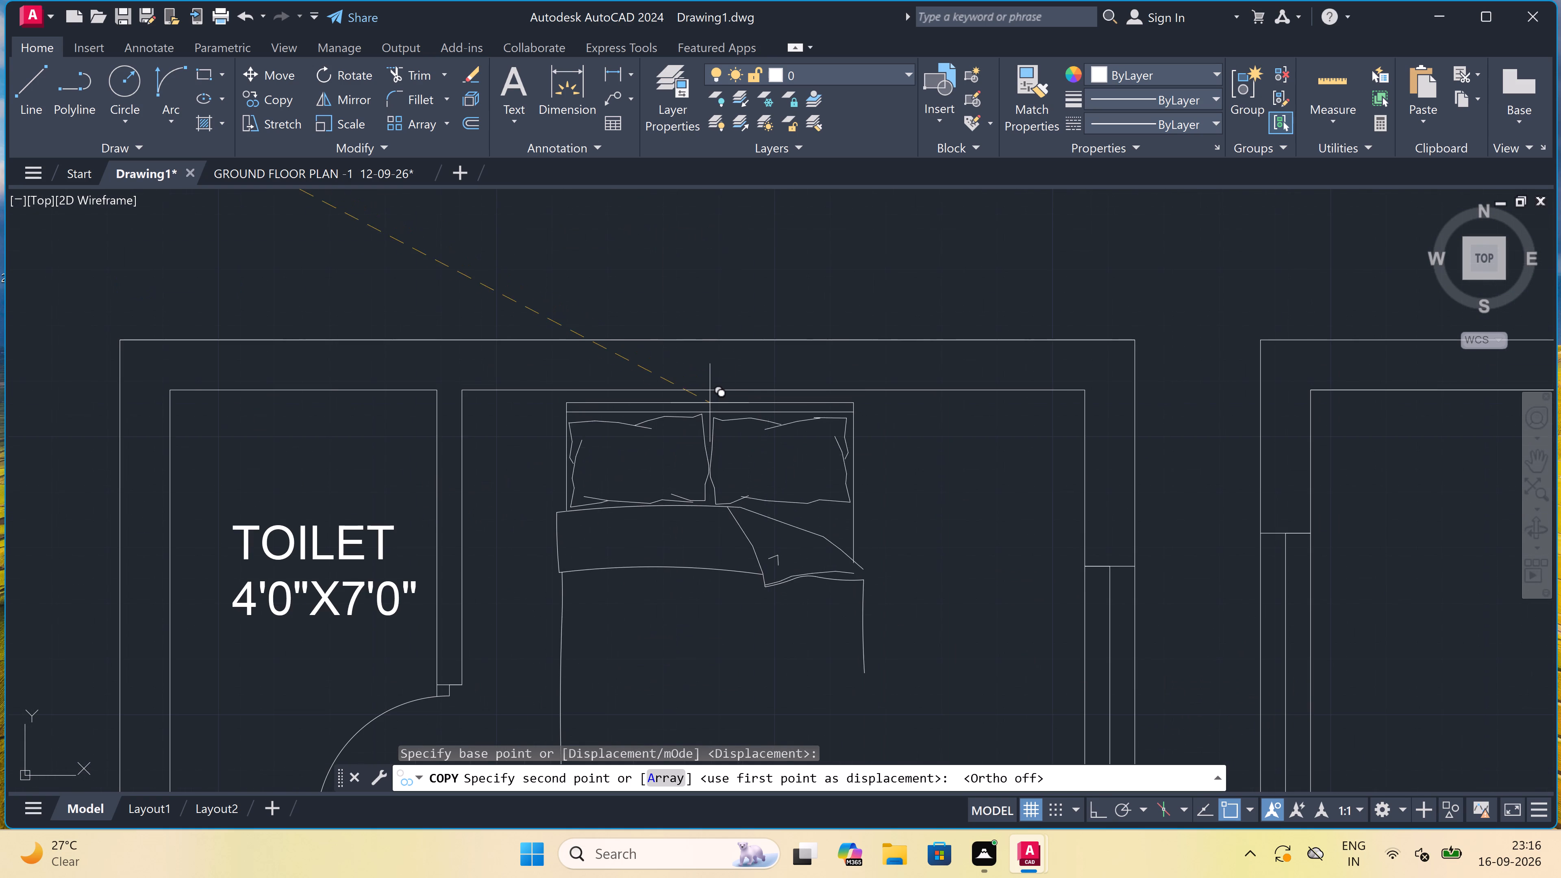
scroll(703, 411, up, 2)
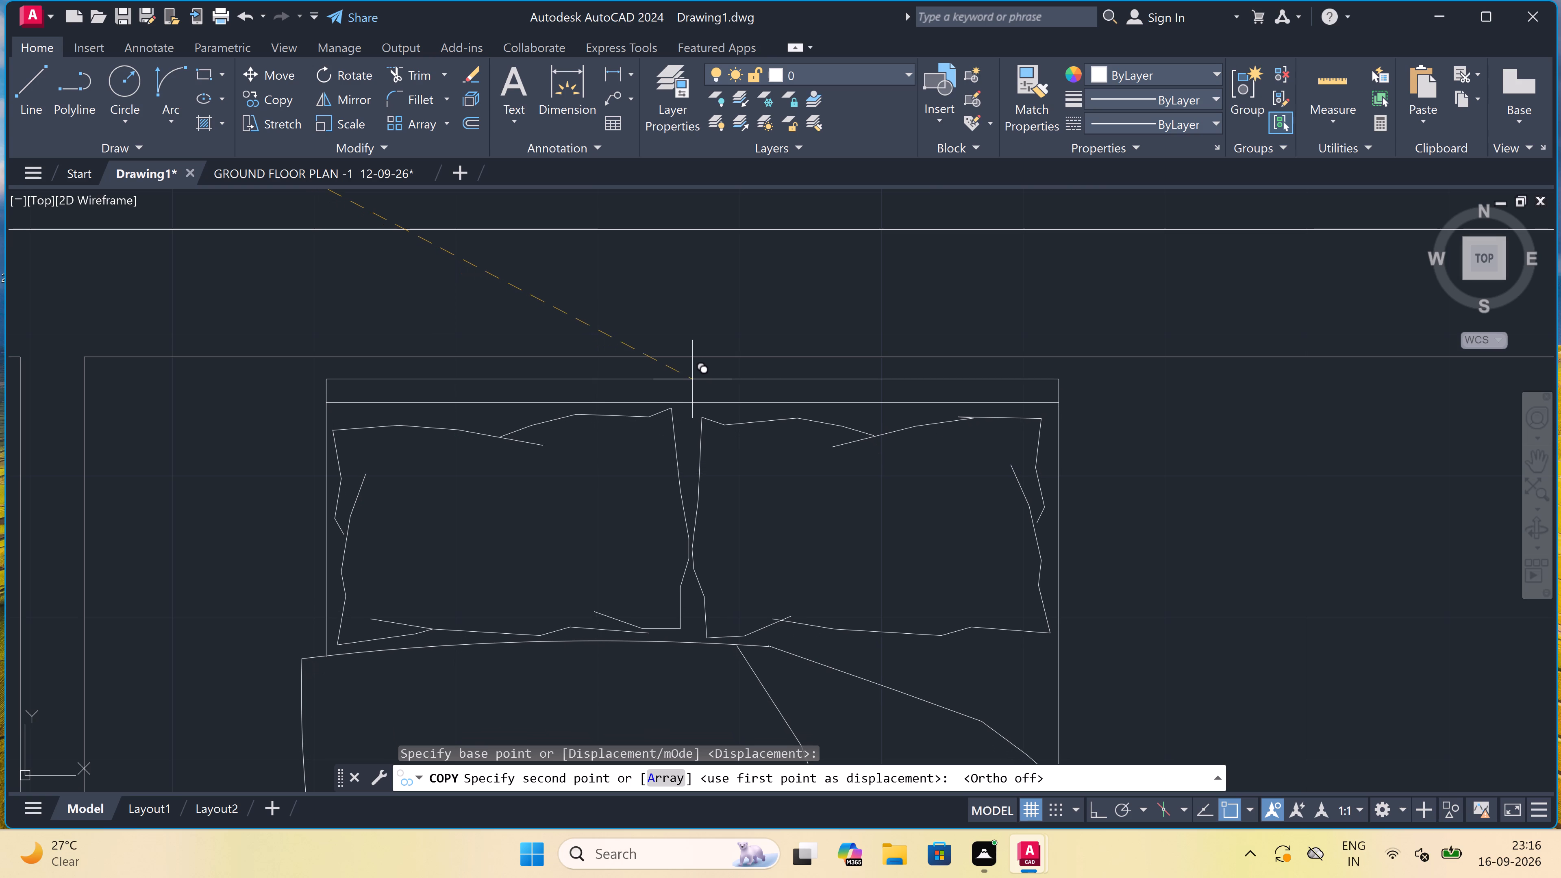
double_click(691, 376)
Place another copy of the bed in the adjacent first floor plan's 13'8"X10'0" bedroom, against its upper wall, and end the Copy command.
scroll(671, 330, down, 8)
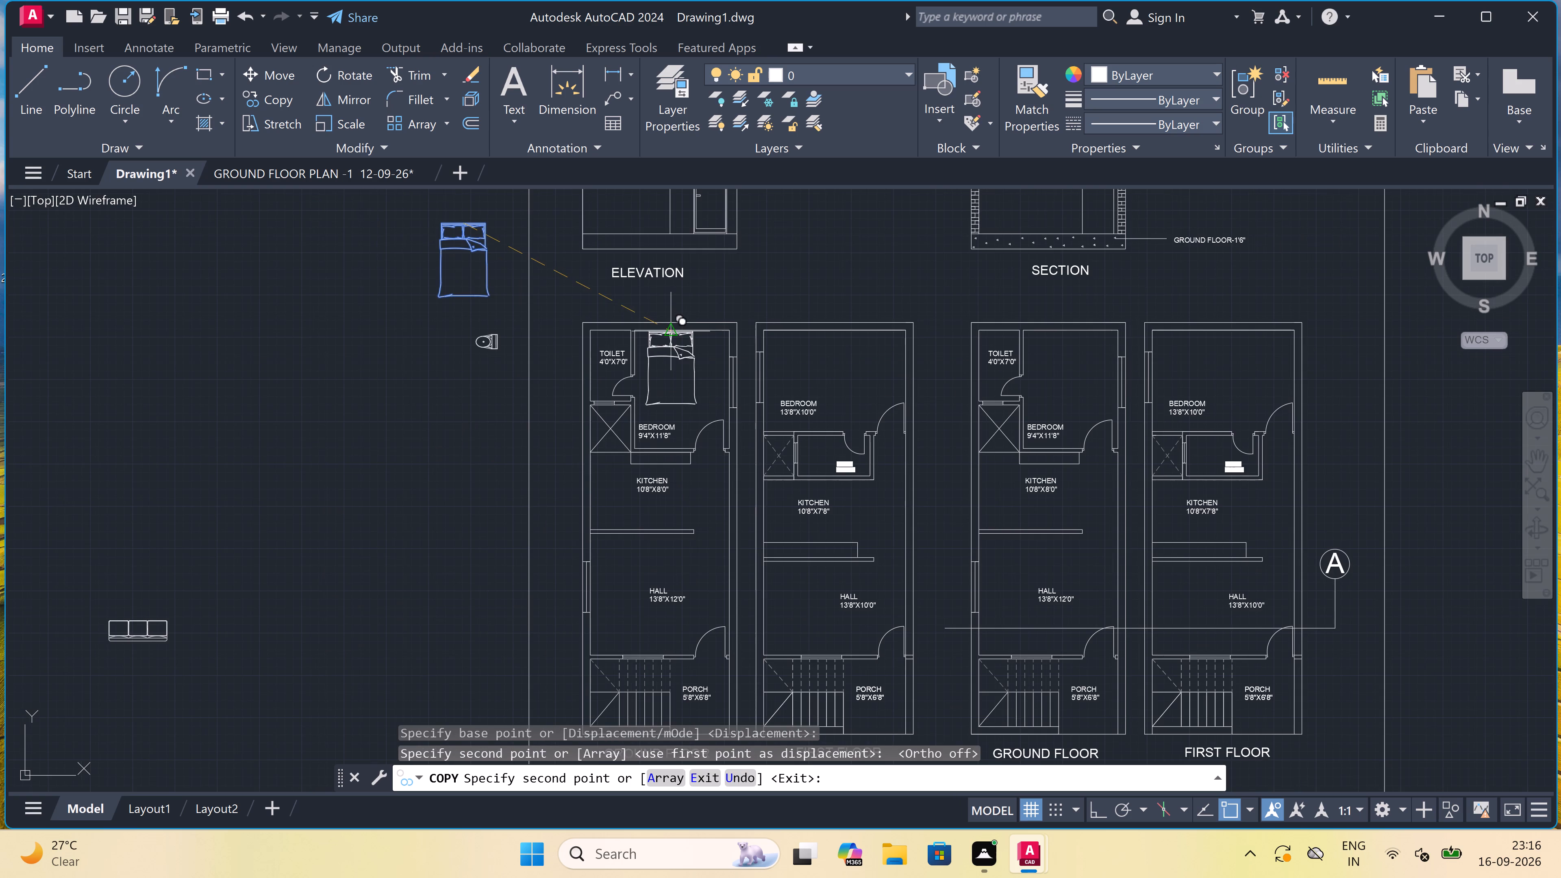
scroll(874, 337, up, 4)
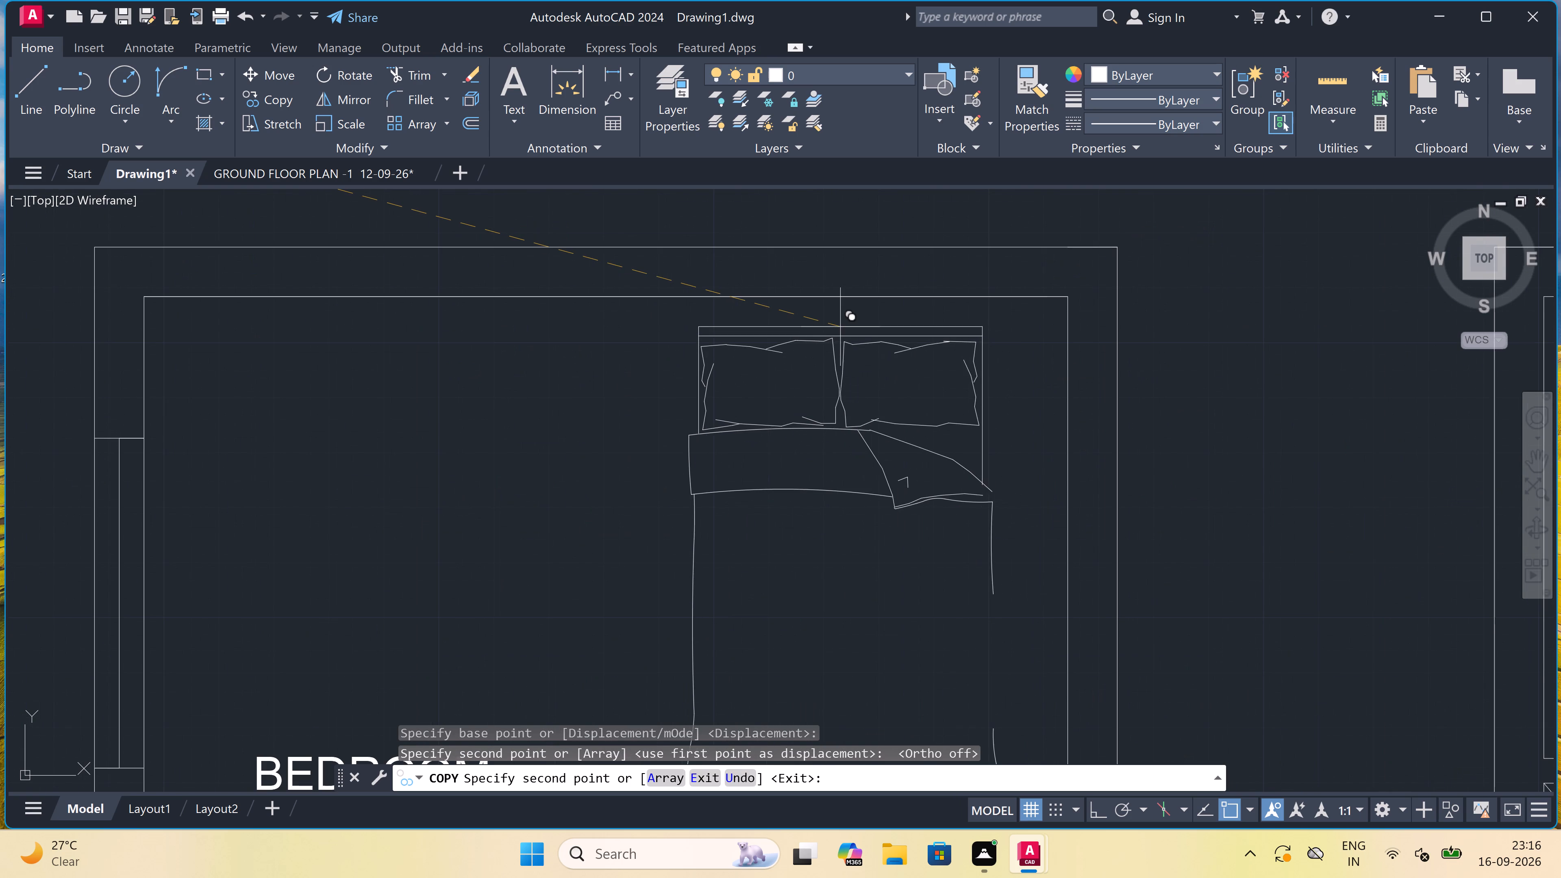
scroll(819, 322, down, 2)
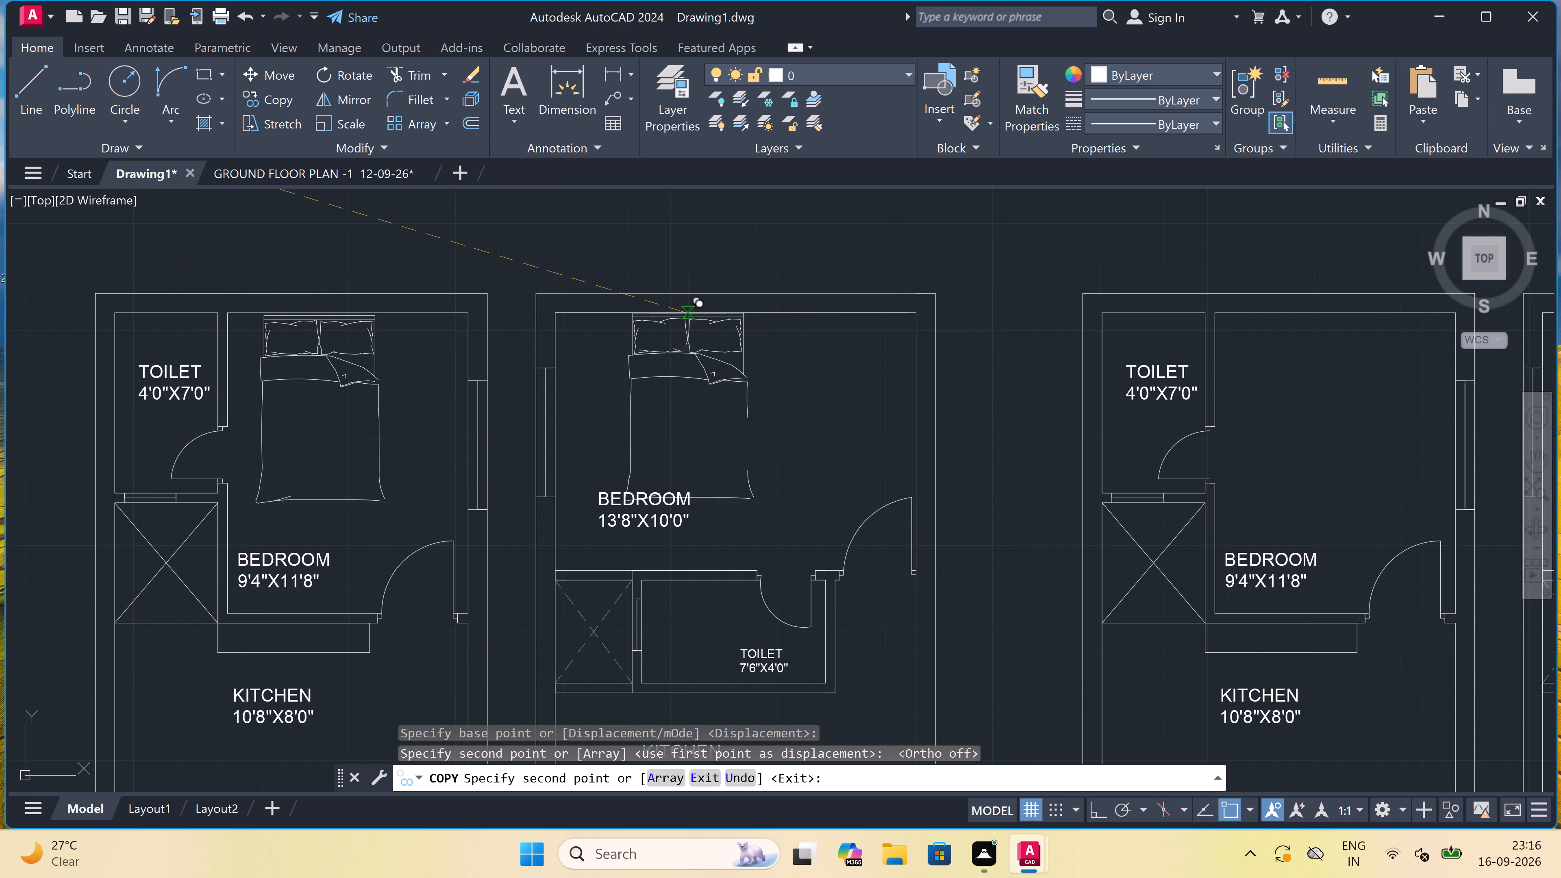
scroll(676, 320, up, 2)
scroll(670, 325, down, 1)
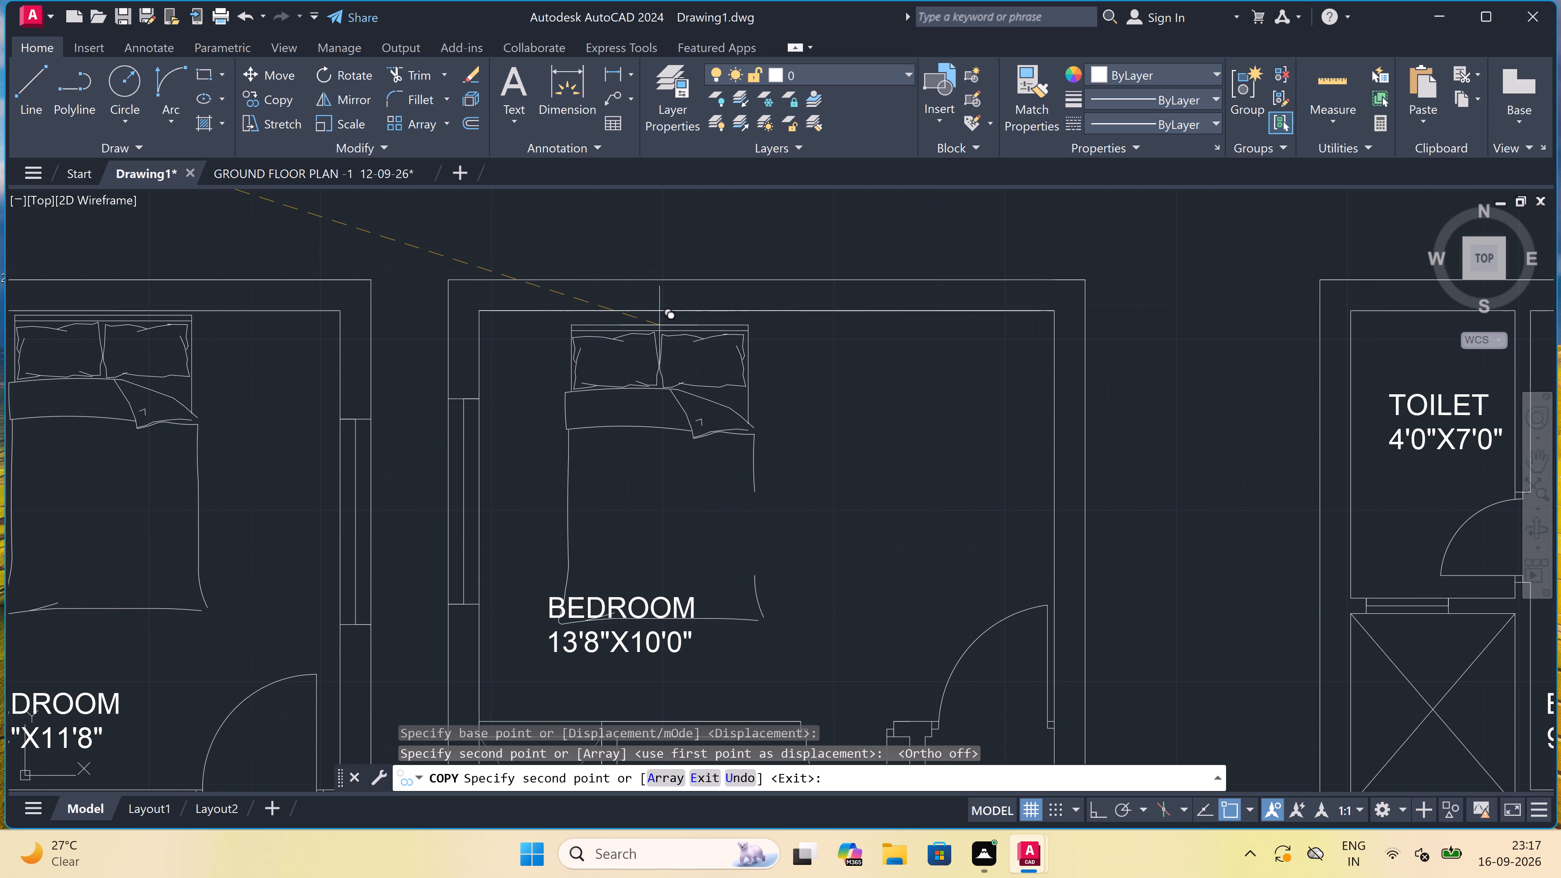
scroll(661, 320, up, 2)
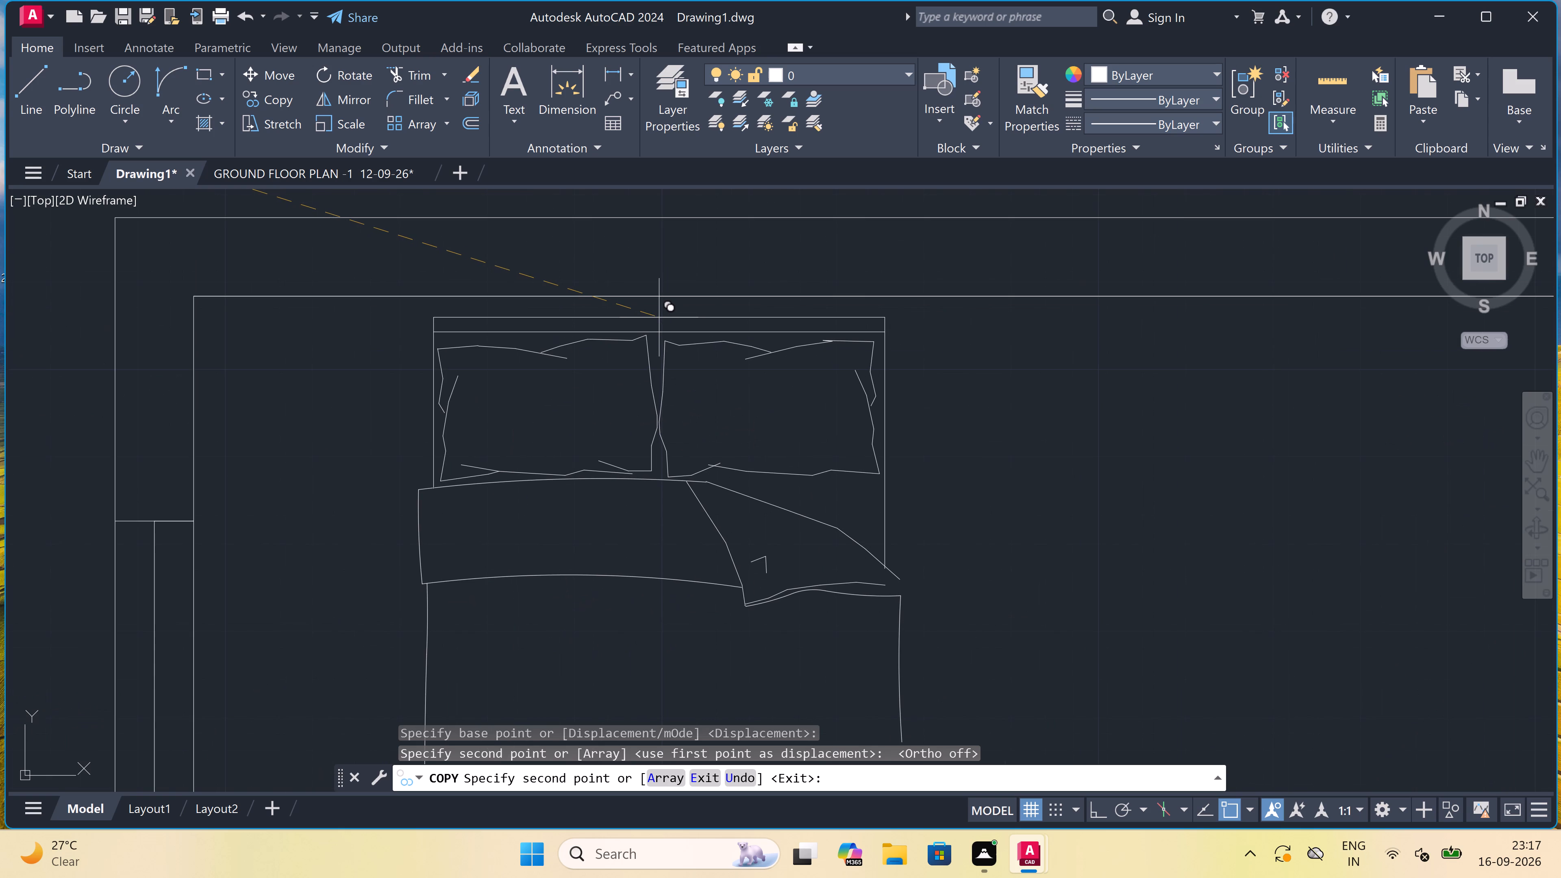
click(678, 305)
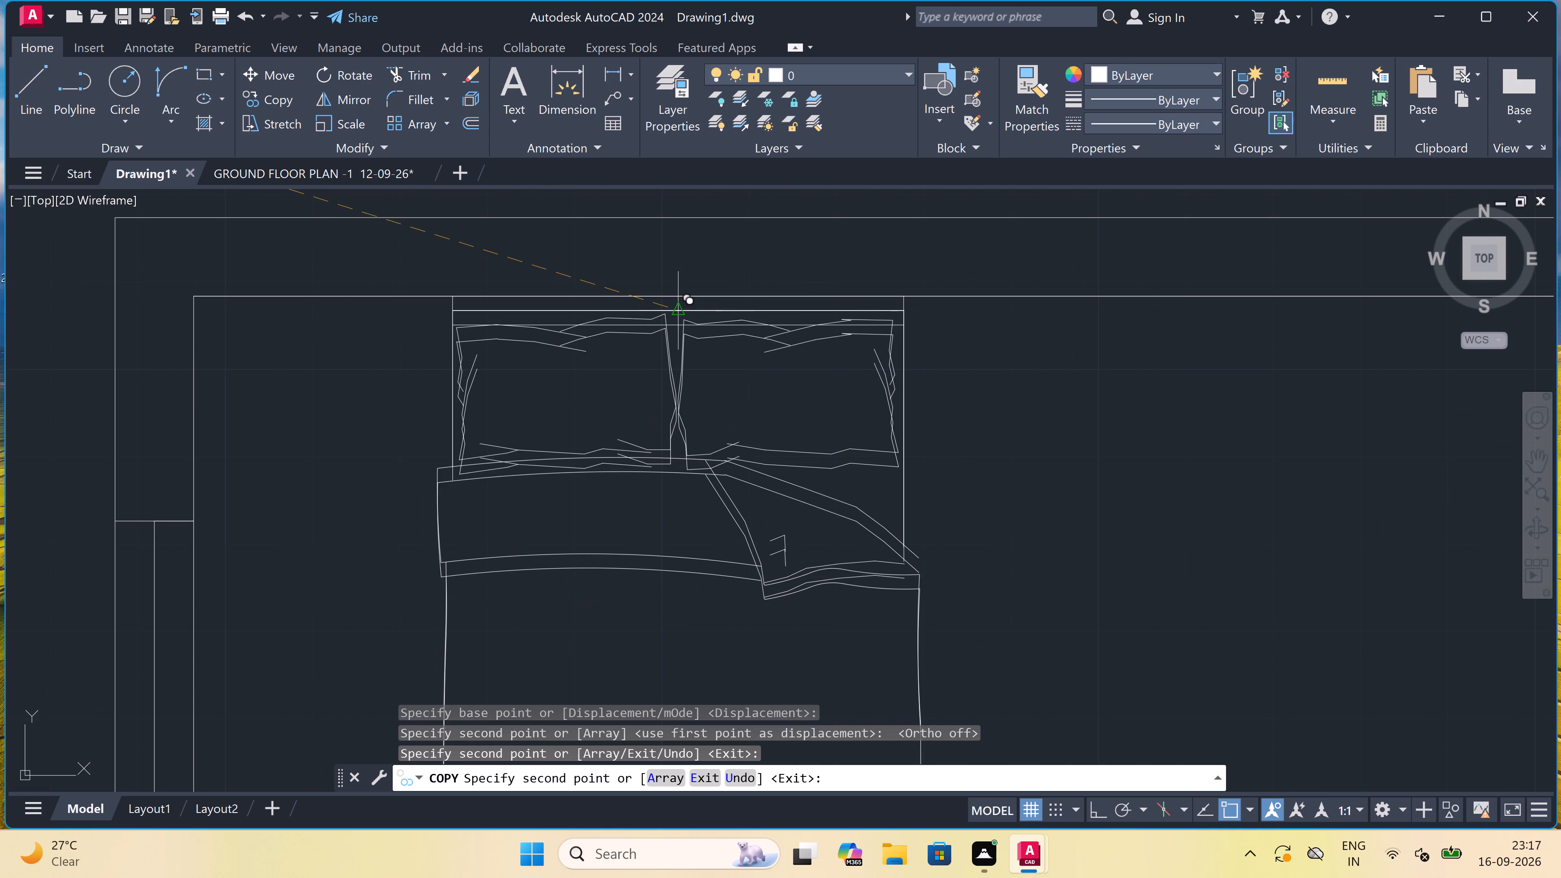
scroll(678, 305, down, 2)
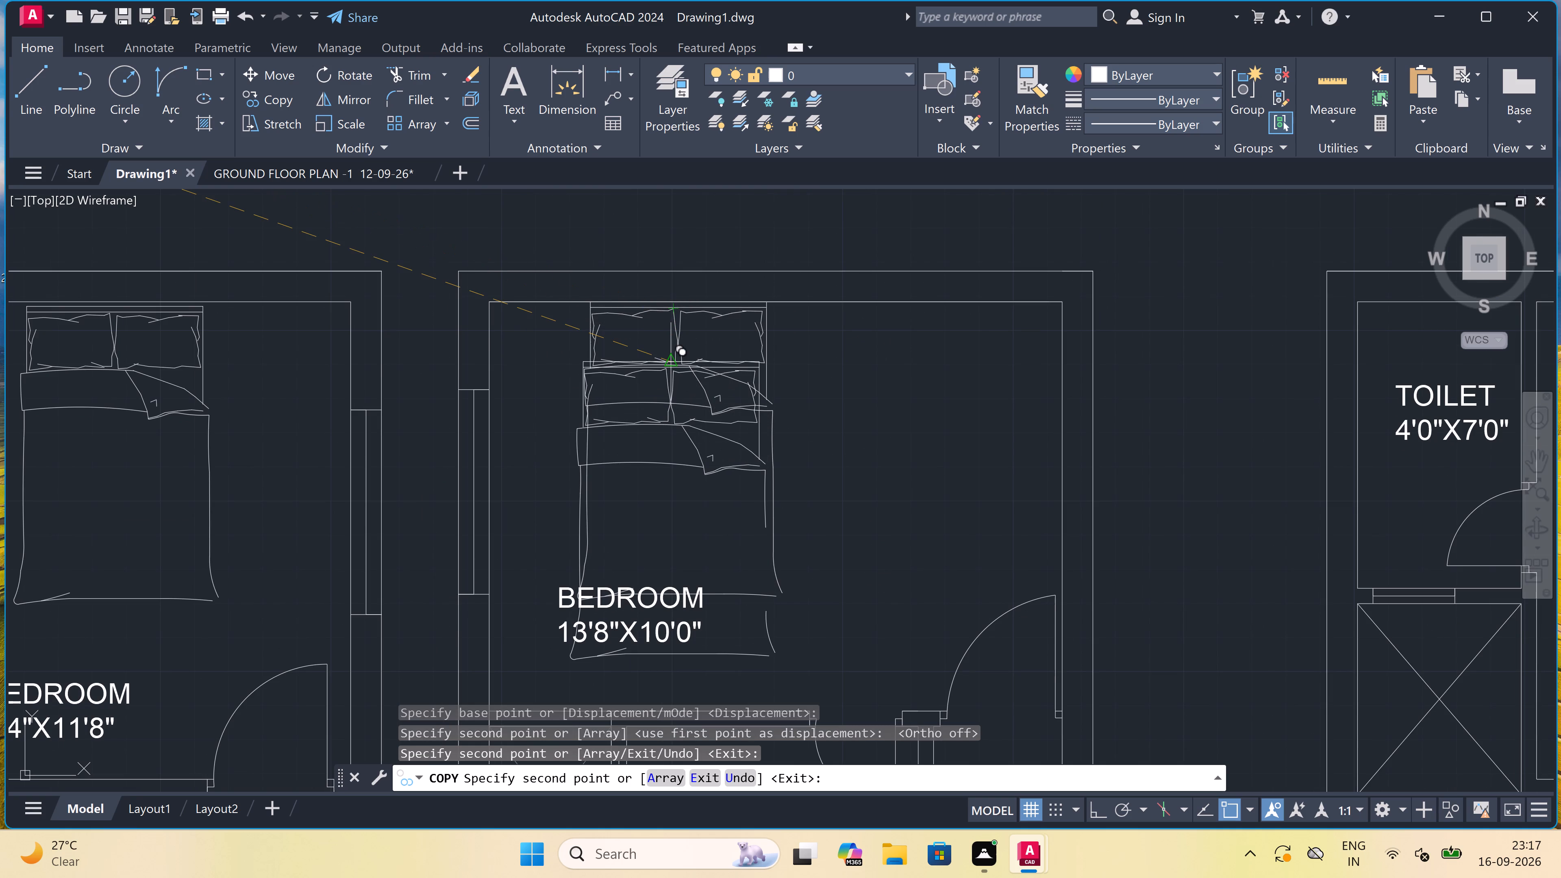
scroll(670, 359, down, 4)
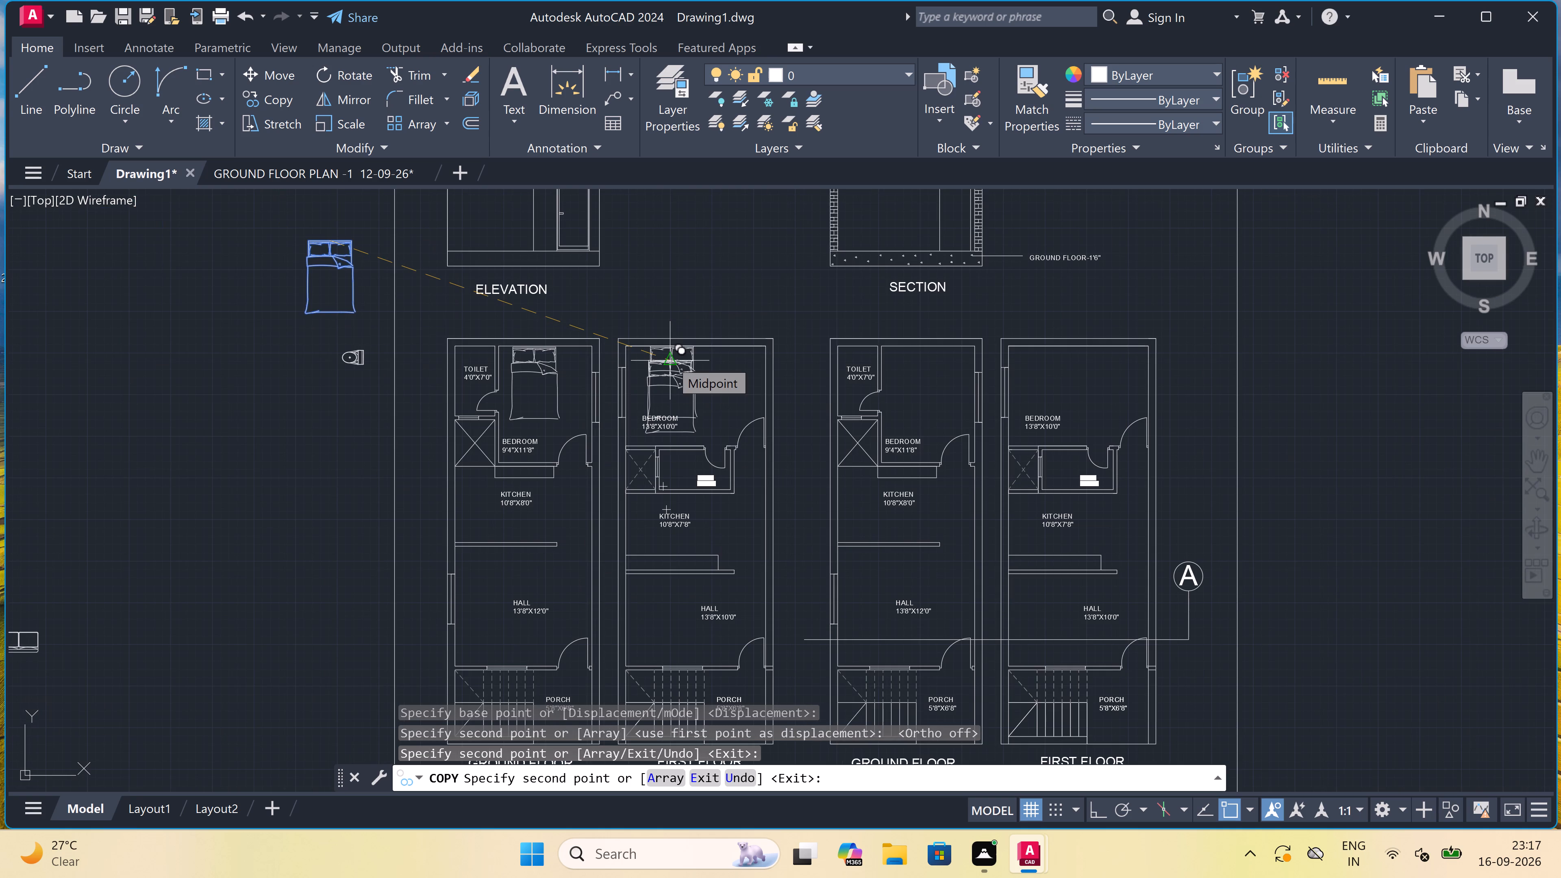
scroll(670, 360, down, 2)
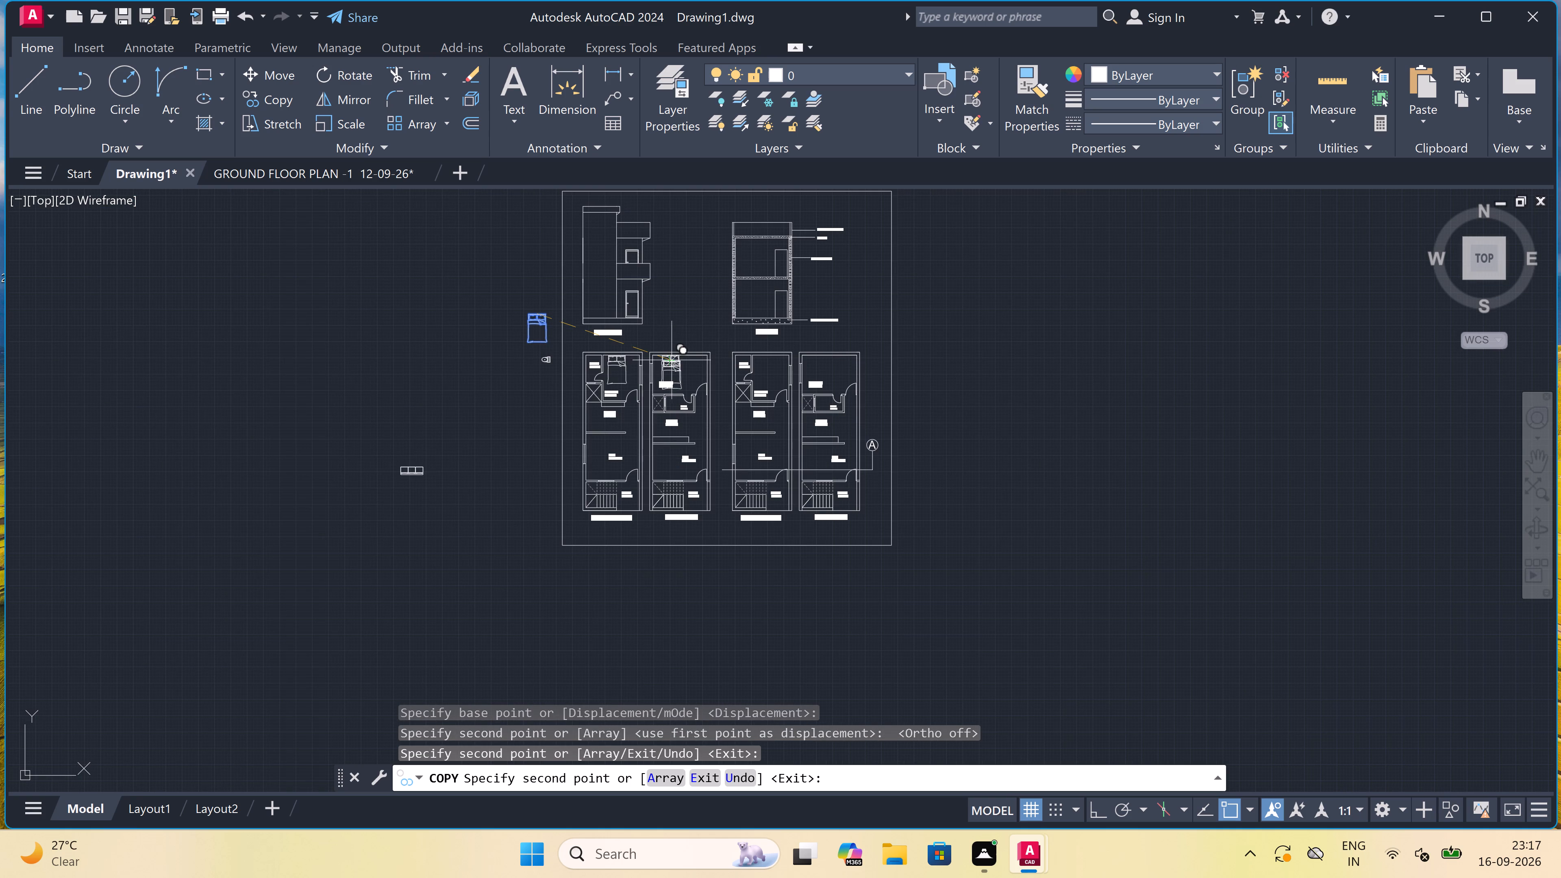
scroll(798, 369, up, 1)
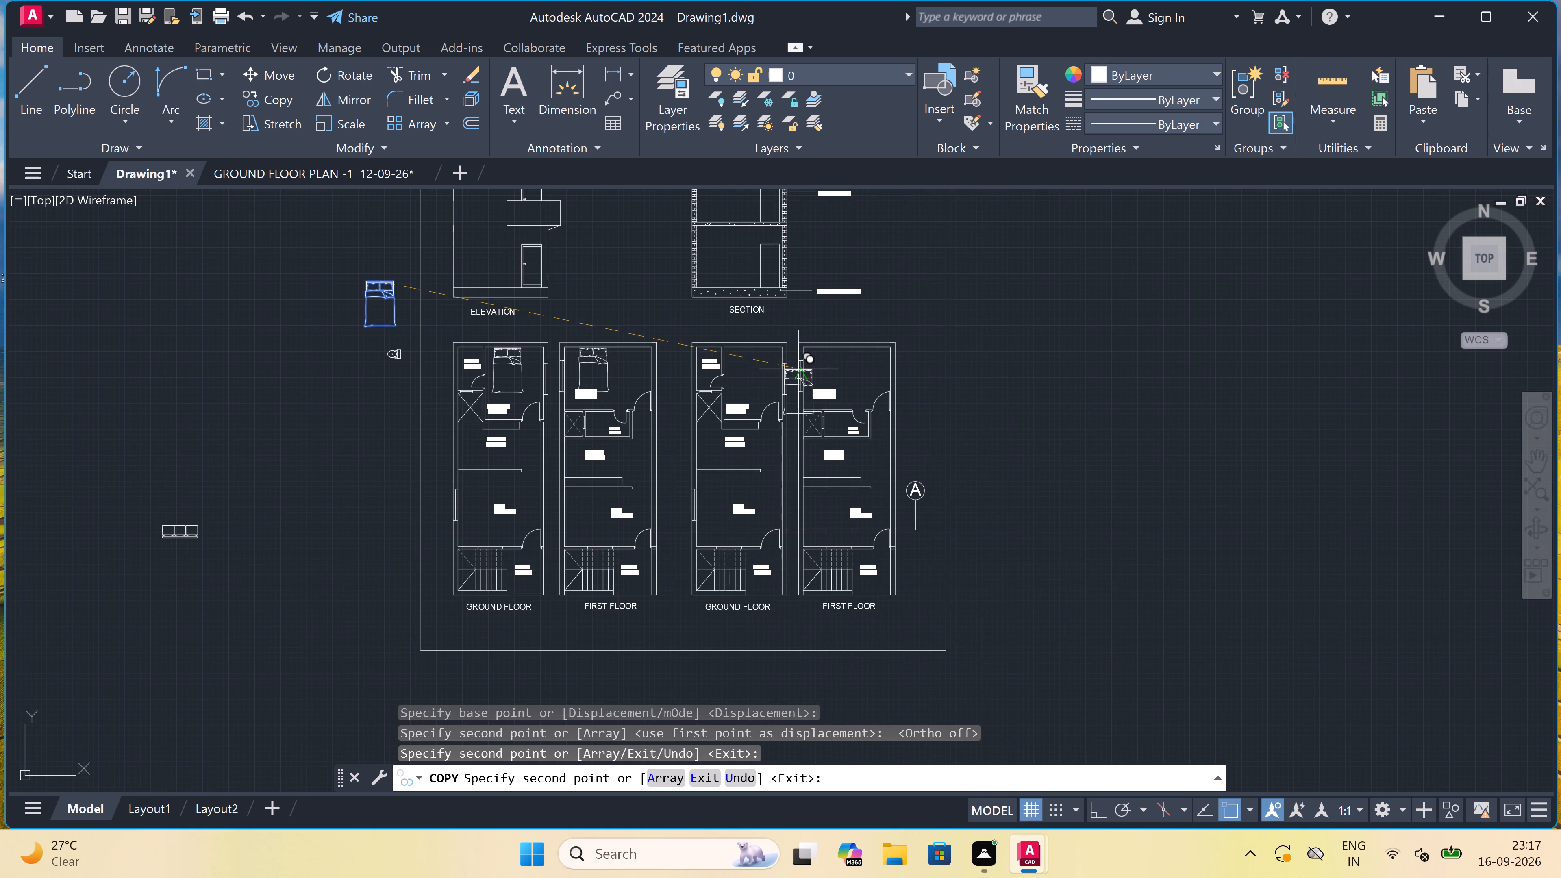
scroll(581, 539, up, 3)
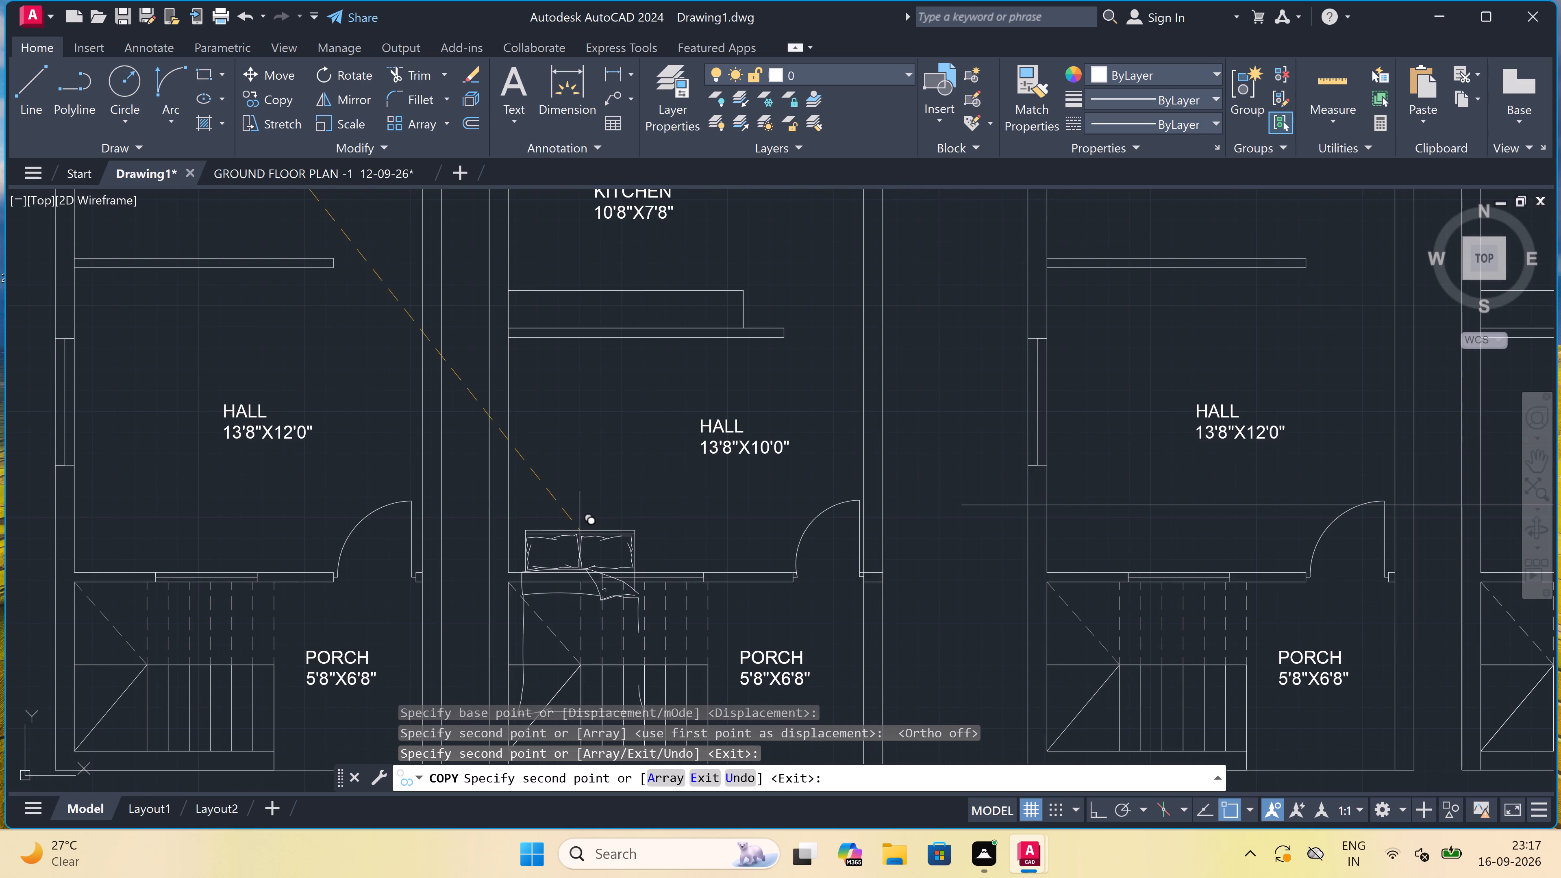
scroll(243, 519, down, 5)
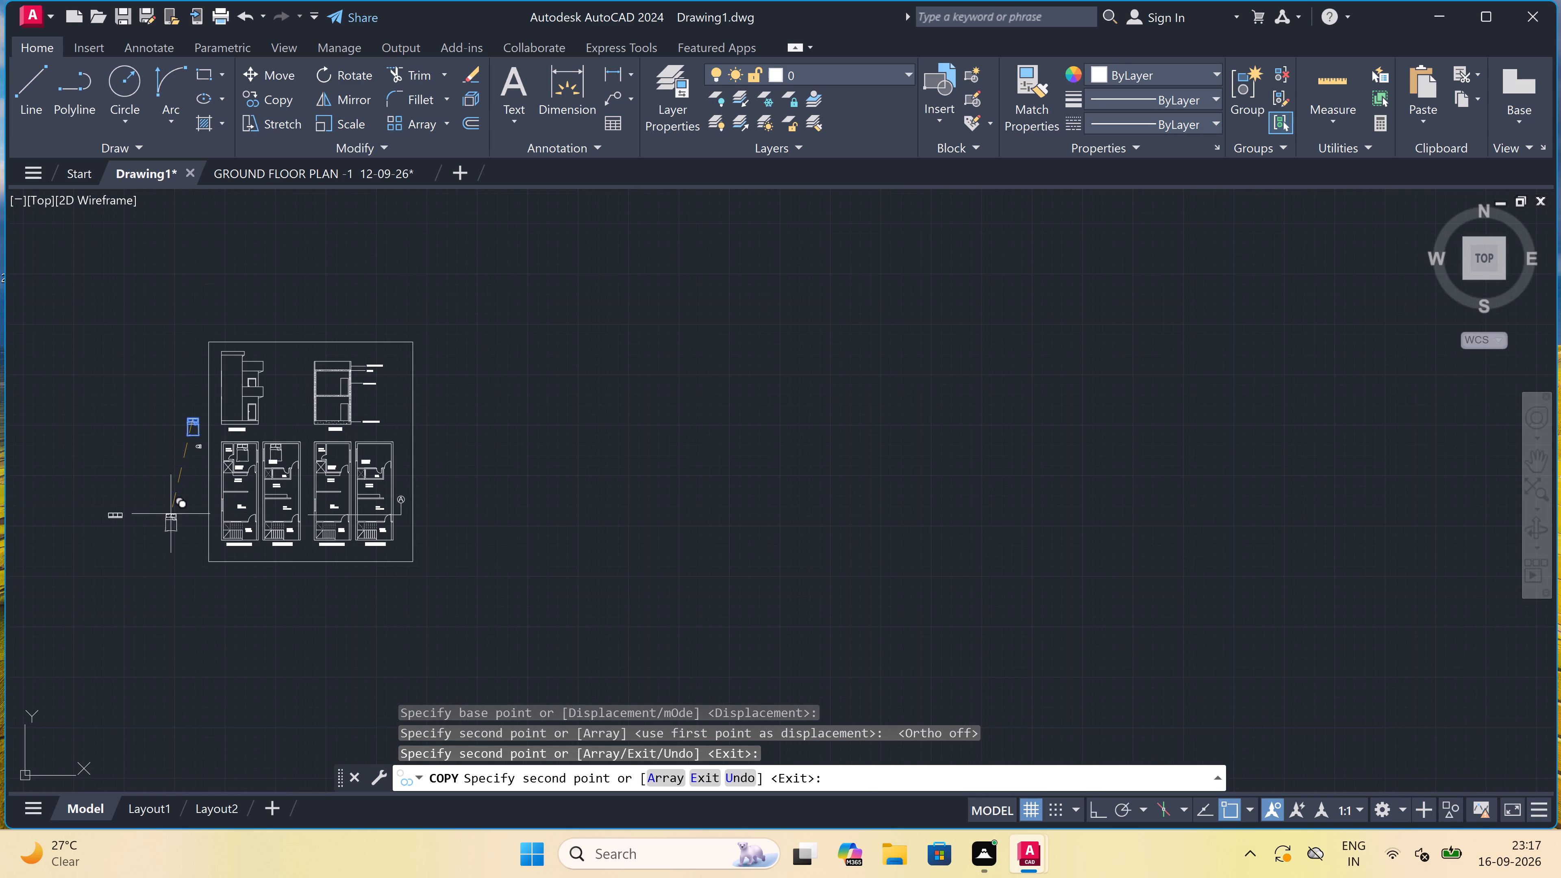
key(Escape)
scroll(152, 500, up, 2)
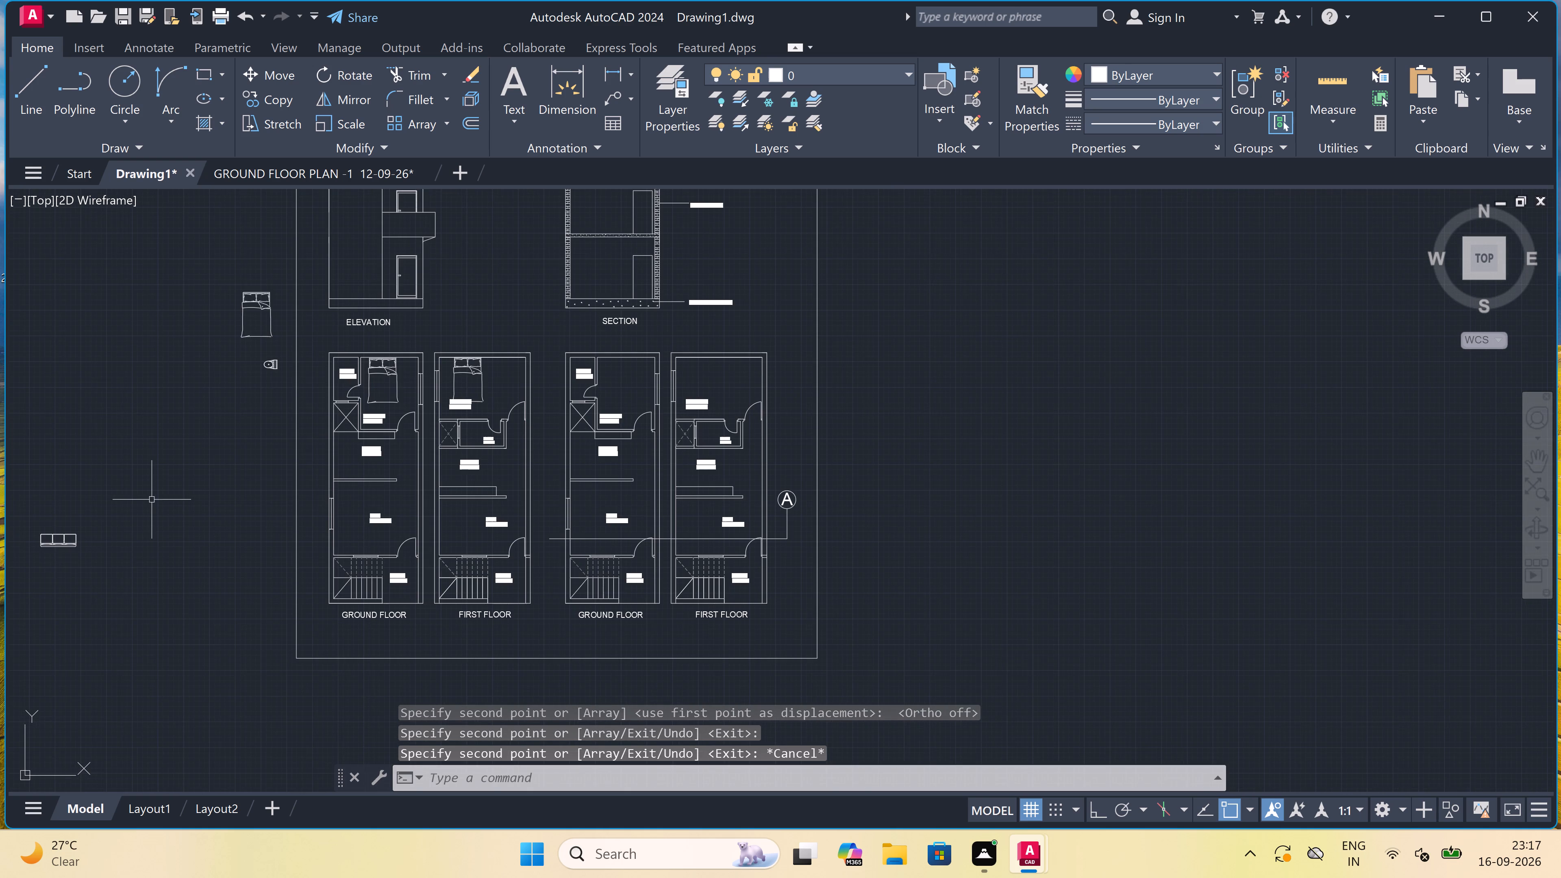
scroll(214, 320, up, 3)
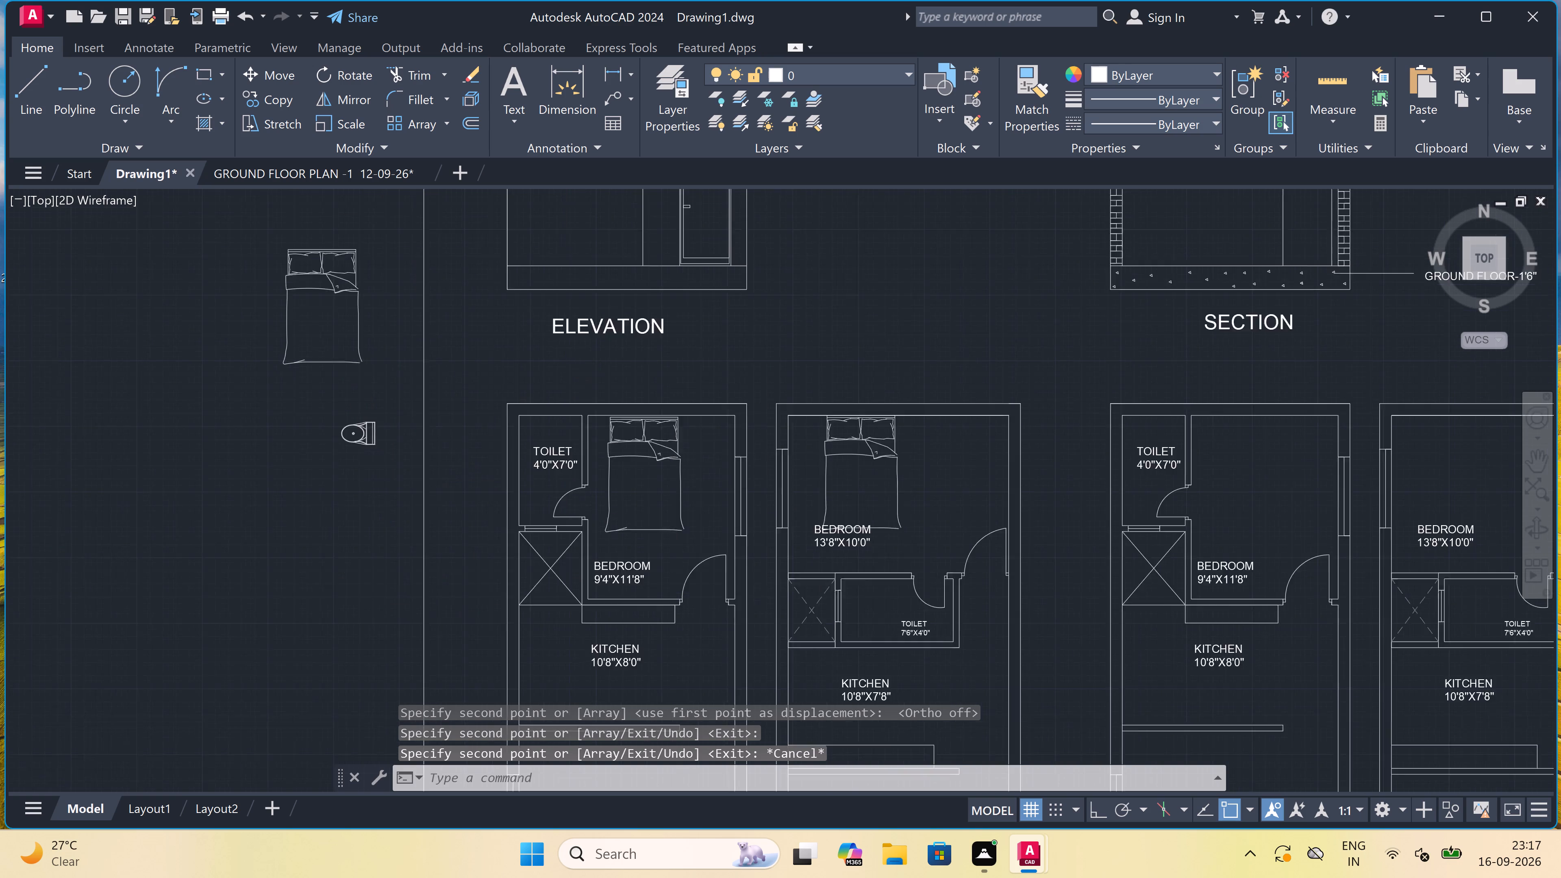
Move the BEDROOM 13'8"X10'0" label clear of the bed, into the space between the bed's foot and the lower wall.
scroll(241, 309, down, 1)
scroll(376, 402, up, 1)
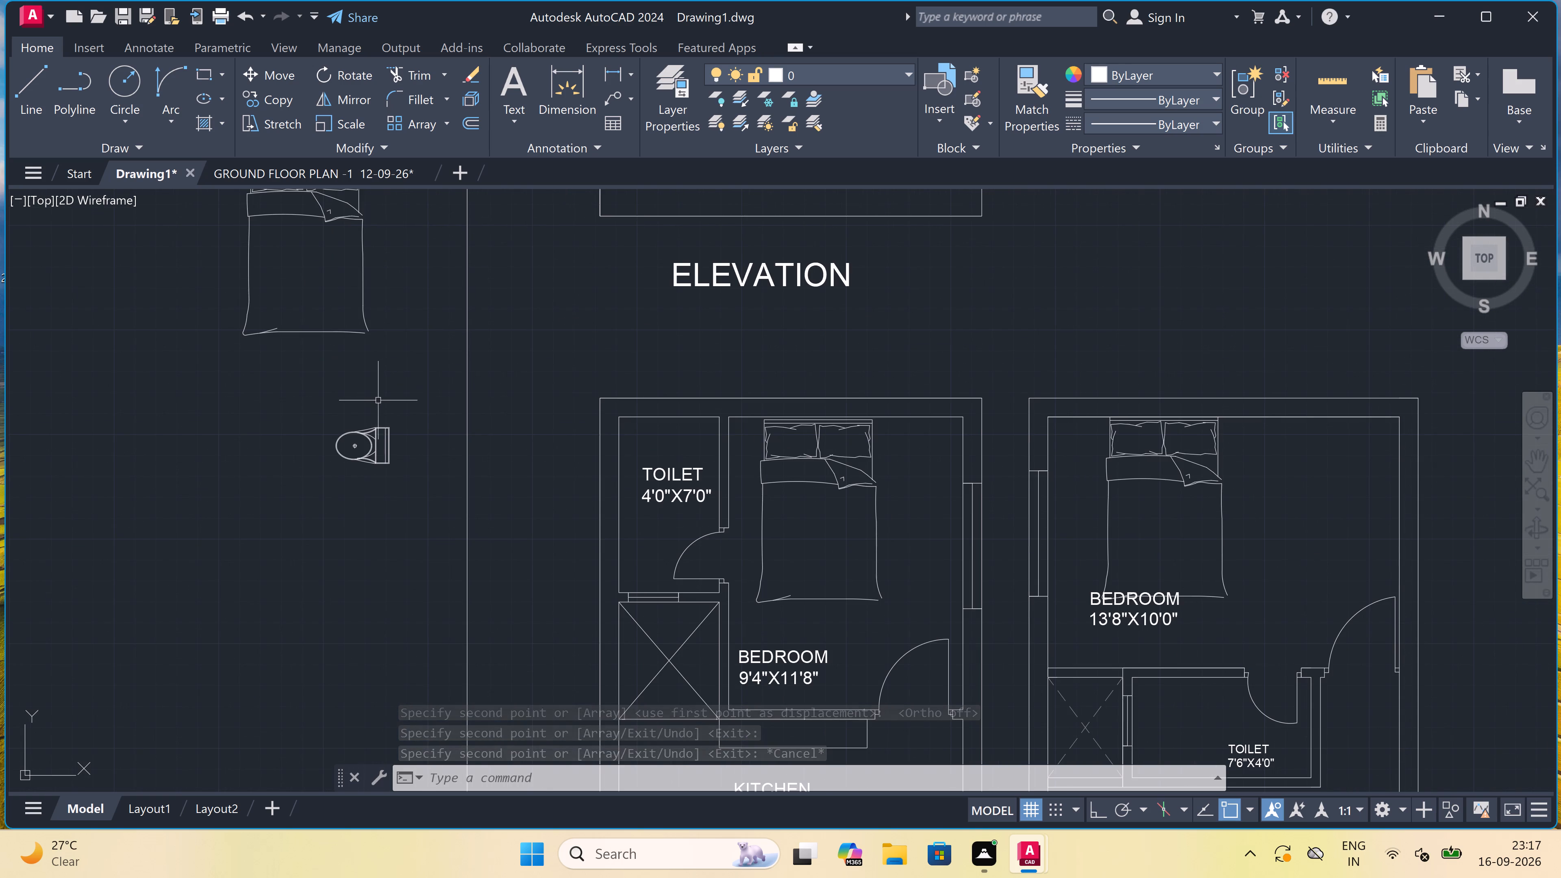
scroll(442, 397, down, 1)
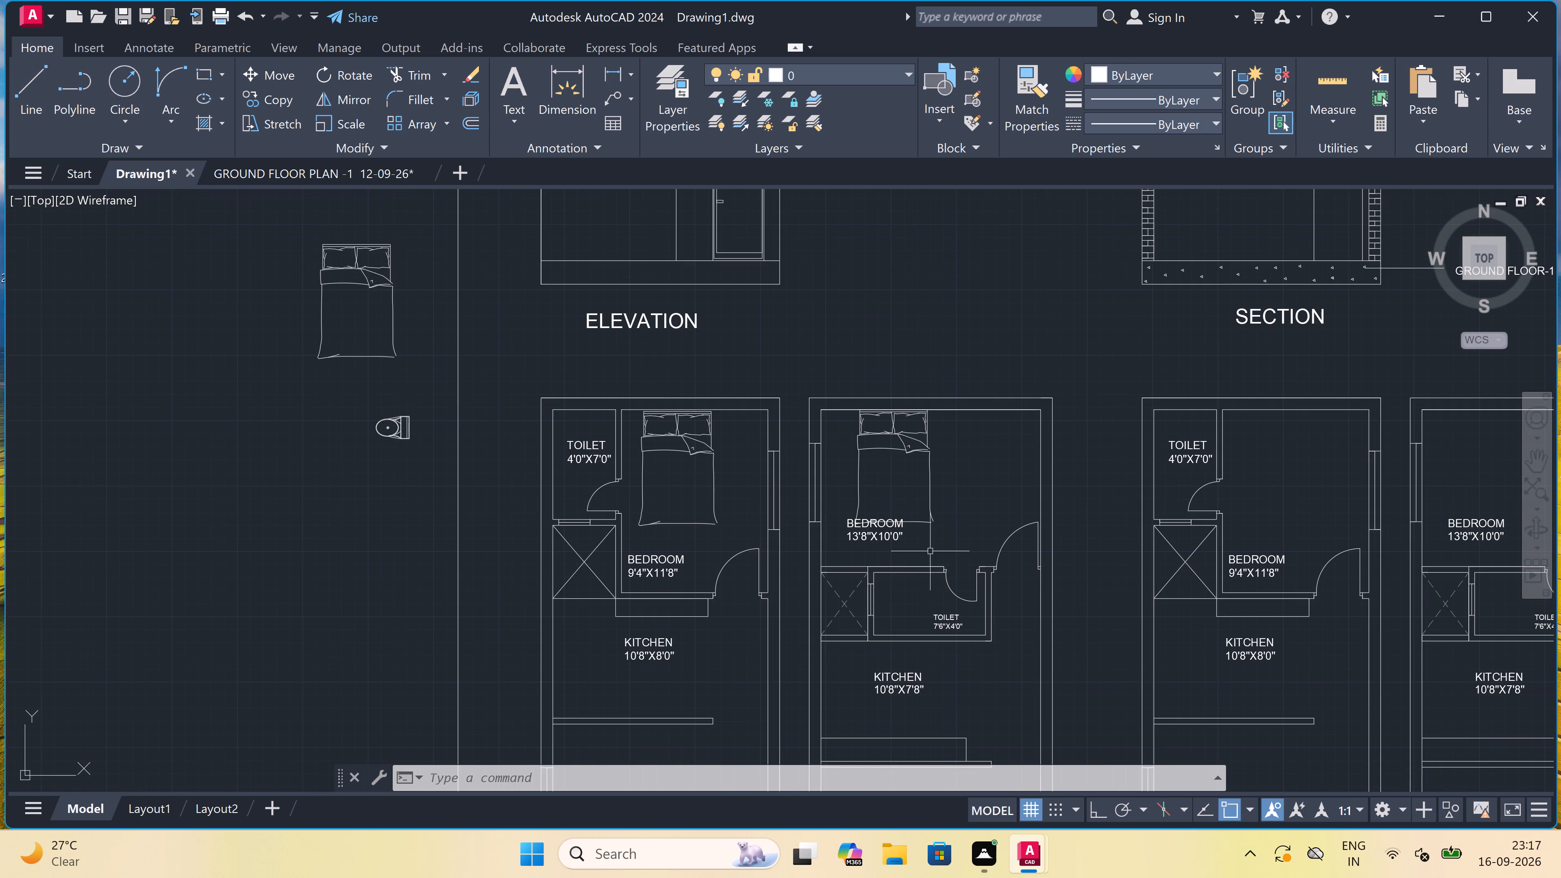
scroll(923, 542, up, 2)
click(808, 515)
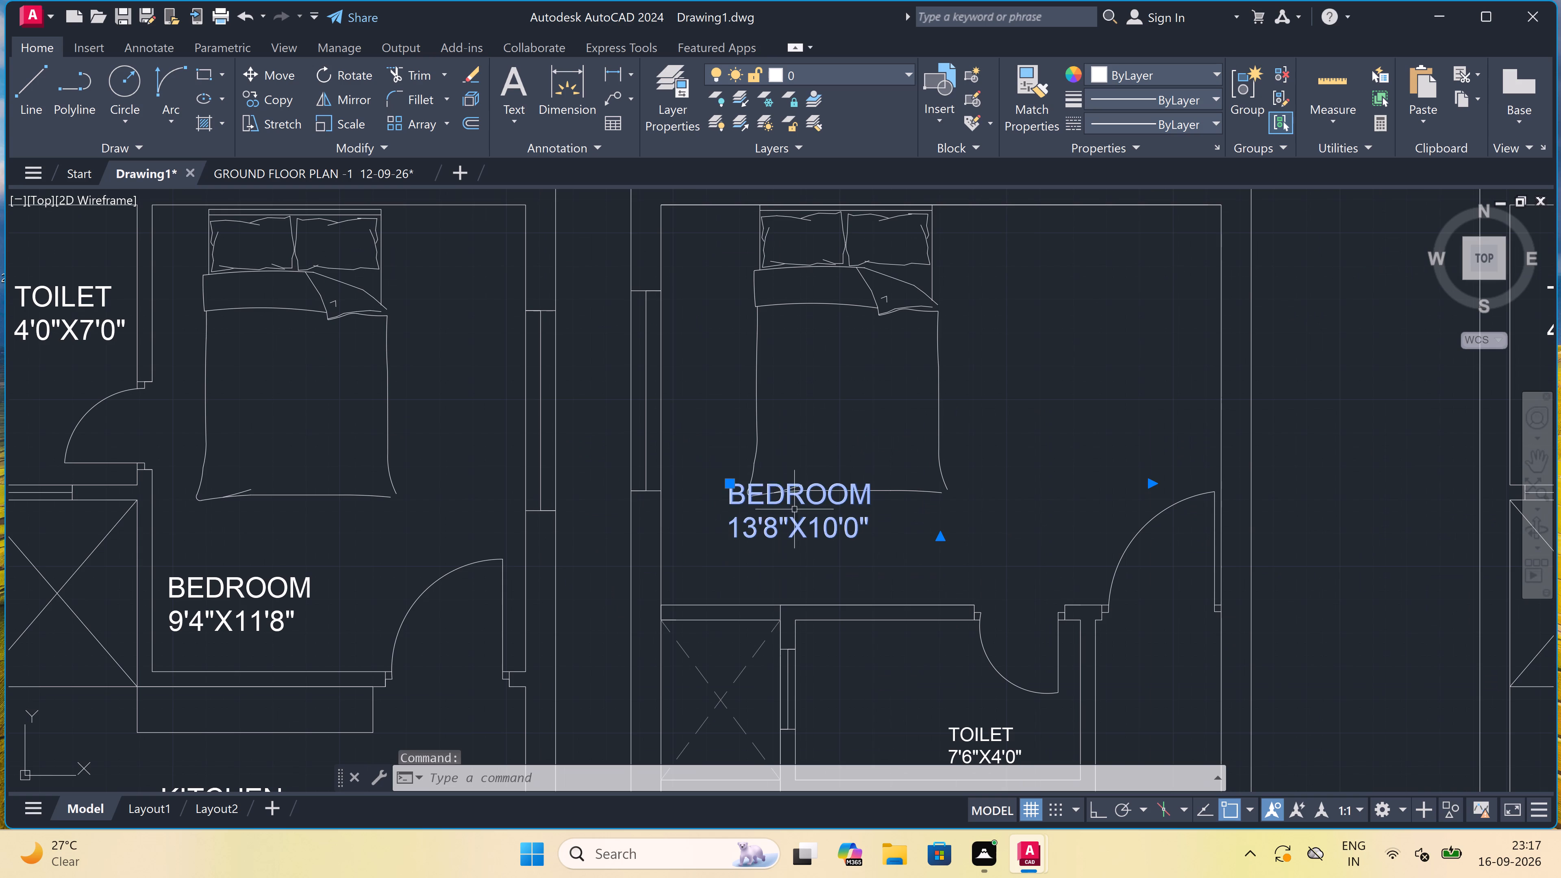
click(731, 482)
scroll(698, 535, up, 2)
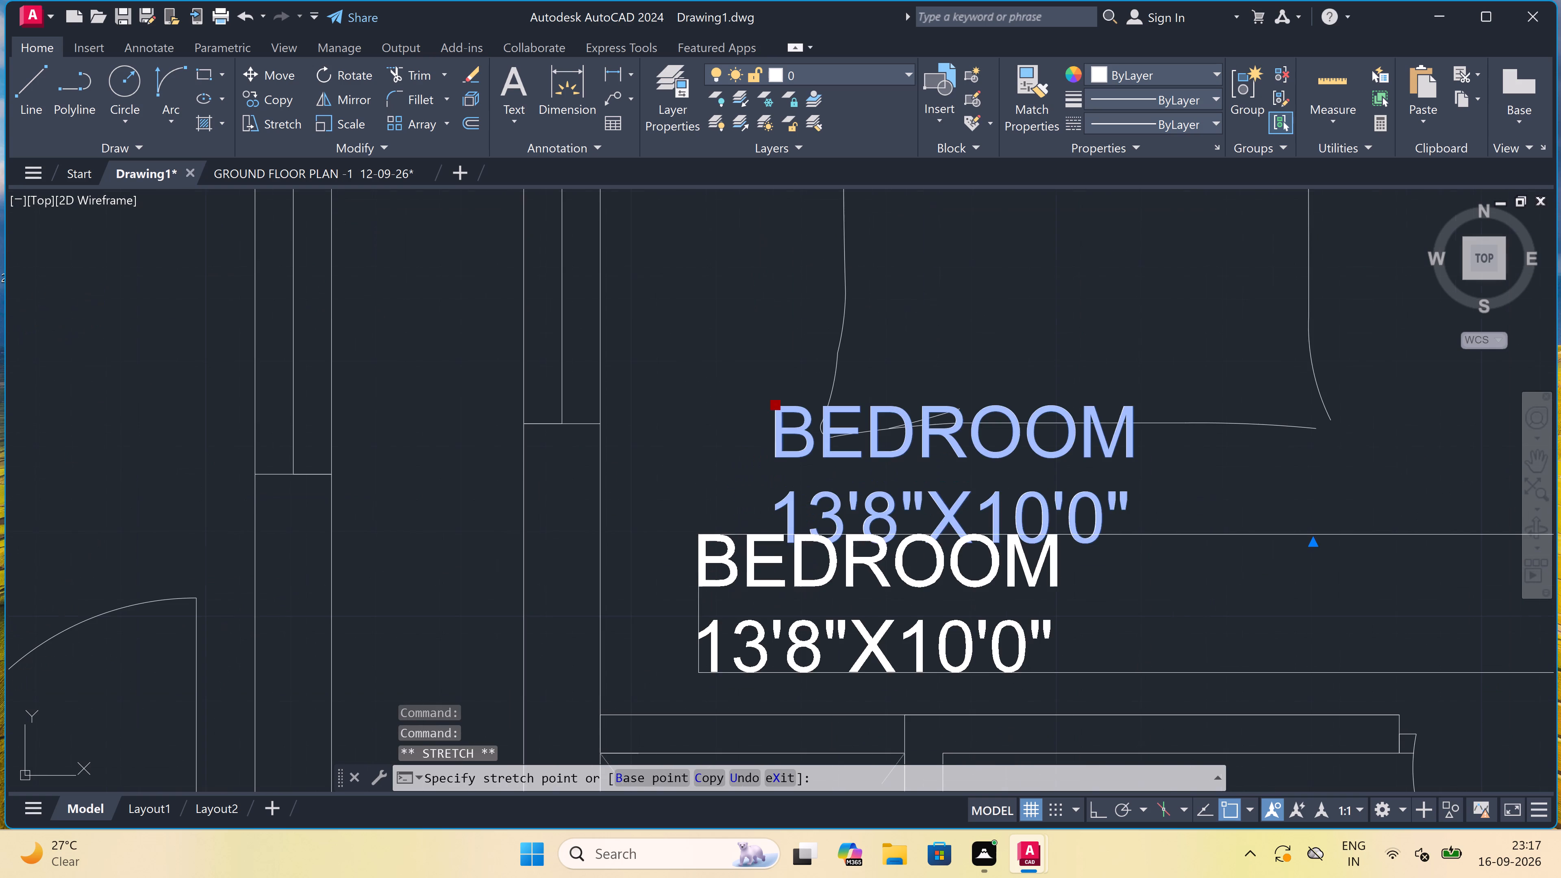
click(695, 531)
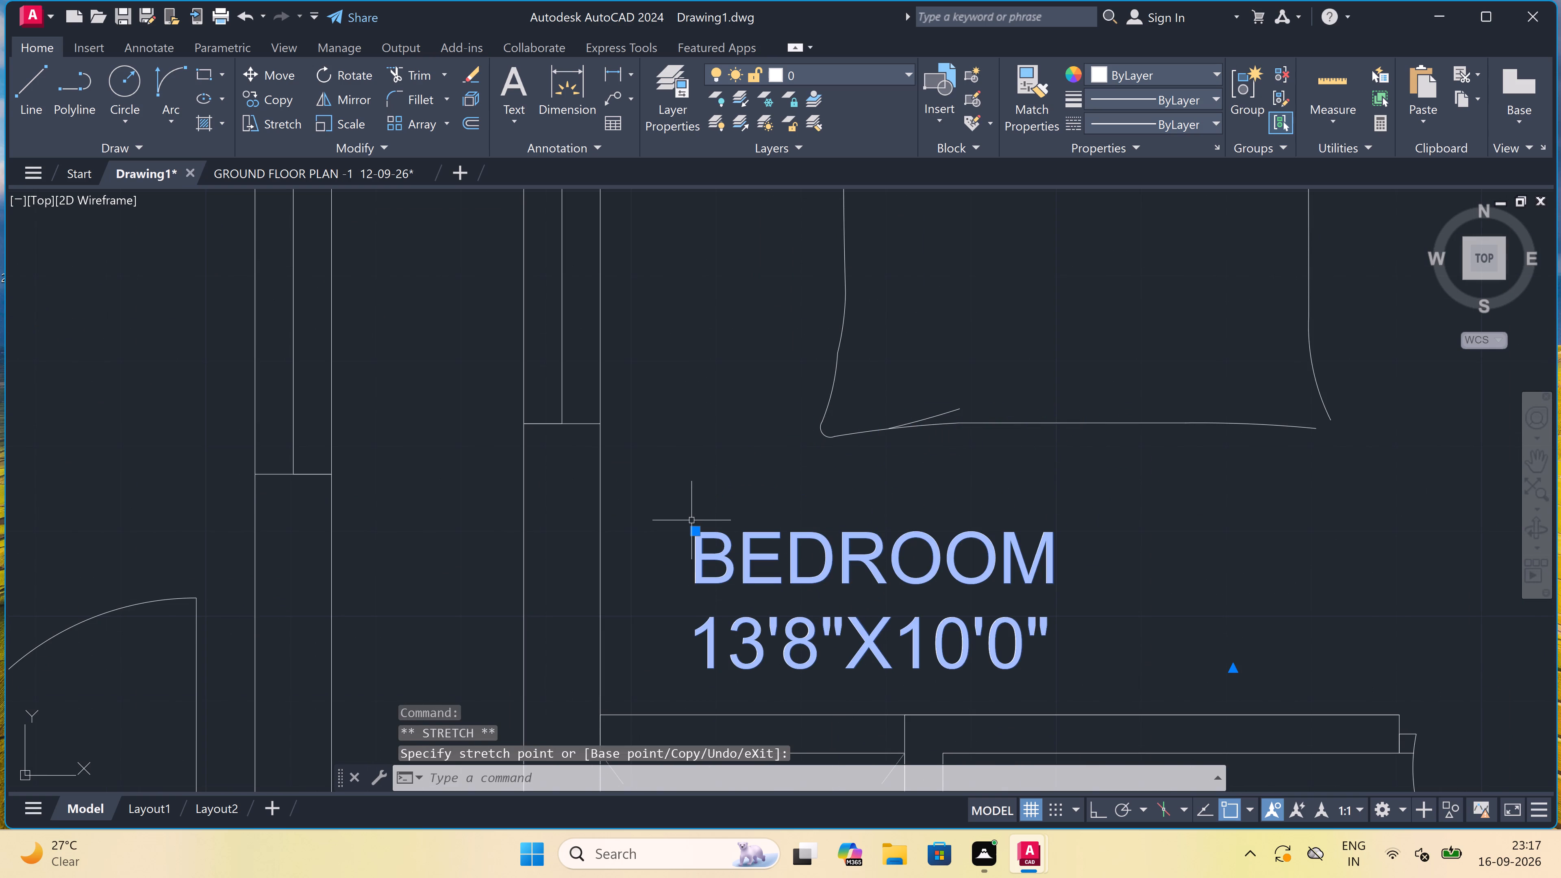
key(Escape)
Move the TOILET 4'0"X7'0" label down inside the first ground floor plan's toilet, leaving its upper part free.
scroll(691, 520, down, 5)
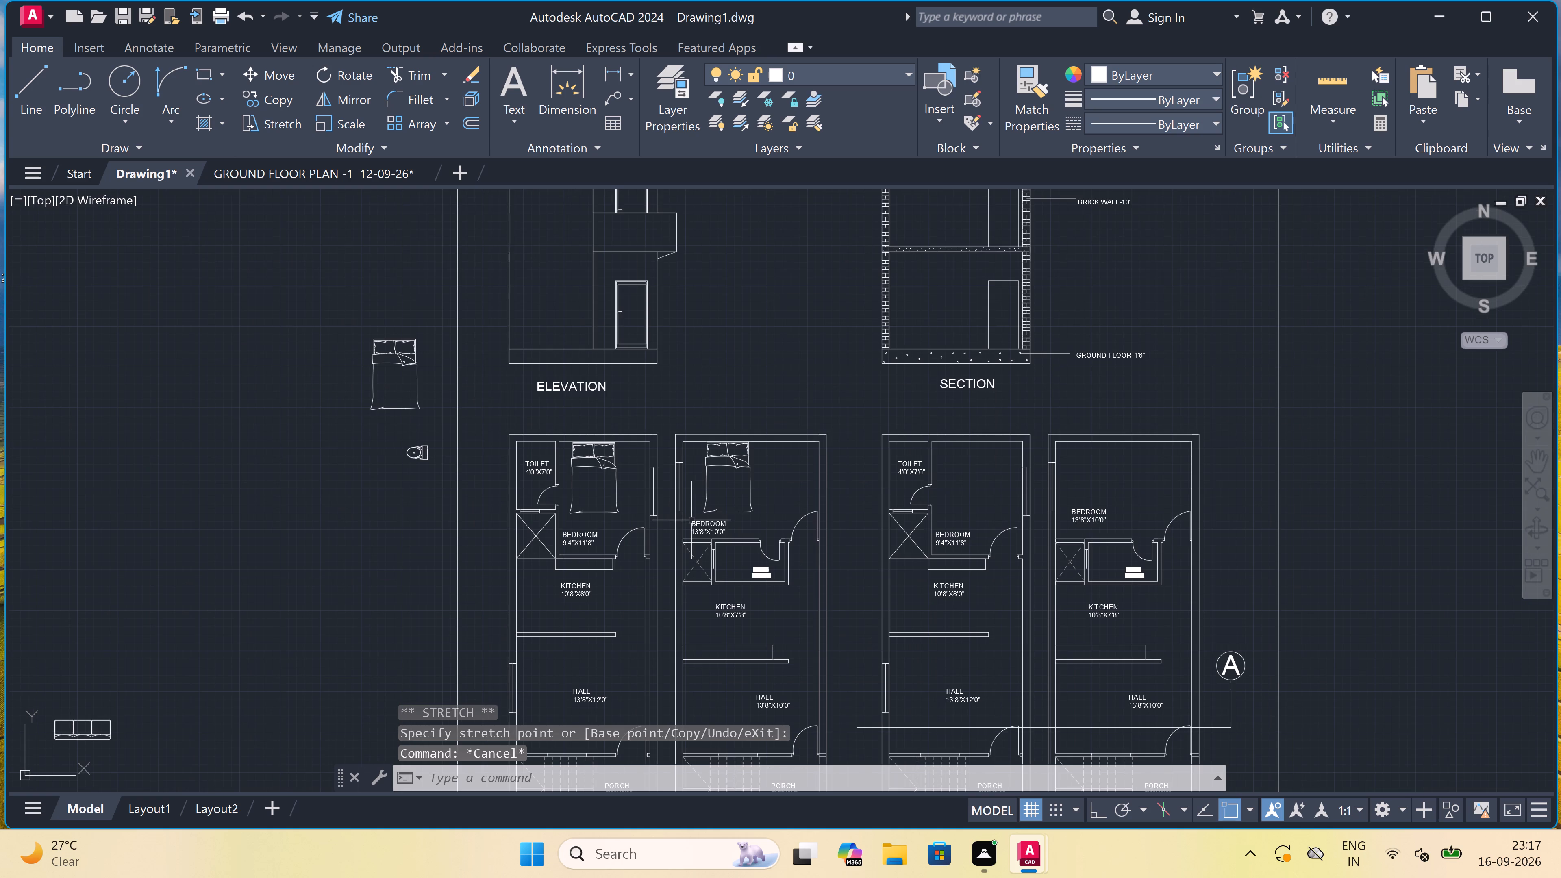
scroll(691, 520, down, 1)
scroll(691, 522, up, 1)
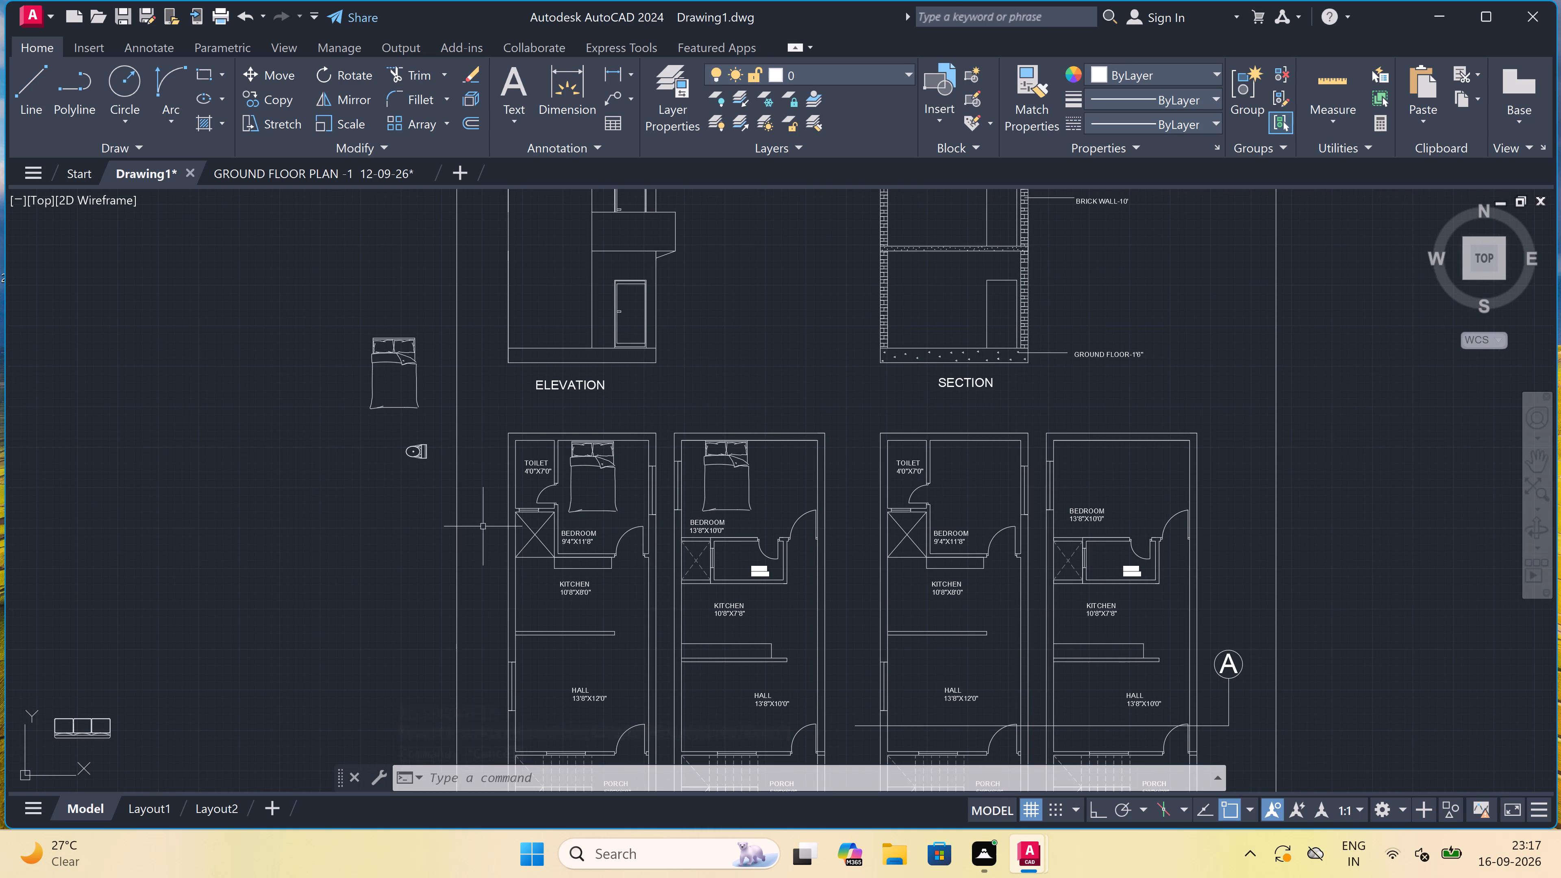
scroll(475, 466, up, 2)
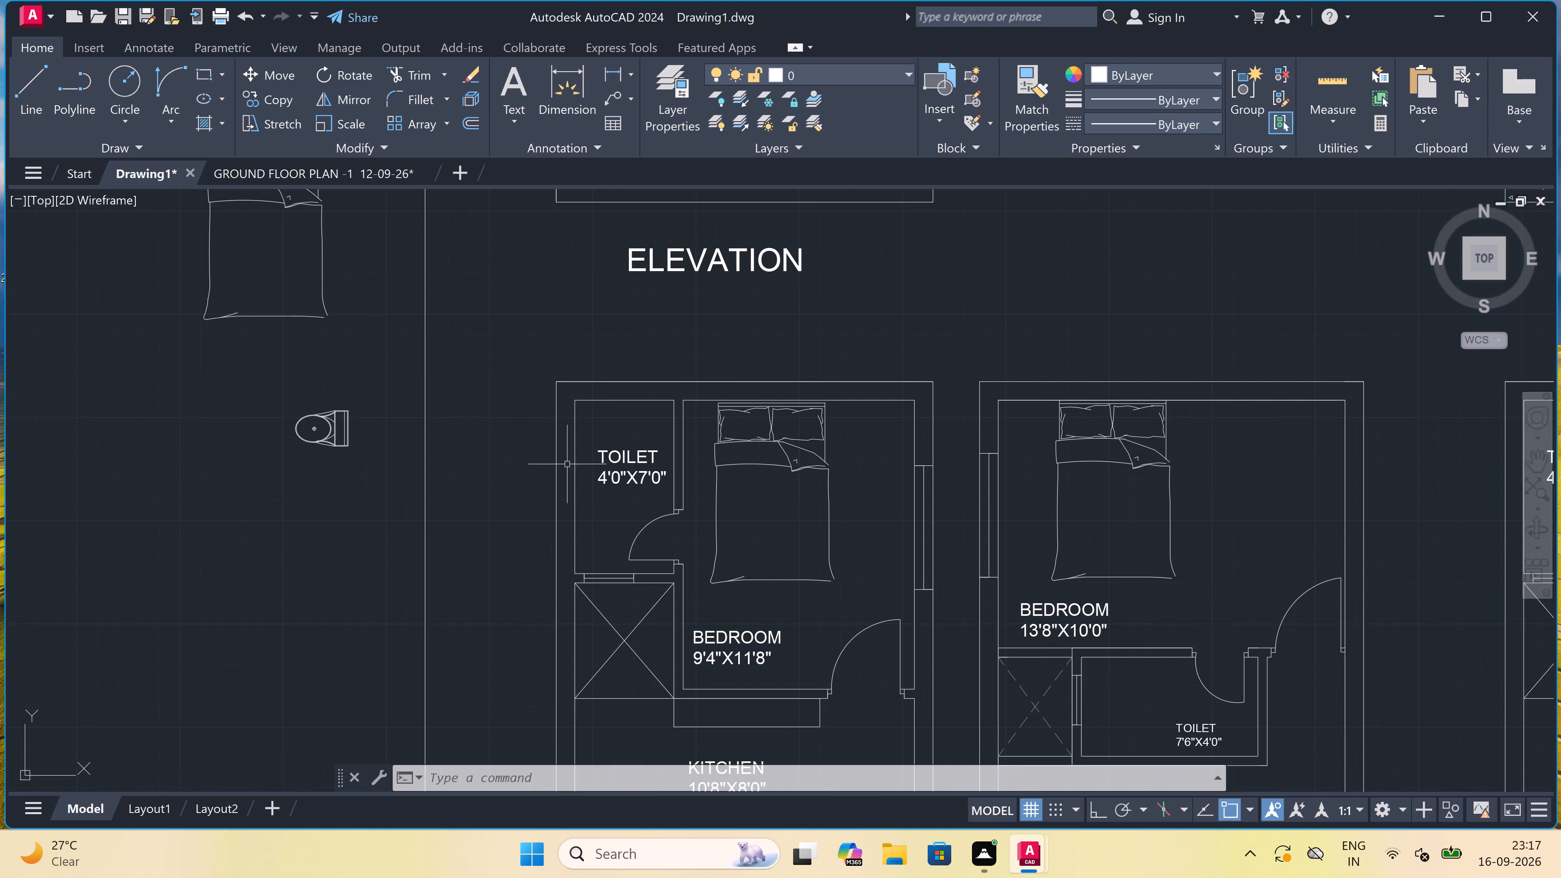
scroll(606, 465, up, 2)
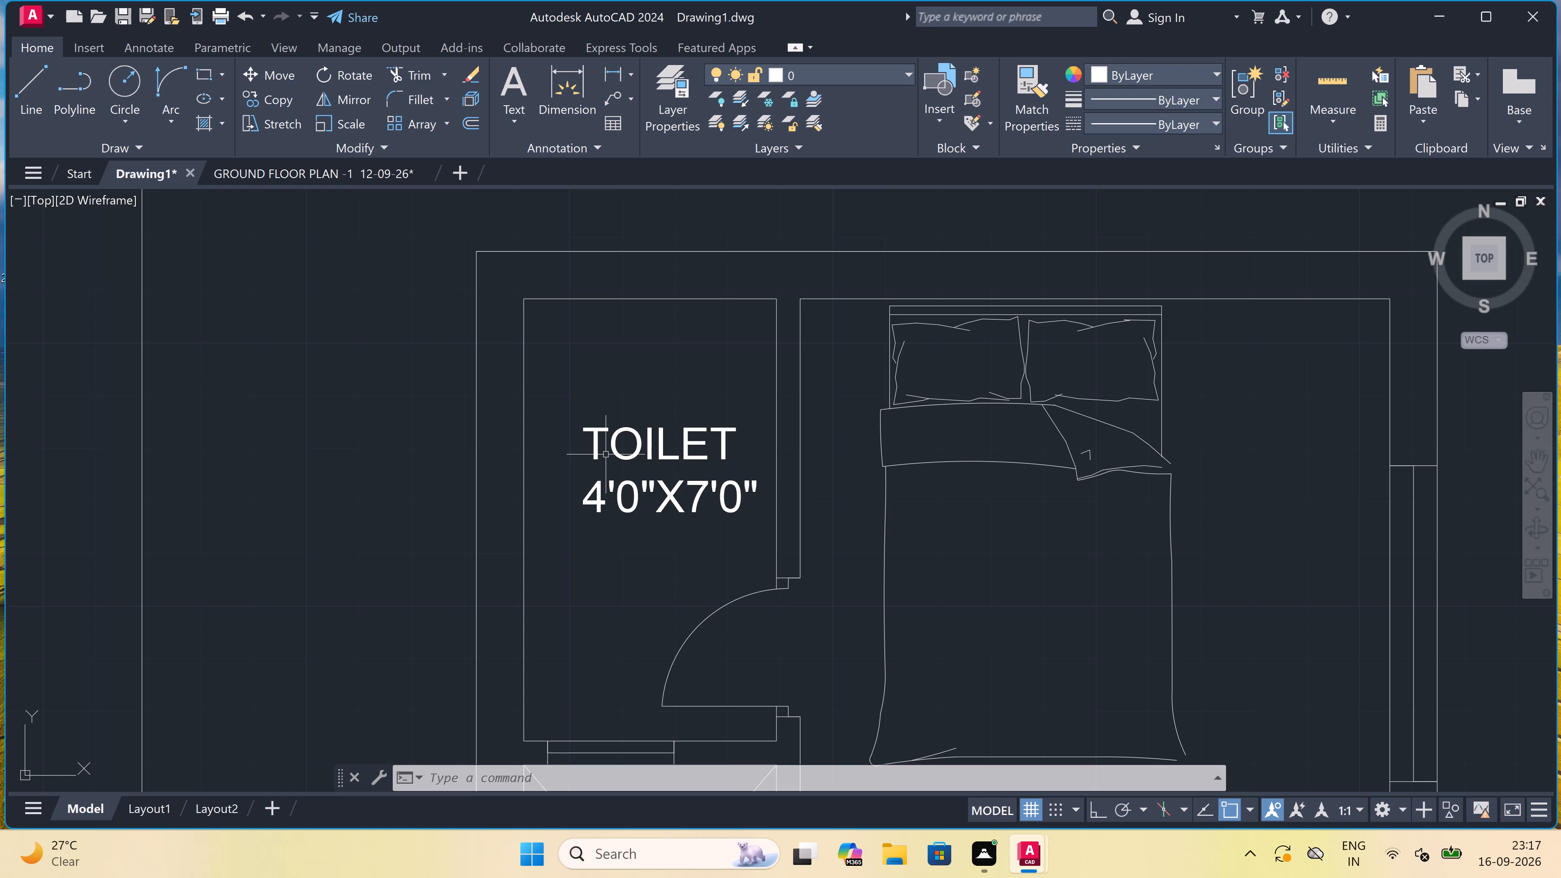
click(604, 448)
click(583, 435)
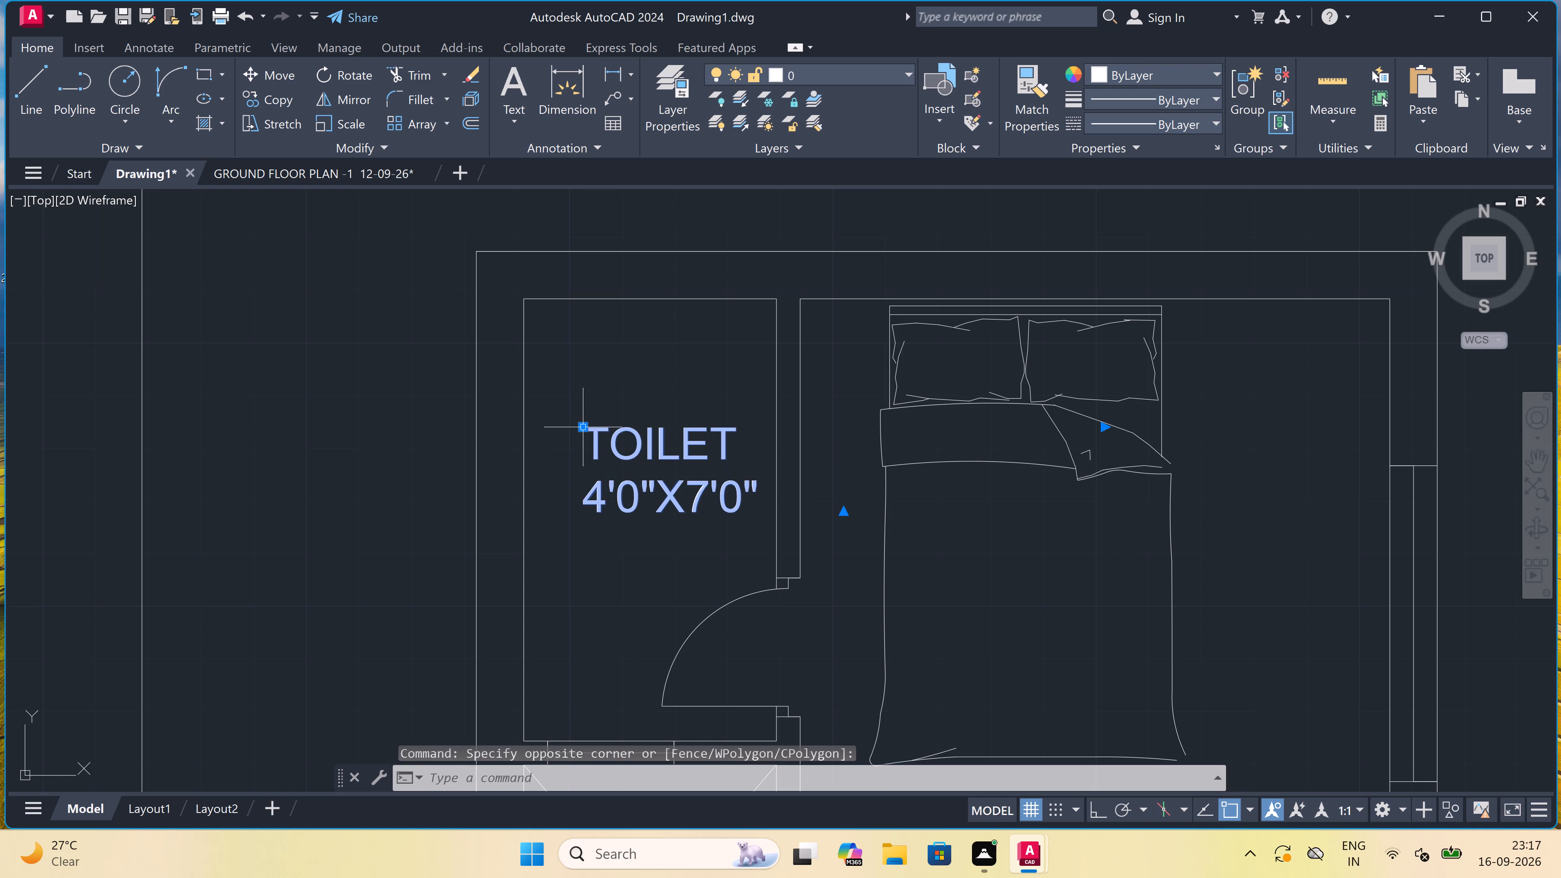
click(581, 427)
scroll(577, 478, down, 3)
scroll(571, 511, up, 3)
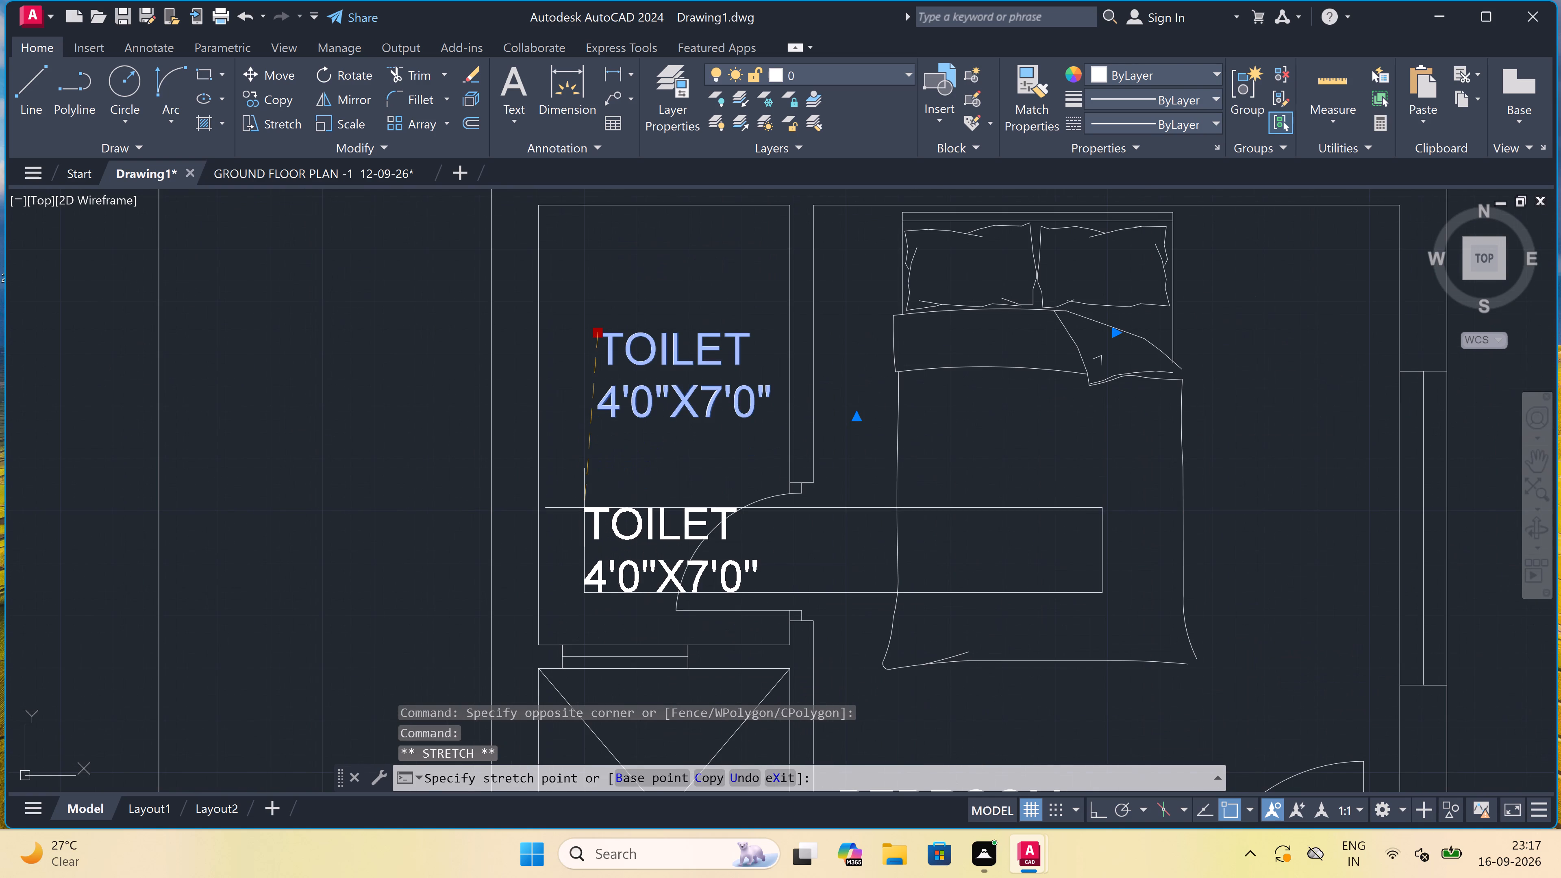
click(582, 511)
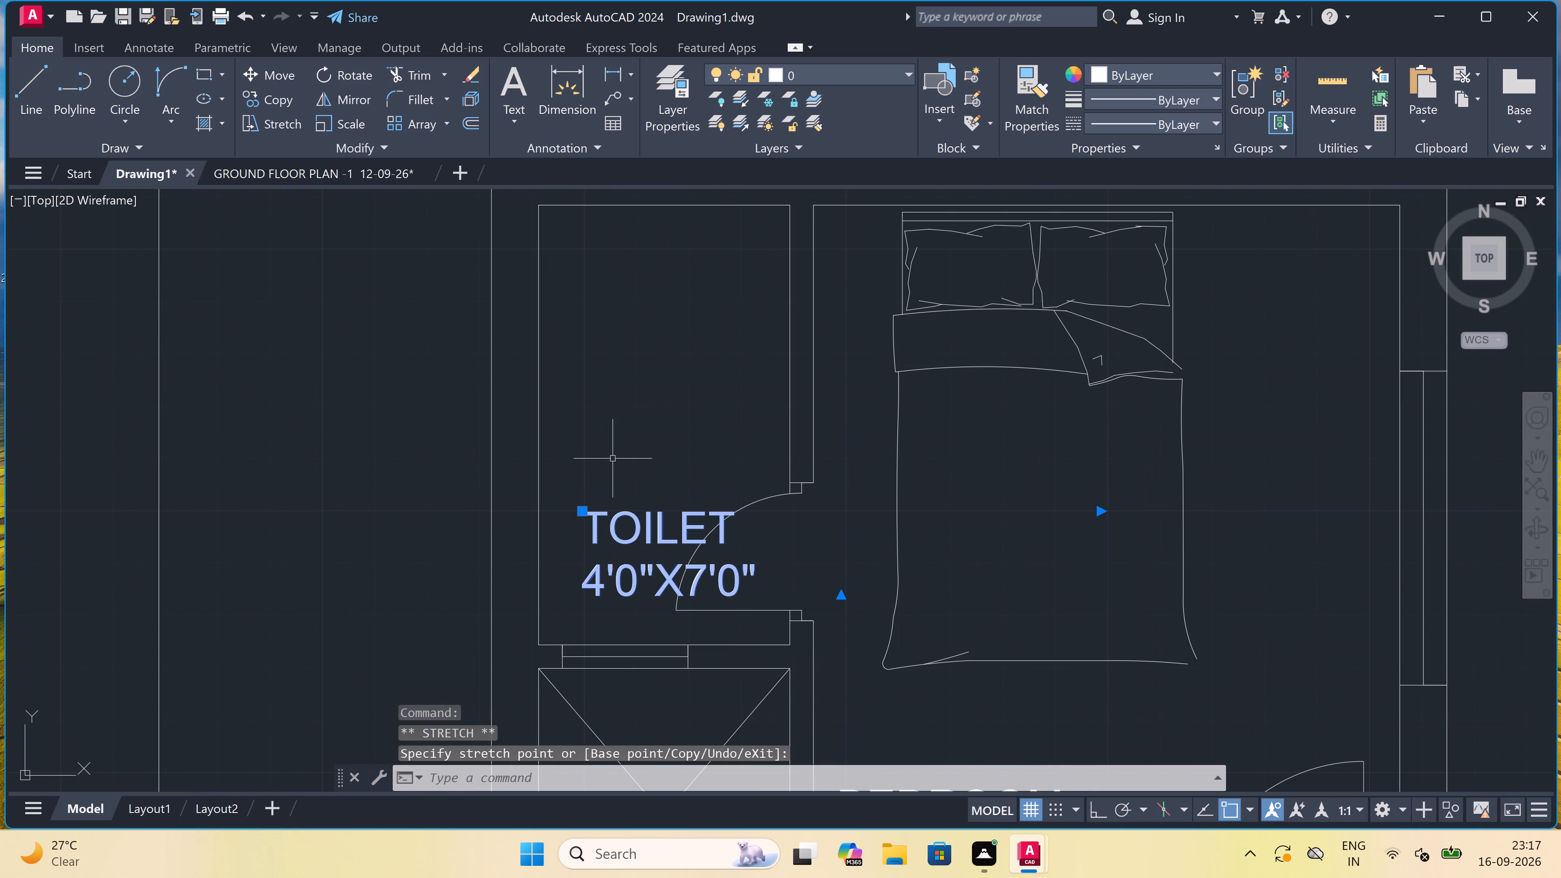
key(Escape)
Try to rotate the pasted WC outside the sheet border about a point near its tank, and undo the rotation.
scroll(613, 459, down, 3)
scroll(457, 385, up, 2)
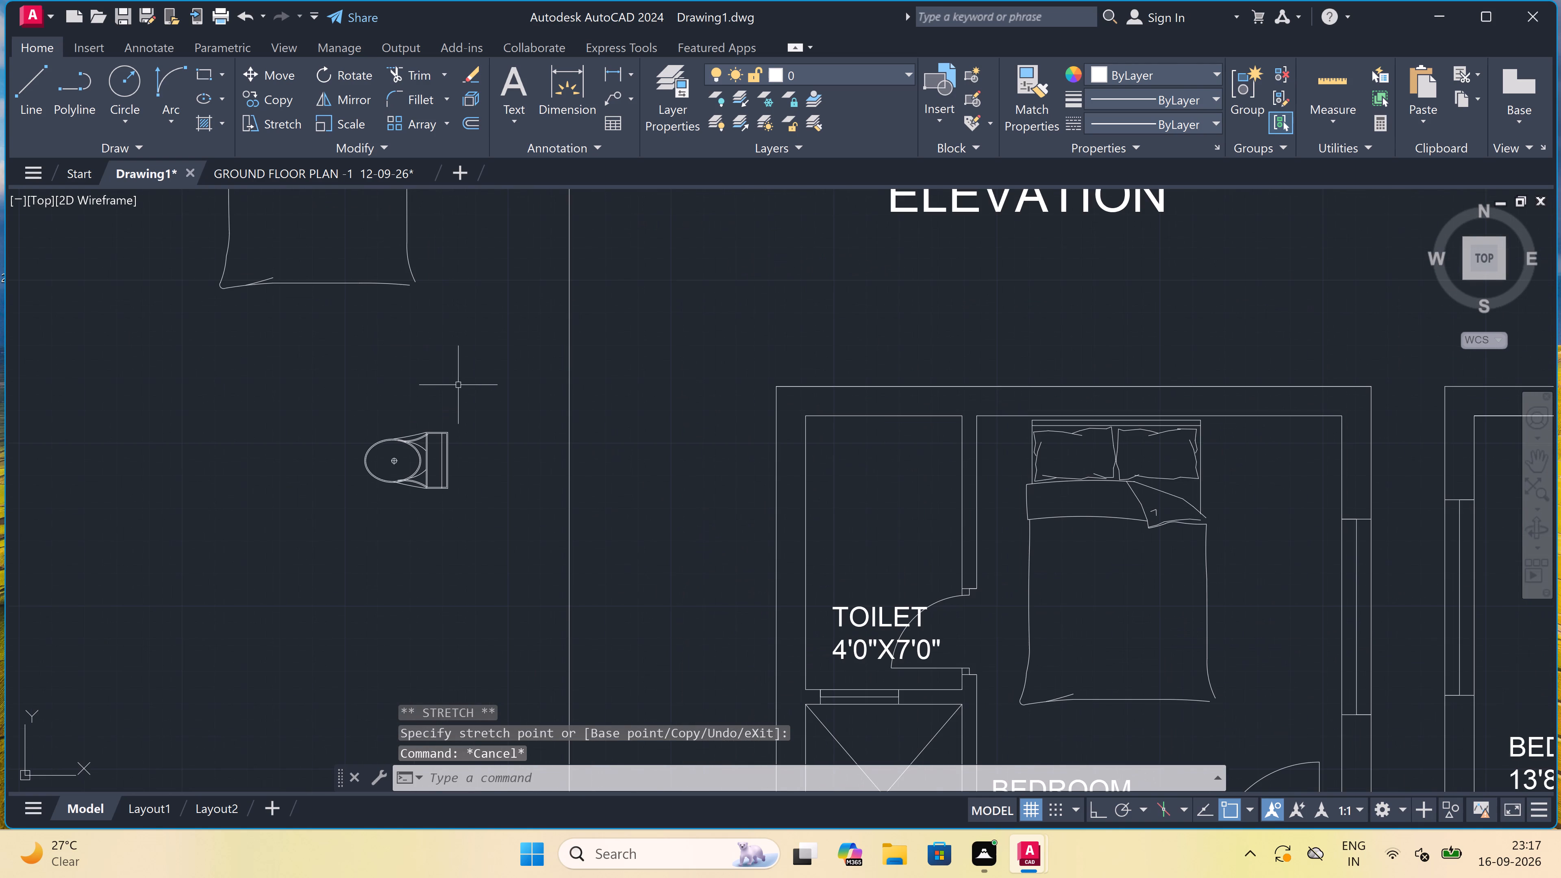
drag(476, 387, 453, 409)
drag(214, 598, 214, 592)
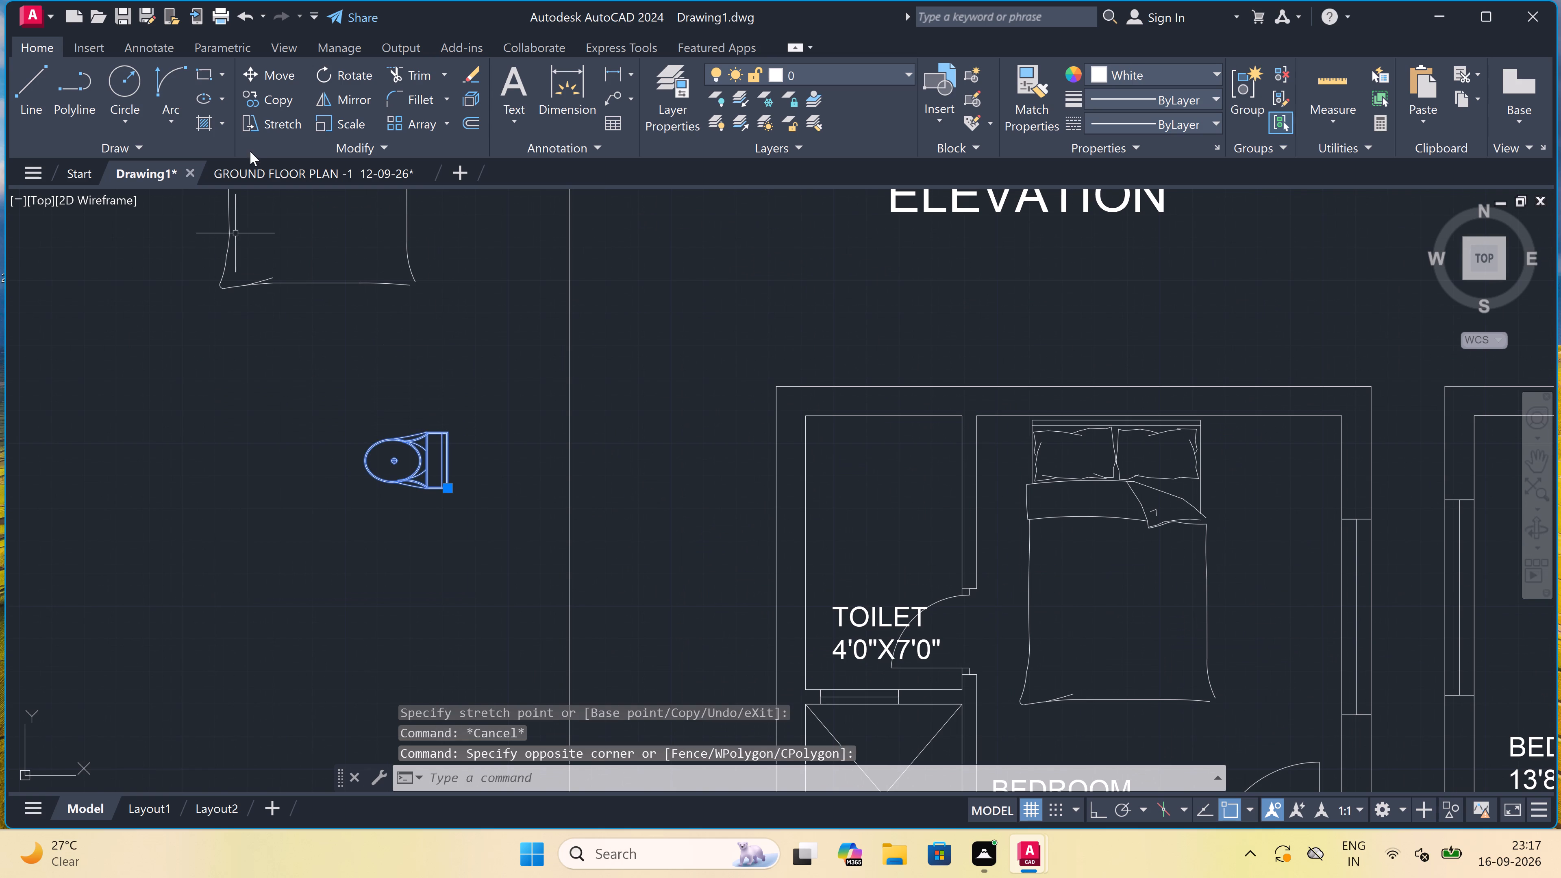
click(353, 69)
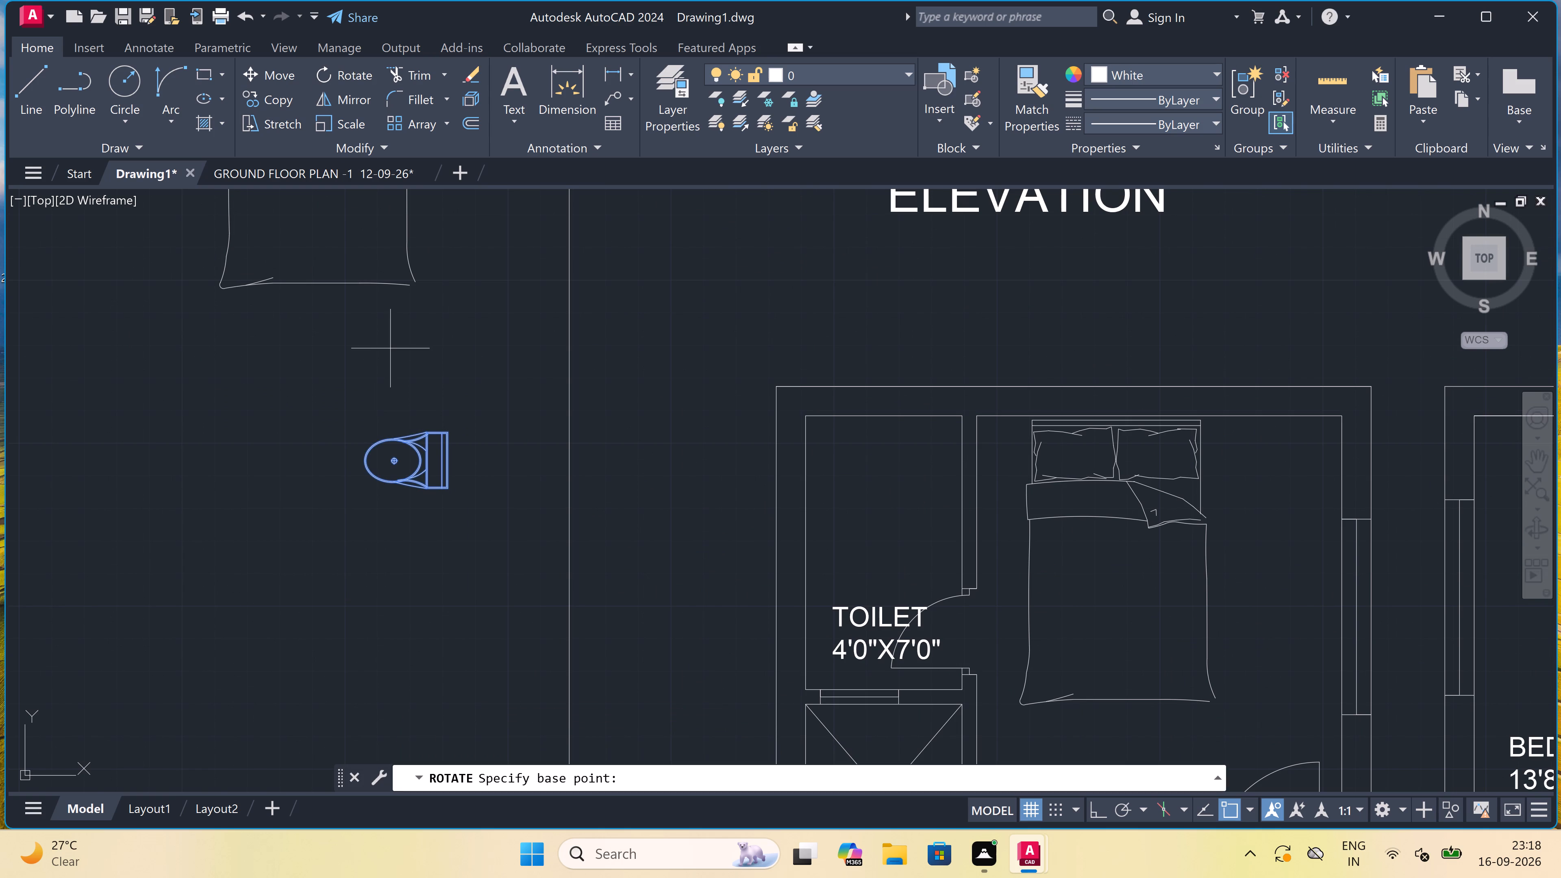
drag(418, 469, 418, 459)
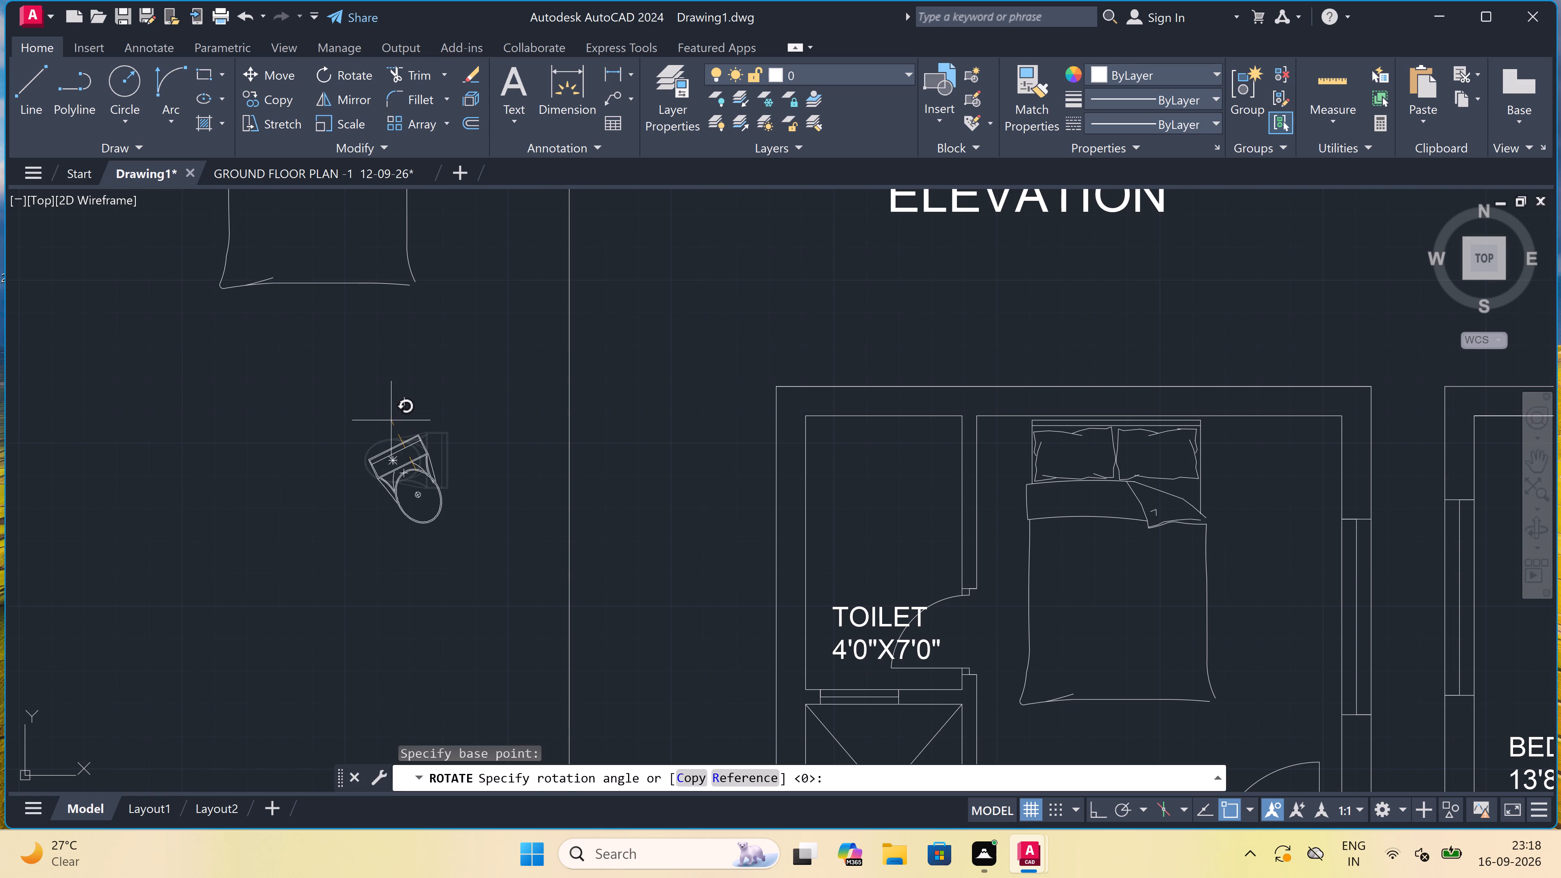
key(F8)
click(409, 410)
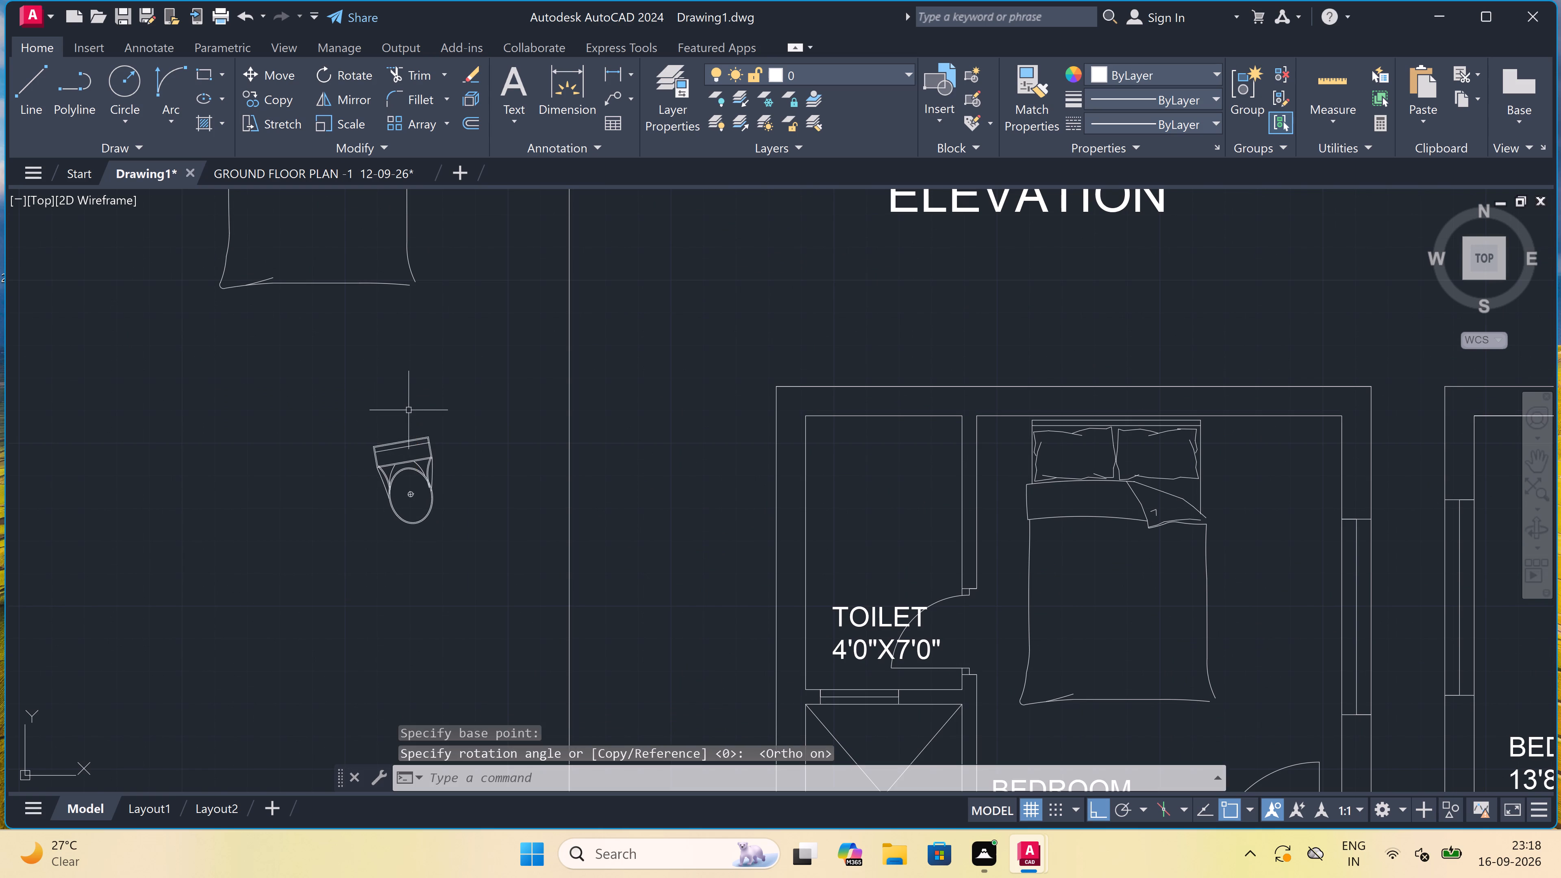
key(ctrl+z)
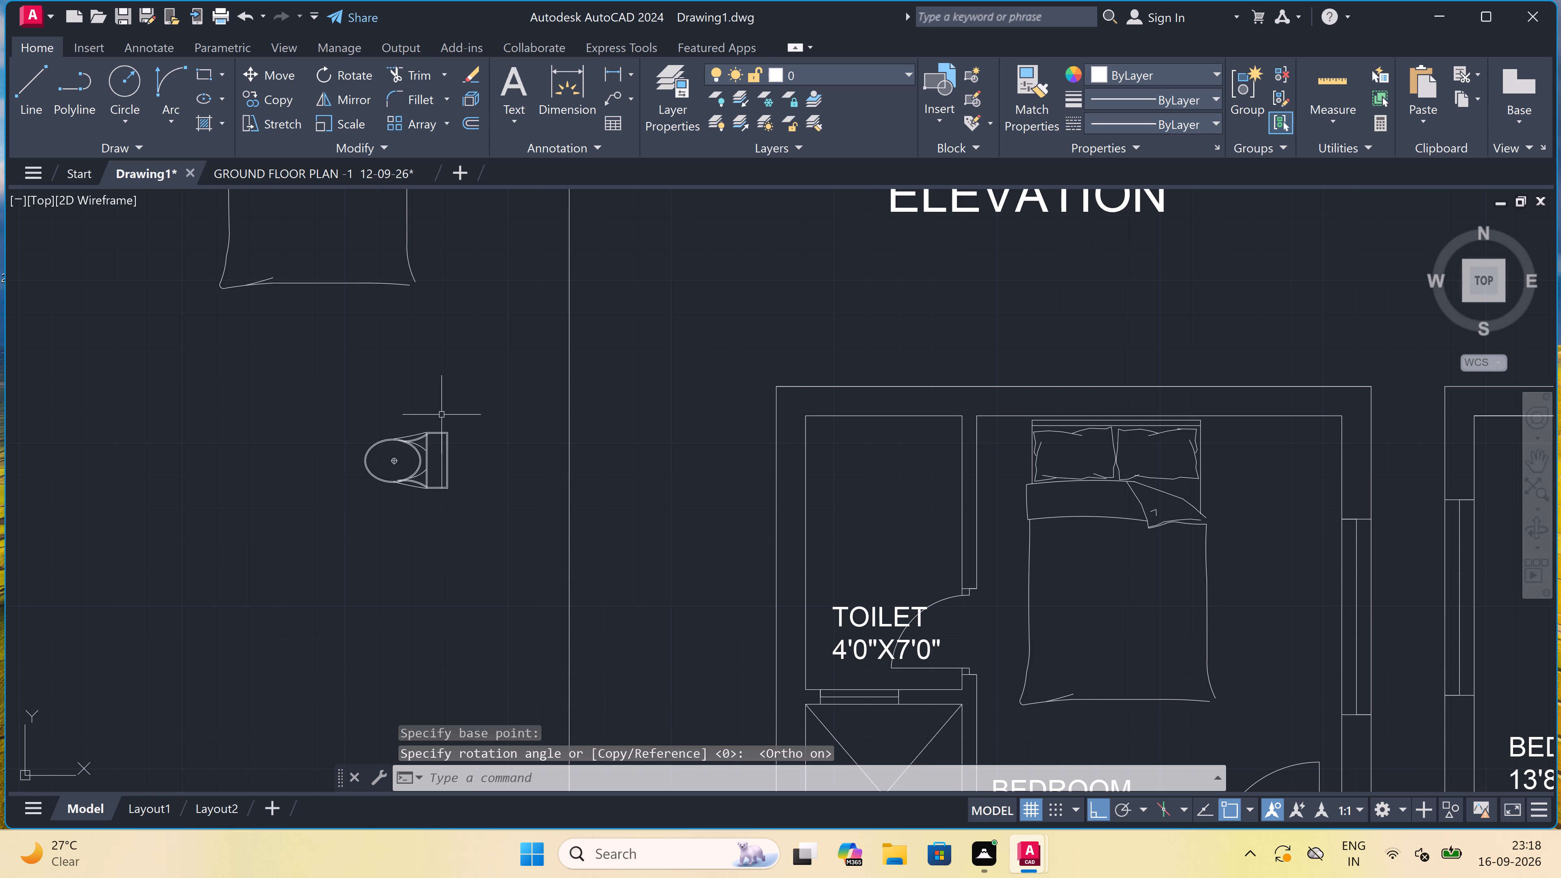
Rotate the pasted WC 90° counterclockwise about its bowl centre with Ortho on, so its tank faces up.
drag(480, 422, 478, 429)
click(300, 548)
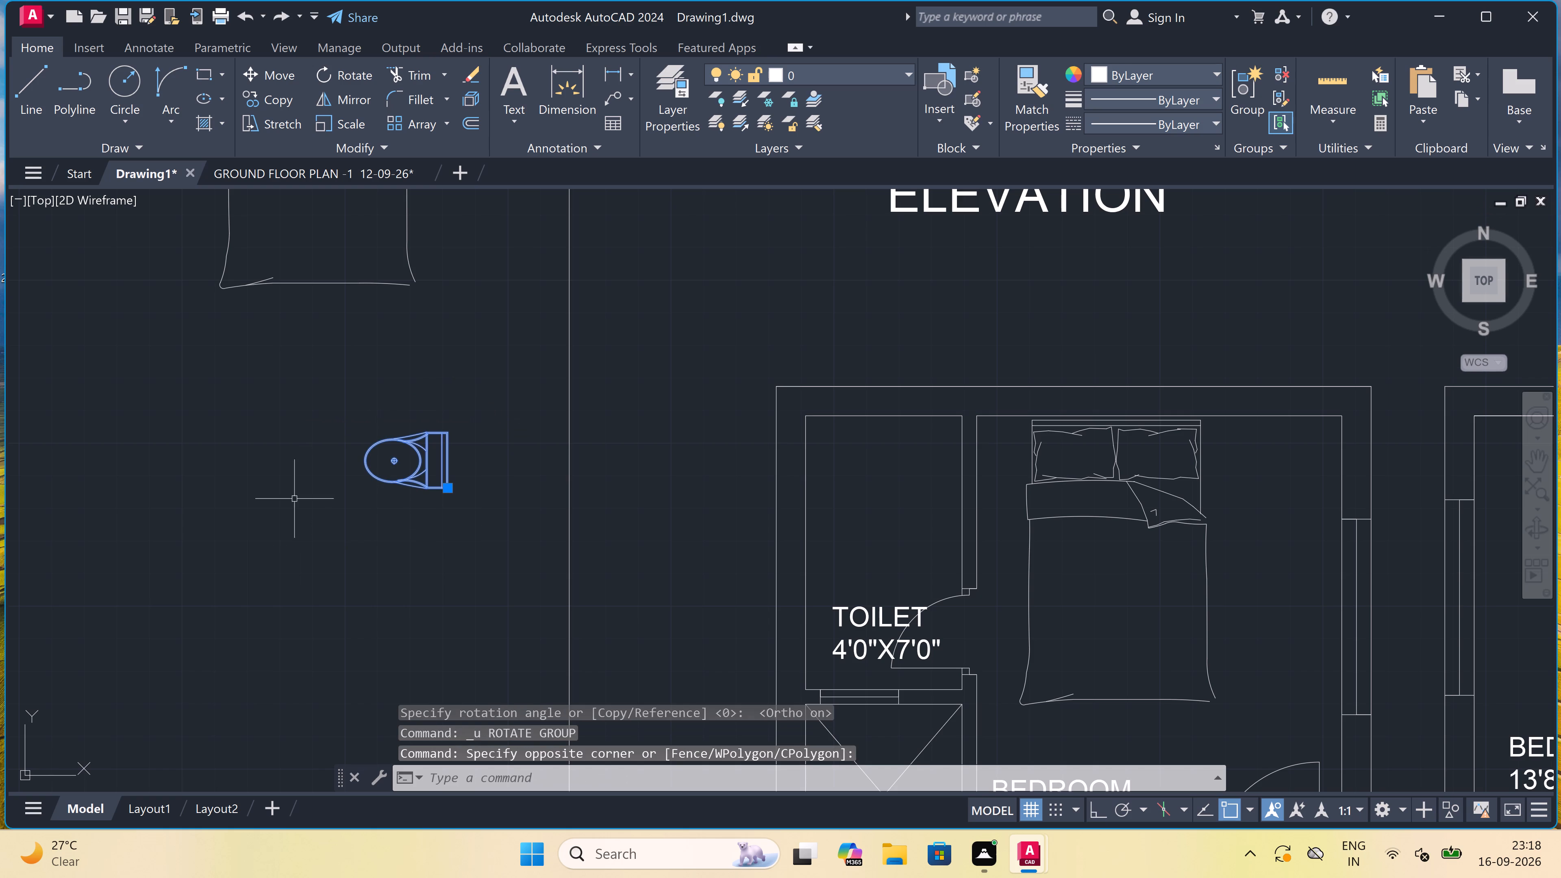
click(337, 73)
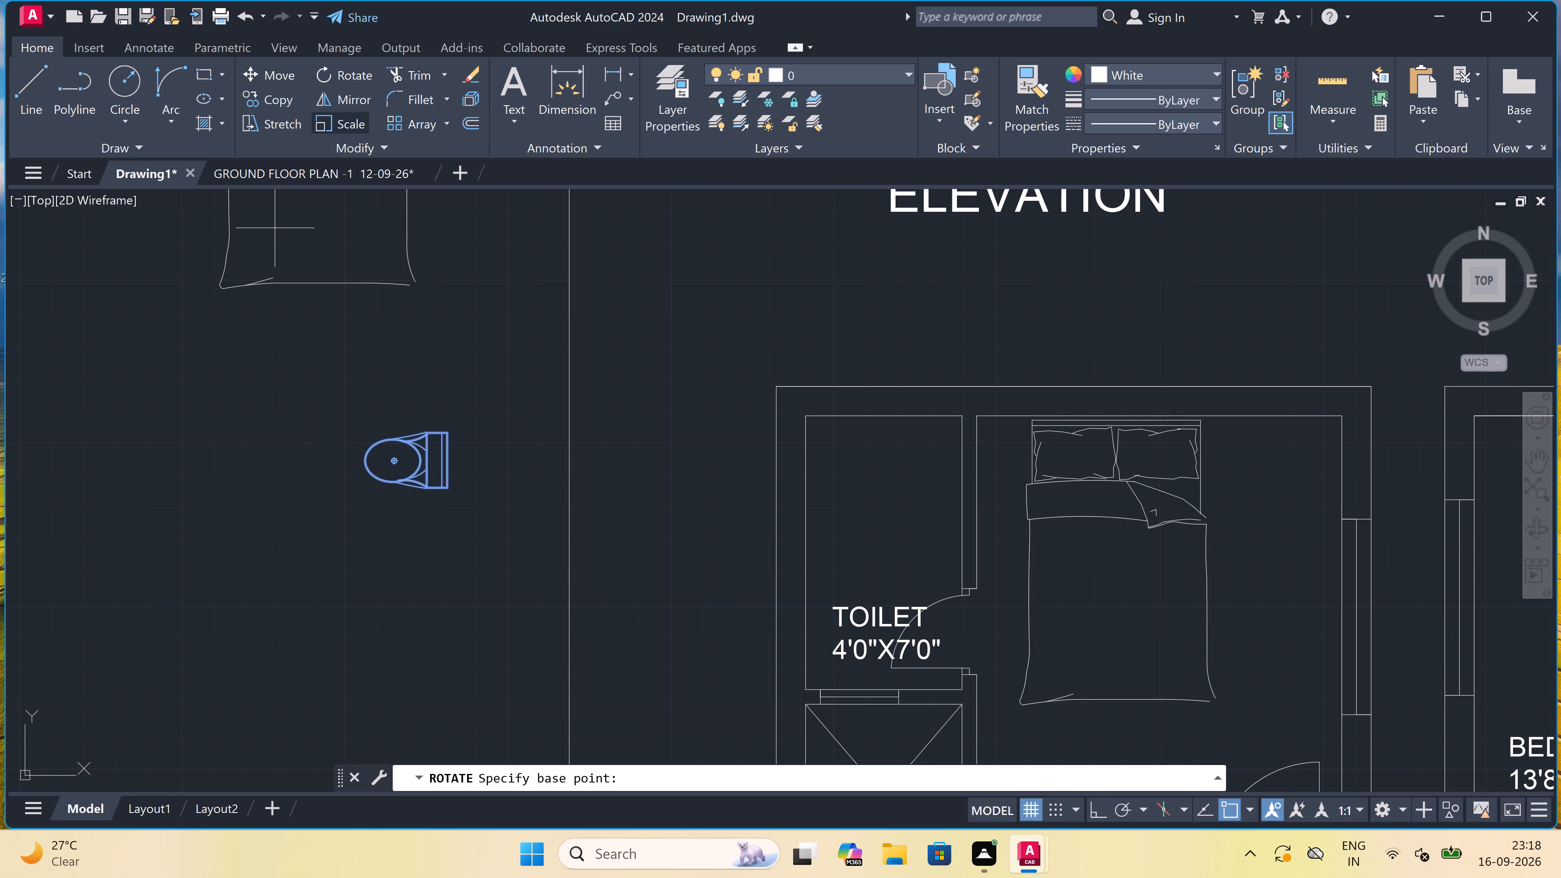
click(395, 463)
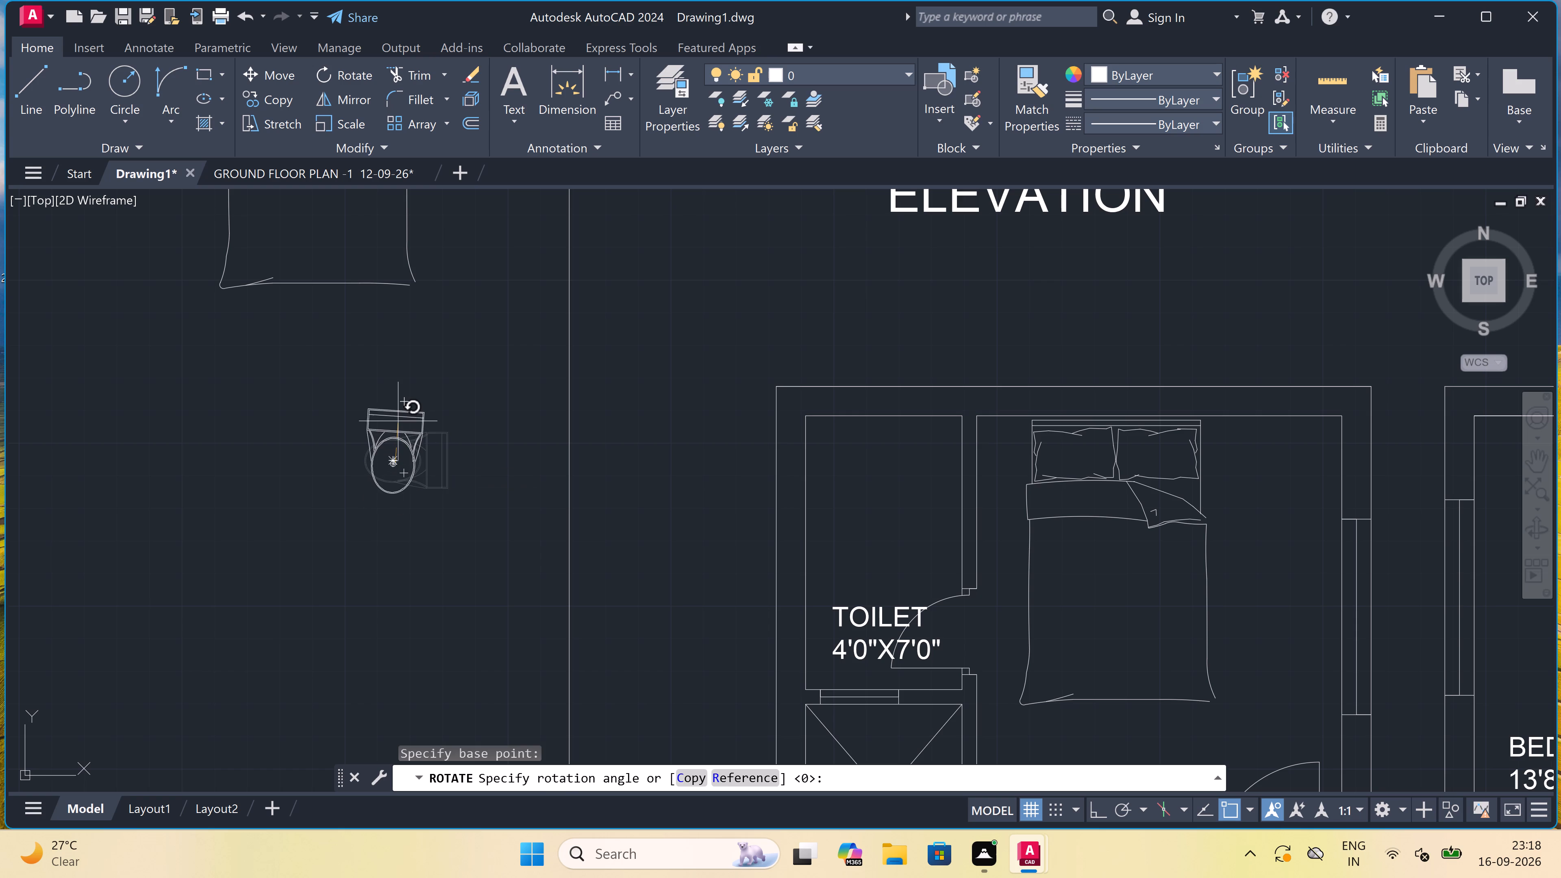
key(F8)
click(396, 387)
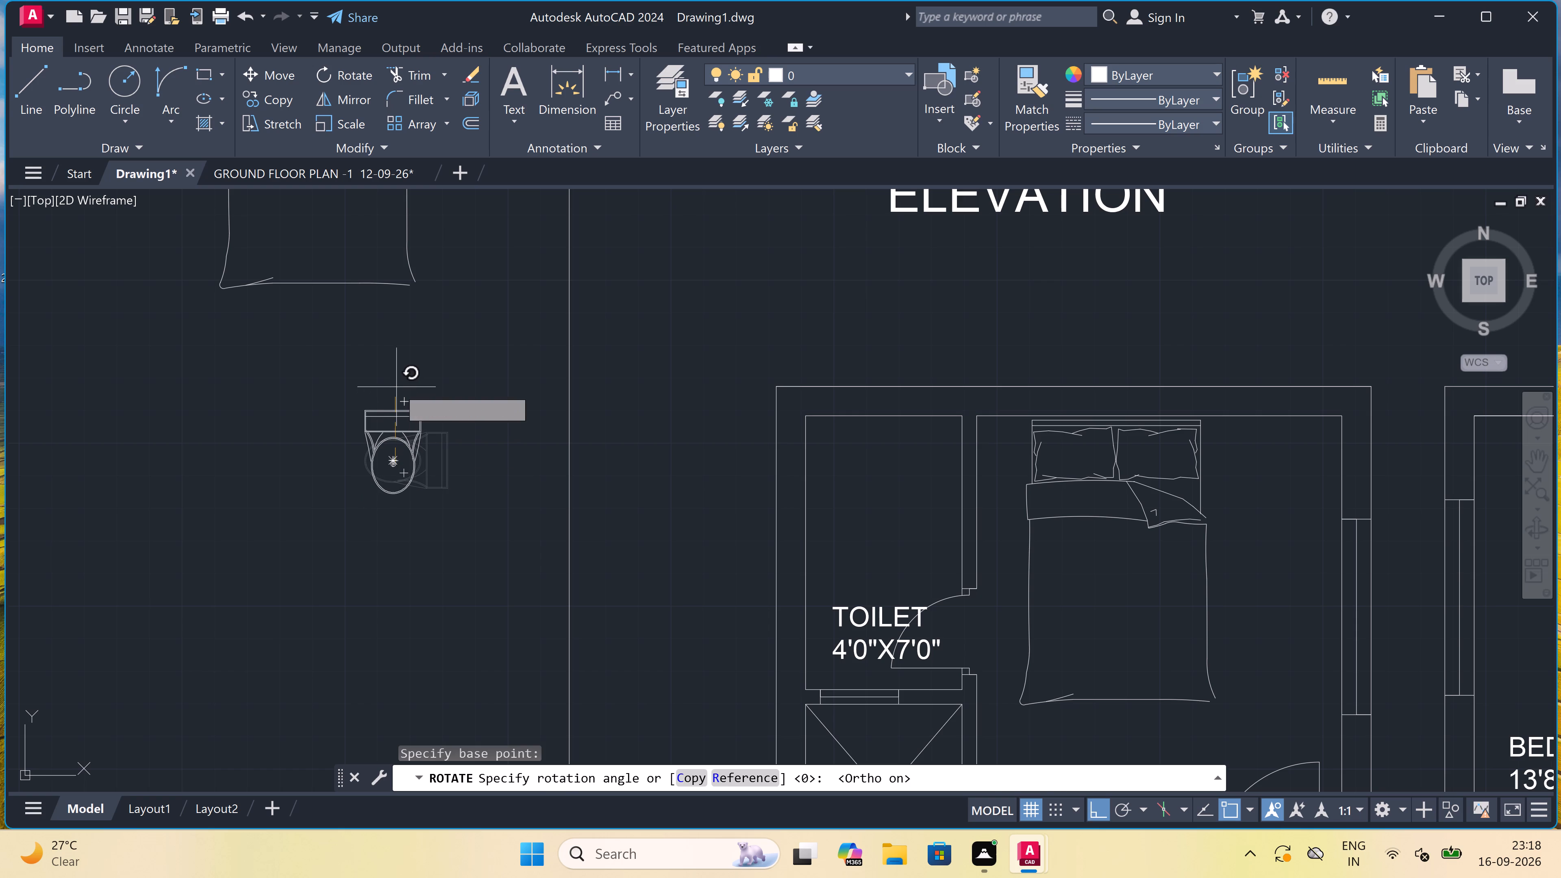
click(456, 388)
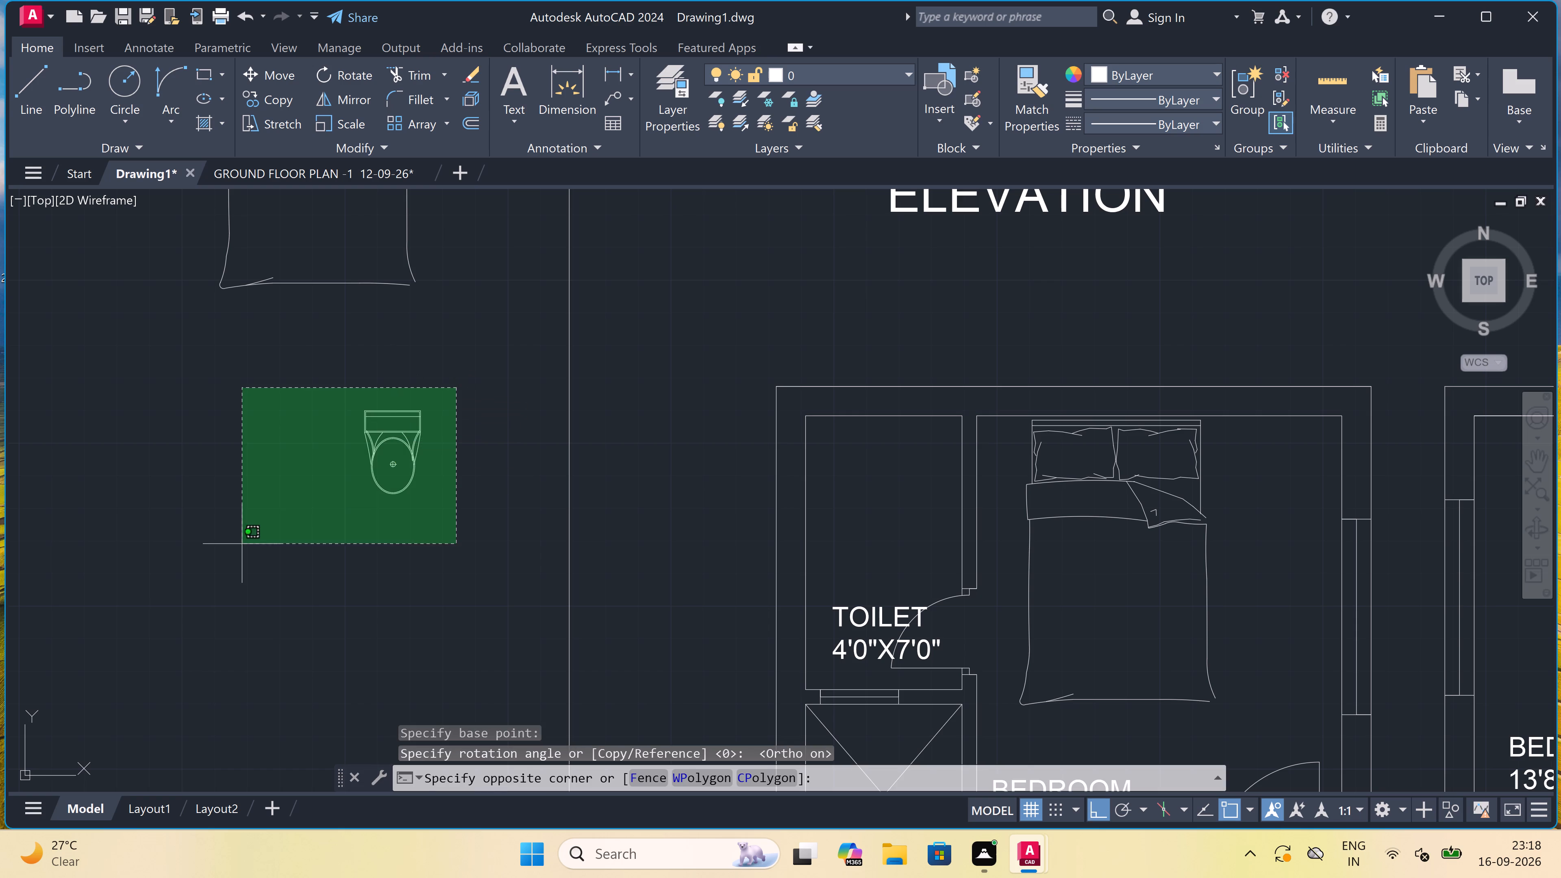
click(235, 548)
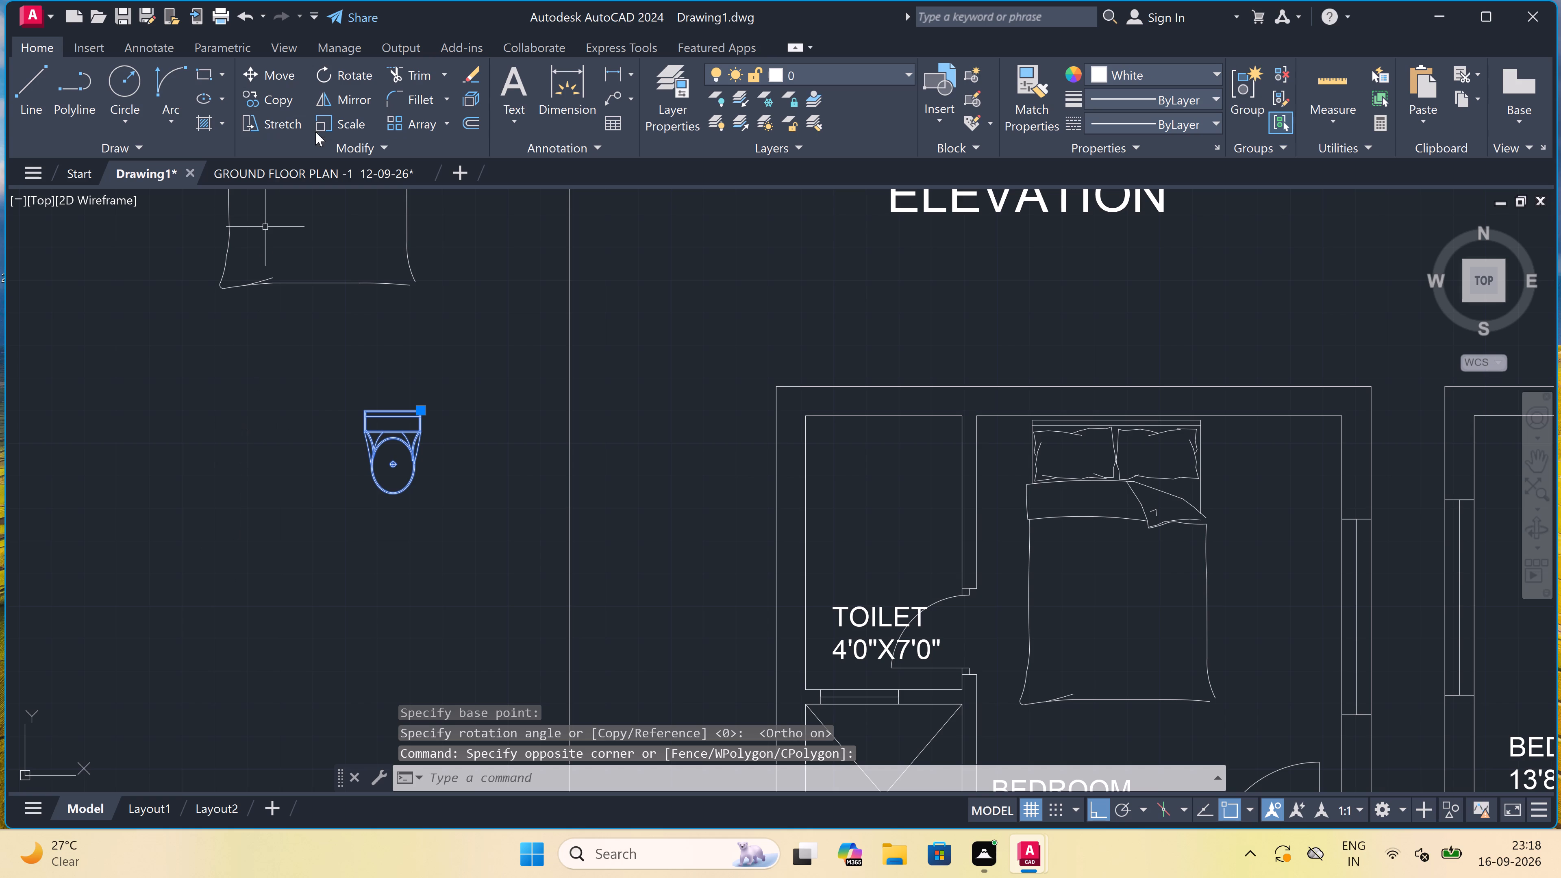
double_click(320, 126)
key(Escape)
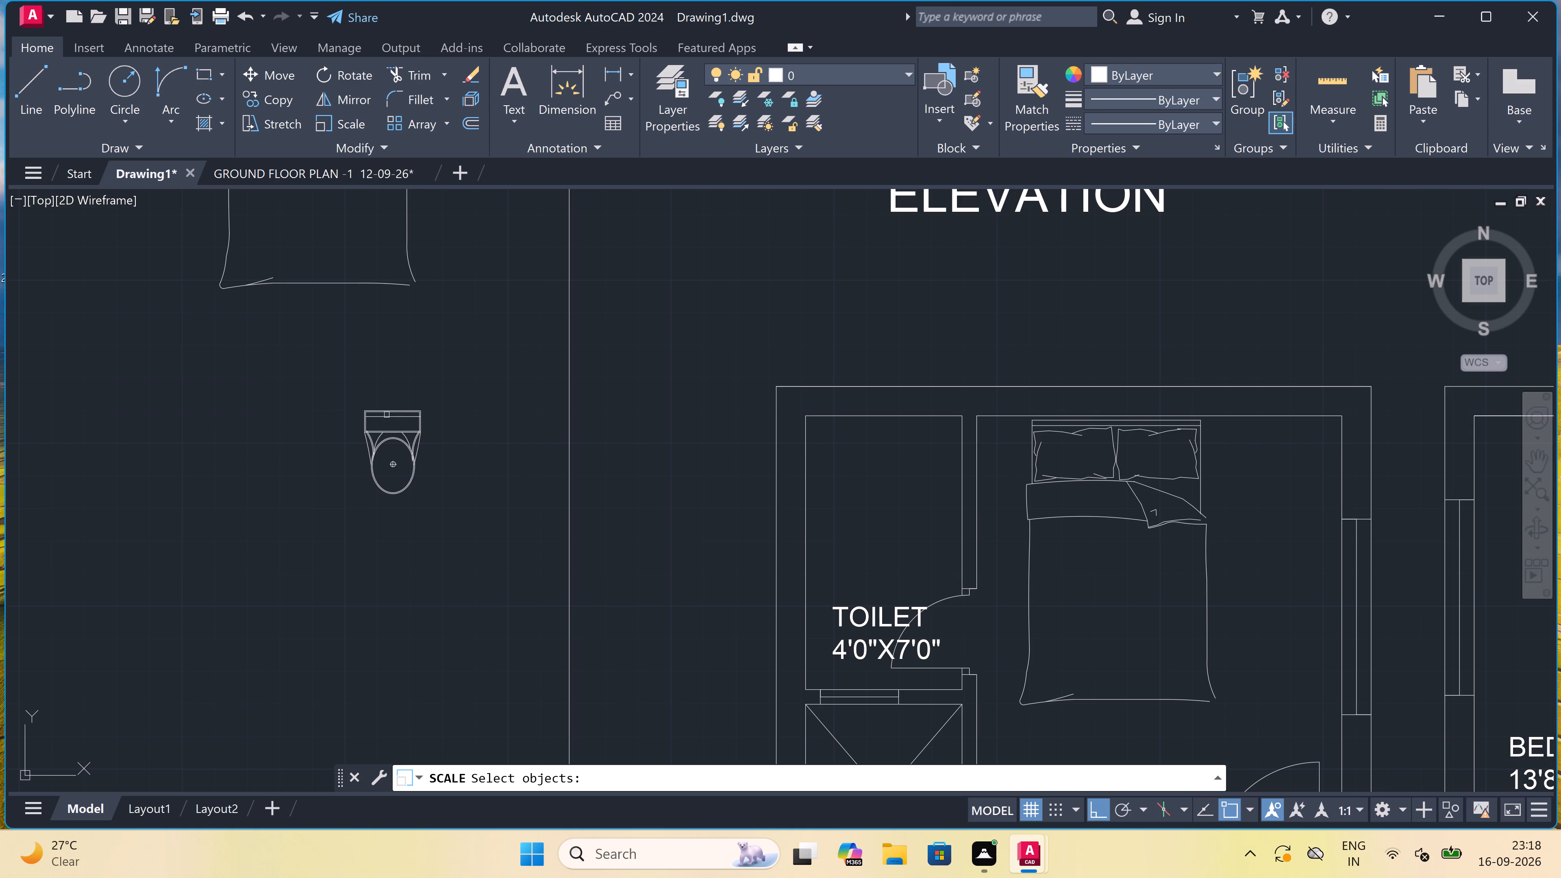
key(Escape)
Scale up the rotated WC from a base point at the tank's lower edge, picking a distance of about 1'-6" upward.
drag(458, 386, 443, 400)
drag(233, 540, 233, 536)
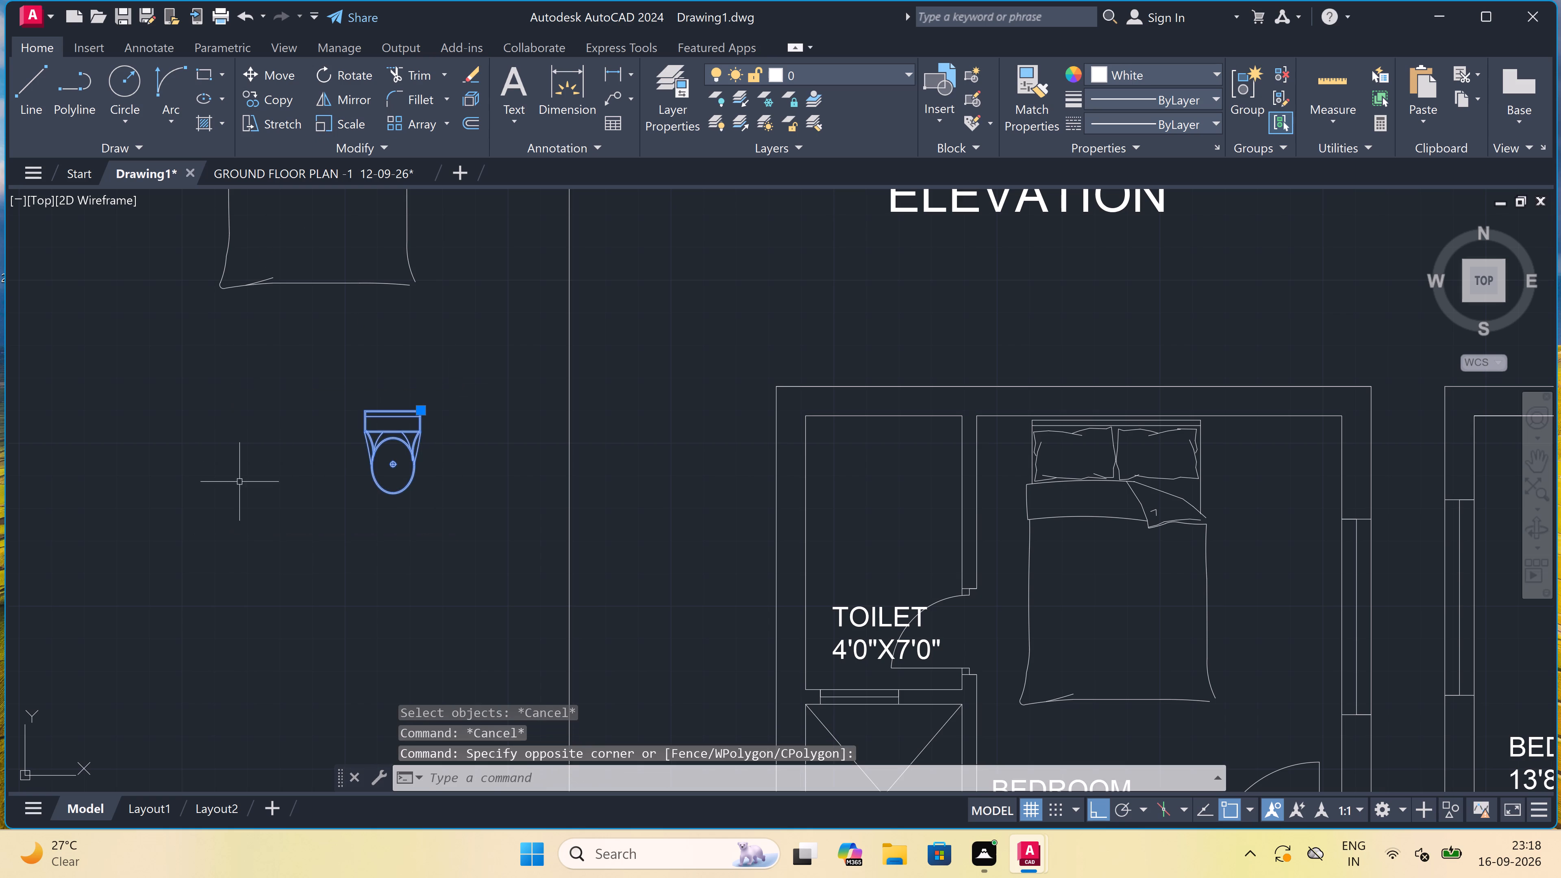
click(337, 123)
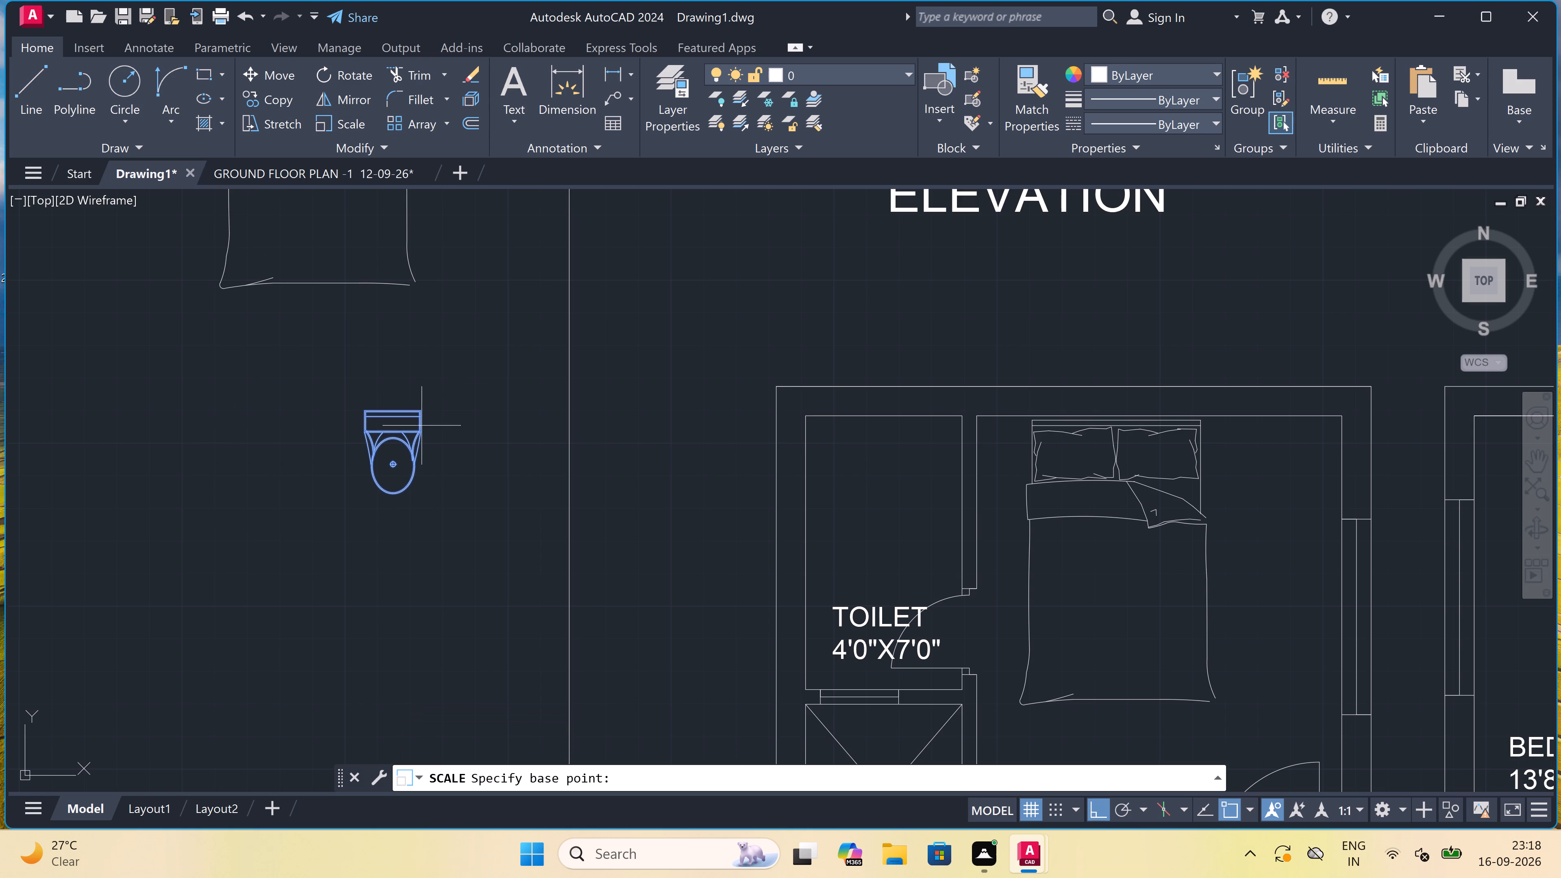
click(402, 436)
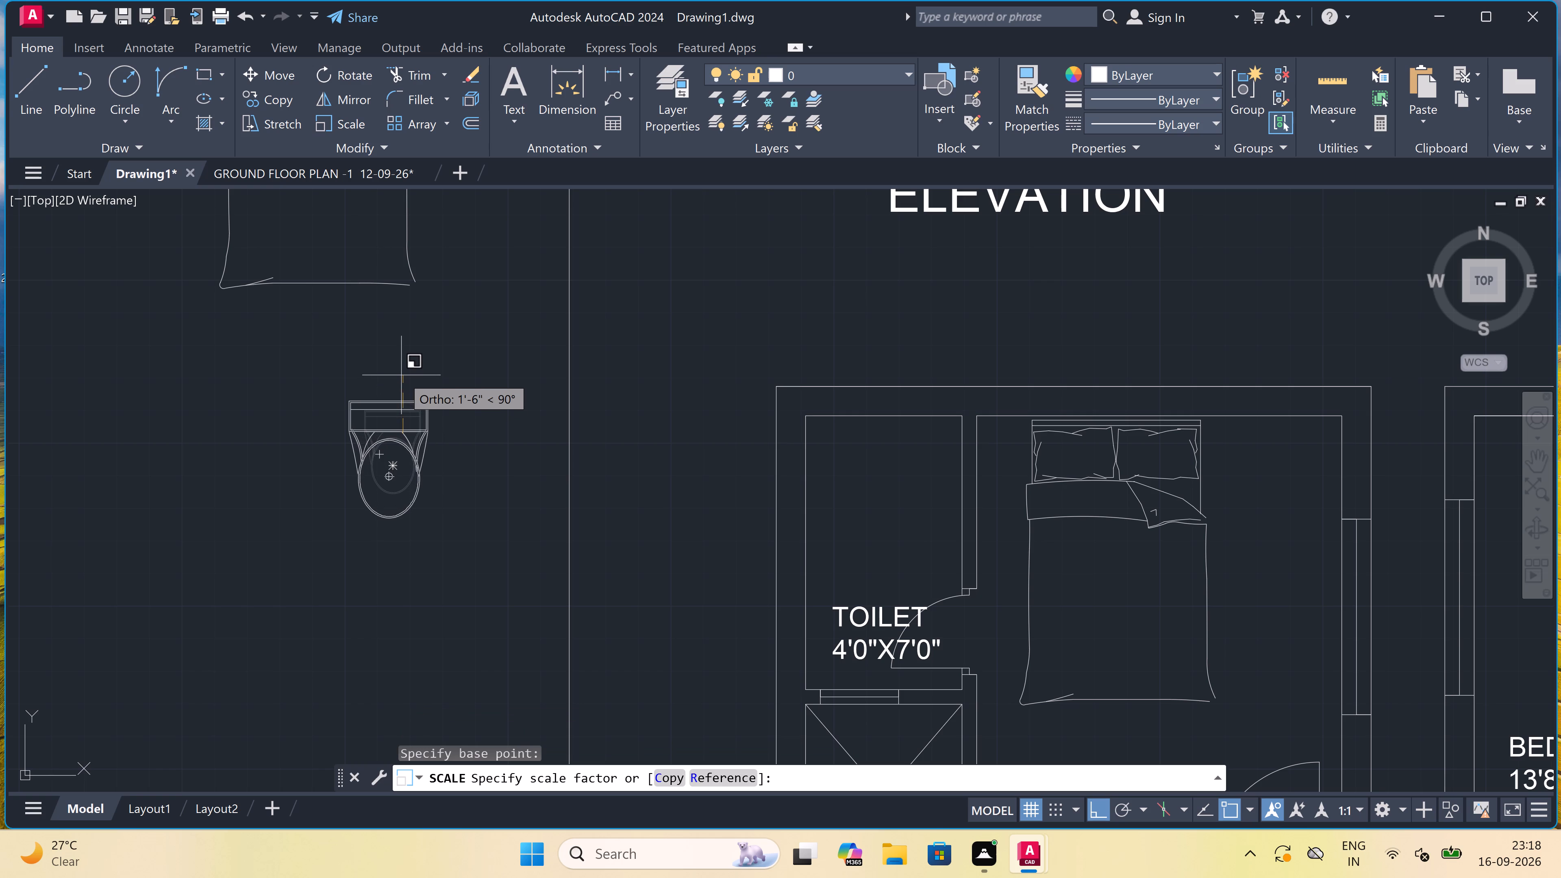
click(400, 377)
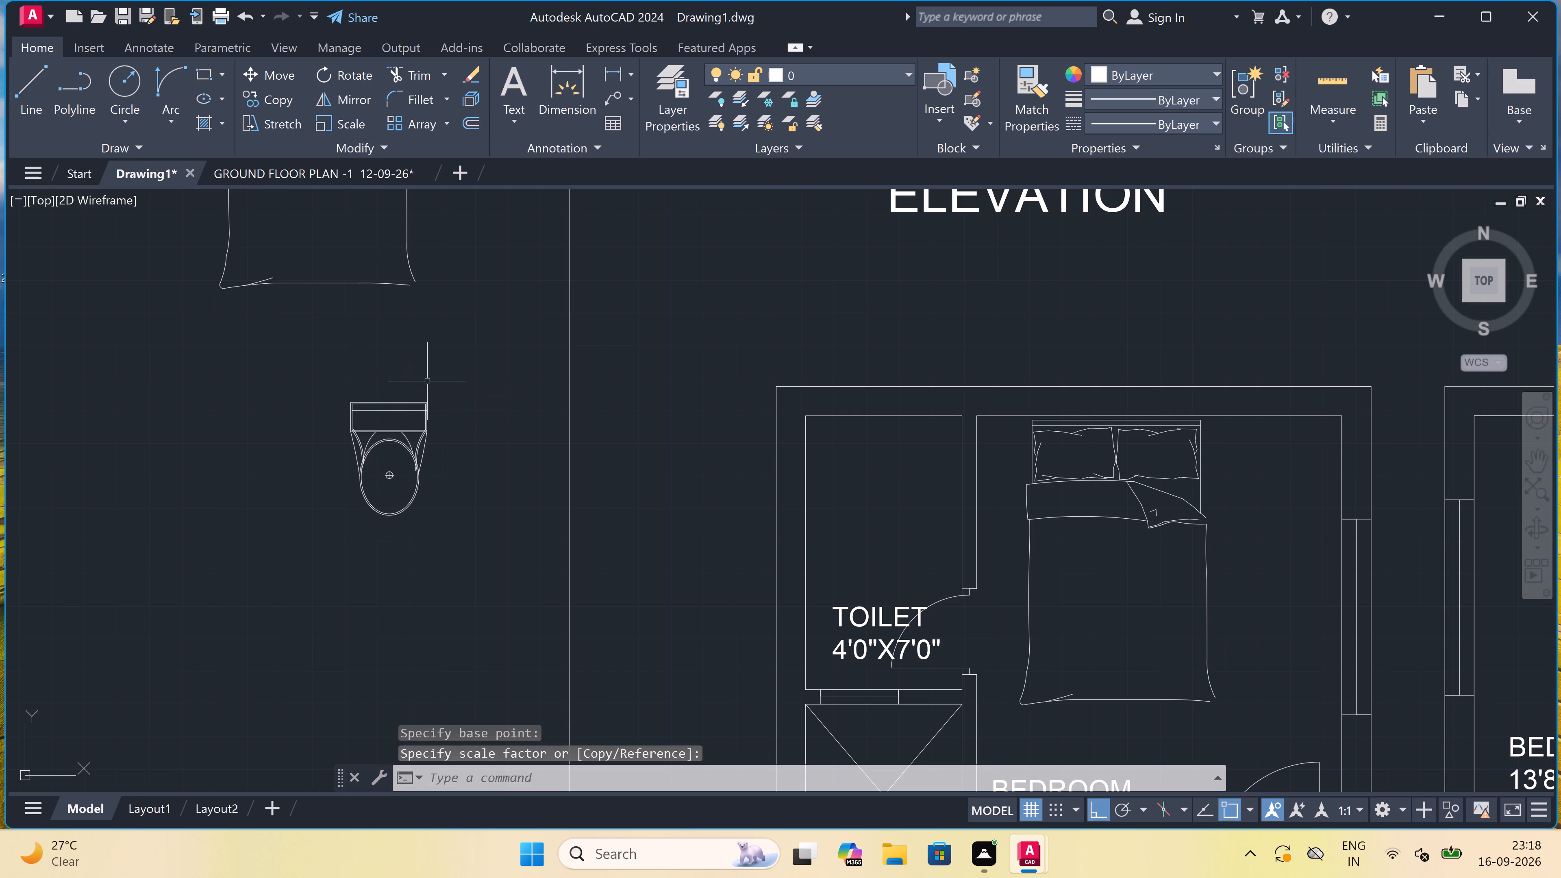
Copy the enlarged WC from its tank's back midpoint into the first ground floor plan's toilet, against the upper wall, with Ortho off.
drag(447, 387, 446, 391)
click(173, 586)
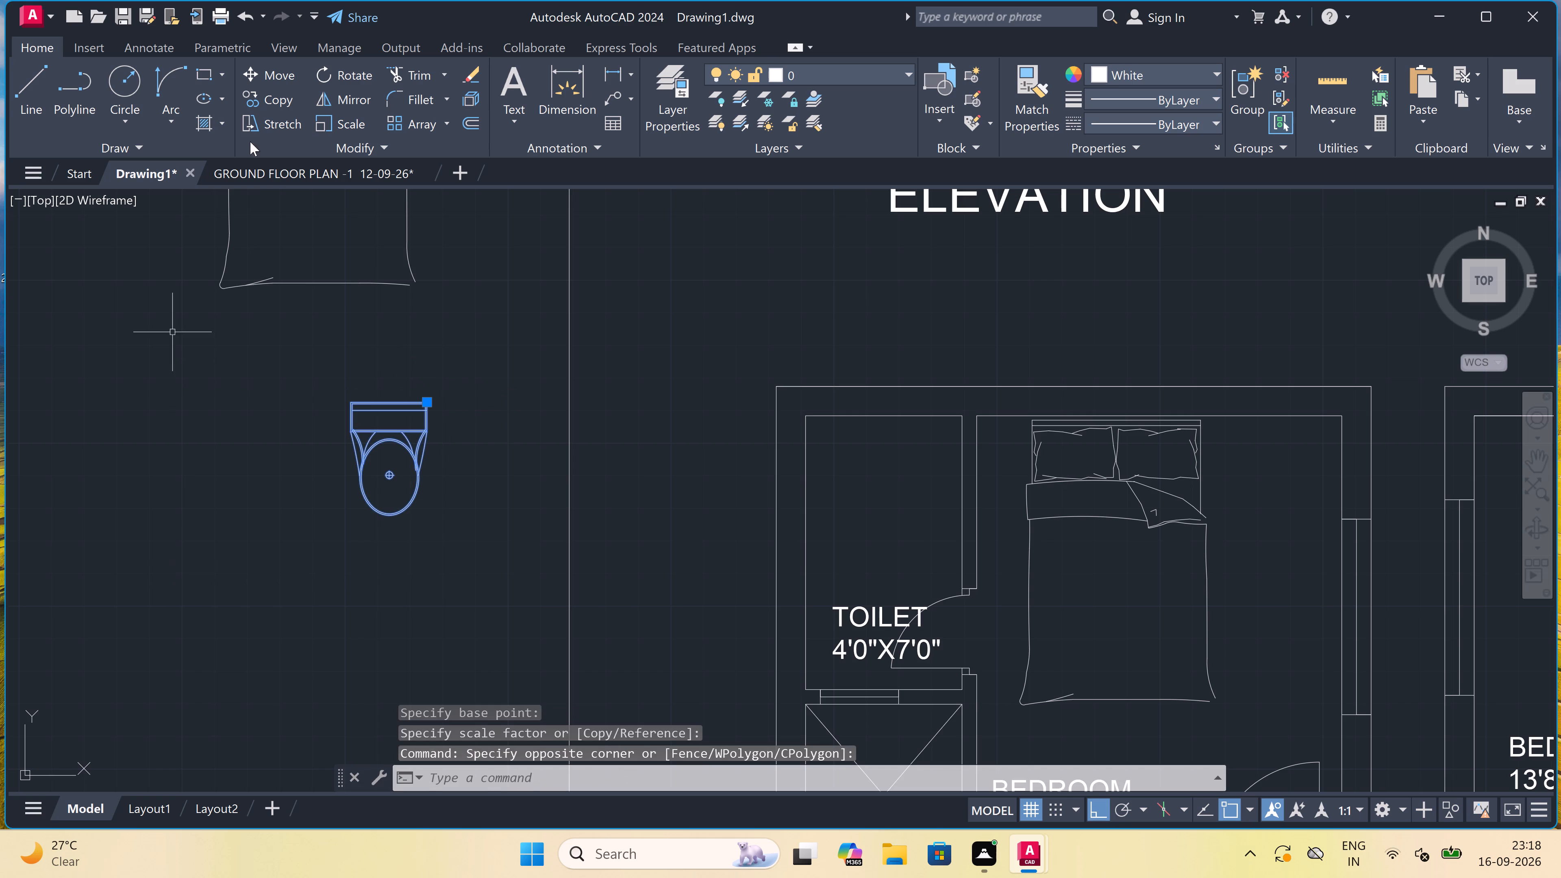
click(272, 93)
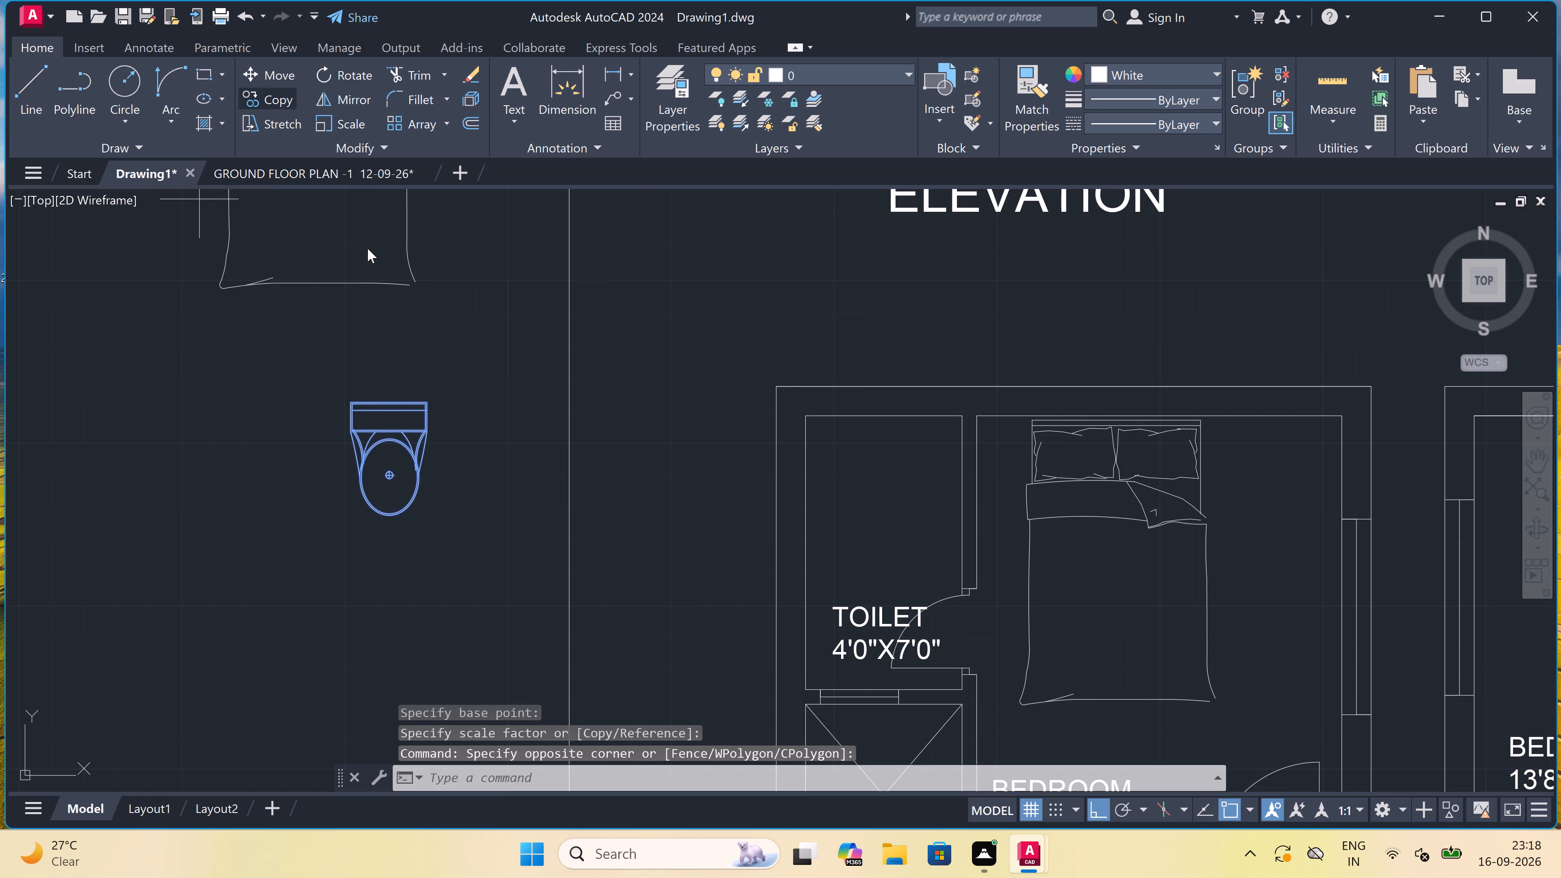
scroll(367, 414, up, 2)
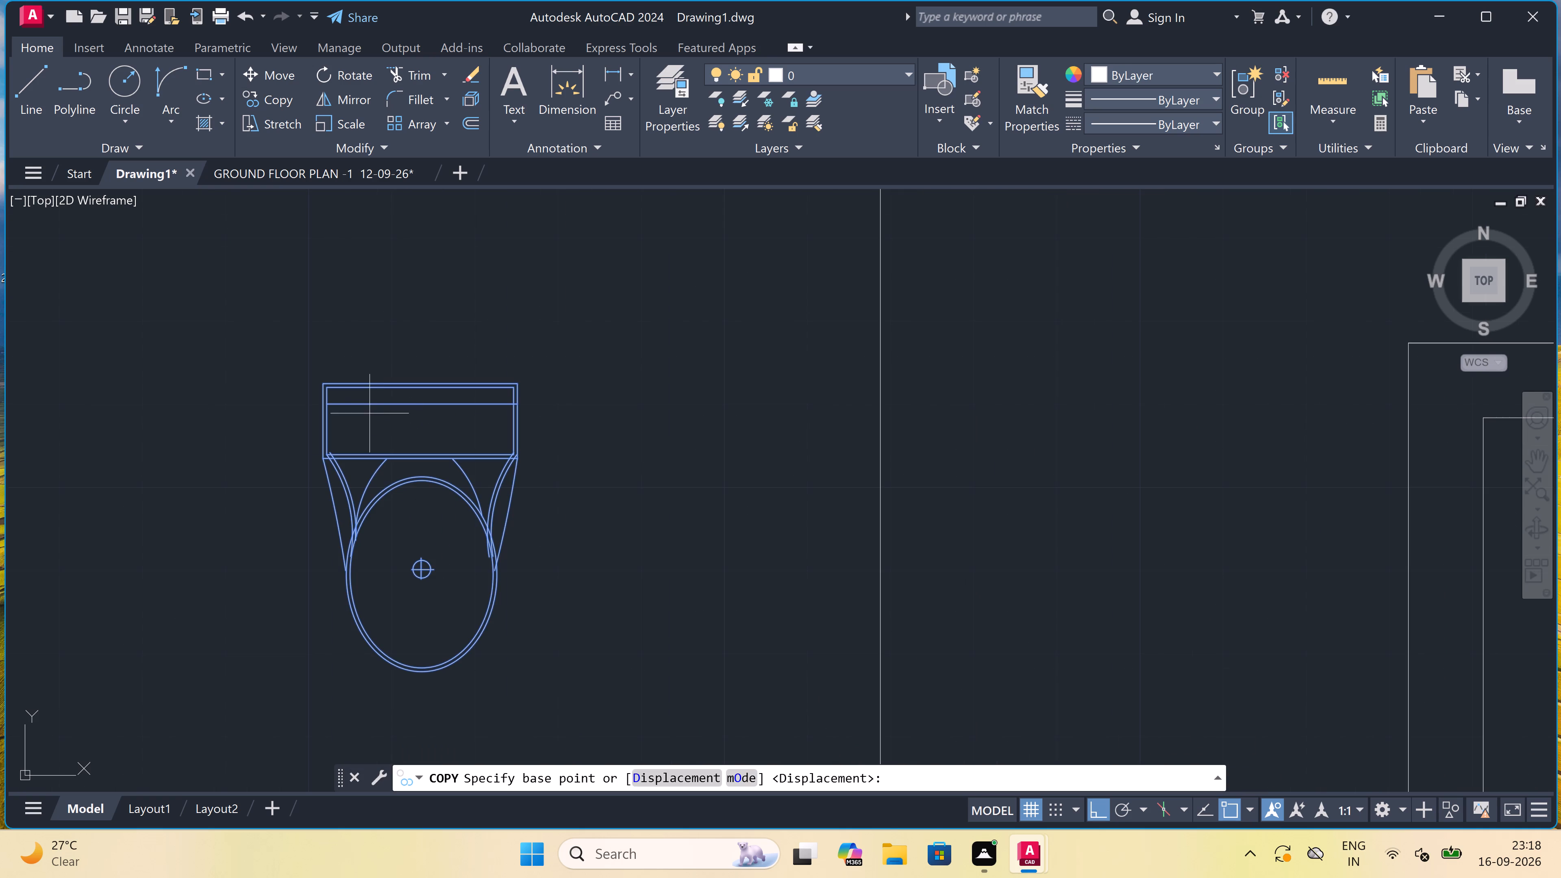
click(416, 380)
scroll(322, 320, down, 3)
key(F8)
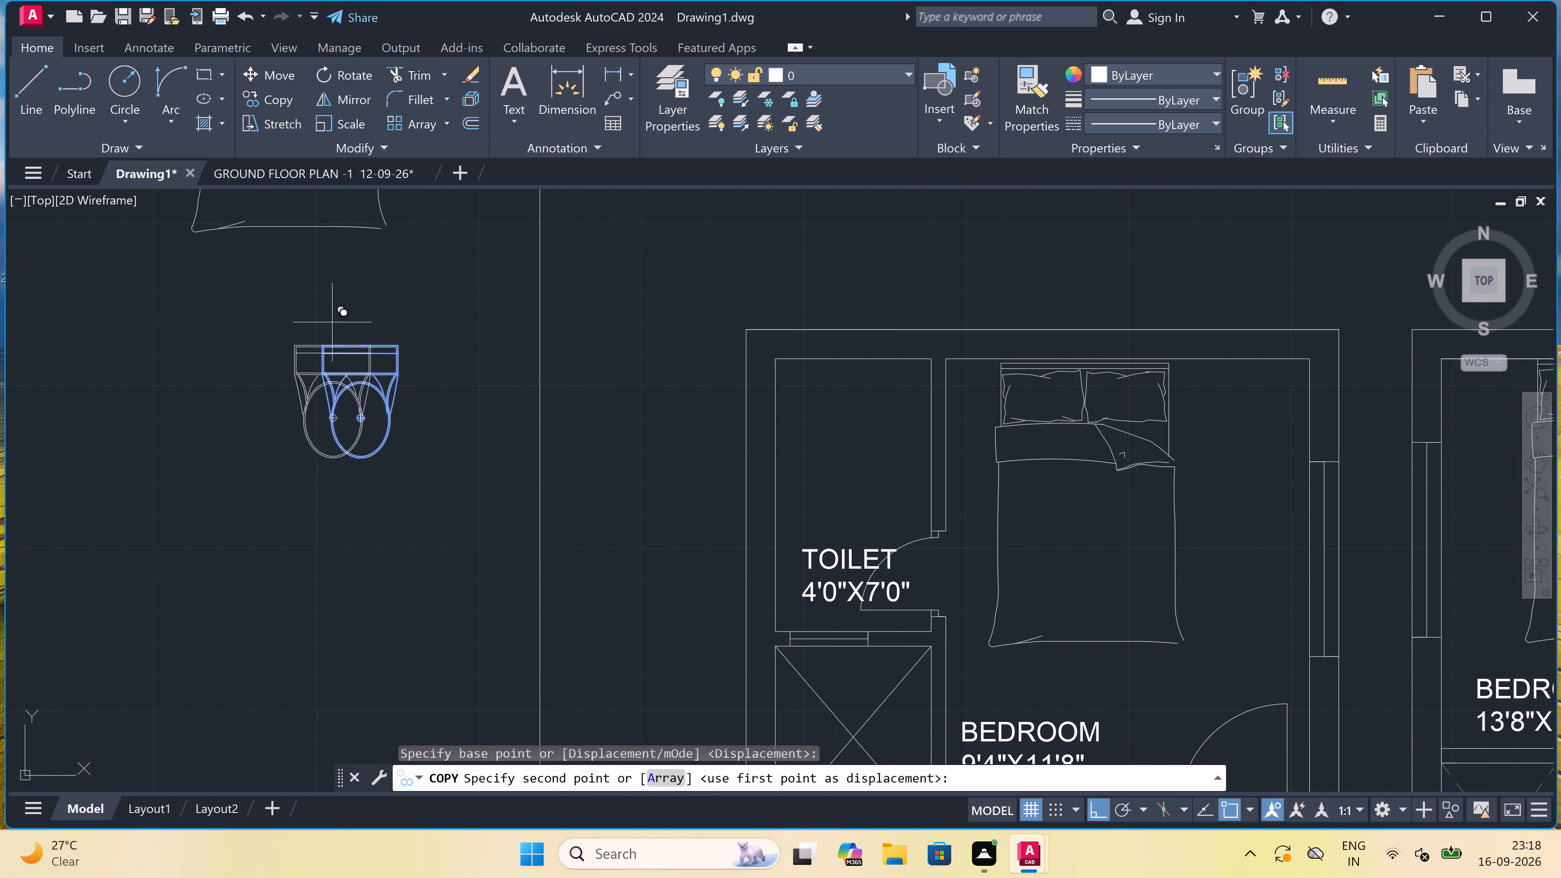
scroll(332, 322, down, 2)
scroll(523, 344, up, 2)
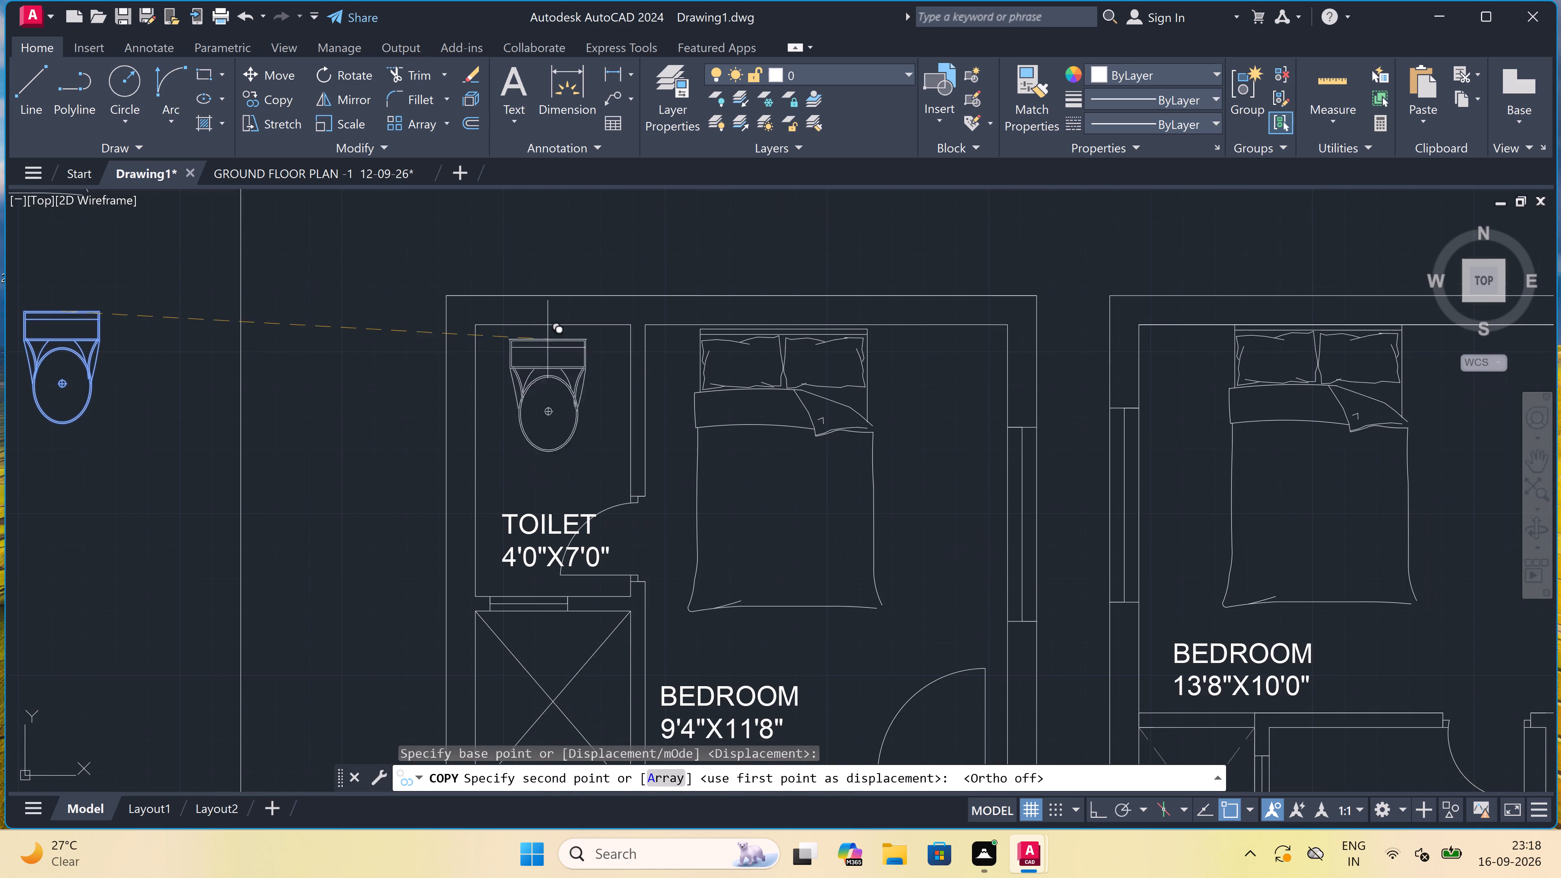
click(557, 324)
scroll(557, 323, down, 4)
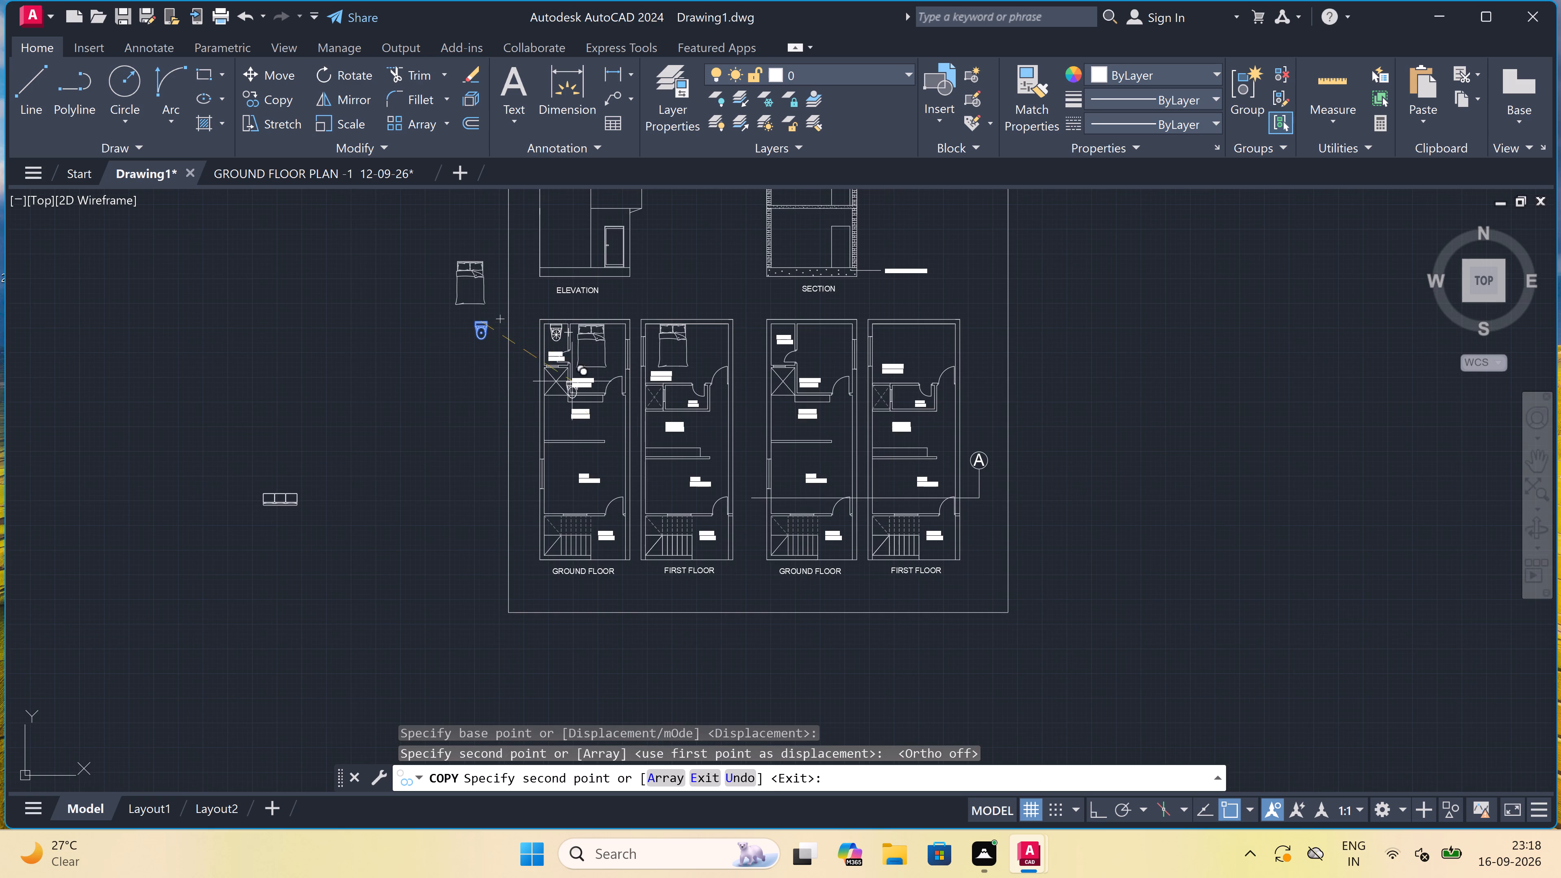
scroll(663, 460, up, 3)
scroll(664, 460, down, 2)
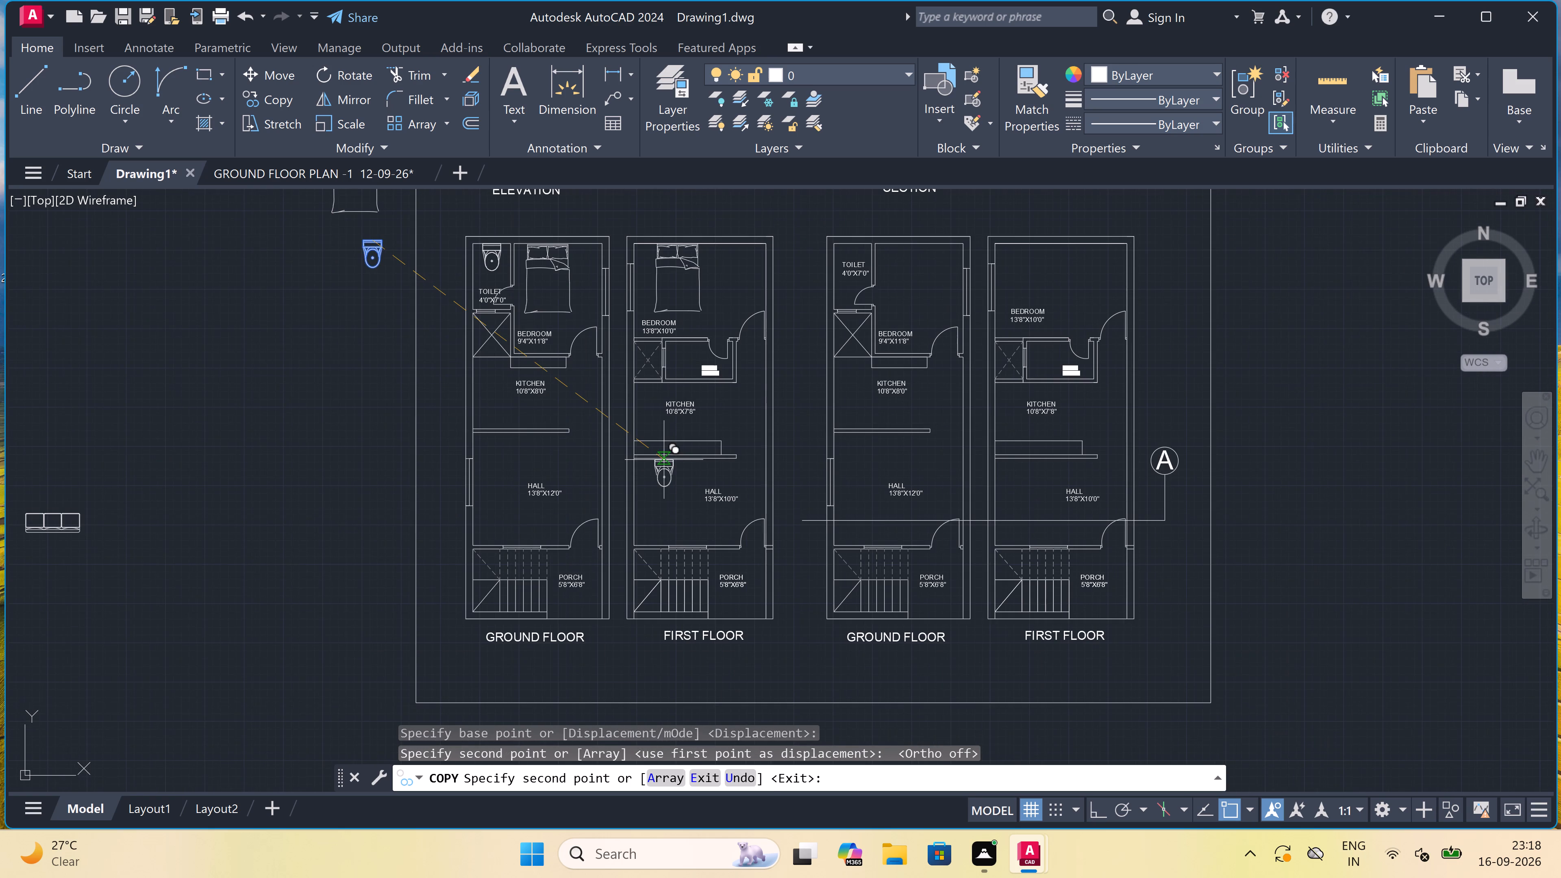
scroll(664, 460, down, 1)
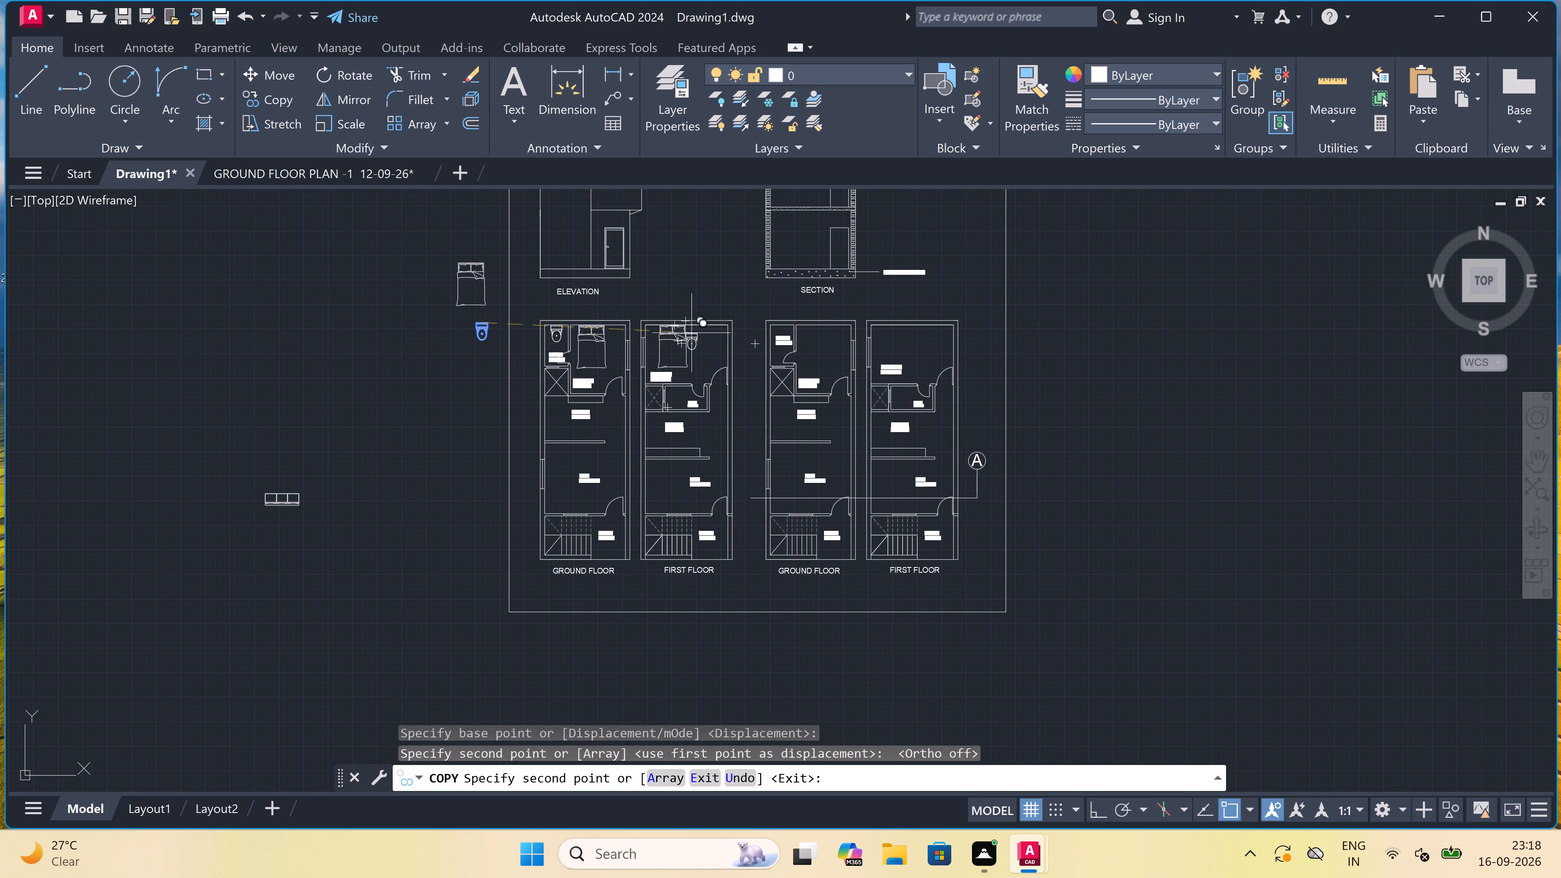
scroll(699, 320, up, 3)
scroll(699, 320, down, 1)
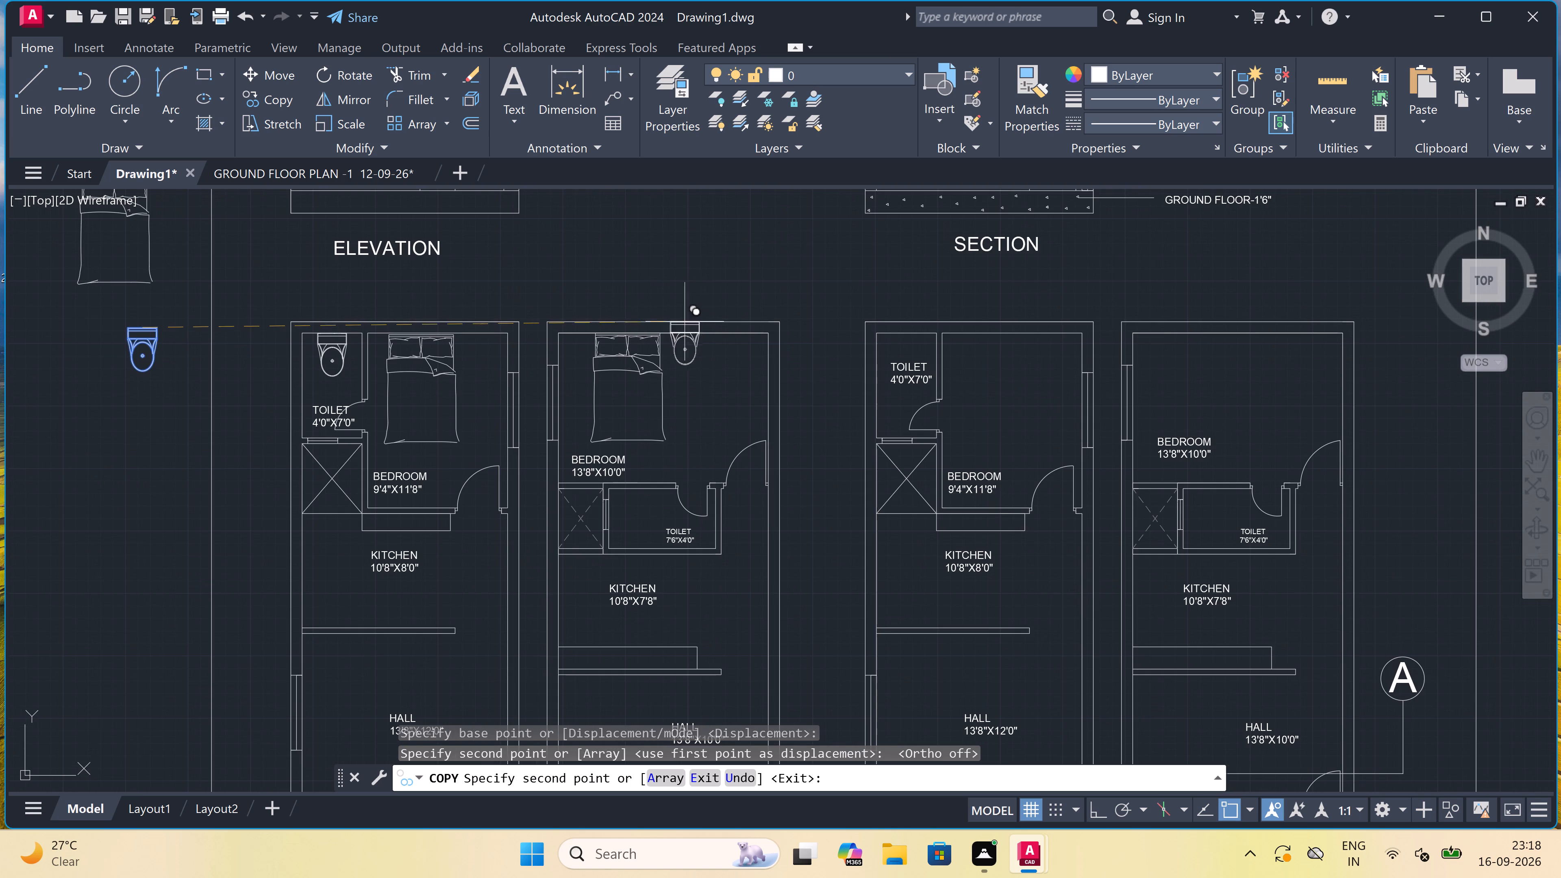
key(Escape)
Rotate the WC outside the sheet border 90° counterclockwise about its bowl centre with Ortho on, so its tank faces west.
scroll(62, 391, down, 3)
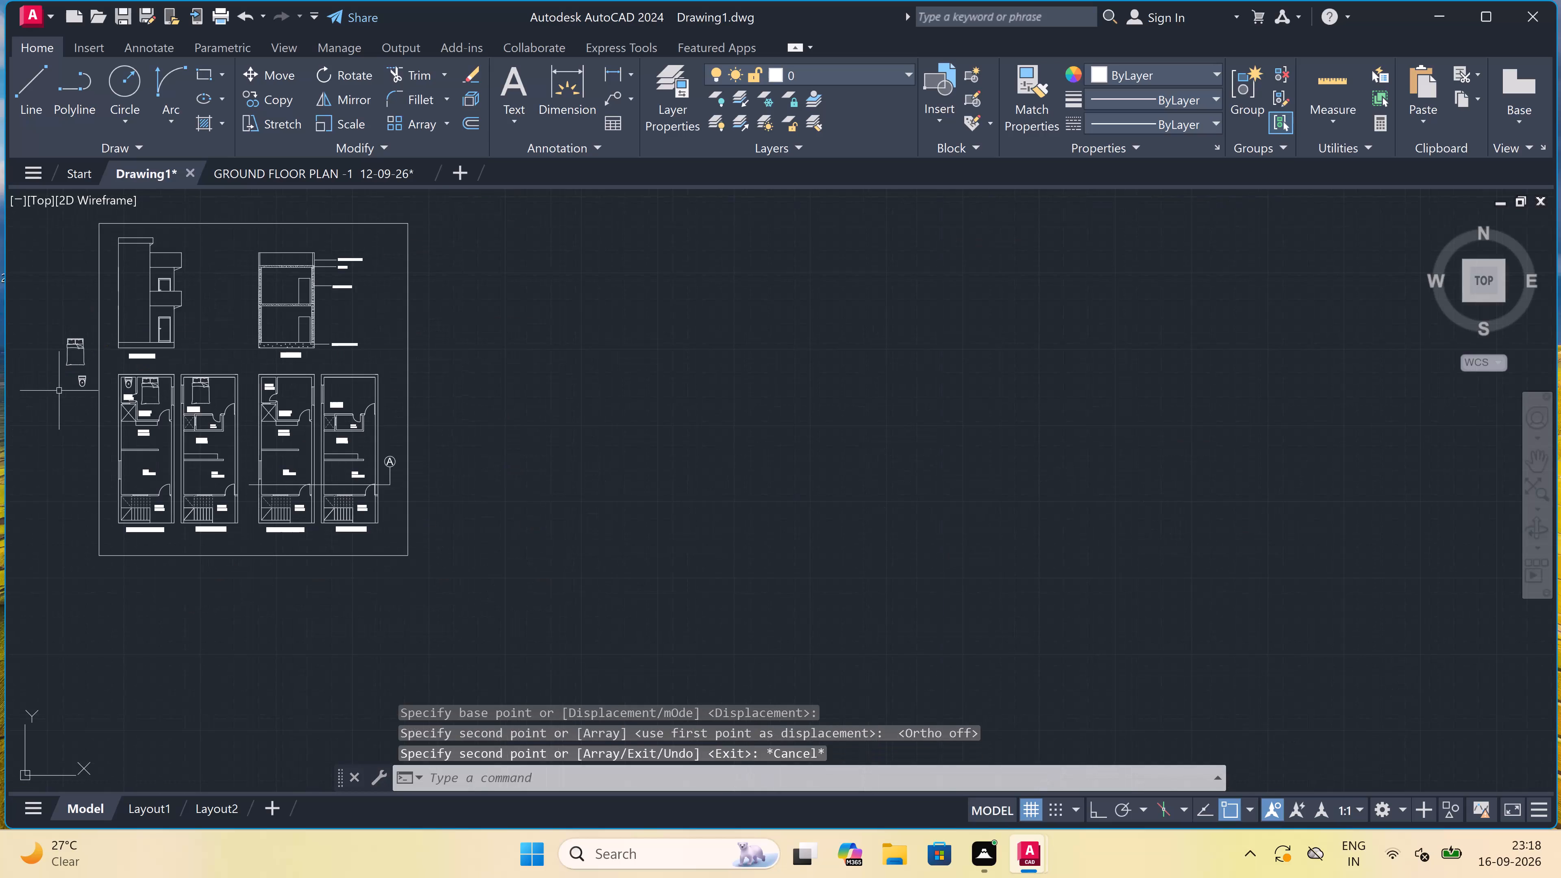
scroll(35, 372, up, 4)
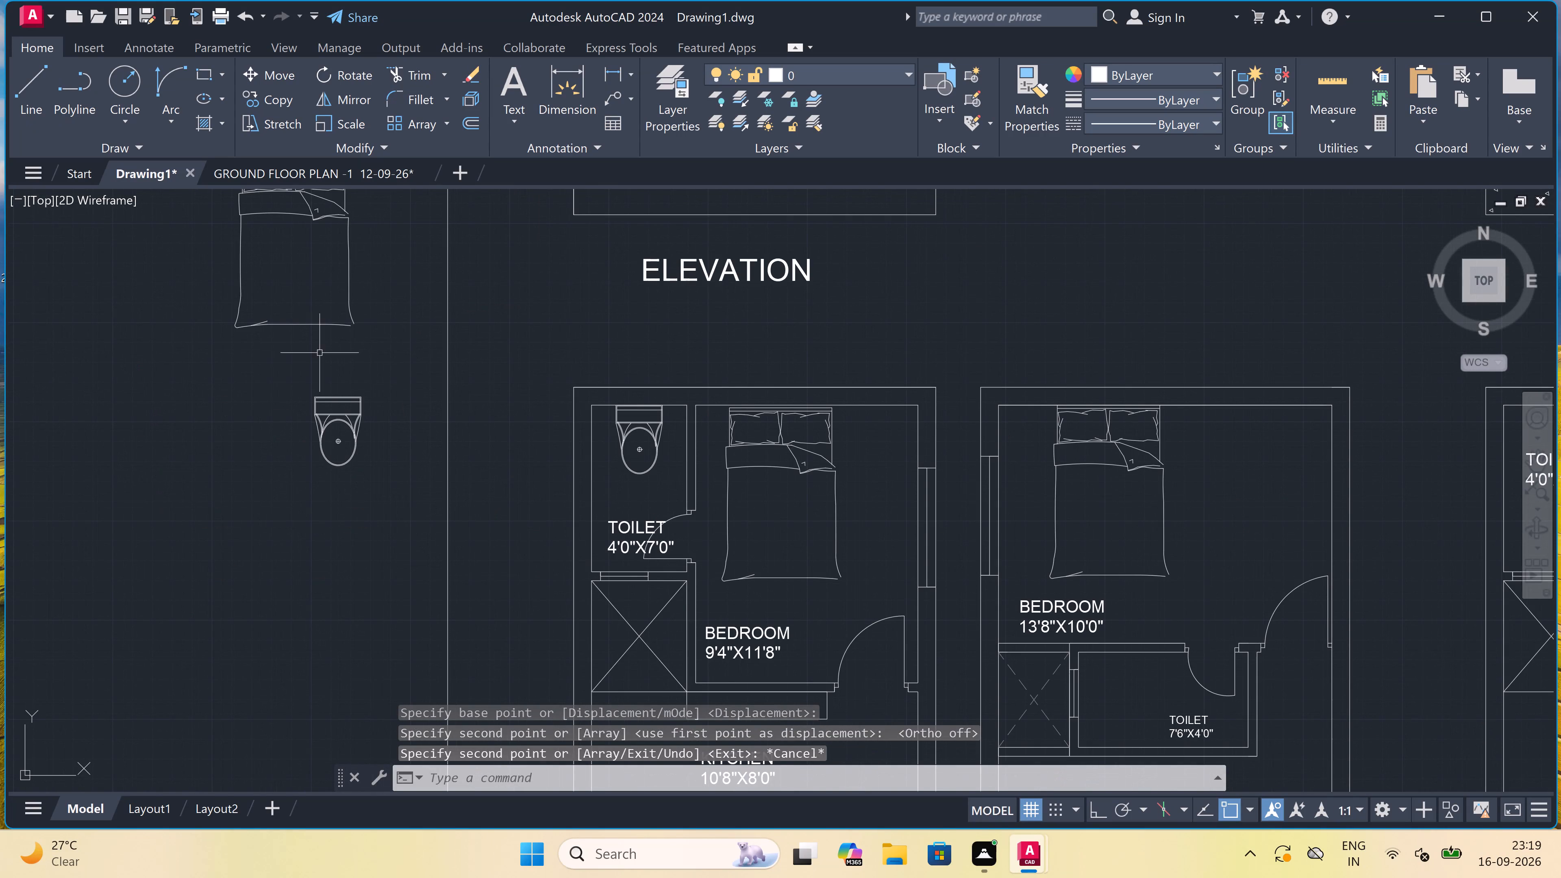
click(382, 371)
double_click(255, 467)
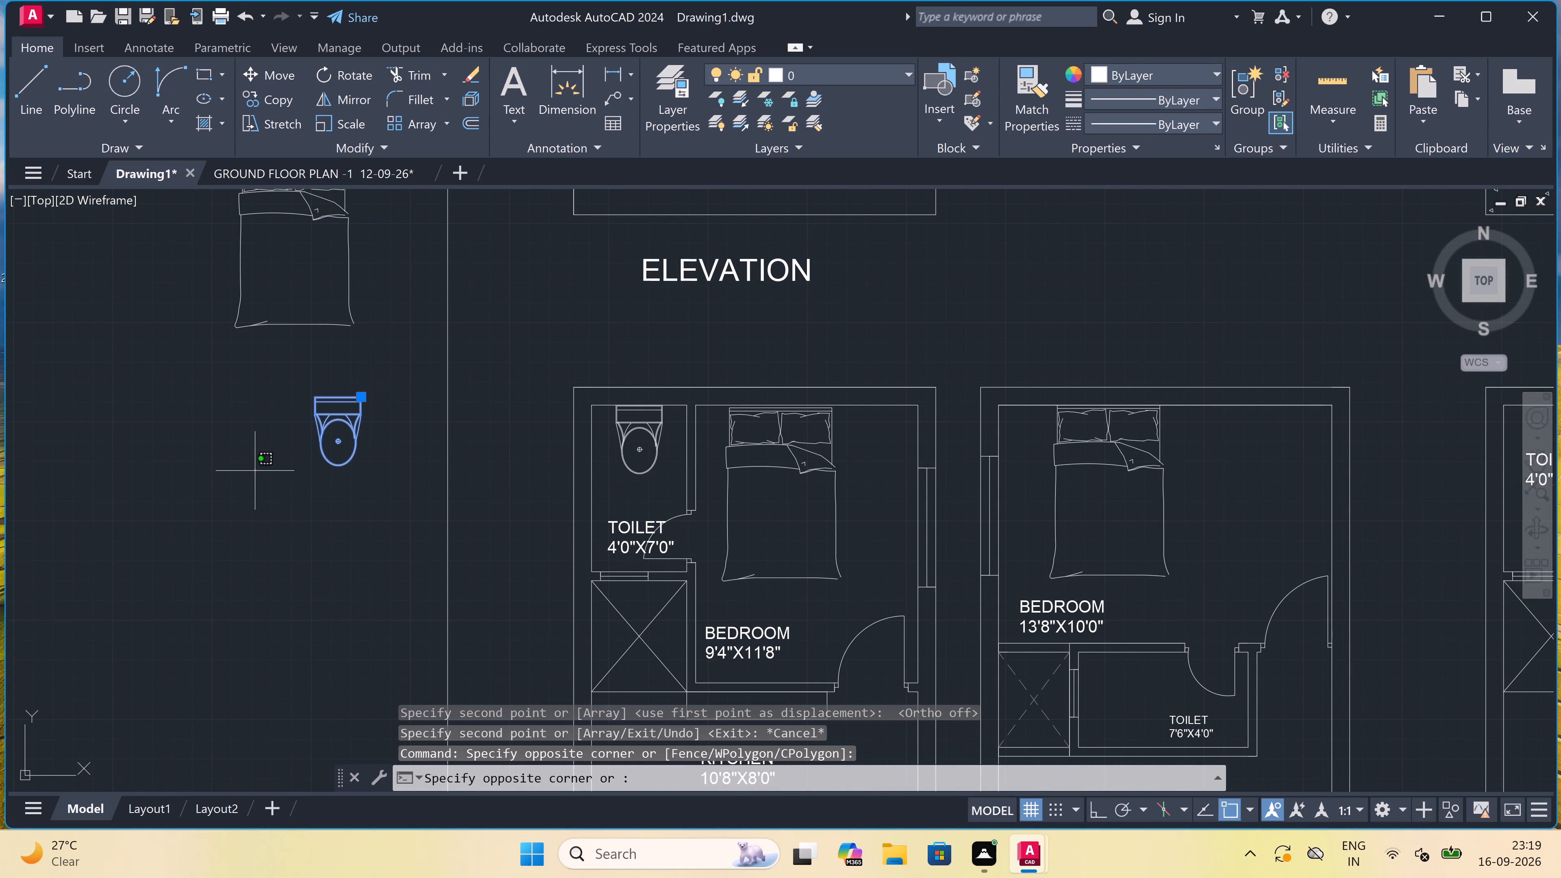
scroll(297, 410, down, 2)
double_click(279, 443)
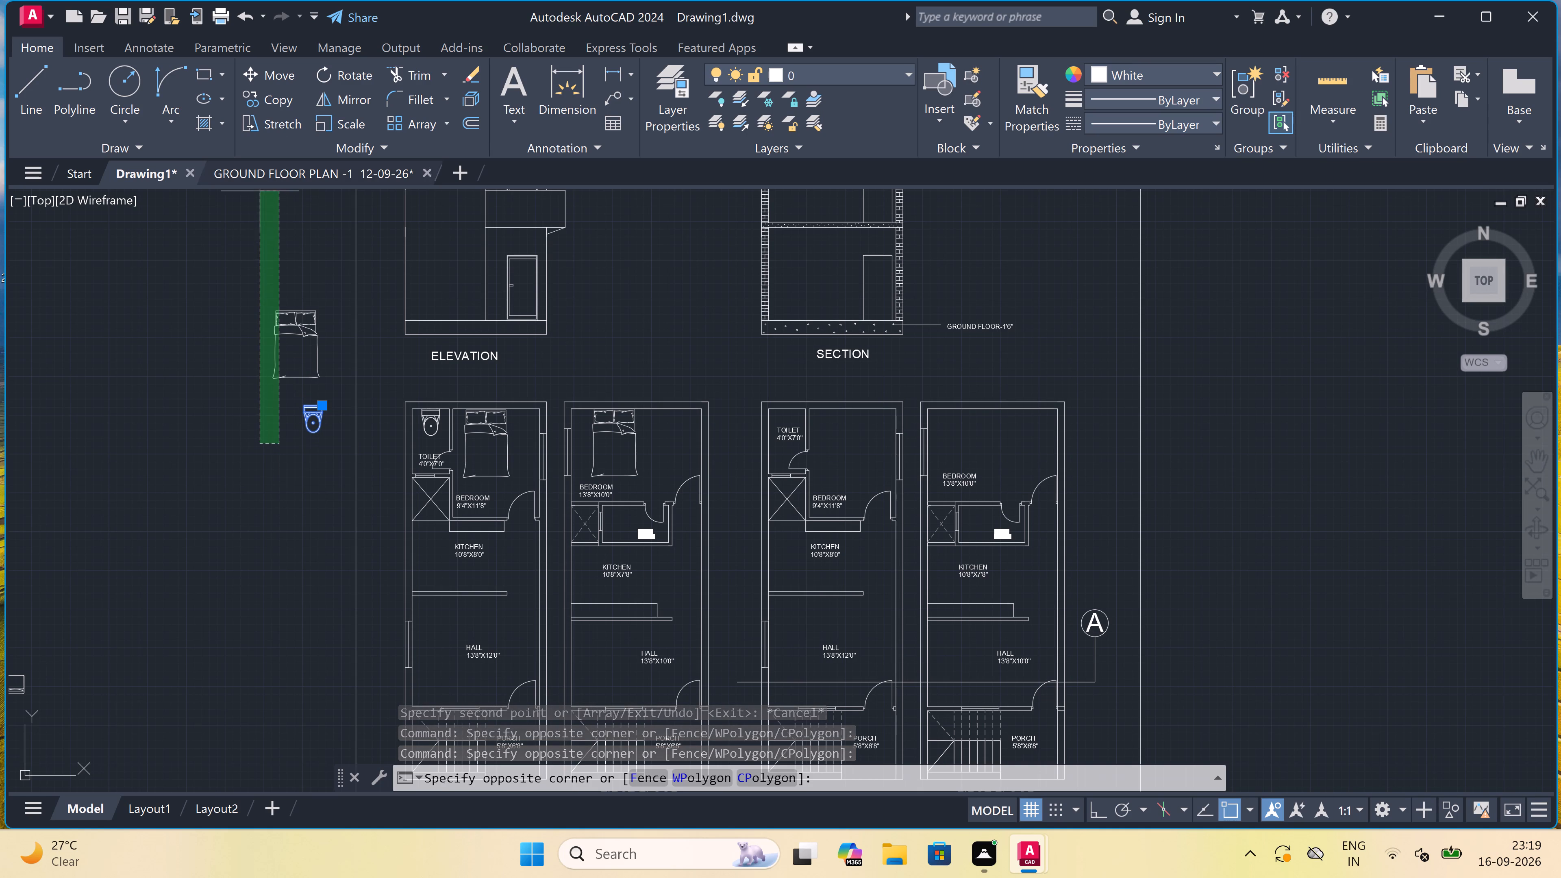
click(252, 411)
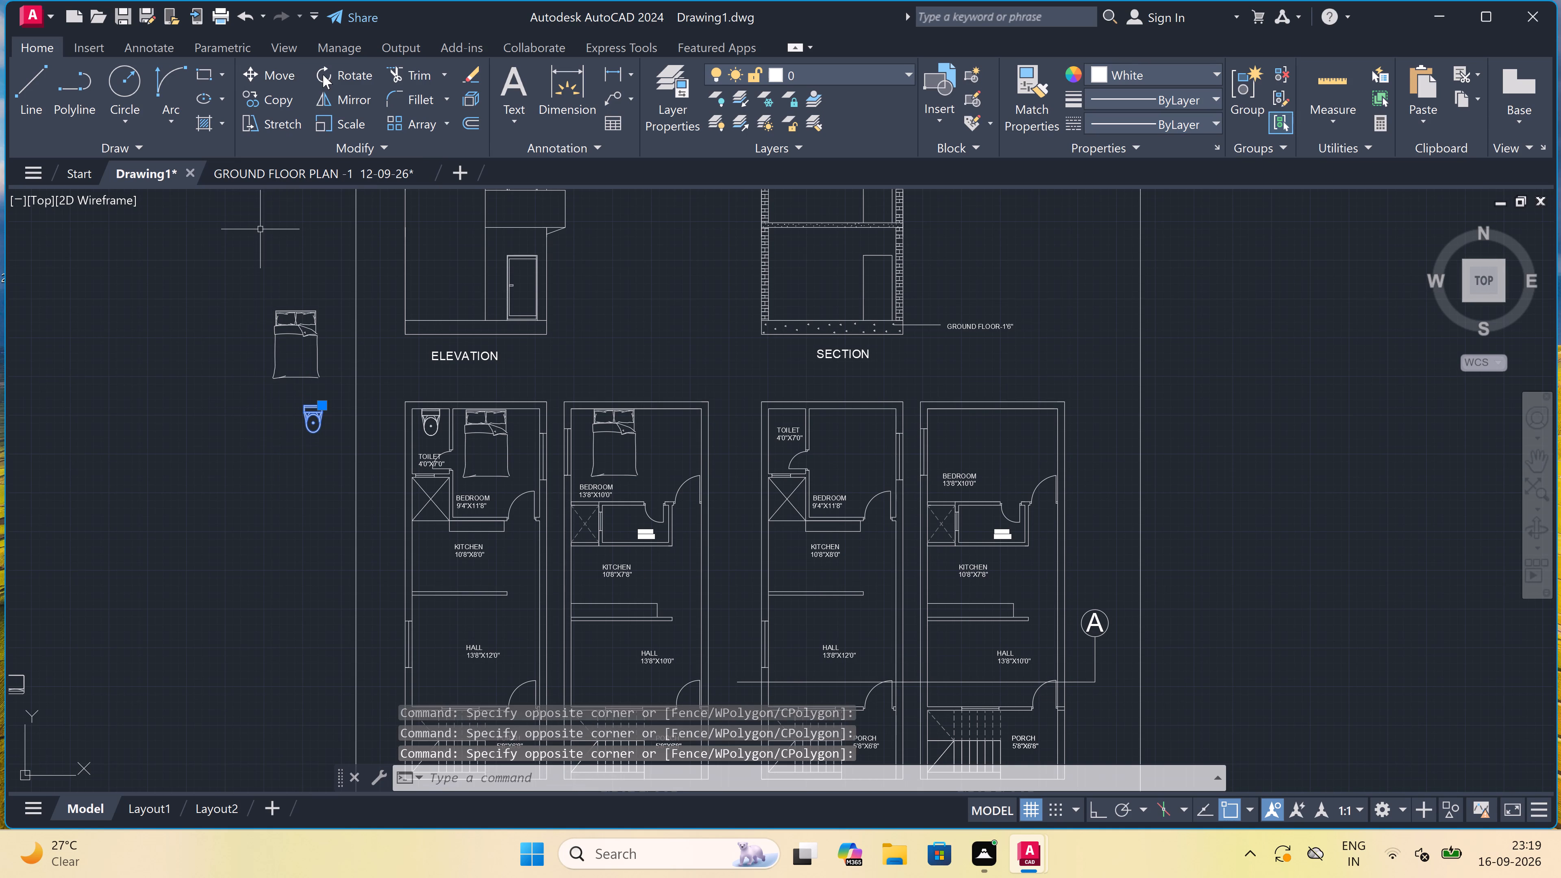
click(323, 74)
scroll(297, 407, up, 2)
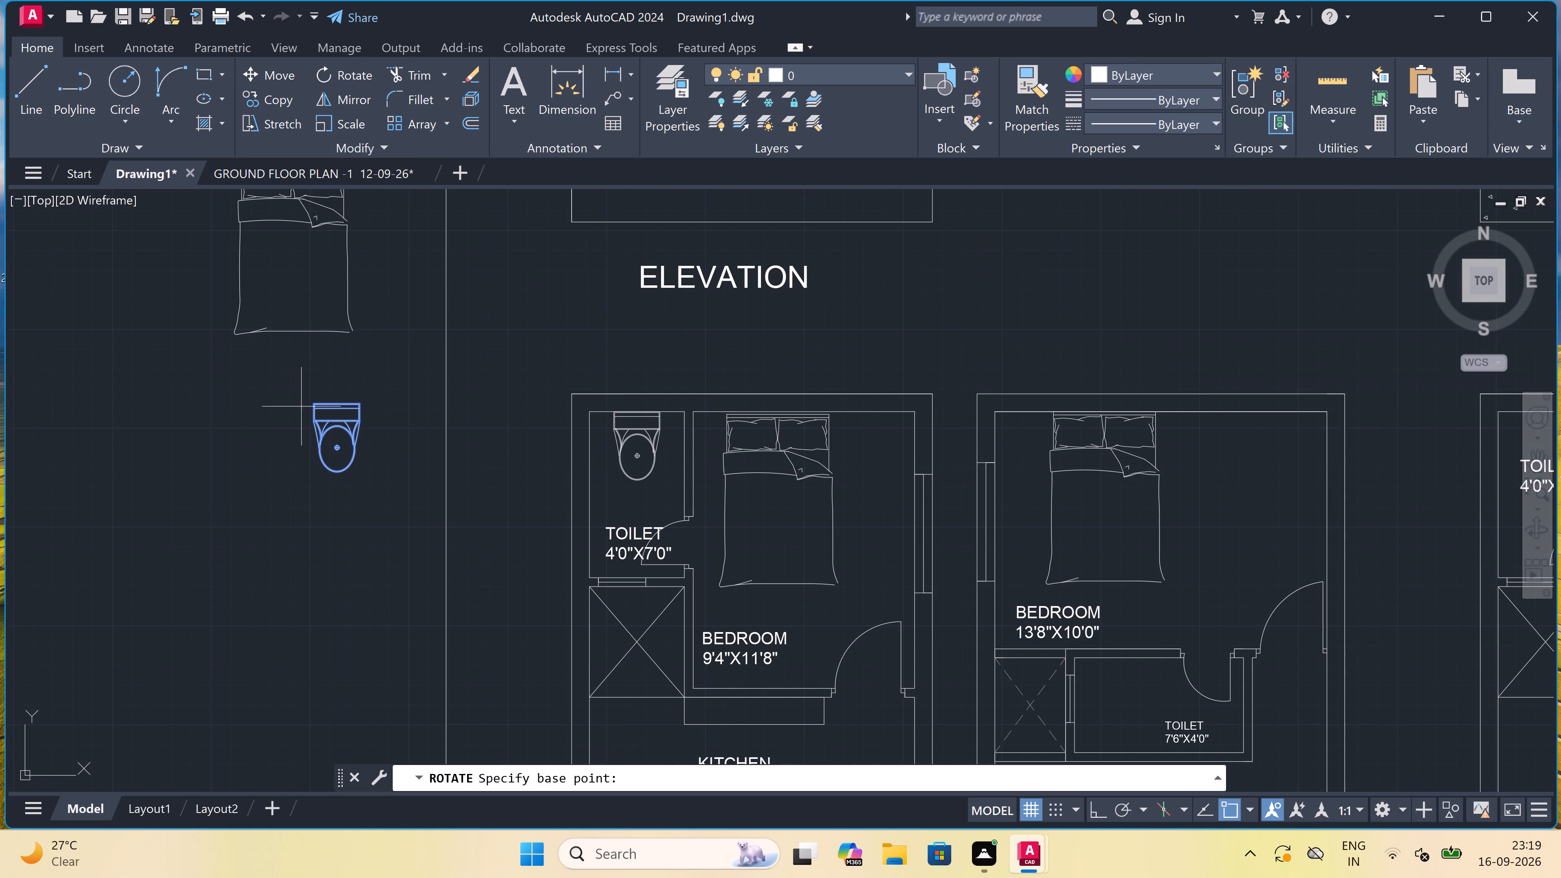
scroll(339, 448, up, 2)
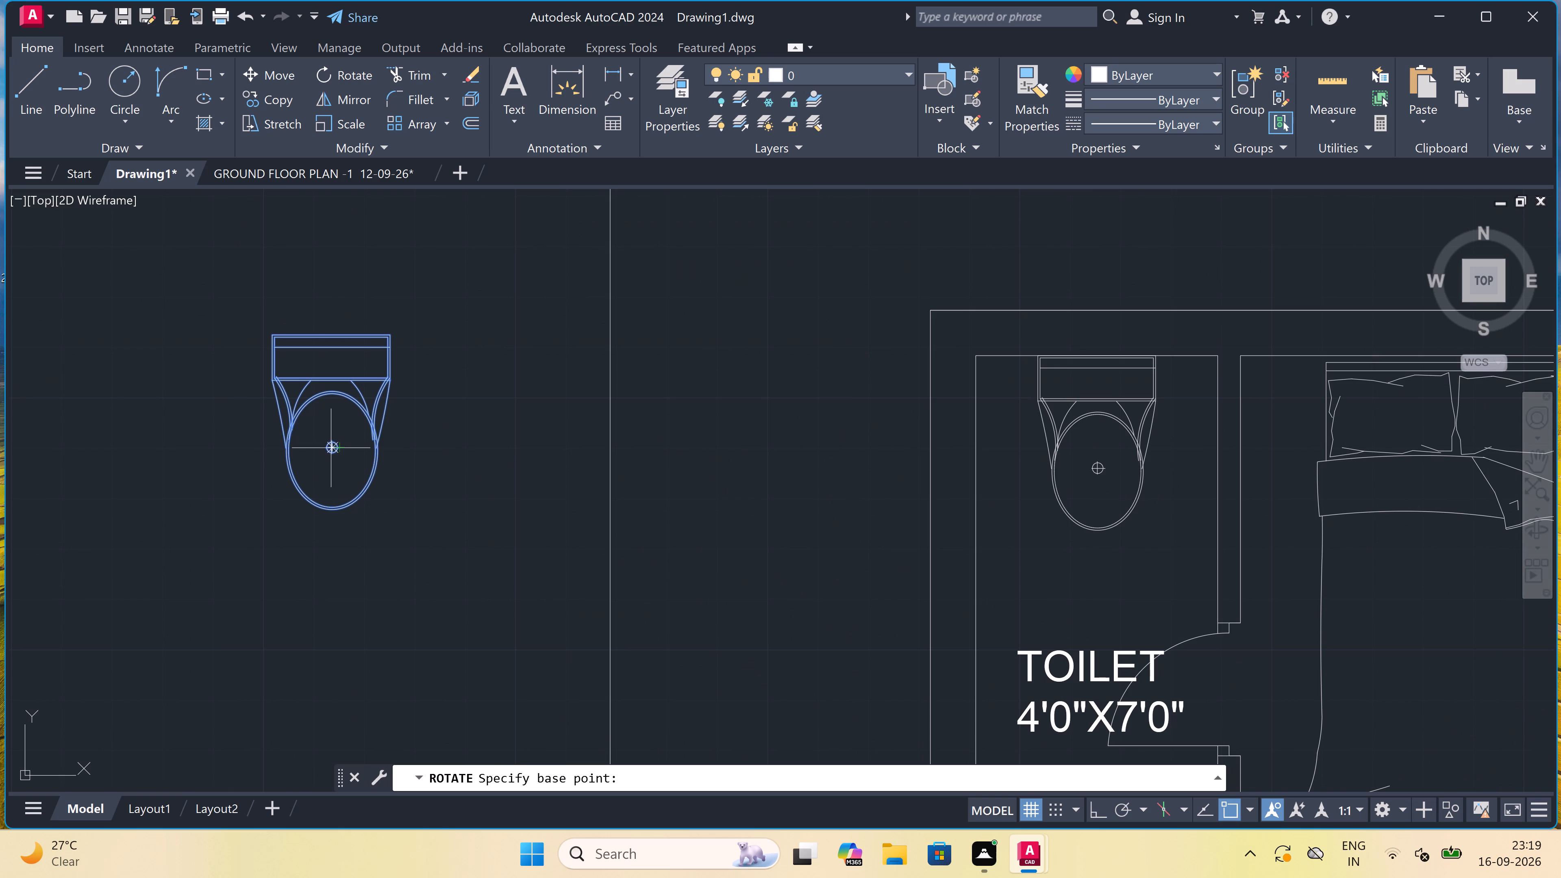
double_click(327, 447)
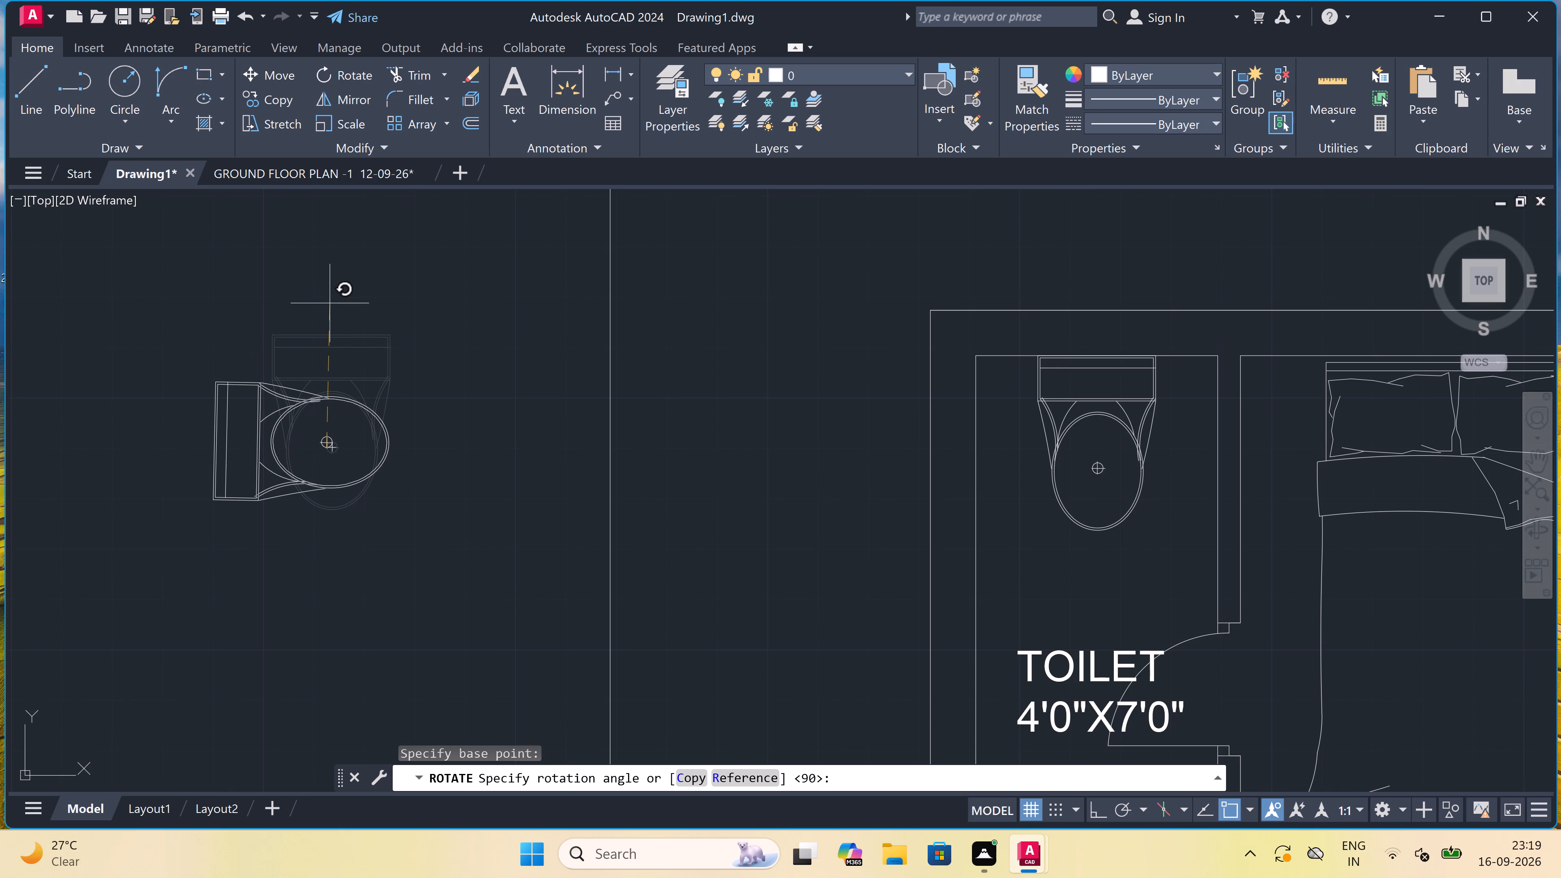
key(F8)
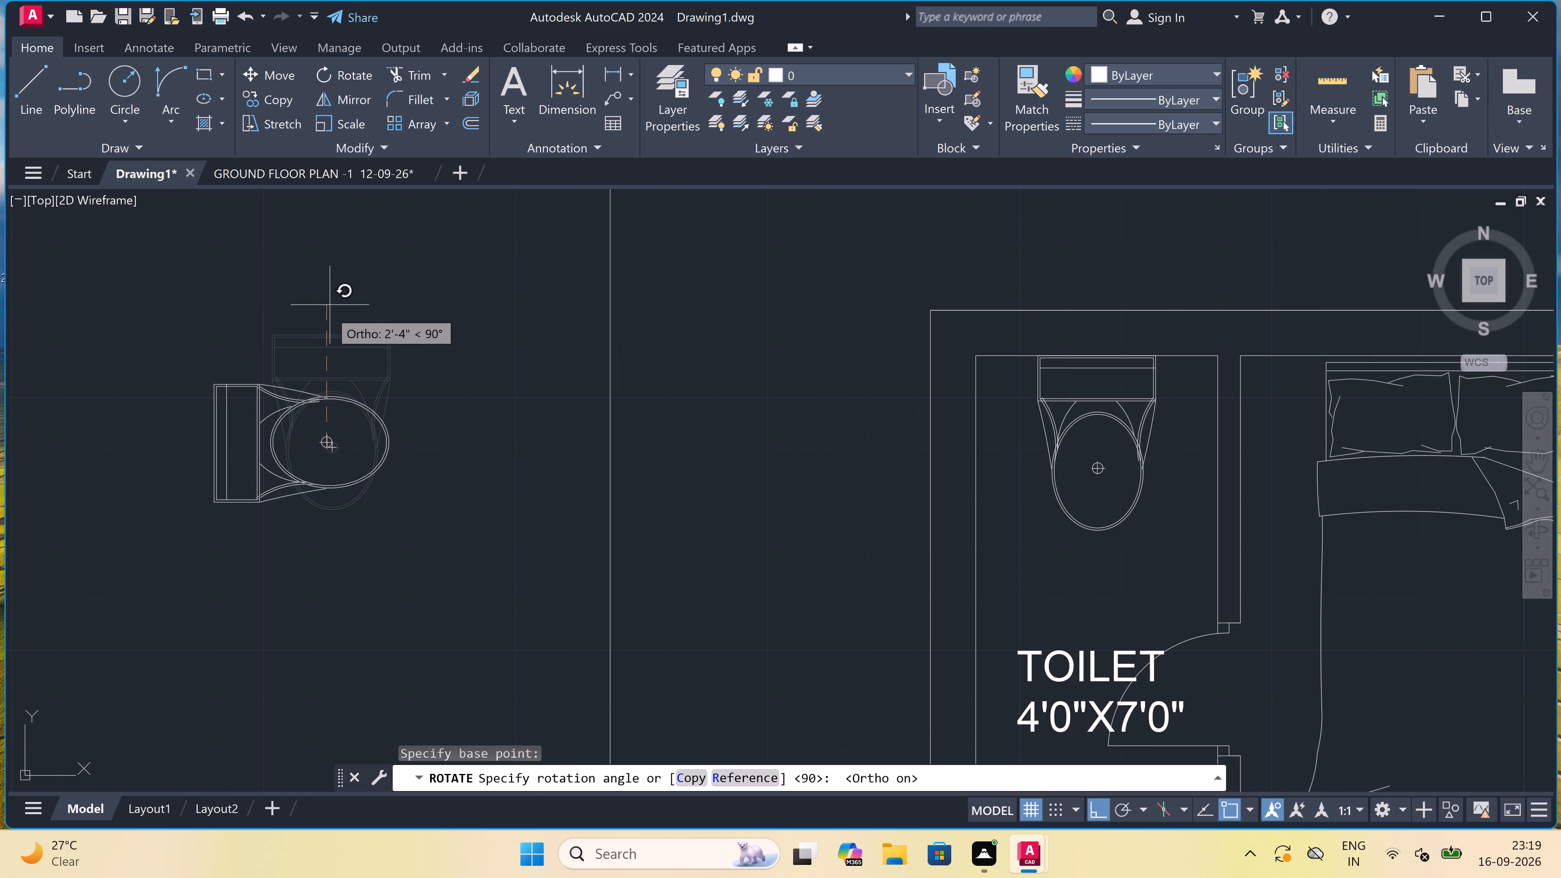
click(320, 341)
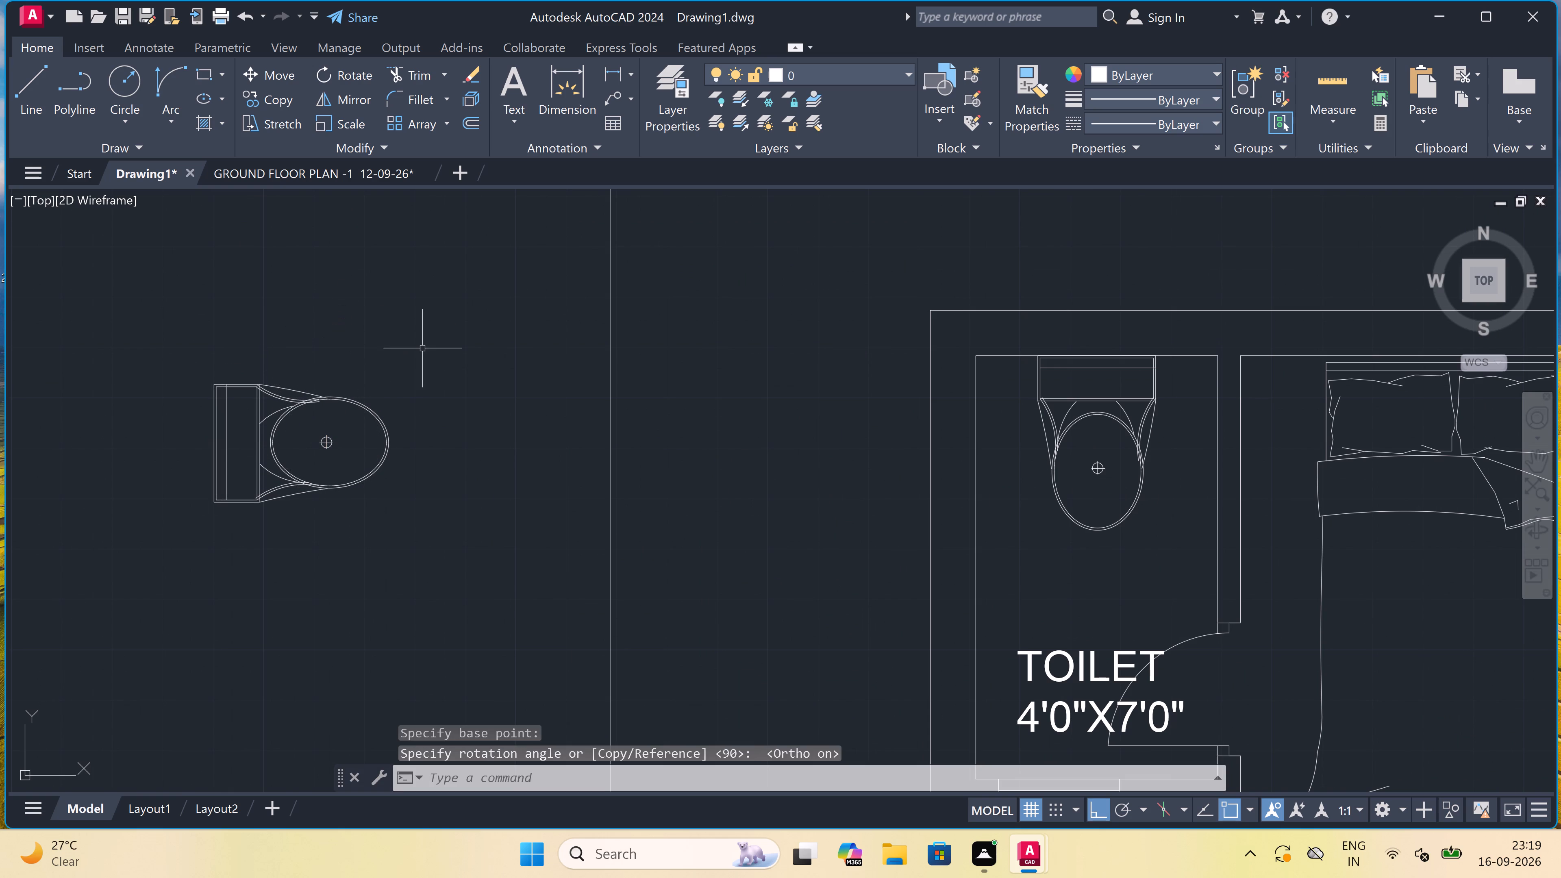
Copy the rotated WC into the first FIRST FLOOR plan's 7'6"X4'0" toilet, its tank back against the wall beside the shaft.
drag(434, 350, 404, 380)
click(104, 565)
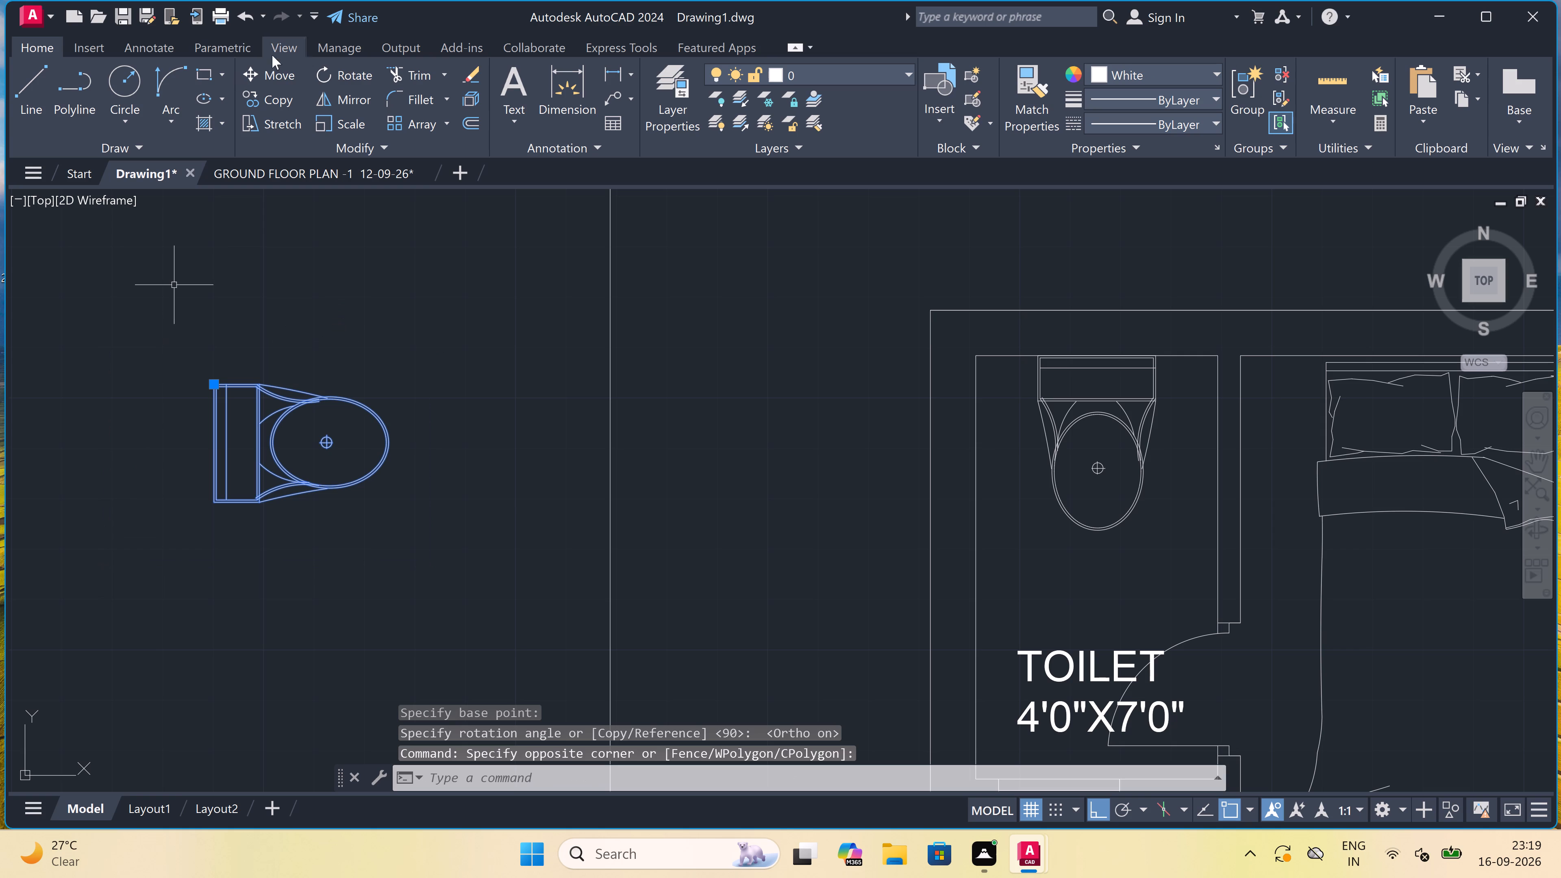
click(264, 92)
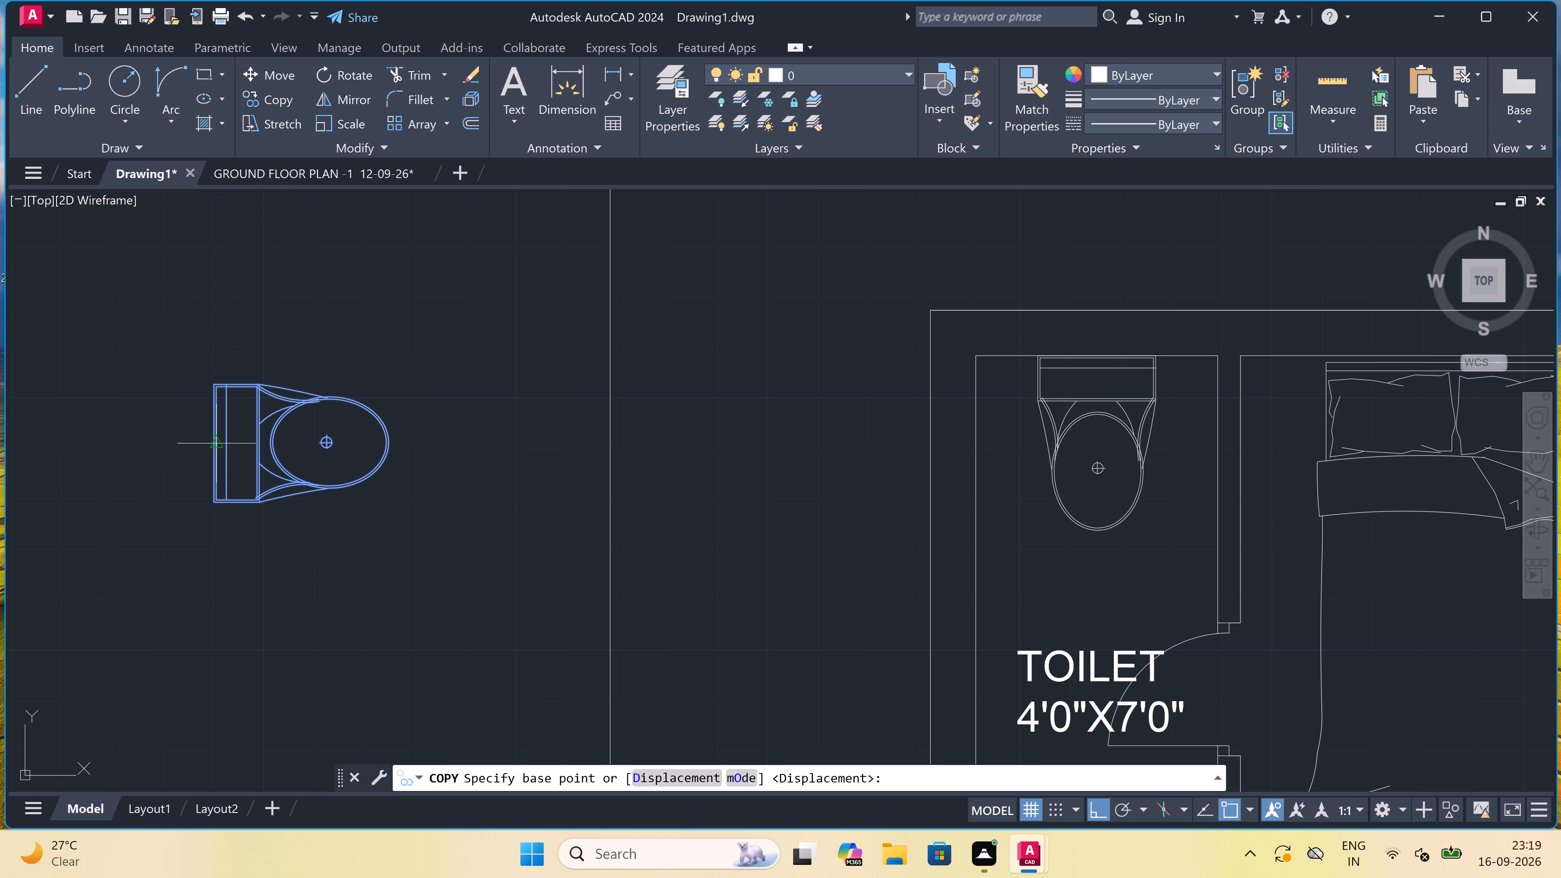
scroll(218, 441, up, 2)
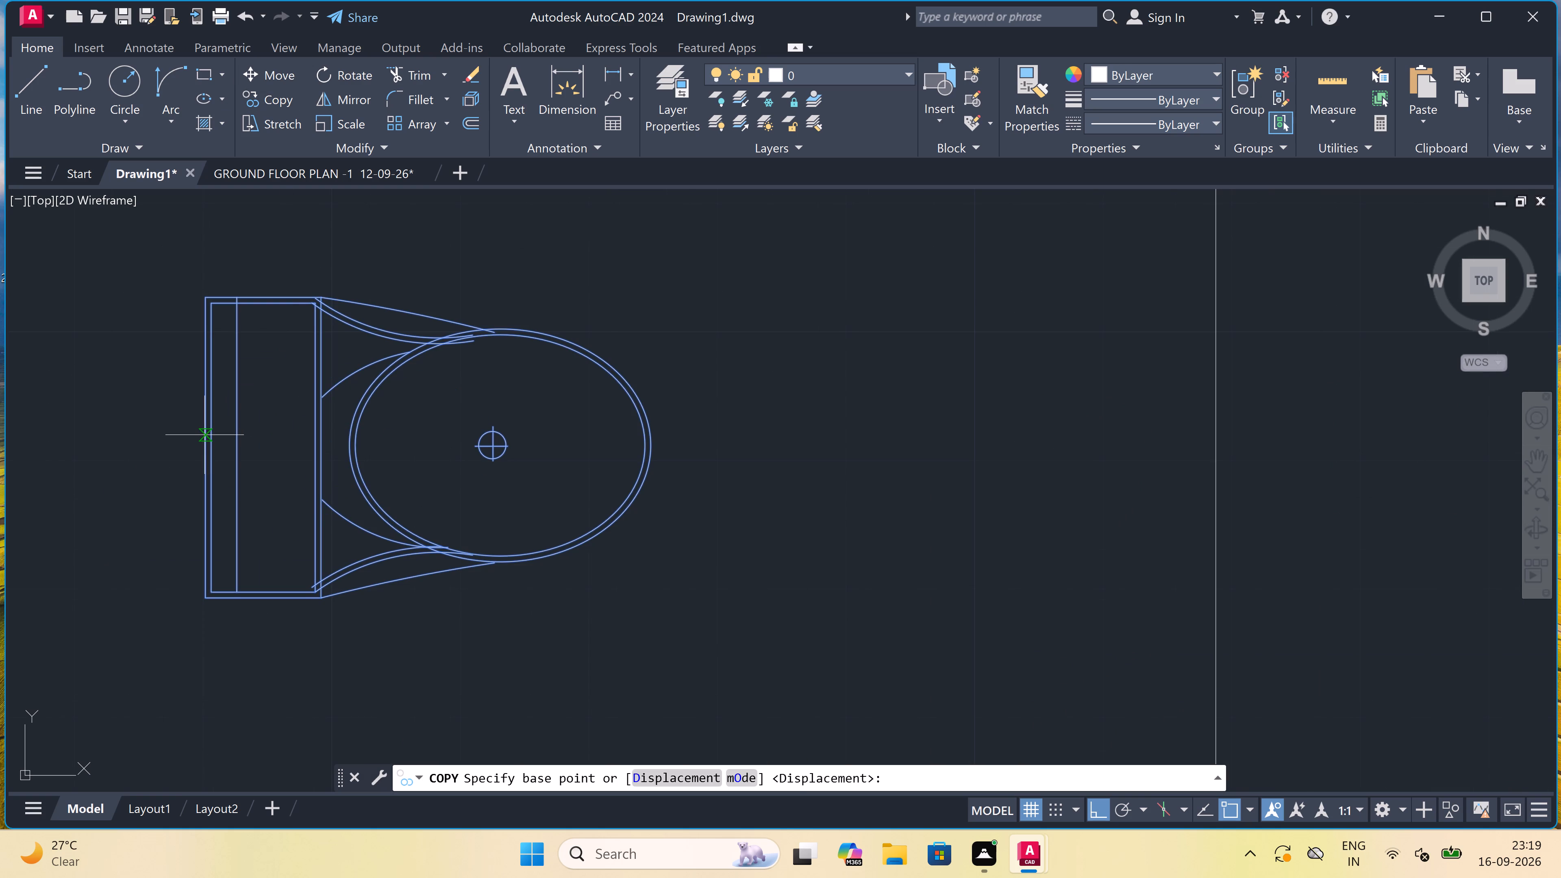
double_click(204, 434)
scroll(193, 354, down, 4)
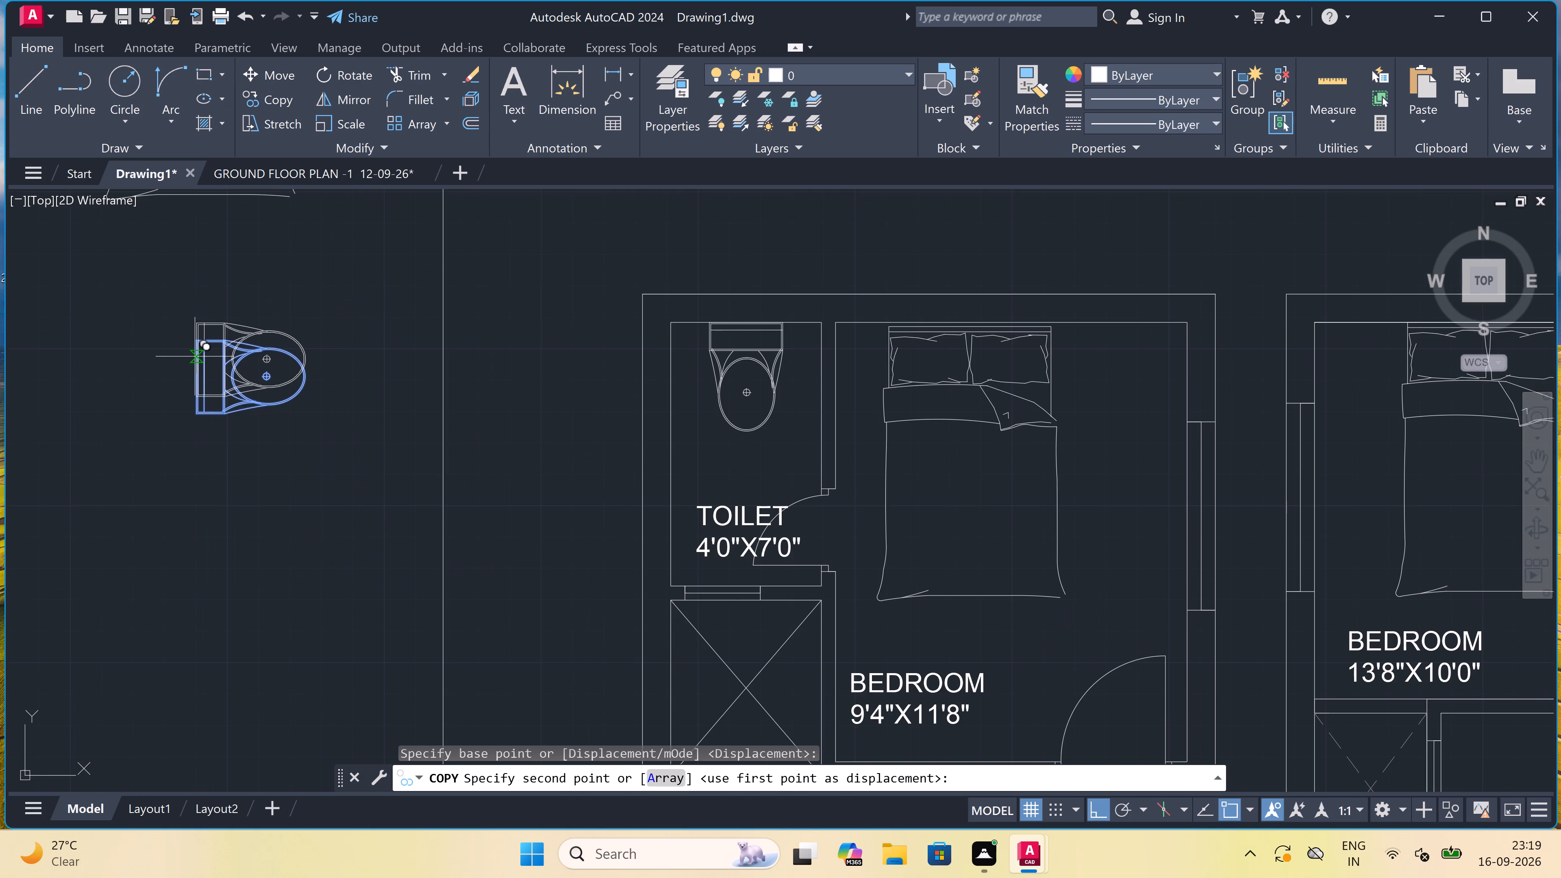
key(F8)
scroll(195, 356, down, 3)
scroll(350, 457, up, 2)
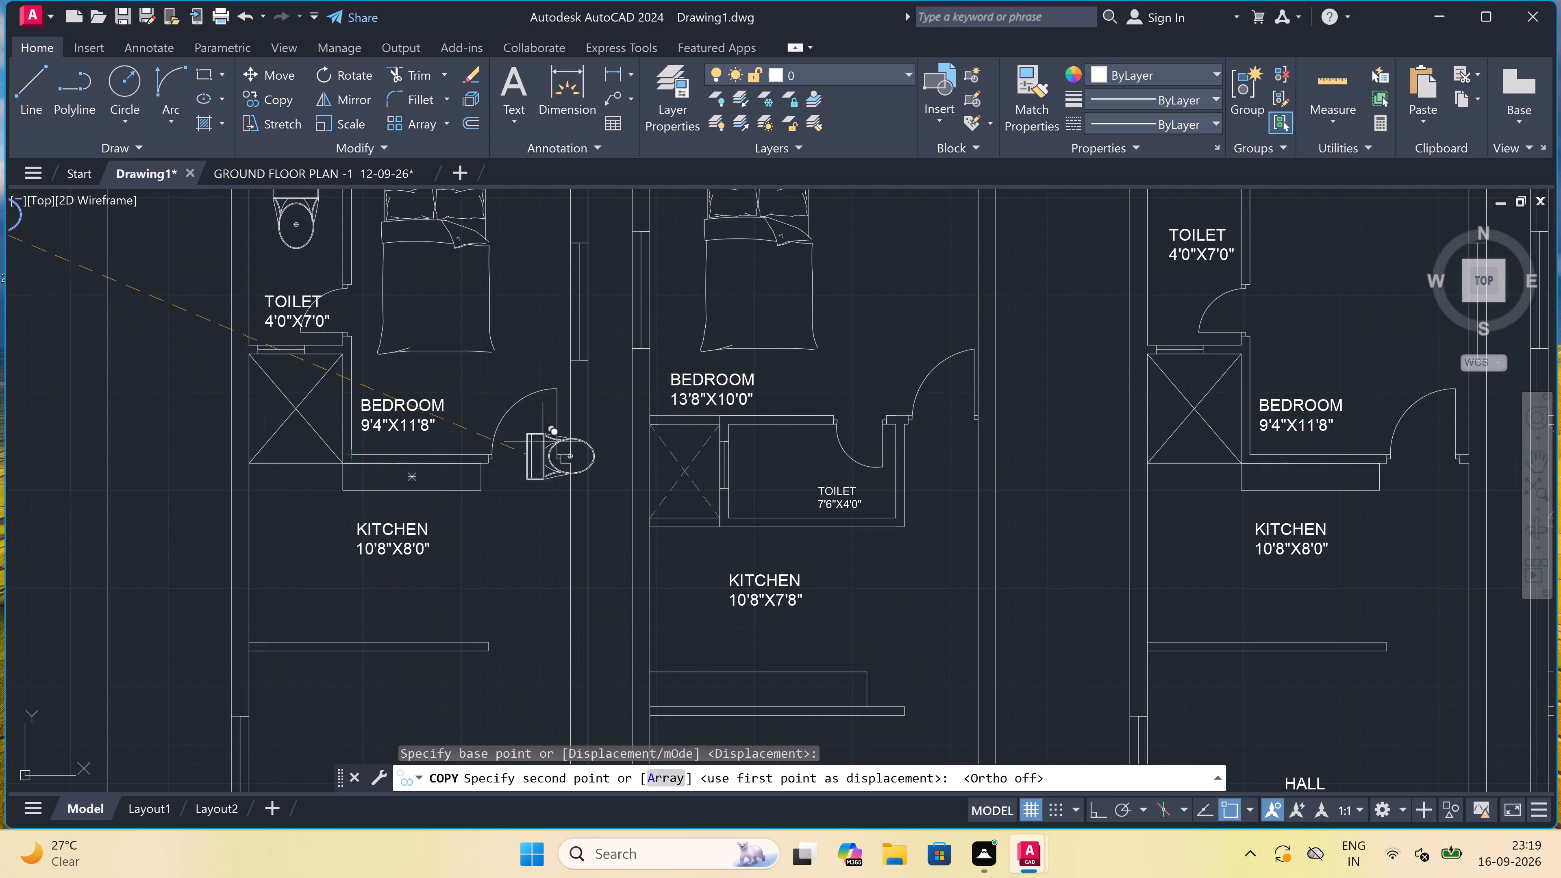
scroll(765, 458, up, 3)
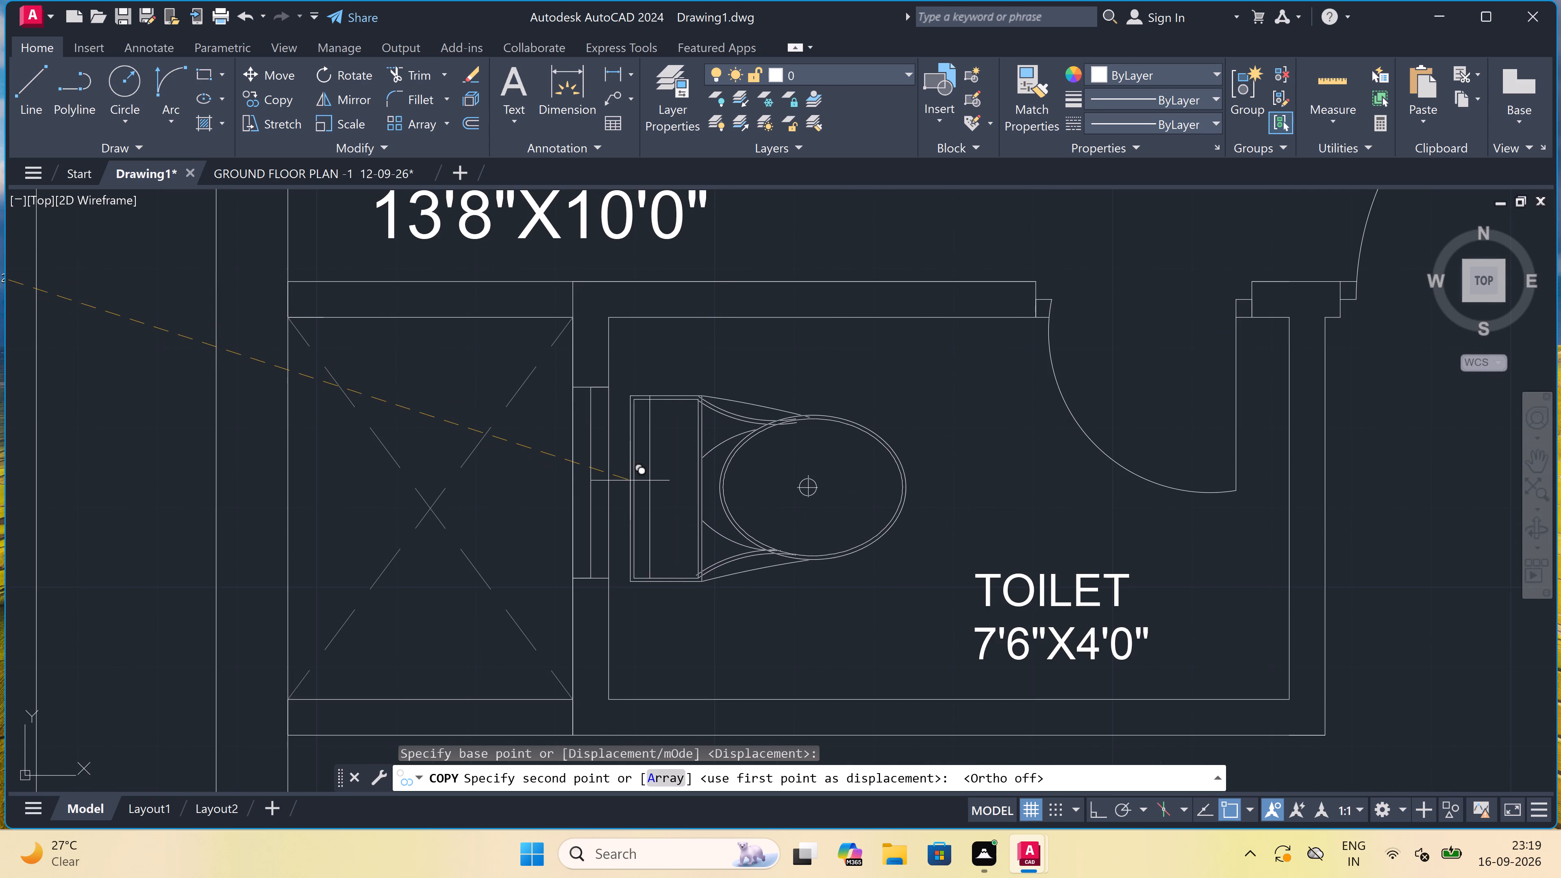
scroll(607, 475, up, 4)
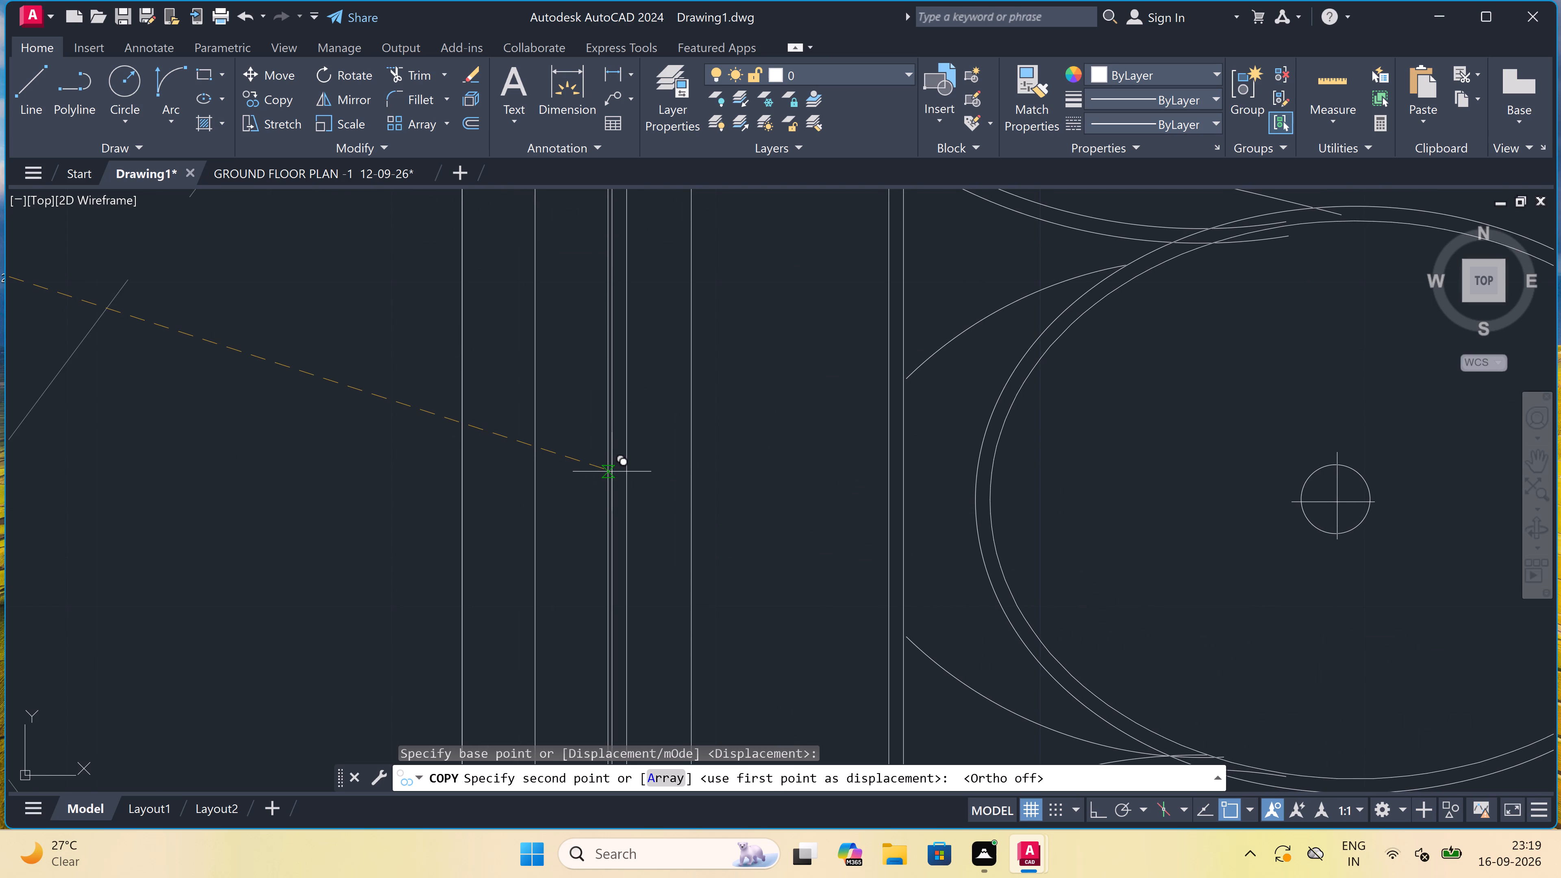
click(612, 472)
scroll(591, 392, down, 6)
scroll(582, 359, down, 3)
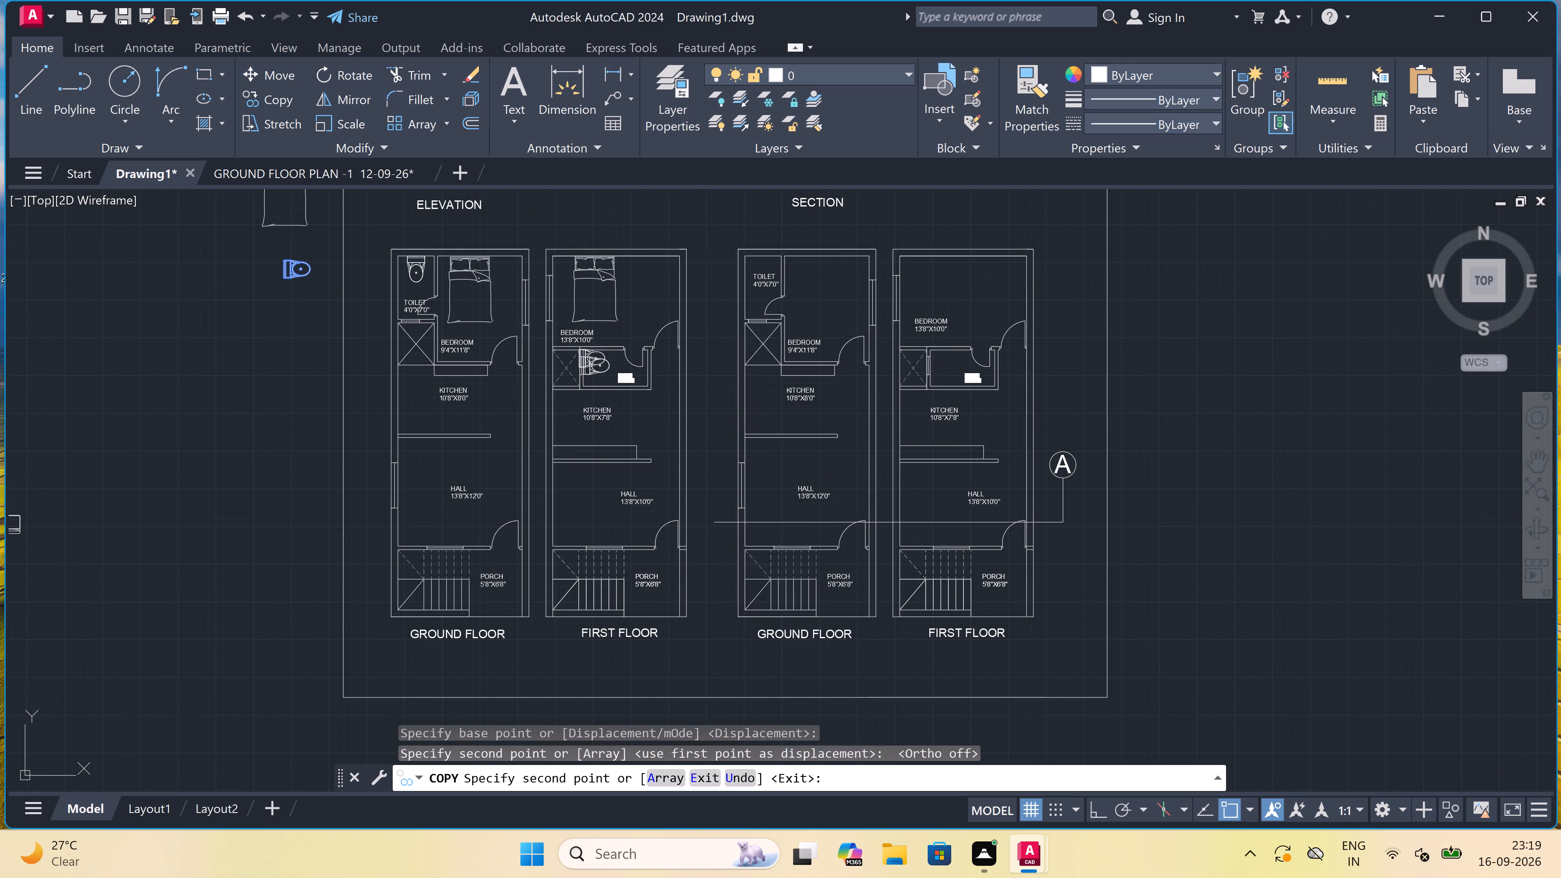
key(Escape)
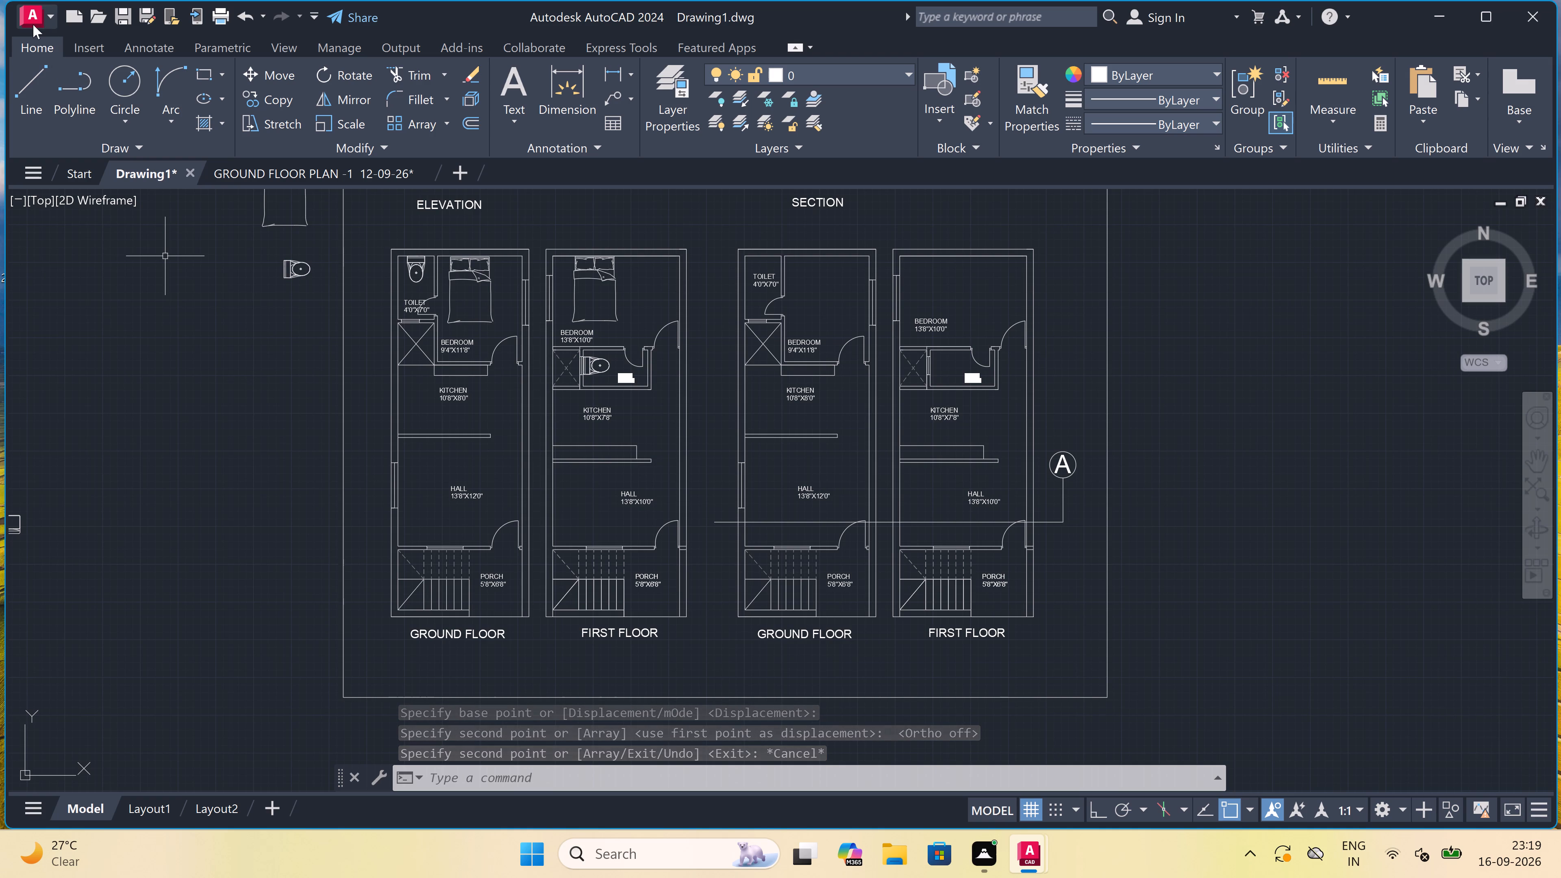
Rotate the three-seat sofa outside the sheet border by 270° about its centre with Ortho on, so its back faces west.
scroll(143, 375, down, 3)
scroll(64, 392, up, 3)
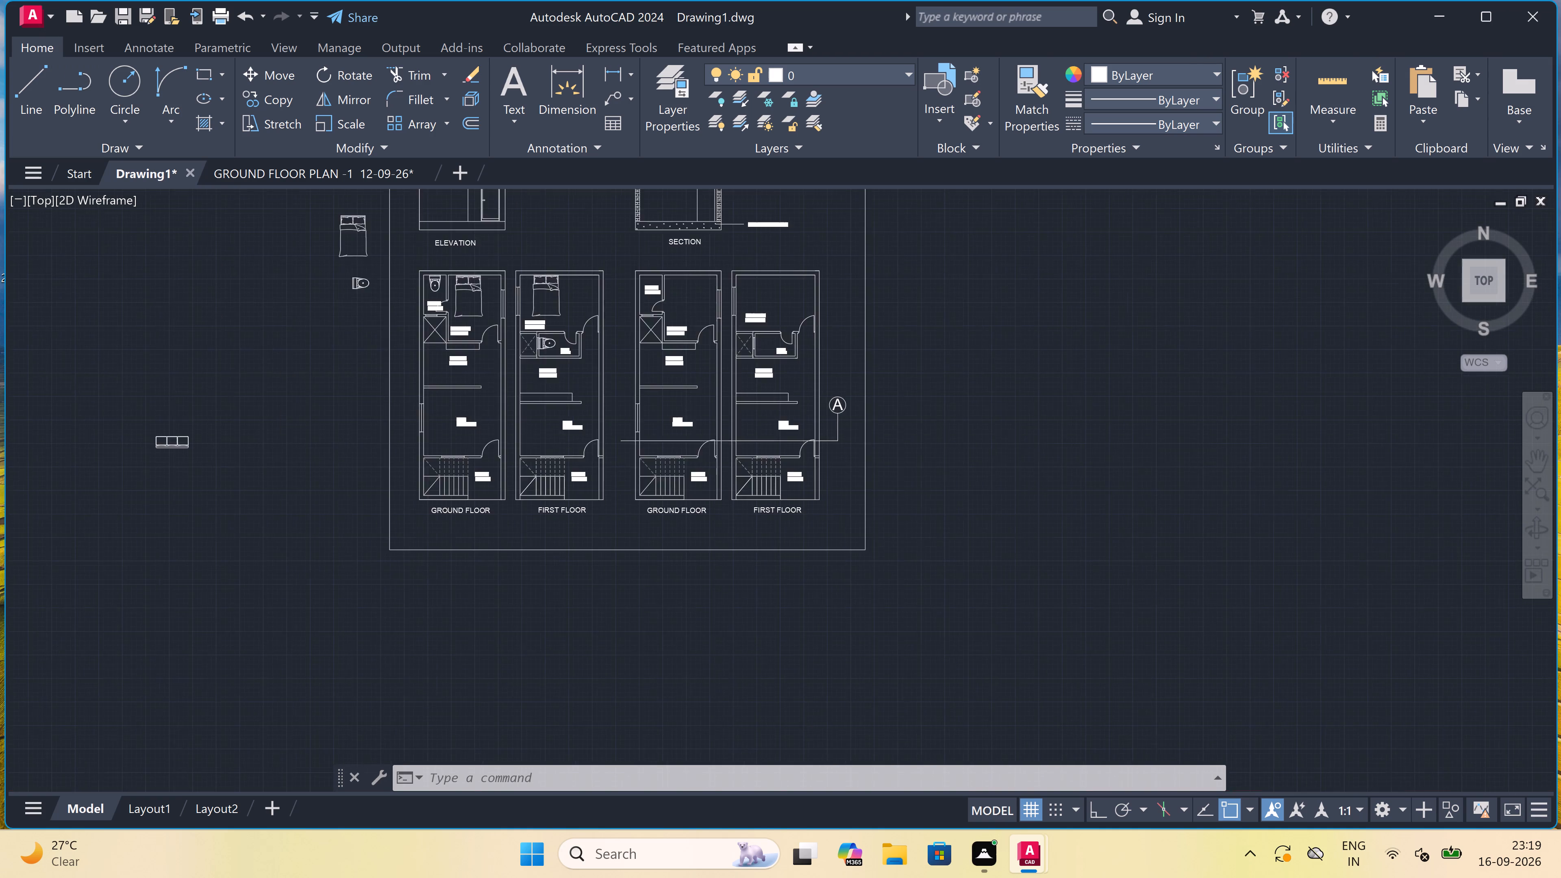
scroll(178, 412, up, 1)
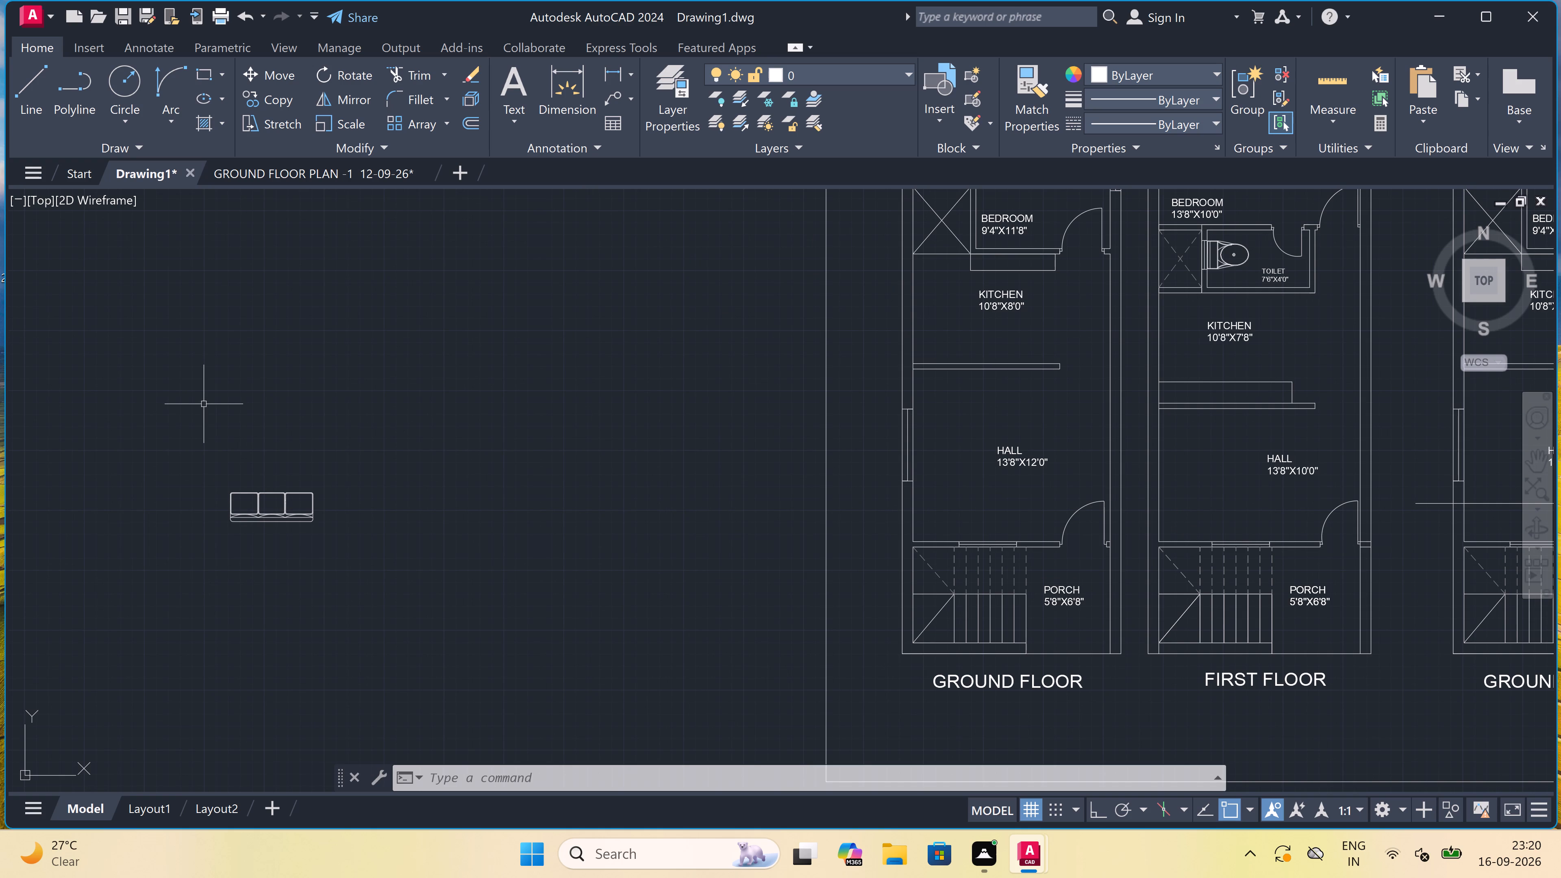
scroll(284, 435, up, 1)
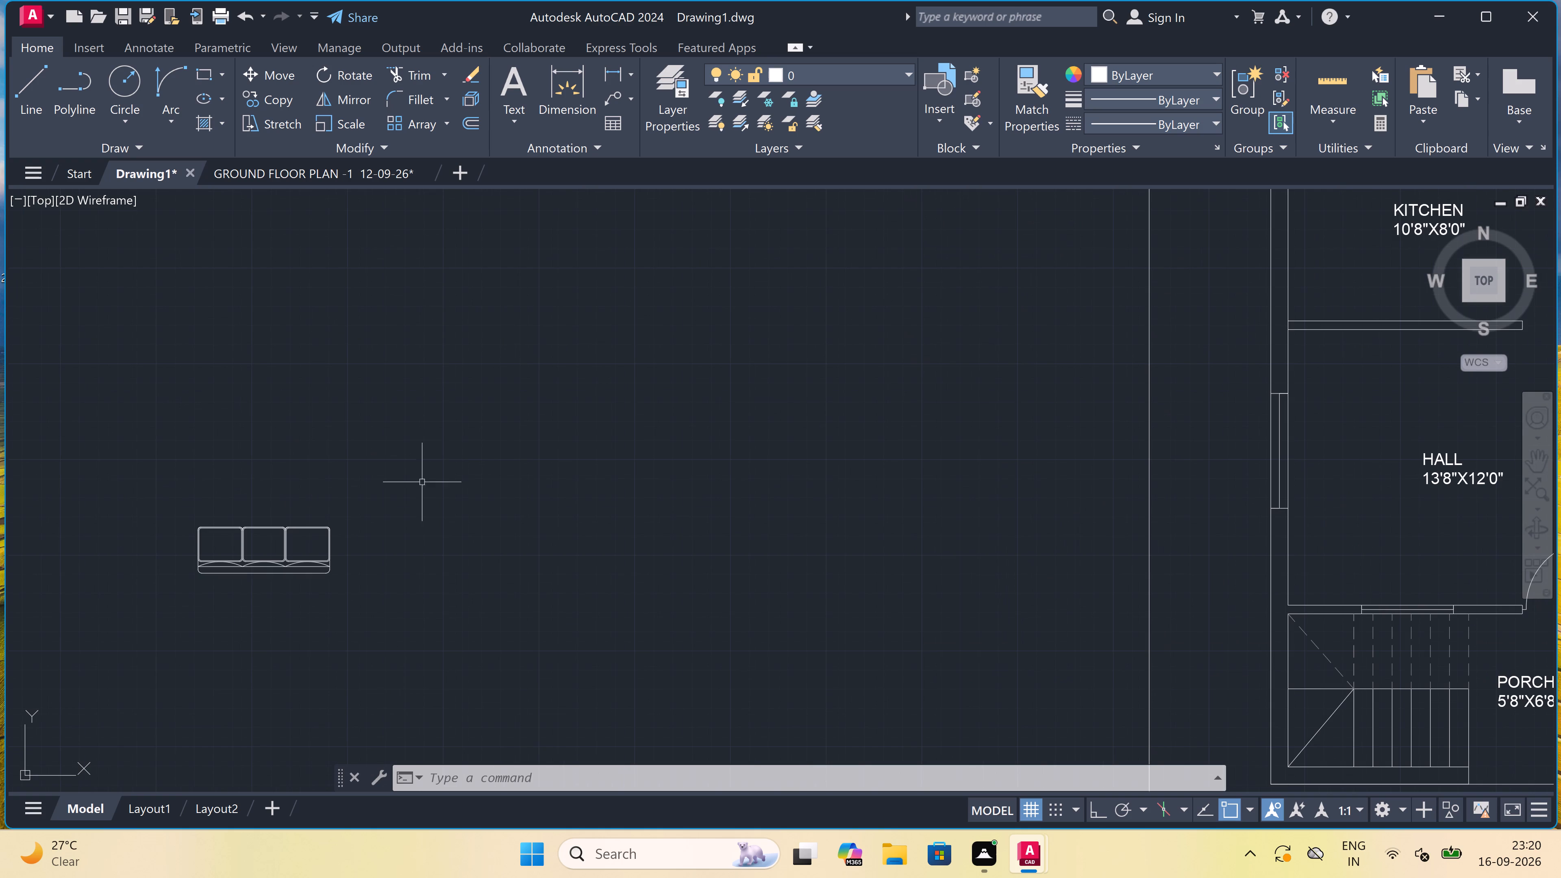
click(420, 481)
drag(419, 483, 411, 493)
drag(433, 477, 423, 482)
click(106, 595)
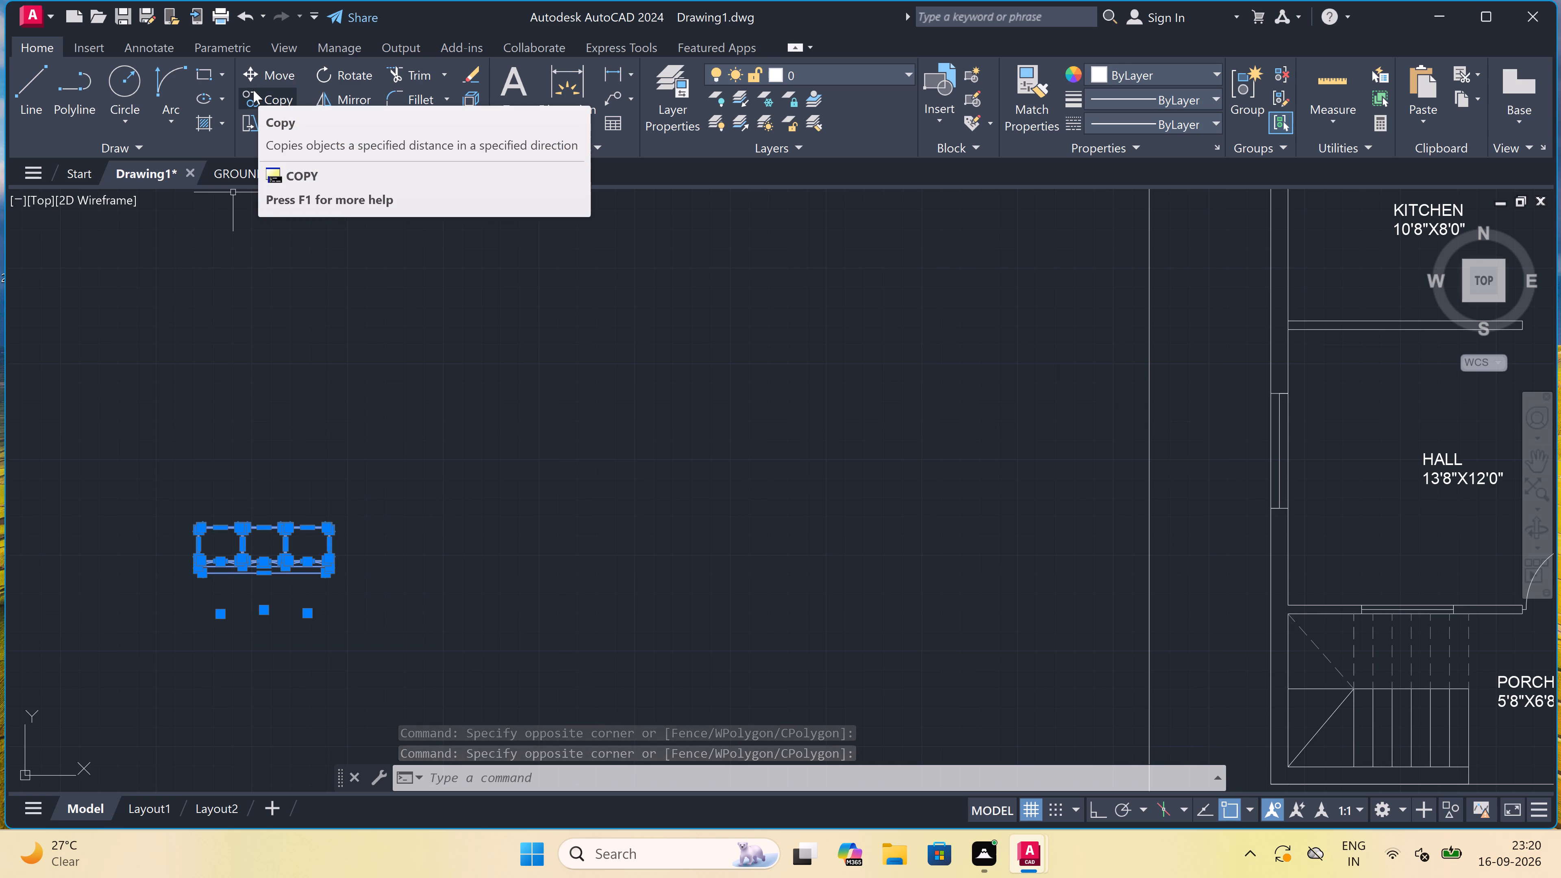
click(338, 75)
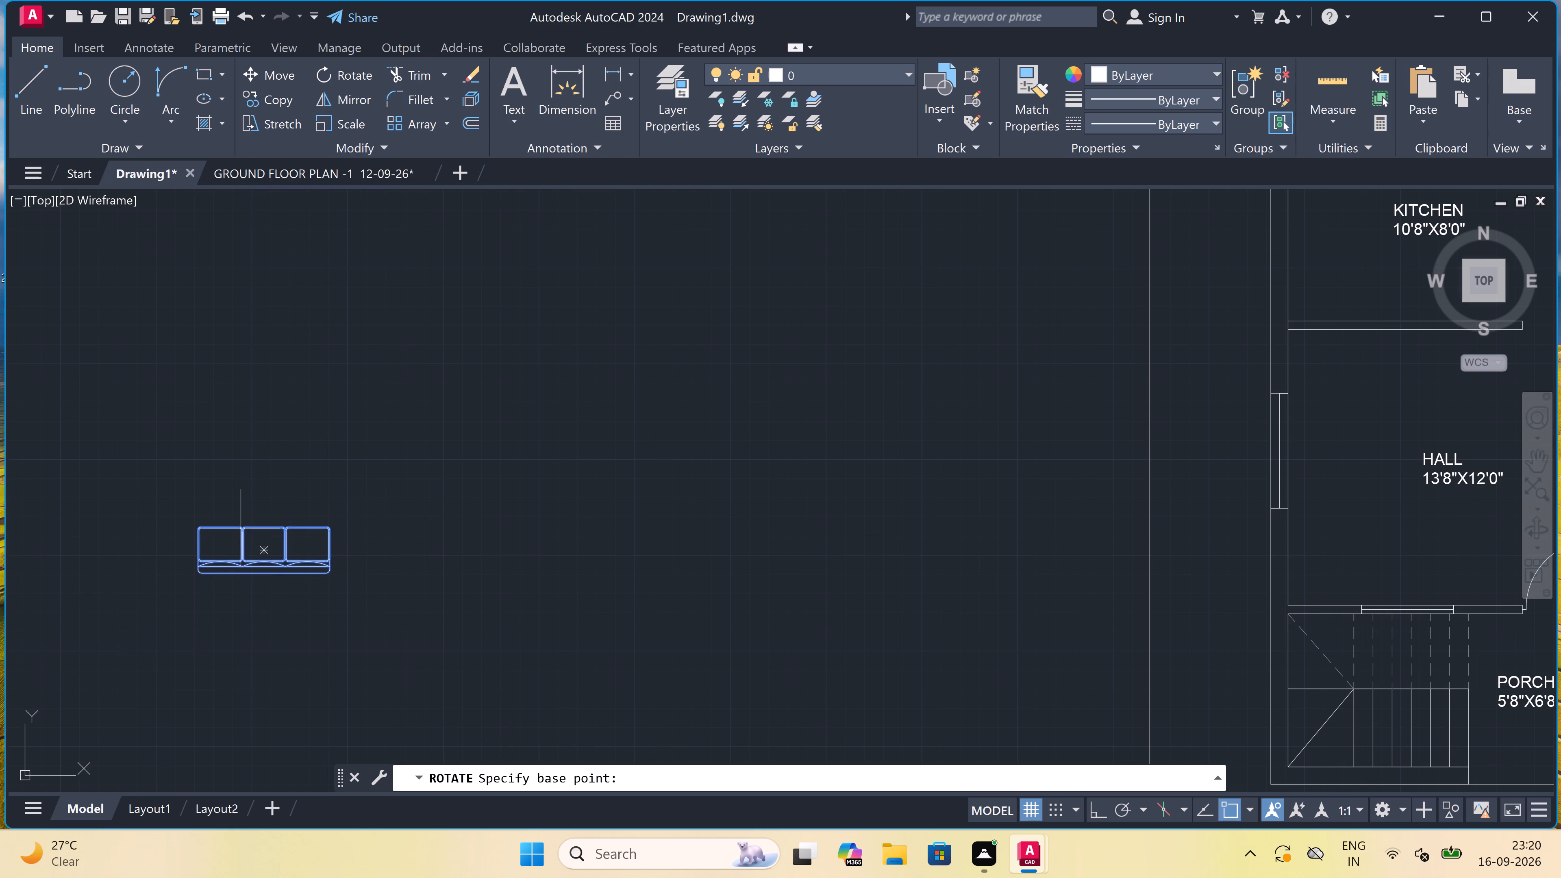
click(265, 547)
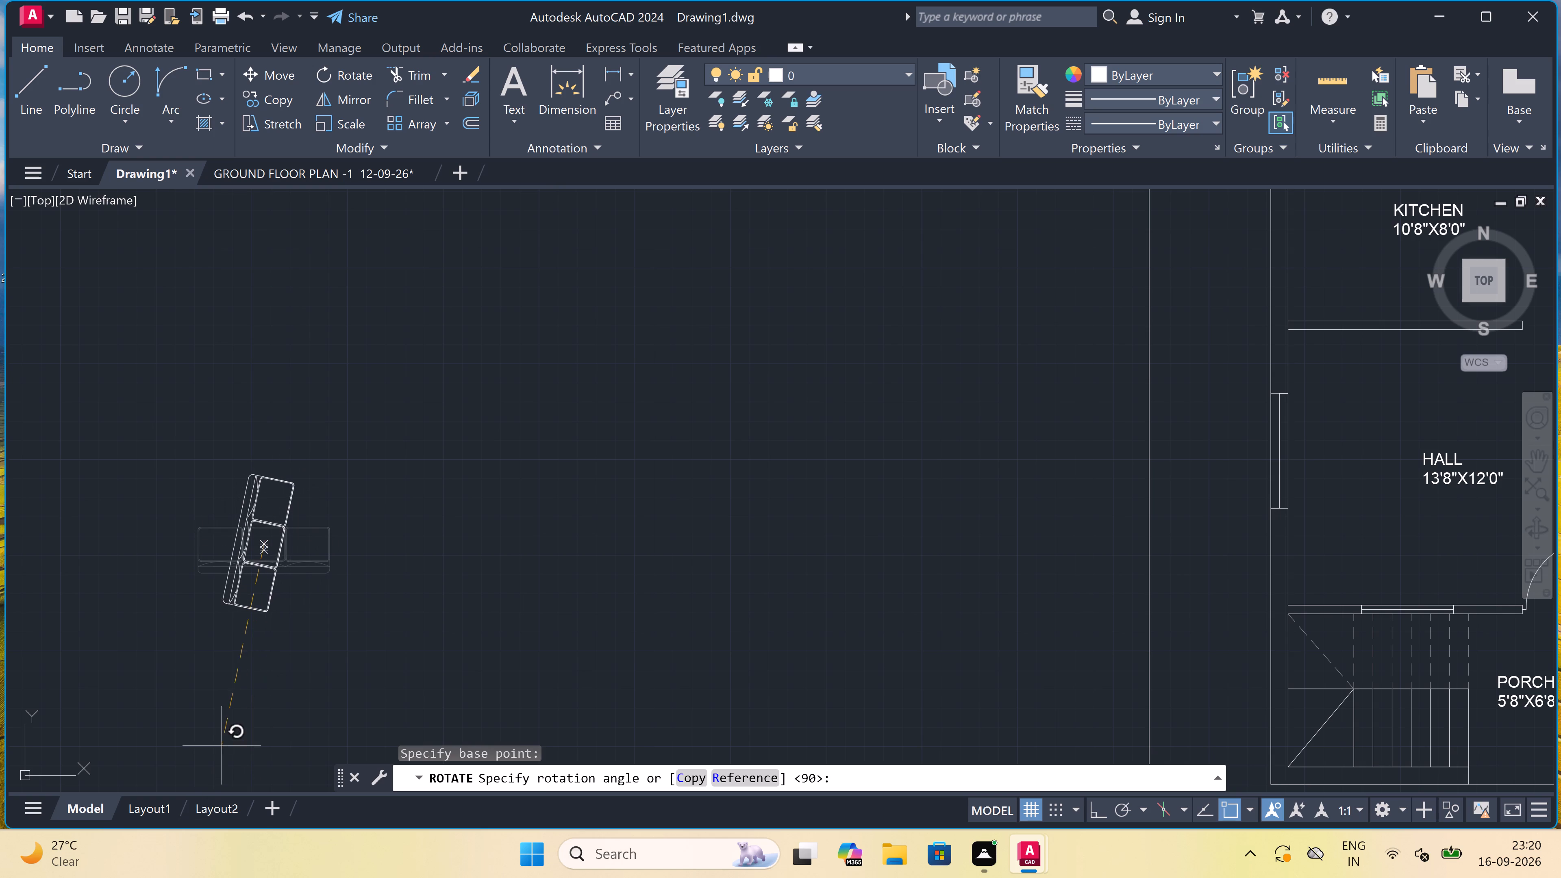
key(F8)
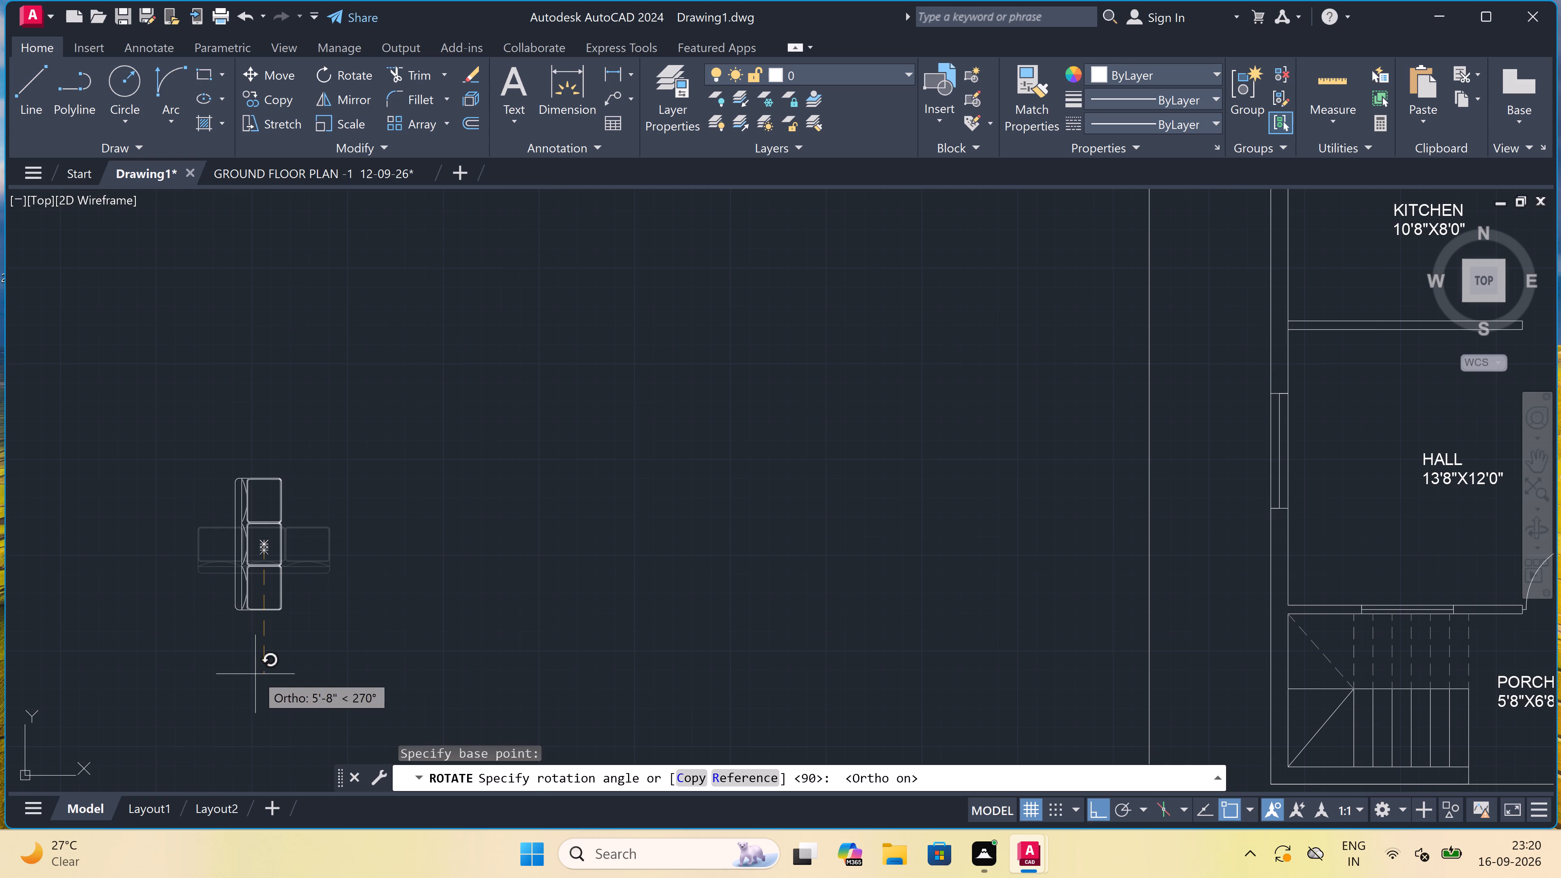
click(257, 672)
Scale up the rotated sofa from its back's midpoint, picking a distance a little over 3'-6" upward.
click(344, 422)
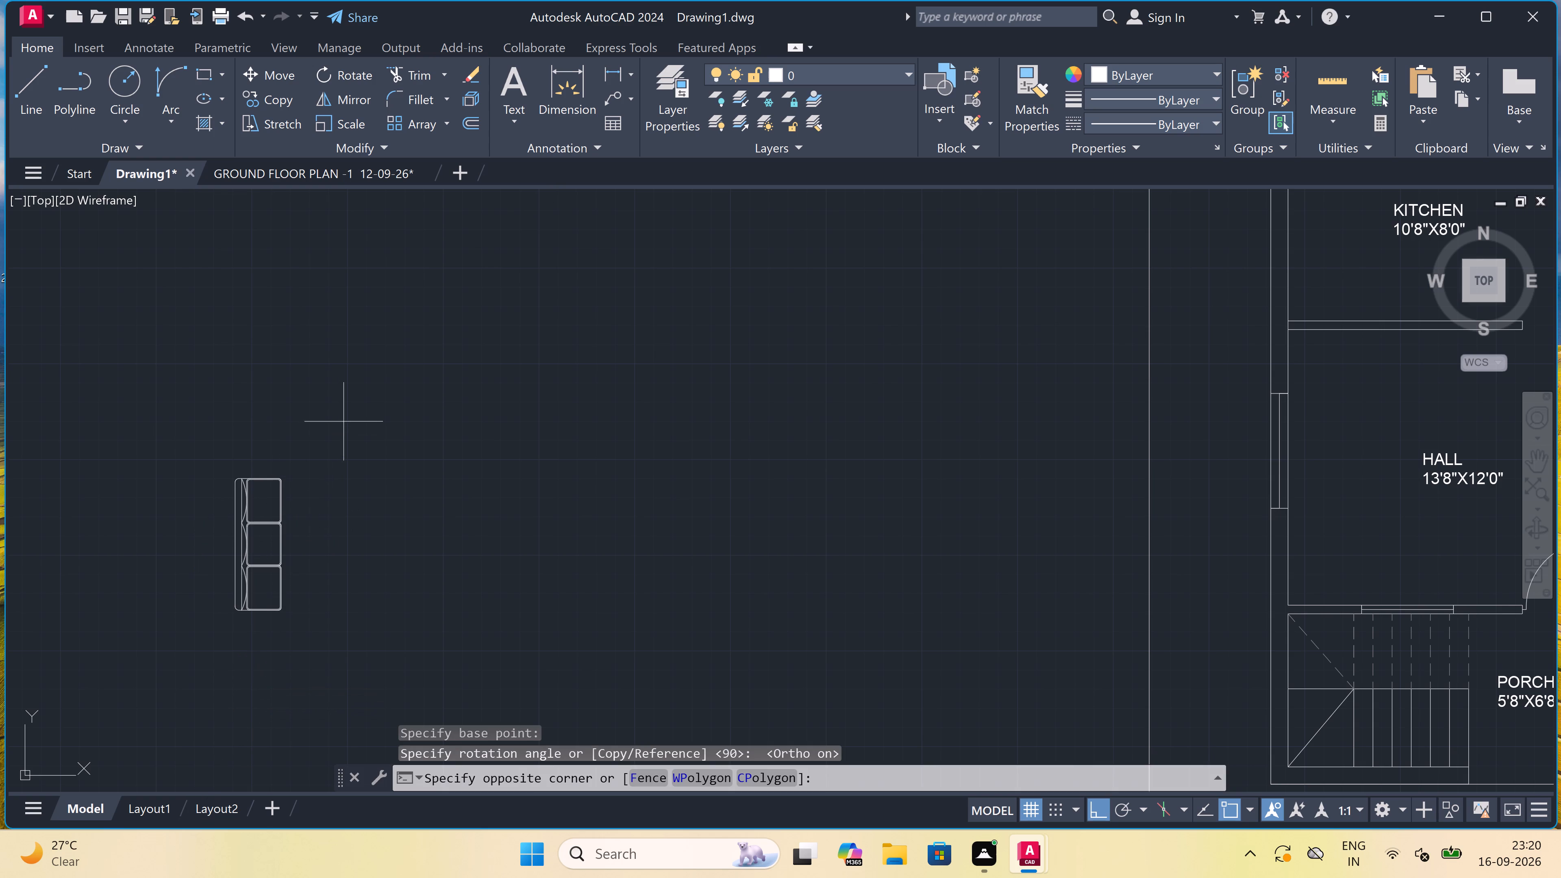
click(115, 634)
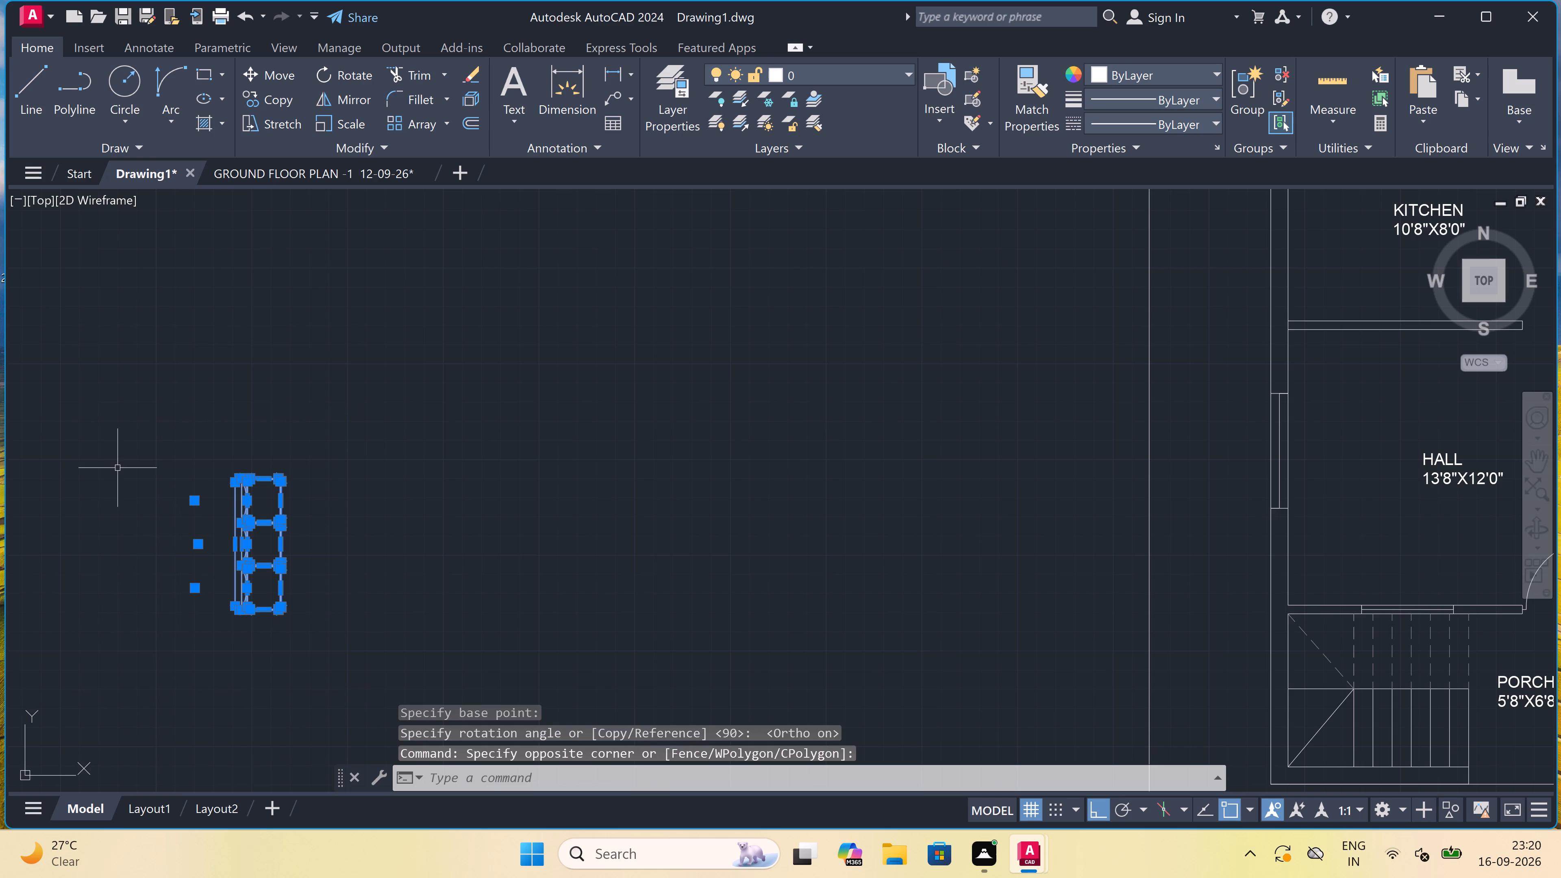
click(358, 120)
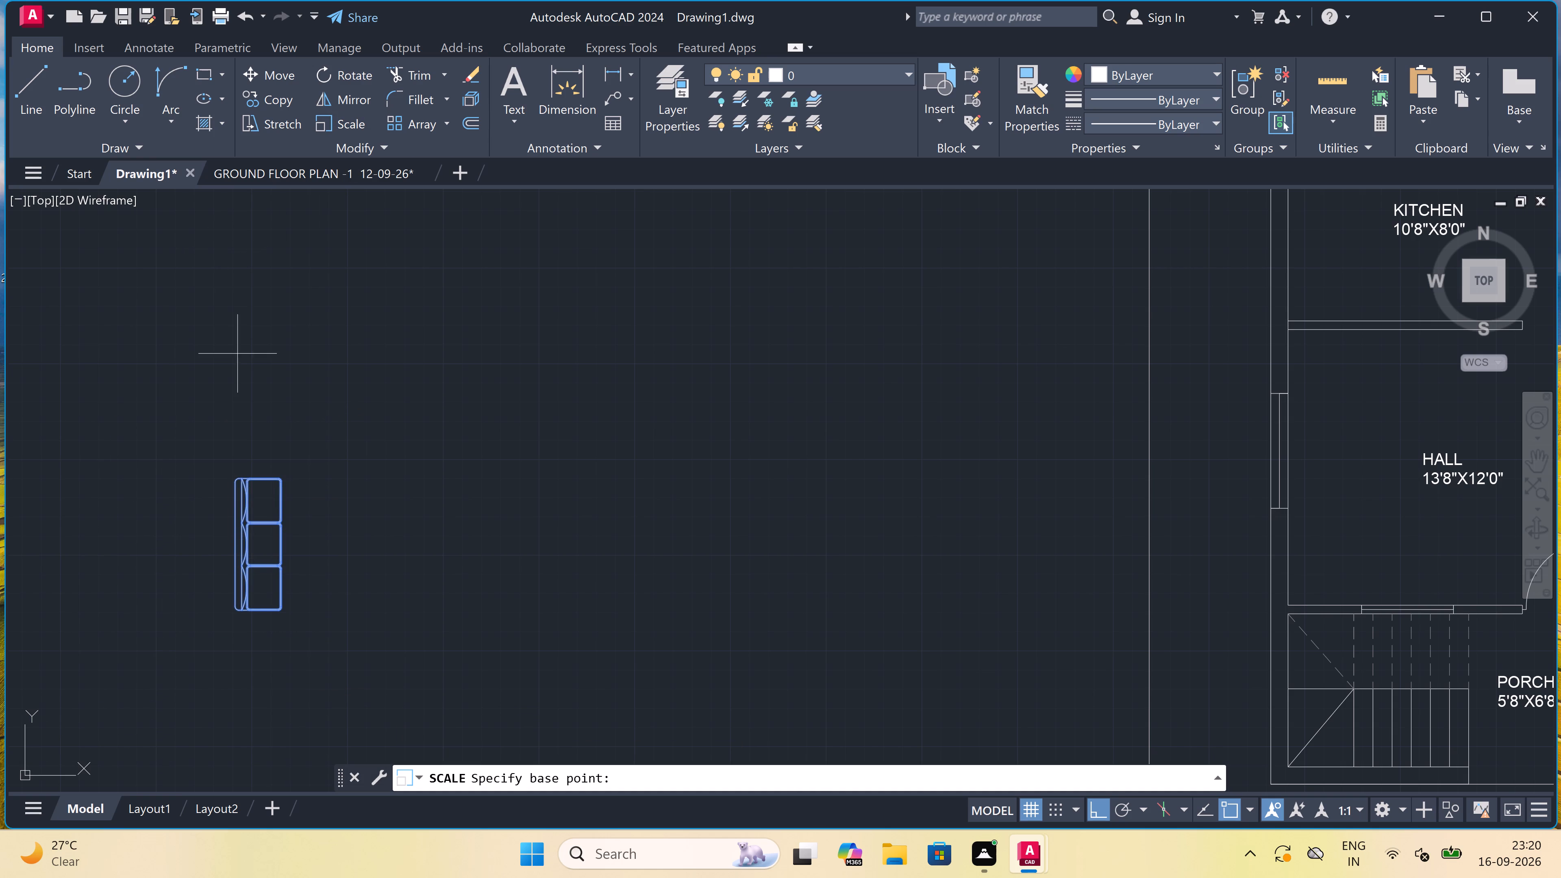
click(235, 536)
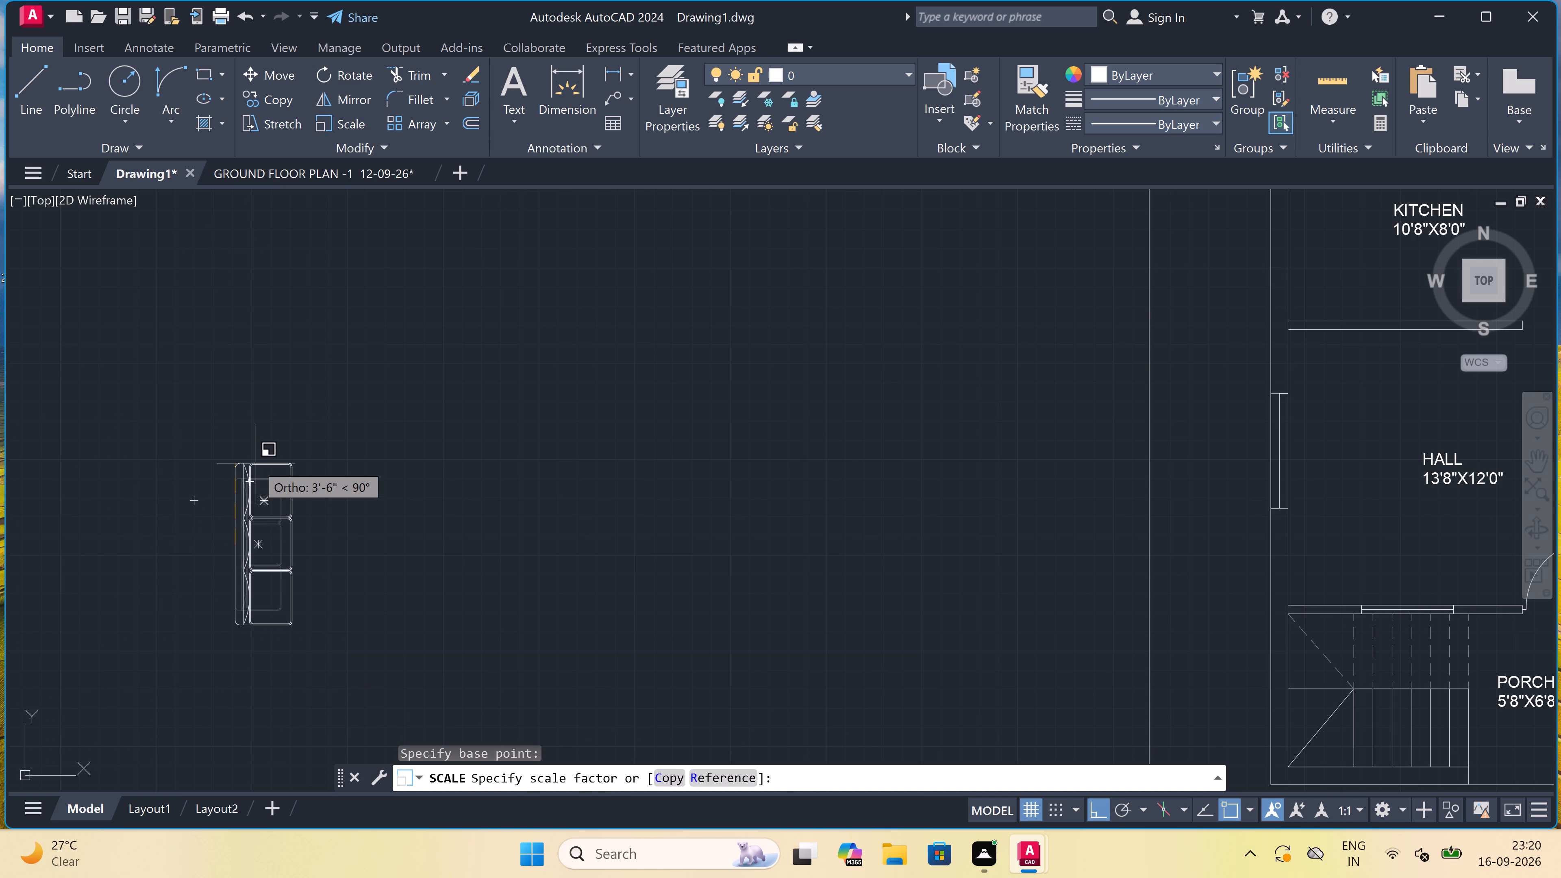
click(258, 455)
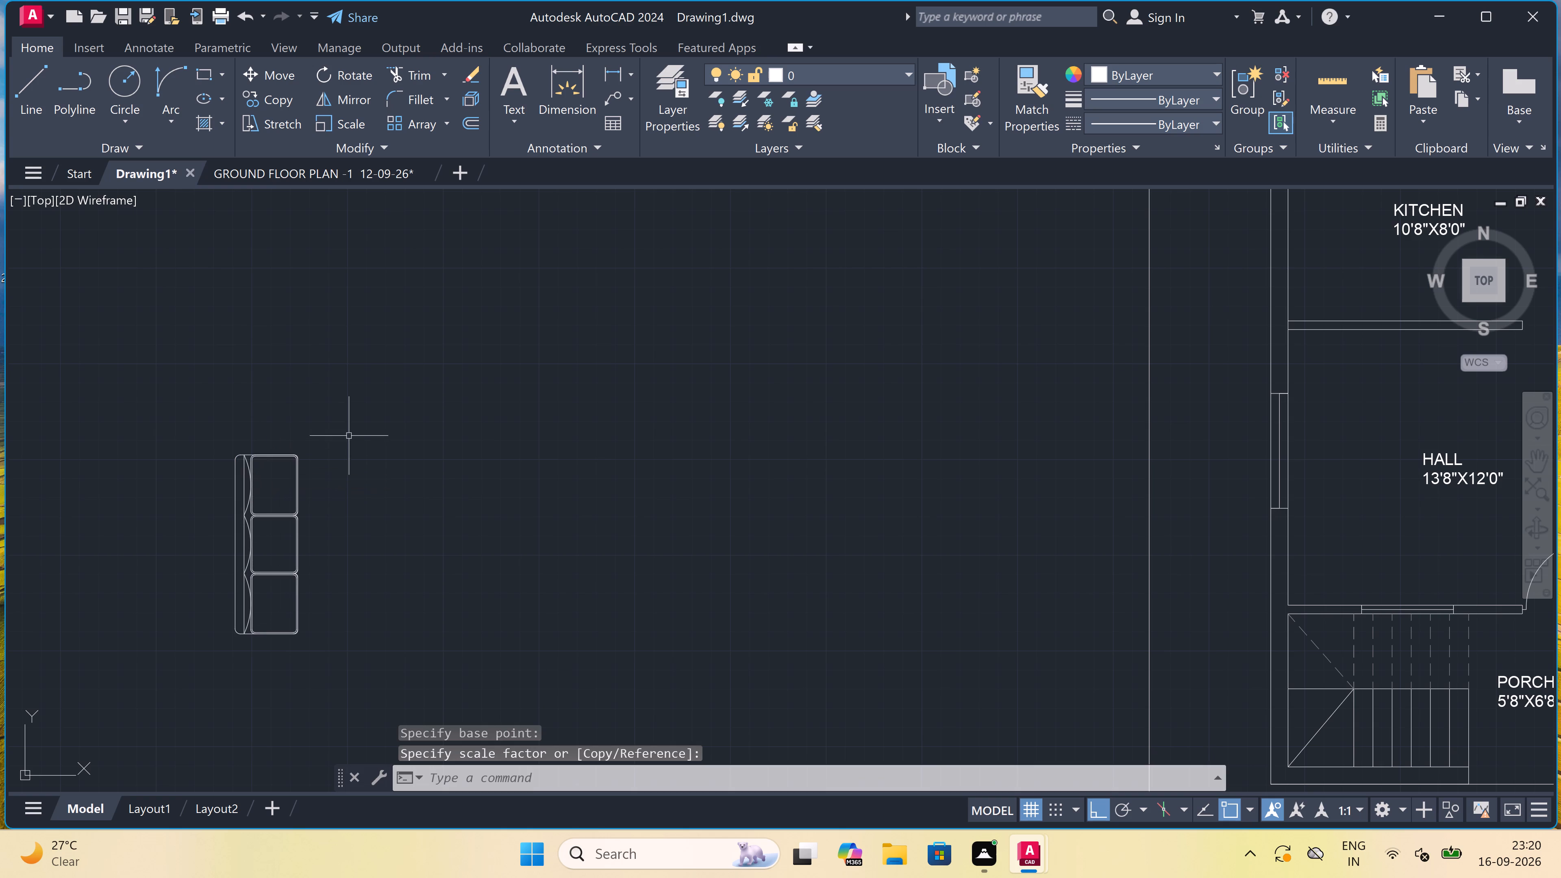
Move the enlarged sofa with Ortho off into the first GROUND FLOOR plan's hall, its back just inside the west wall beside the window.
click(366, 424)
click(172, 664)
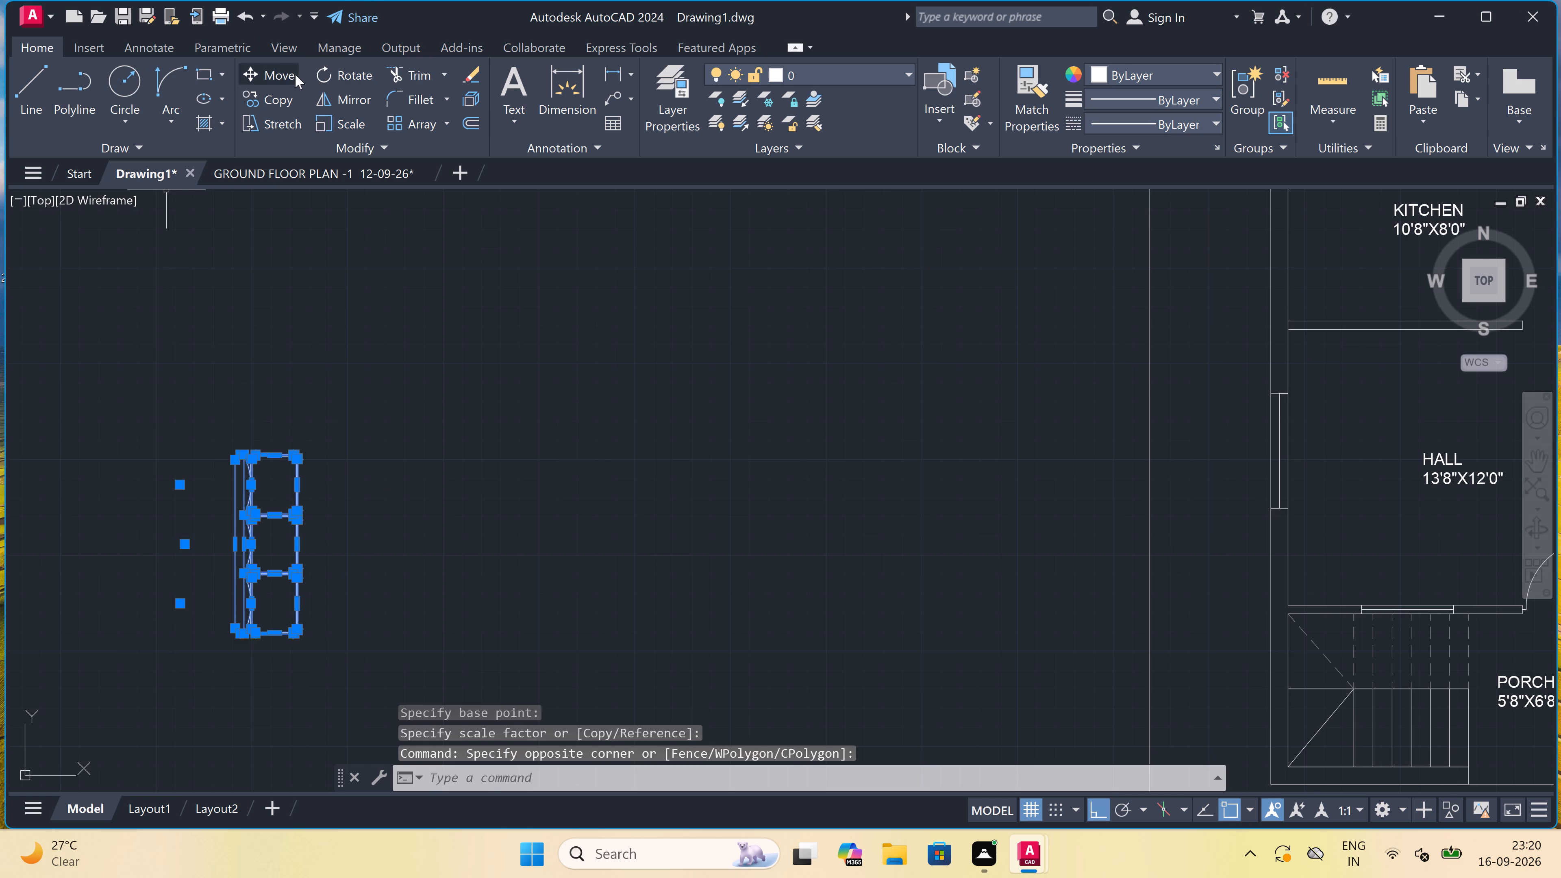
click(278, 71)
drag(281, 491, 285, 492)
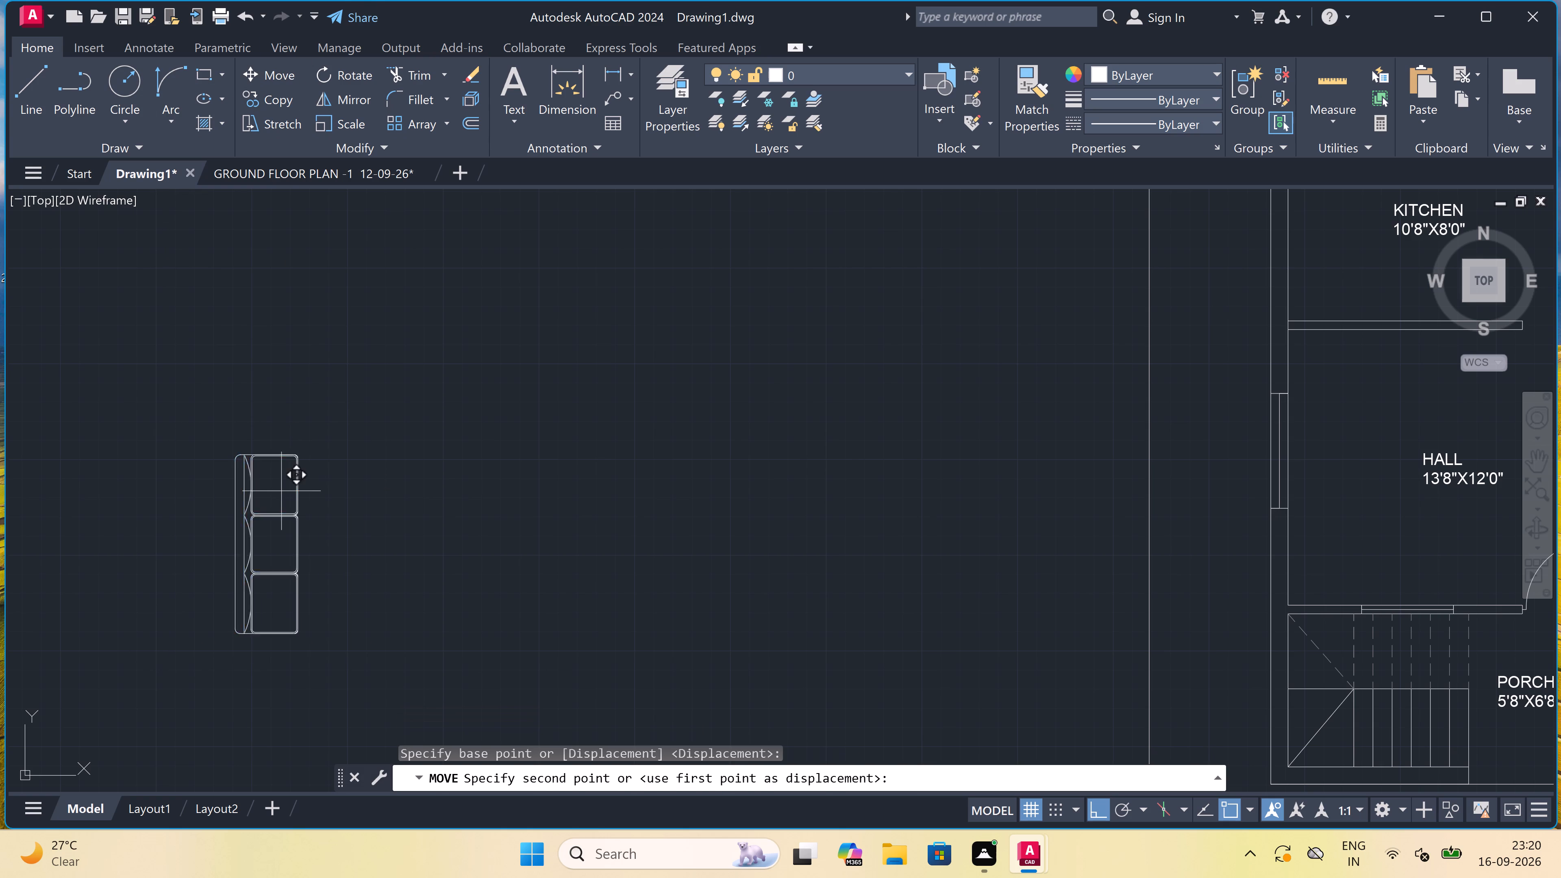
drag(285, 492, 290, 492)
key(F8)
scroll(793, 392, down, 1)
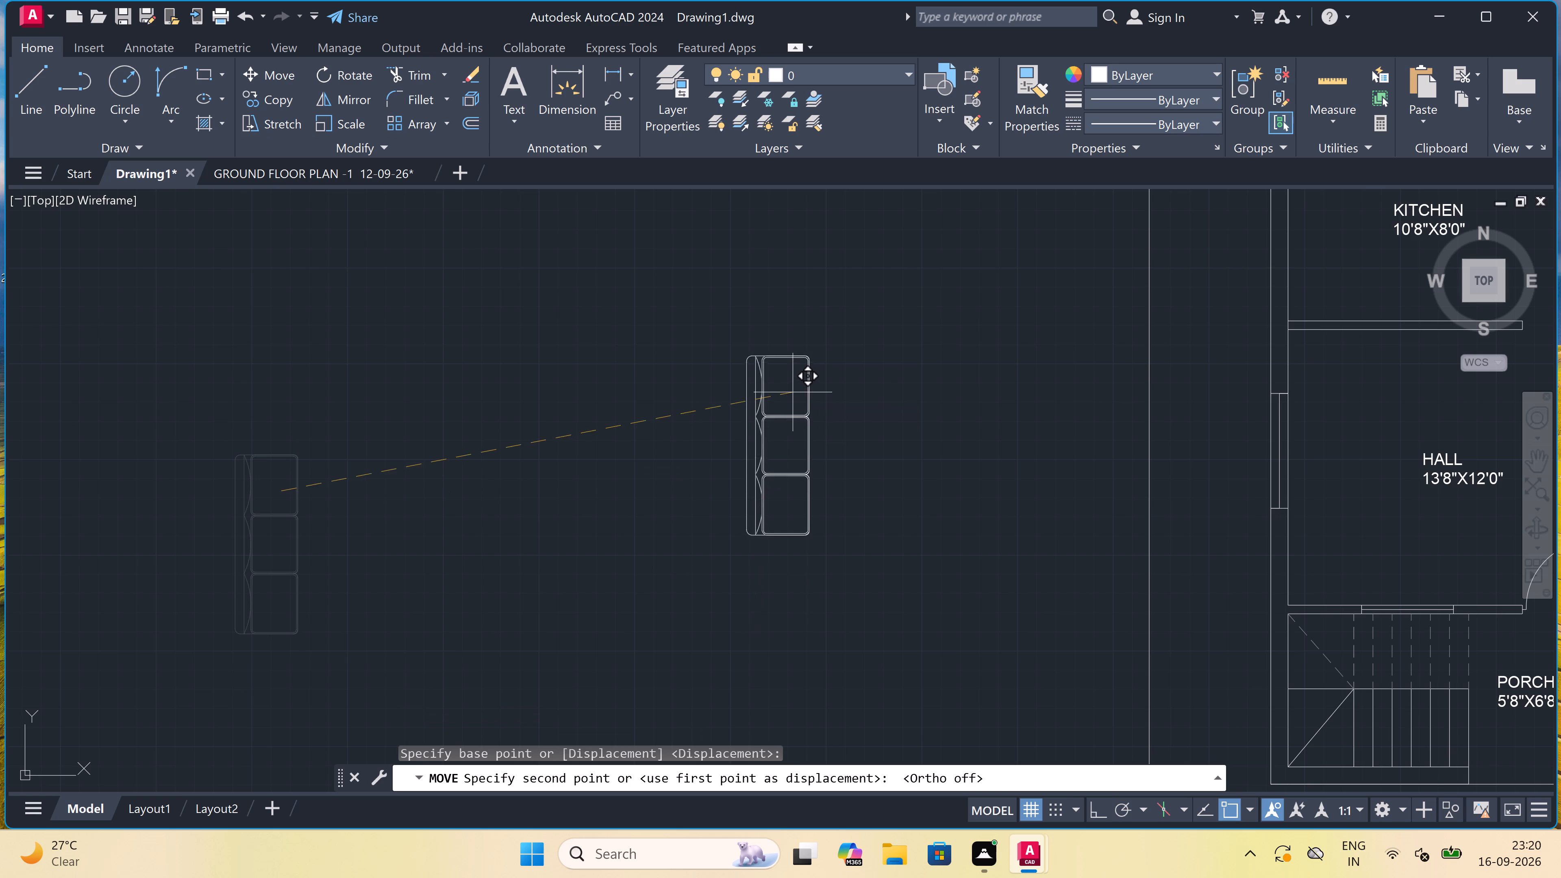
scroll(792, 391, down, 1)
scroll(1056, 377, up, 4)
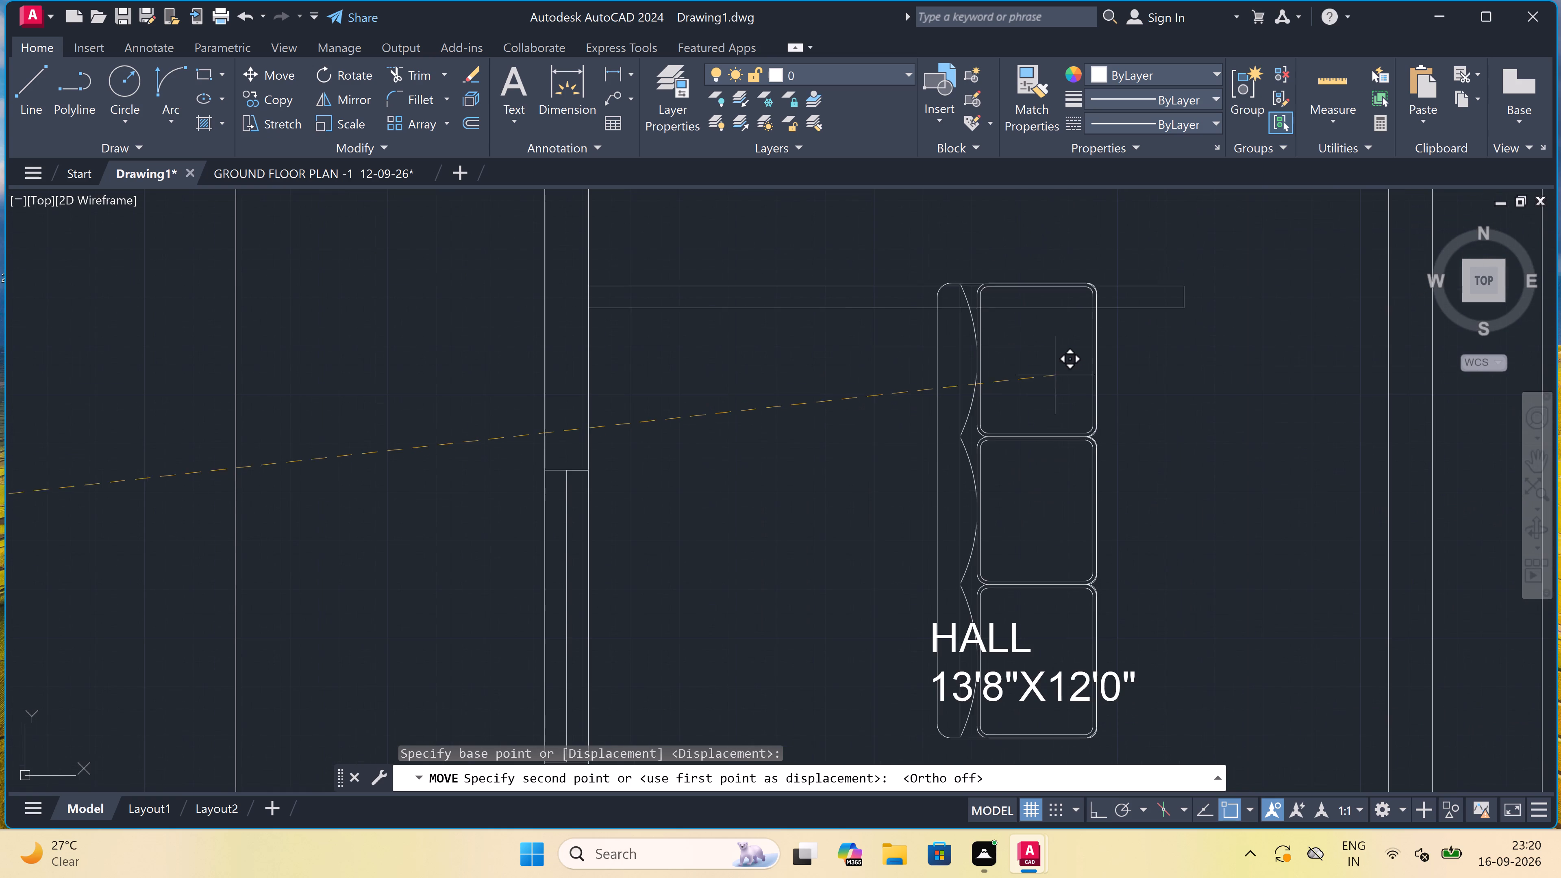
scroll(950, 391, down, 2)
scroll(876, 429, up, 1)
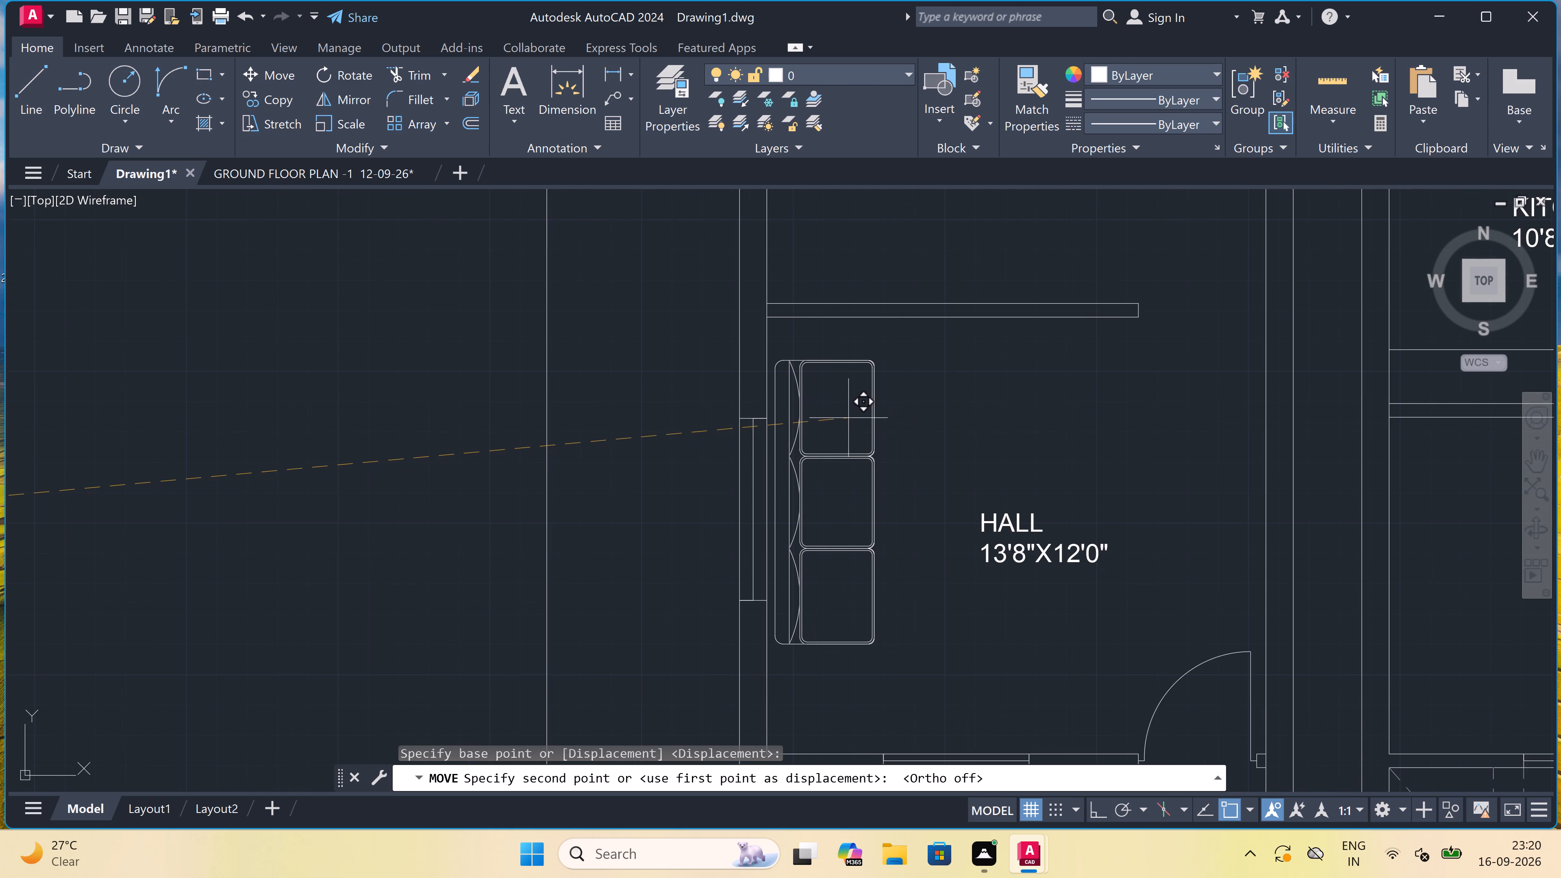
click(848, 418)
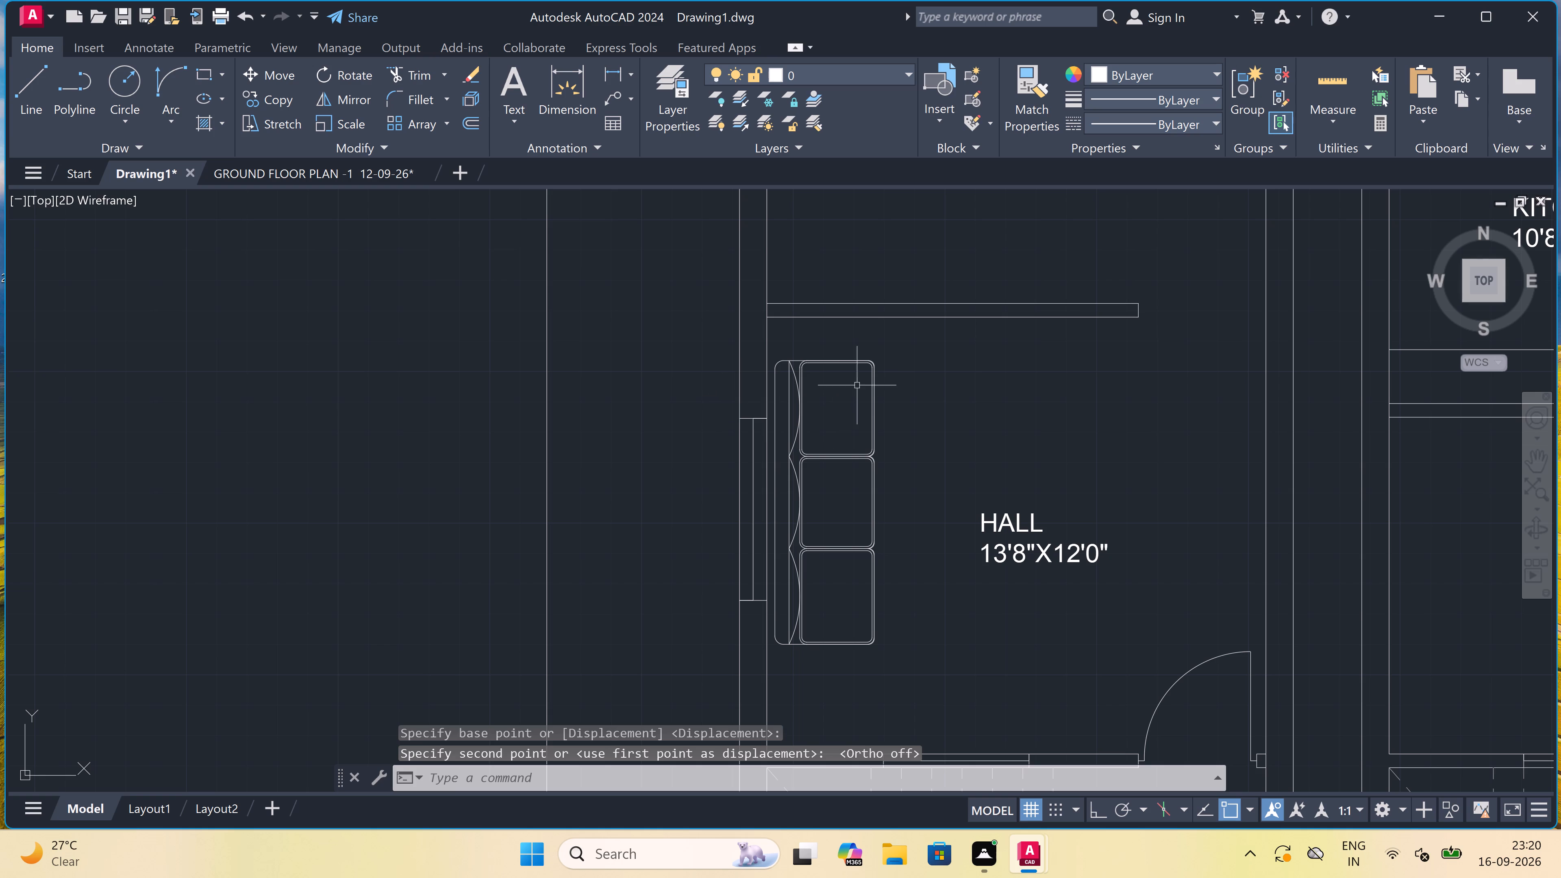
Copy the ground floor sofa into the first FIRST FLOOR plan's 13'8"X10'0" hall, its back against the west wall.
click(900, 347)
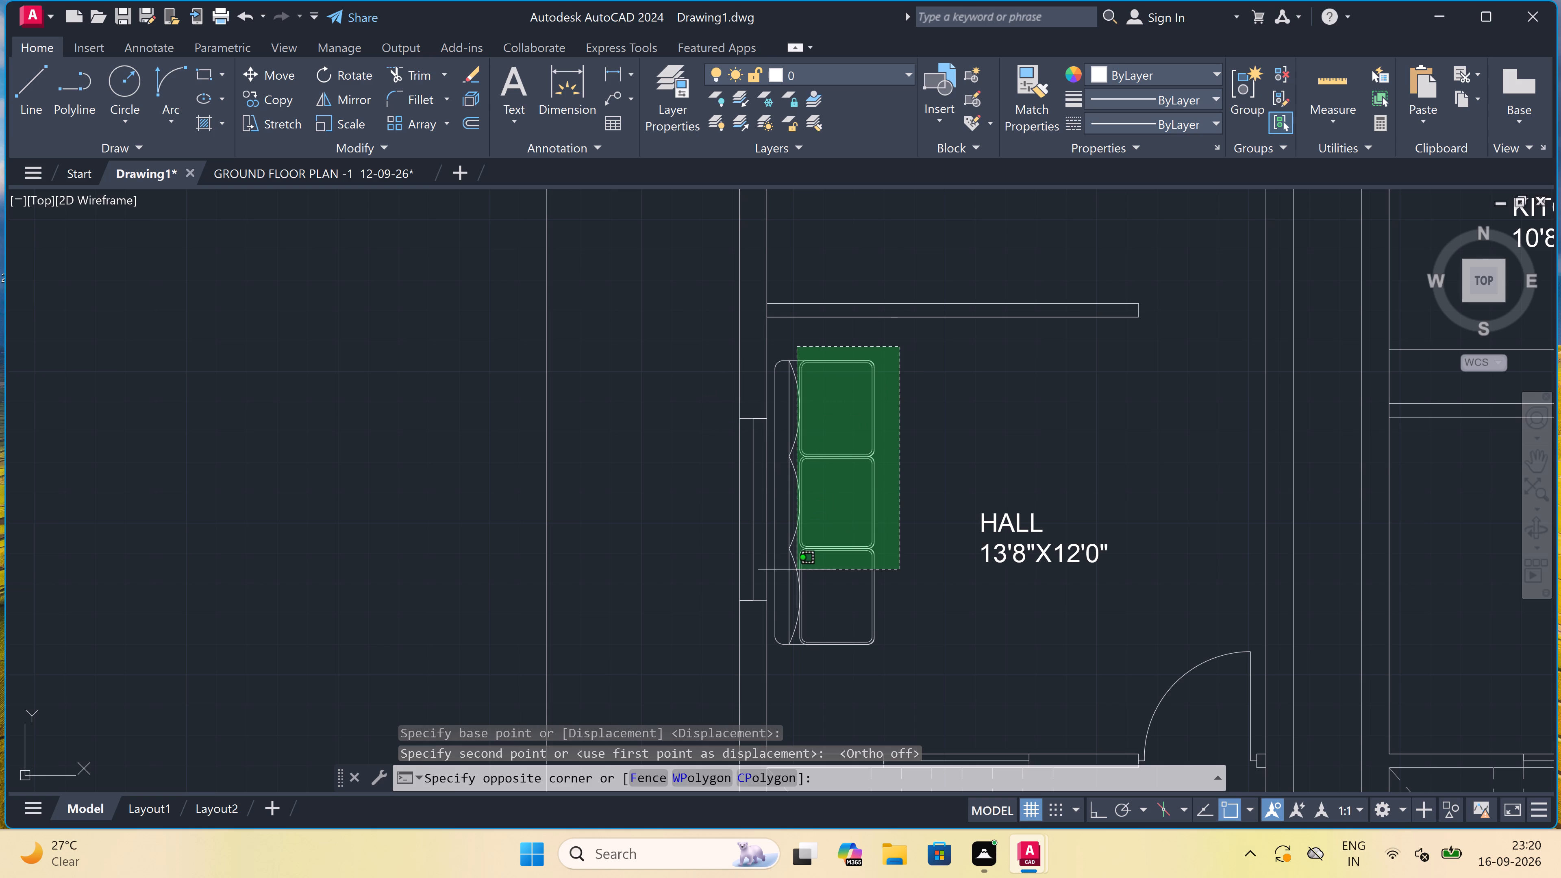
scroll(776, 633, up, 2)
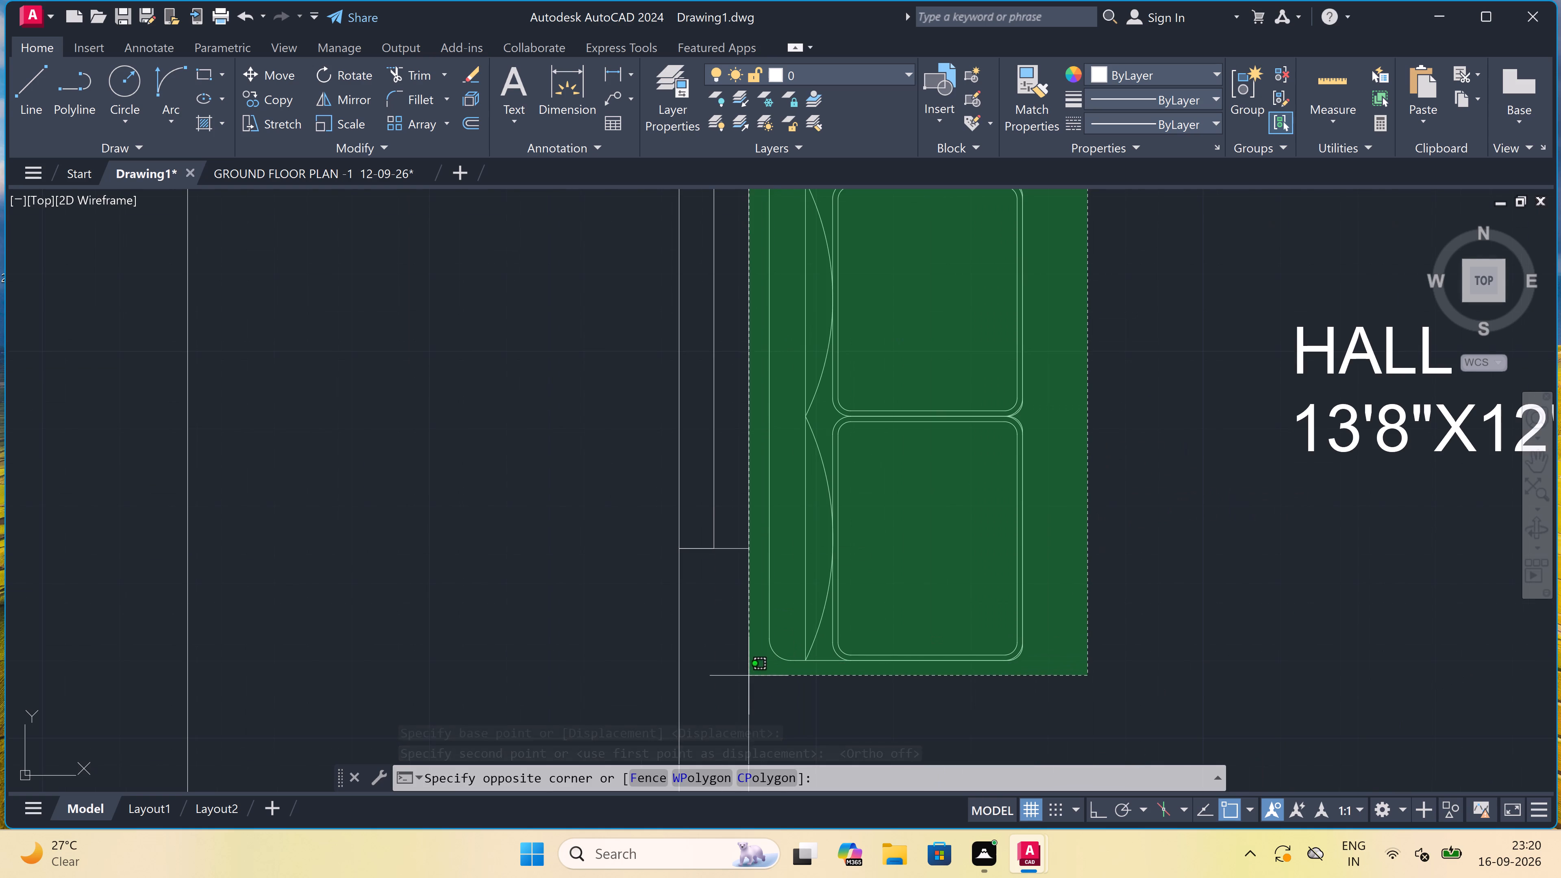
click(765, 676)
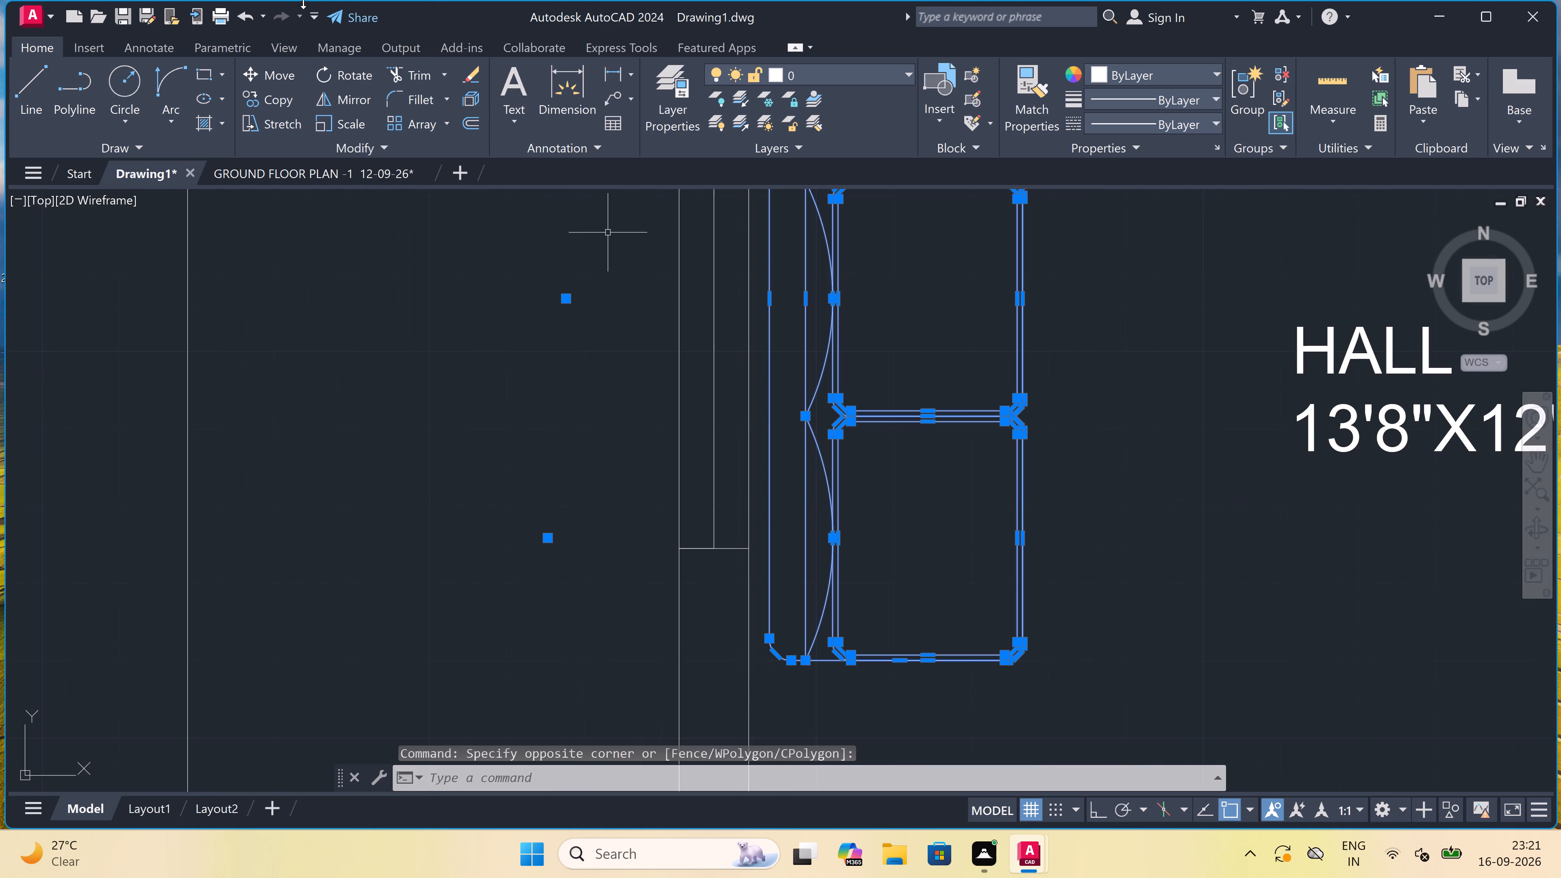
click(276, 100)
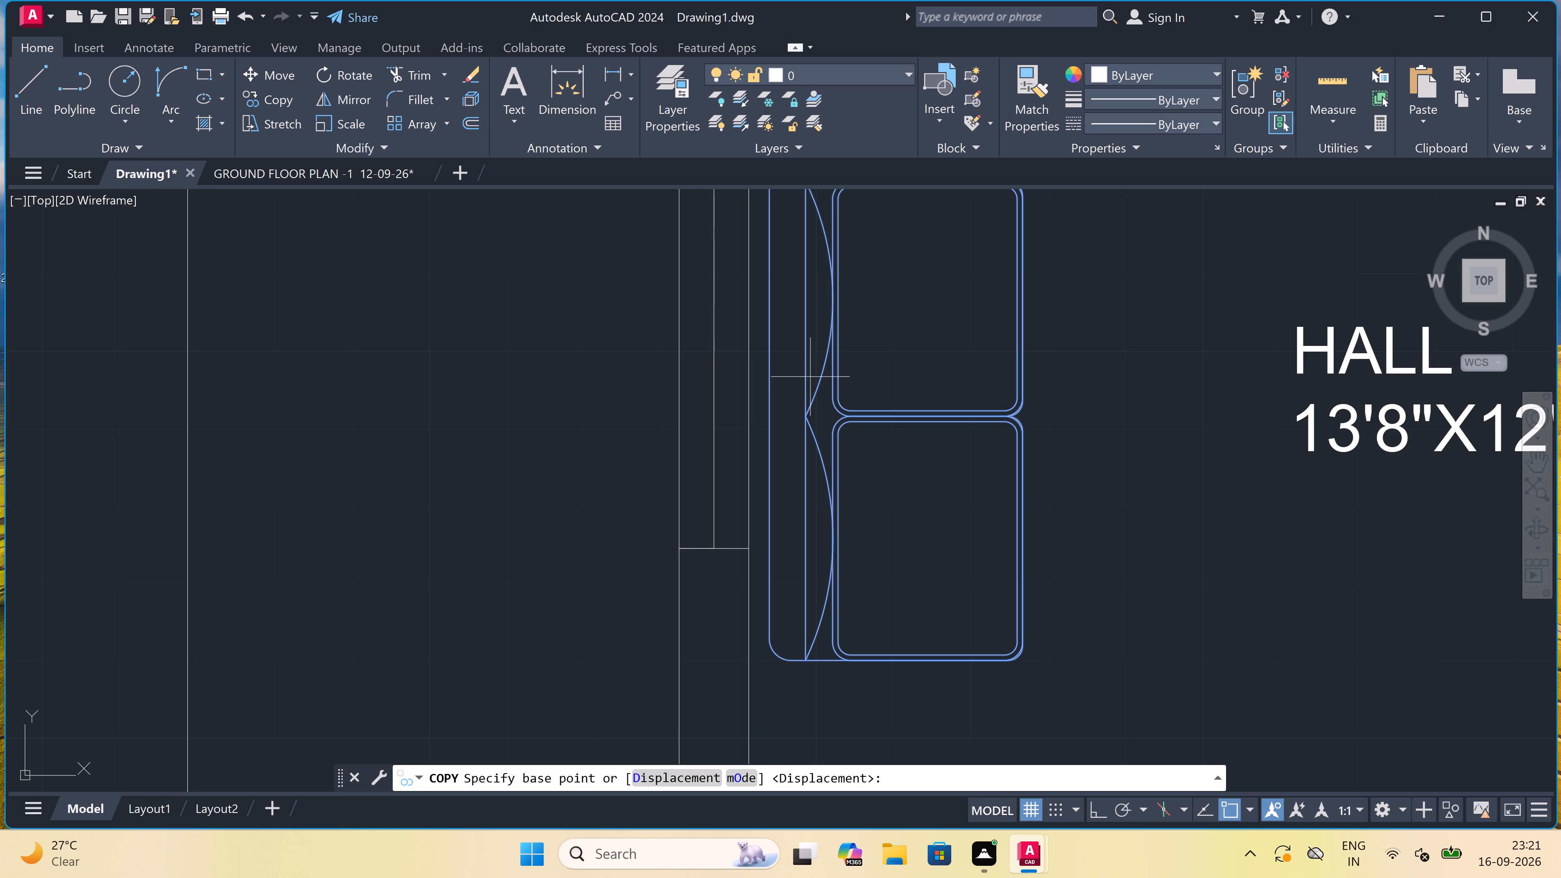
click(870, 351)
scroll(443, 422, down, 4)
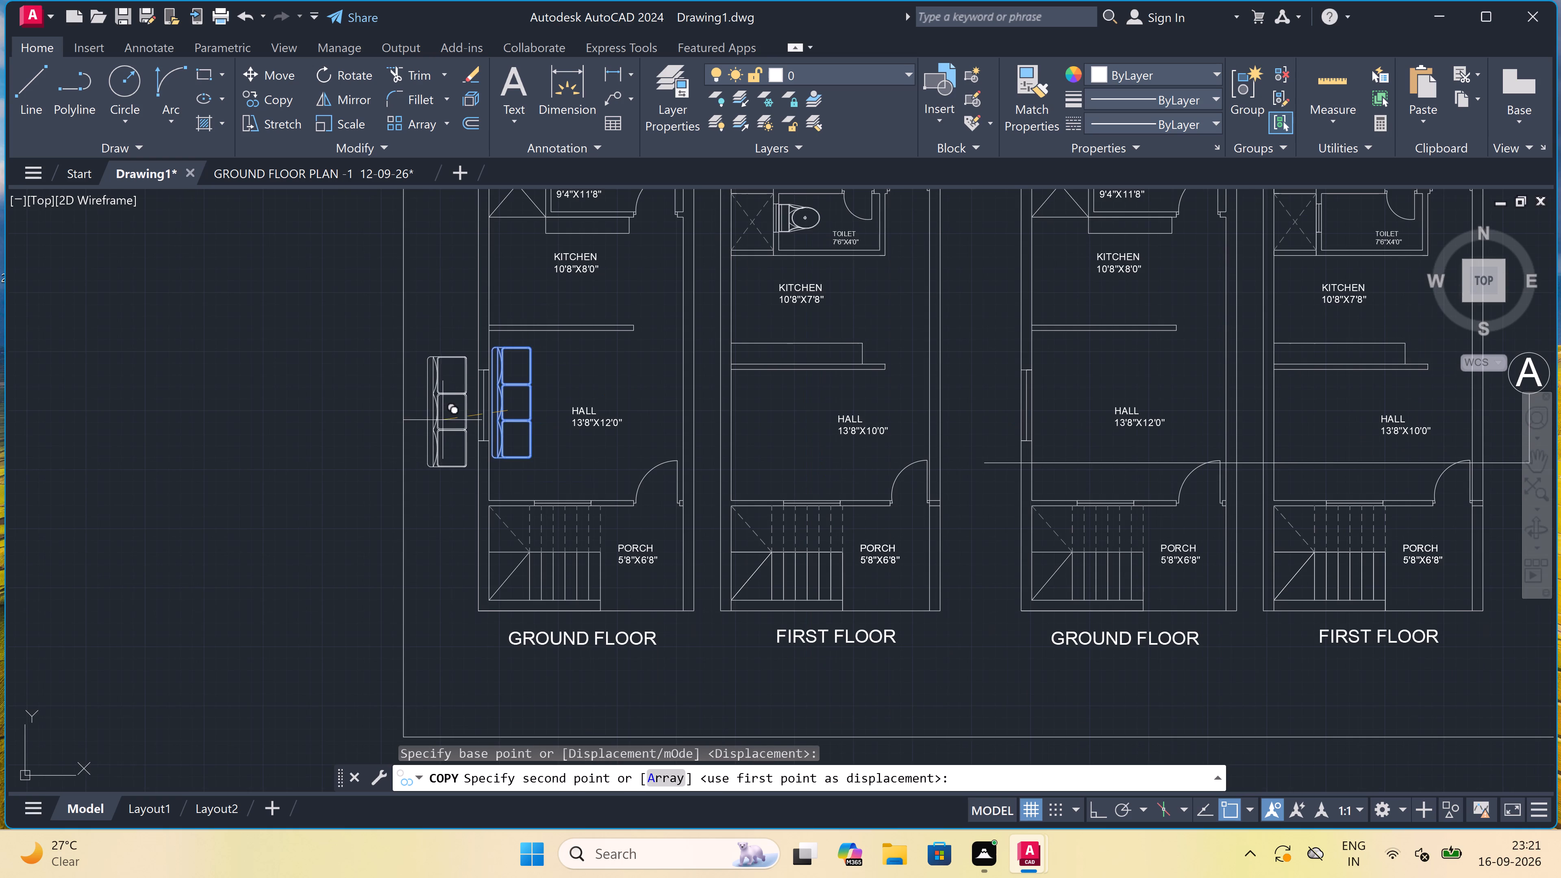
scroll(767, 441, up, 2)
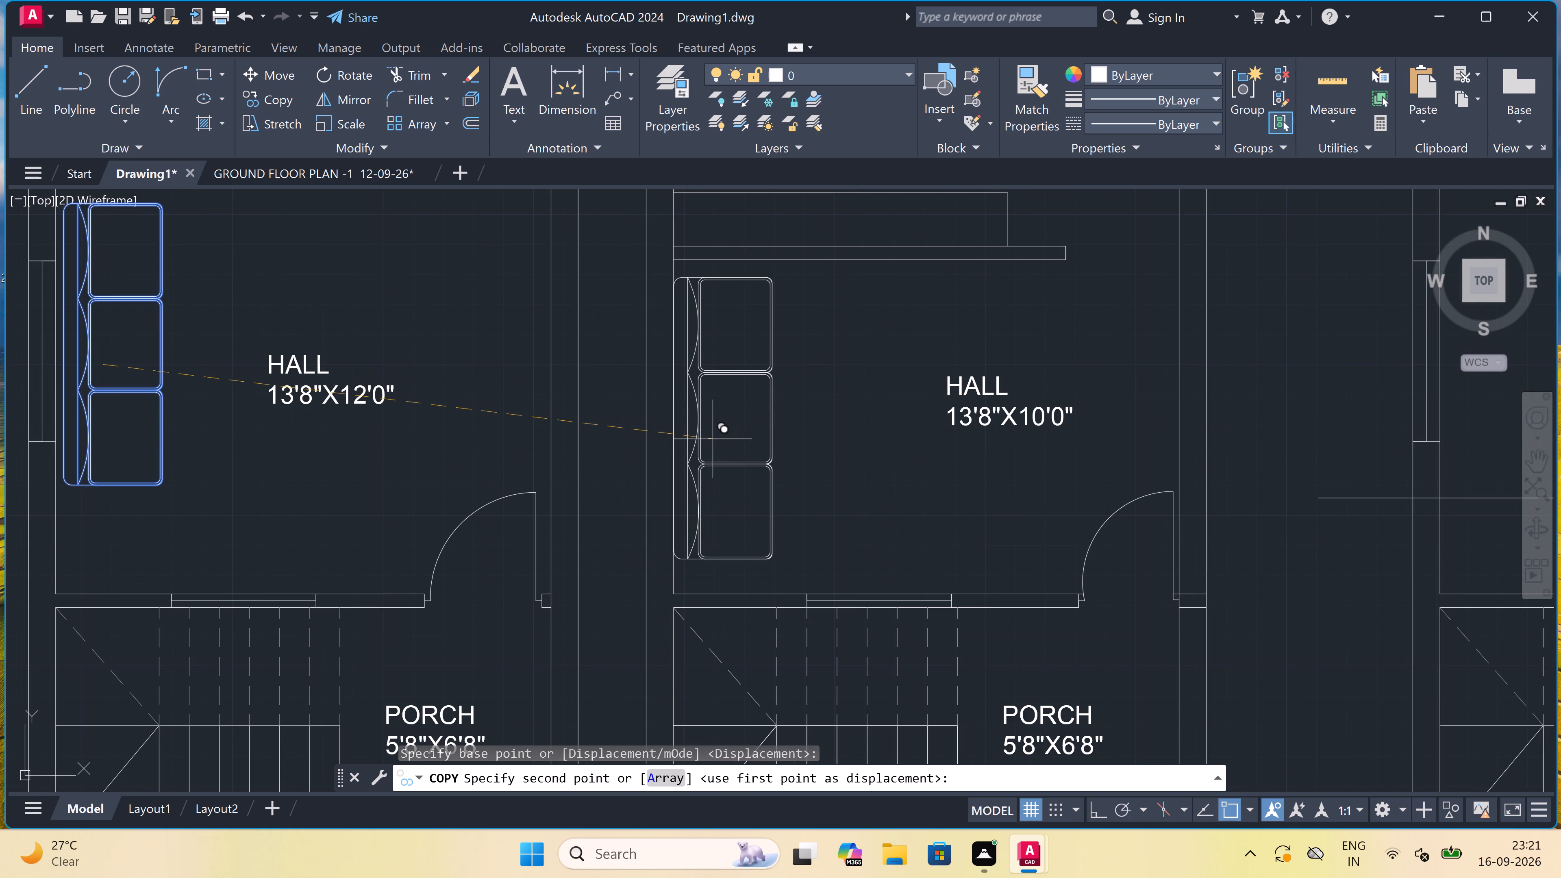
click(713, 439)
key(Escape)
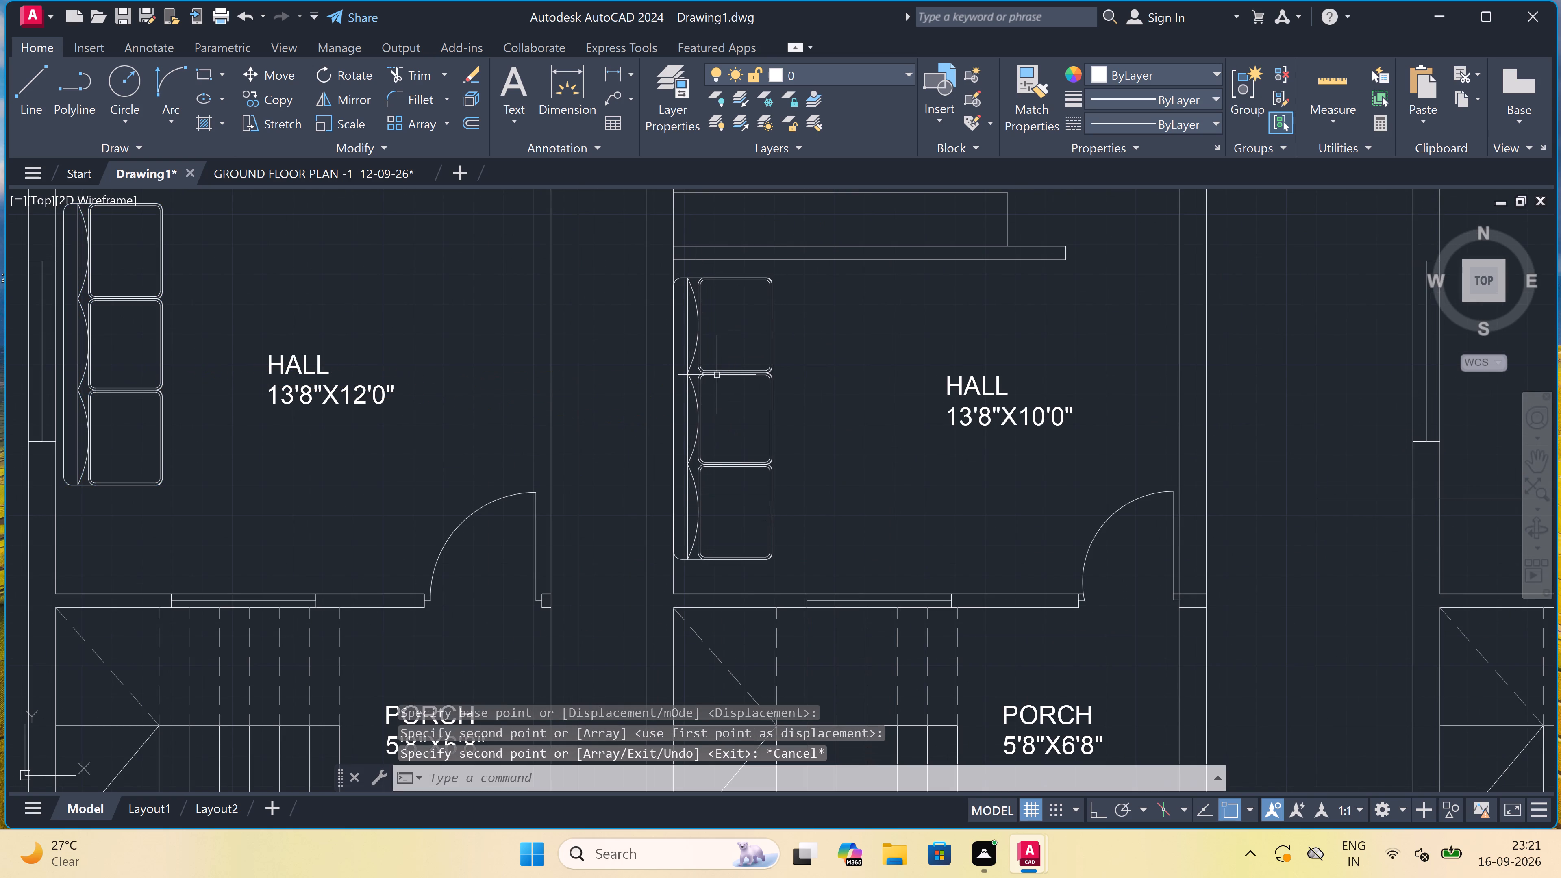
Shift the first ground floor plan's HALL 13'8"X12'0" label east, close to the hall's opposite wall, to clear space by the sofa.
scroll(697, 374, down, 2)
scroll(538, 349, up, 2)
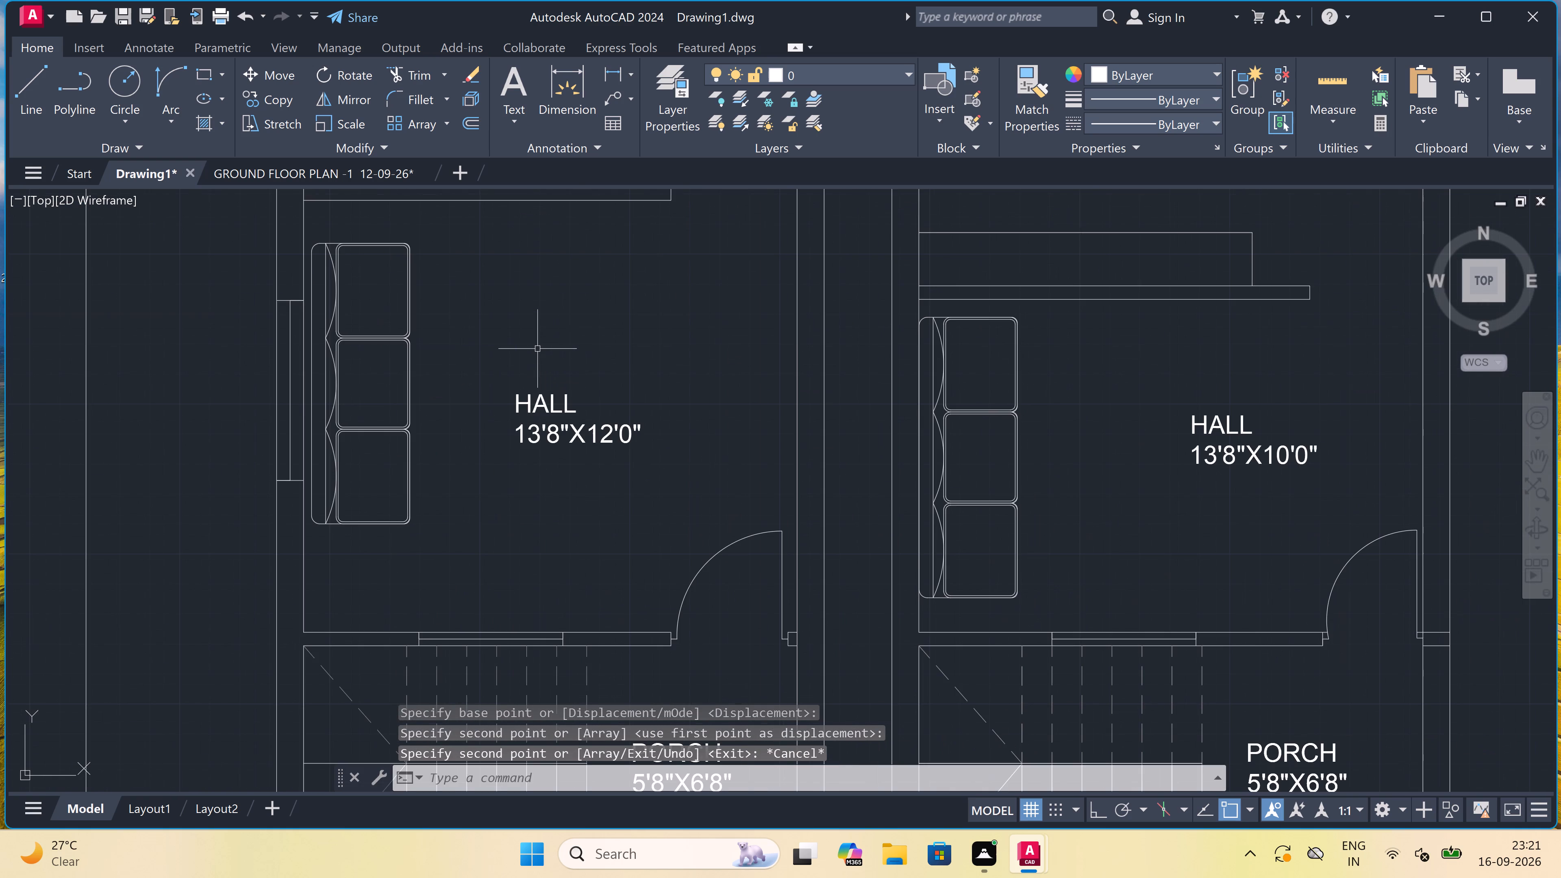
click(526, 395)
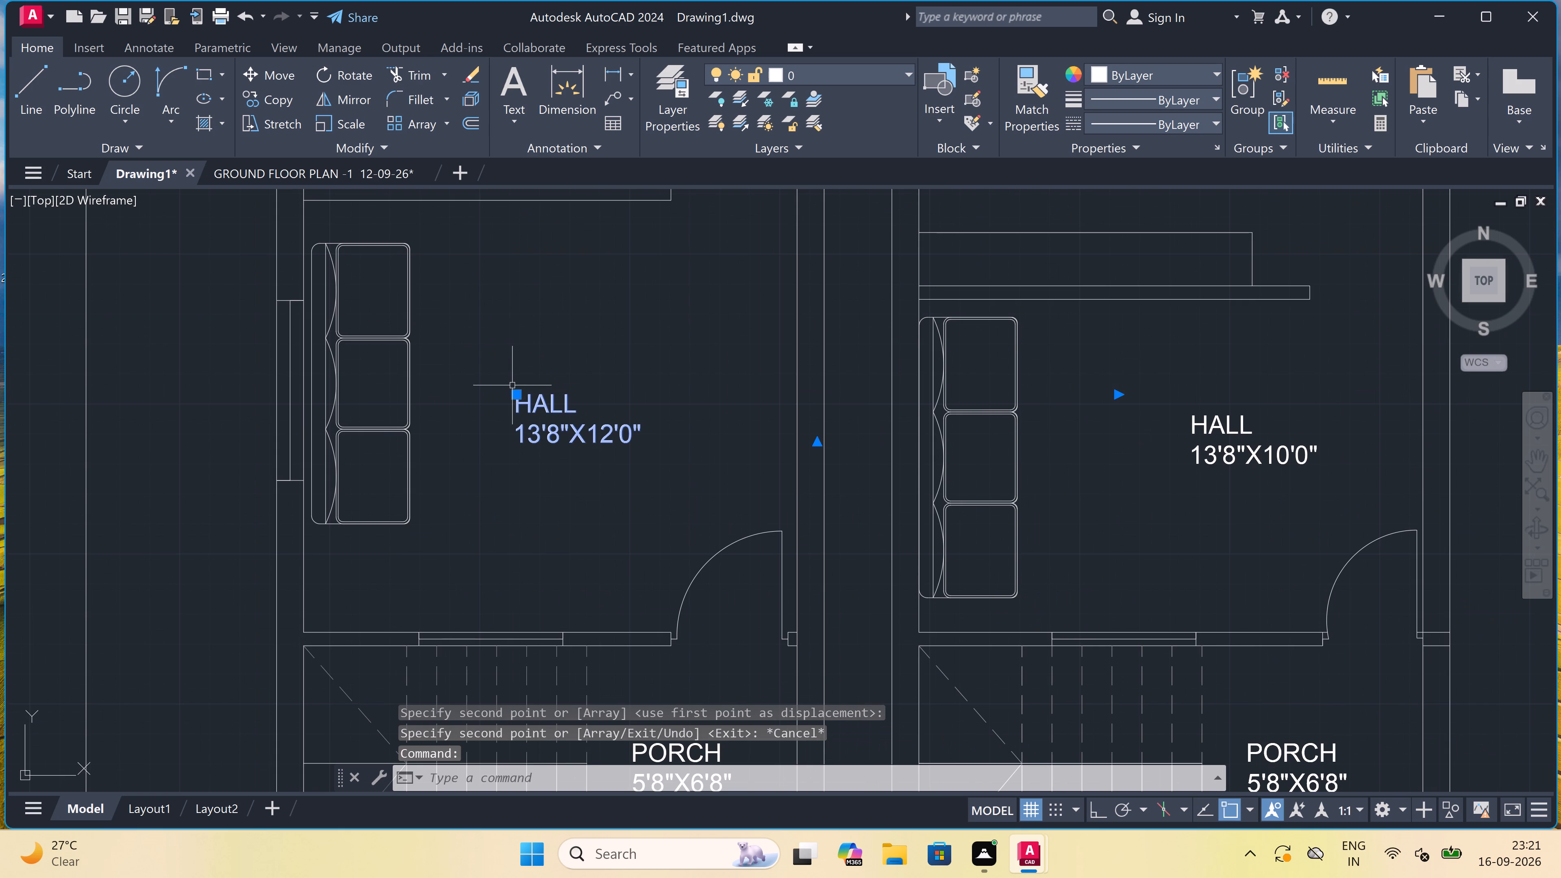
scroll(519, 397, up, 2)
triple_click(513, 392)
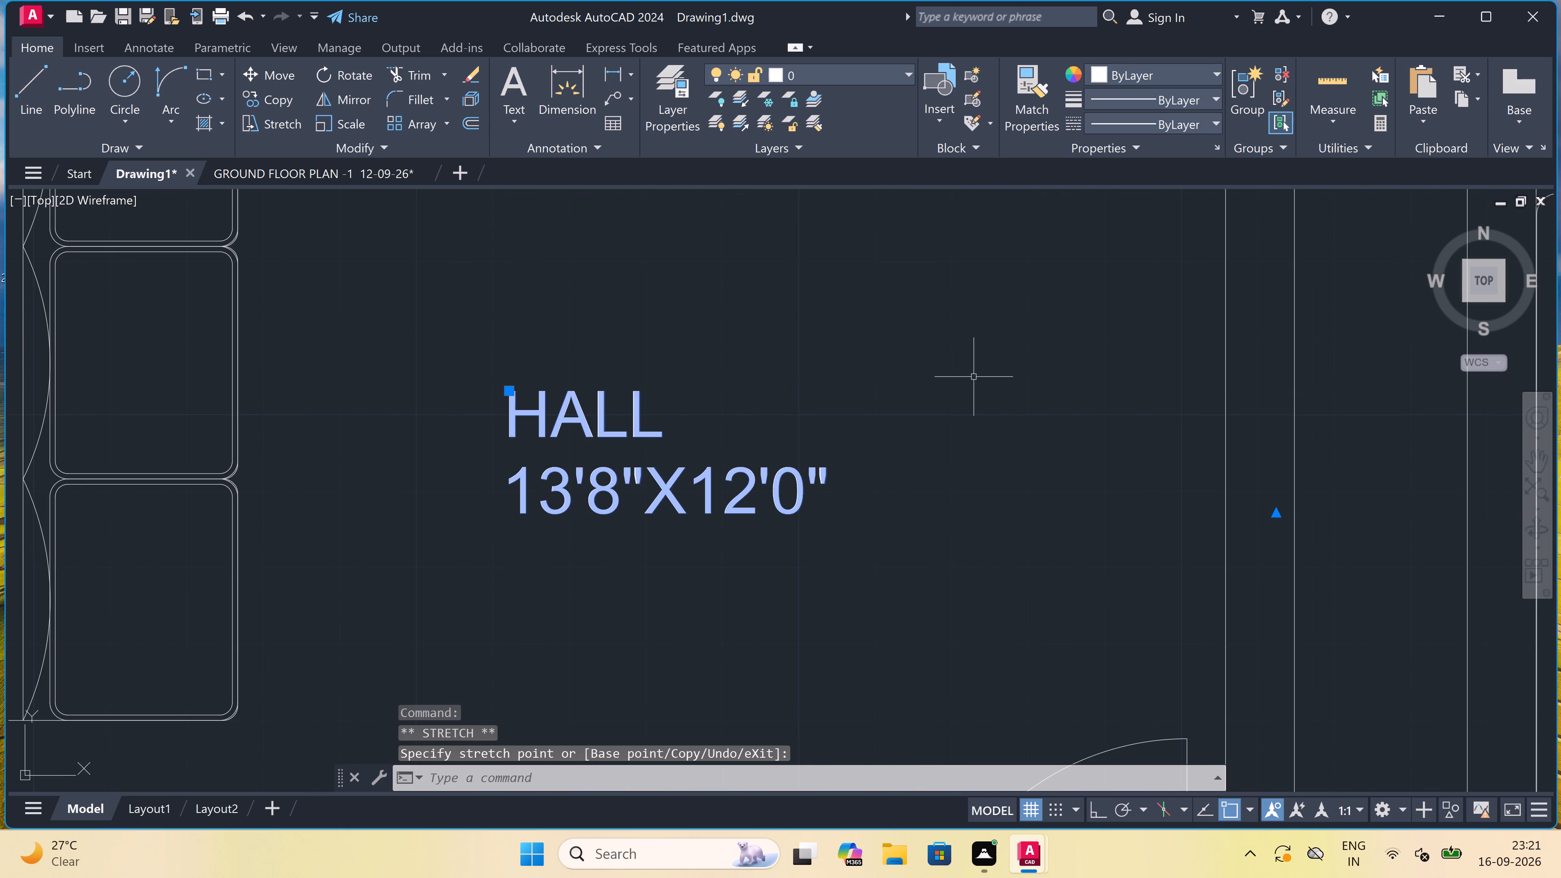
click(509, 390)
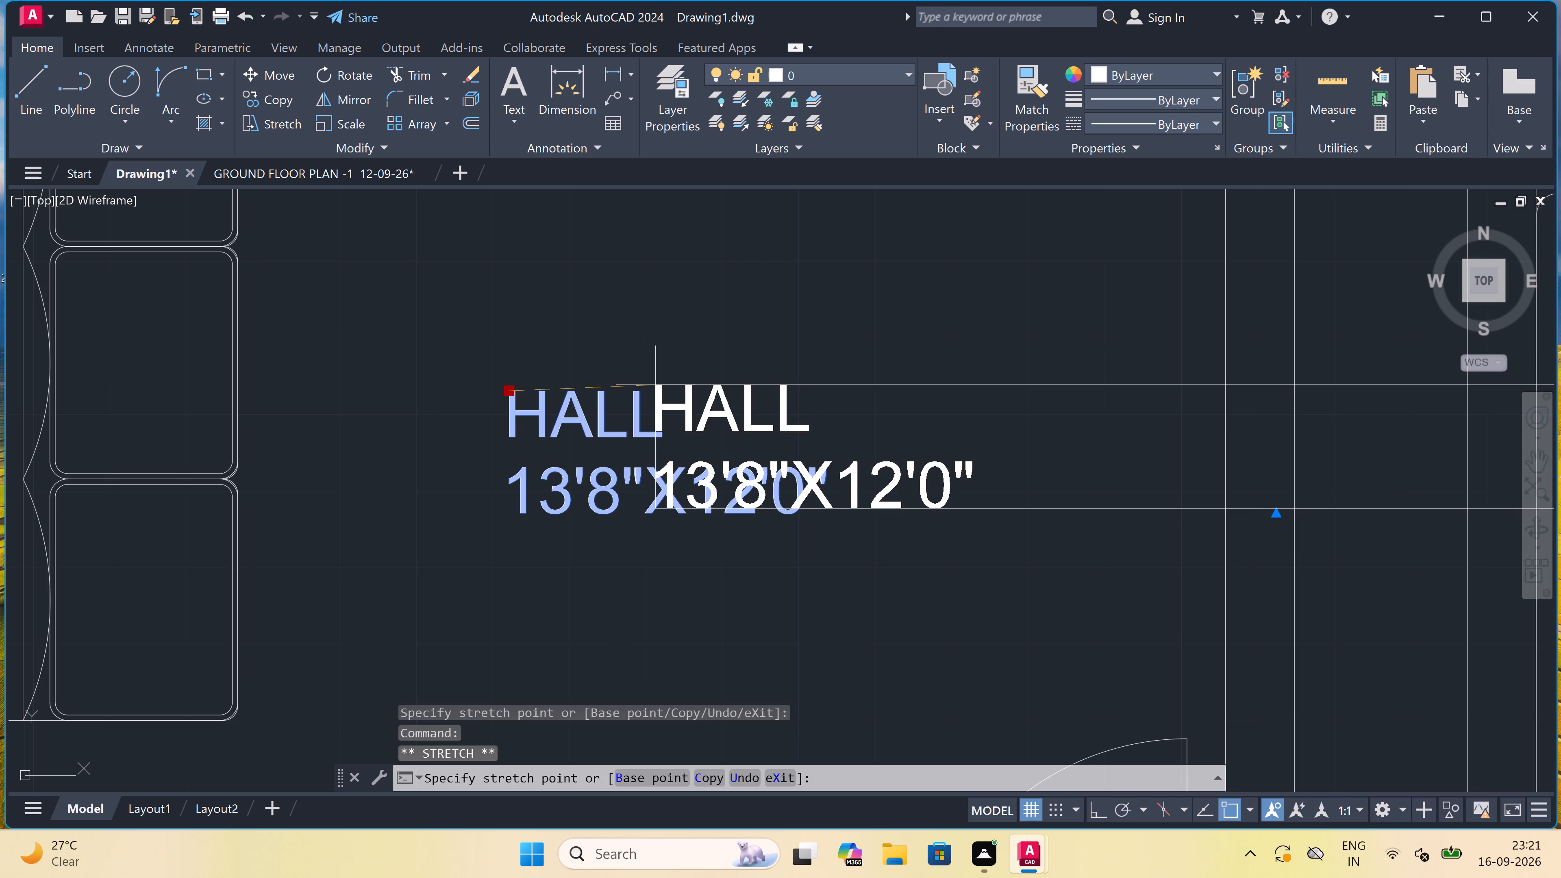
click(881, 368)
key(Escape)
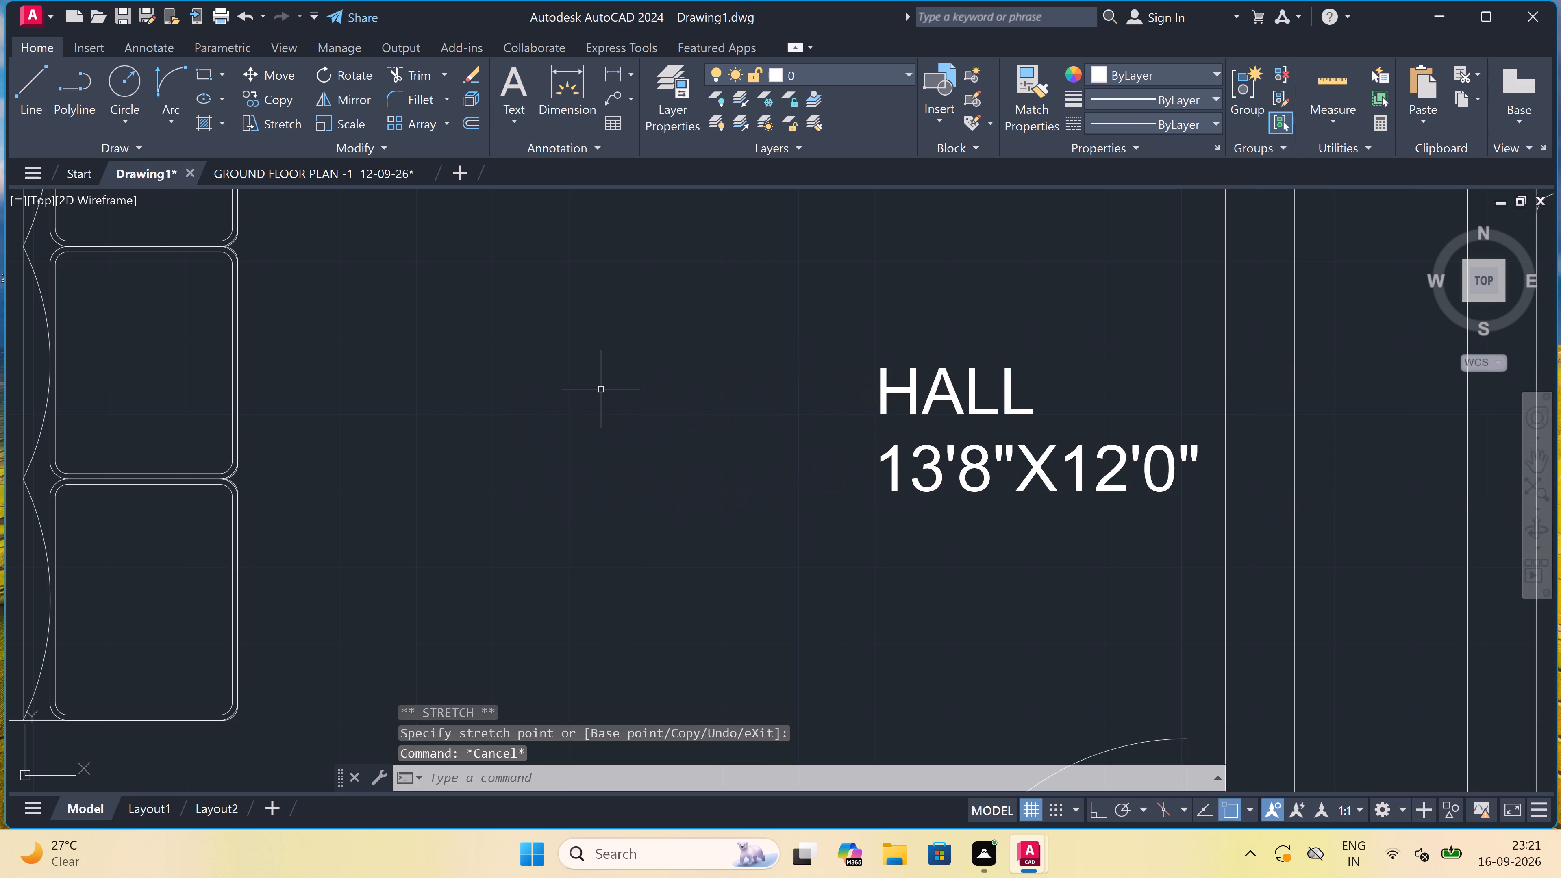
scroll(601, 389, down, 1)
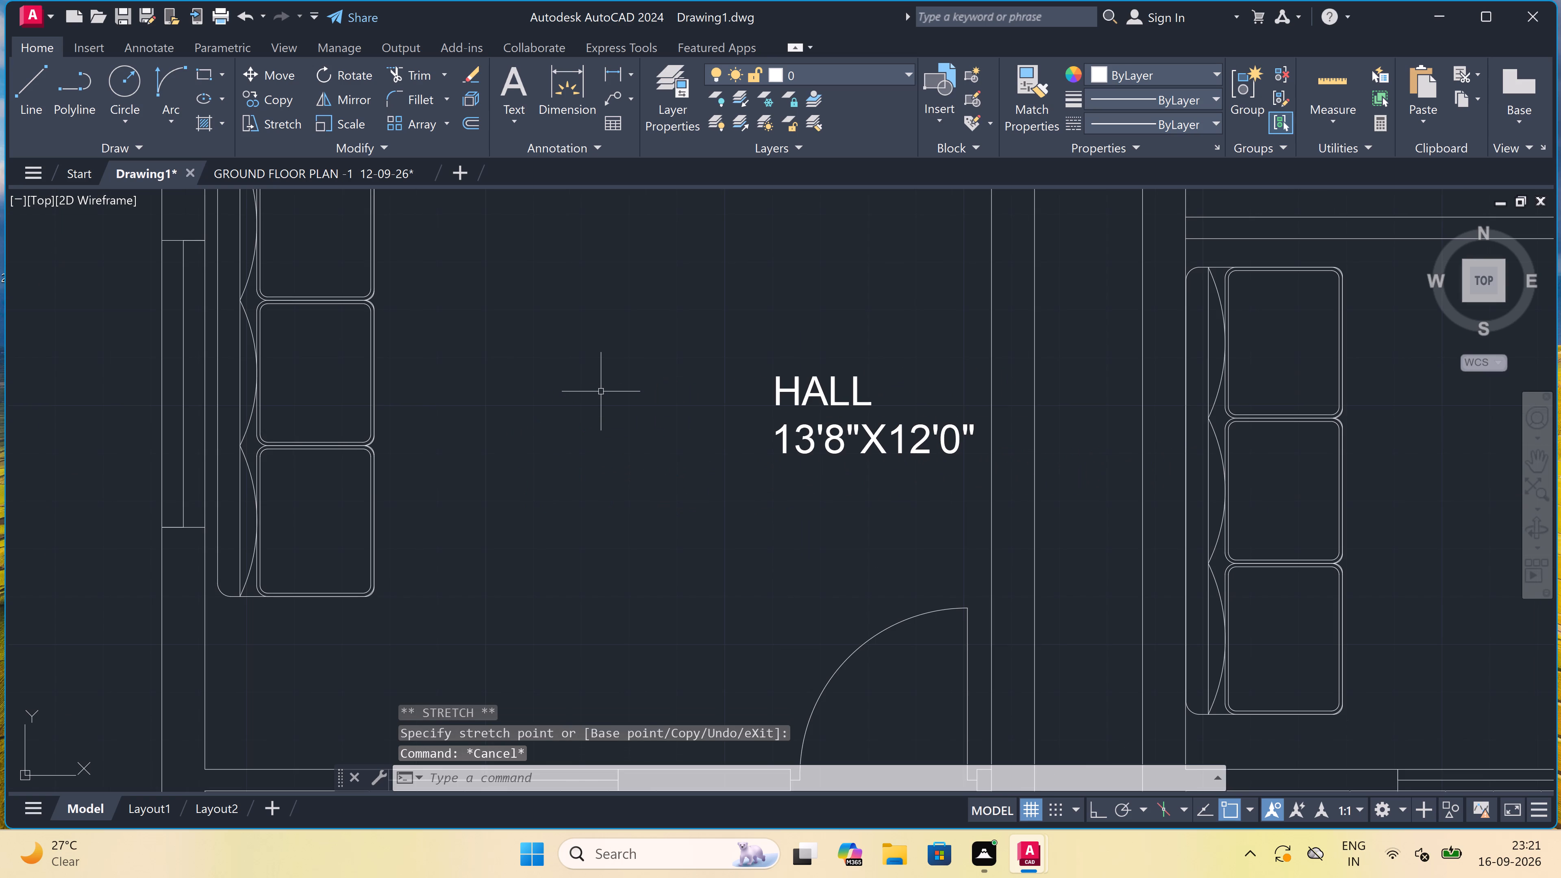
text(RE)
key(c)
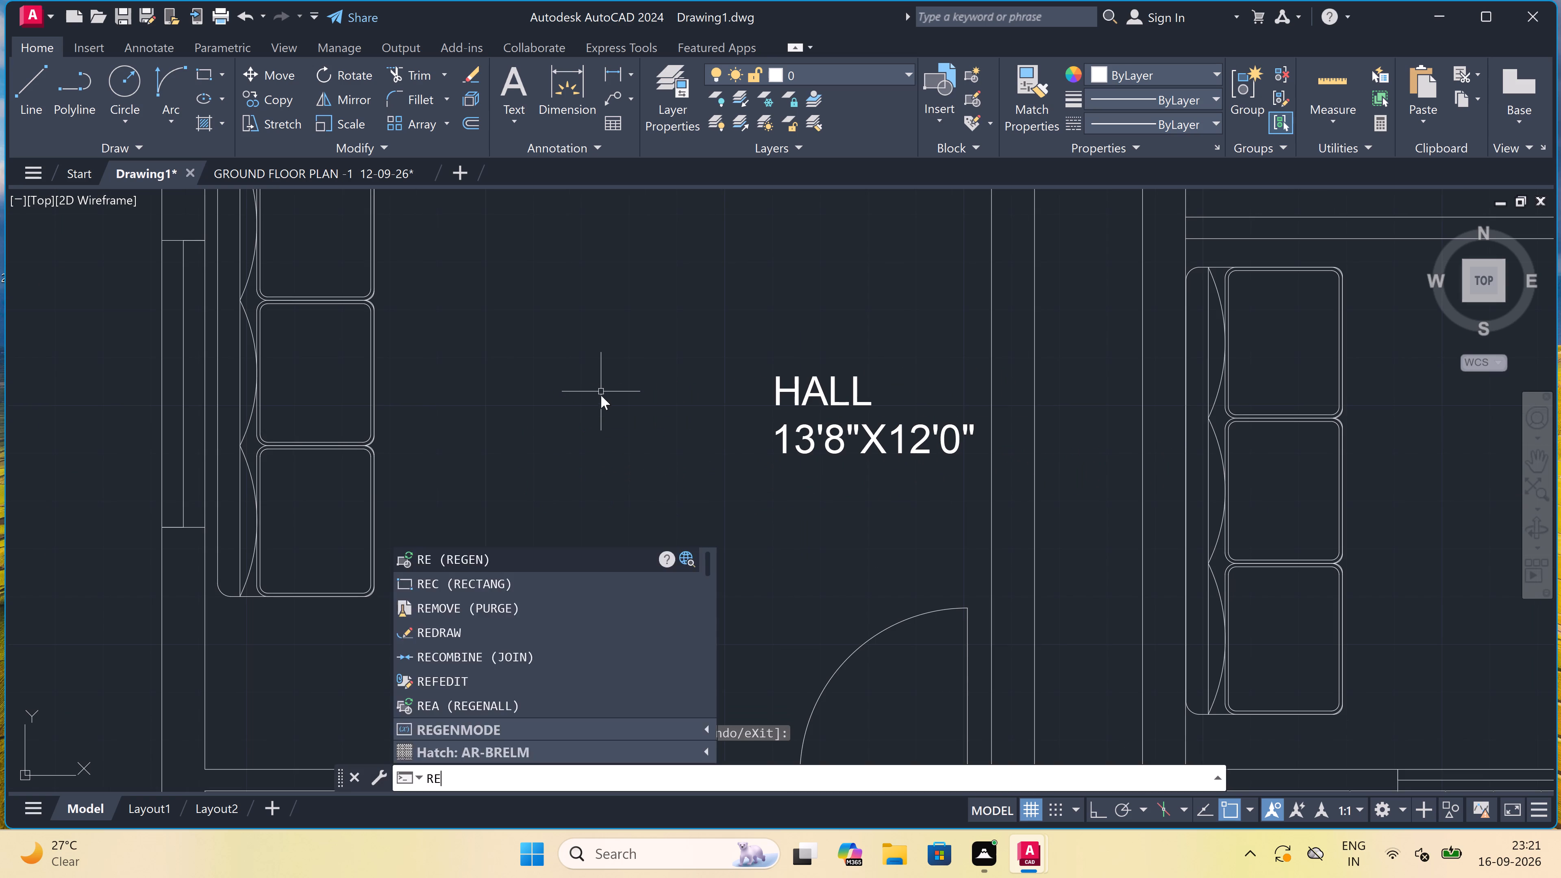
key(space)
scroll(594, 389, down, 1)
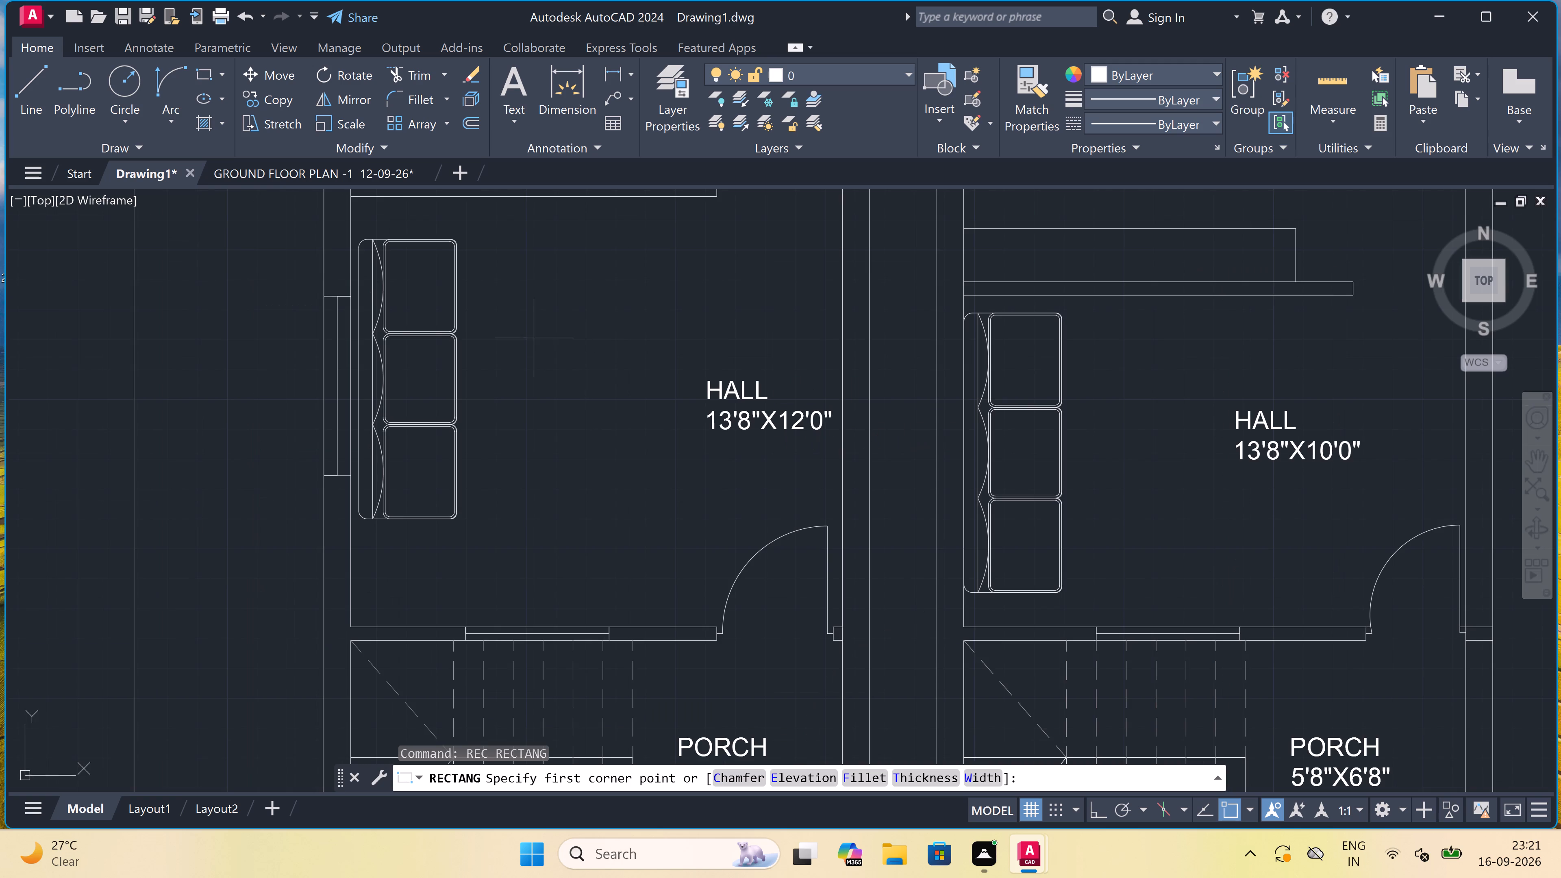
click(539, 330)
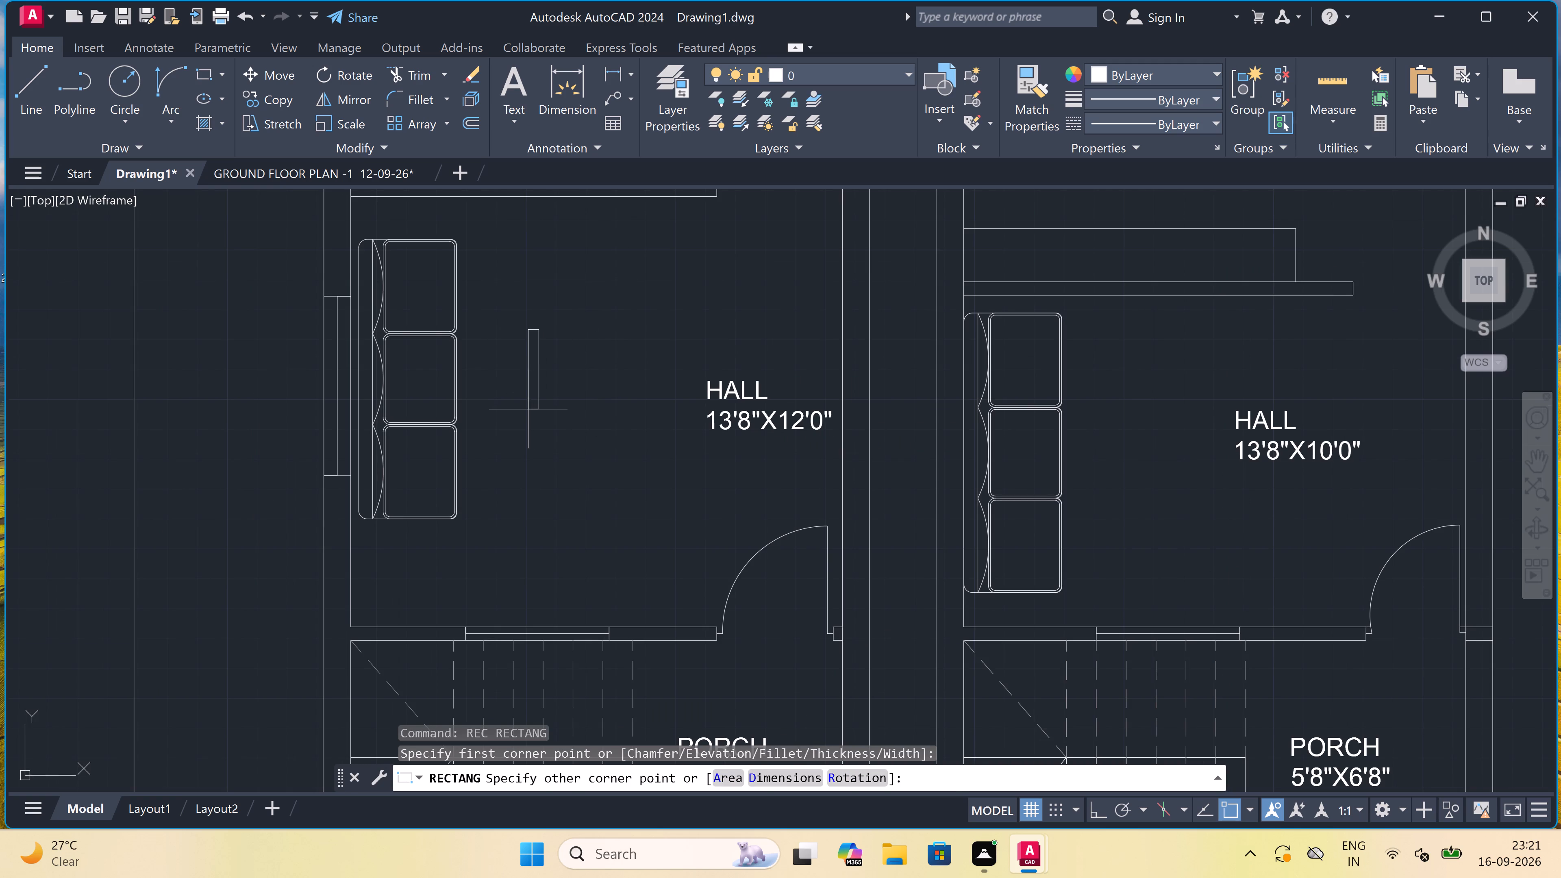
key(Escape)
Draw a small, nearly square table rectangle in the first GROUND FLOOR plan's hall, east of the sofa's middle cushion.
key(space)
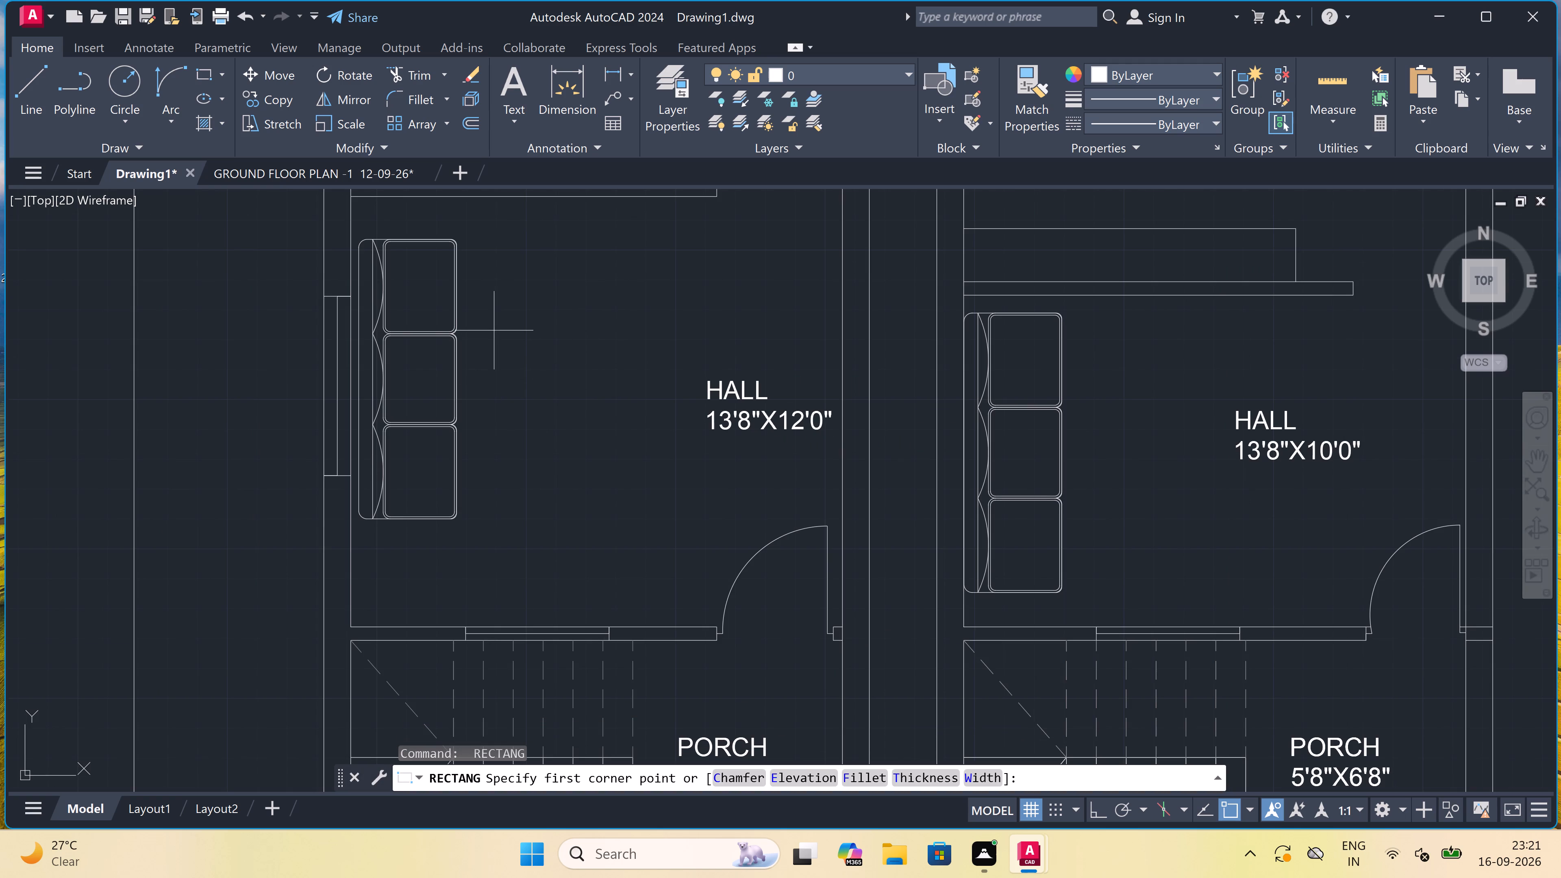
click(499, 330)
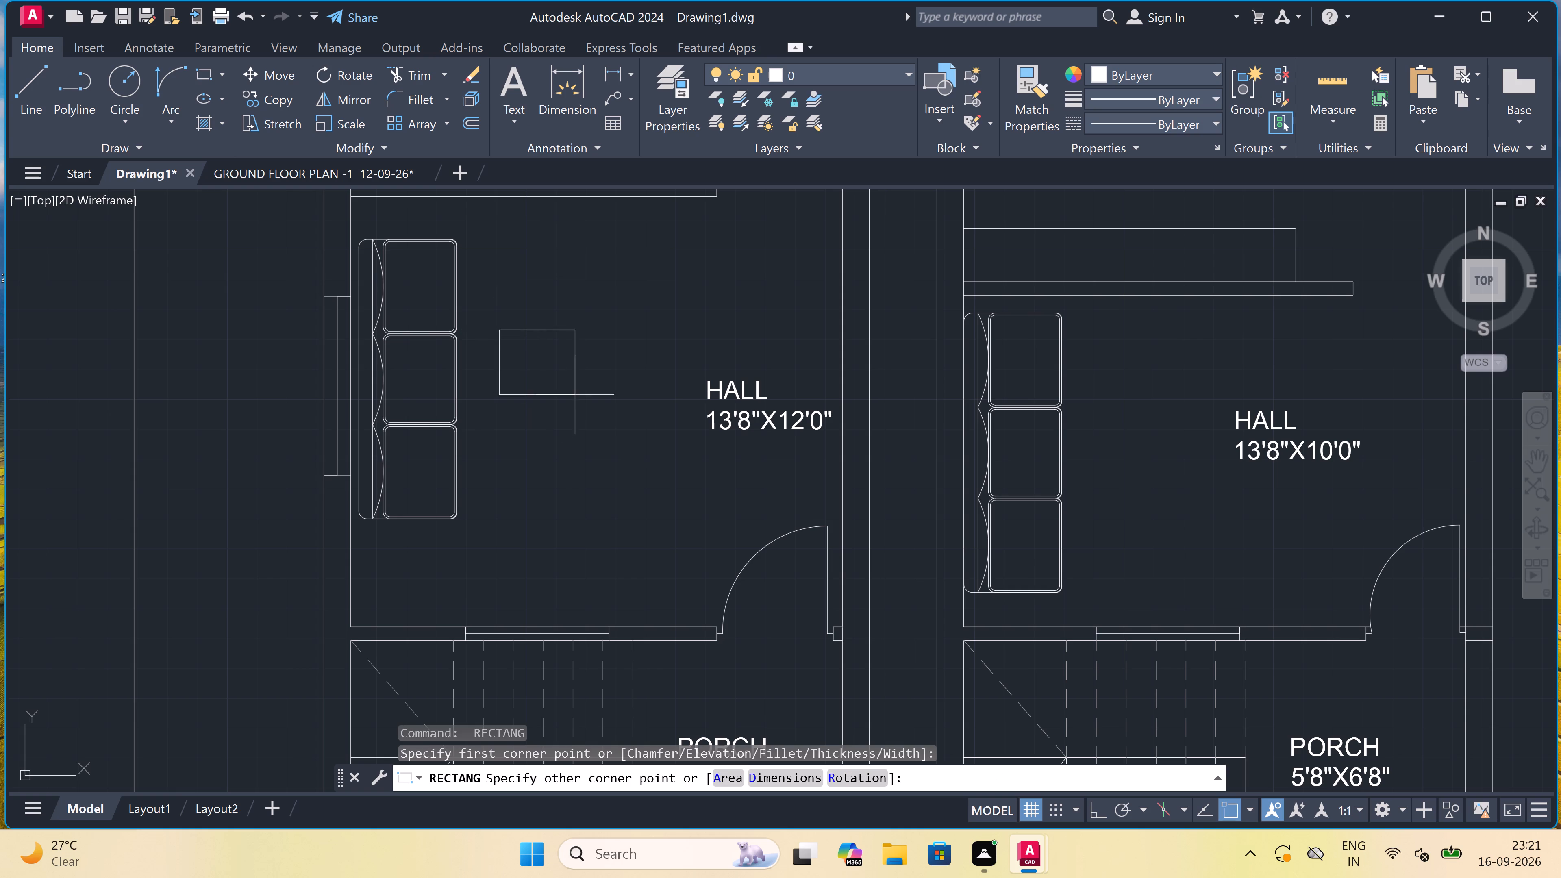
double_click(576, 415)
scroll(542, 334, down, 3)
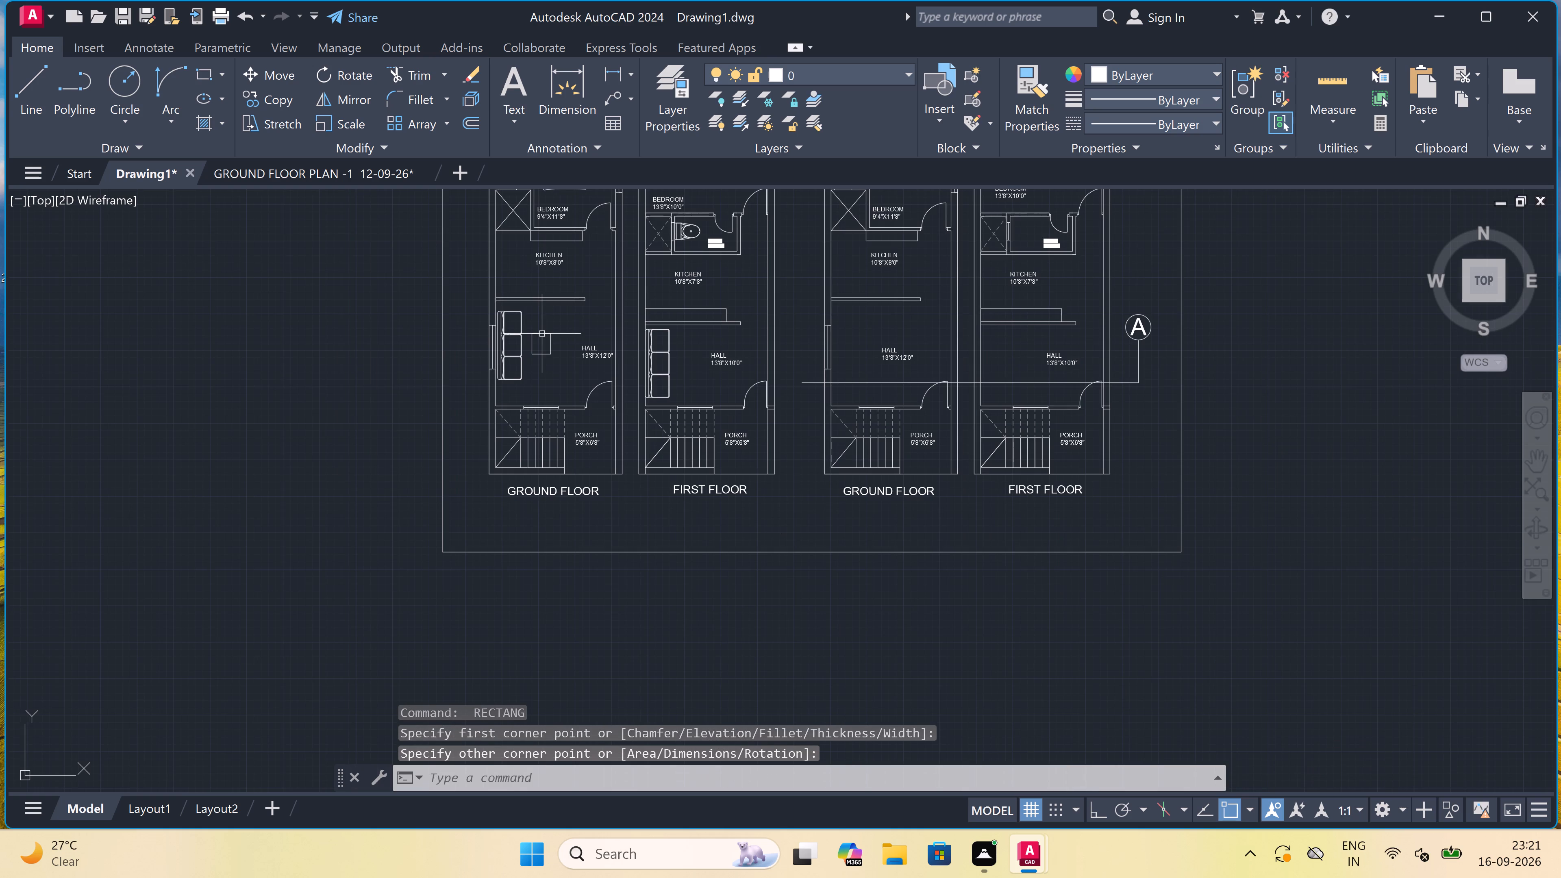
Copy the table rectangle into the first FIRST FLOOR plan's 13'8"X10'0" hall, between the sofa and the HALL label.
scroll(542, 334, up, 2)
click(544, 331)
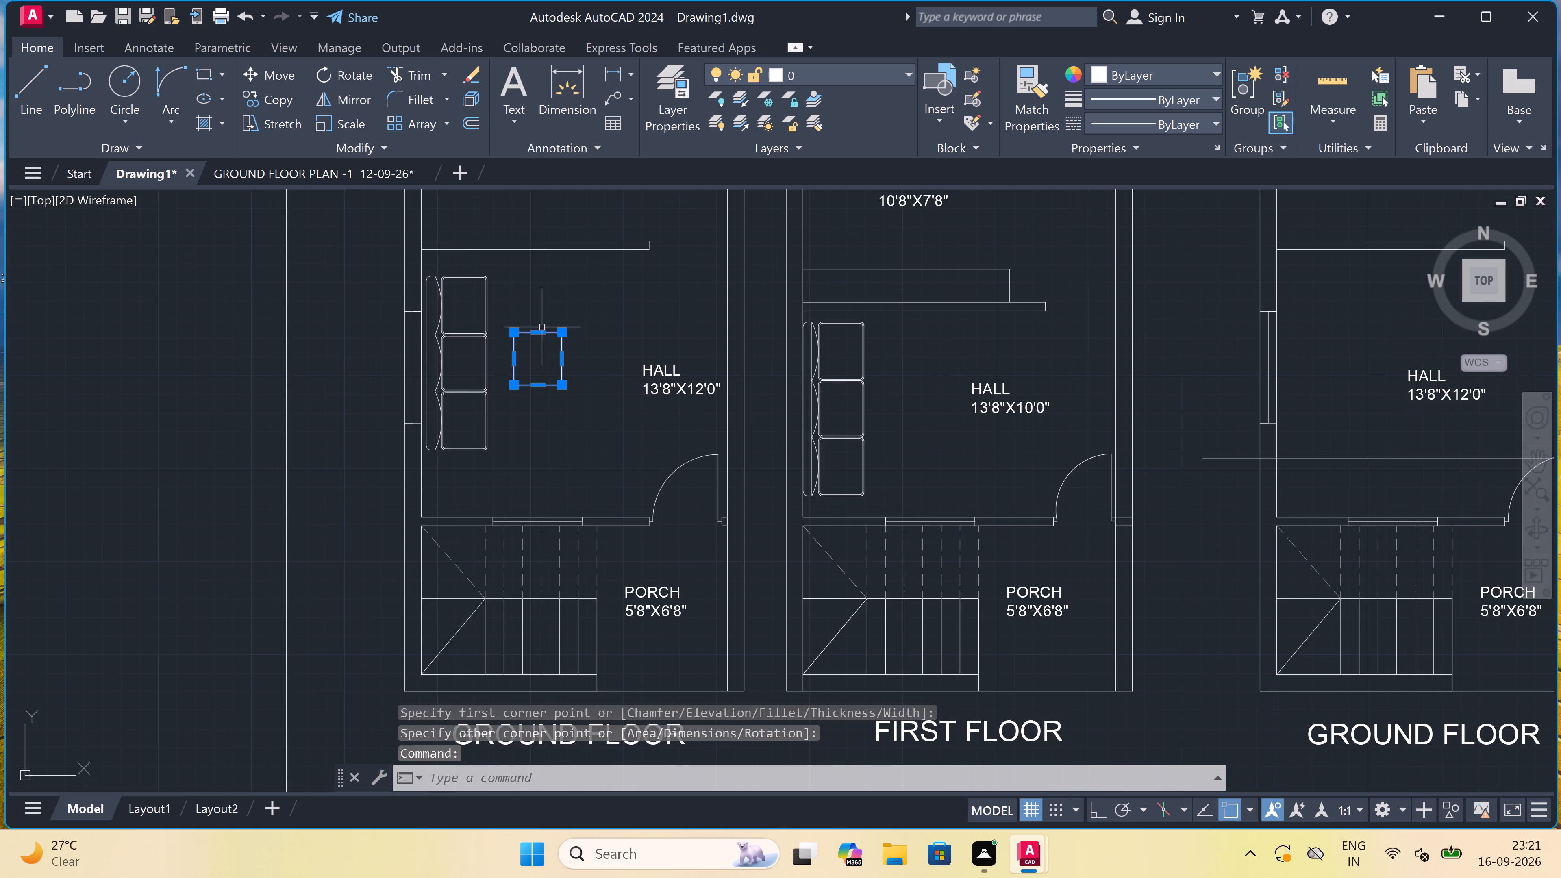
click(267, 91)
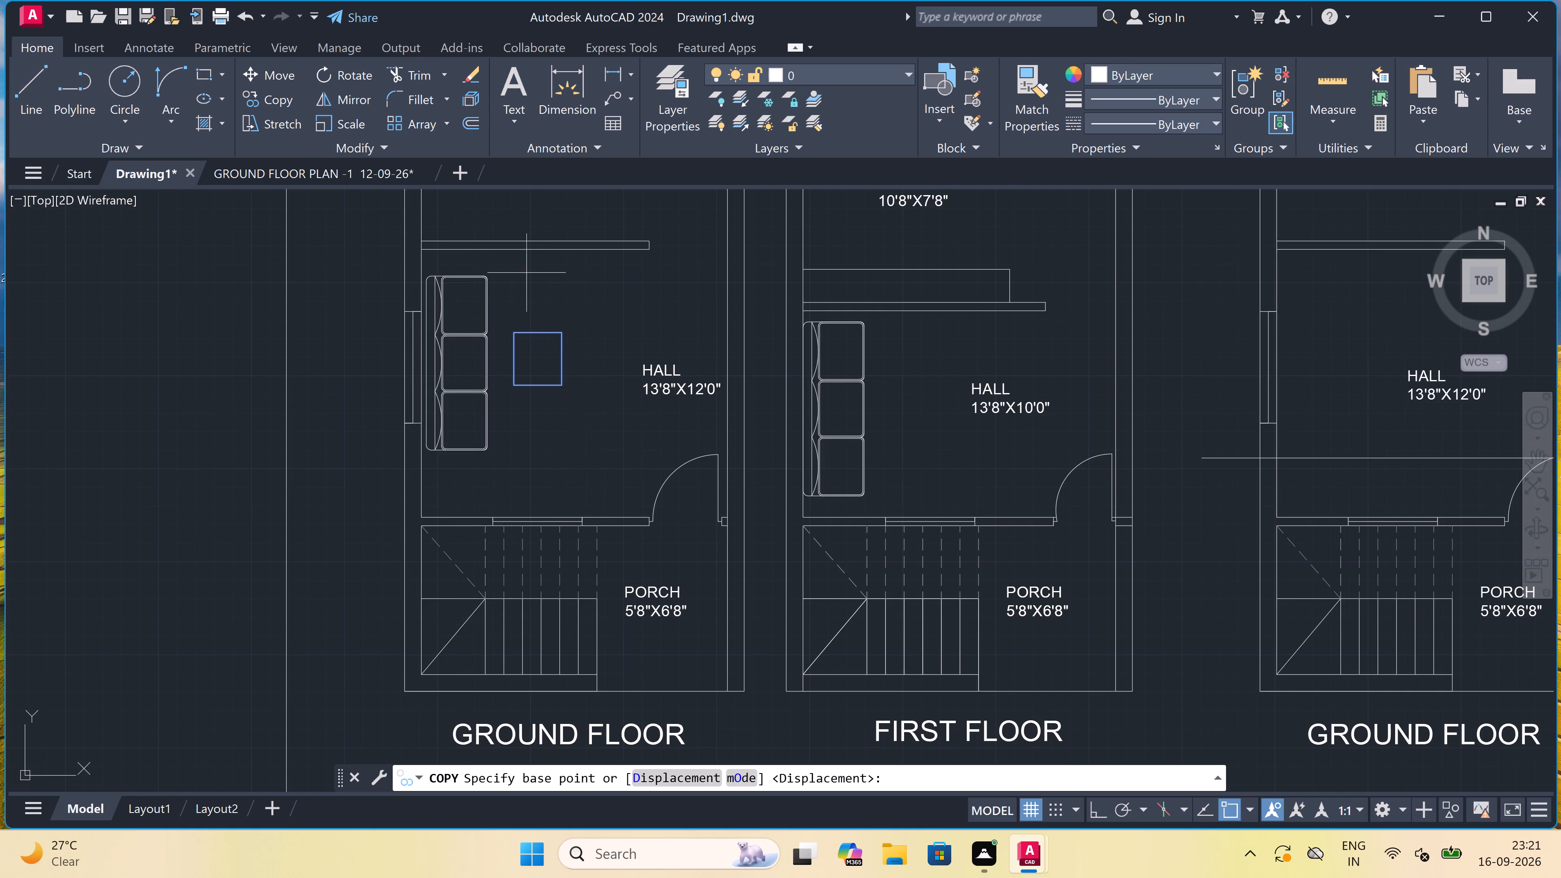
click(540, 348)
scroll(760, 336, down, 2)
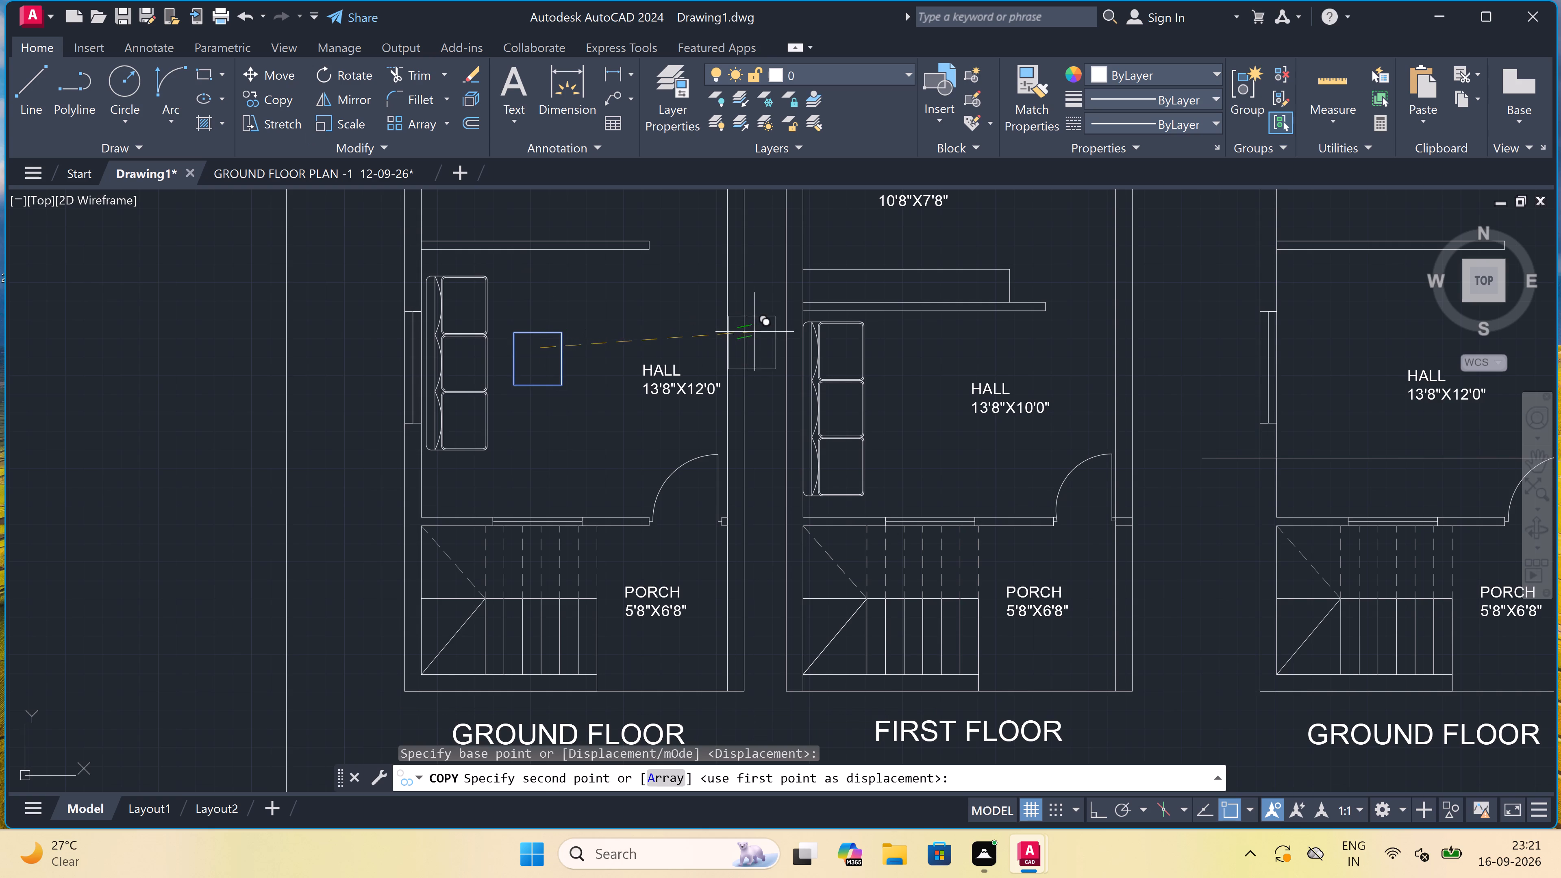
scroll(881, 372, up, 4)
scroll(620, 353, down, 2)
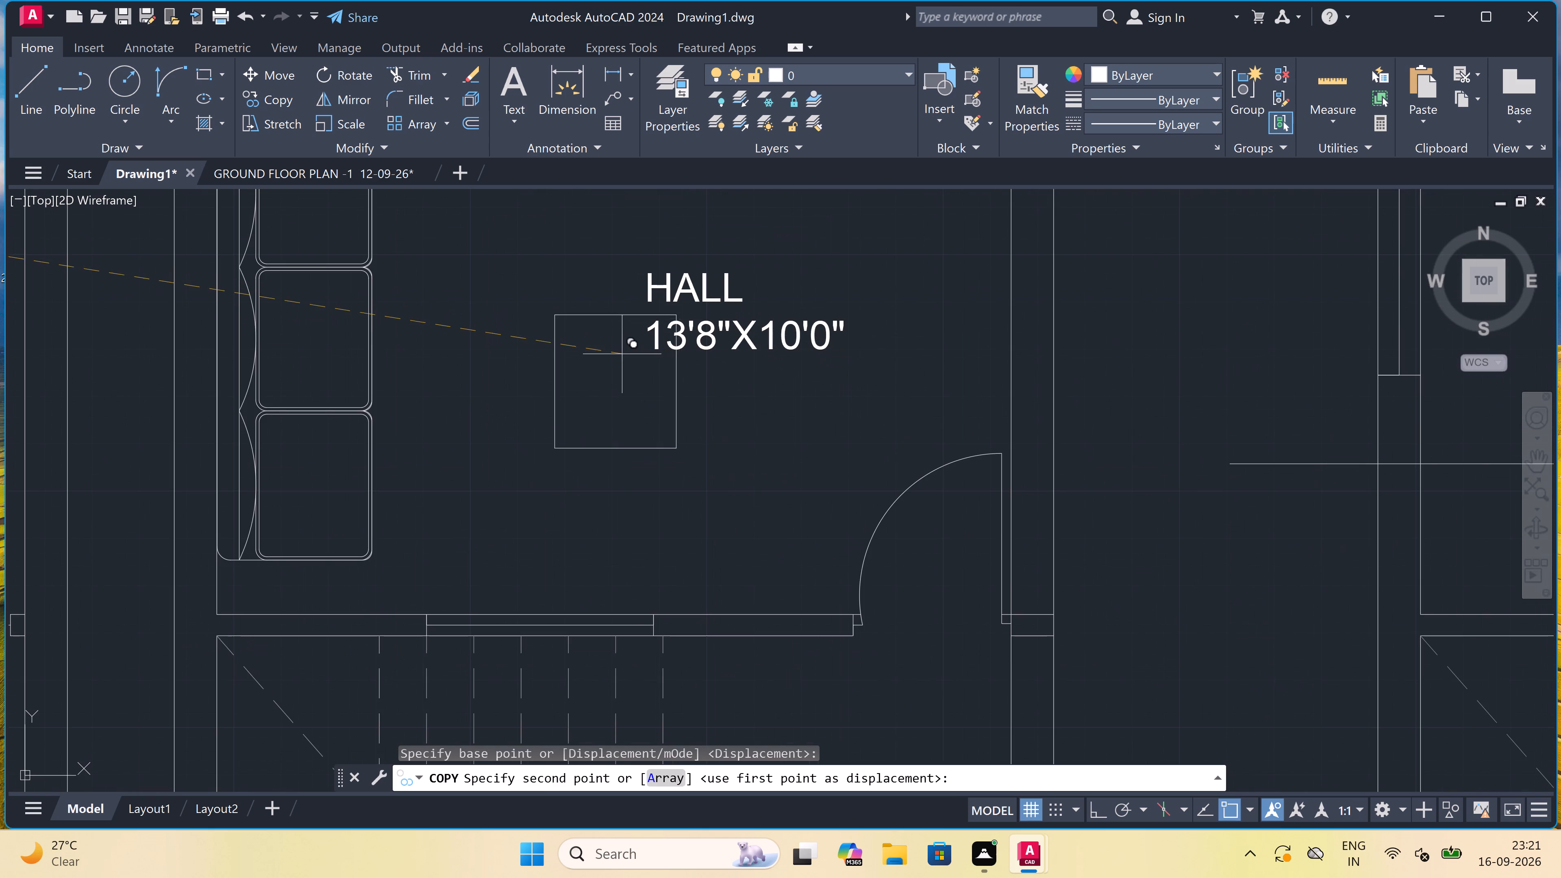
scroll(587, 327, up, 2)
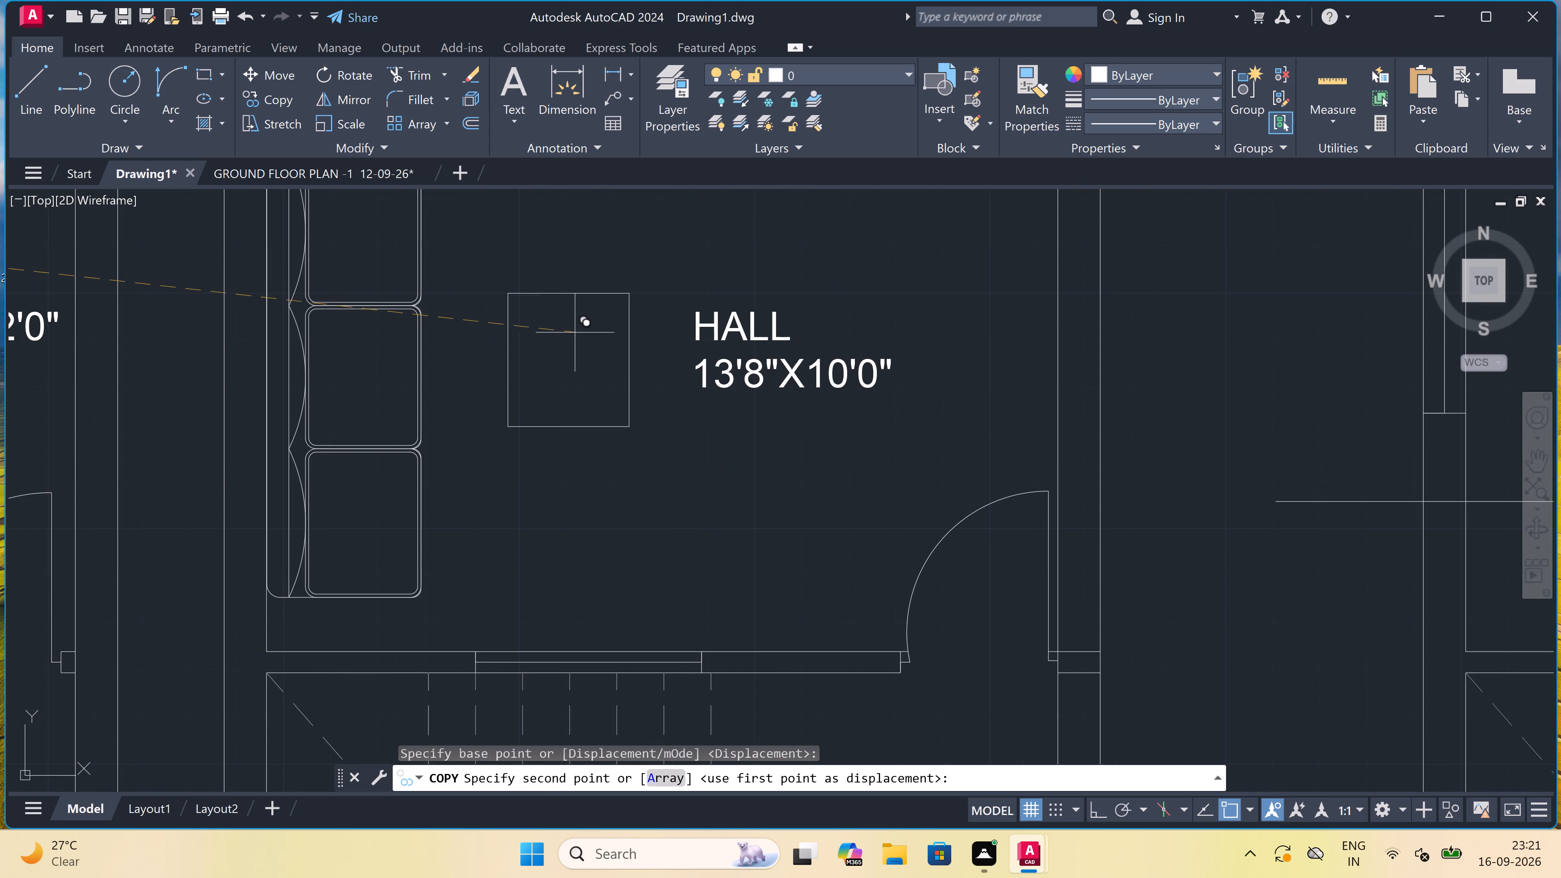
click(572, 337)
key(Escape)
Erase the leftover bed and WC symbols lying outside the sheet border, west of the elevation.
scroll(507, 320, down, 3)
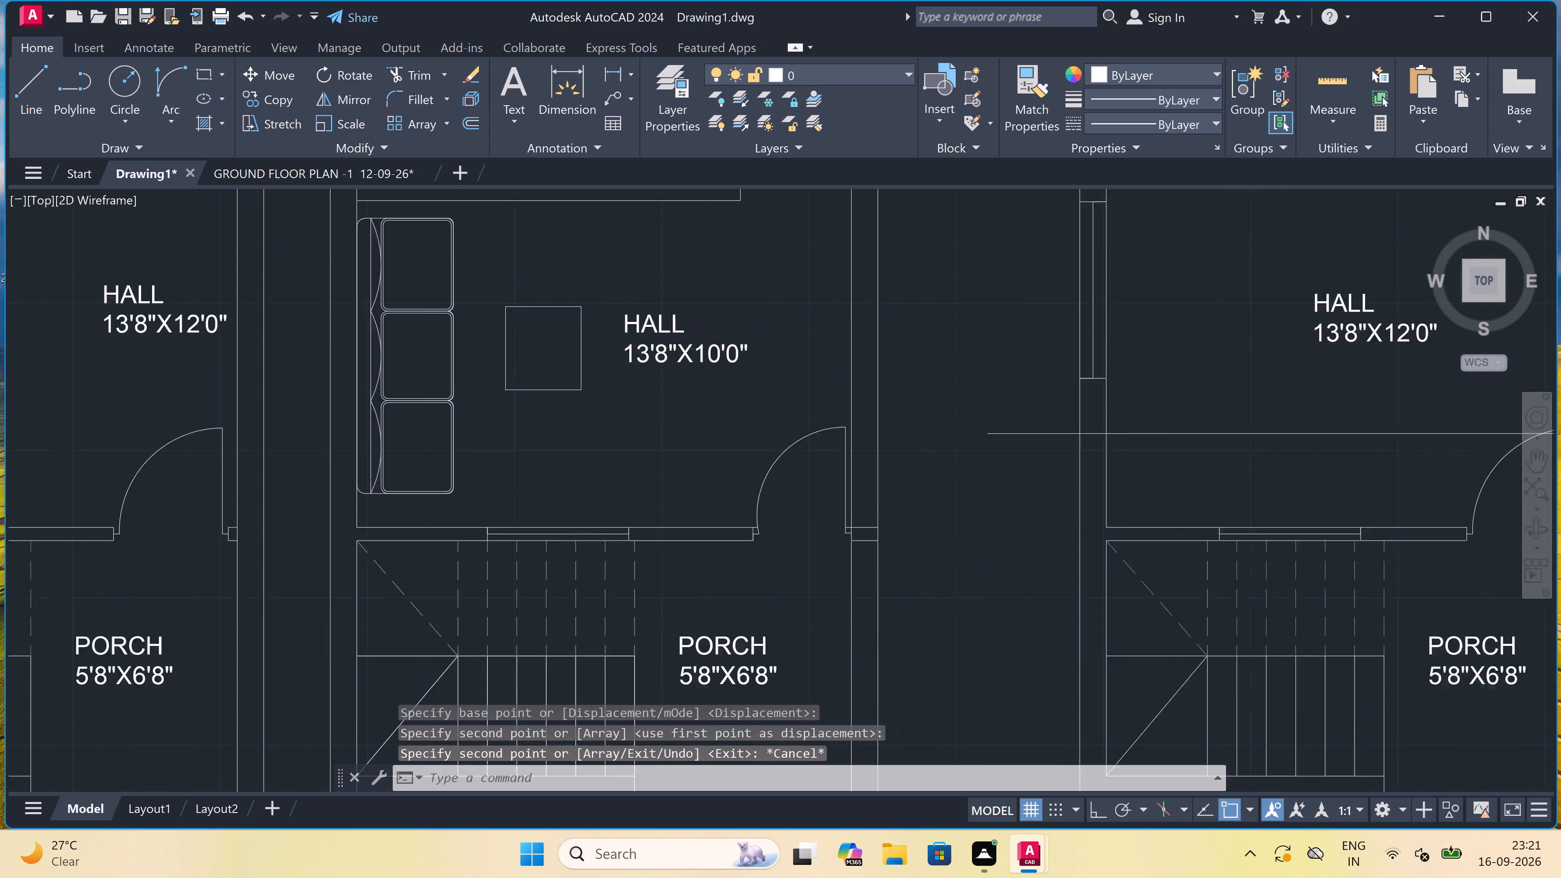
scroll(507, 320, down, 3)
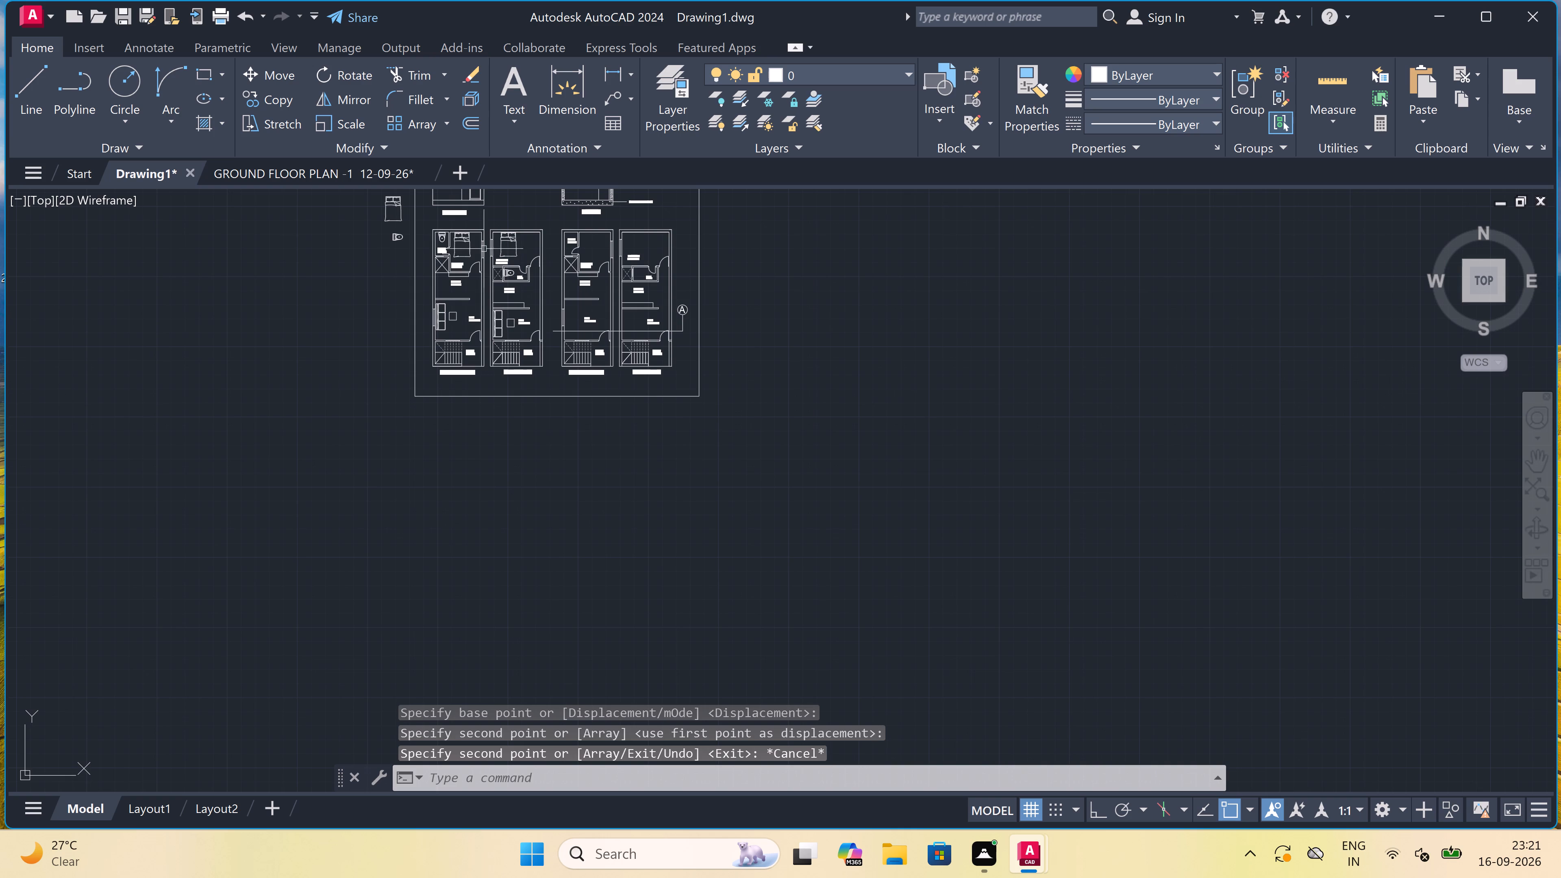
scroll(483, 242, down, 4)
scroll(472, 229, up, 5)
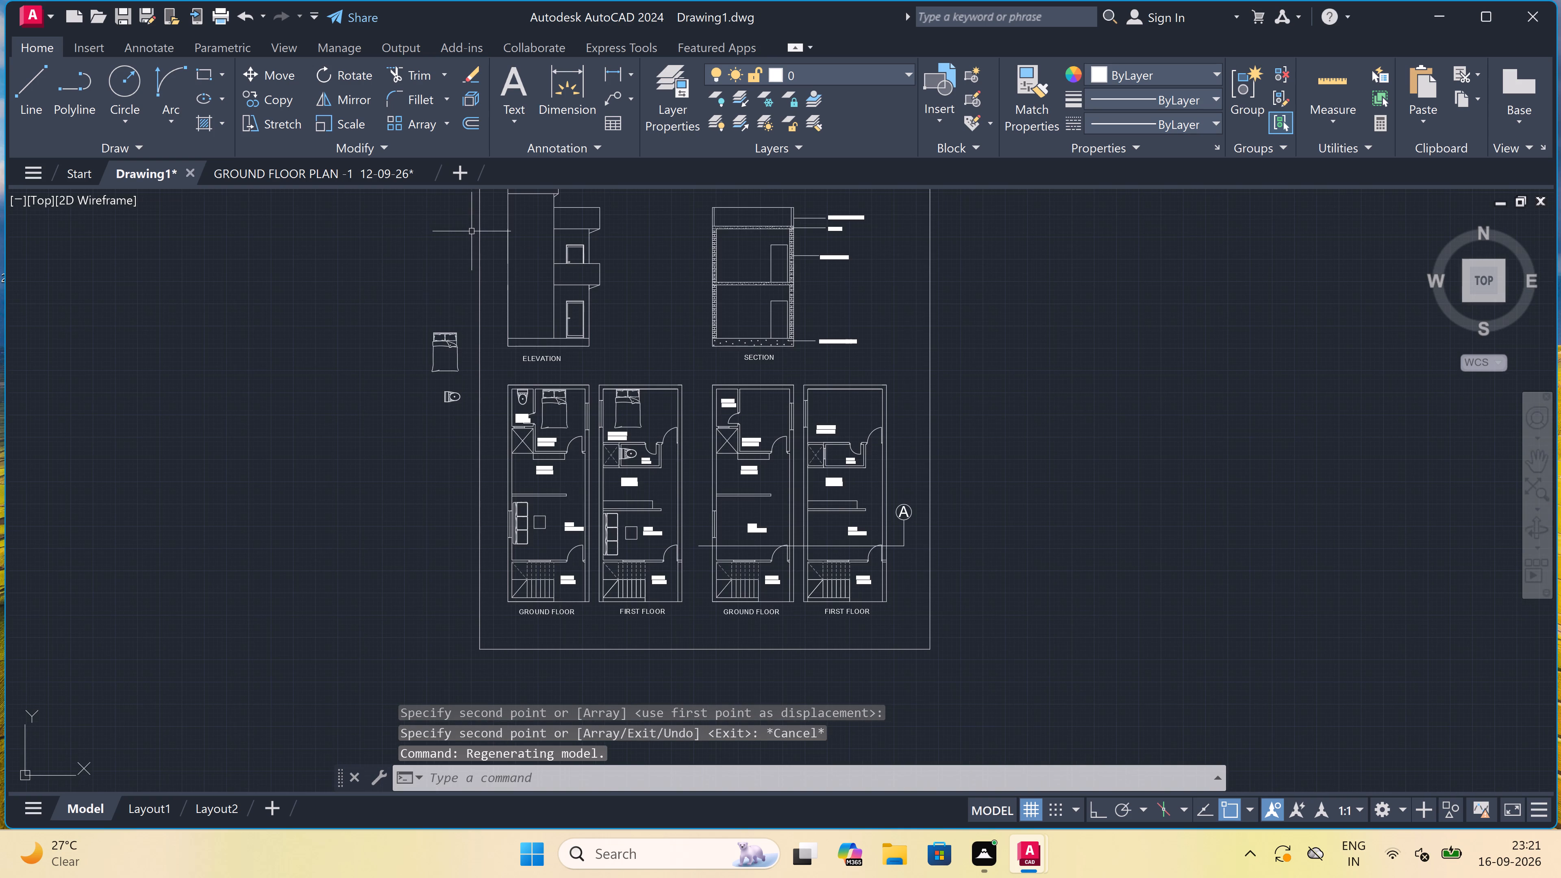
scroll(464, 307, up, 2)
click(473, 301)
drag(473, 301, 473, 309)
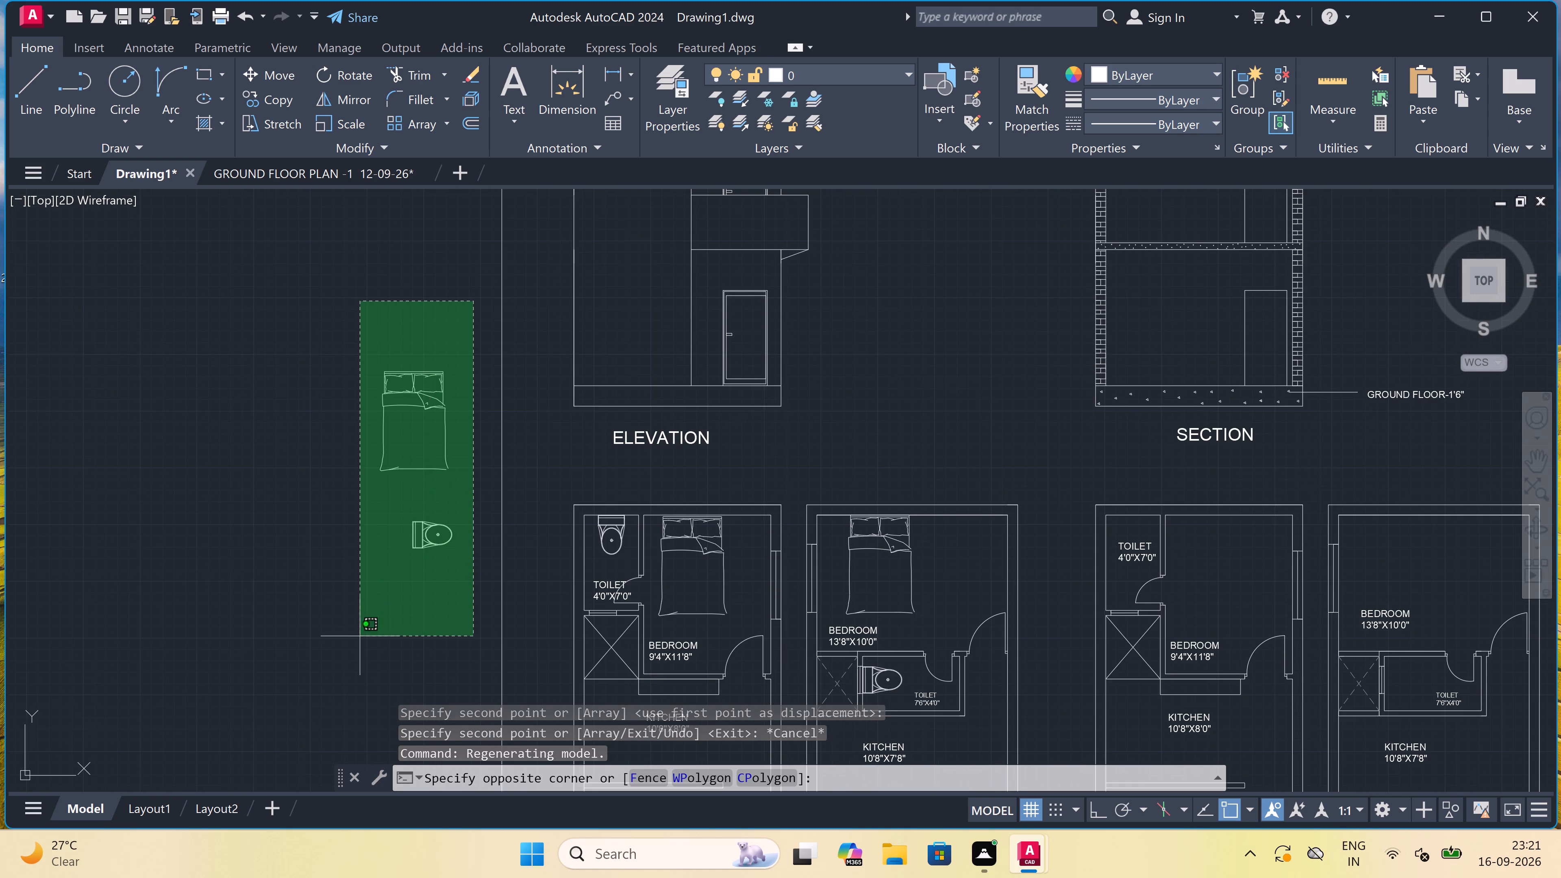
click(335, 595)
key(Delete)
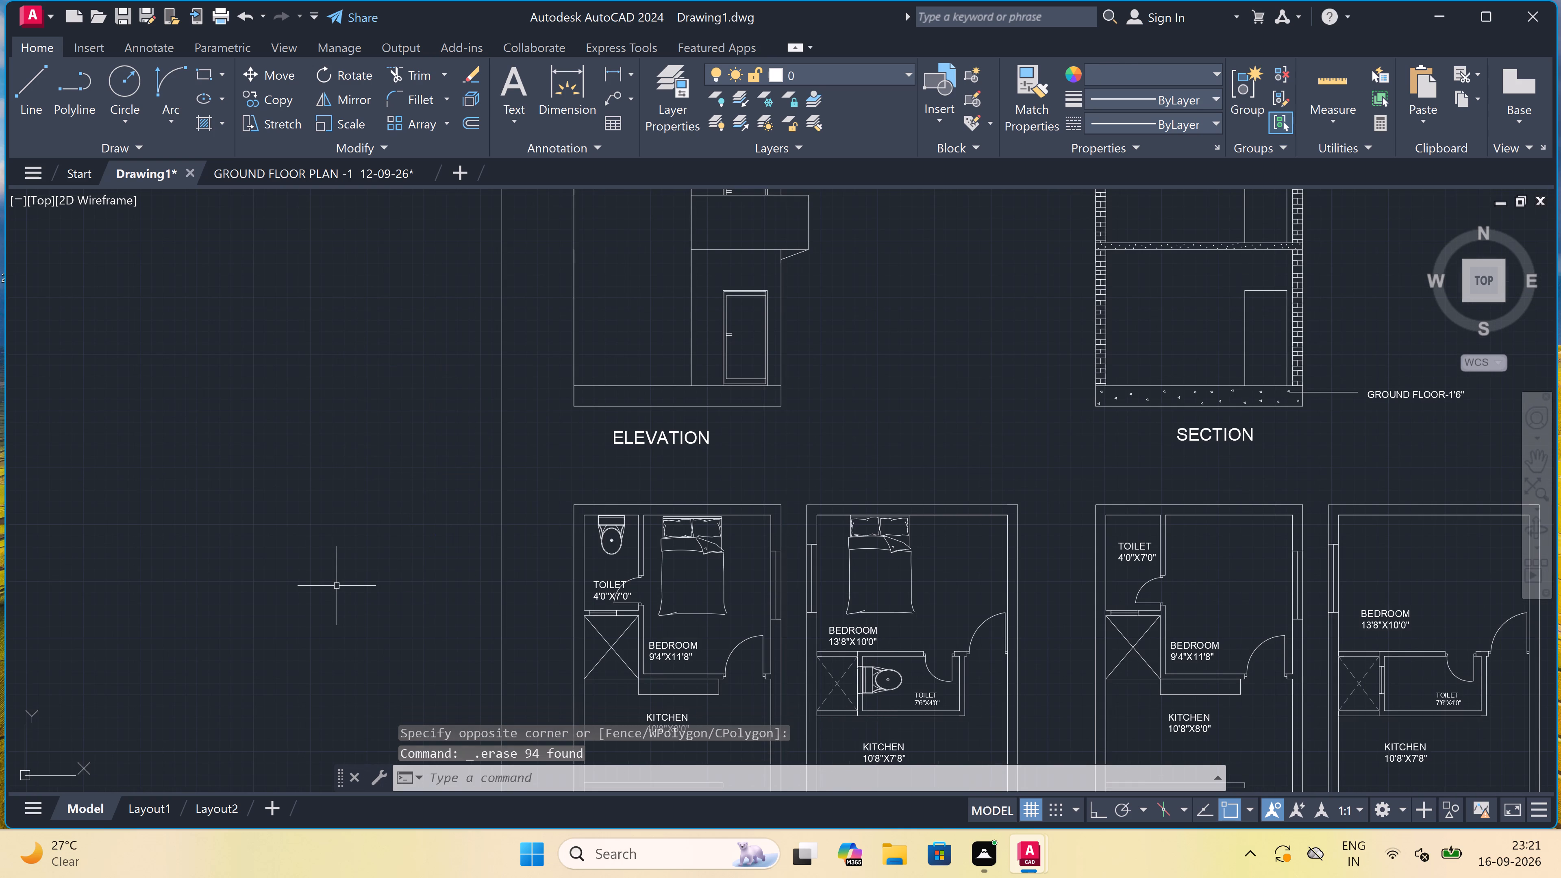
Examine the whole sheet, checking the elevation and its ground floor door, the section and the furnished floor plans.
scroll(377, 513, down, 3)
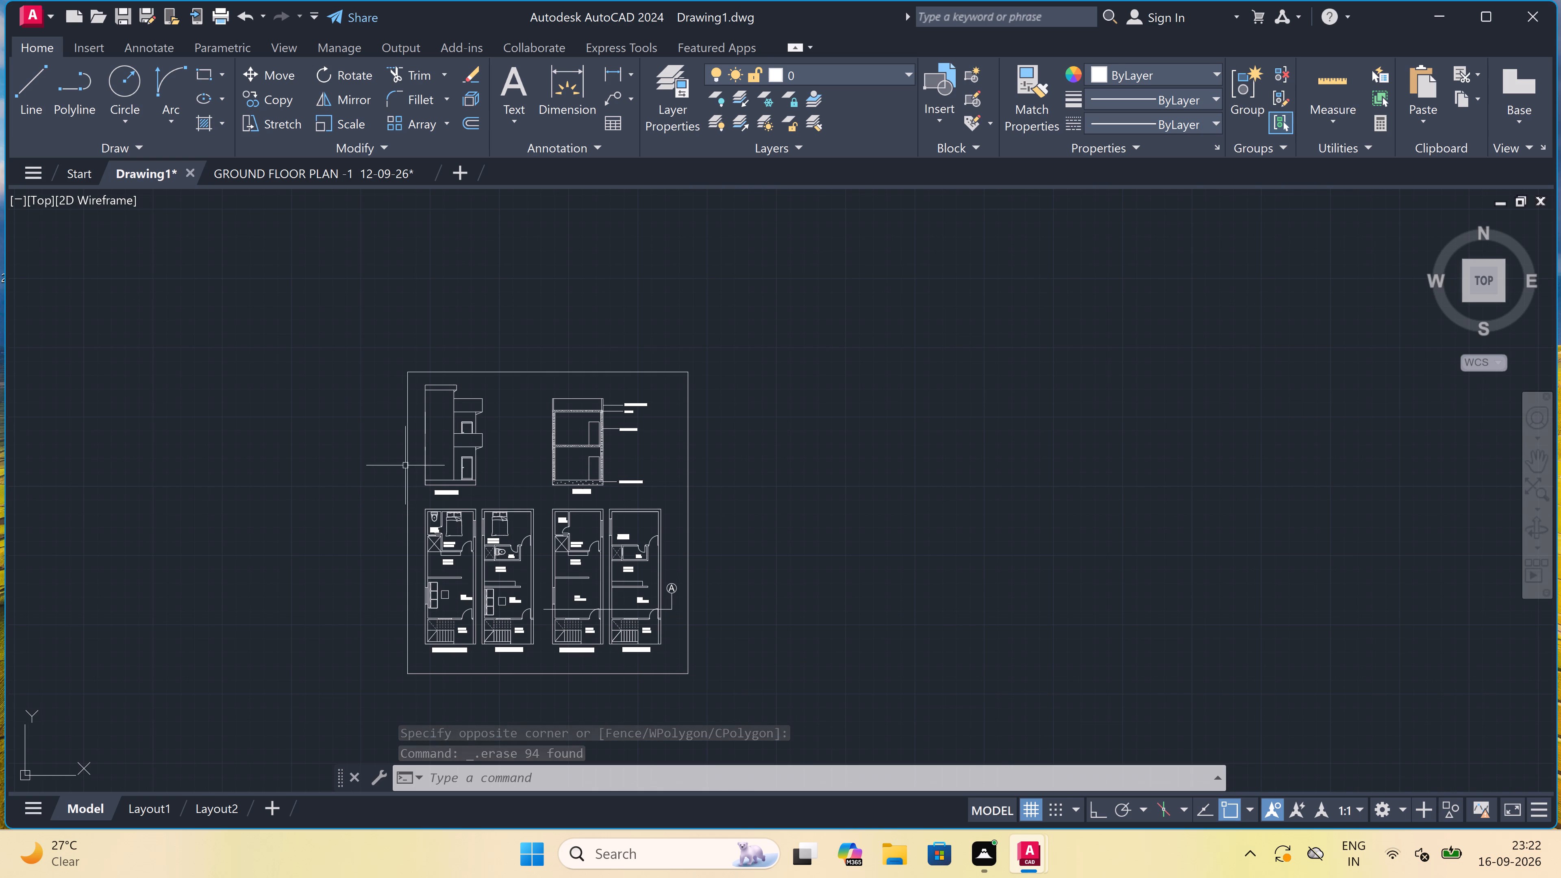
scroll(436, 429, up, 2)
scroll(440, 419, down, 1)
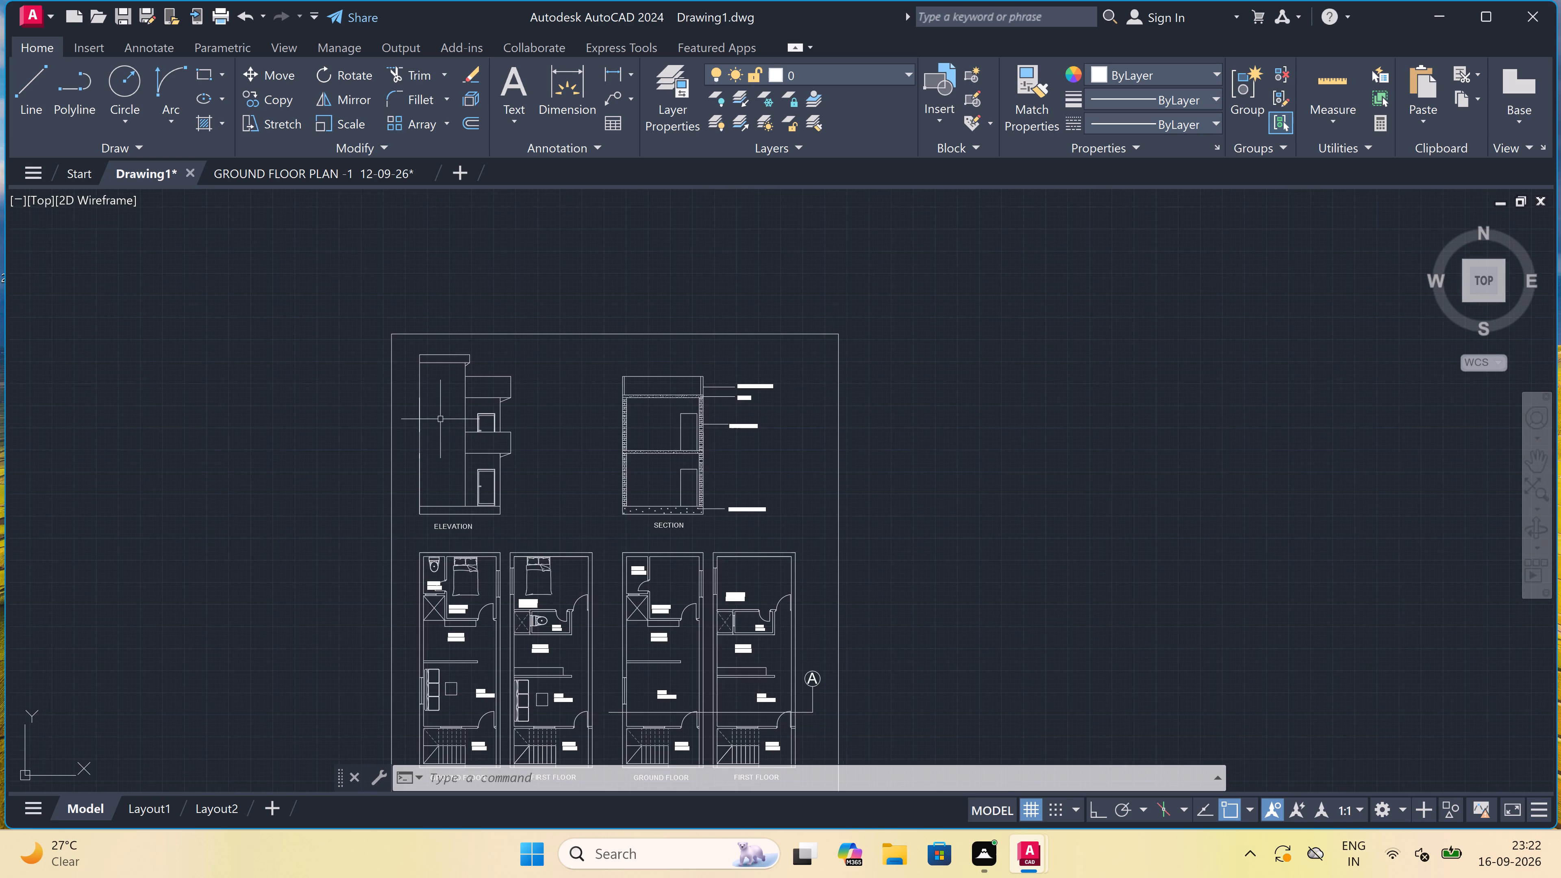
scroll(440, 419, up, 1)
scroll(445, 391, down, 1)
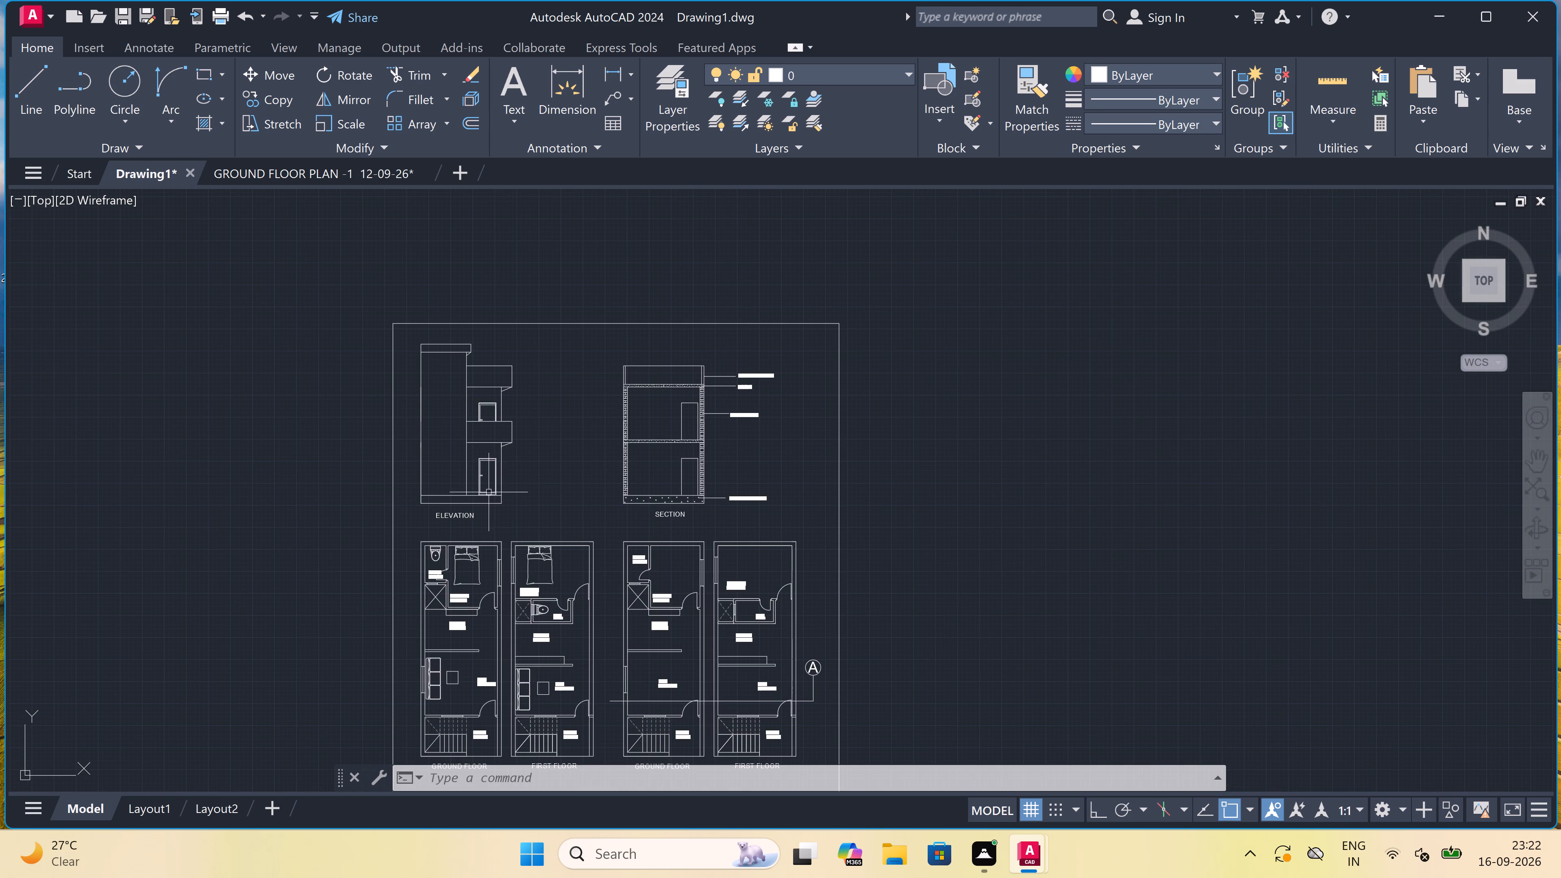
scroll(489, 495, up, 4)
scroll(474, 425, down, 2)
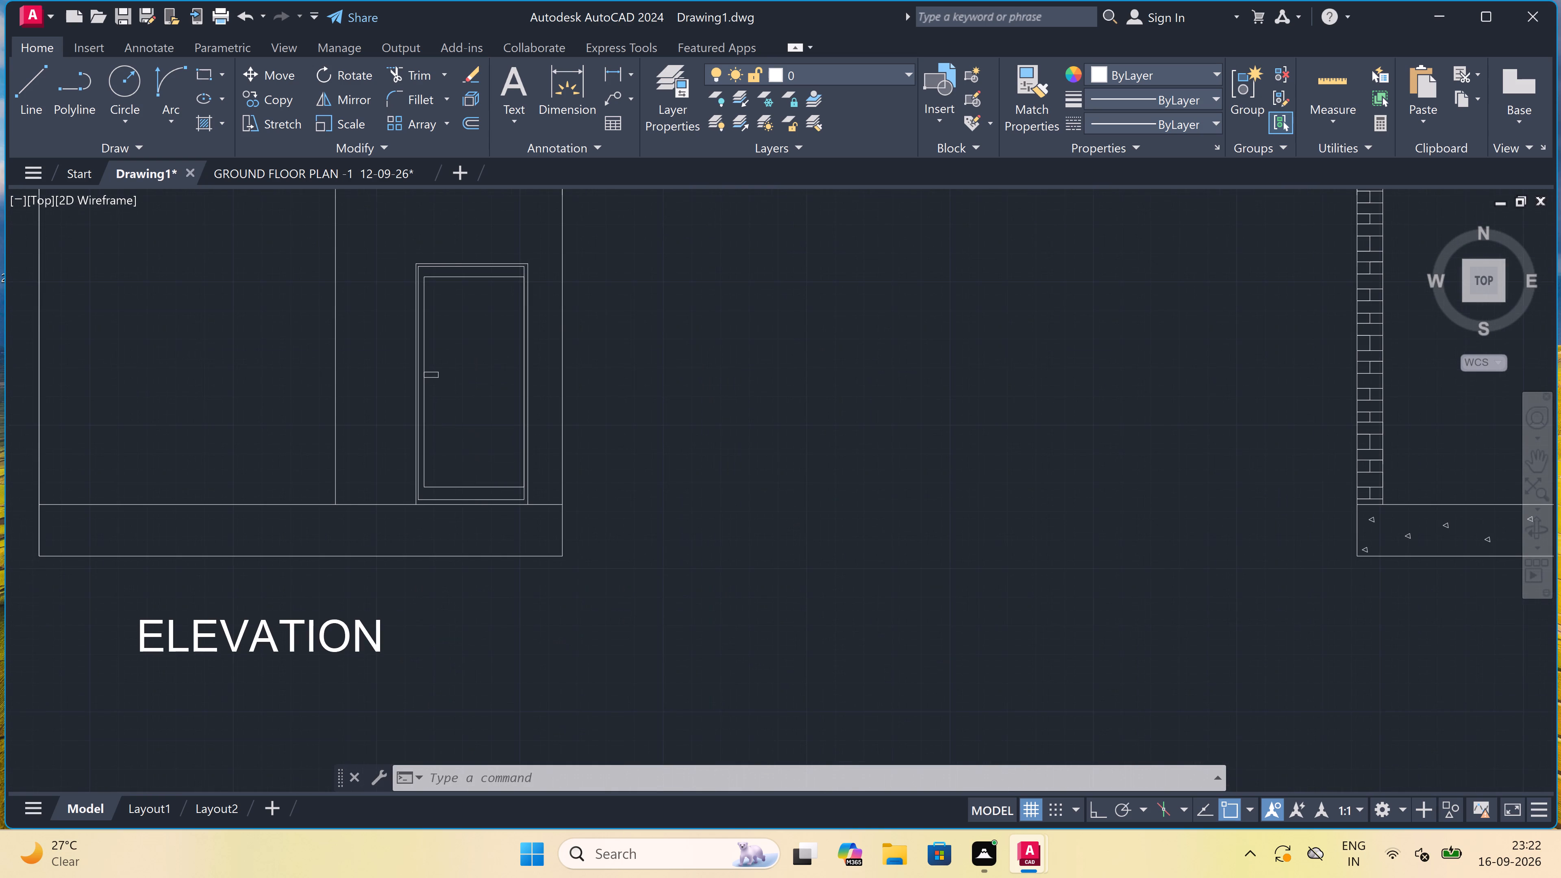
scroll(474, 425, down, 1)
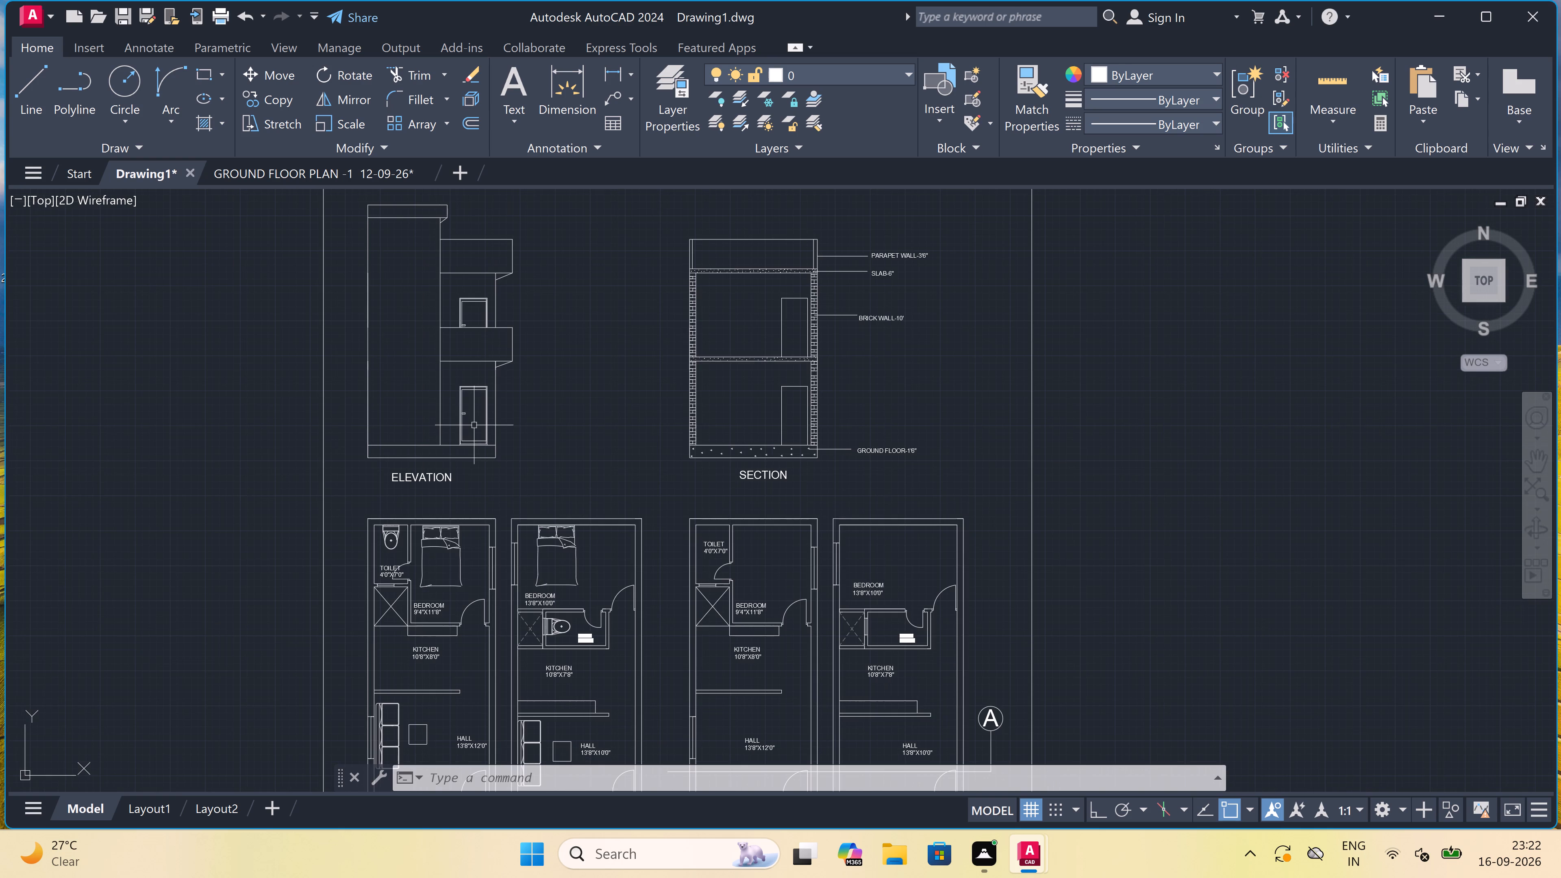
scroll(474, 425, down, 2)
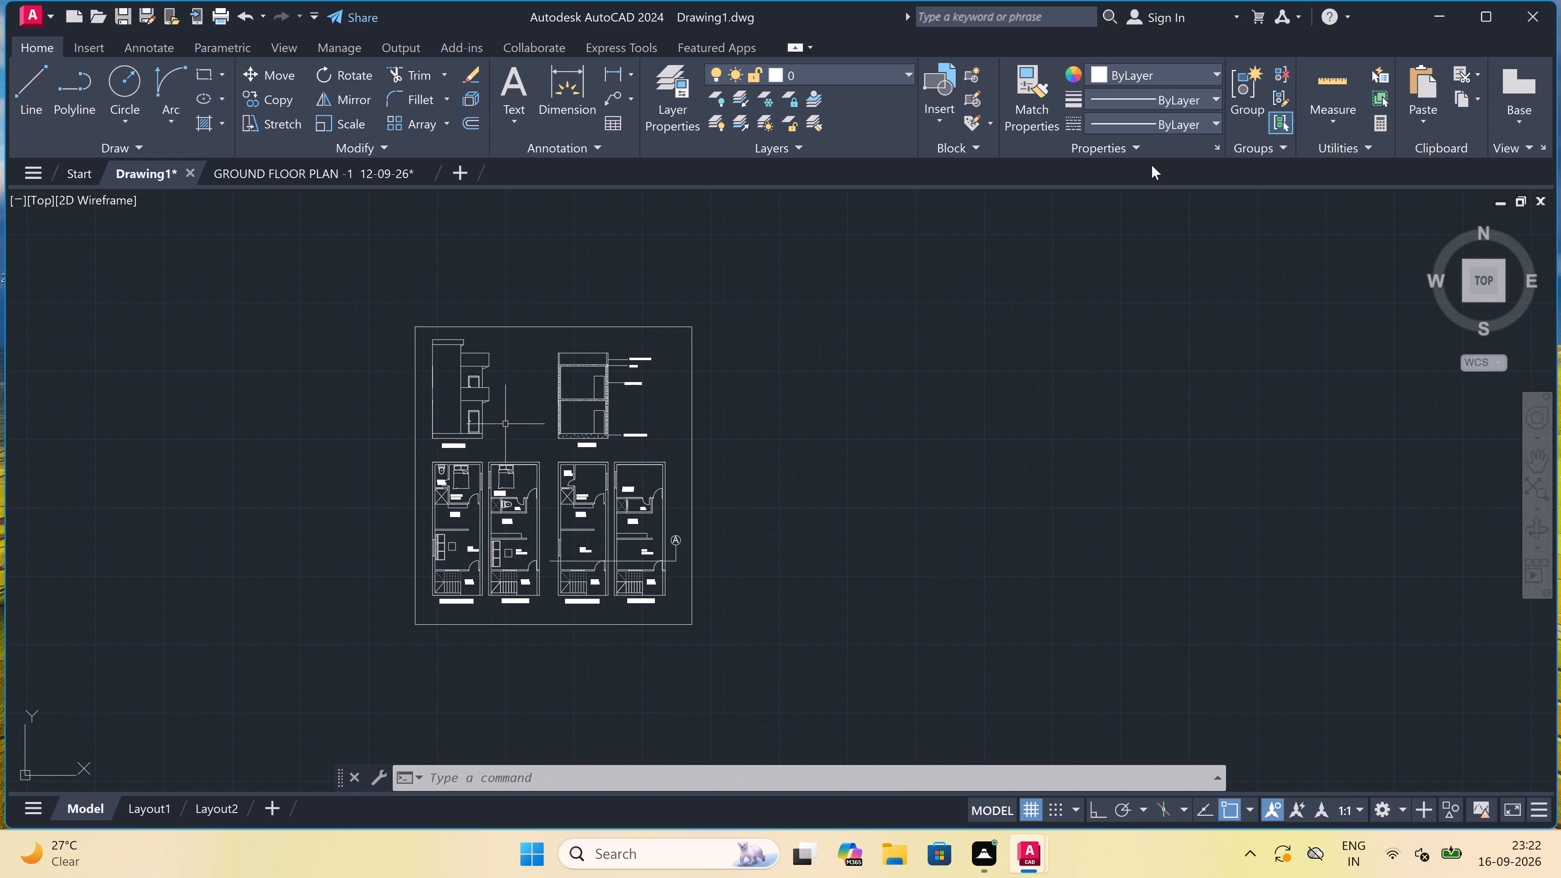
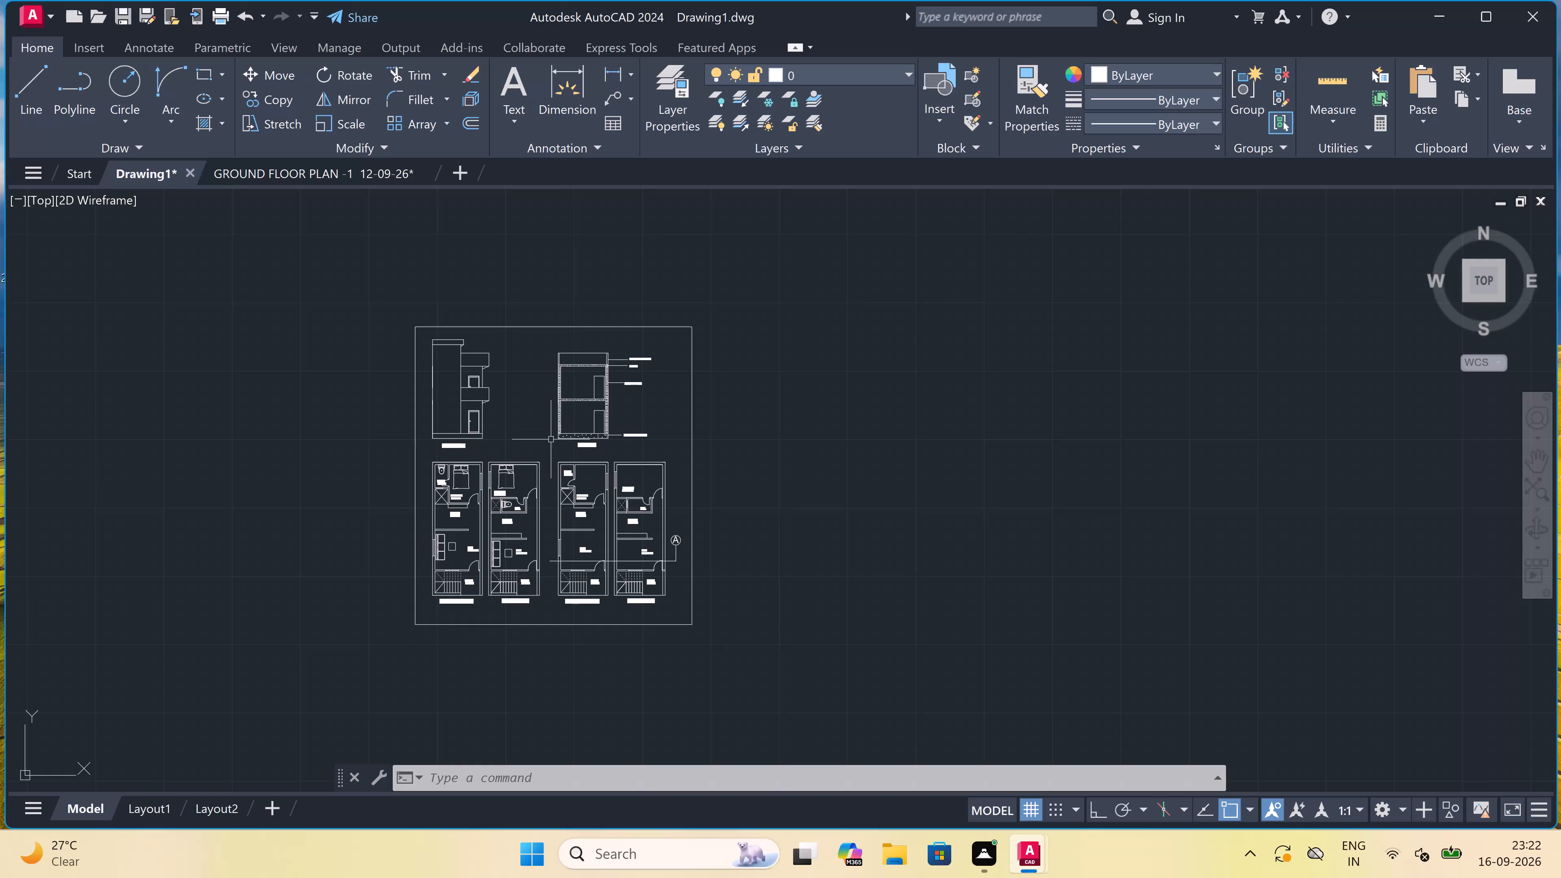
Draw a narrow counter rectangle along the toilet's south wall in the first FIRST FLOOR plan, directly above the KITCHEN label.
scroll(439, 618, up, 1)
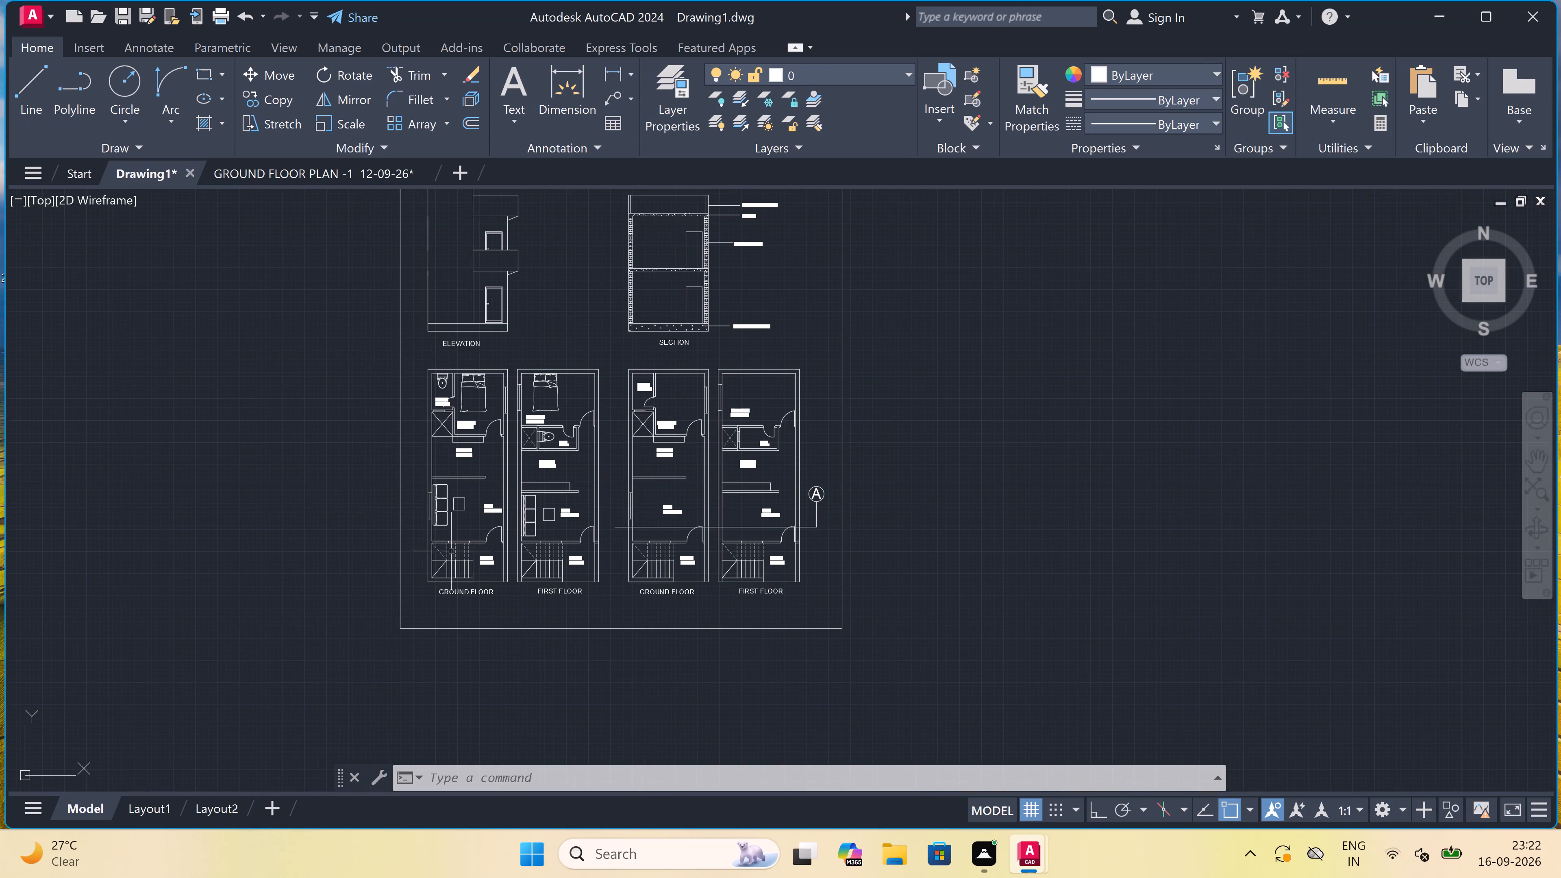
scroll(472, 358, up, 3)
scroll(471, 359, down, 1)
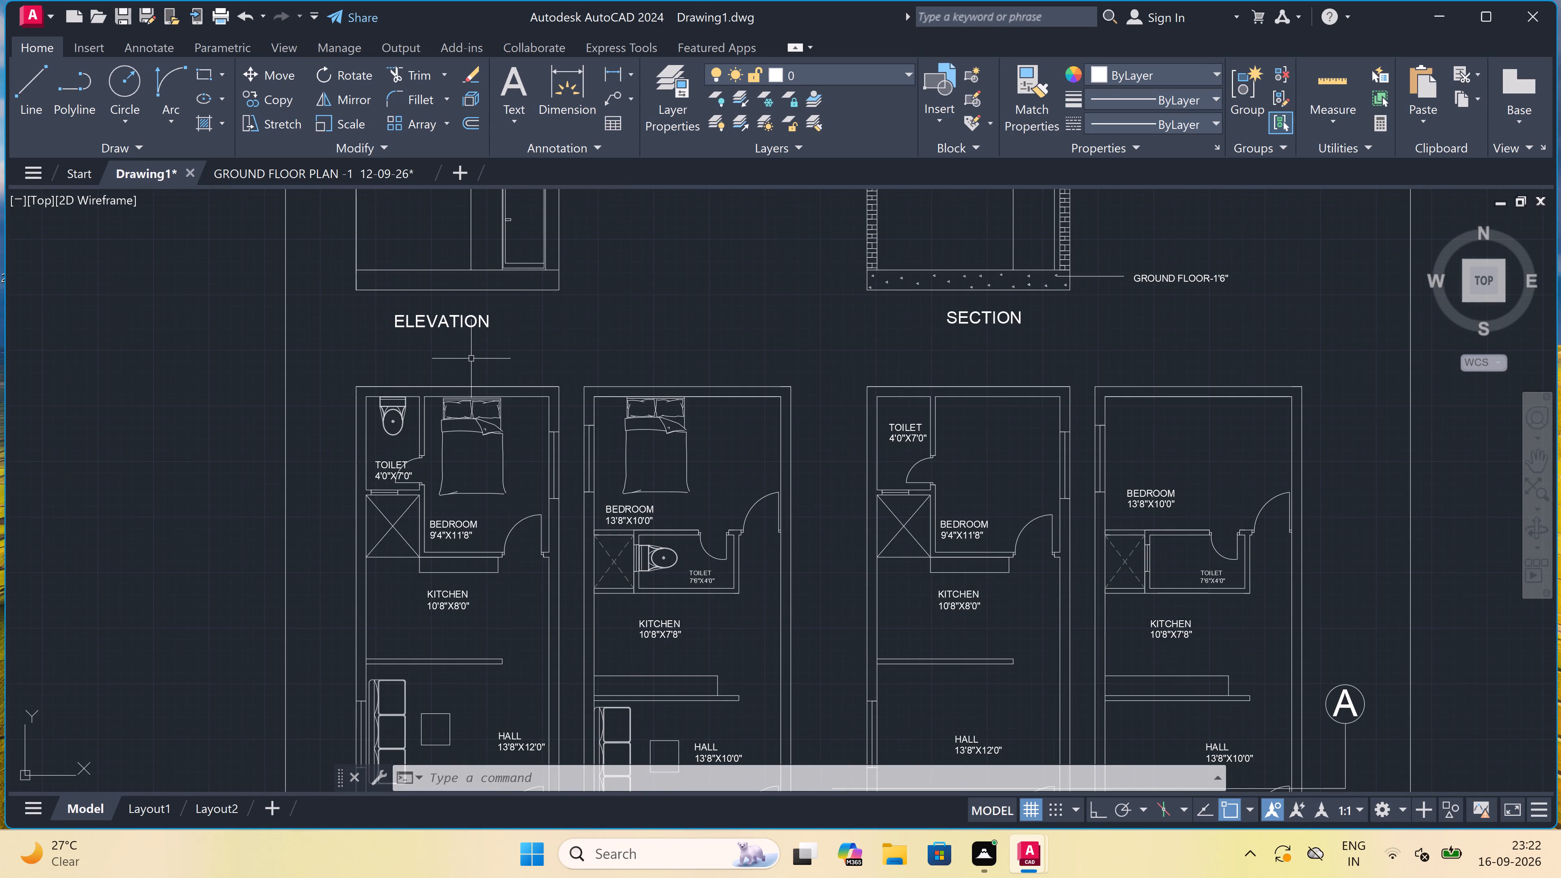
scroll(471, 360, down, 1)
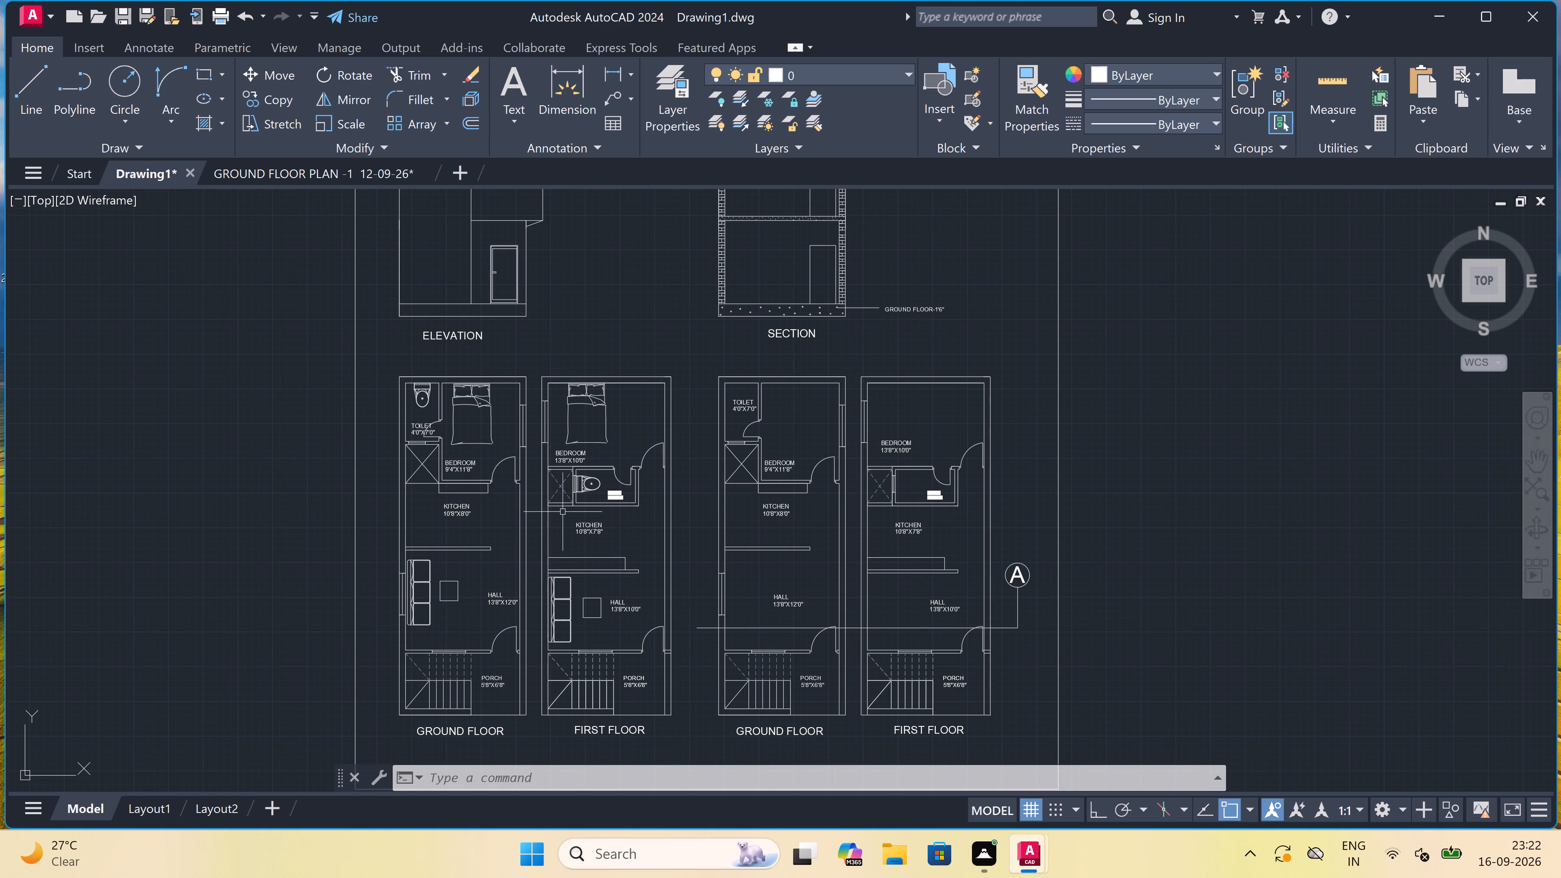
scroll(561, 518, up, 3)
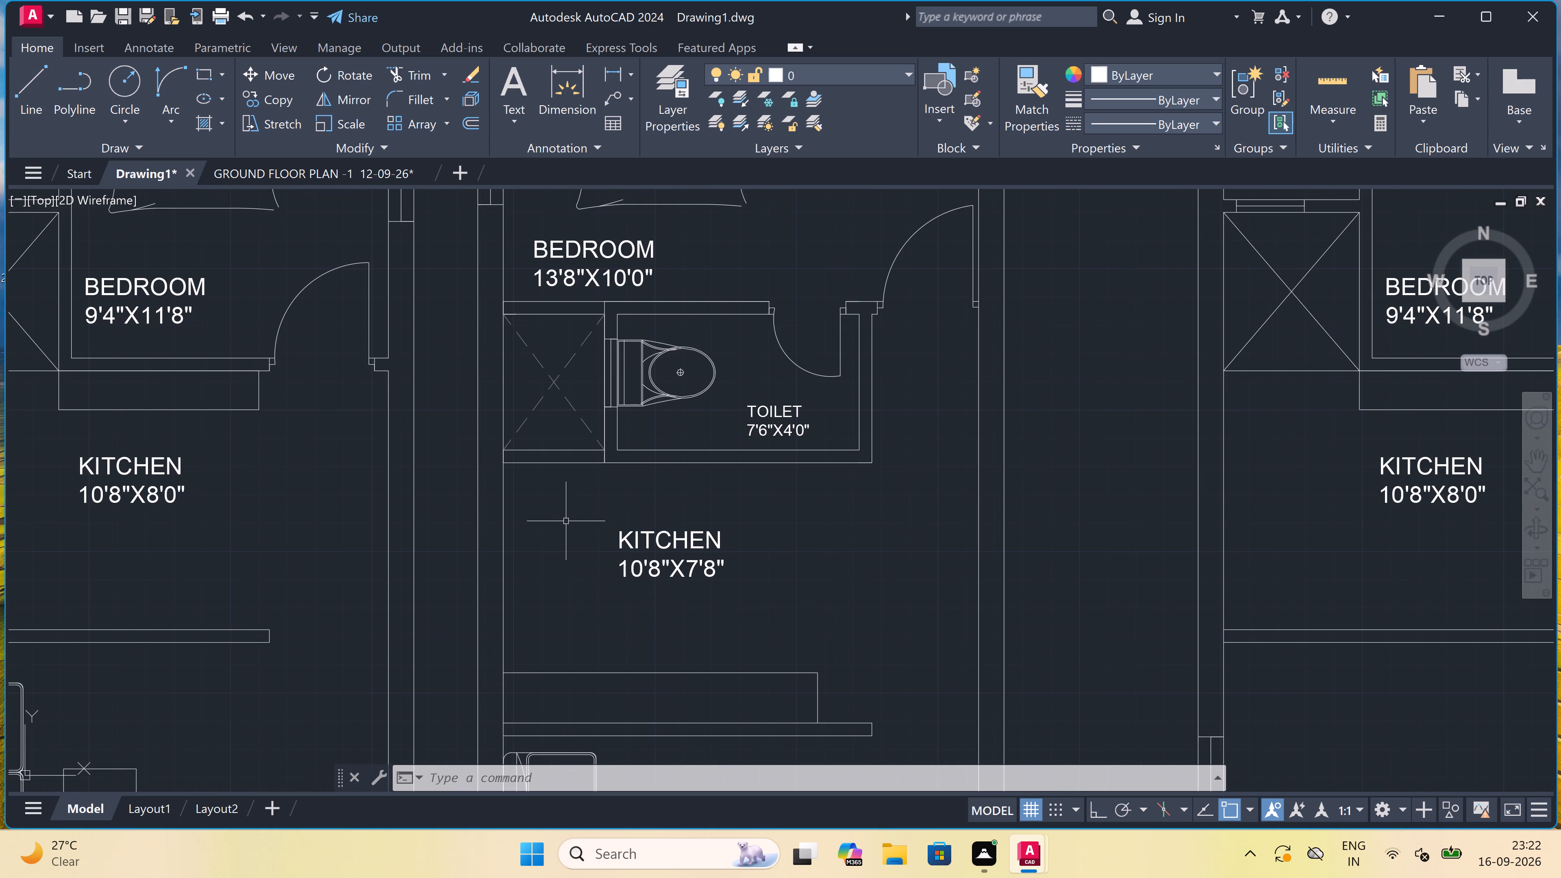
key(r)
key(e)
key(Escape)
key(r)
text(EC)
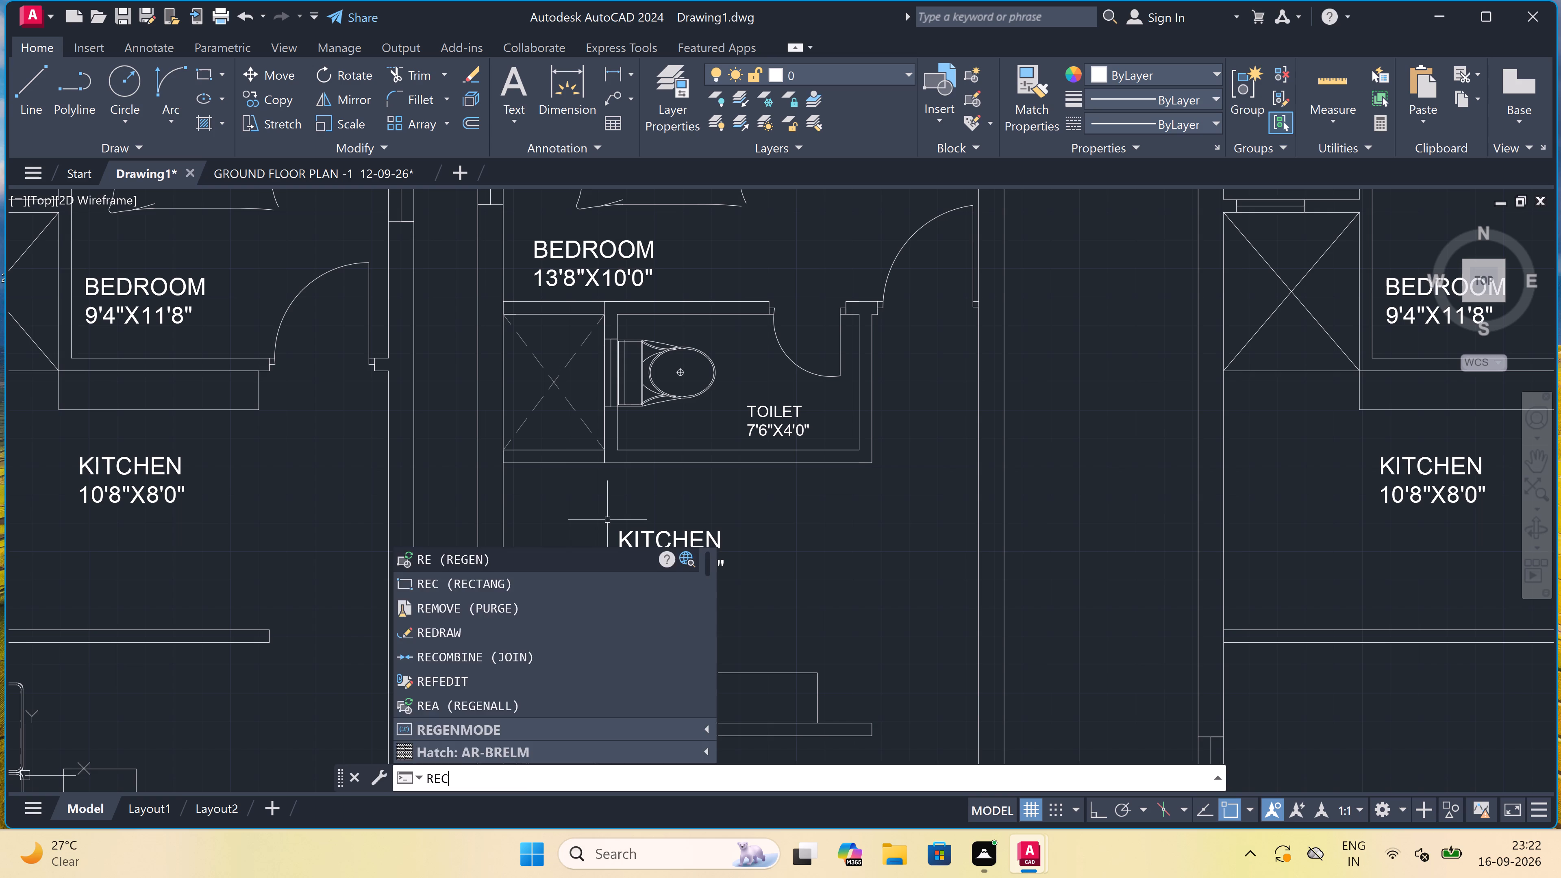
key(space)
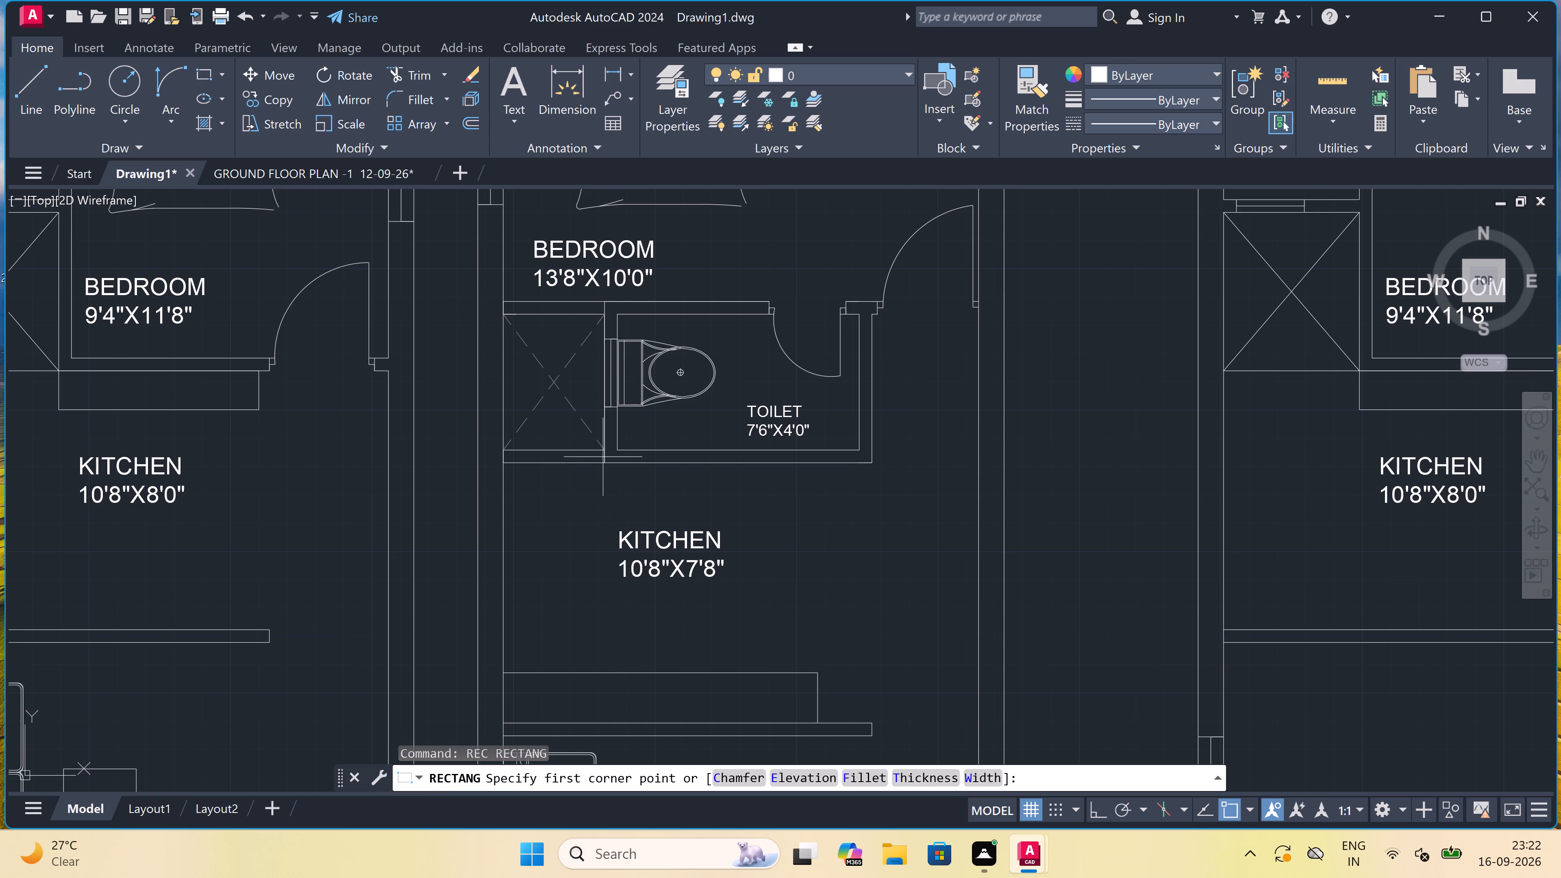
click(603, 457)
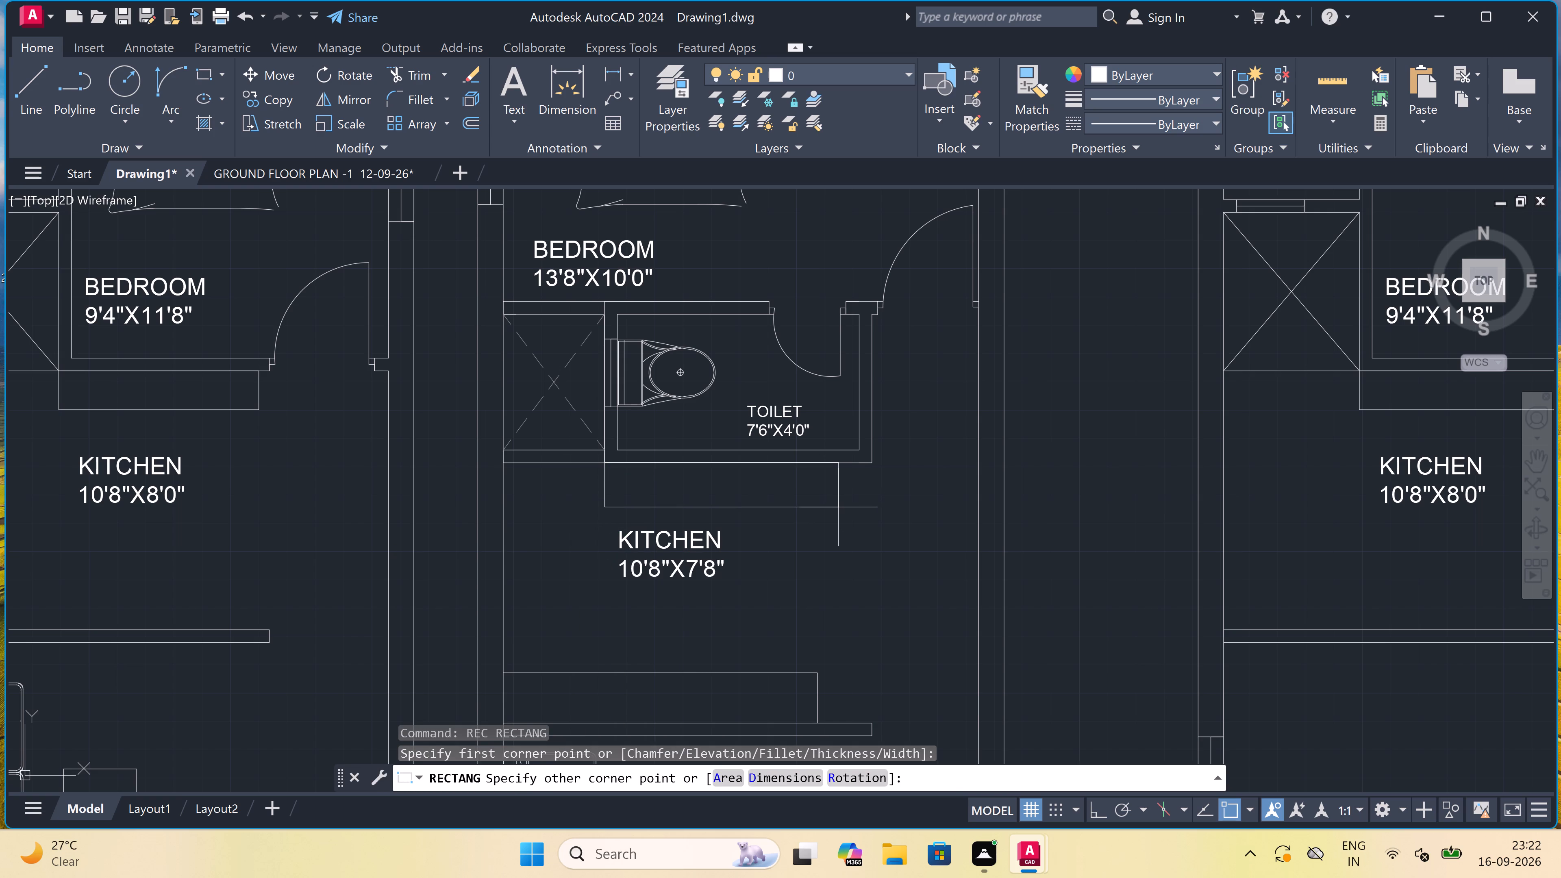
click(838, 508)
scroll(713, 436, down, 5)
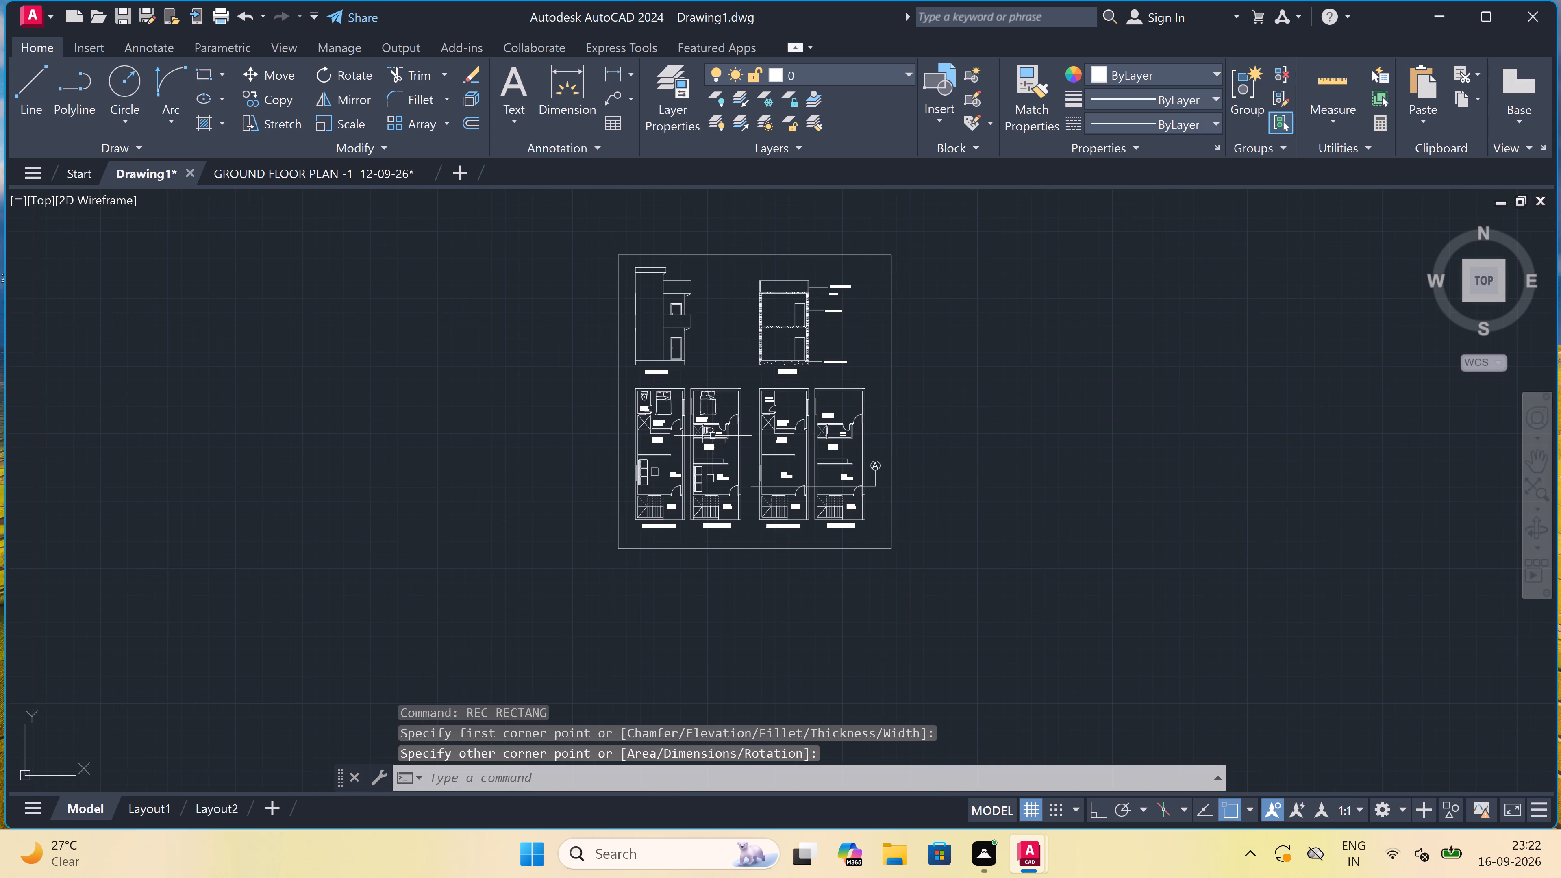
scroll(713, 436, up, 2)
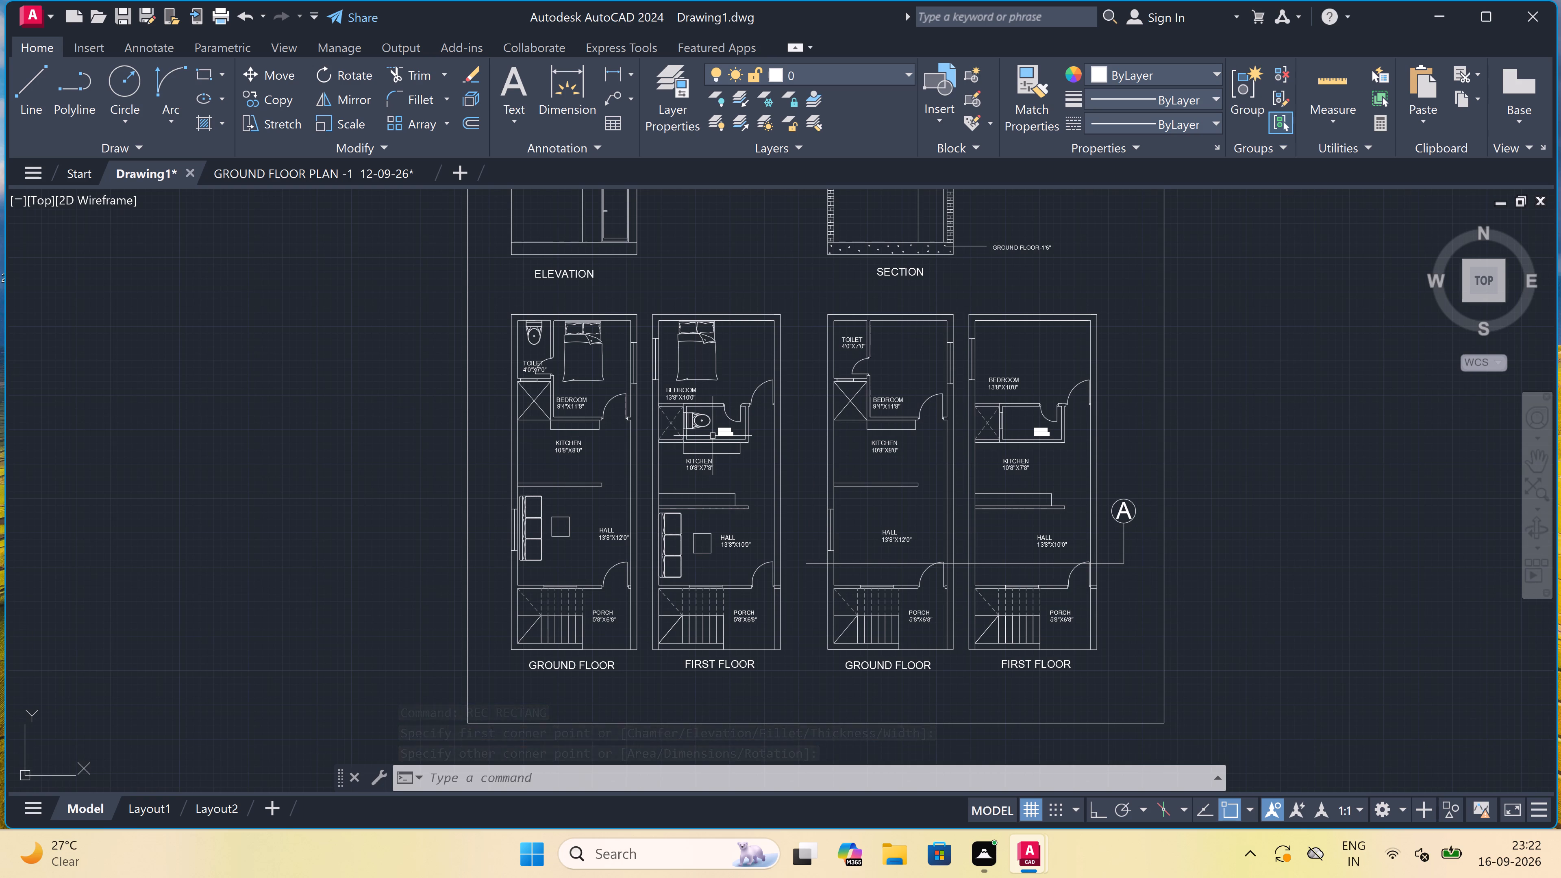
scroll(713, 436, down, 1)
key(Escape)
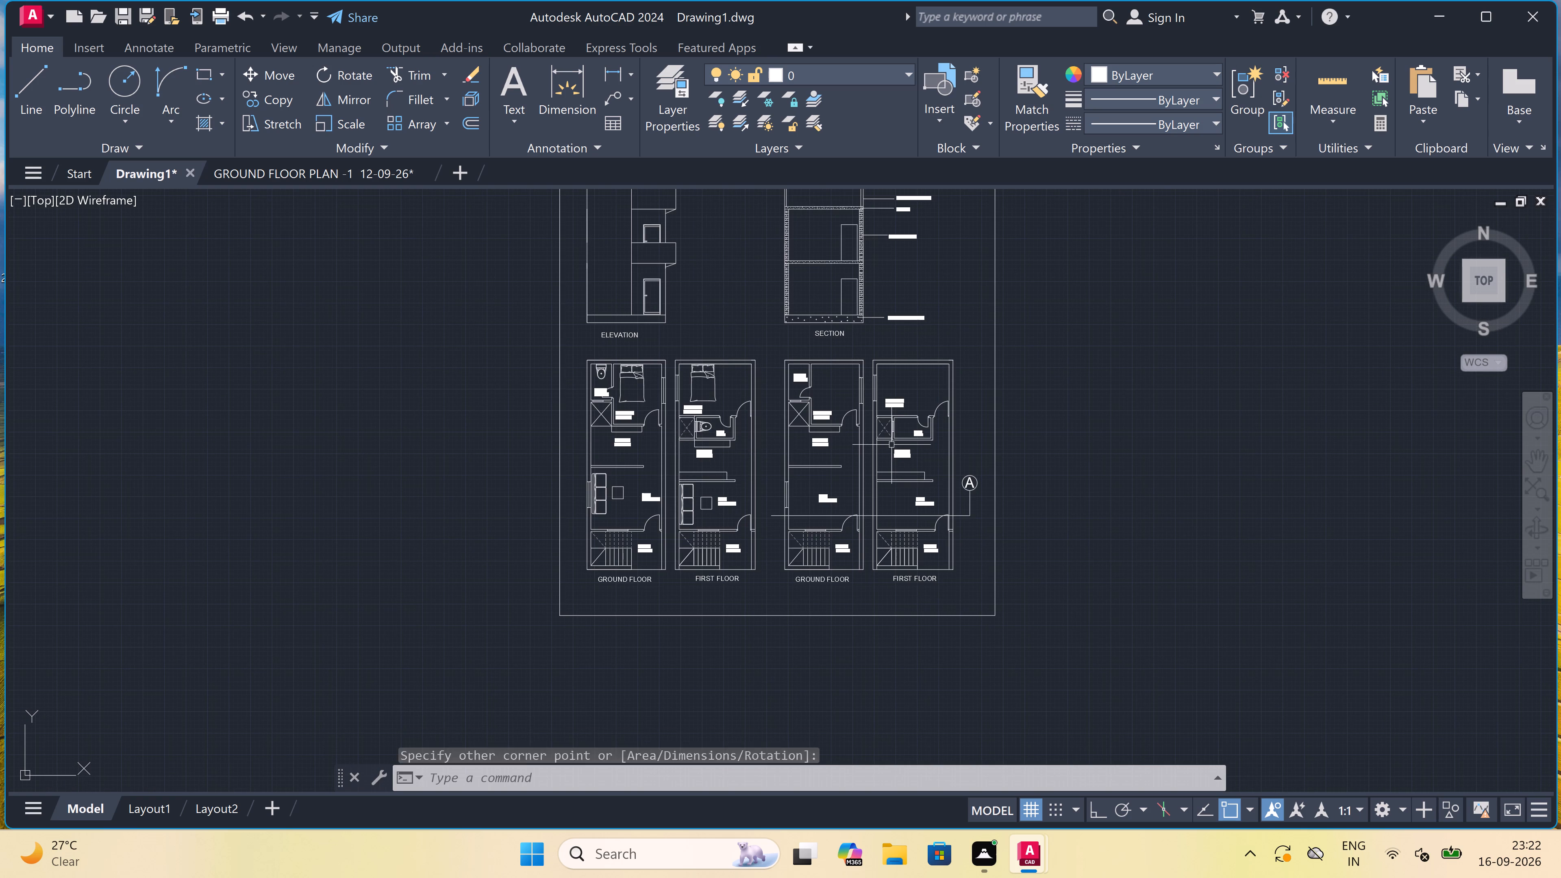
Erase the KITCHEN, TOILET and BEDROOM labels in the second FIRST FLOOR plan and the BEDROOM label in the second GROUND FLOOR plan.
scroll(898, 448, up, 3)
double_click(898, 461)
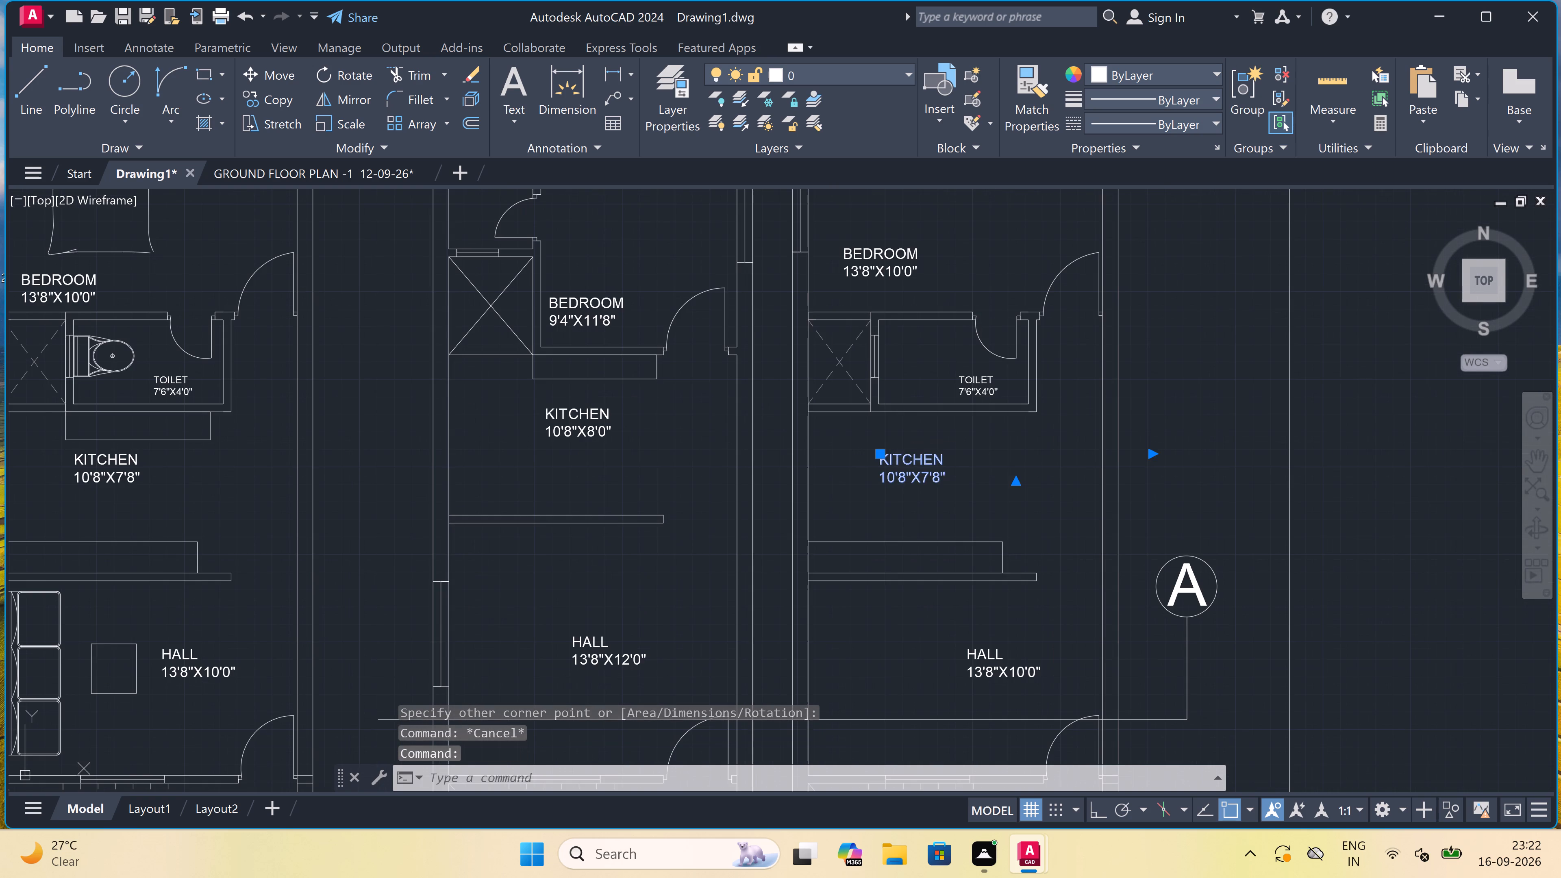
key(Escape)
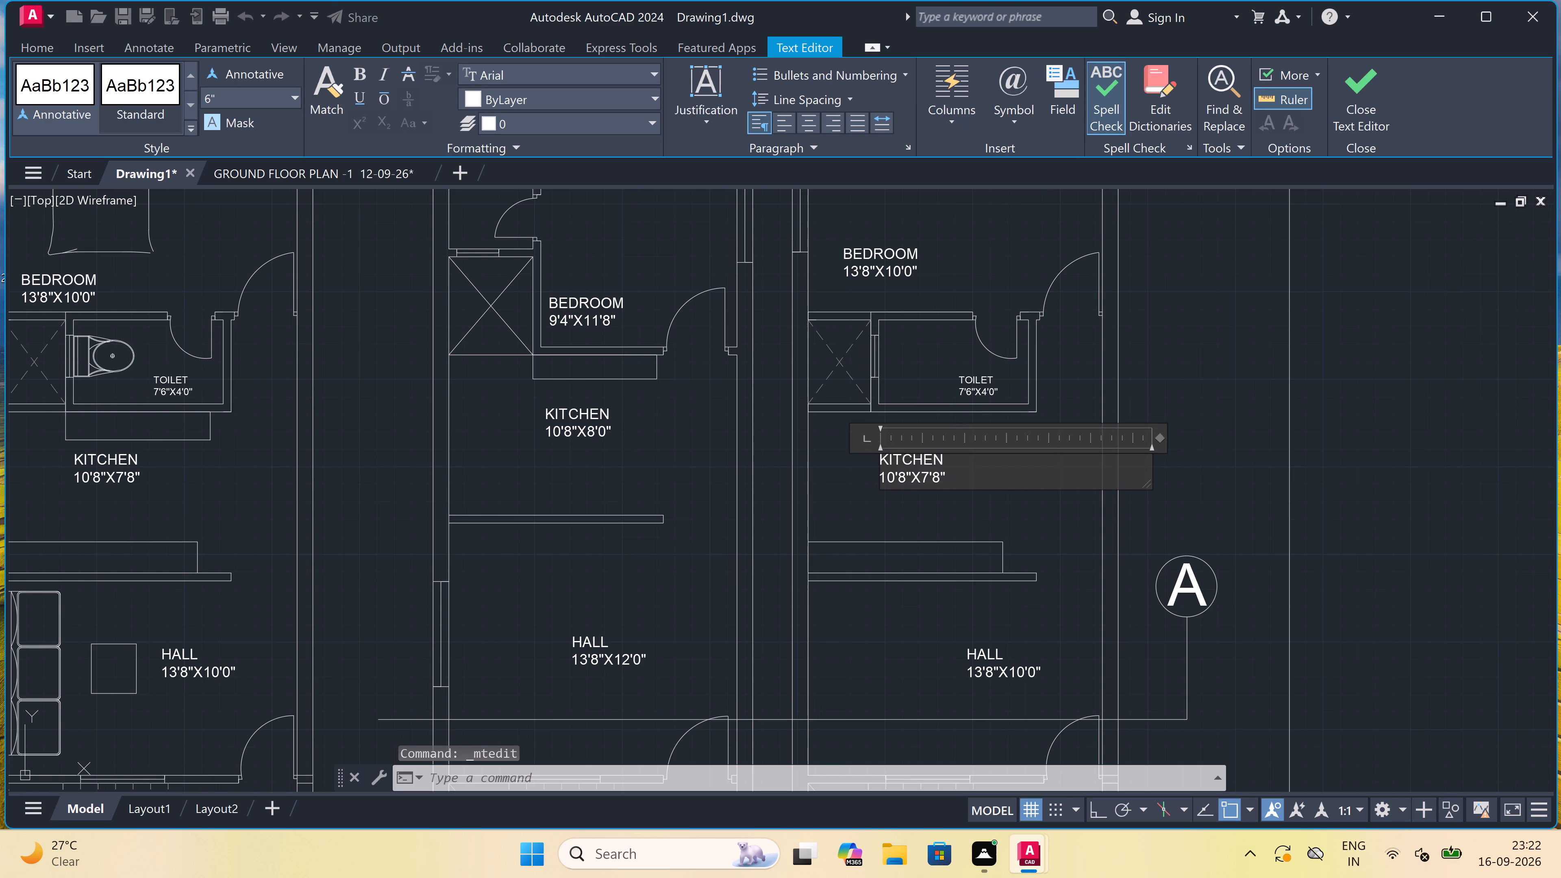
click(883, 462)
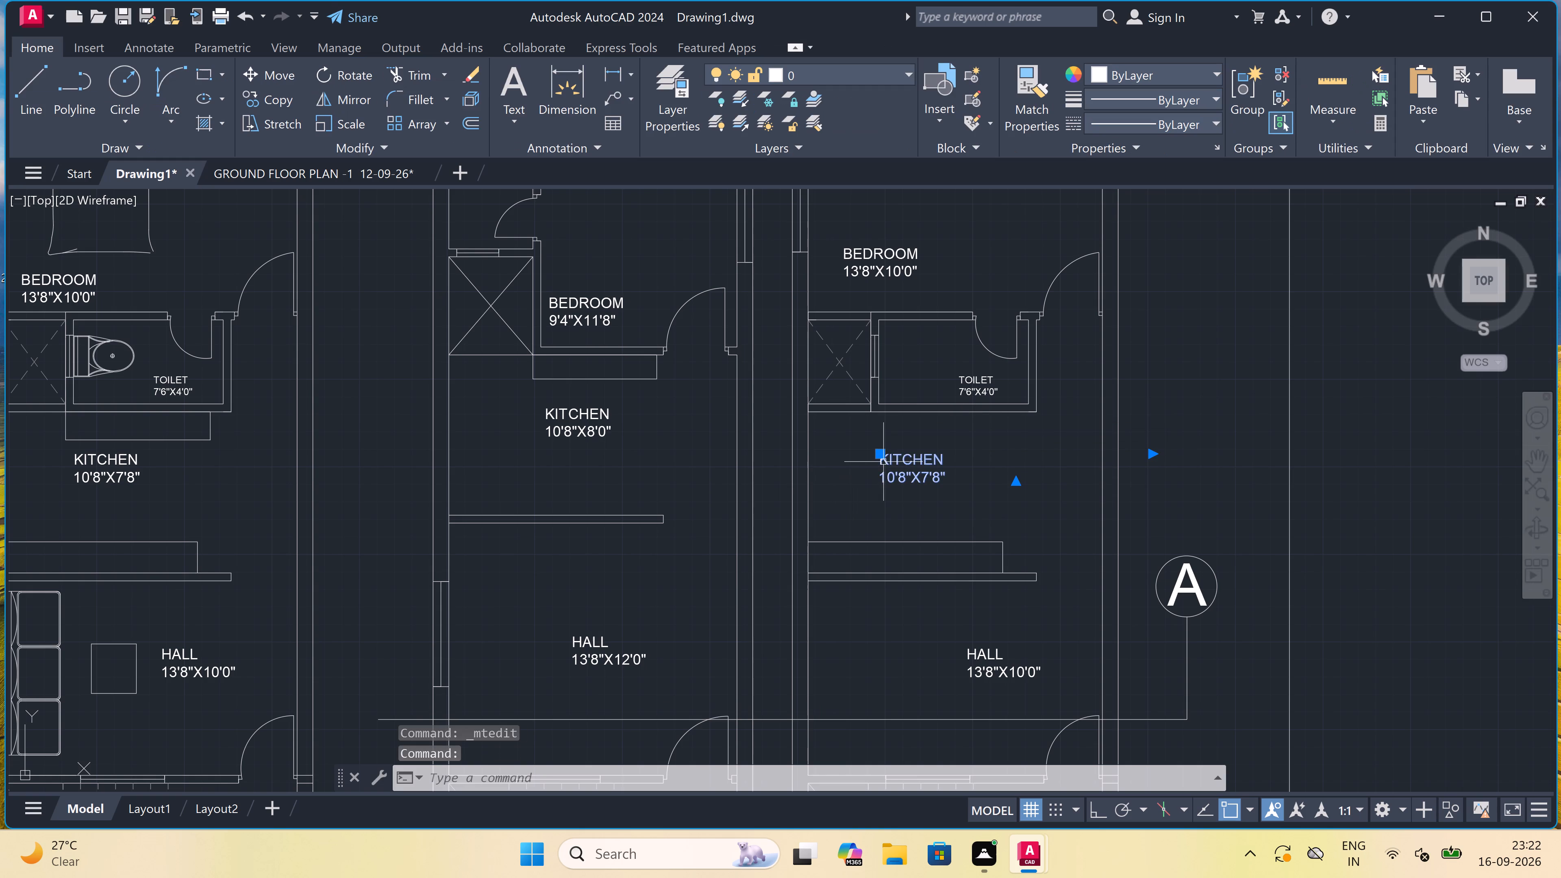
click(979, 379)
click(885, 255)
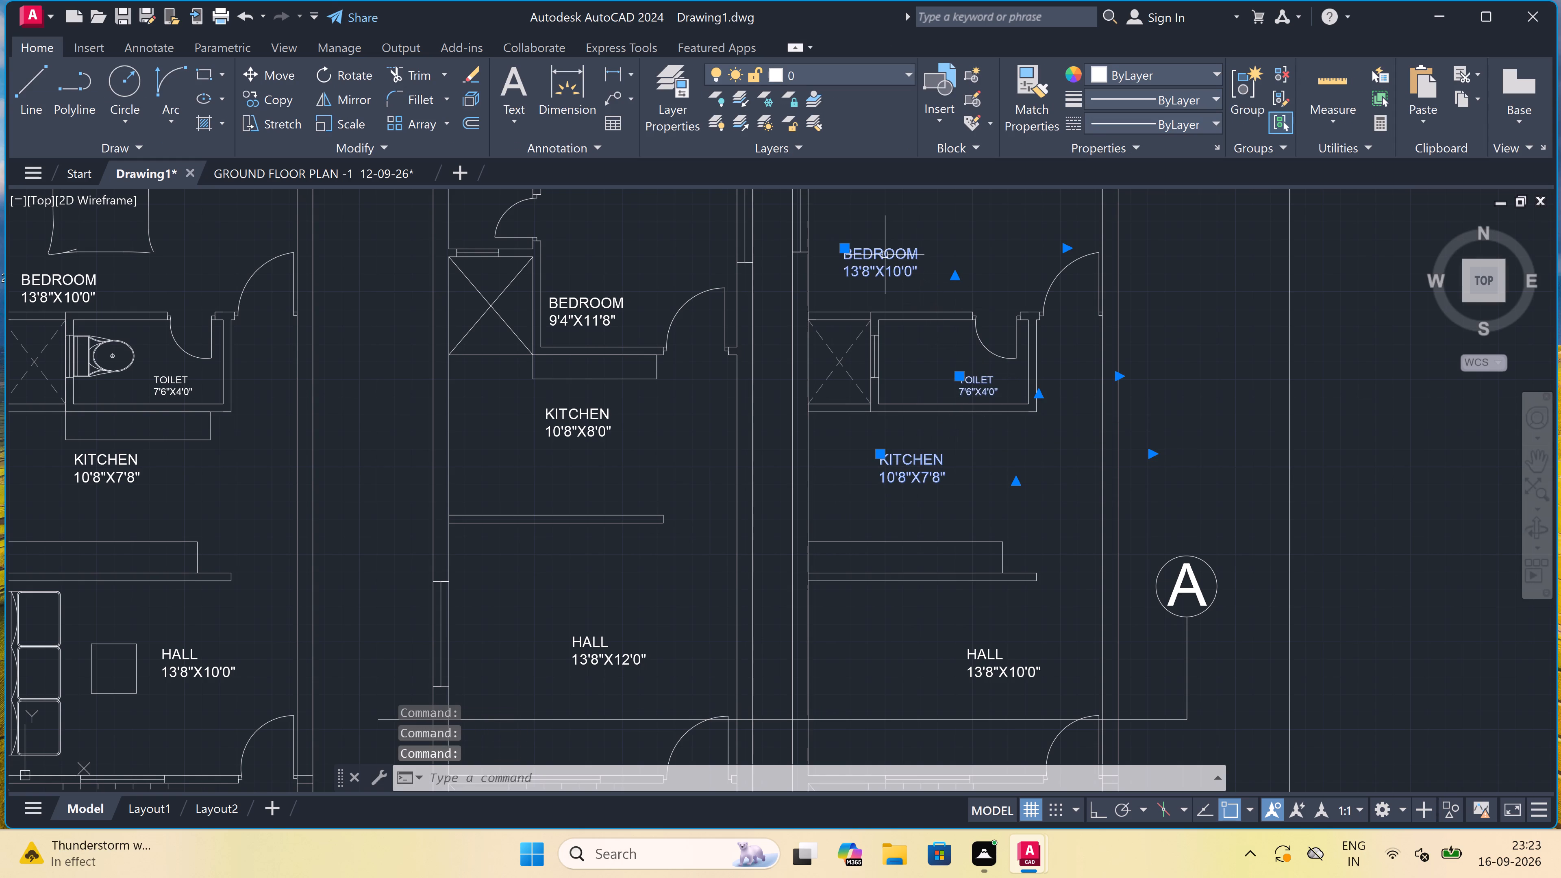
click(565, 314)
key(Delete)
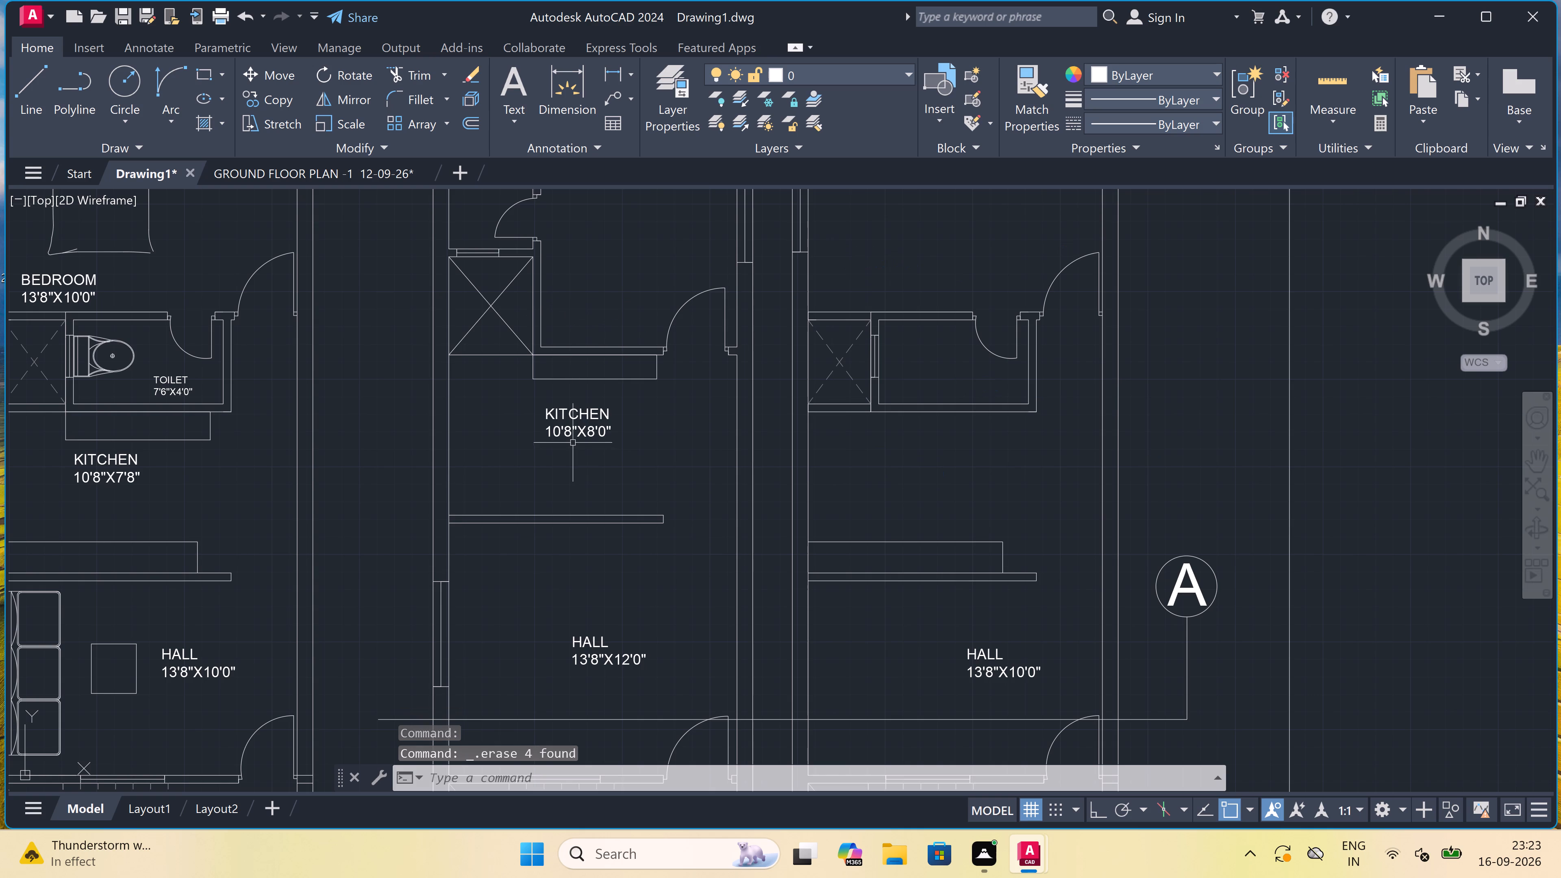
Erase the KITCHEN and HALL labels in the second GROUND FLOOR plan and the HALL label in the second FIRST FLOOR plan.
click(570, 428)
key(Delete)
click(578, 641)
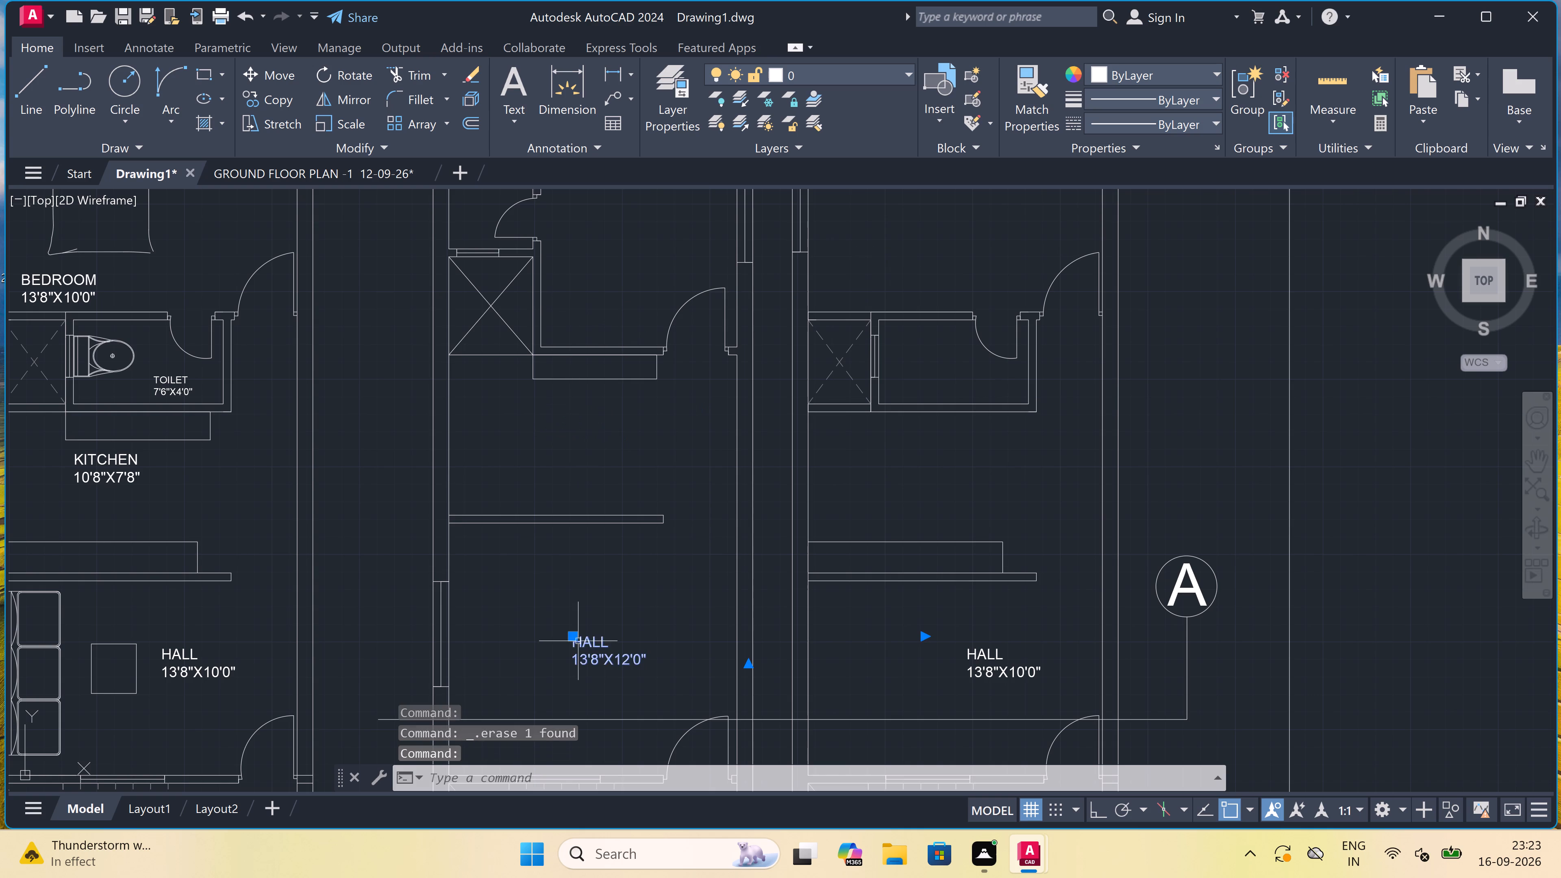
key(Delete)
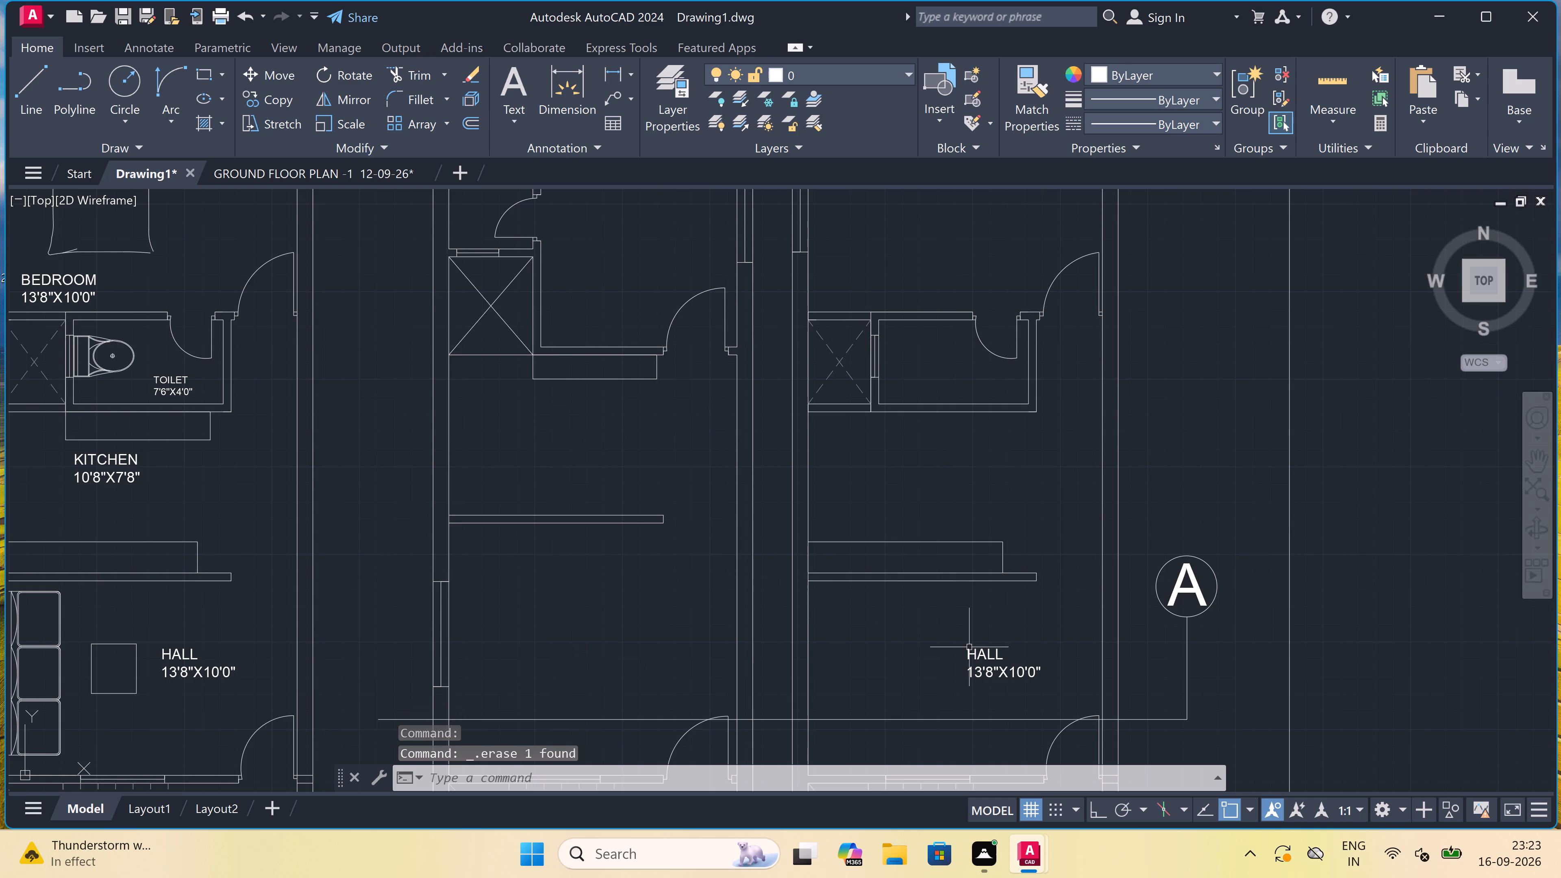
click(970, 647)
key(Delete)
Erase the second GROUND FLOOR plan's PORCH label together with the GROUND FLOOR and FIRST FLOOR titles under the second pair of plans.
scroll(947, 485, down, 3)
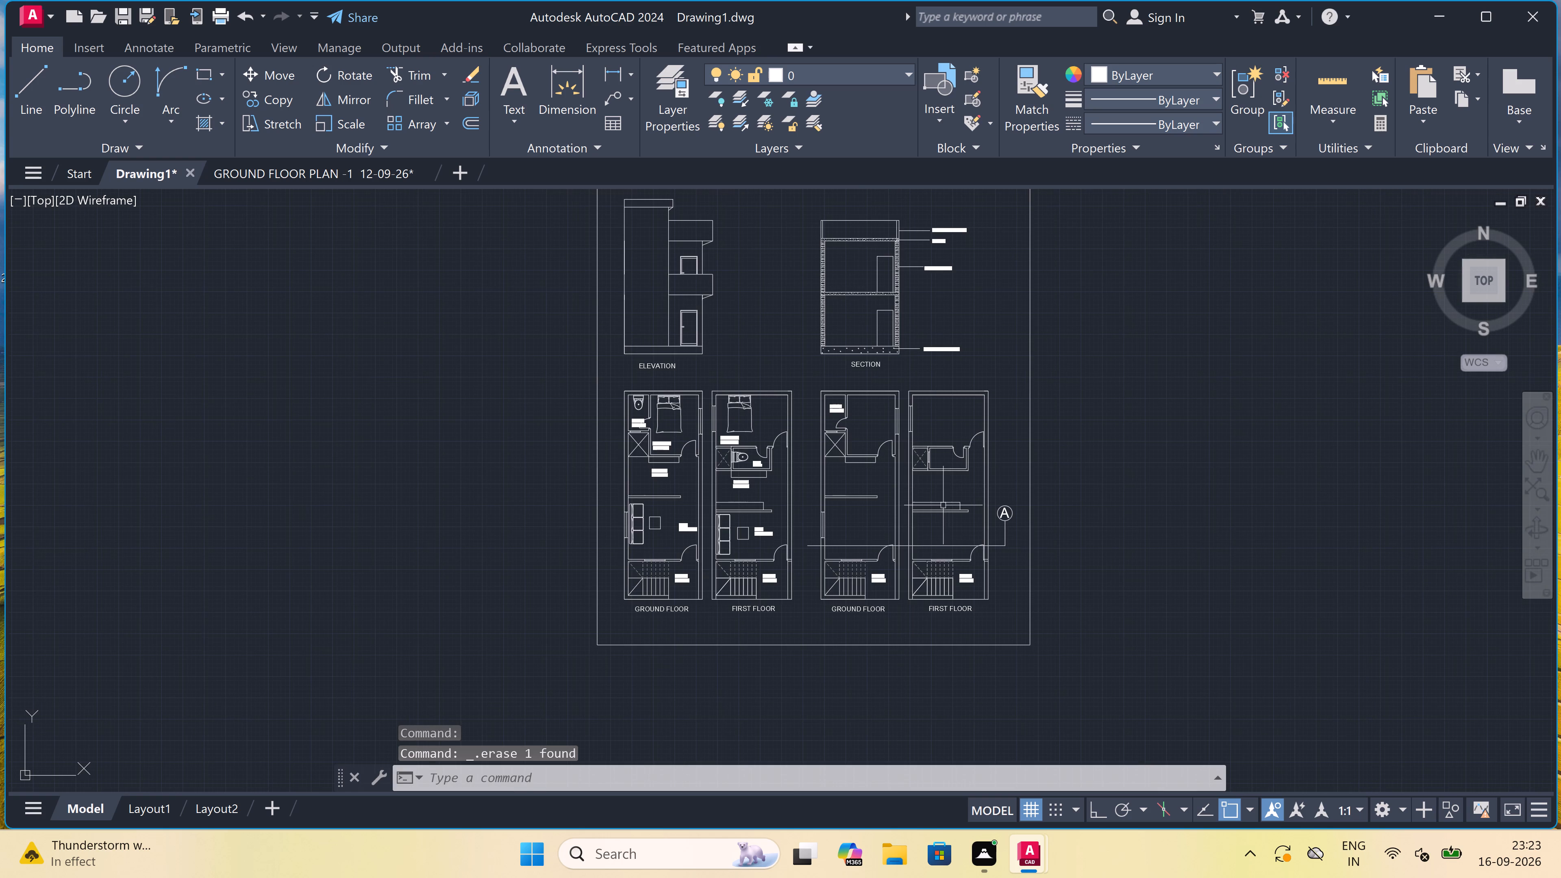
scroll(892, 585, up, 2)
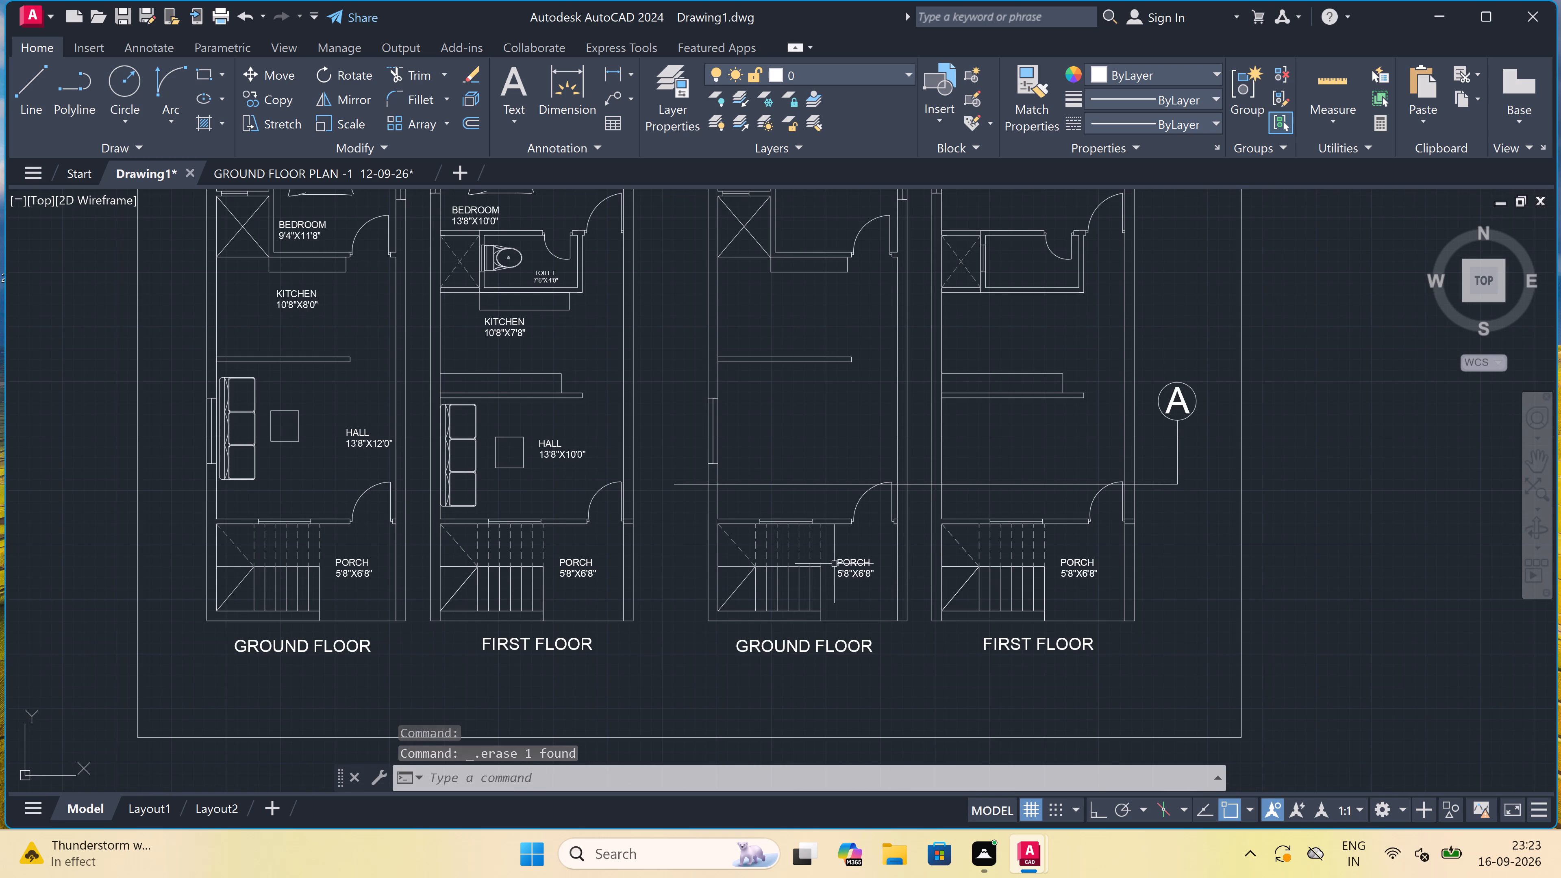
click(859, 560)
scroll(838, 621, up, 2)
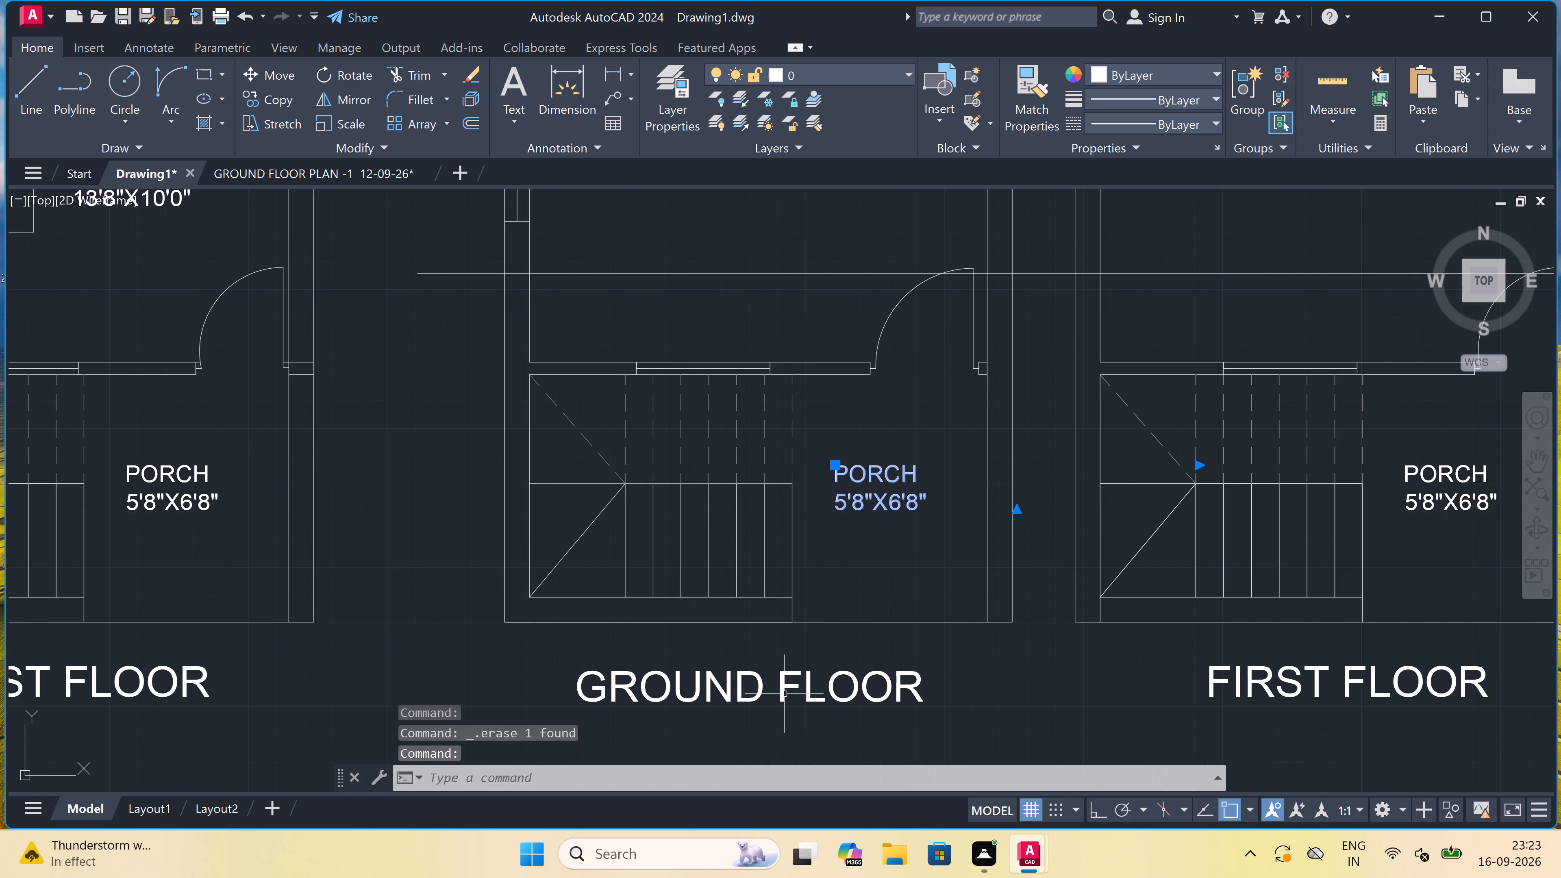
click(718, 683)
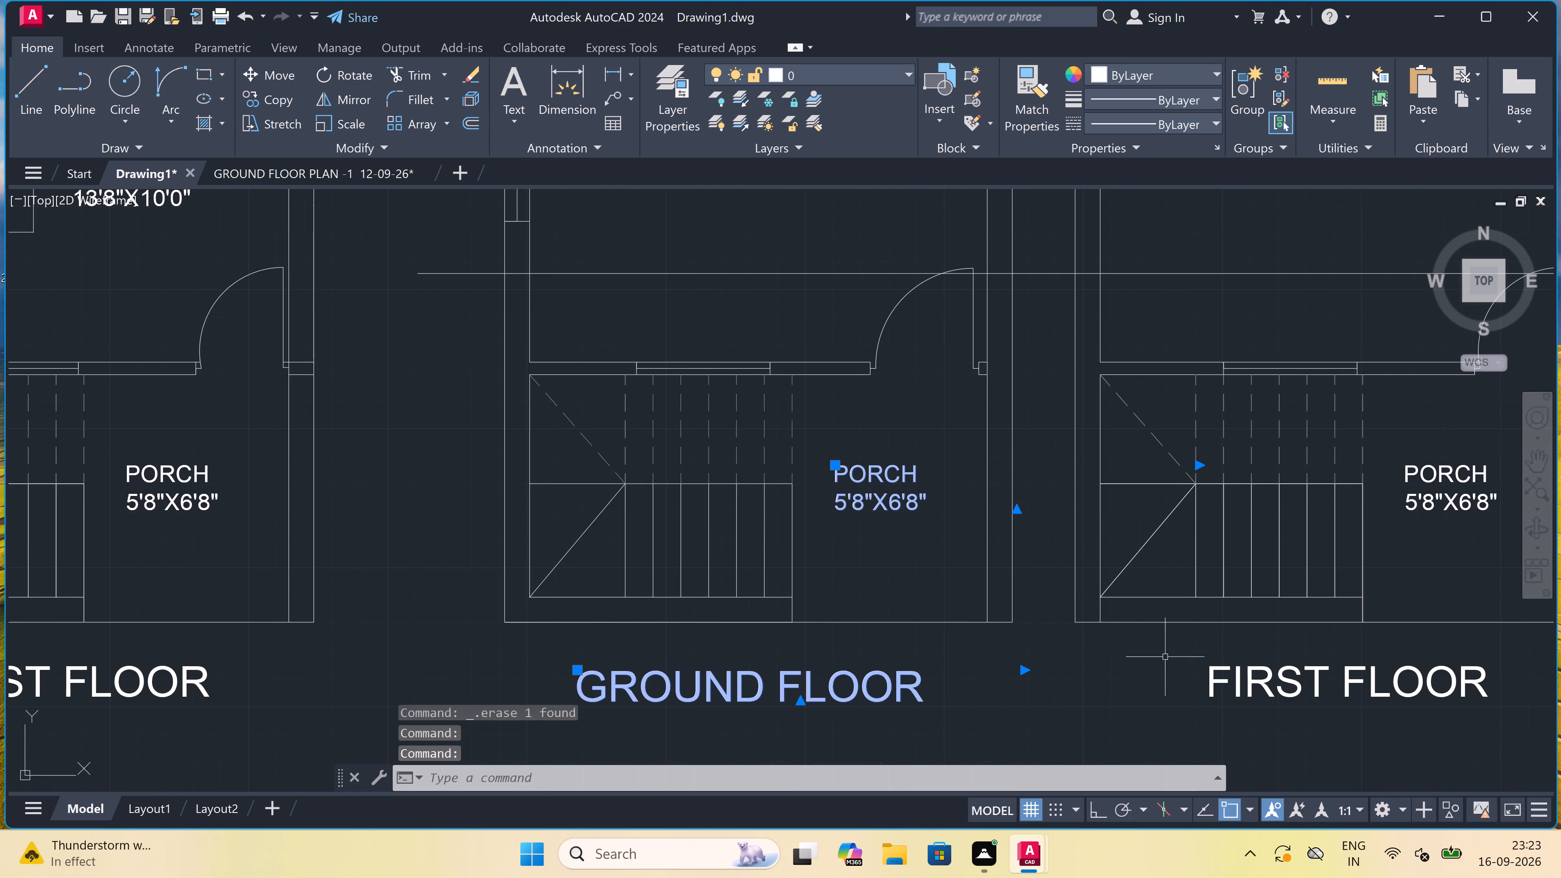
click(1245, 677)
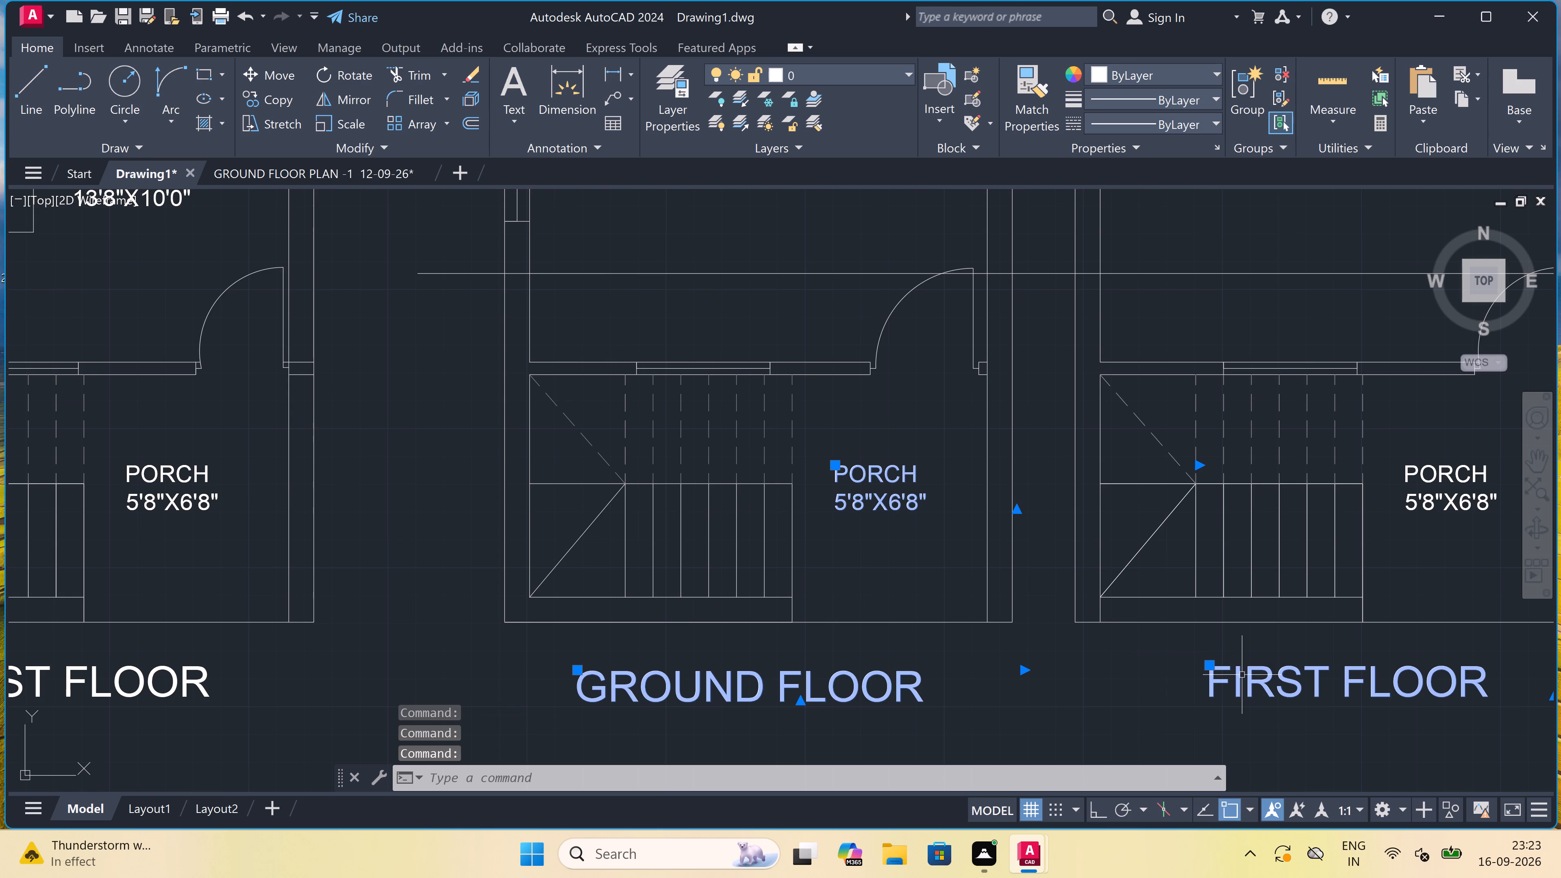
key(Delete)
Erase the PORCH 5'8"X6'8" label, including its overlapping duplicate, beside the stairs in the easternmost first floor plan.
scroll(858, 555, down, 3)
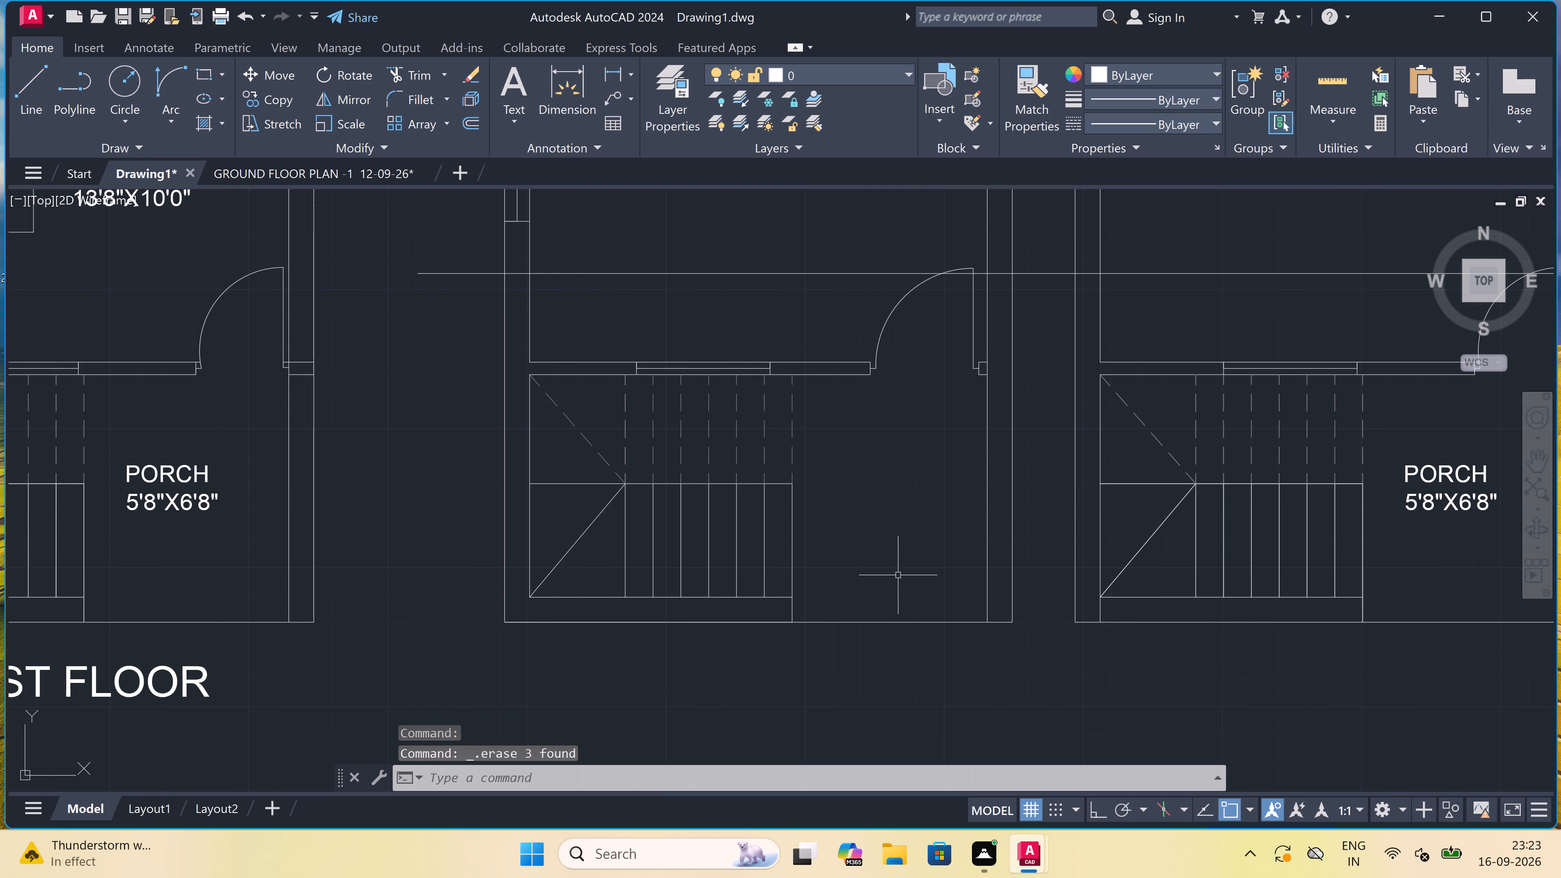
scroll(889, 537, down, 1)
scroll(972, 529, up, 3)
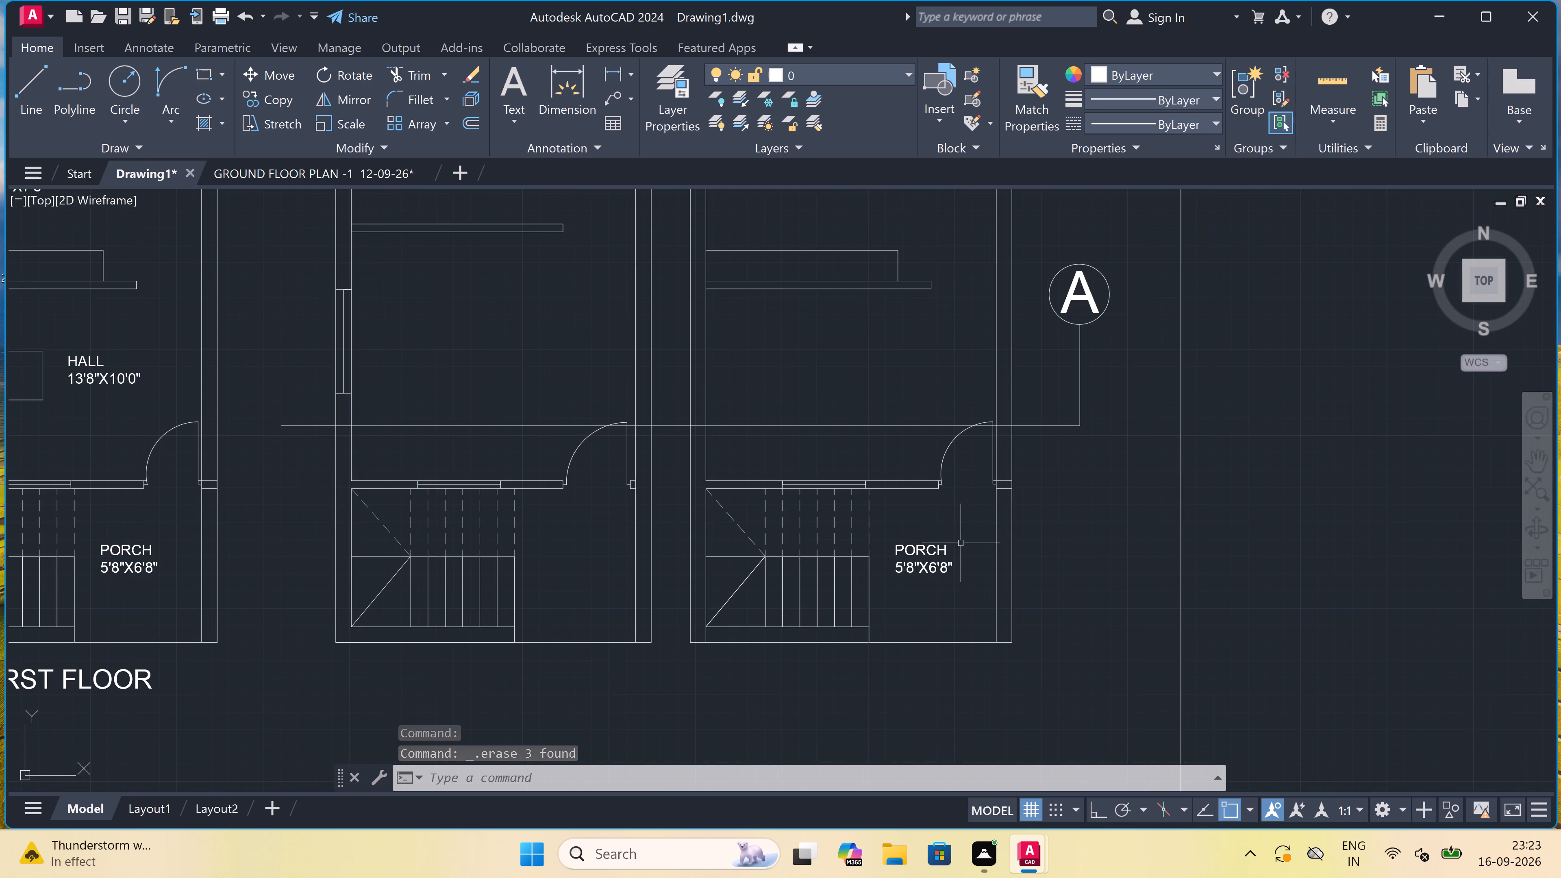
click(931, 564)
key(Delete)
scroll(914, 542, up, 2)
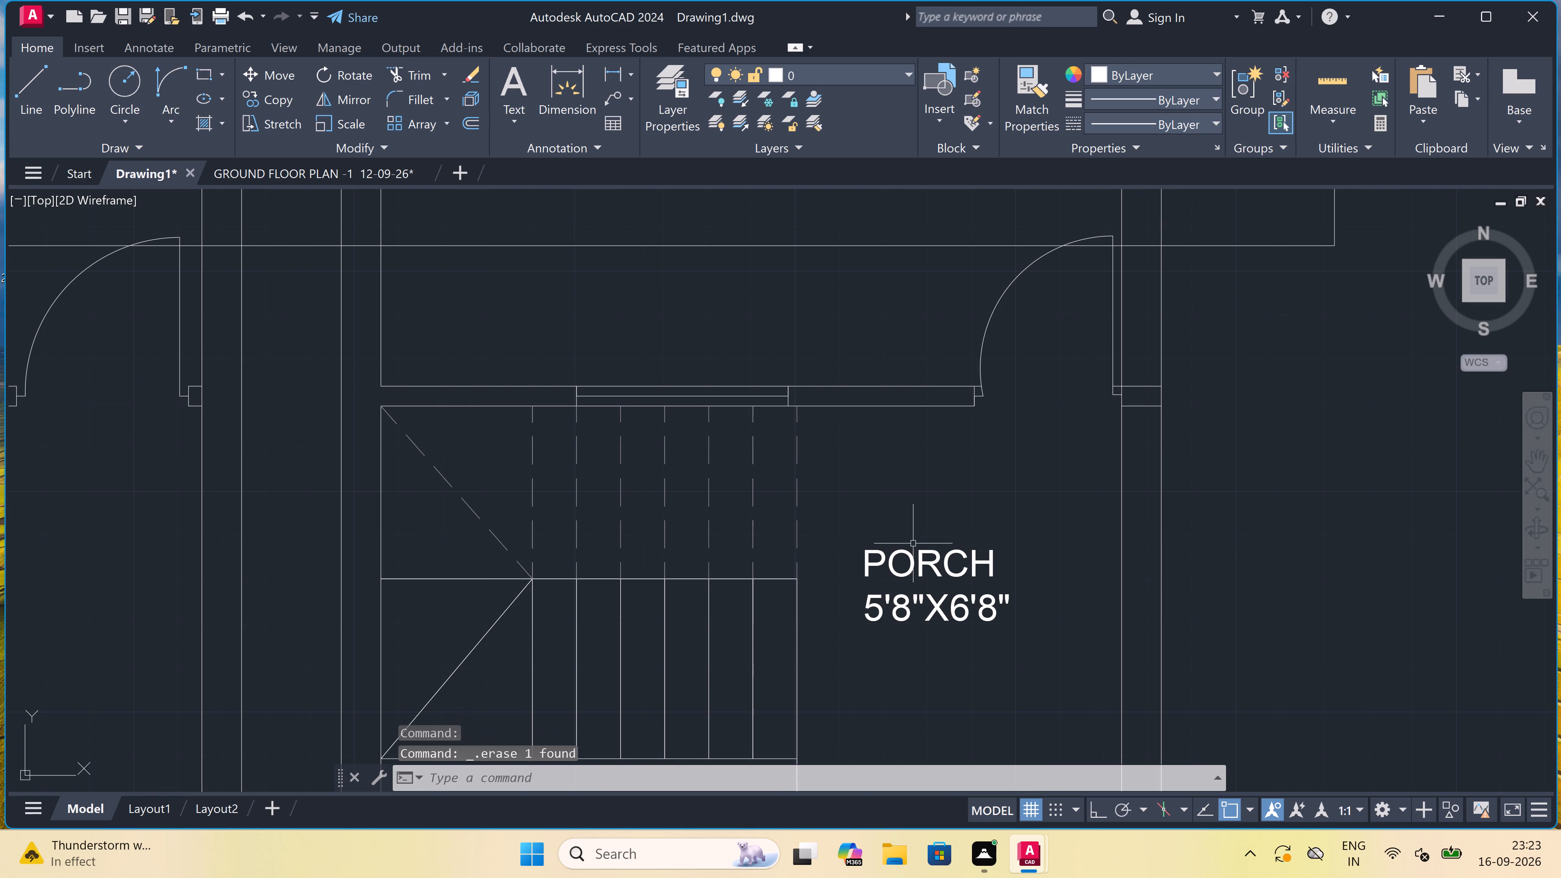
double_click(902, 551)
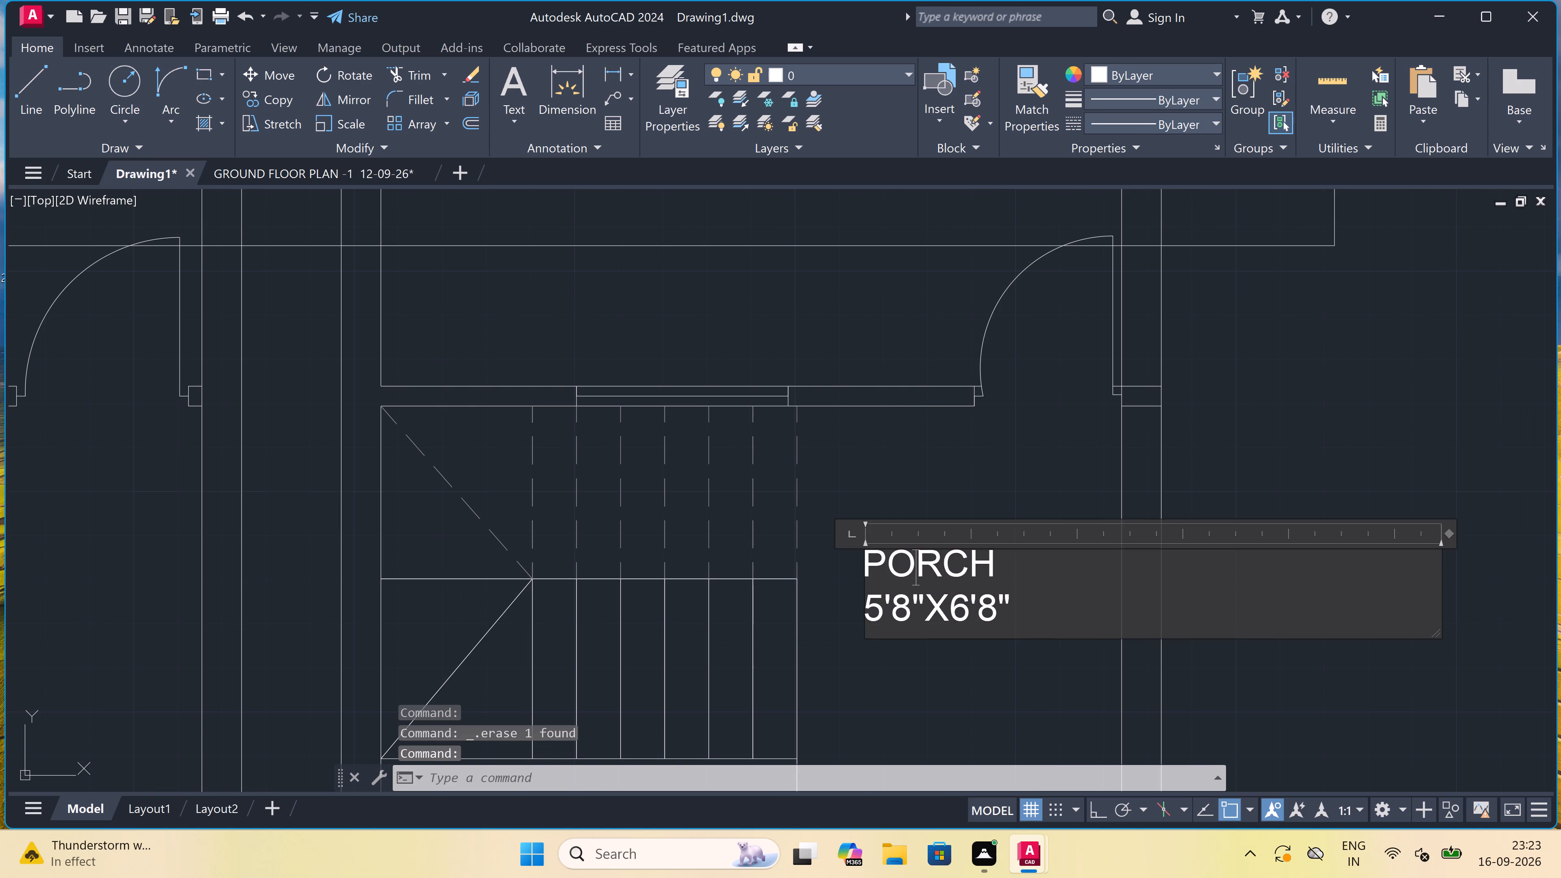
key(Delete)
click(909, 467)
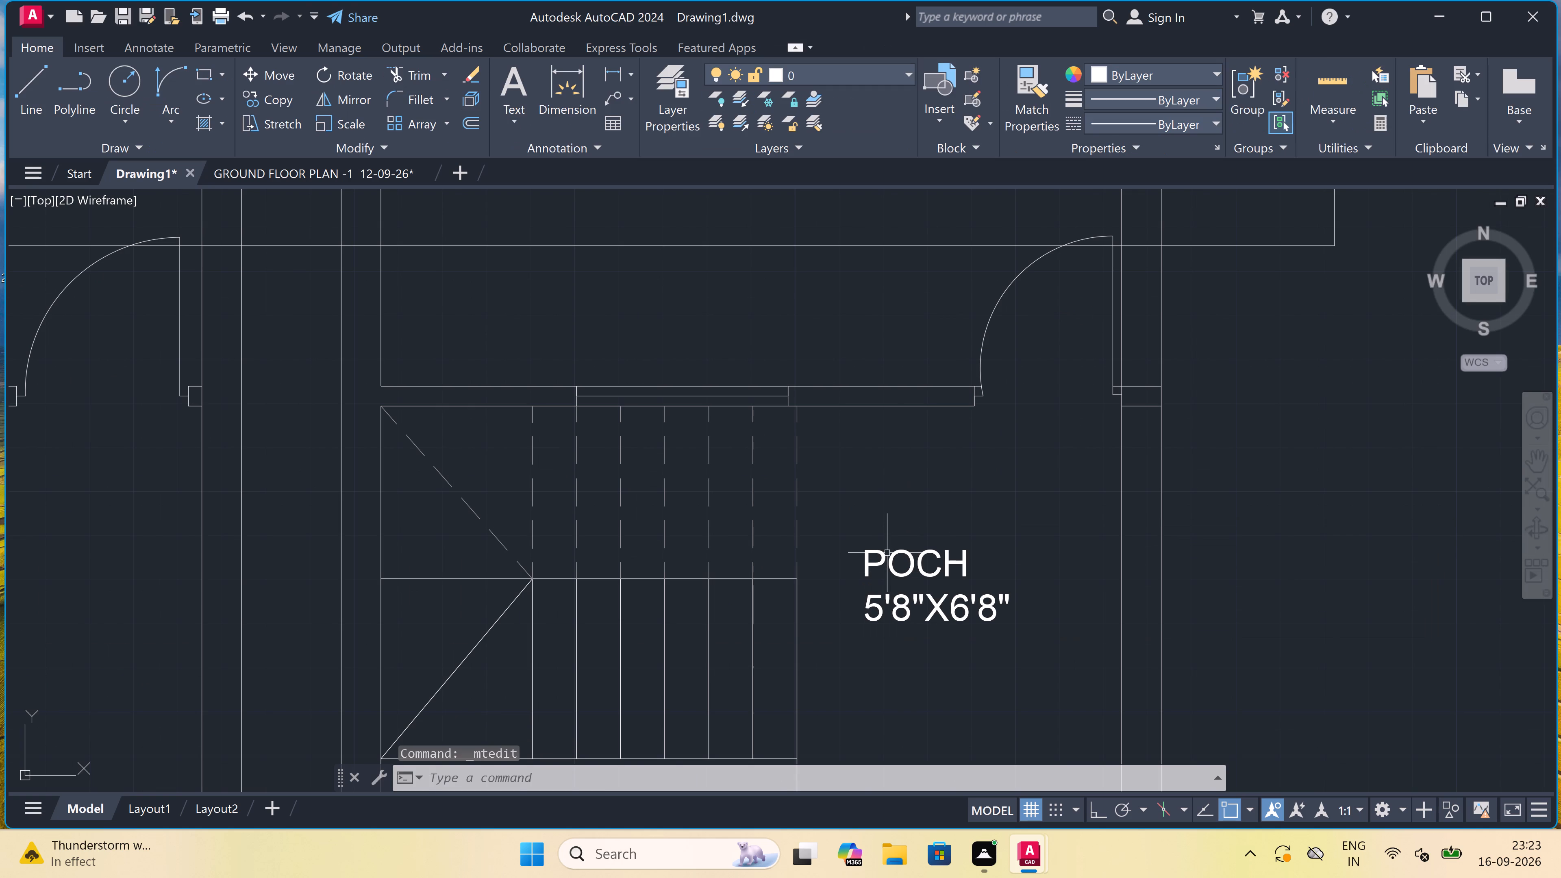
click(992, 504)
click(849, 636)
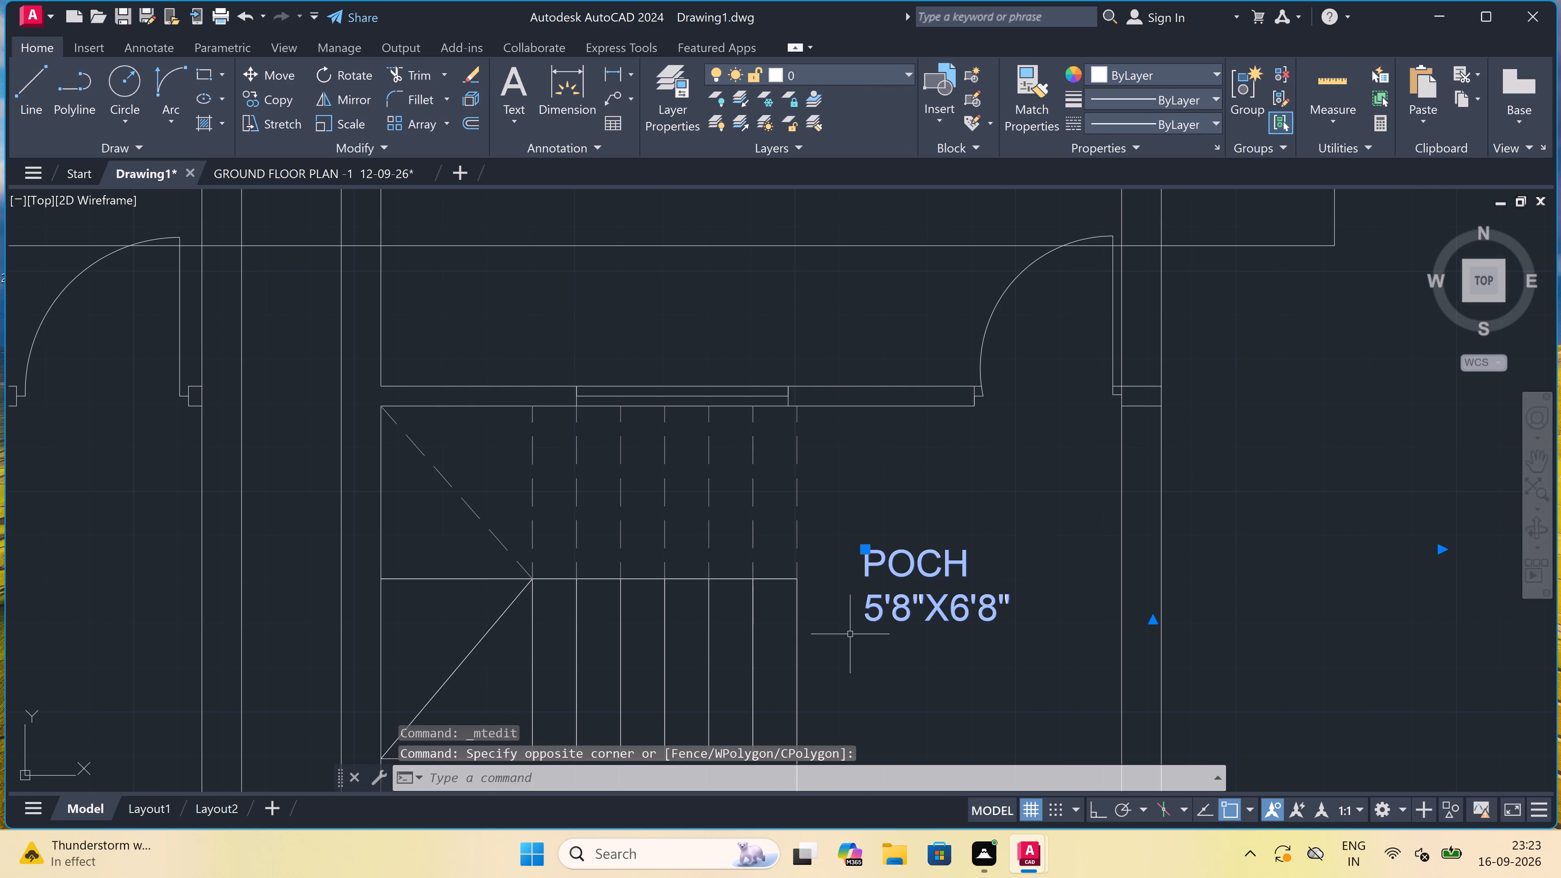
key(Delete)
Erase the TOILET 4'0"X7'0" label in the unfurnished ground floor plan below the section.
scroll(884, 577, down, 6)
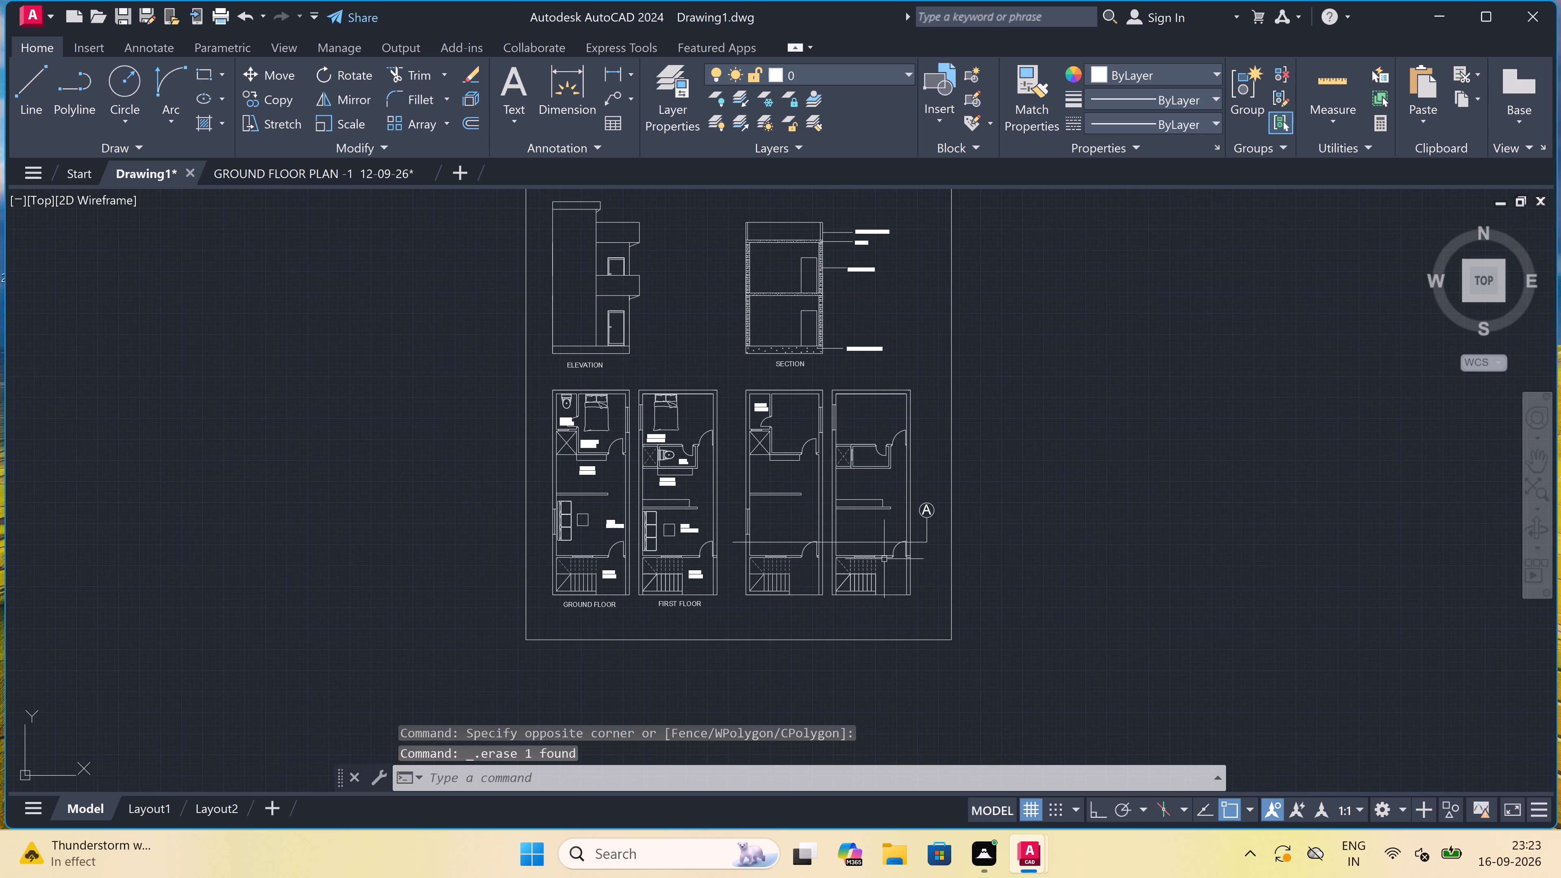
scroll(777, 384, up, 4)
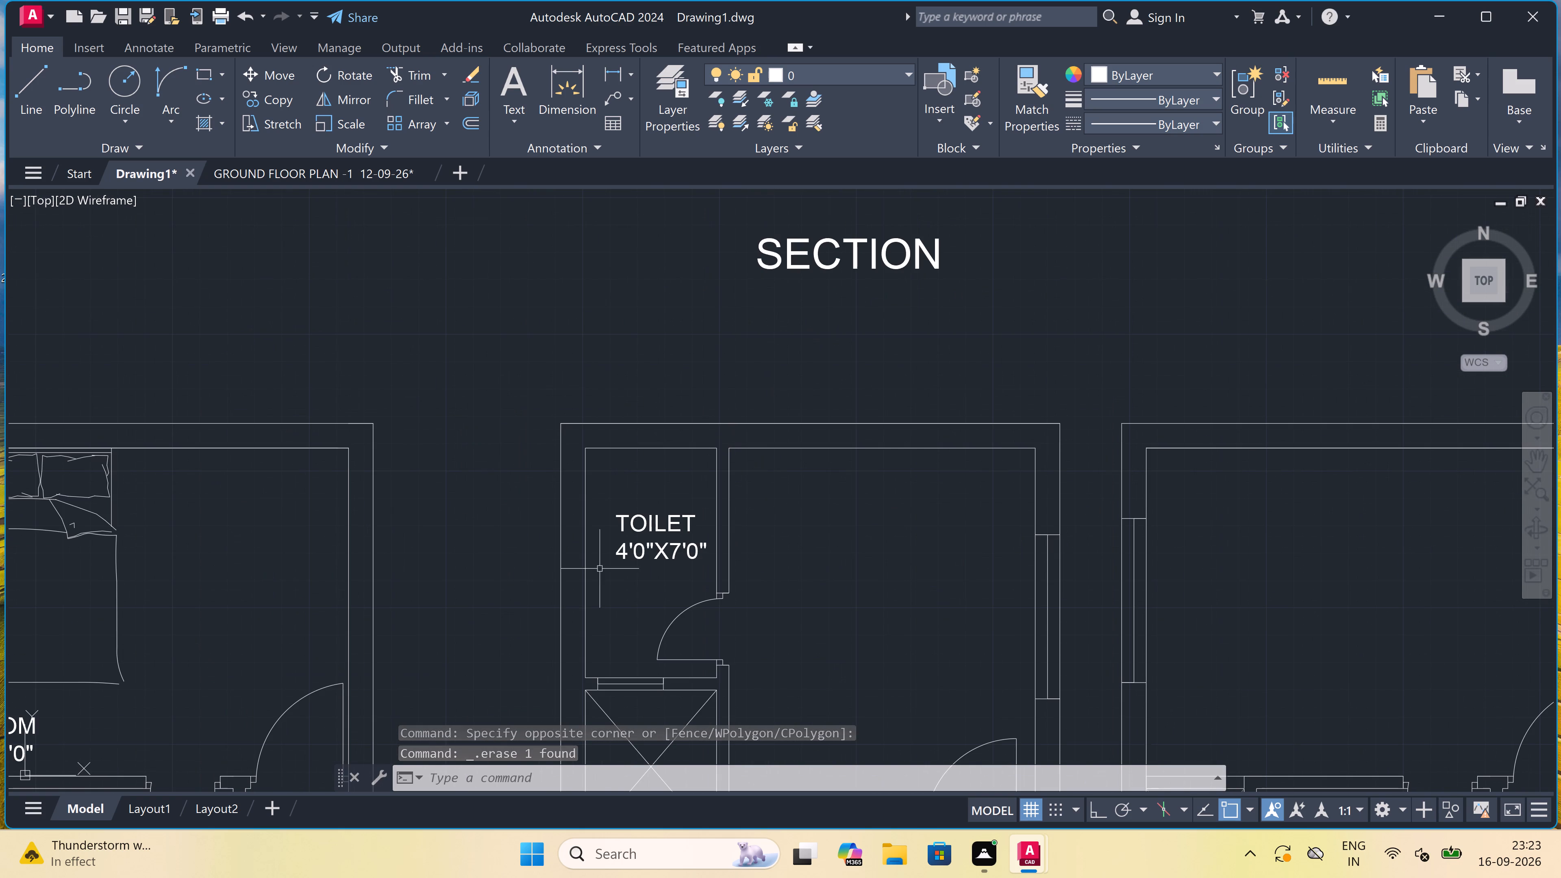
scroll(629, 513, up, 2)
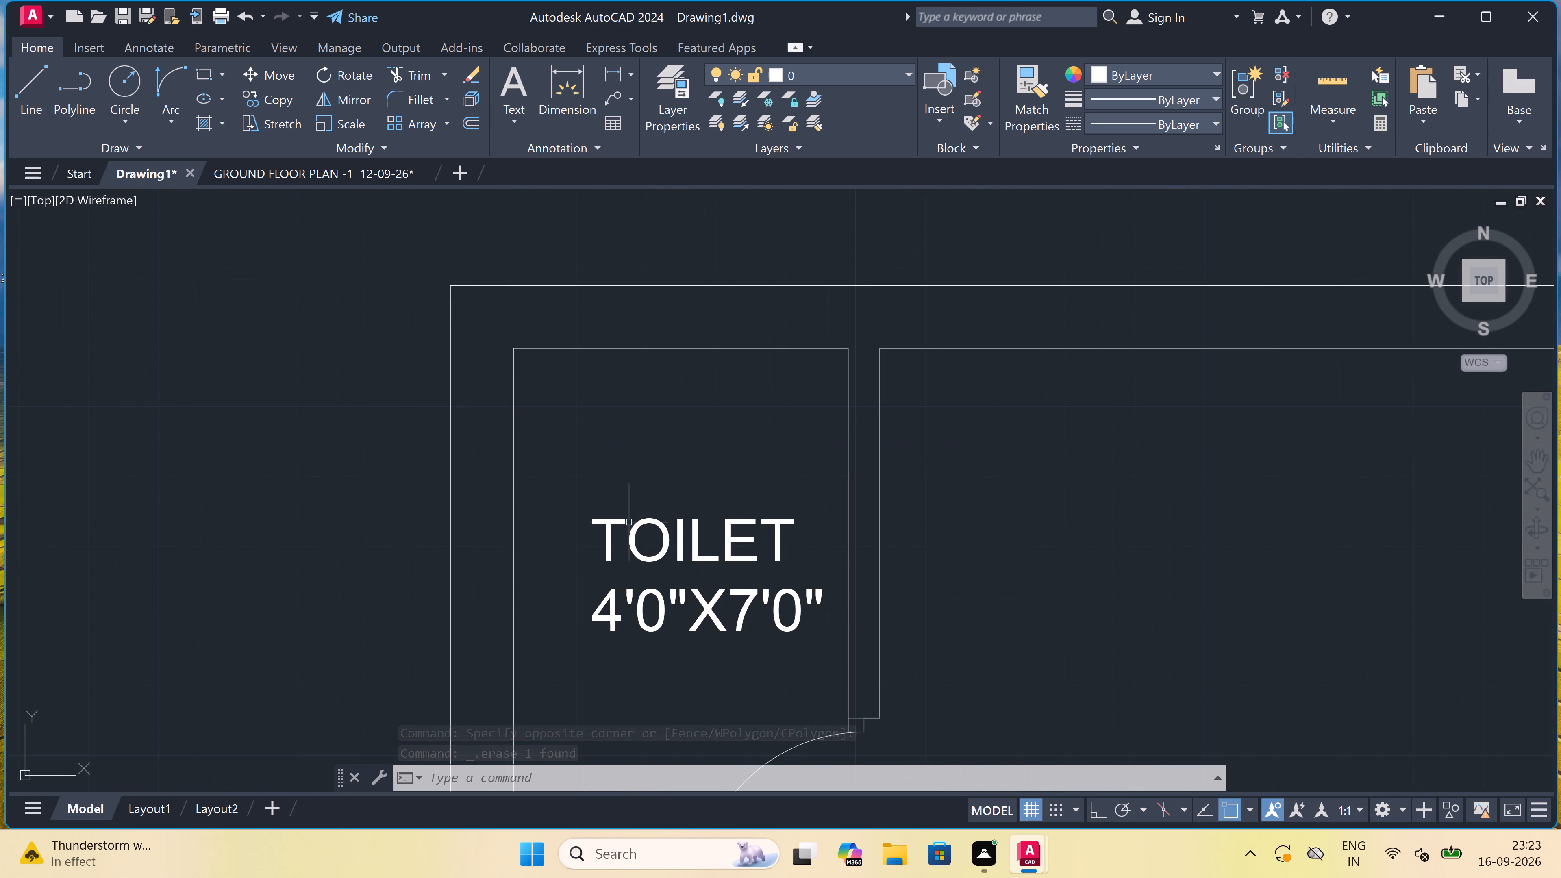
click(639, 524)
key(Delete)
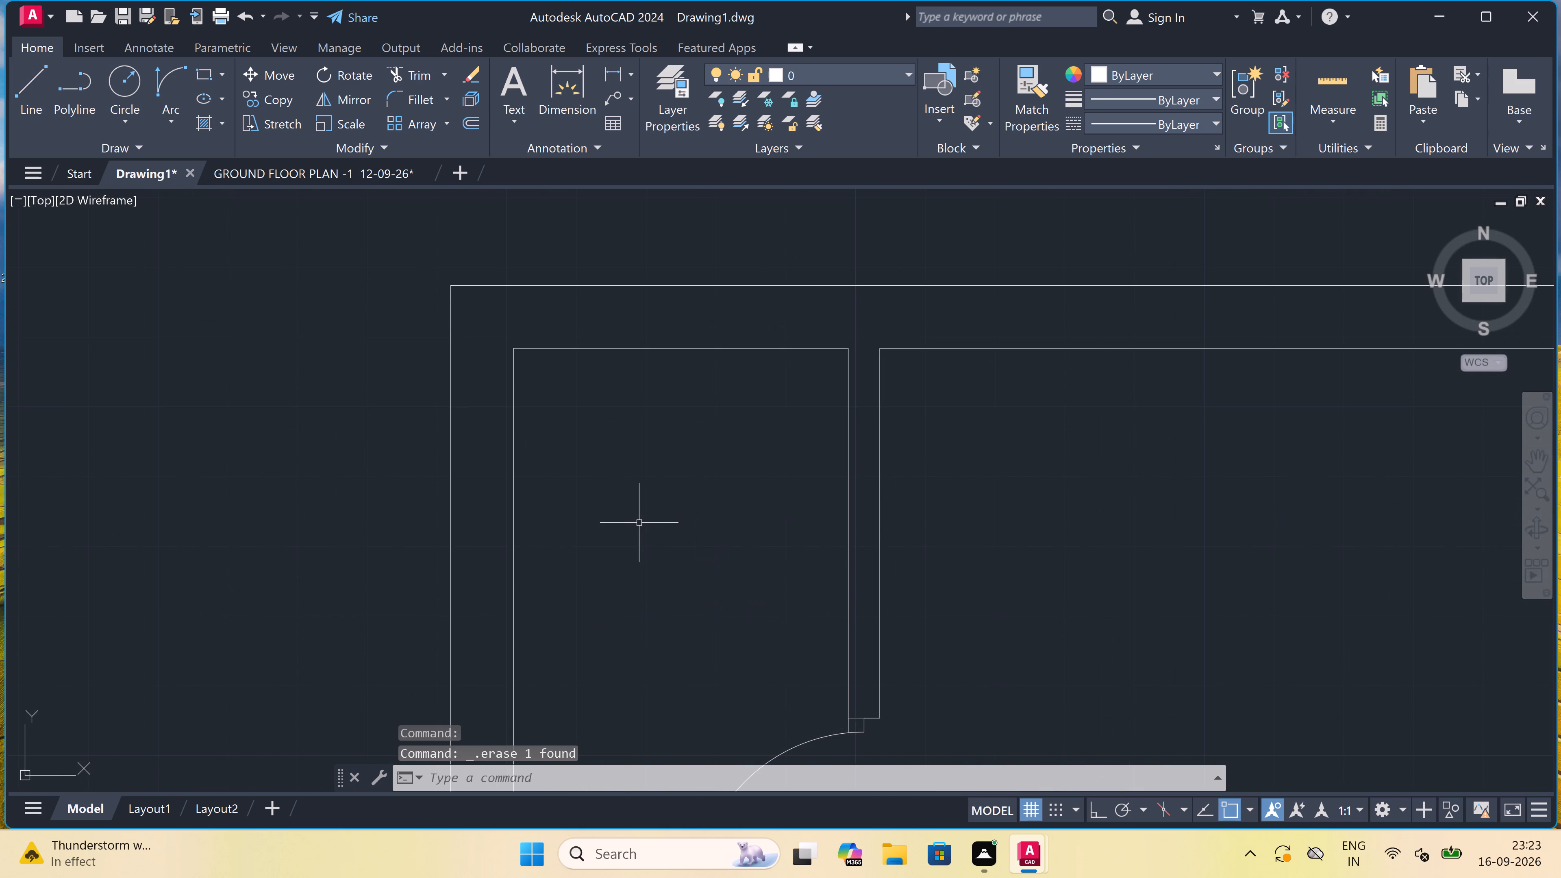
scroll(631, 471, down, 8)
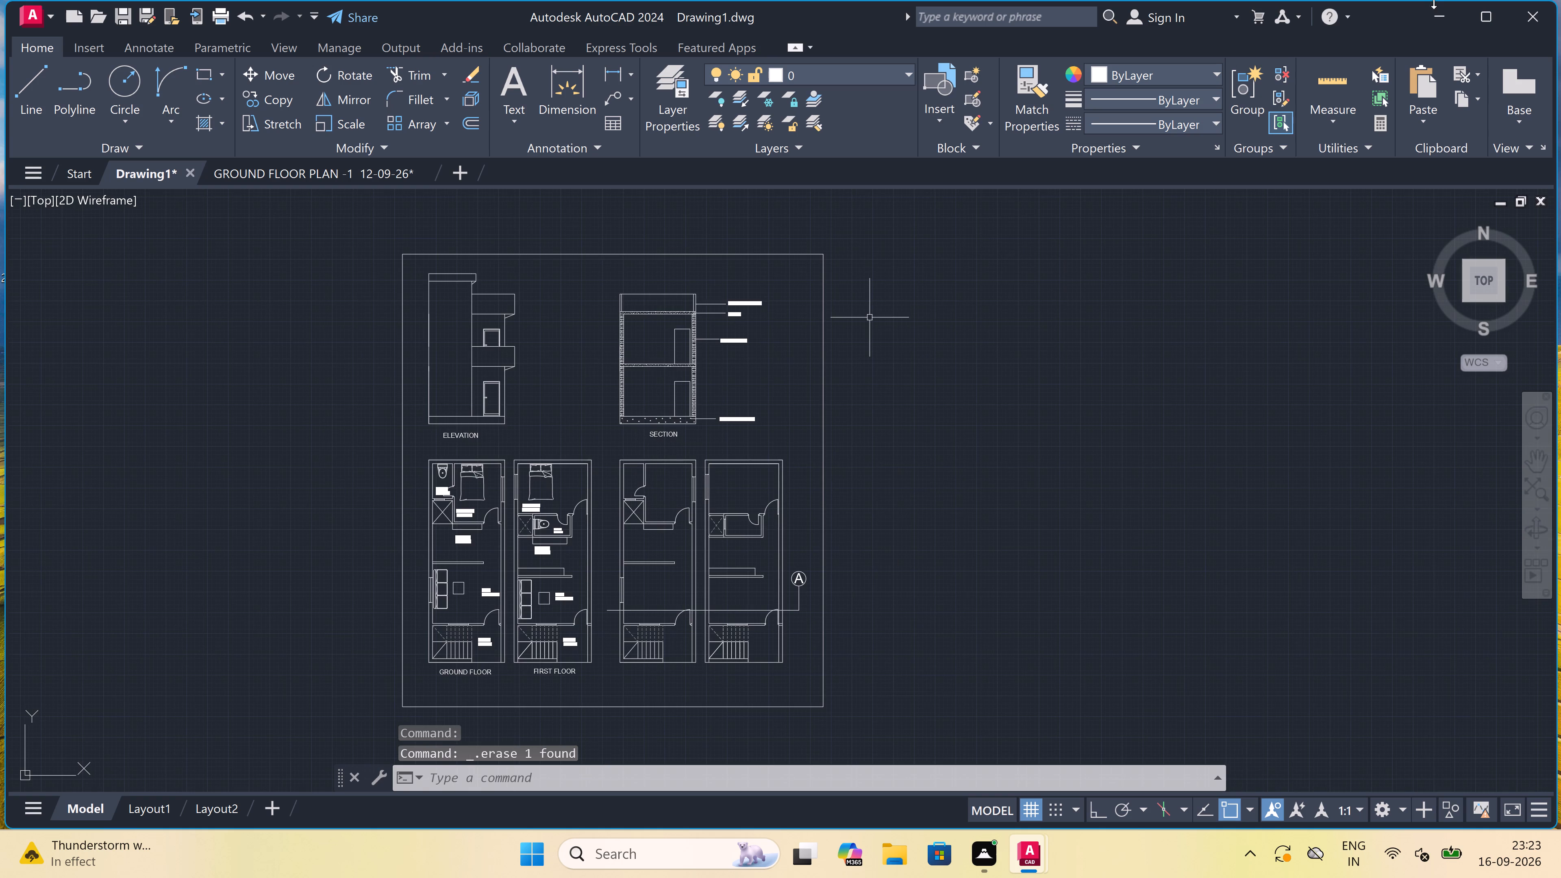
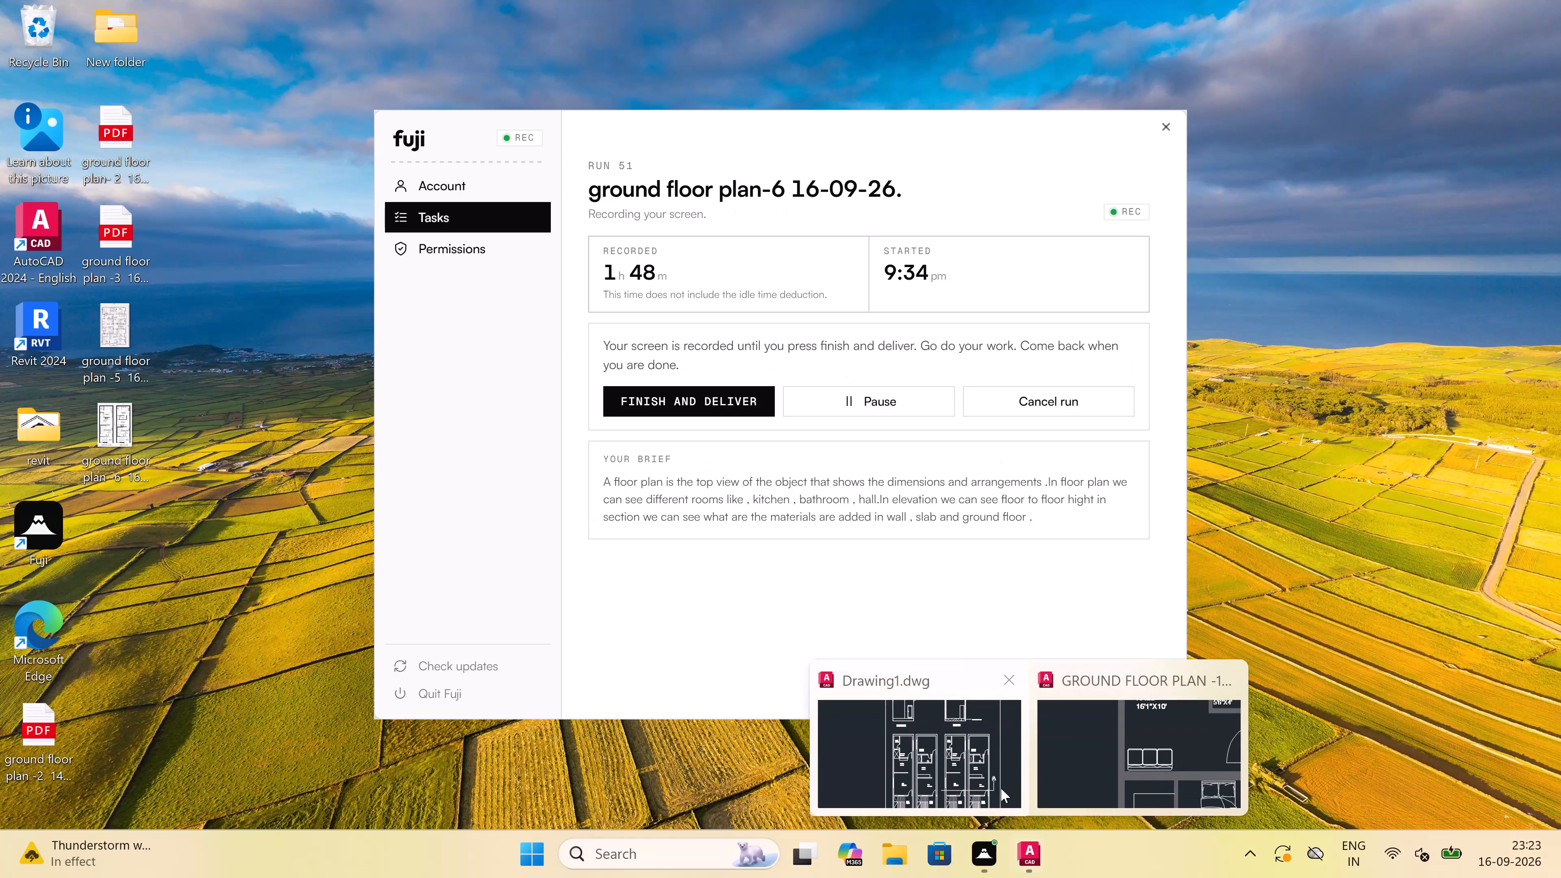
Switch to Drawing1.dwg in AutoCAD and bring the ELEVATION into view.
click(962, 736)
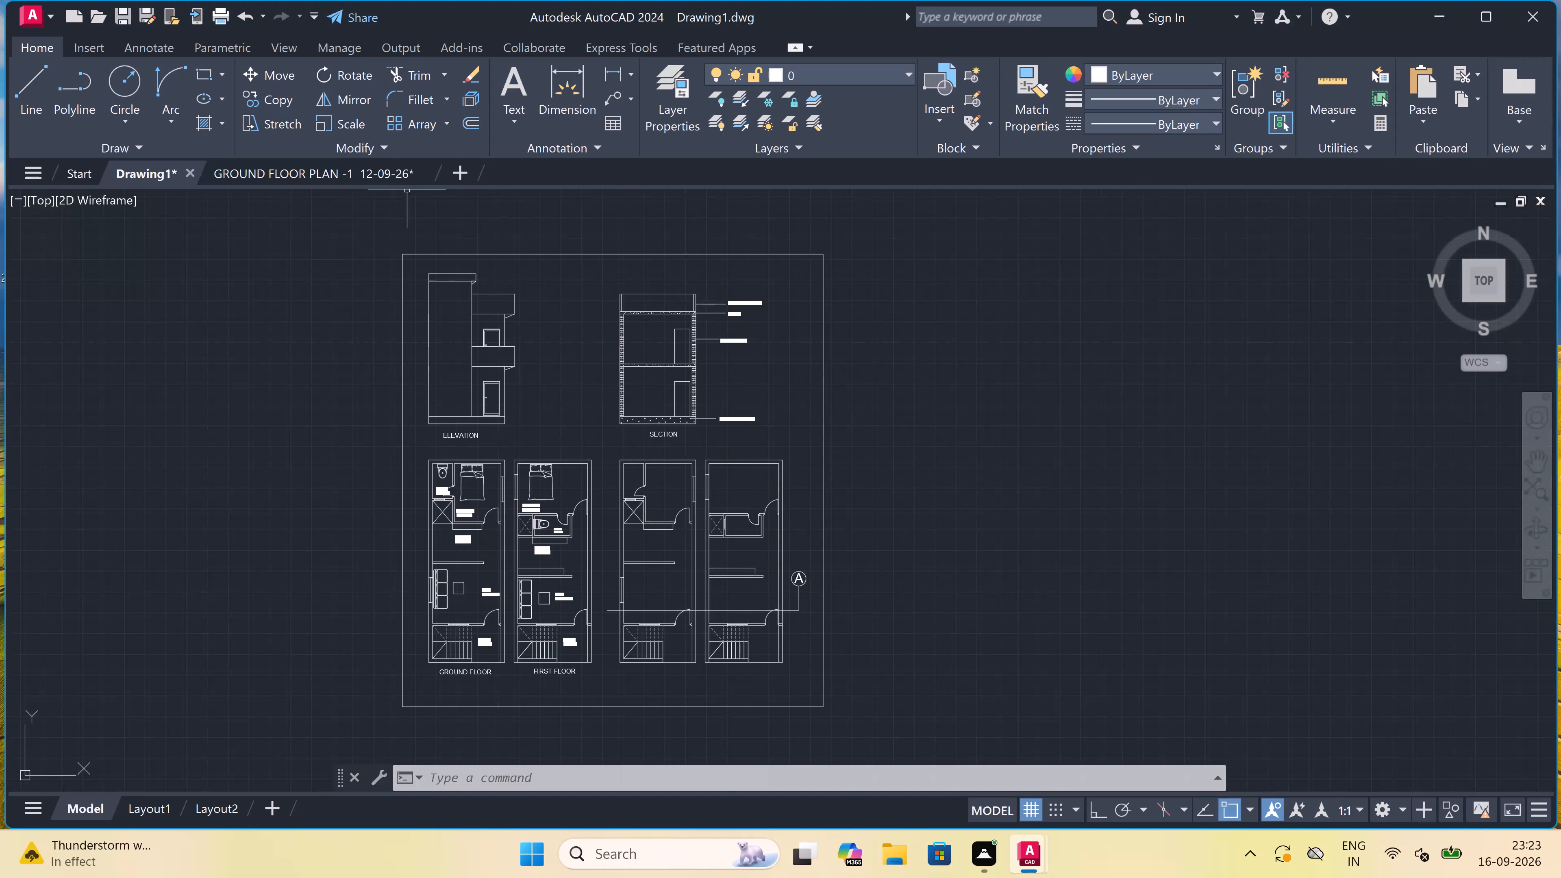
scroll(408, 272, up, 3)
scroll(432, 284, down, 1)
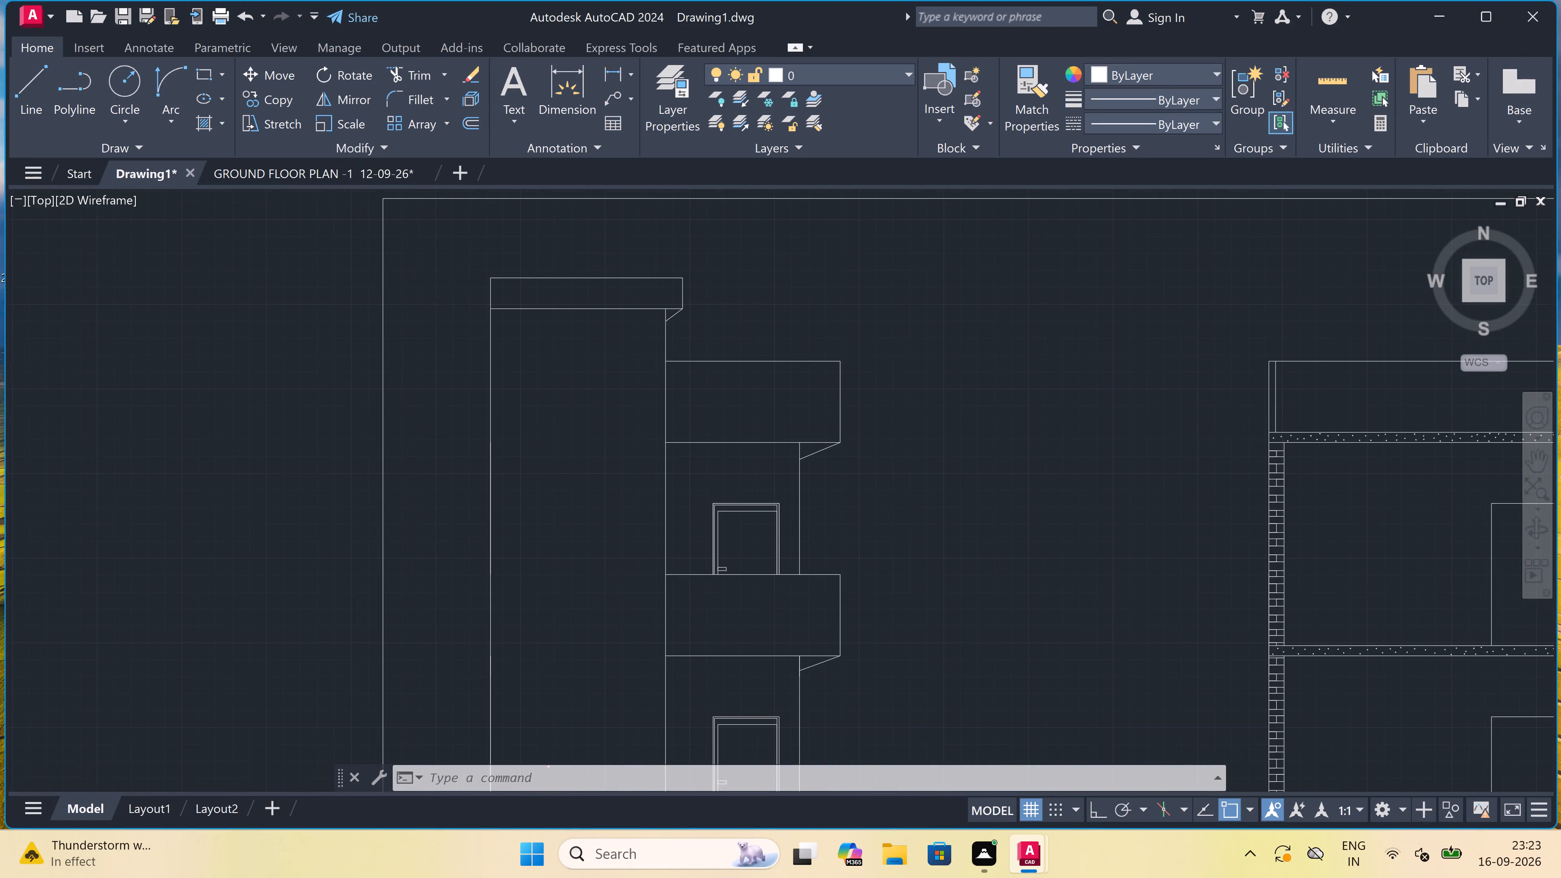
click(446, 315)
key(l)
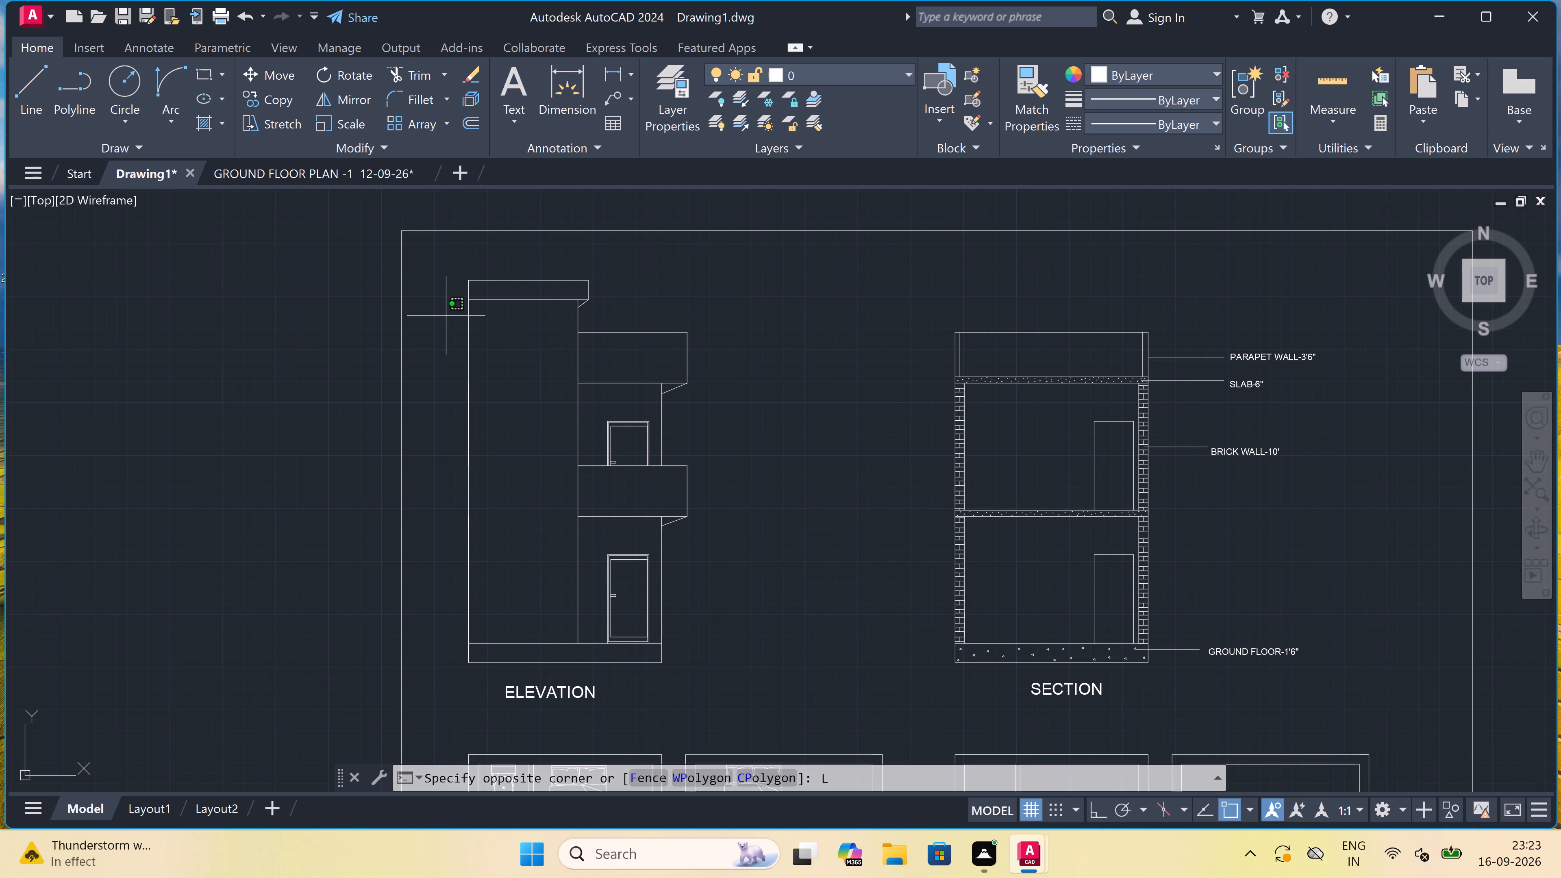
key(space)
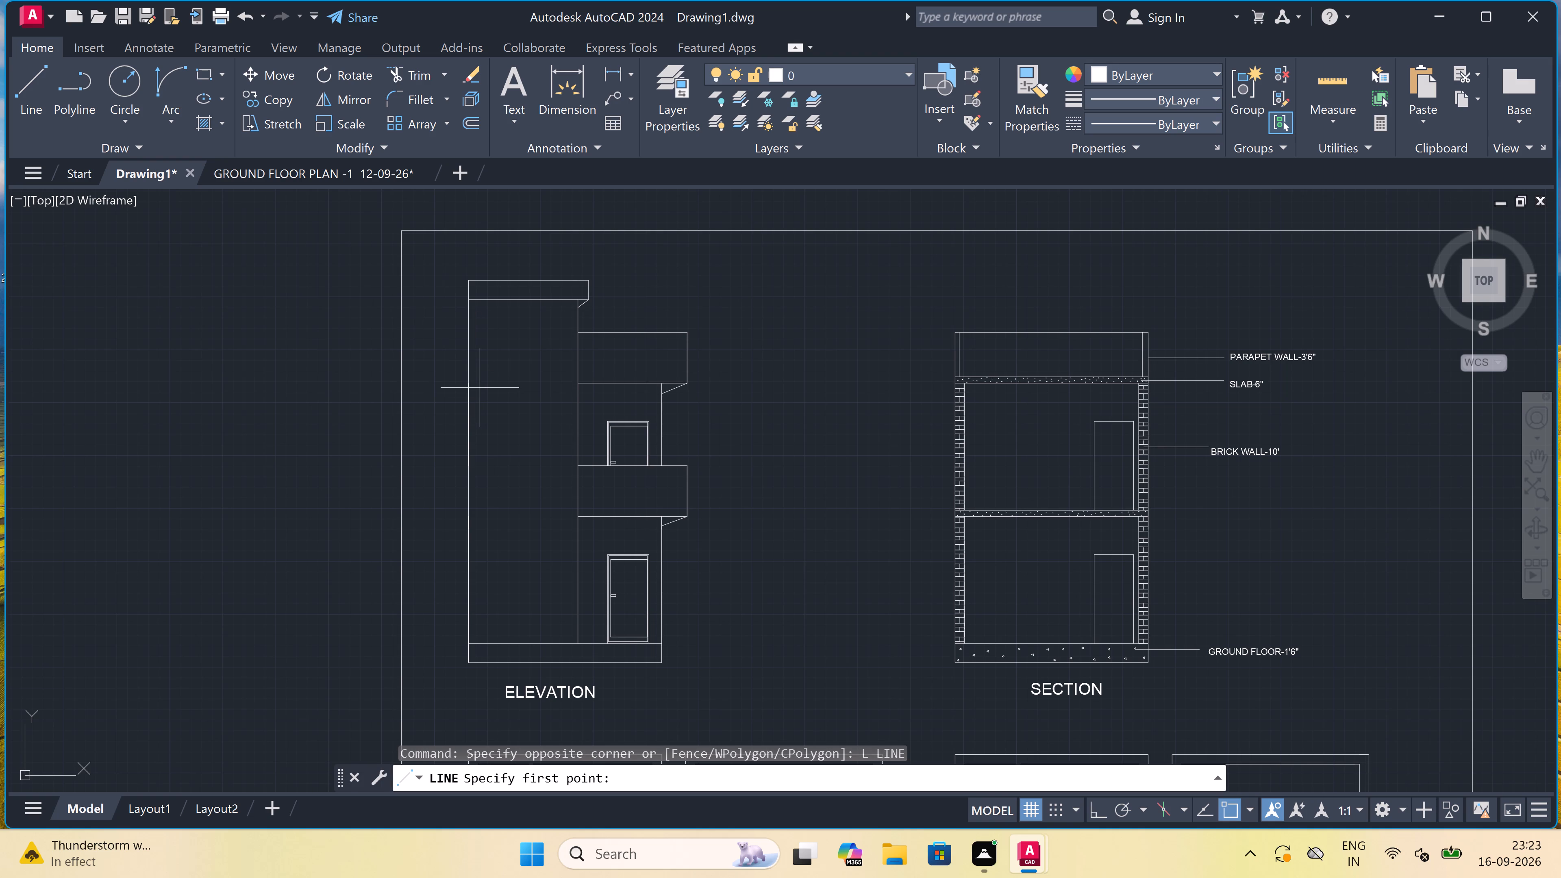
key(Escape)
With Ortho on, draw a line 2" inward from the tall wall's outer base corner in the ELEVATION, continuing vertically to the roof band's underside.
key(l)
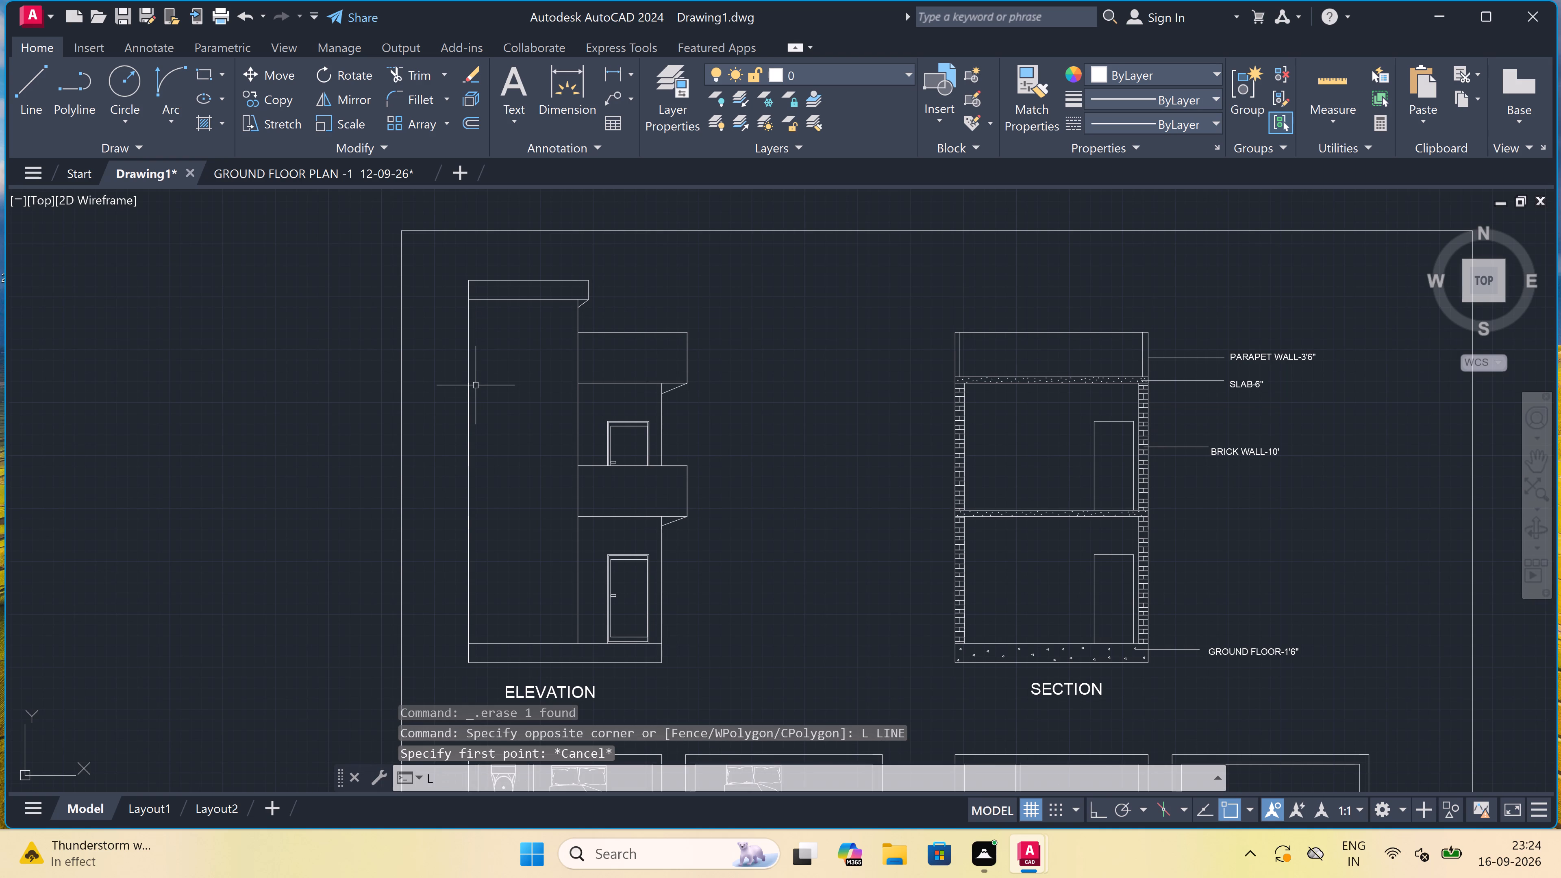
key(space)
scroll(505, 426, up, 1)
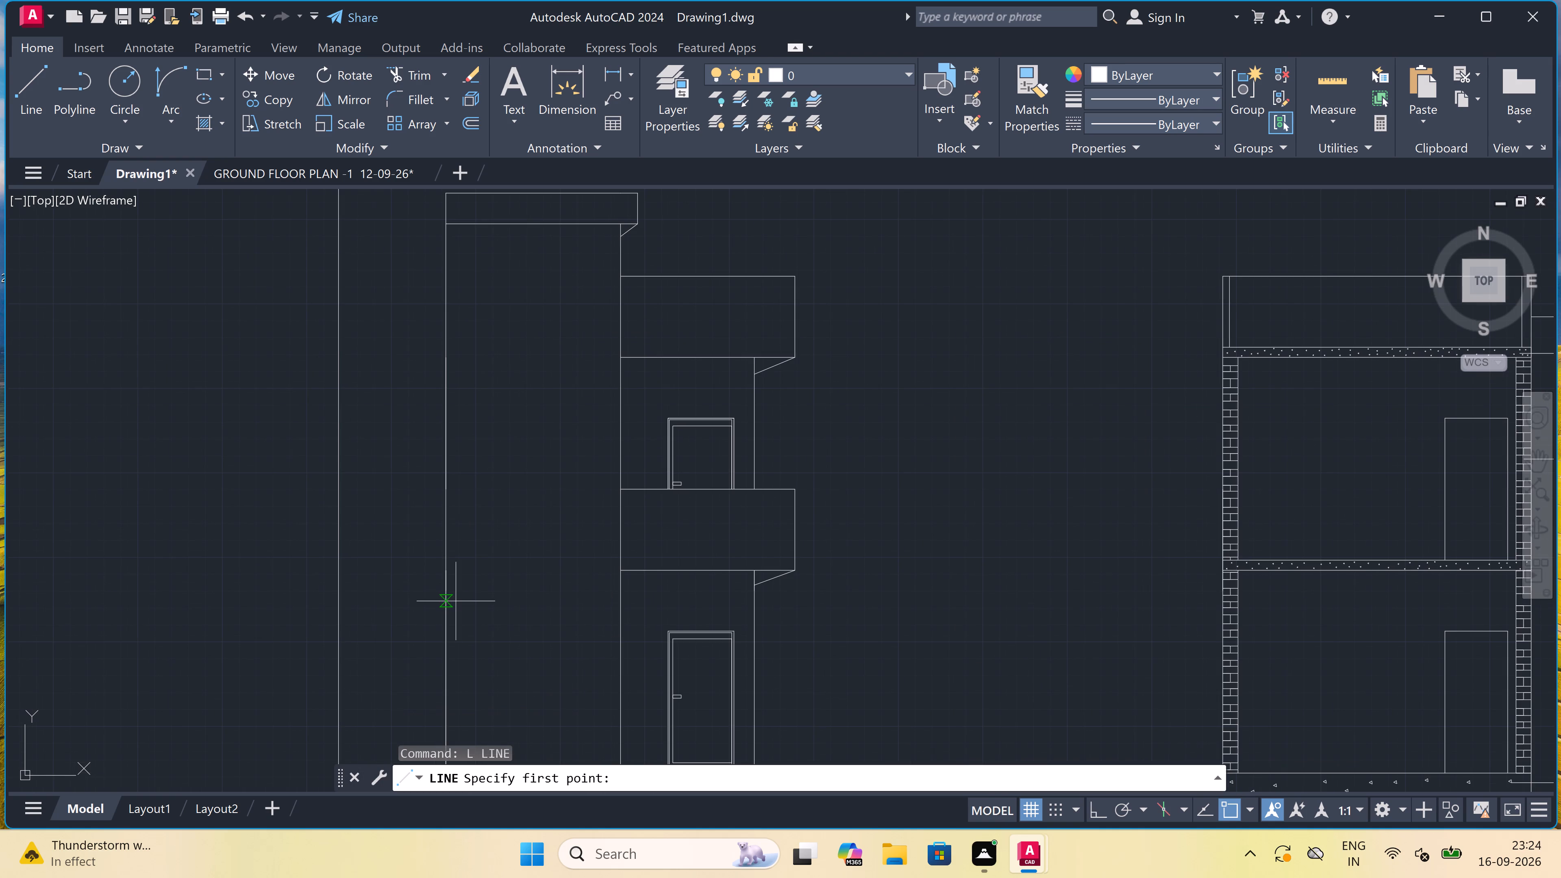
scroll(478, 531, down, 2)
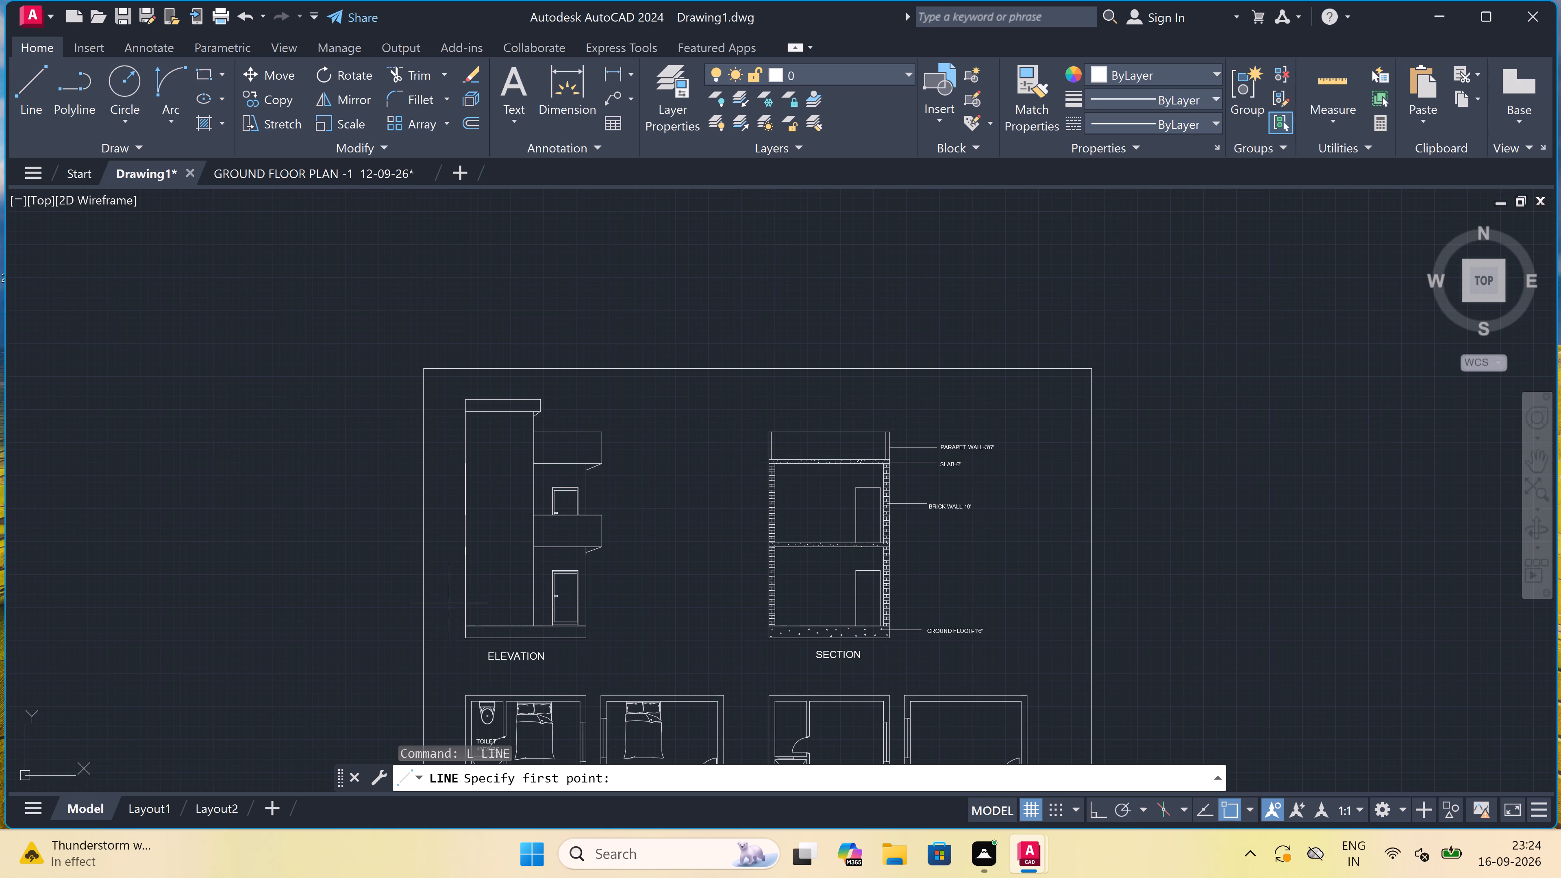
scroll(475, 623, up, 2)
scroll(443, 634, up, 2)
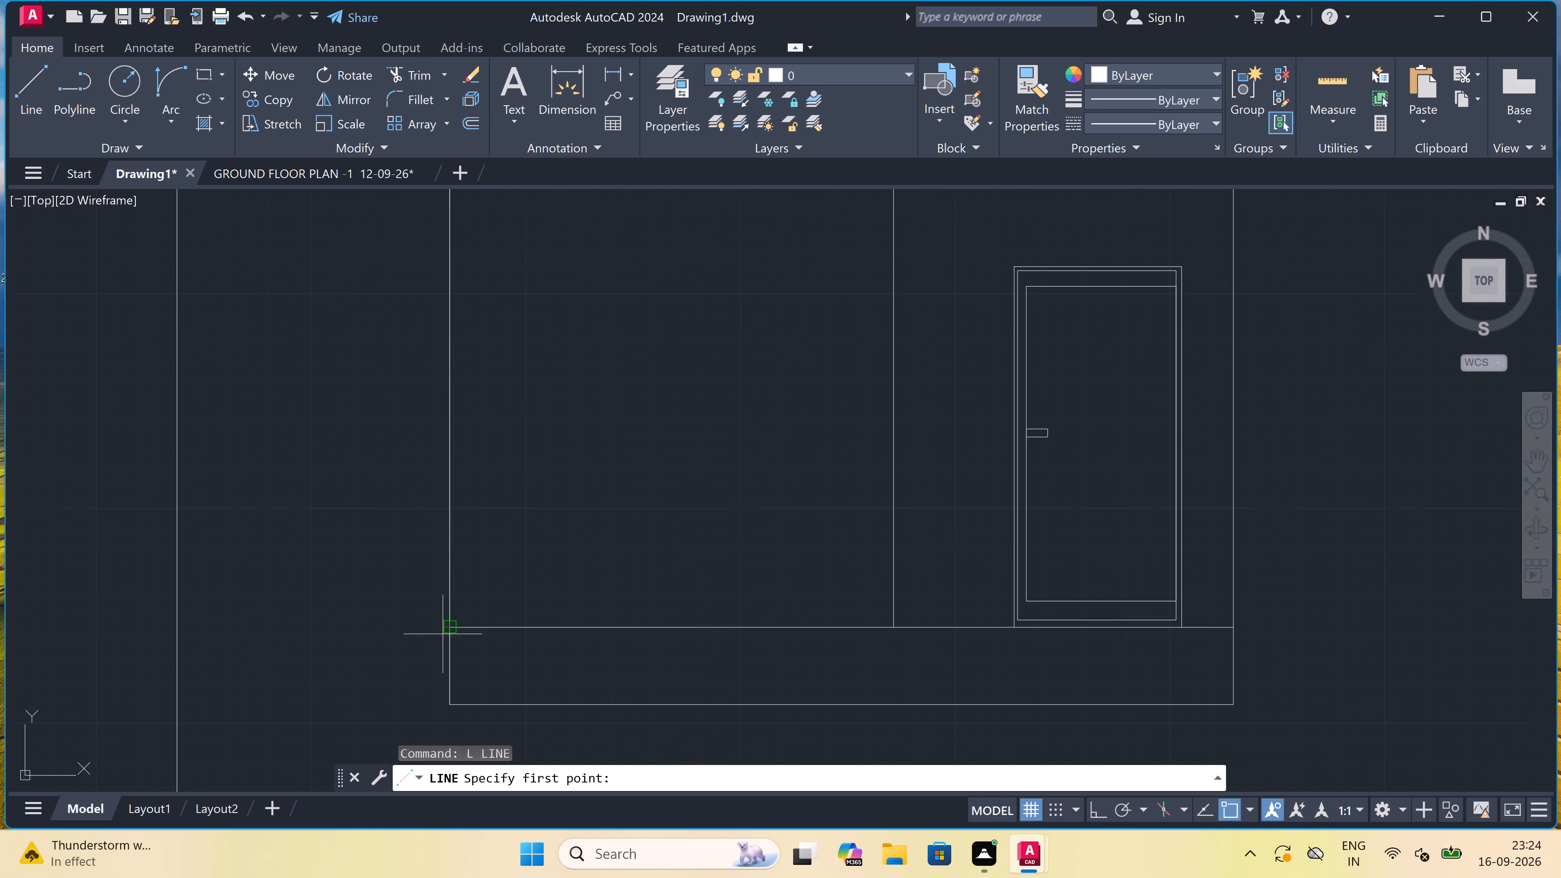
click(447, 623)
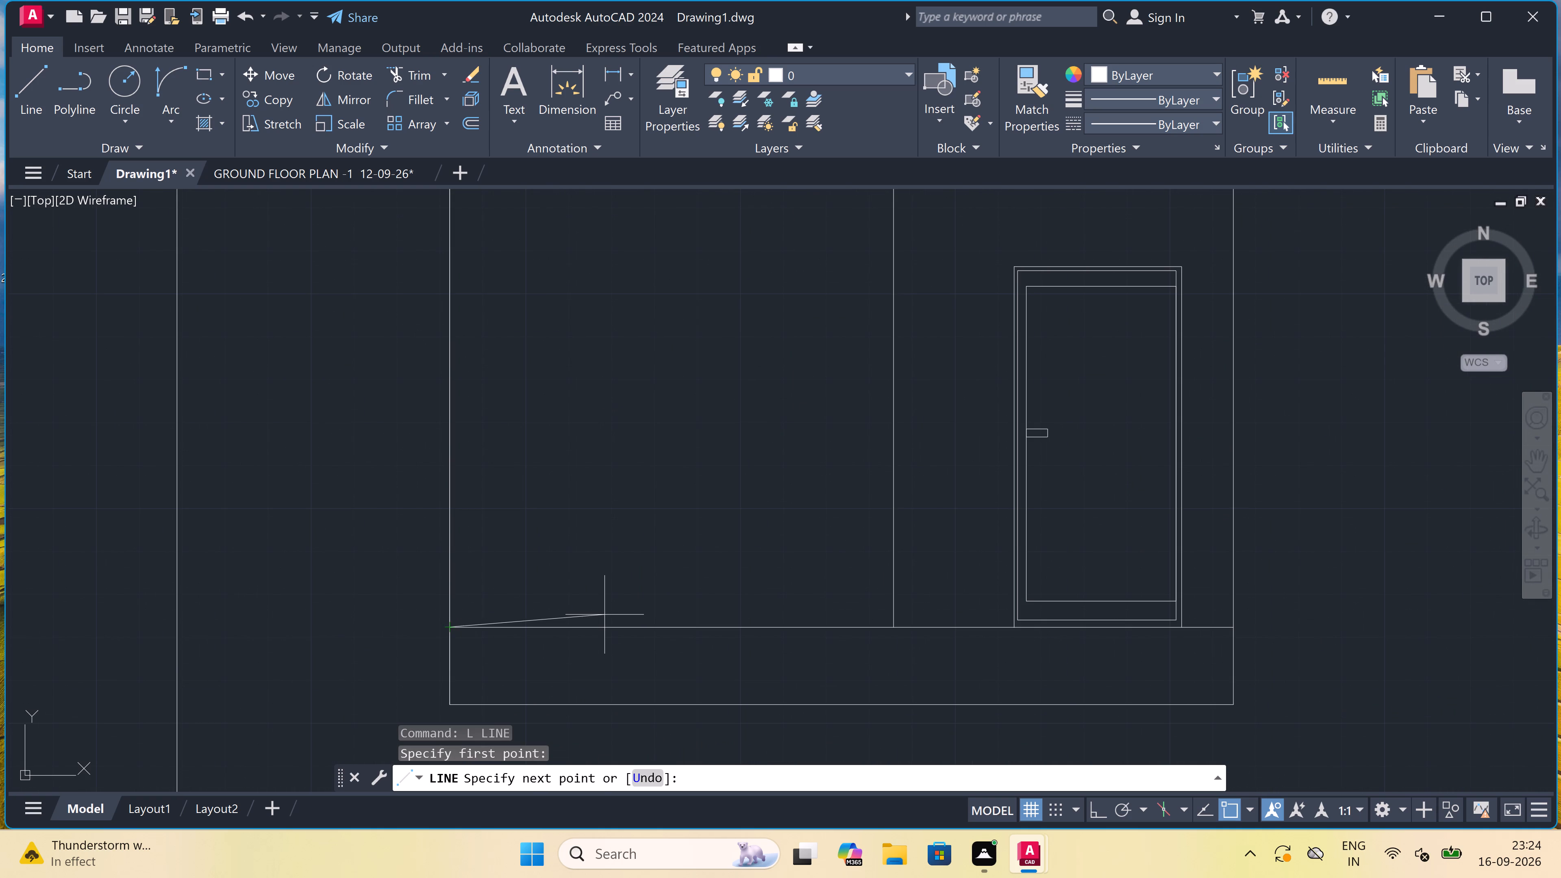
key(F8)
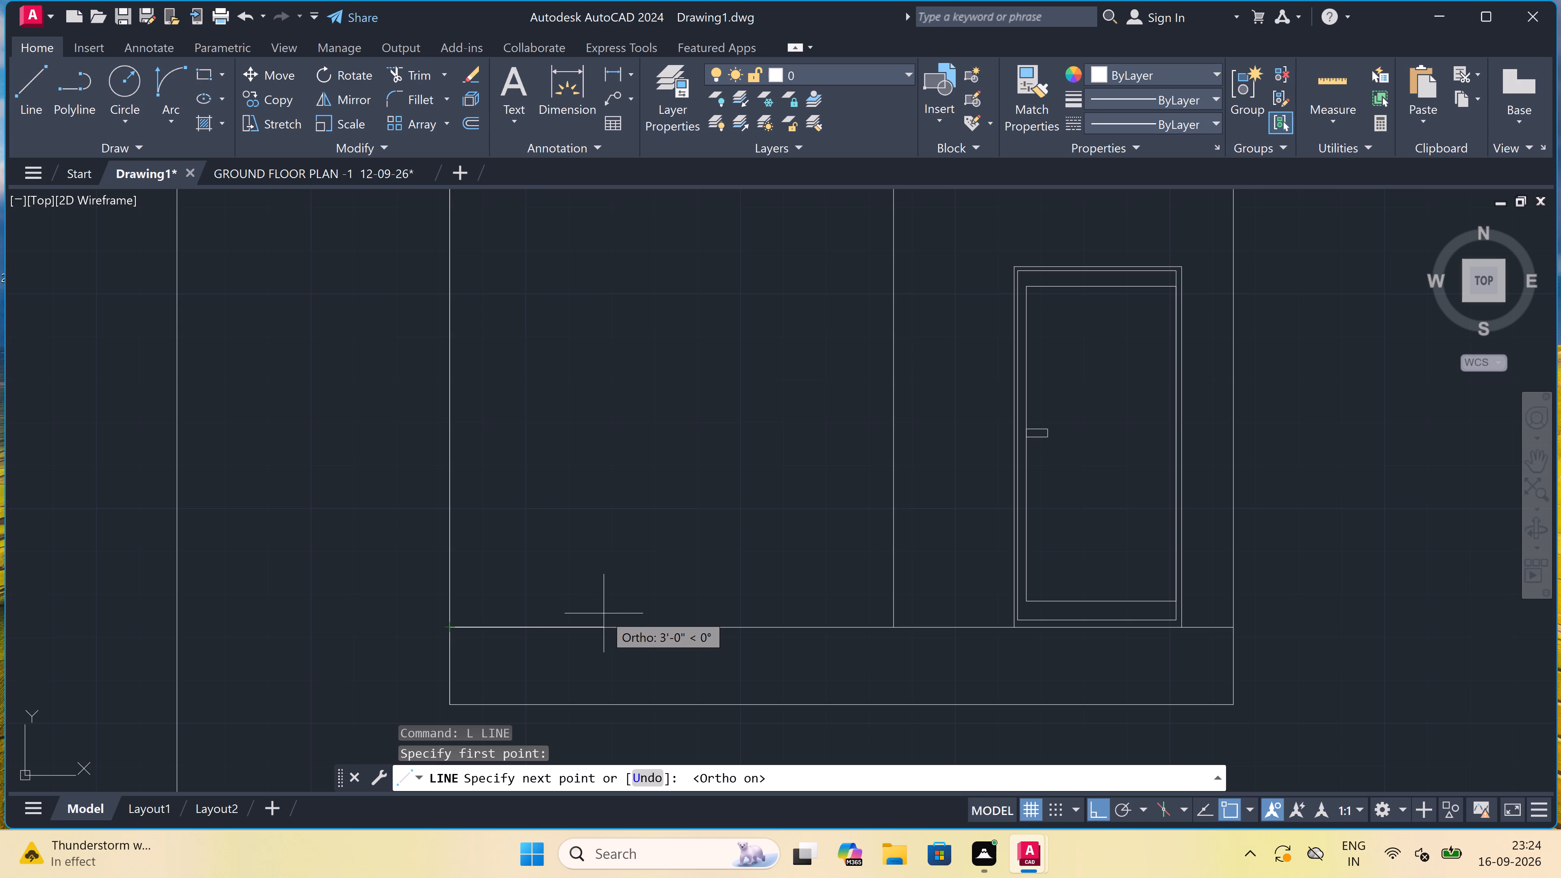
text(2")
key(space)
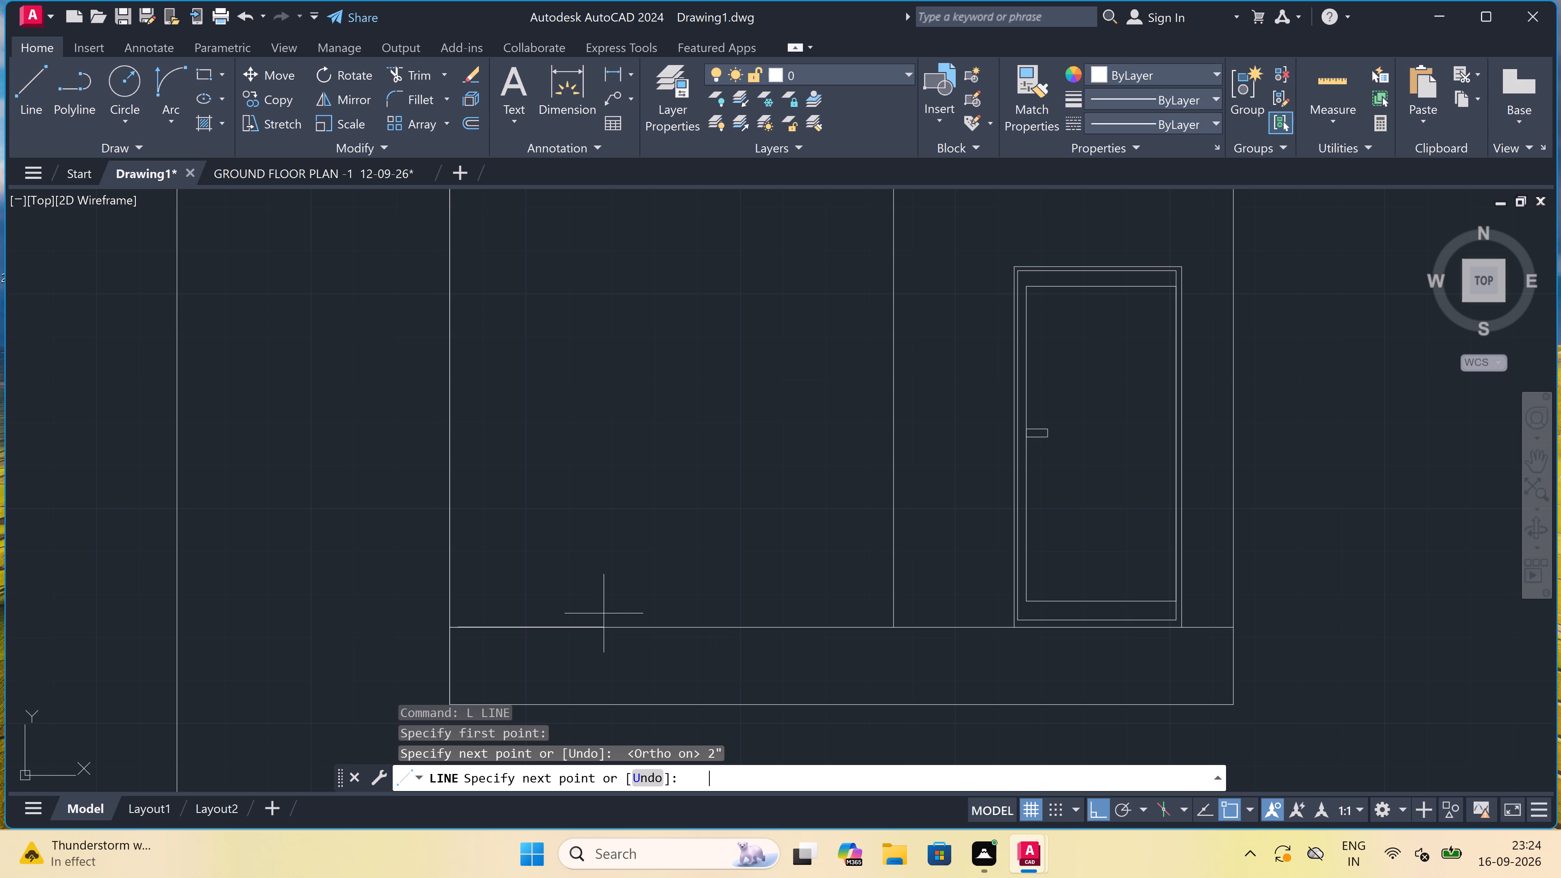
scroll(559, 476, down, 3)
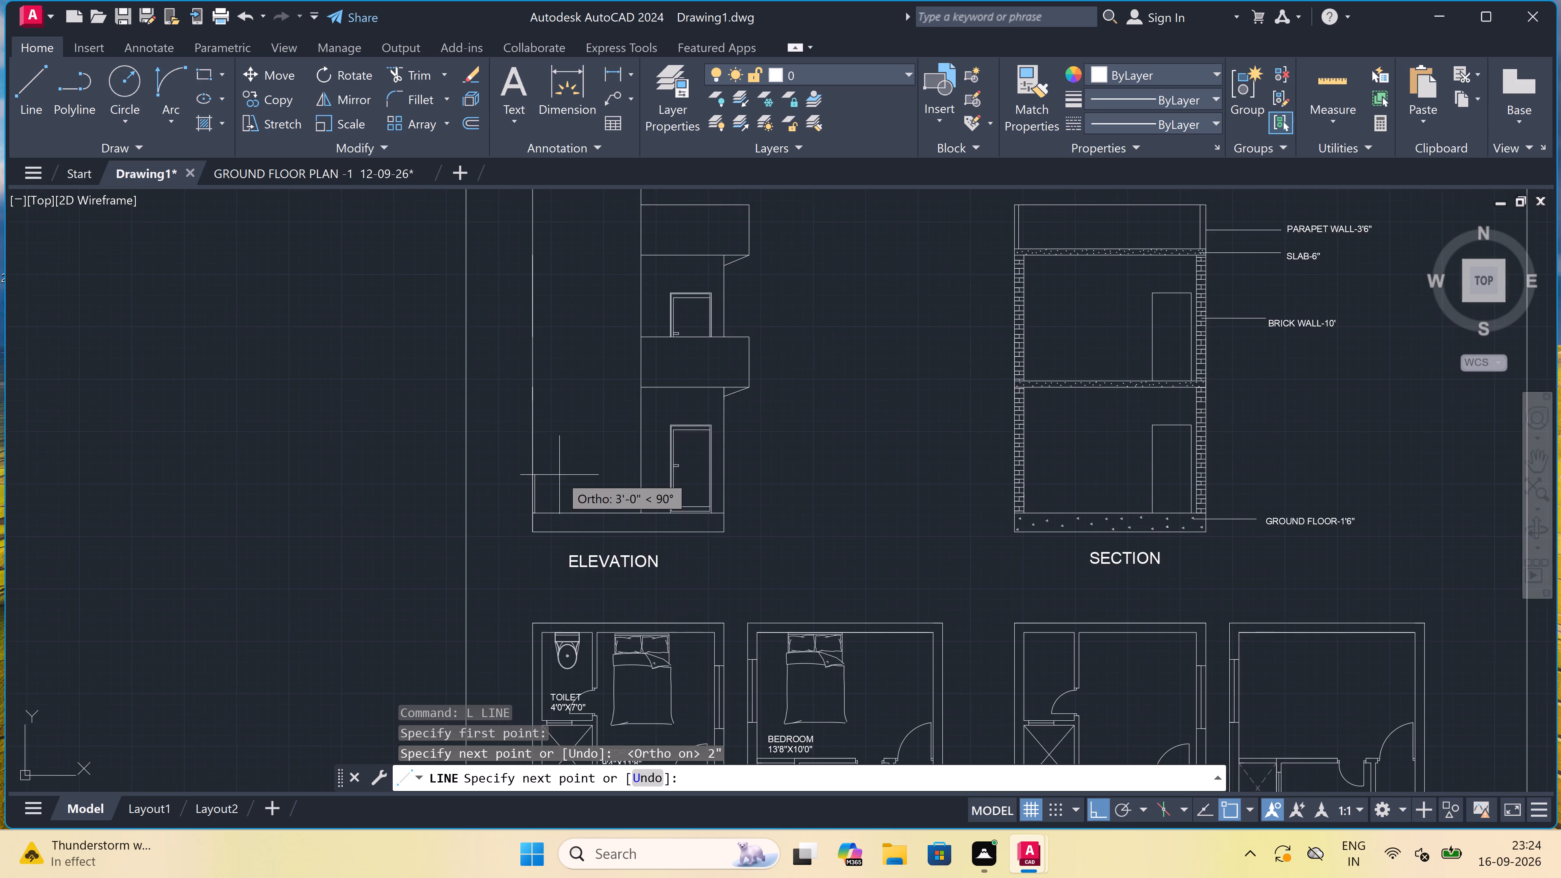
scroll(559, 475, down, 1)
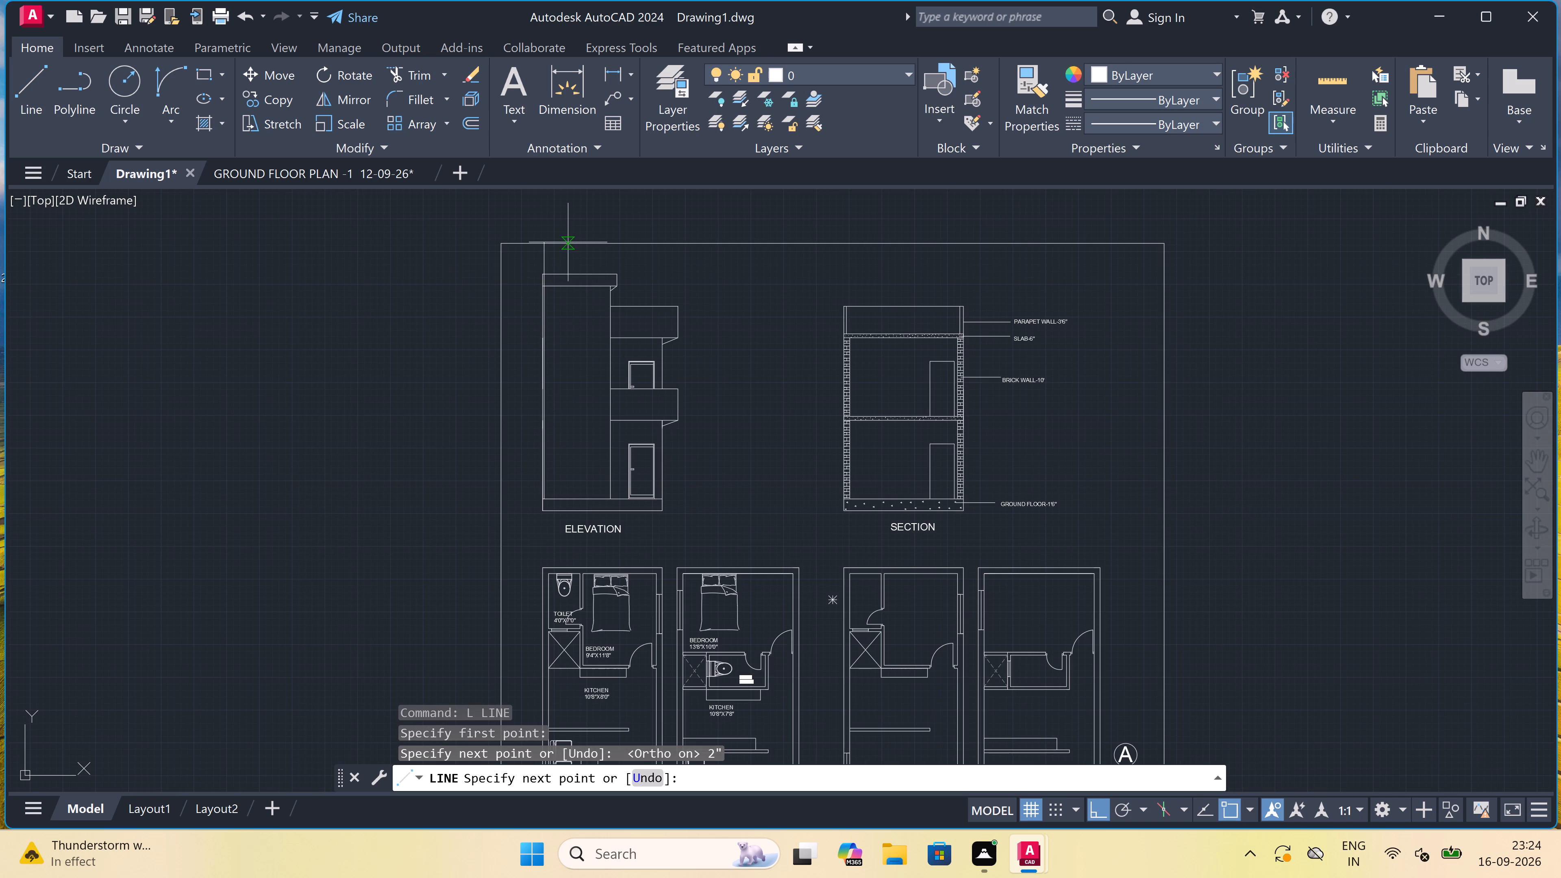
scroll(548, 254, up, 4)
scroll(497, 471, up, 3)
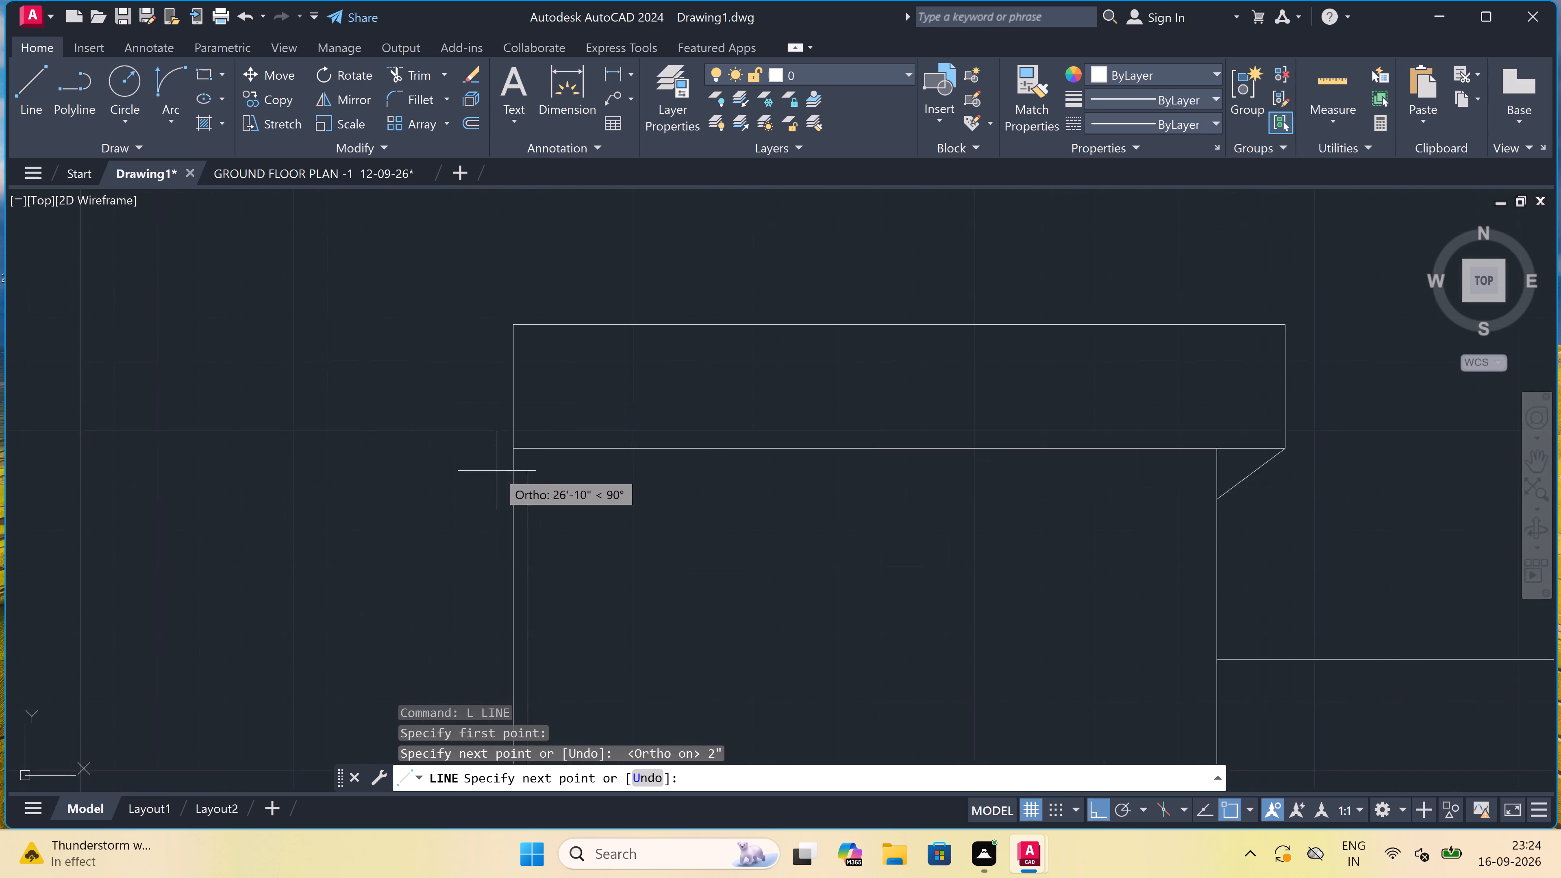
click(567, 413)
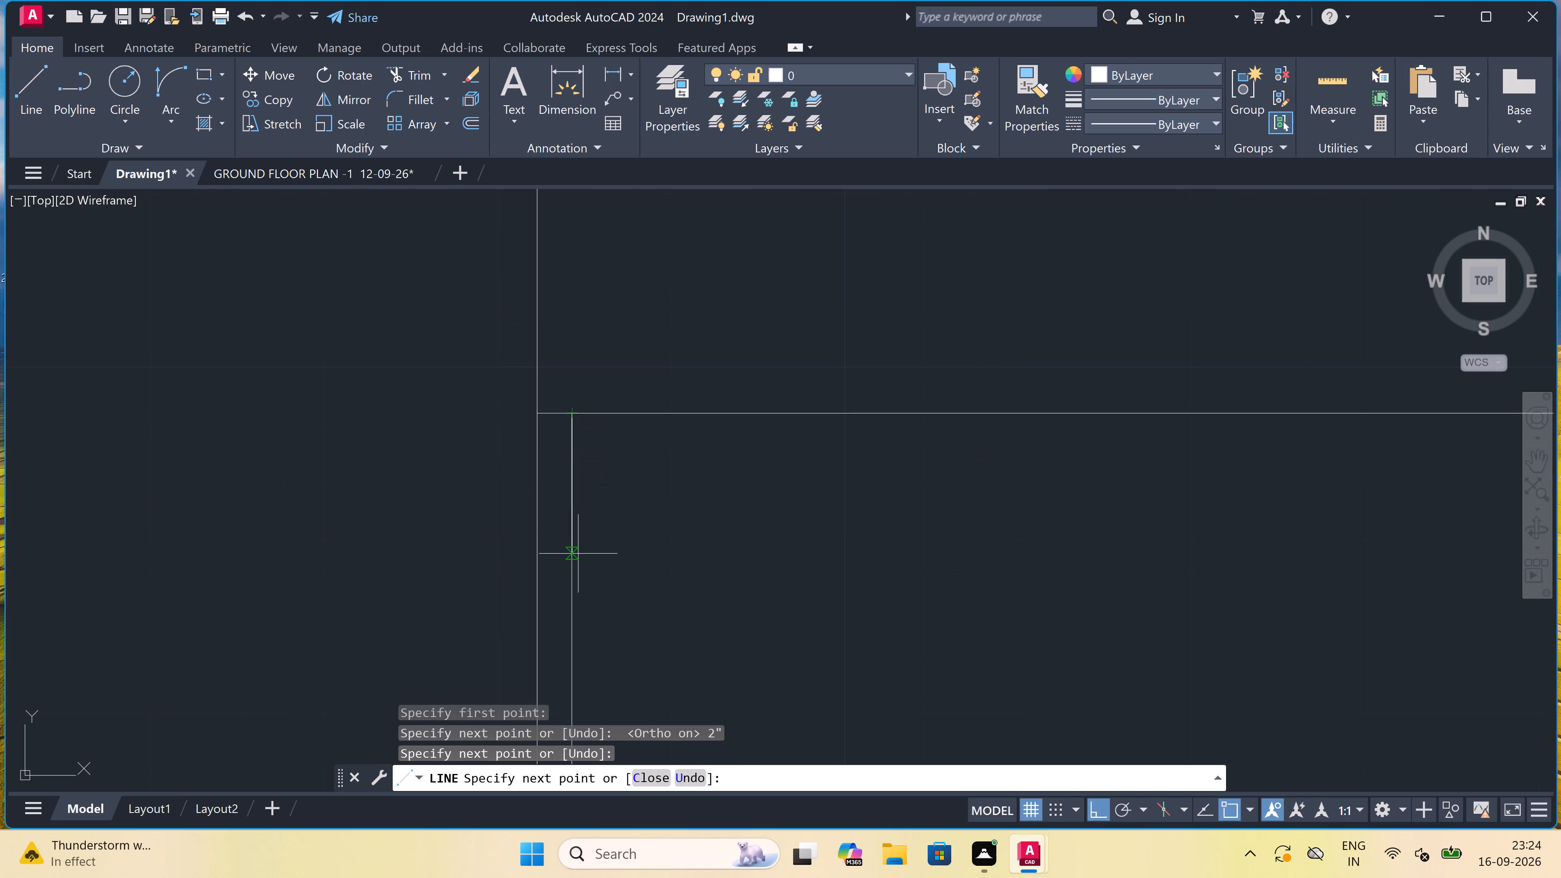
Continue the line 2" down from the roof band's underside and horizontally across to the tall wall's right edge.
text(2")
key(space)
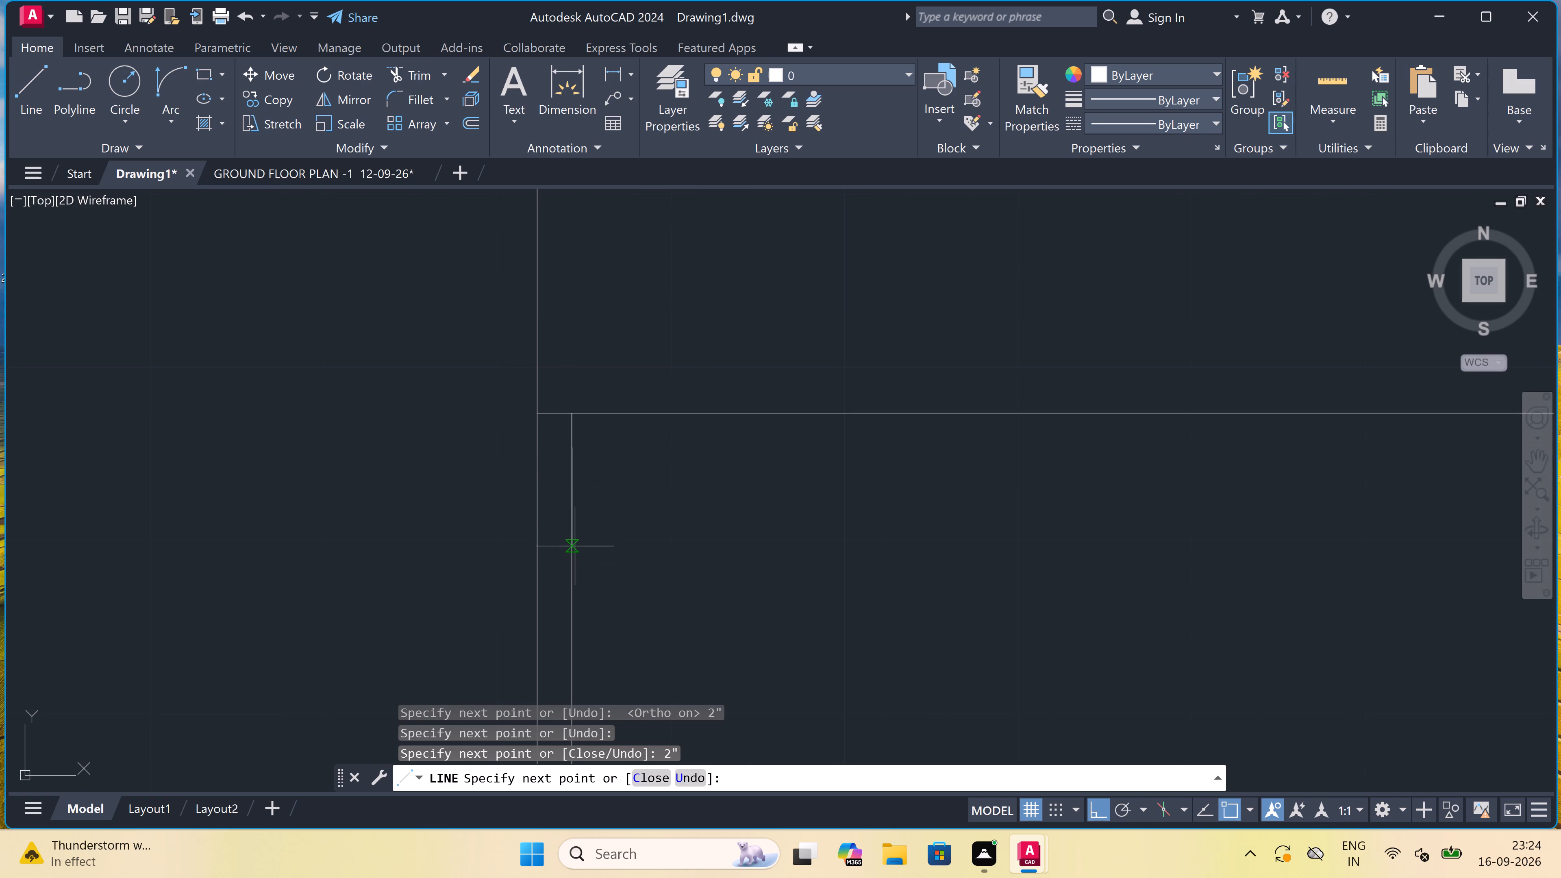
scroll(573, 548, down, 5)
scroll(731, 540, up, 4)
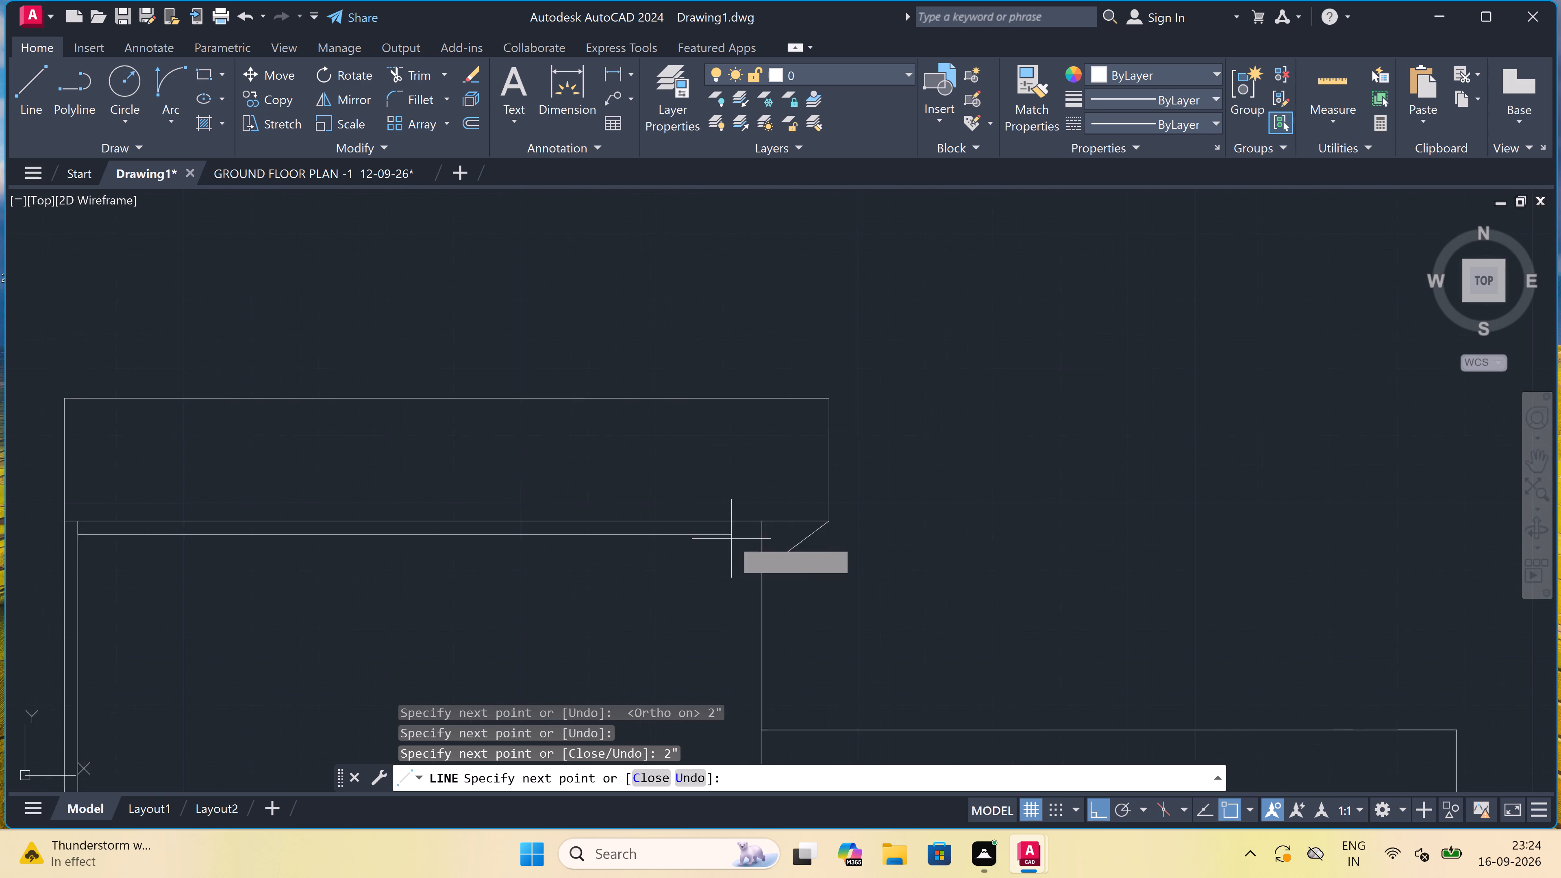
click(776, 529)
Continue the line 2" inward from the tall wall's right edge and vertically down to the top of the plinth.
text(2")
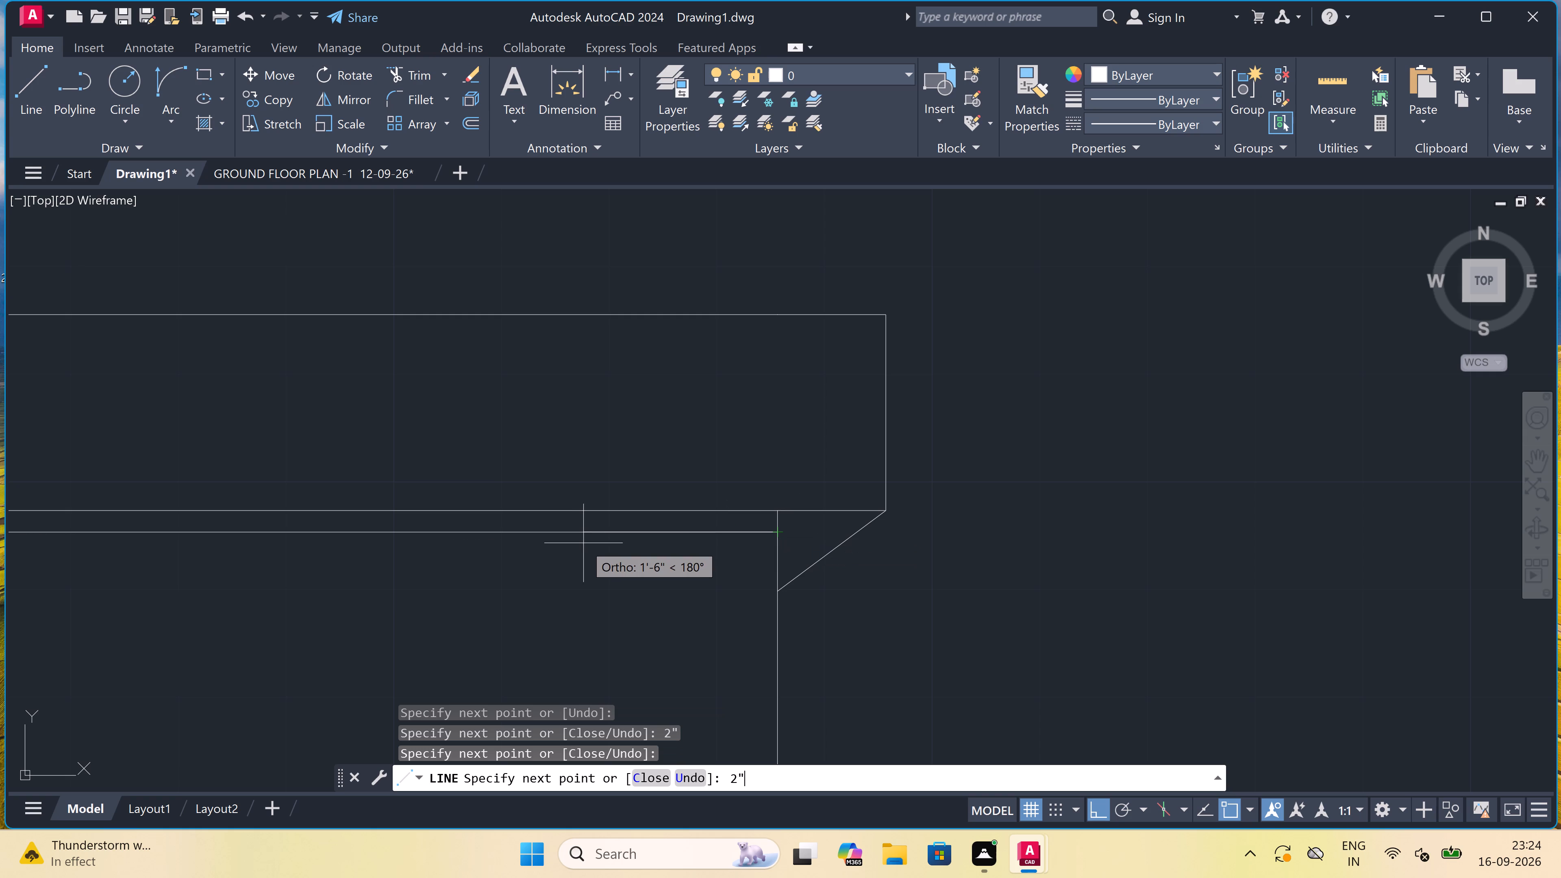
key(space)
scroll(602, 489, down, 4)
scroll(594, 561, down, 3)
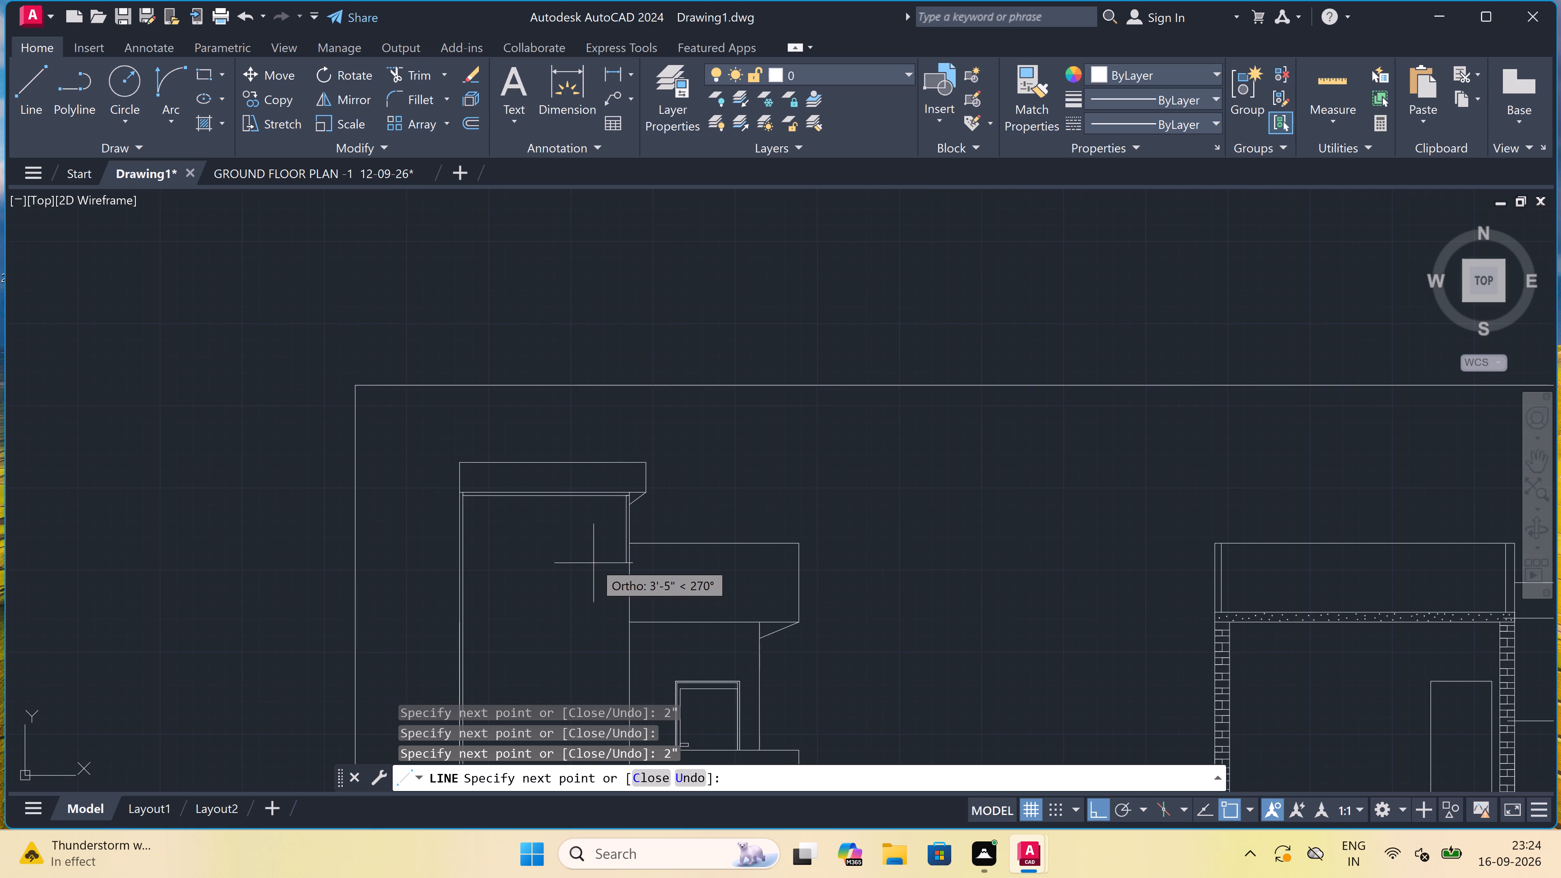
scroll(594, 548, down, 1)
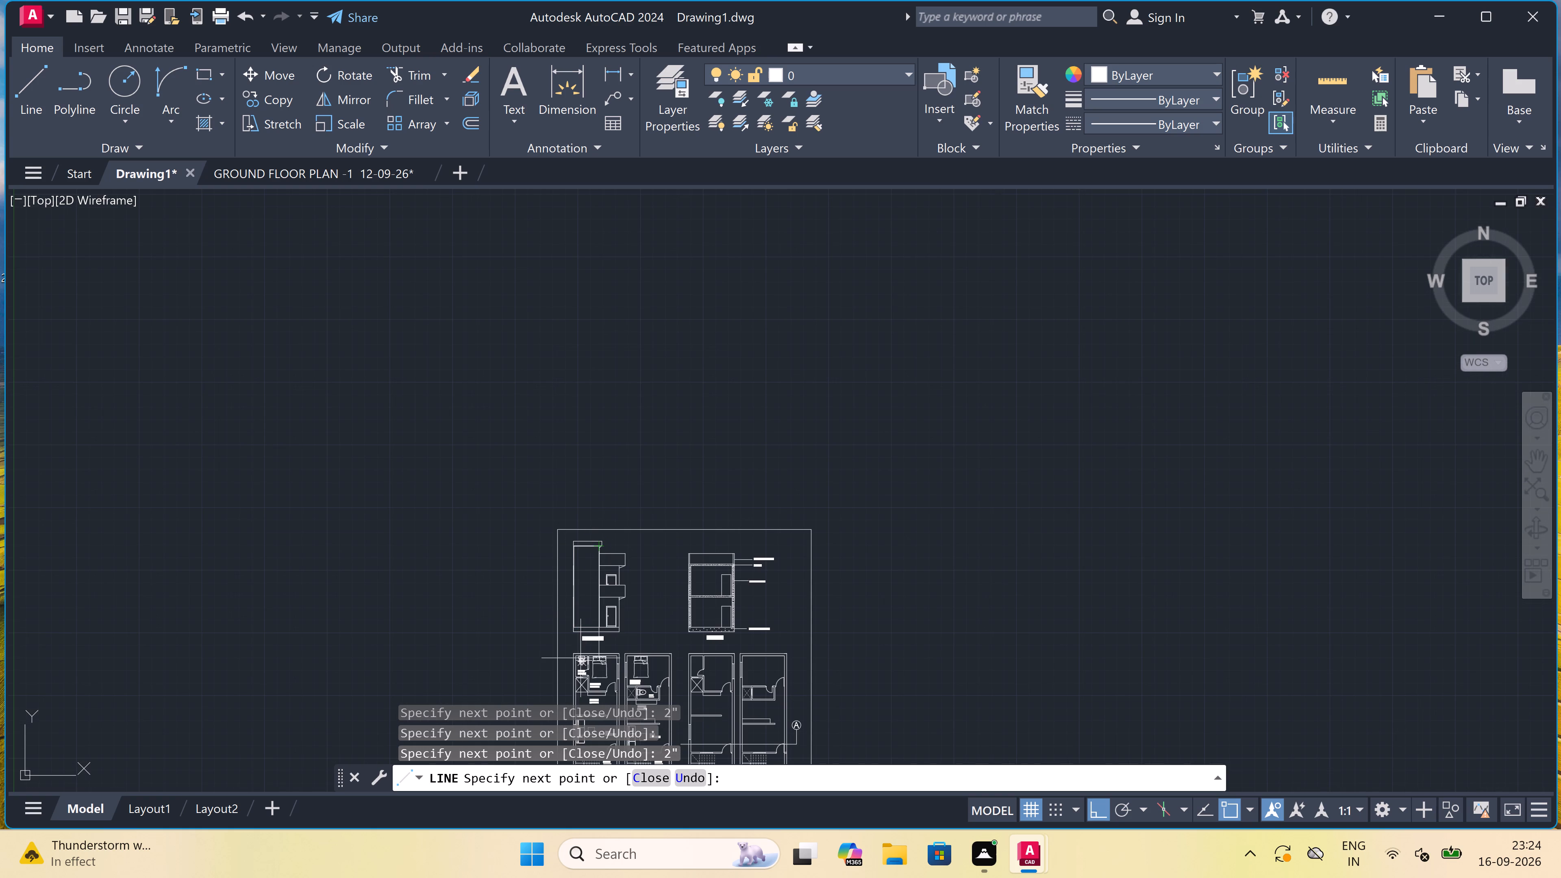
scroll(594, 653, up, 3)
scroll(602, 544, up, 3)
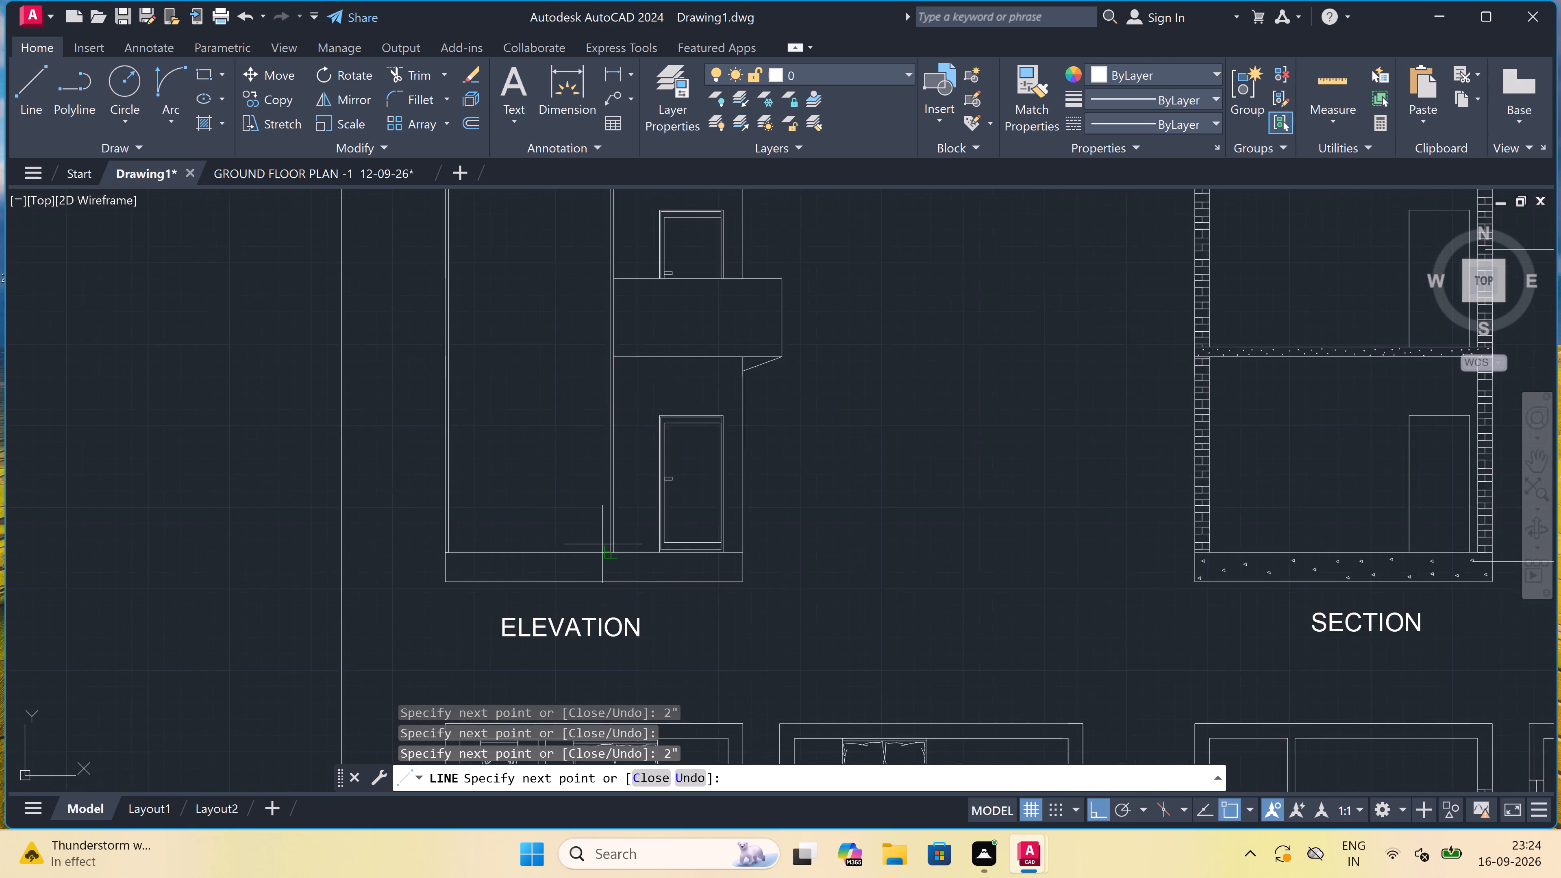
scroll(609, 561, up, 3)
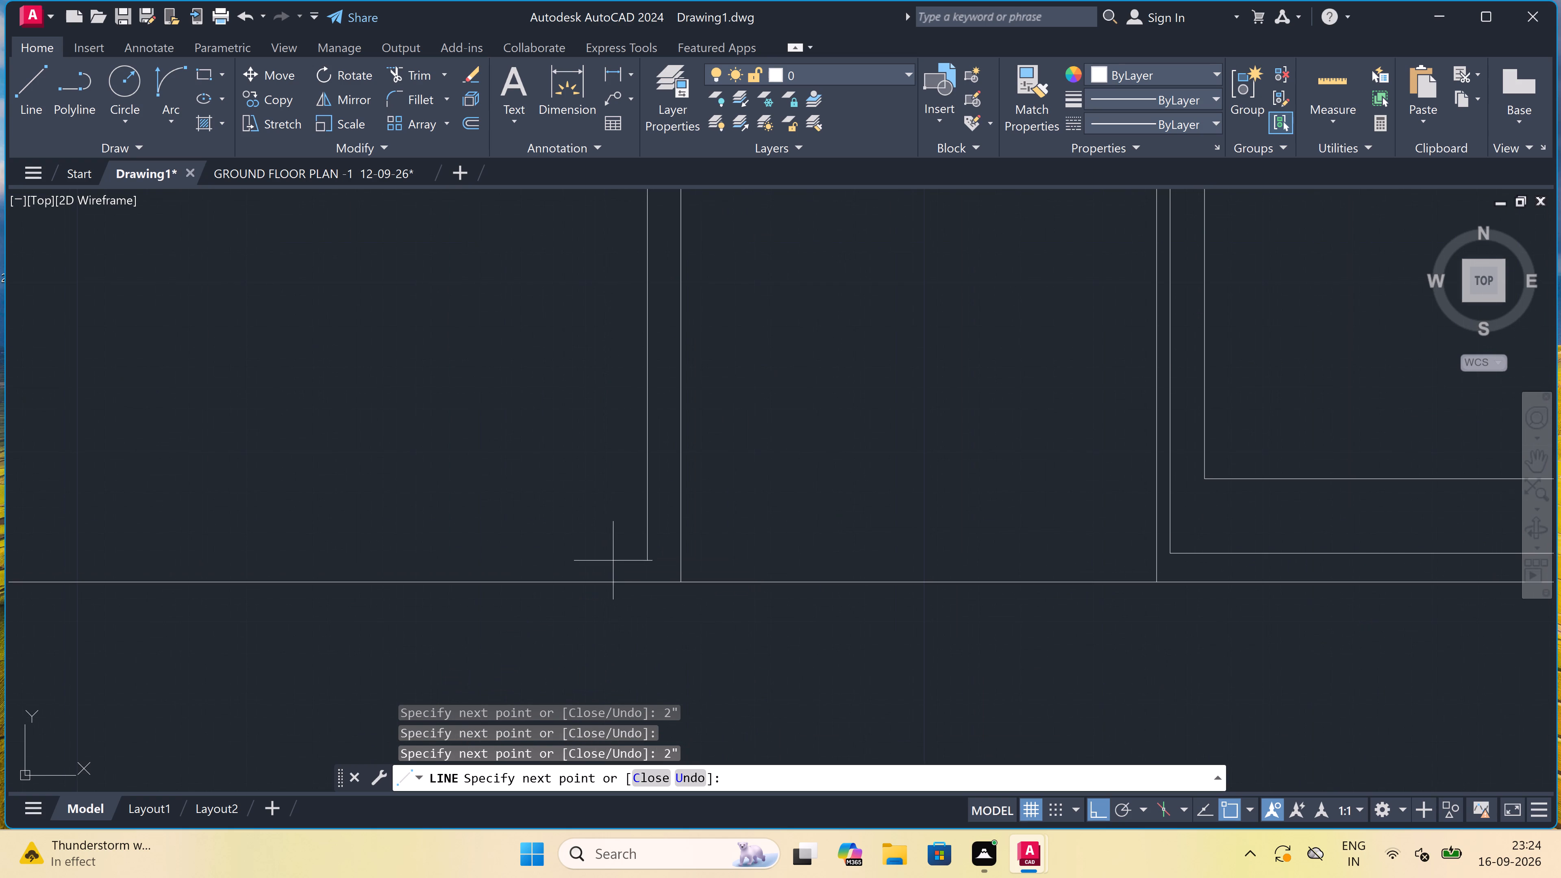
click(650, 582)
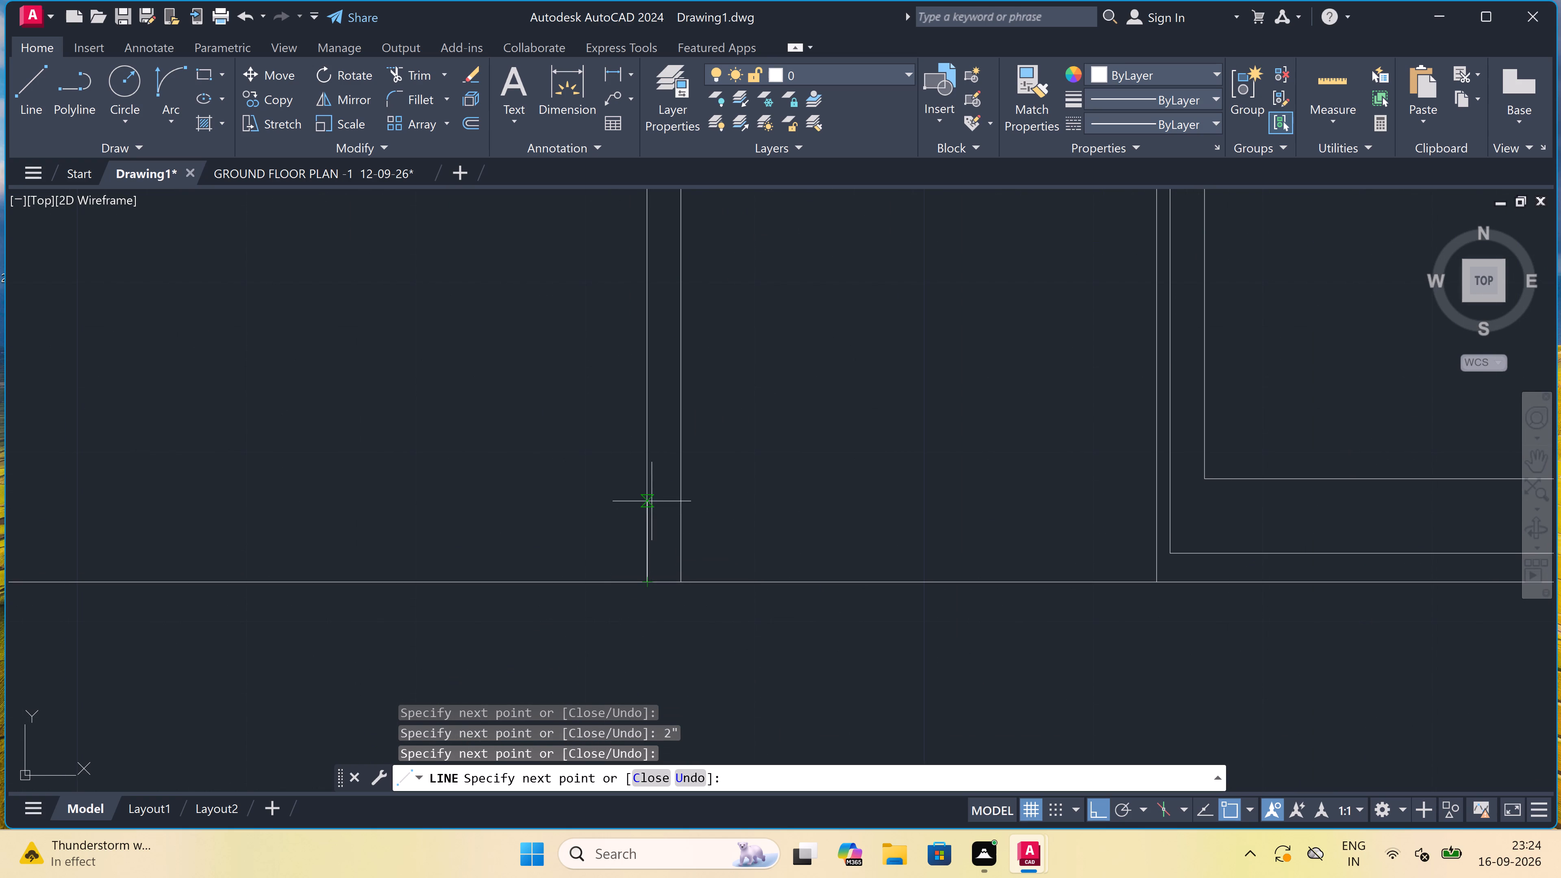
Continue the line 2" up from the plinth and horizontally back to the tall wall's outer edge, ending the Line command.
text(2")
key(space)
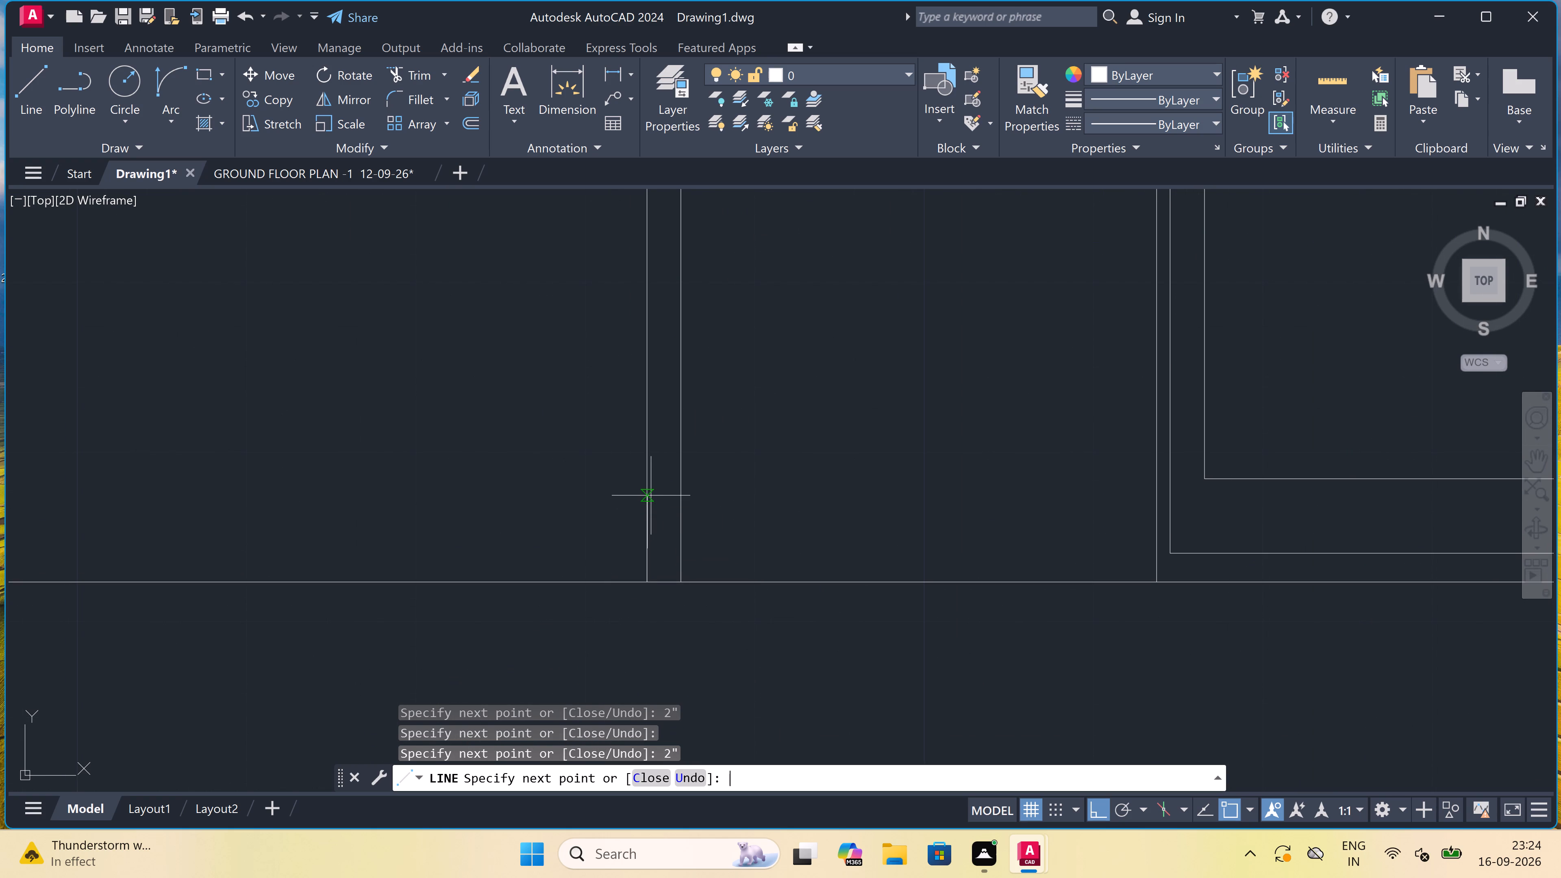
scroll(651, 496, down, 3)
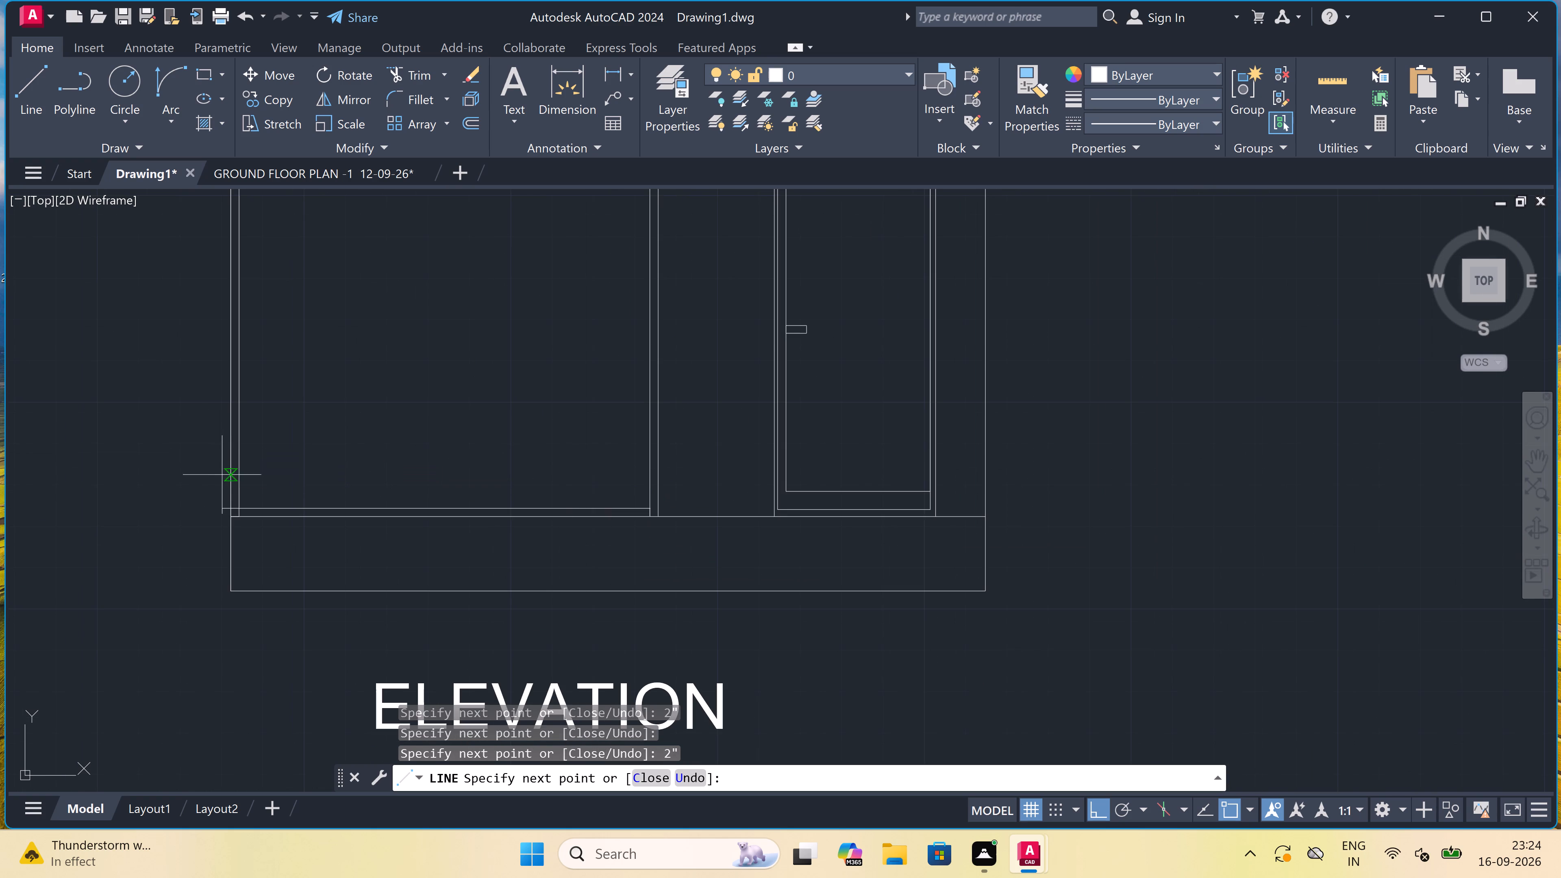
scroll(219, 497, up, 2)
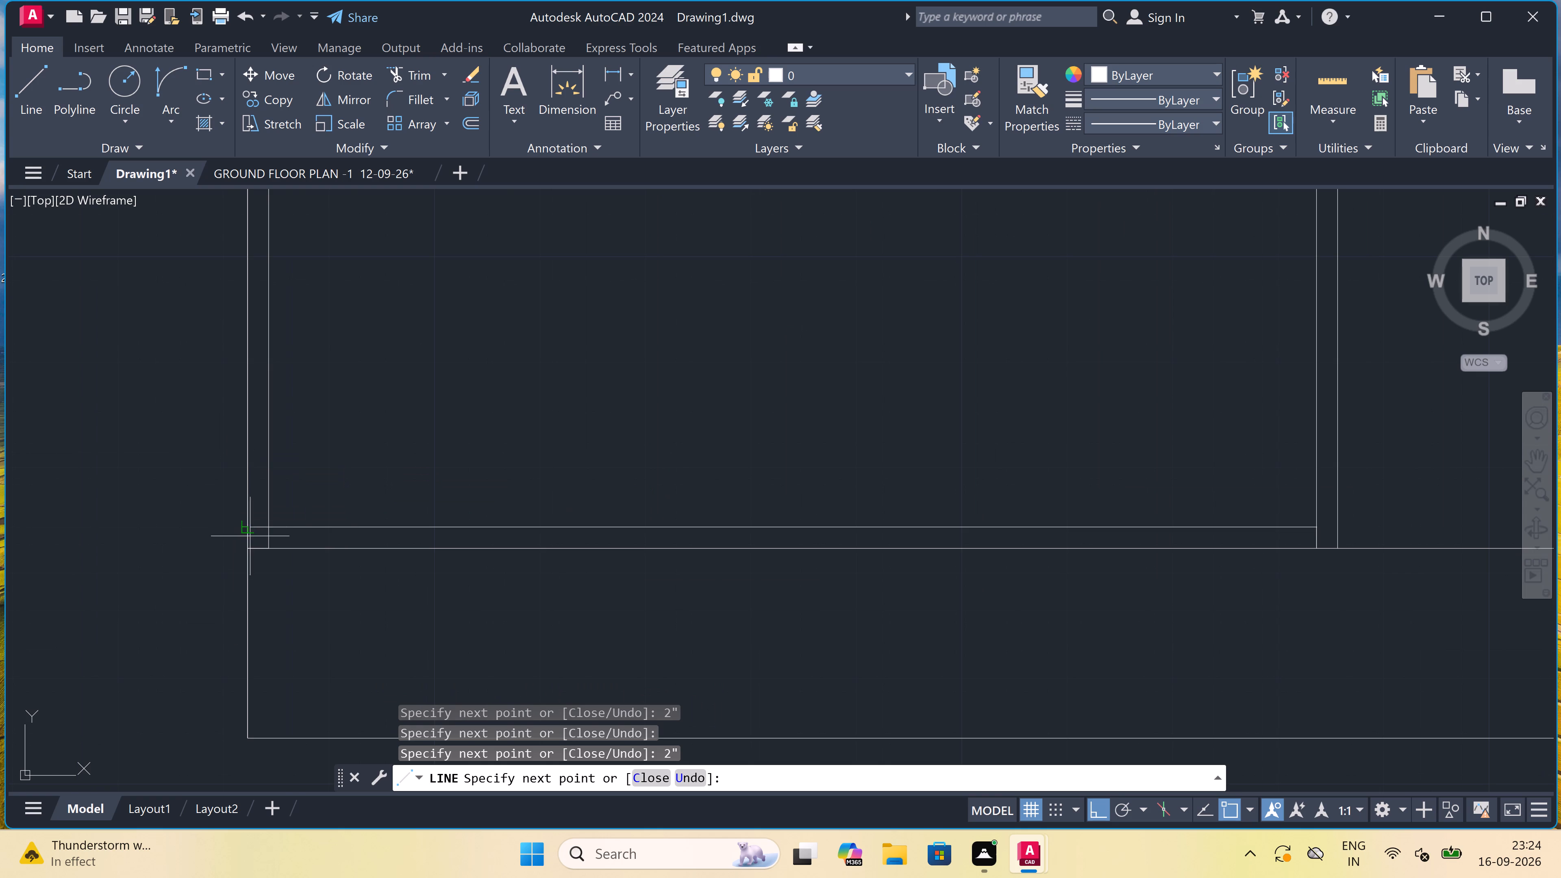
click(247, 530)
key(Escape)
Draw a rectangle inside the tall wall's 2" border in the ELEVATION, leaving a small even gap from its top corner to its base.
scroll(413, 504, down, 3)
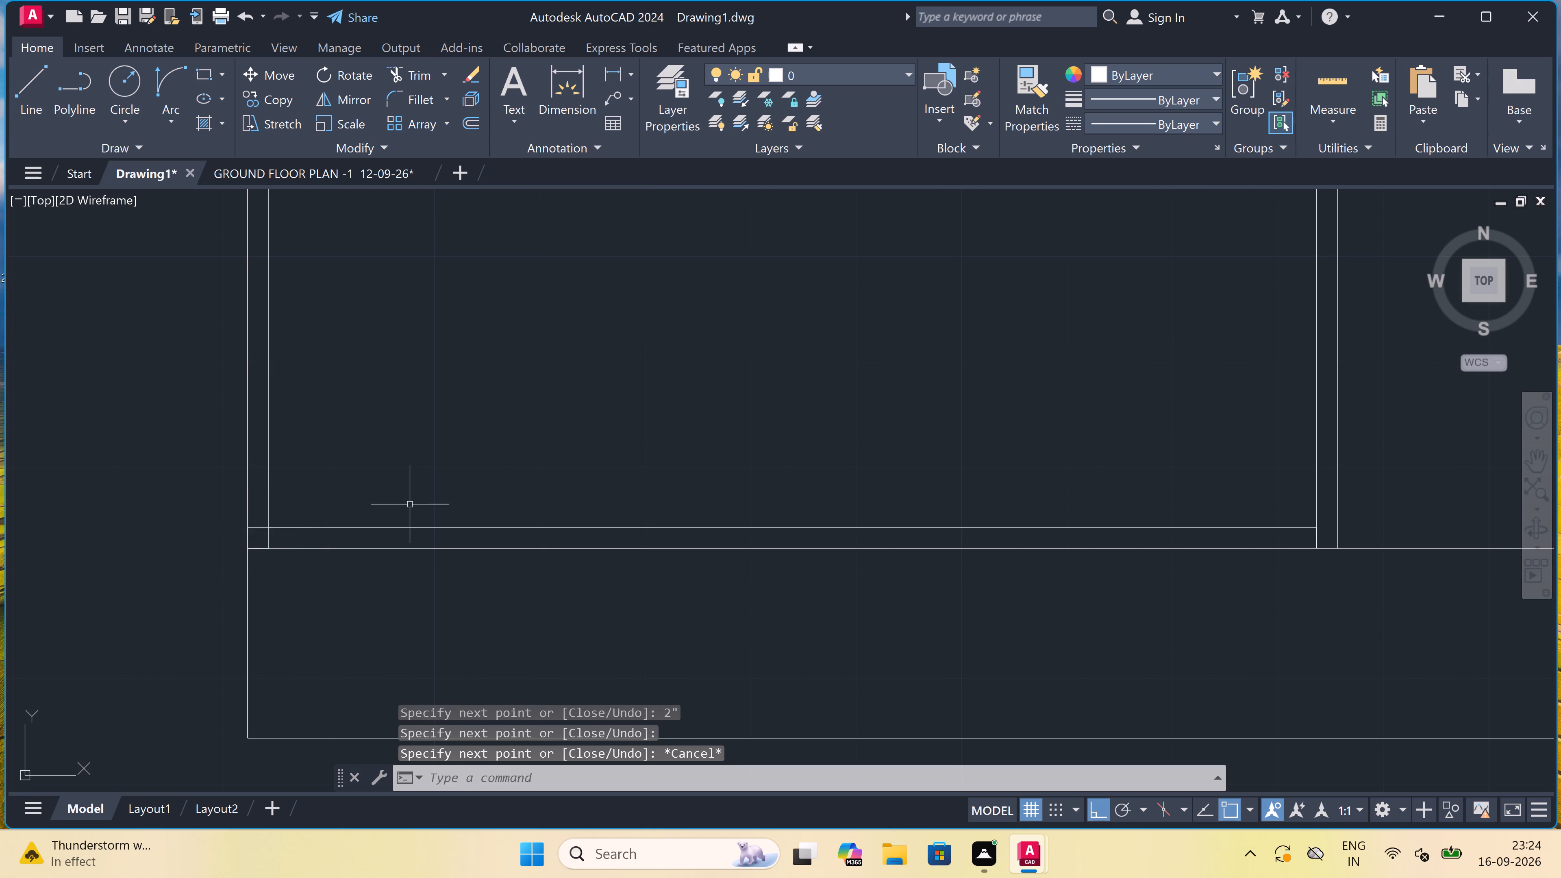
scroll(417, 507, down, 4)
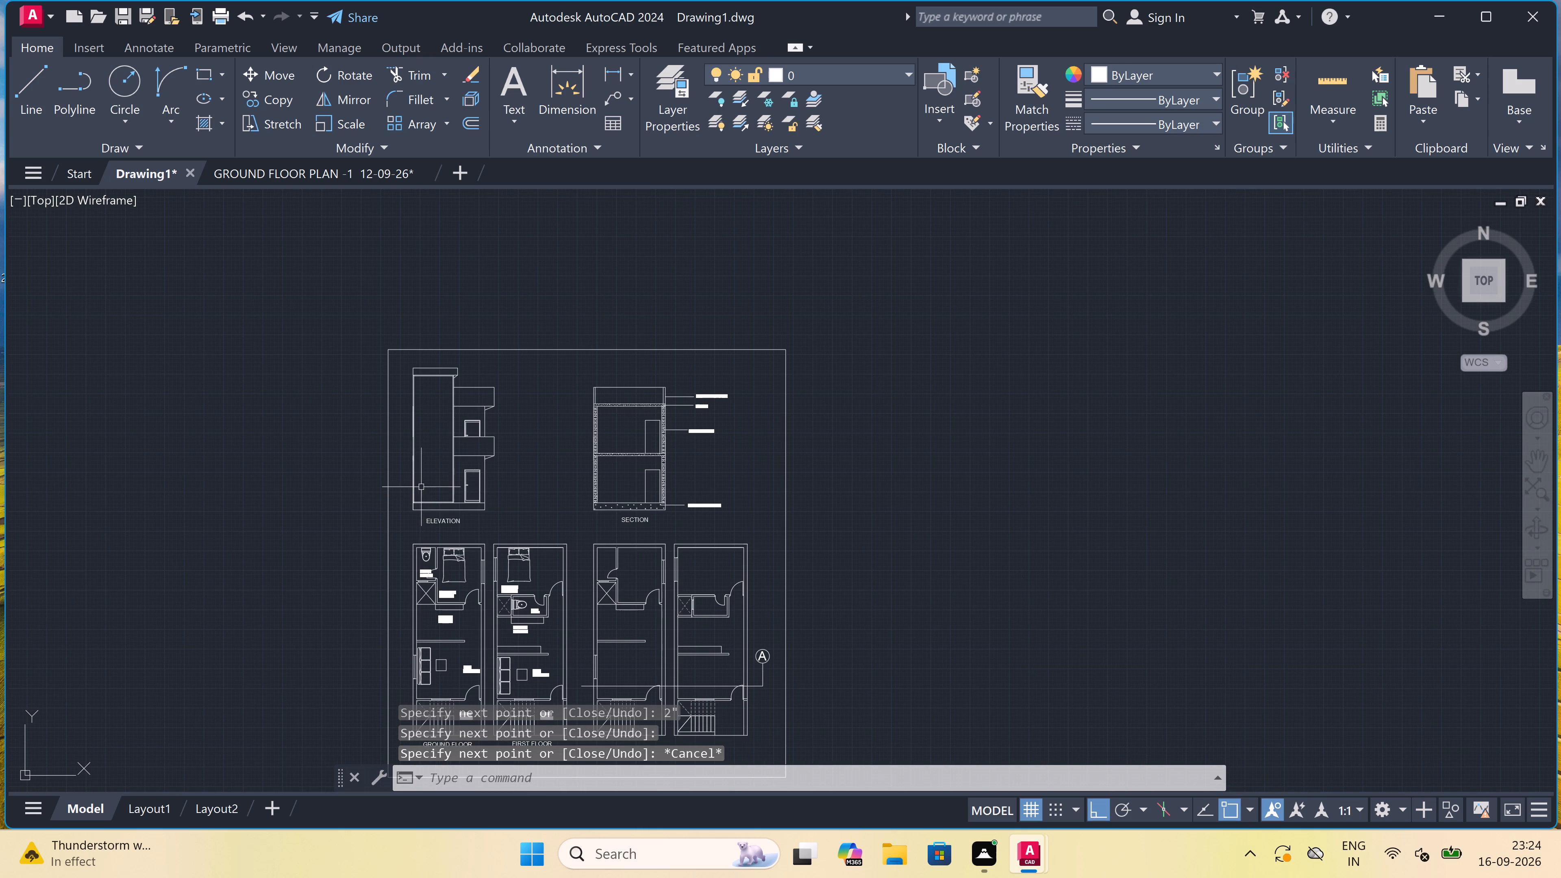
scroll(418, 418, up, 3)
scroll(418, 416, down, 3)
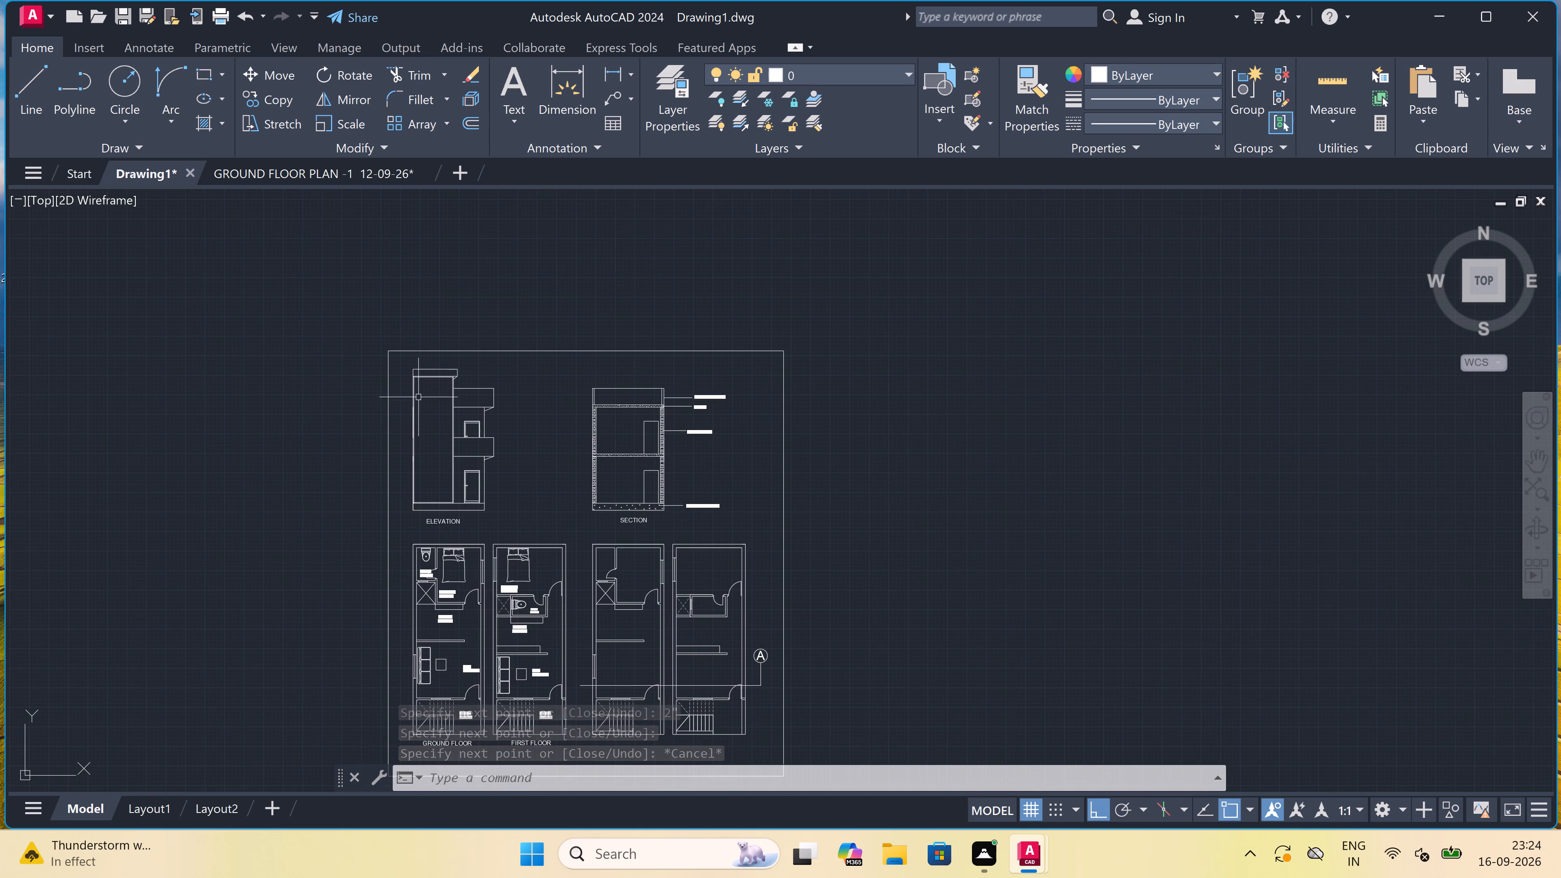
scroll(418, 379, up, 3)
scroll(418, 380, down, 1)
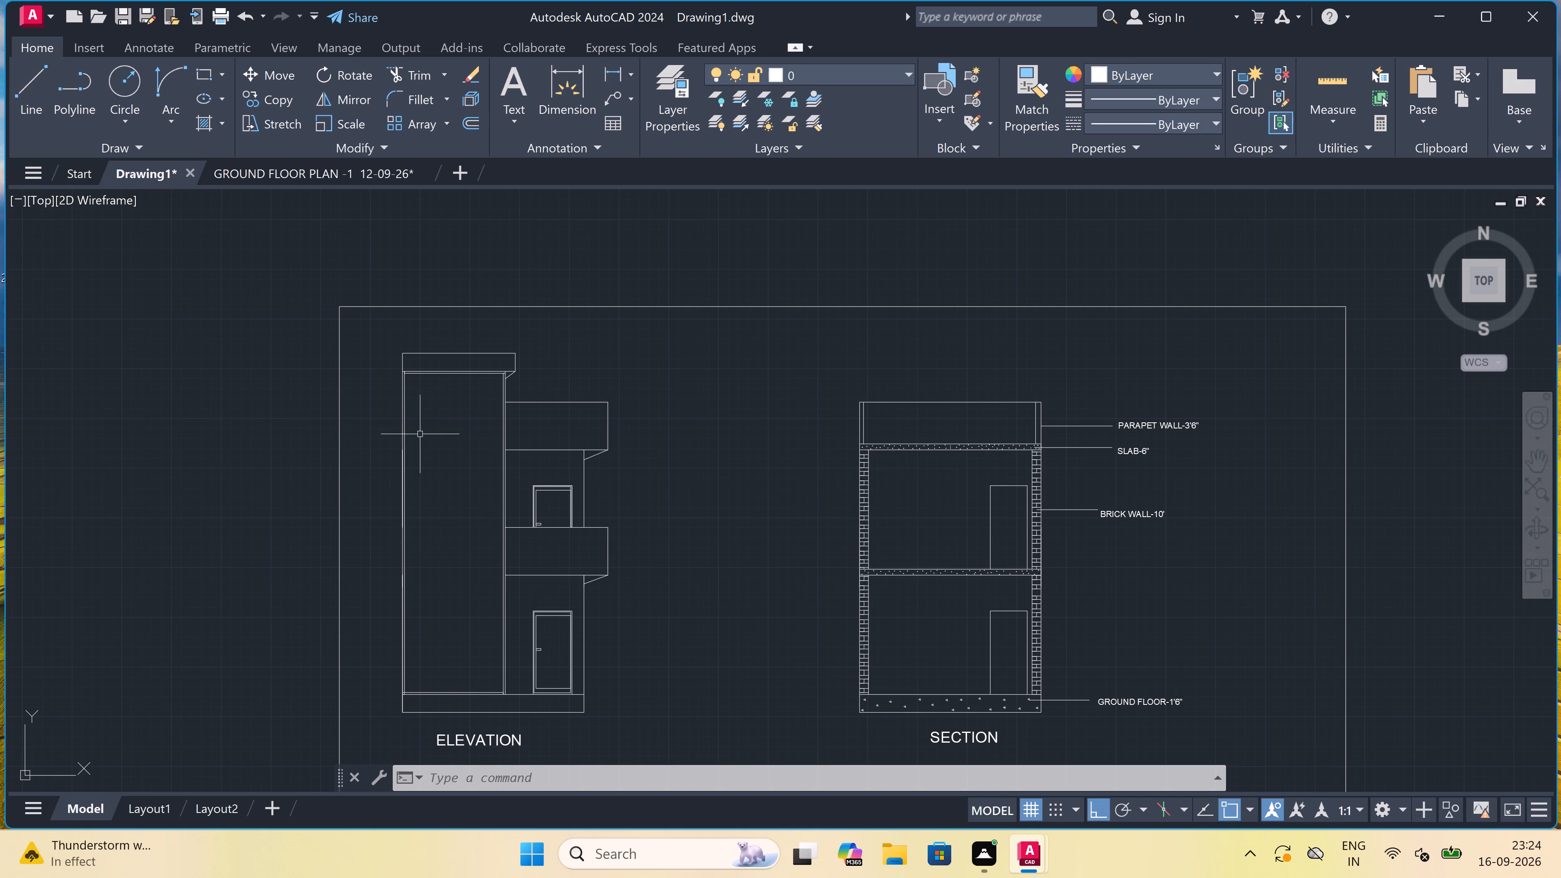
text(REC)
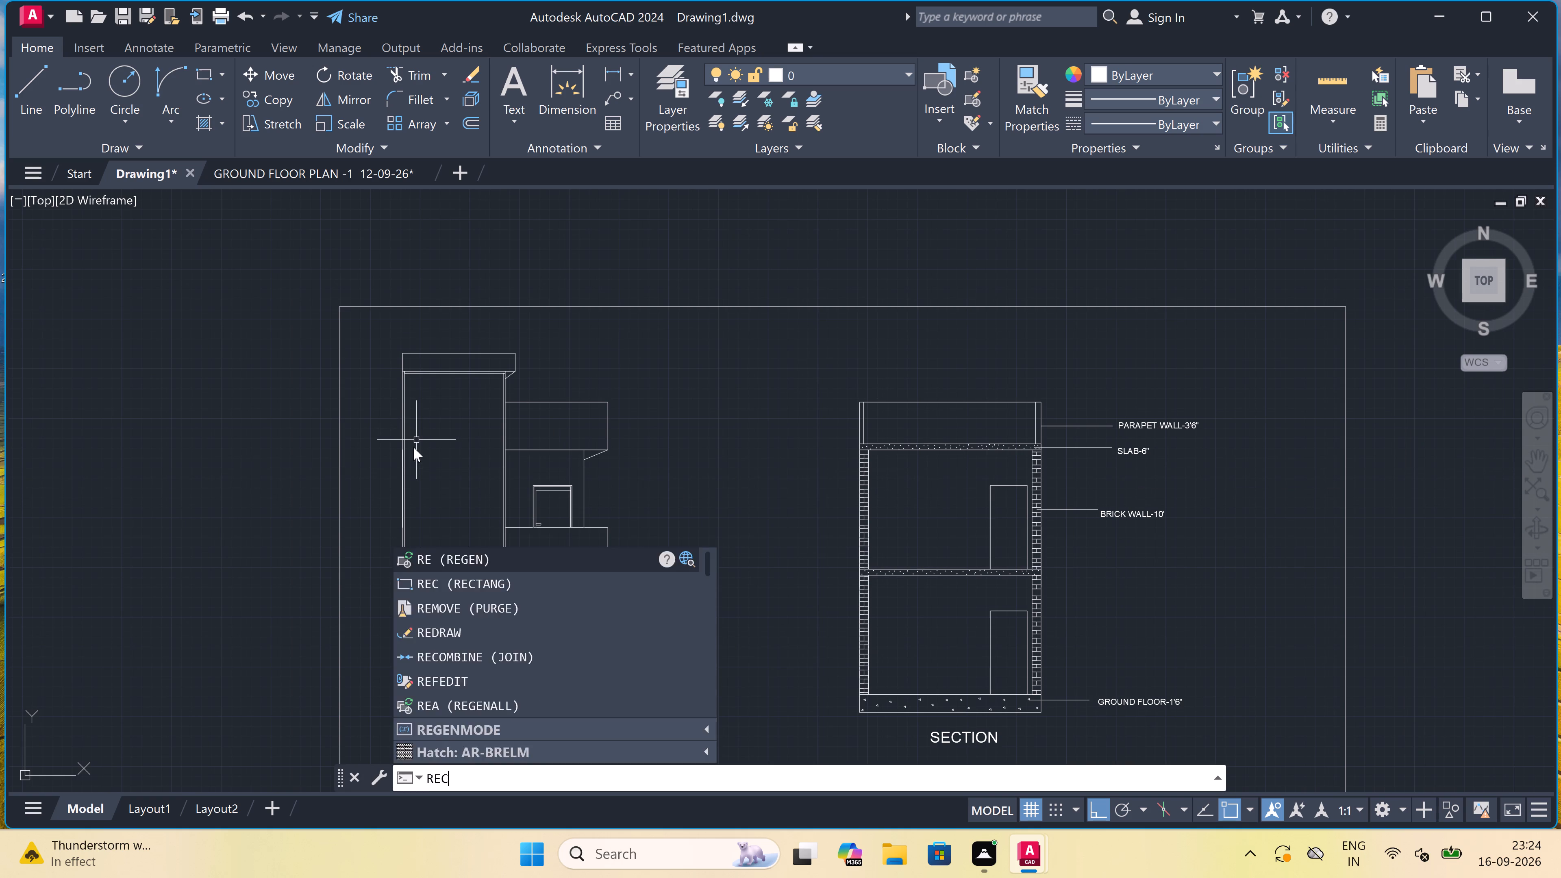
key(space)
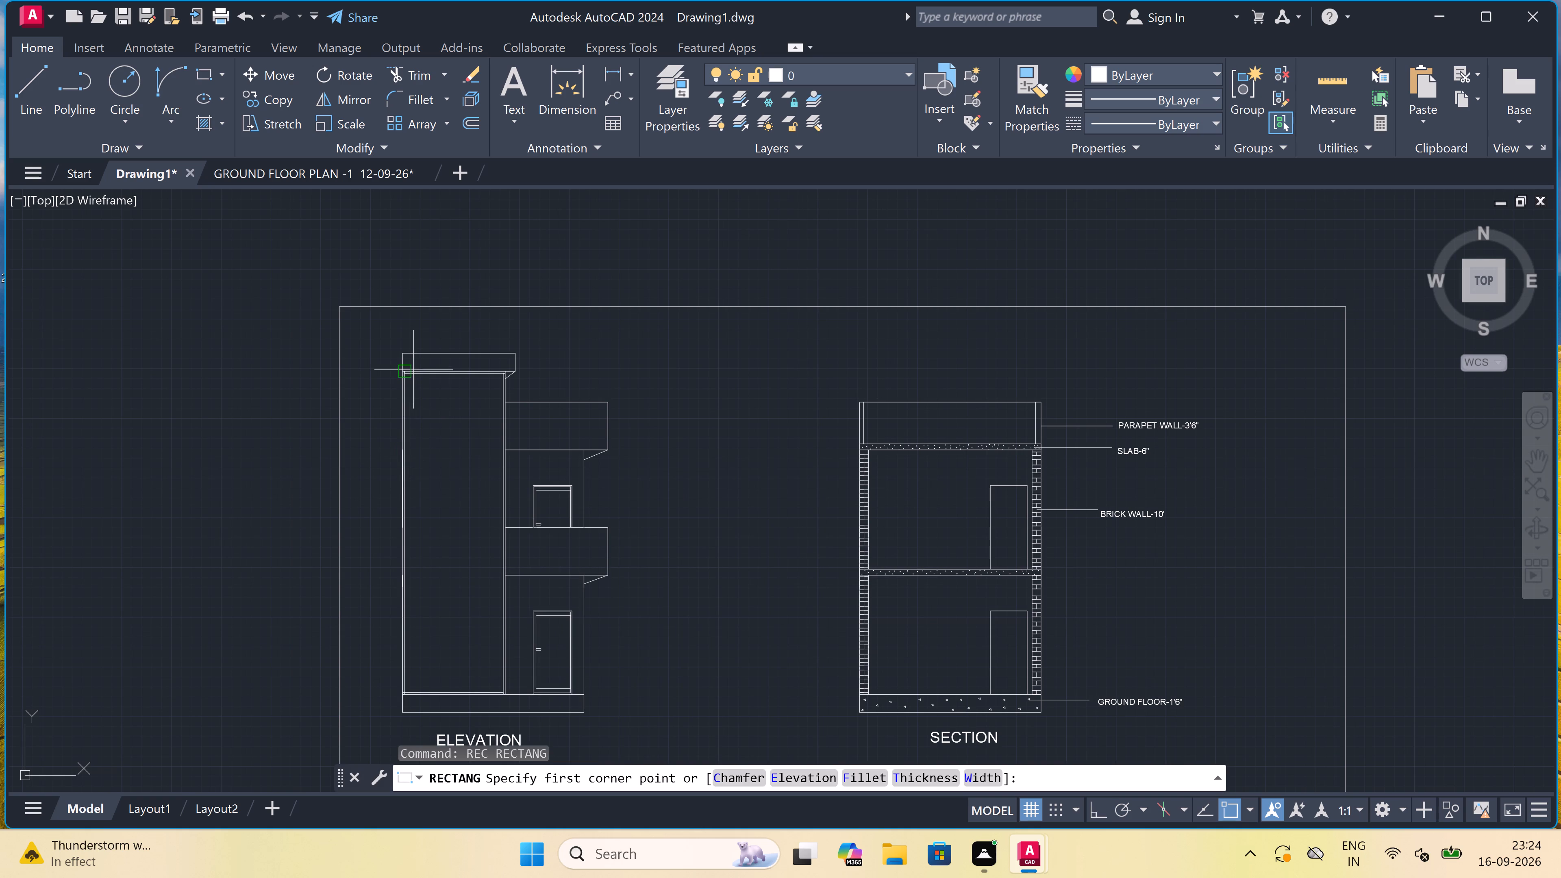
scroll(413, 369, up, 3)
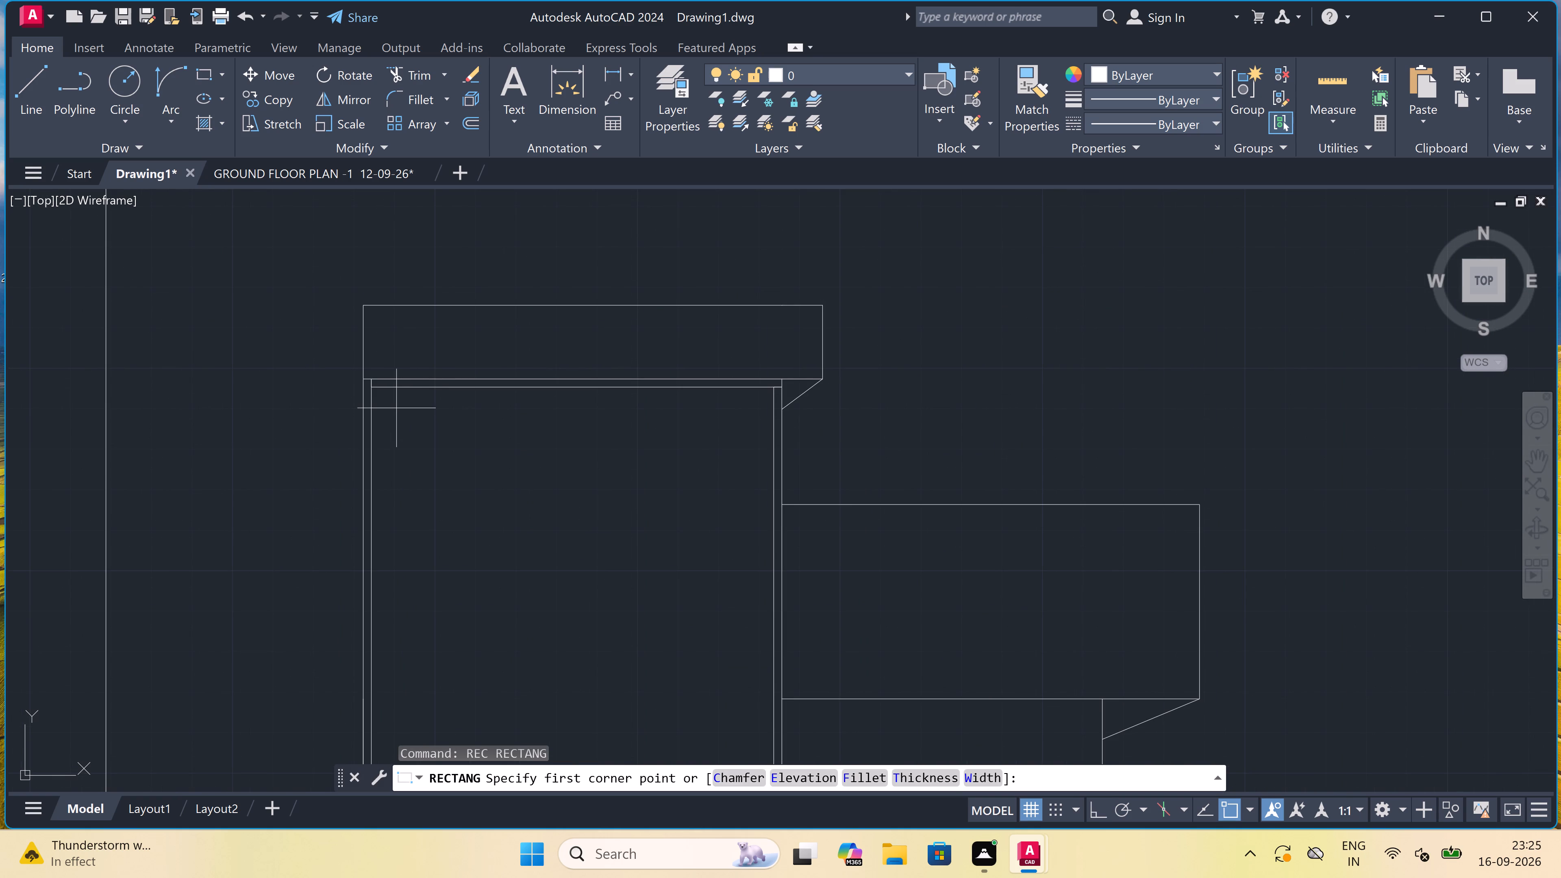
click(389, 408)
scroll(522, 483, down, 4)
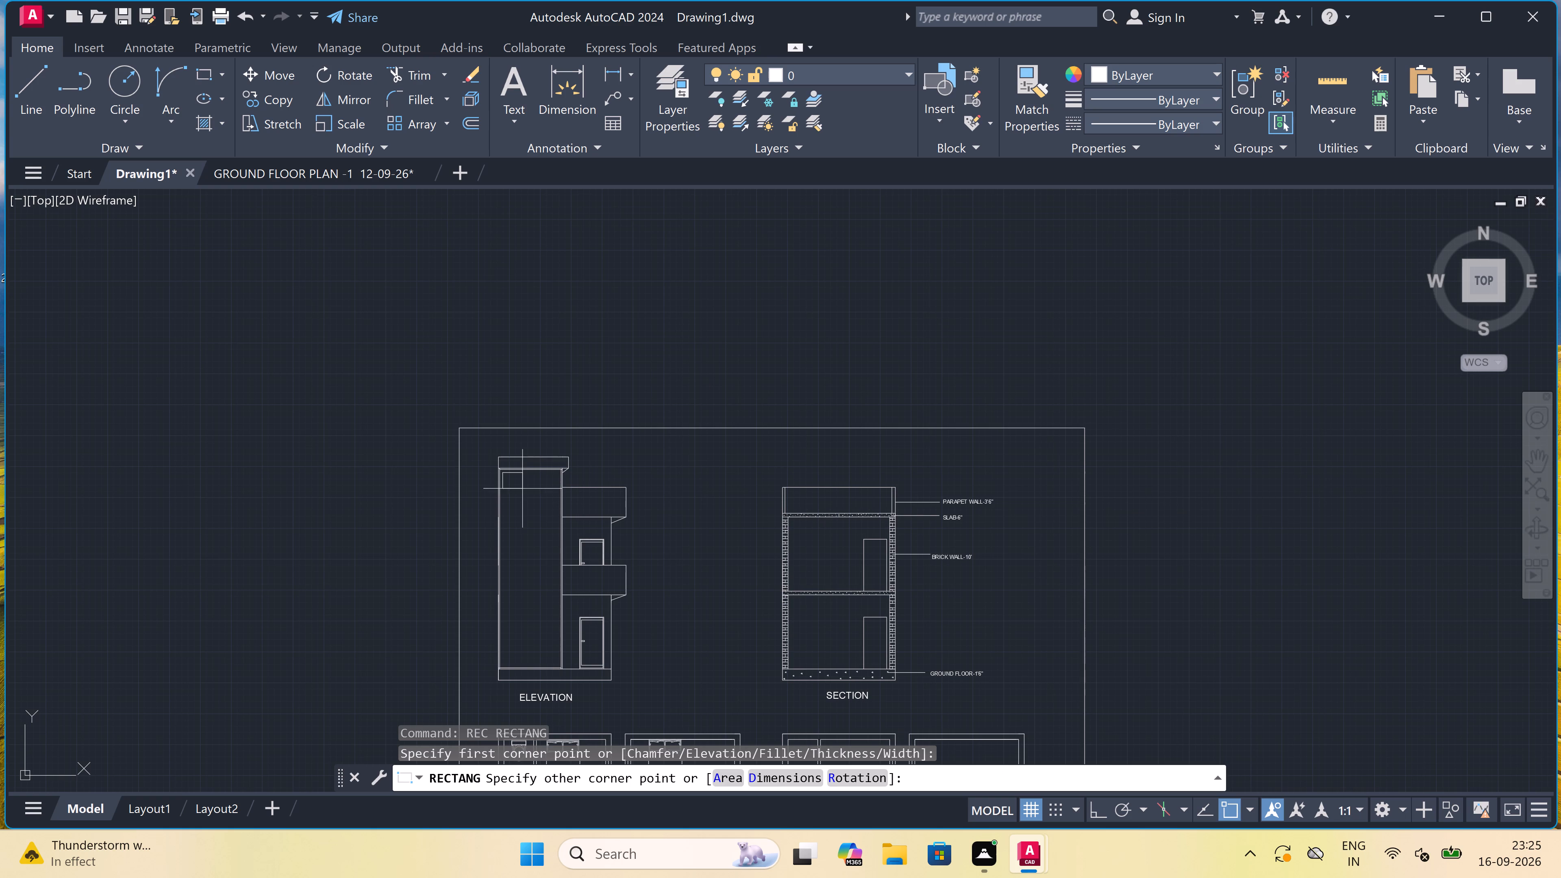
scroll(533, 654, up, 2)
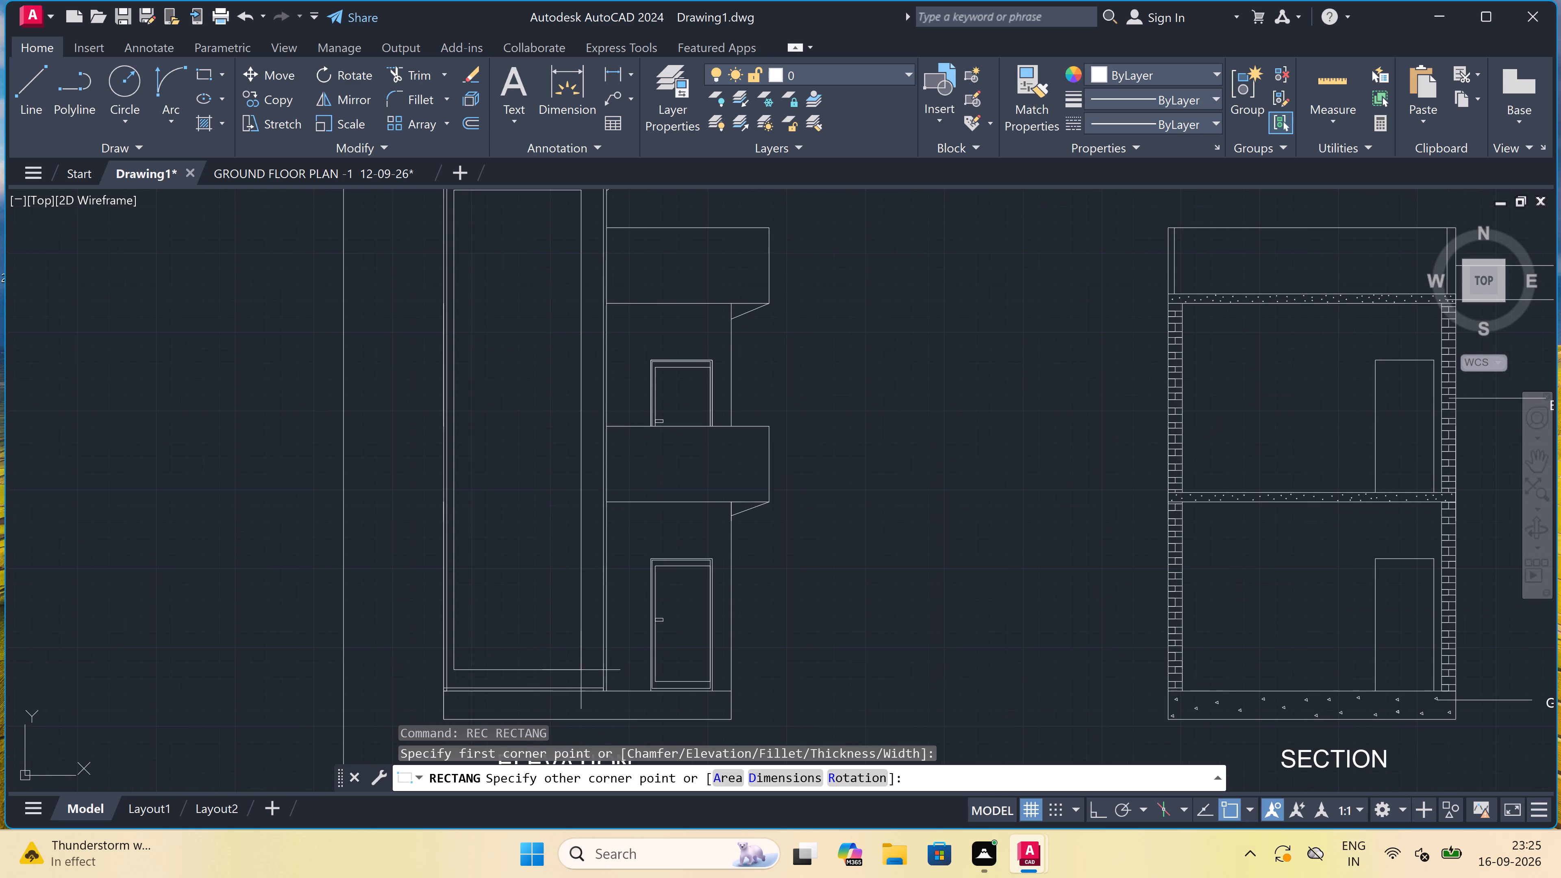
scroll(590, 680, up, 2)
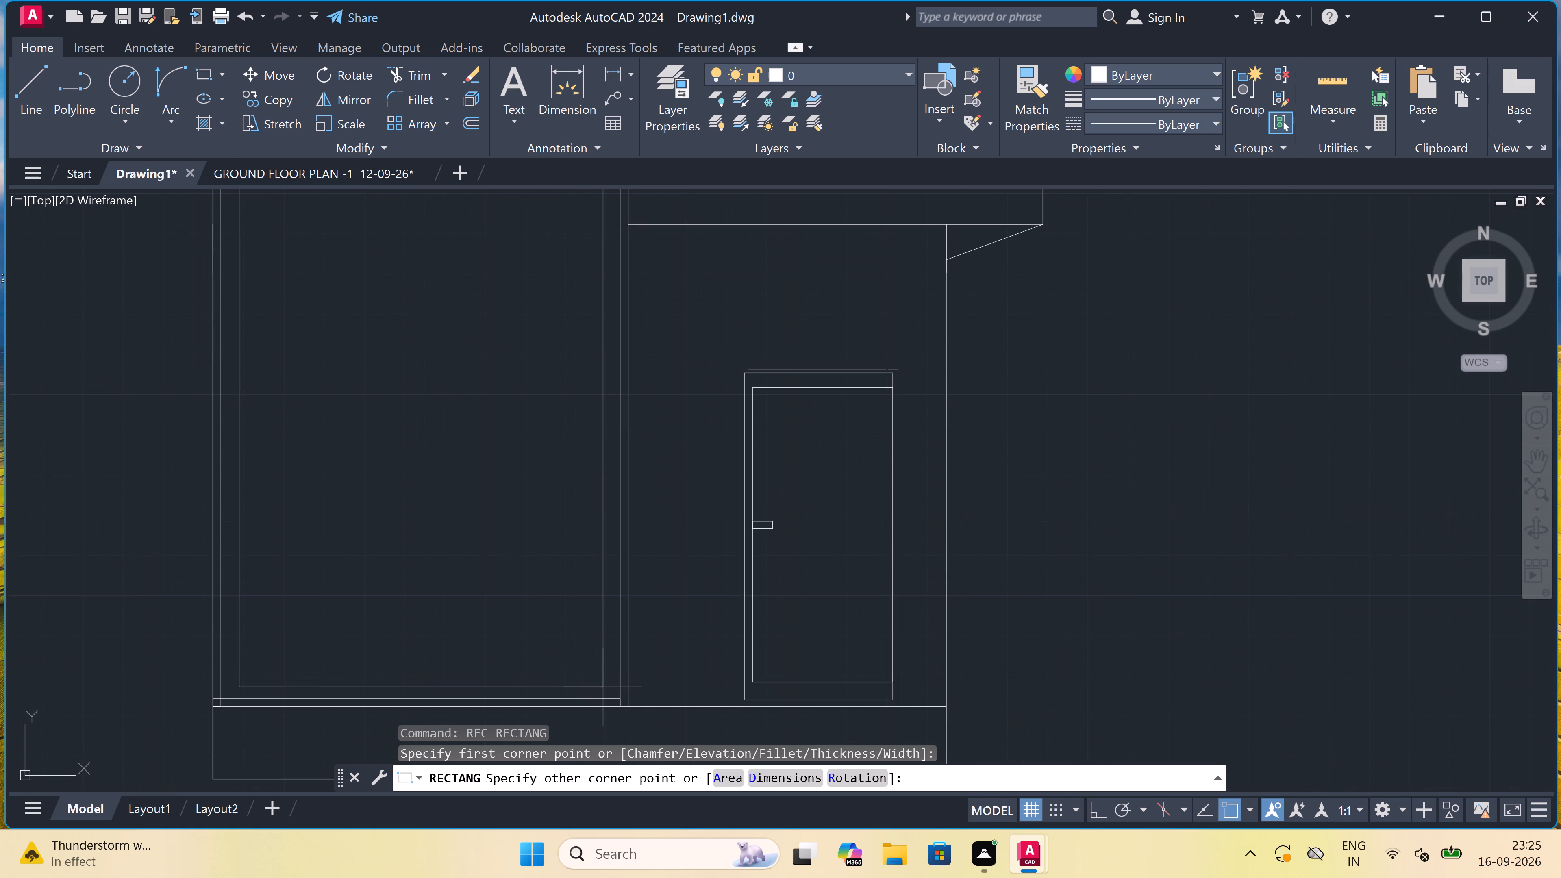
scroll(597, 680, up, 2)
click(600, 685)
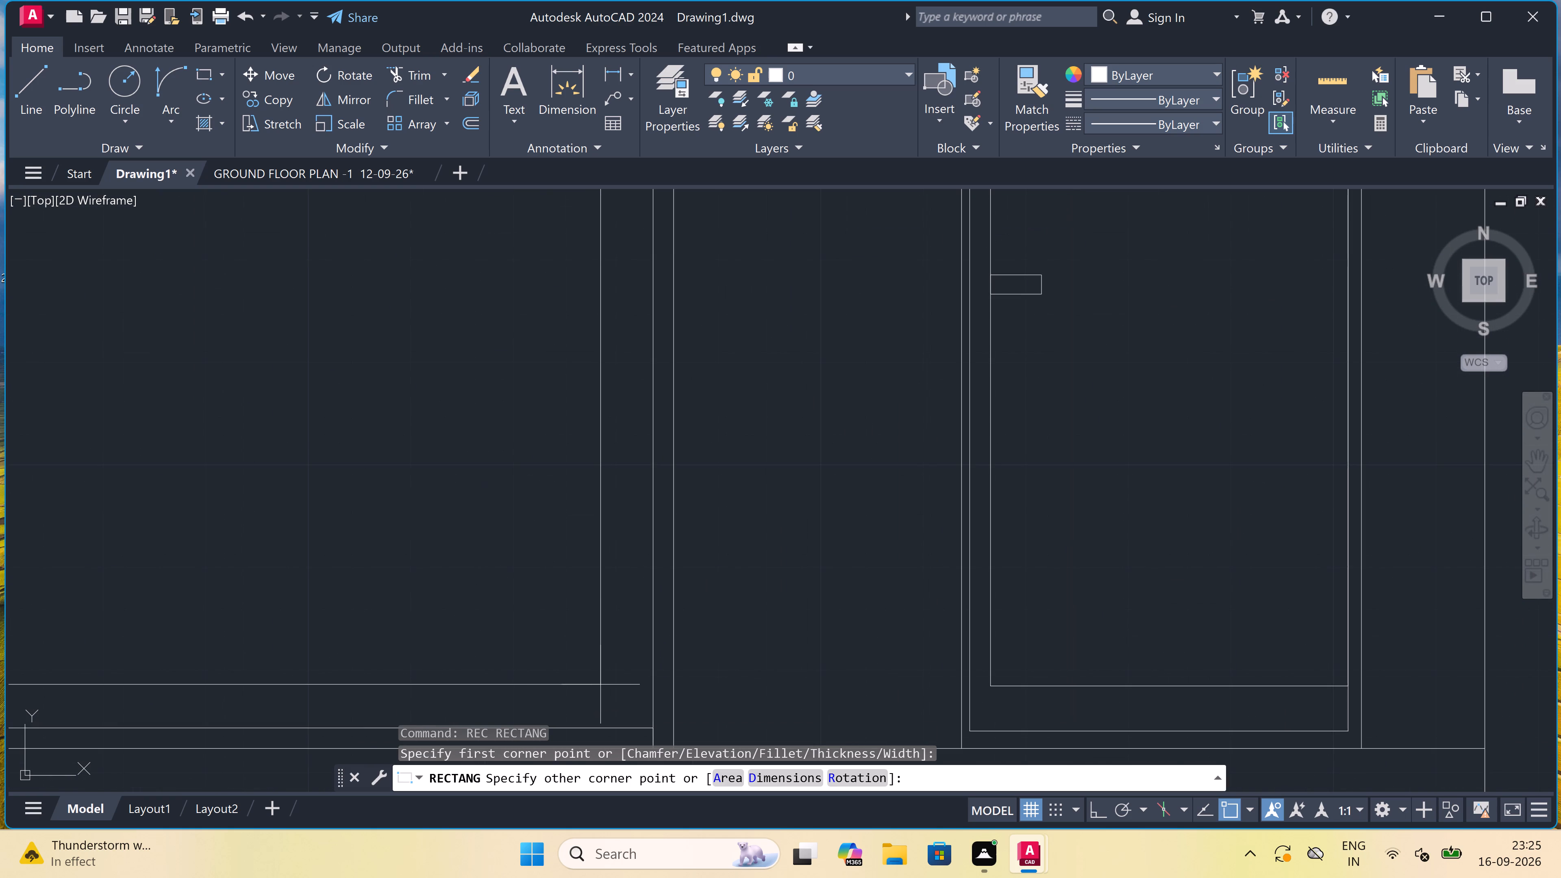
Draw a line 2" down from the upper parapet block's outer top corner and horizontally across to the tall wall's edge.
scroll(572, 548, down, 6)
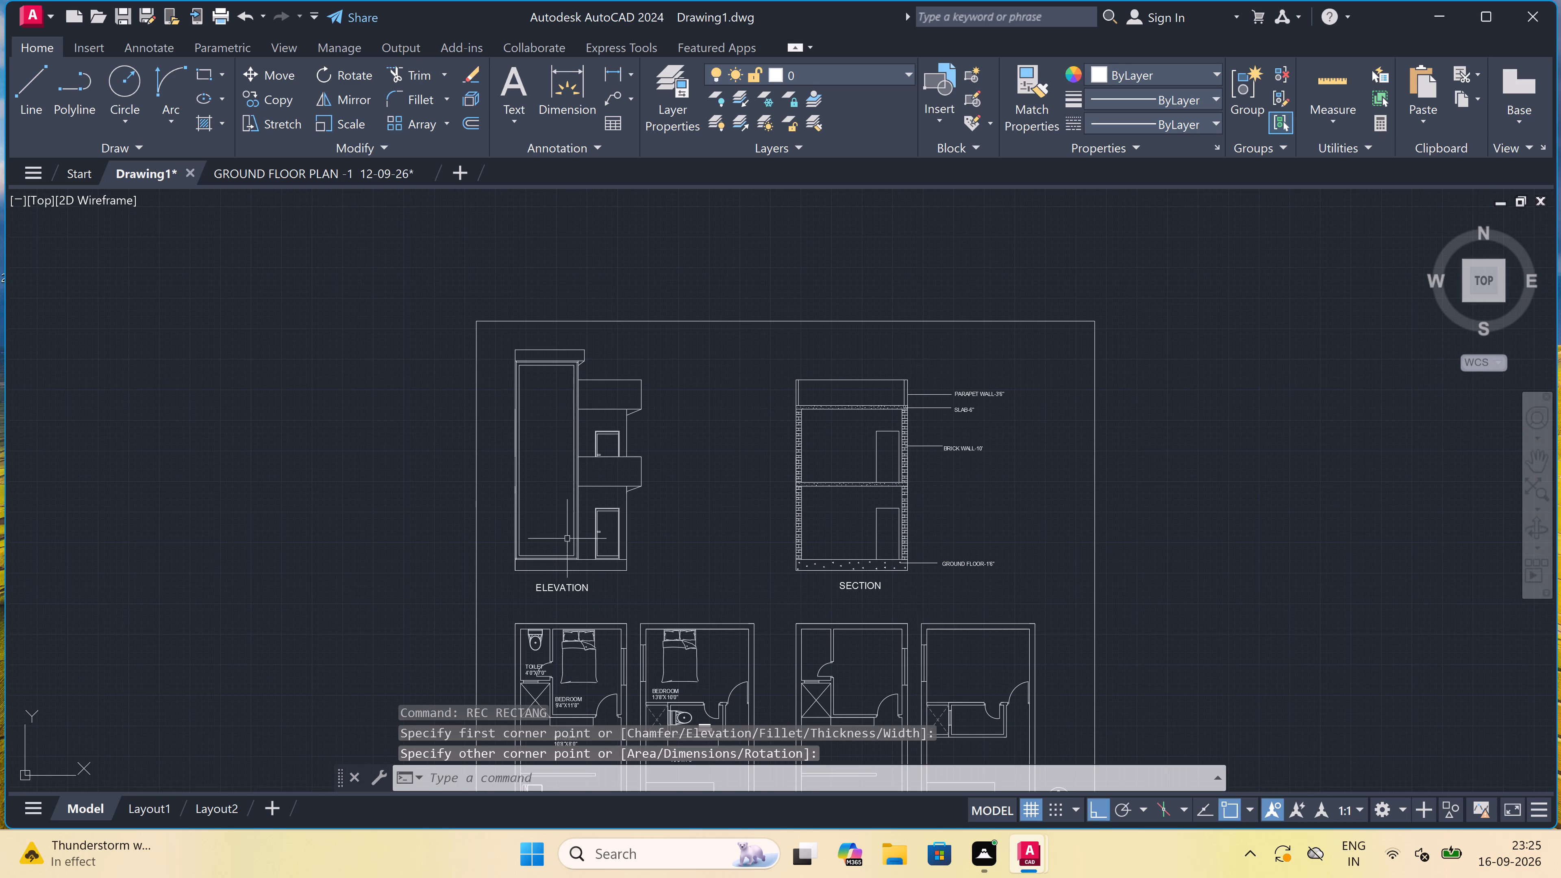
scroll(559, 504, up, 2)
scroll(559, 503, down, 2)
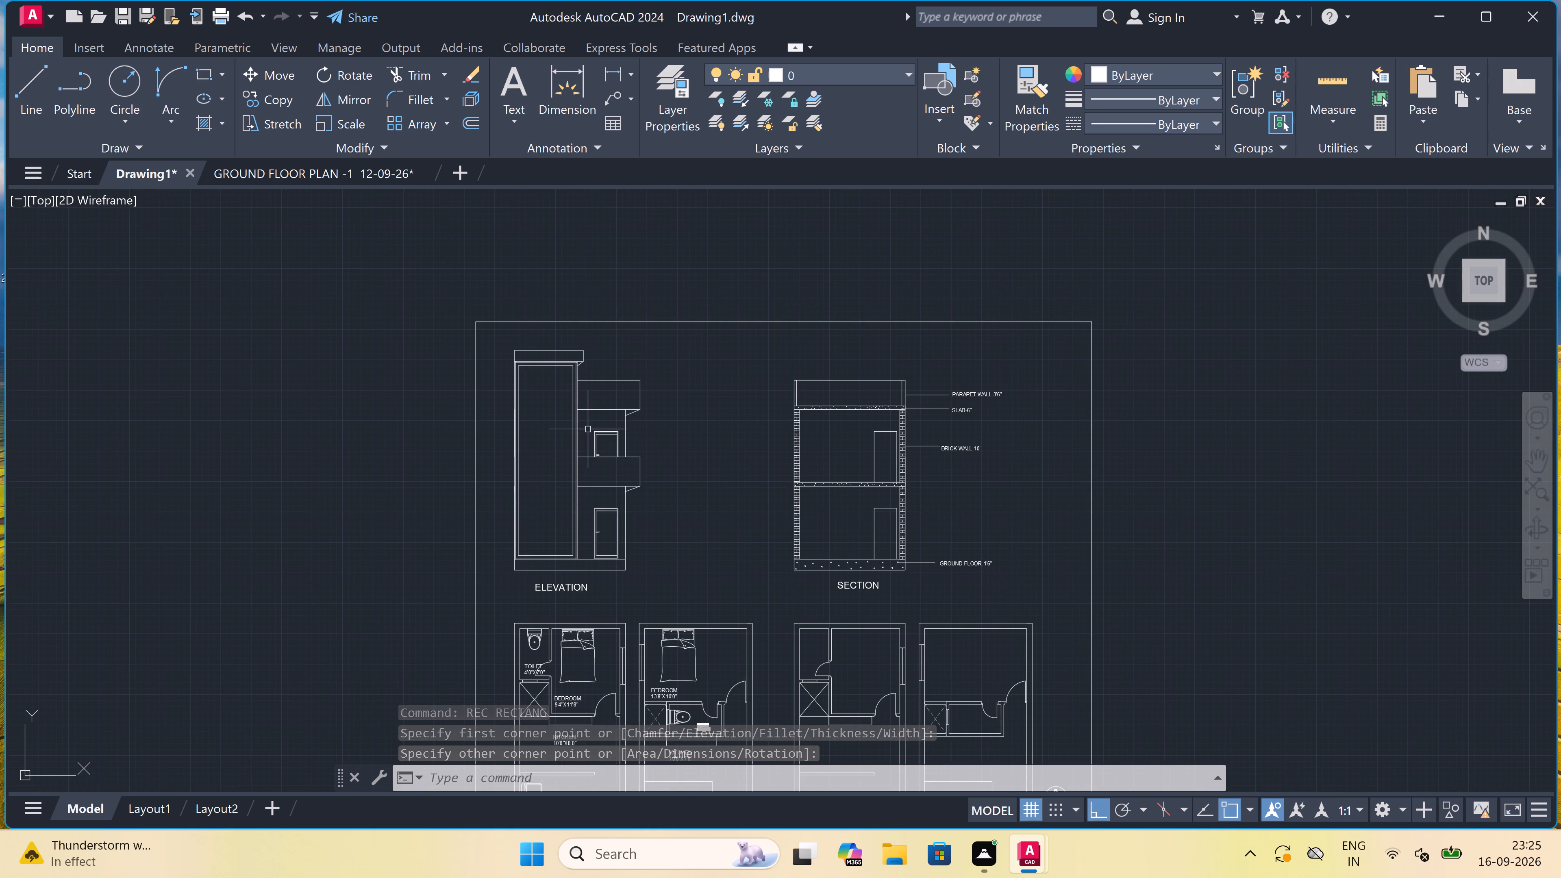
scroll(598, 385, up, 3)
scroll(637, 367, up, 1)
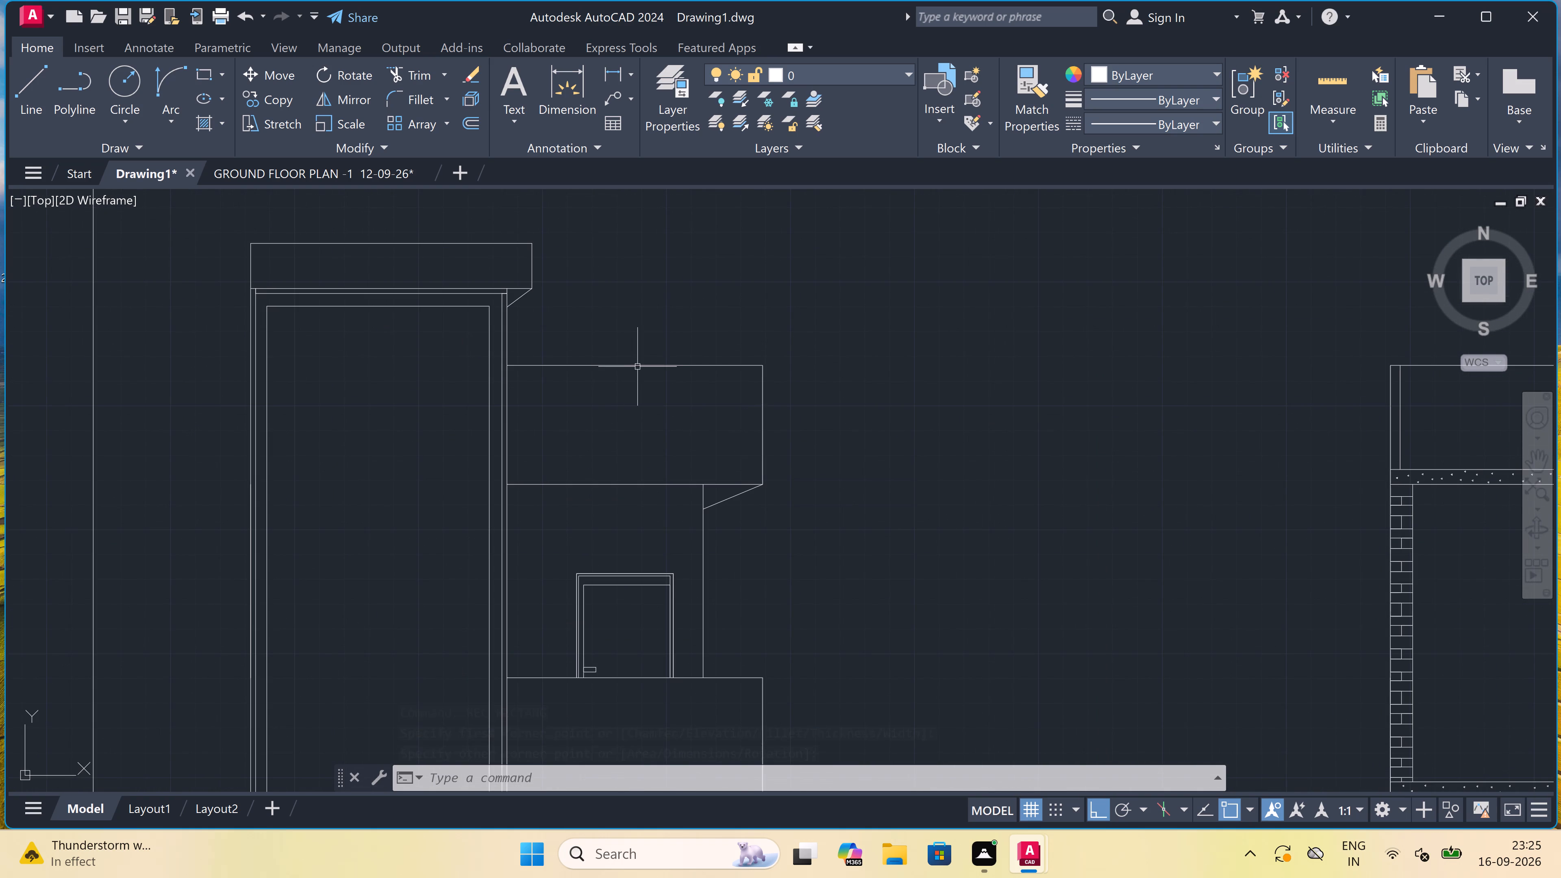
key(Escape)
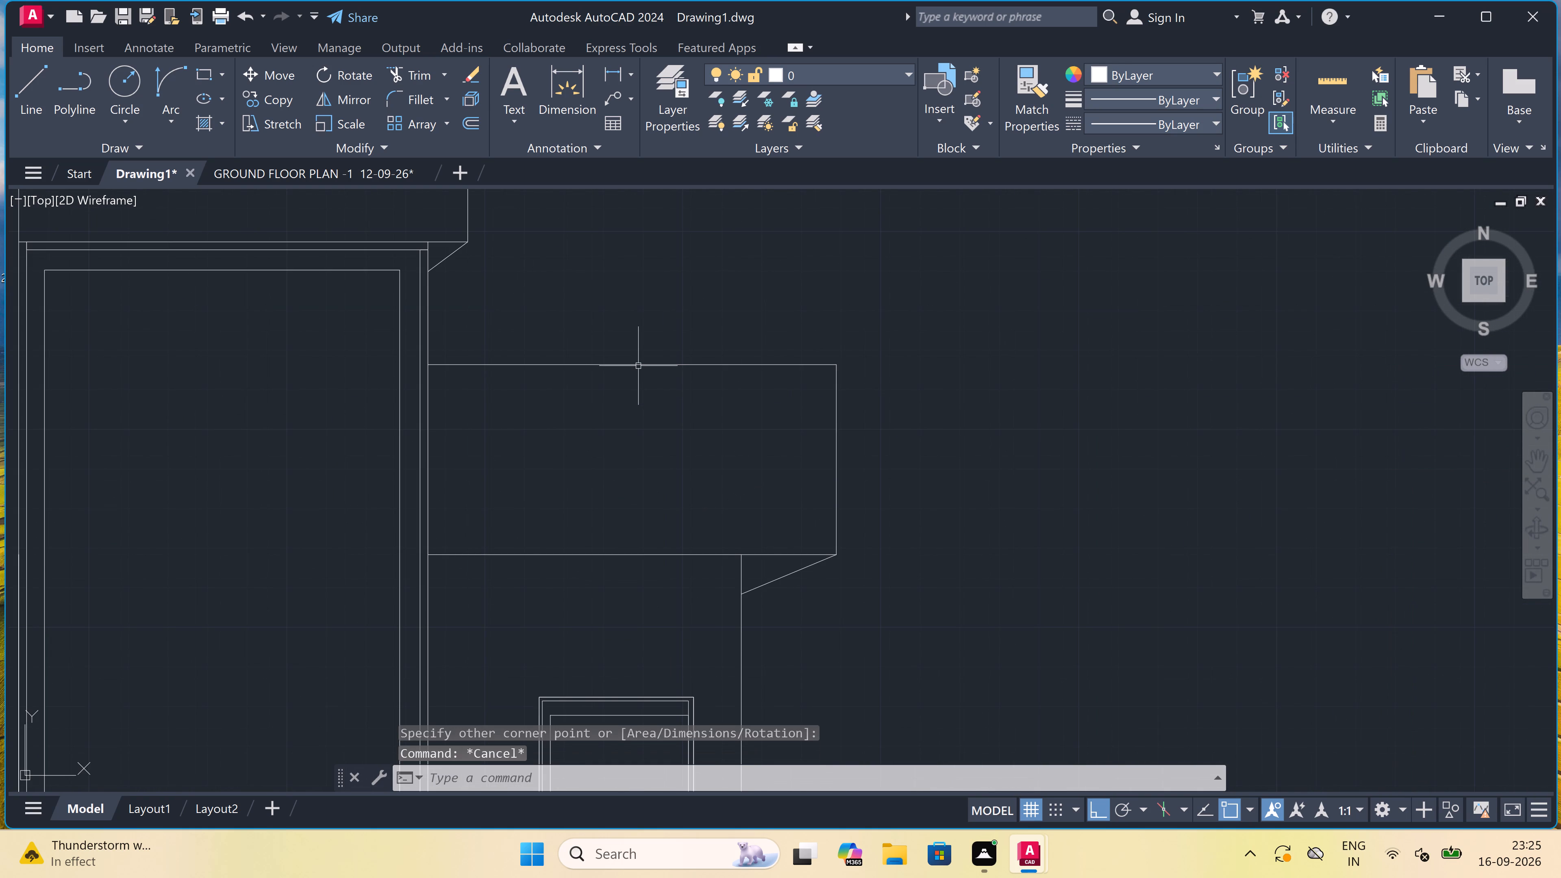
key(l)
key(space)
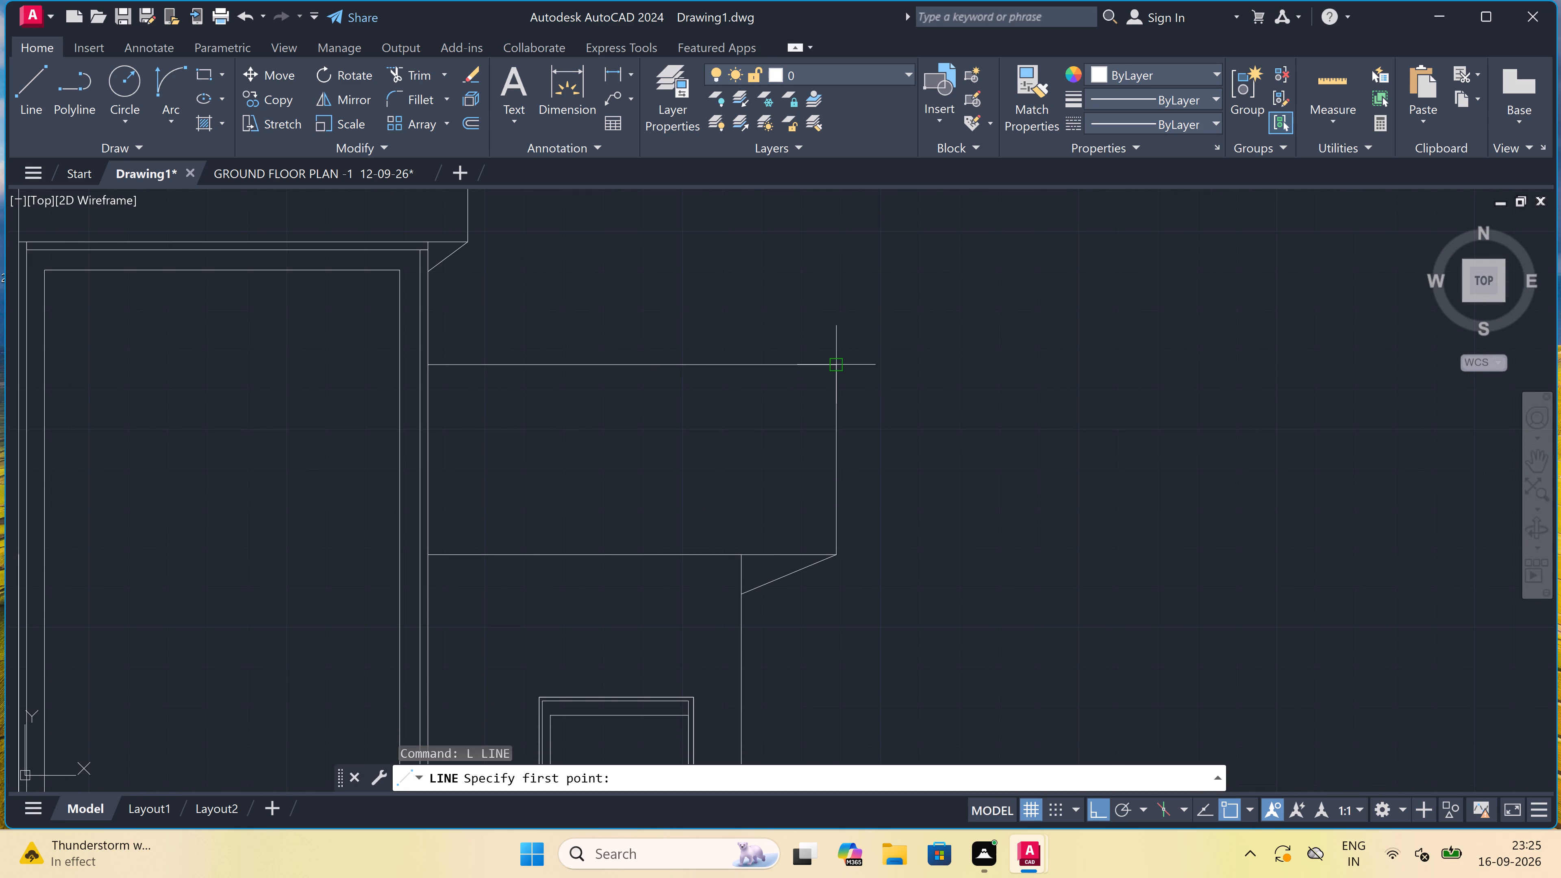
click(841, 364)
text(2")
key(space)
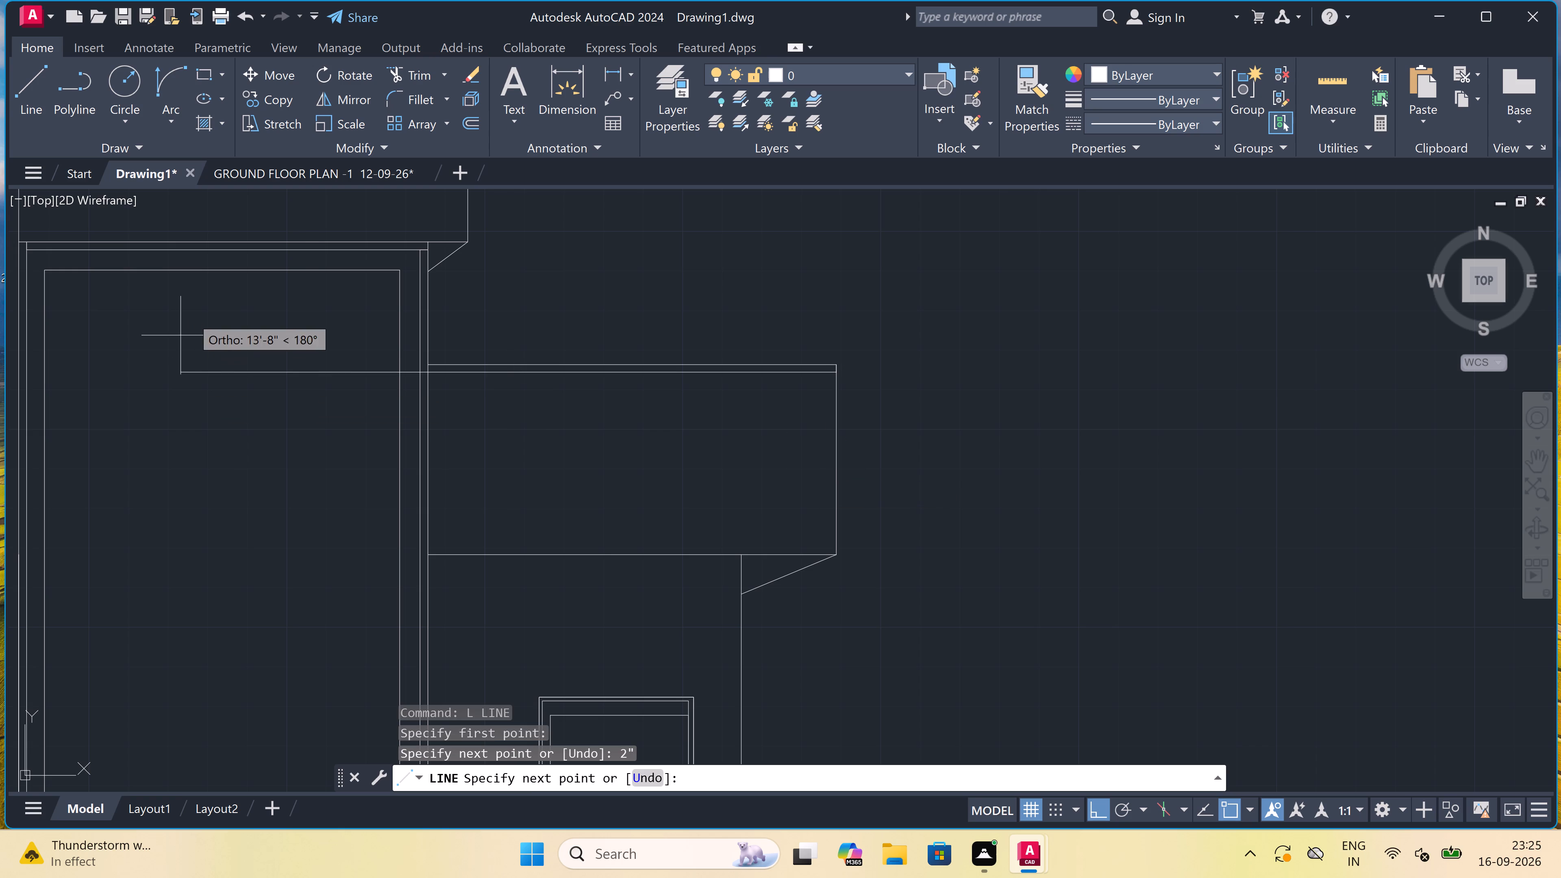
scroll(428, 376, up, 3)
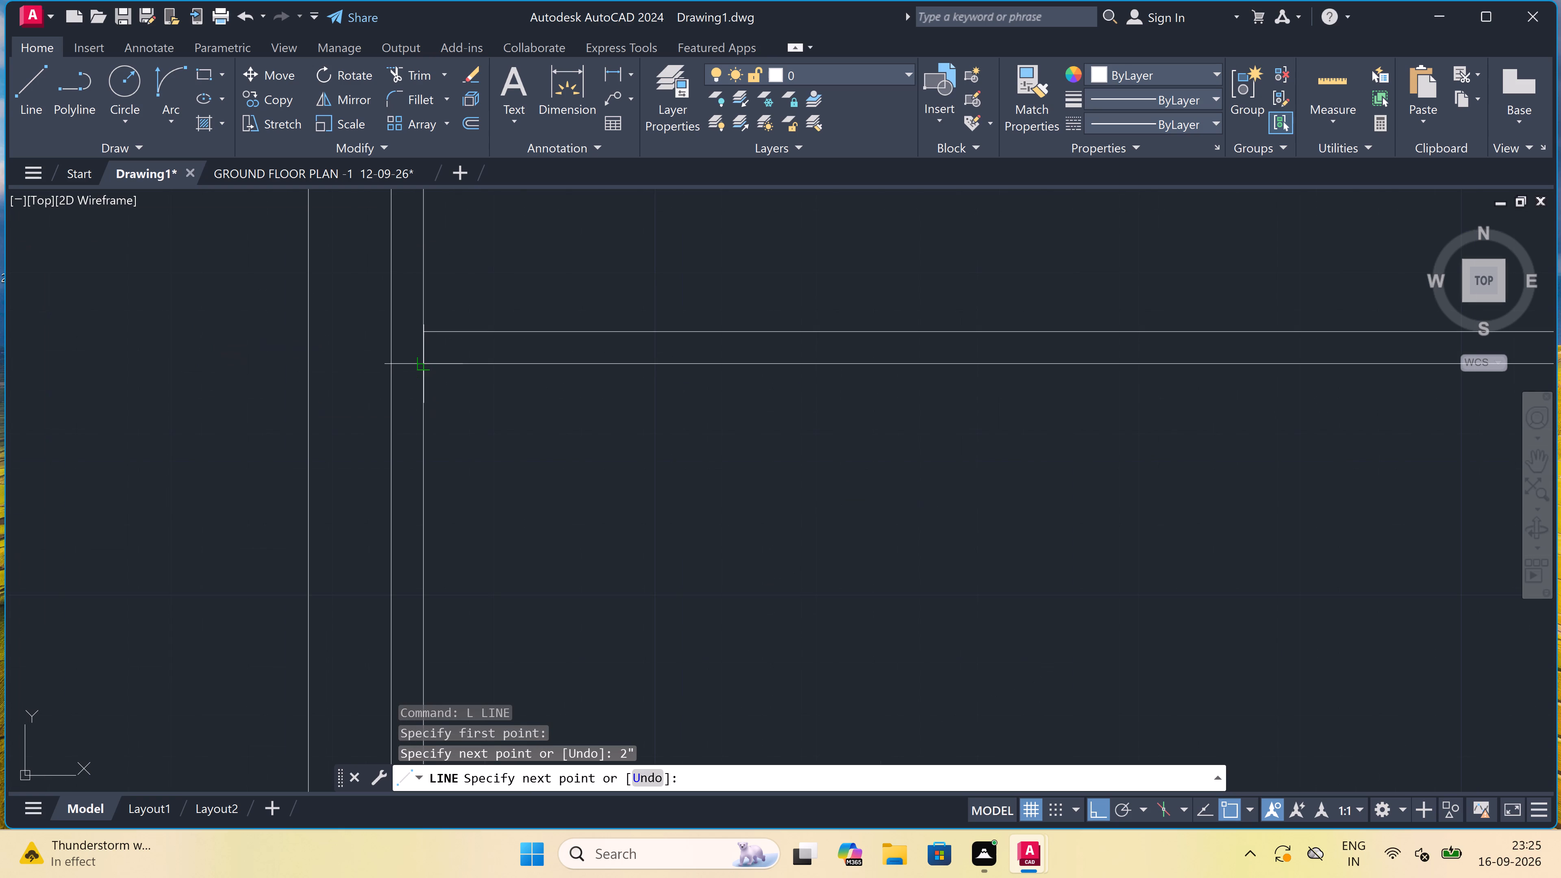
click(414, 361)
key(Escape)
Draw a line from the parapet's 2" band down to about mid-height, near its outer end, and horizontally back to the tall wall.
scroll(456, 343, down, 3)
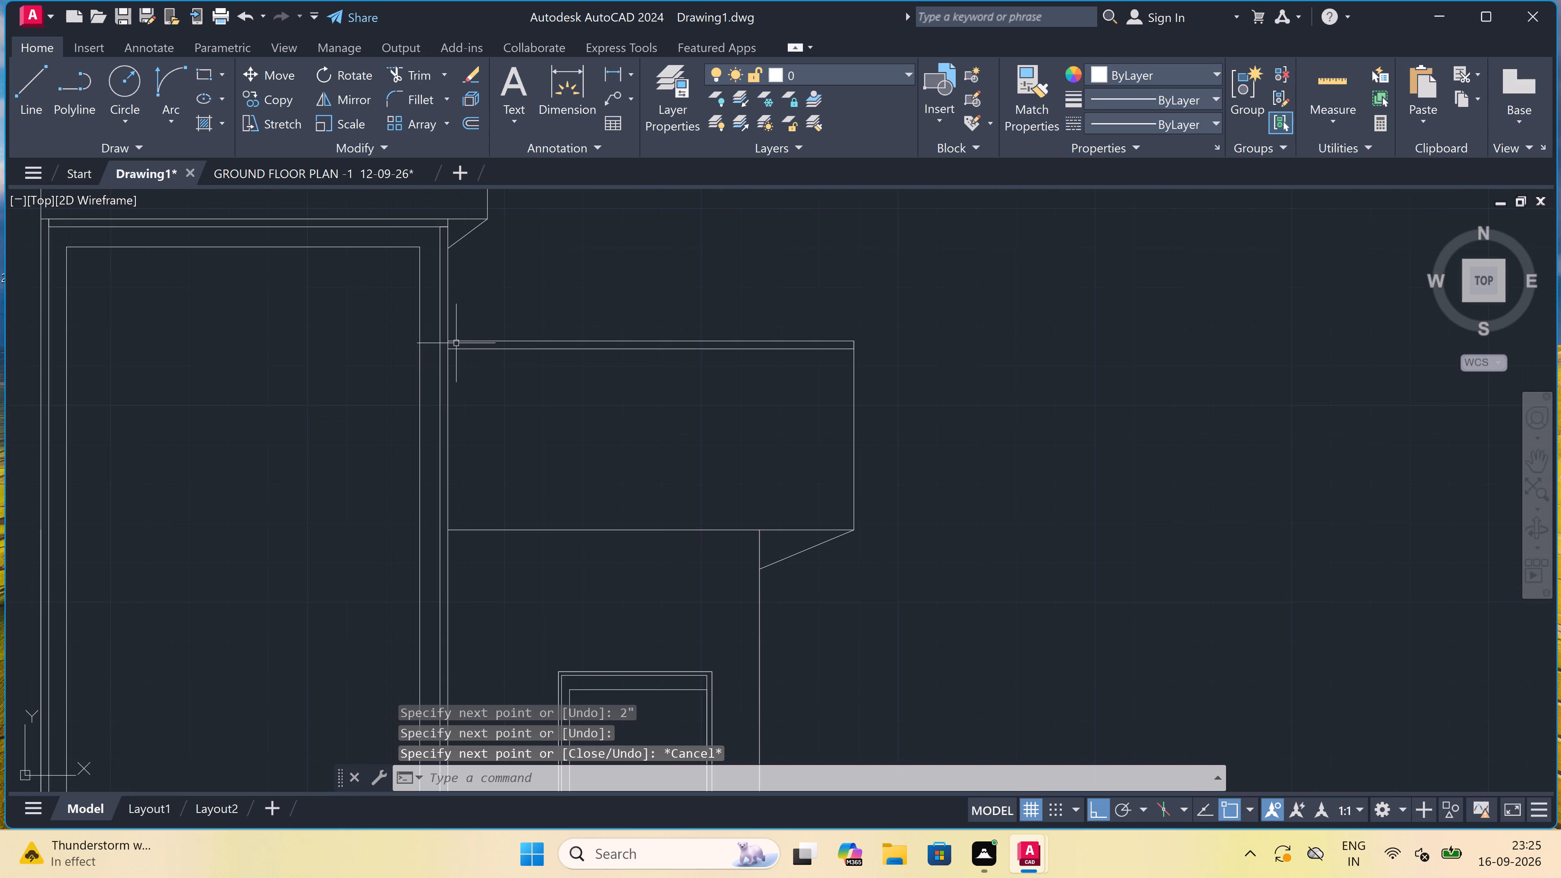
key(space)
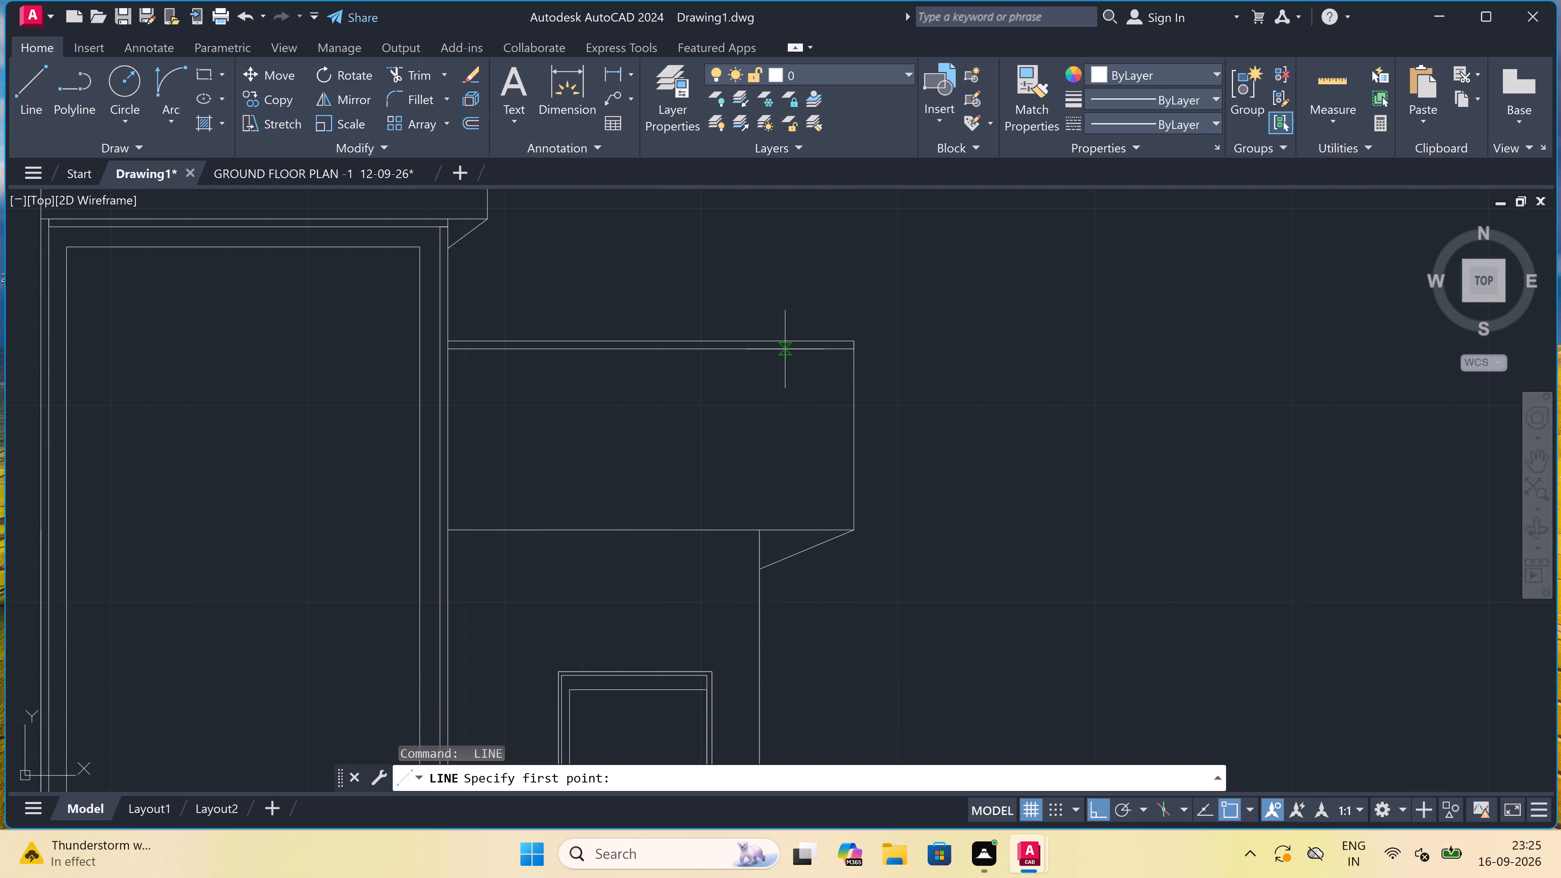
drag(776, 352, 776, 356)
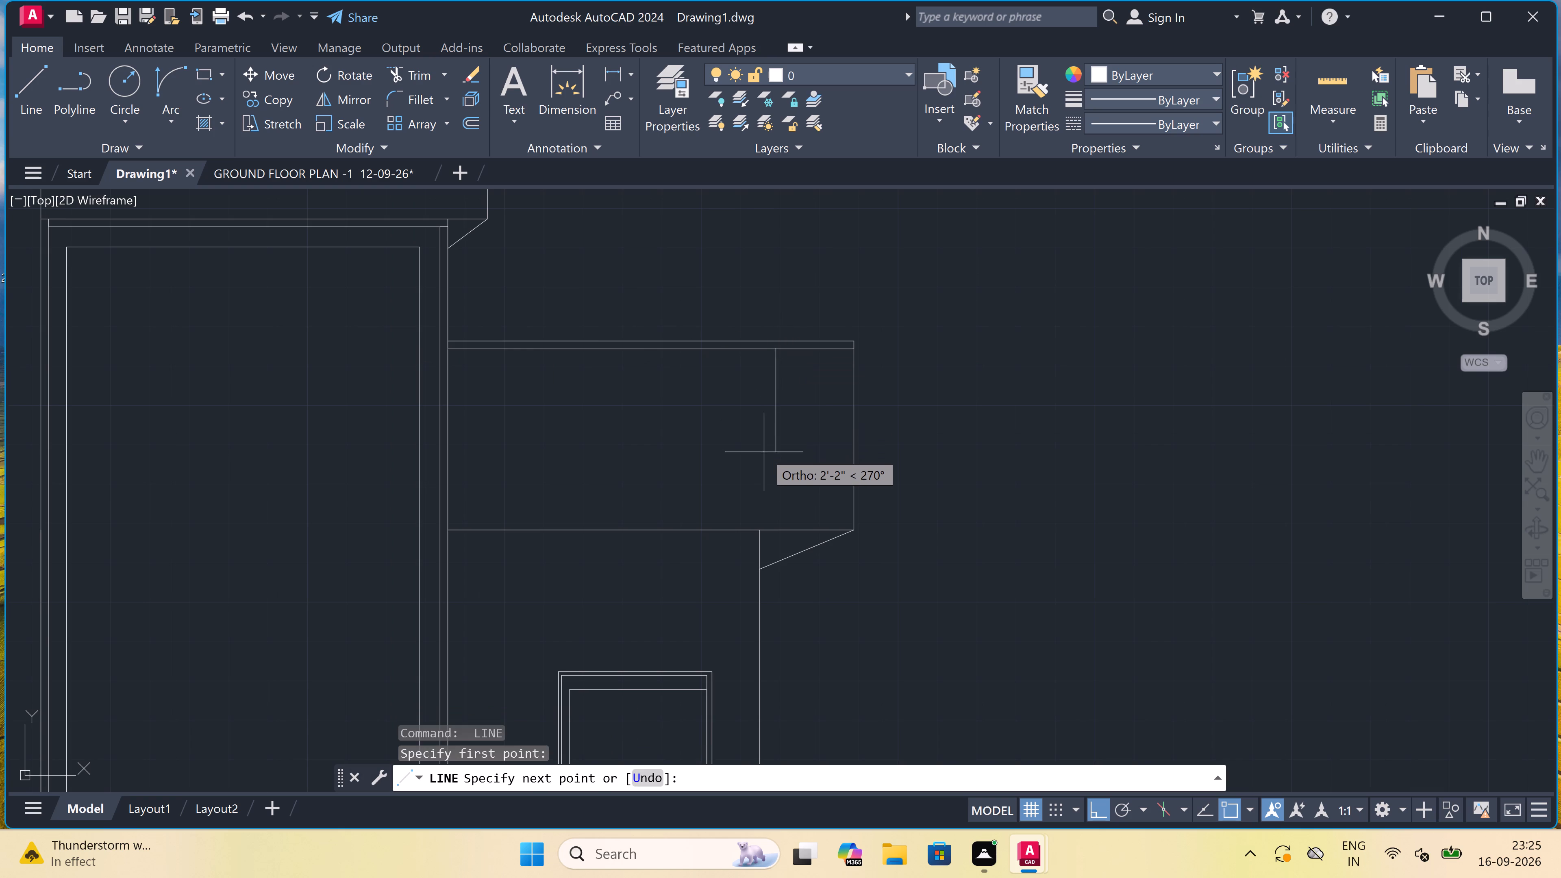
click(771, 432)
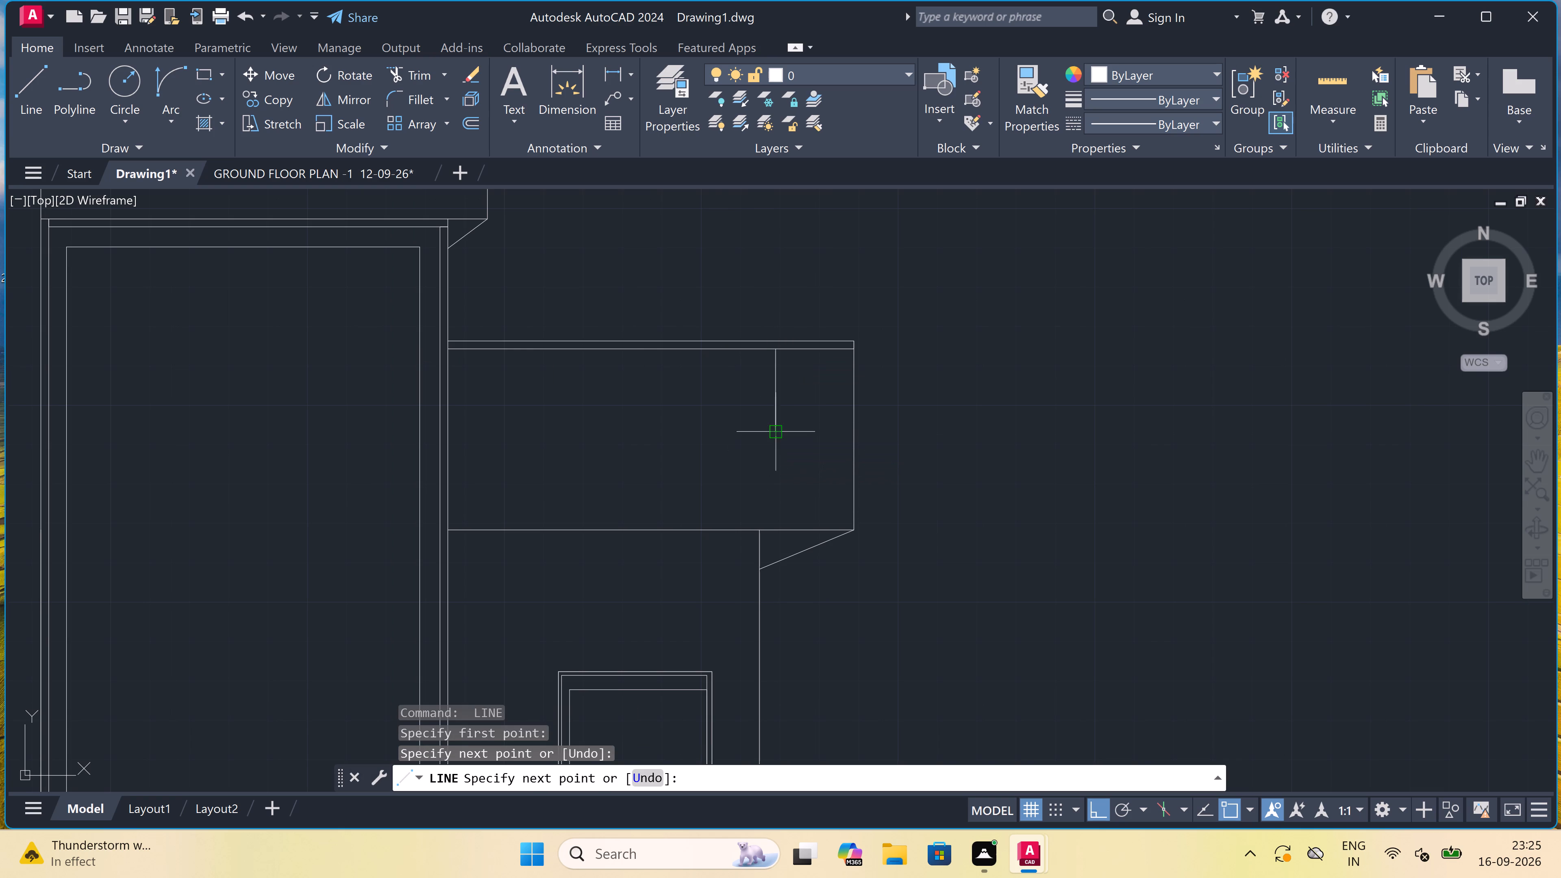
scroll(316, 453, up, 2)
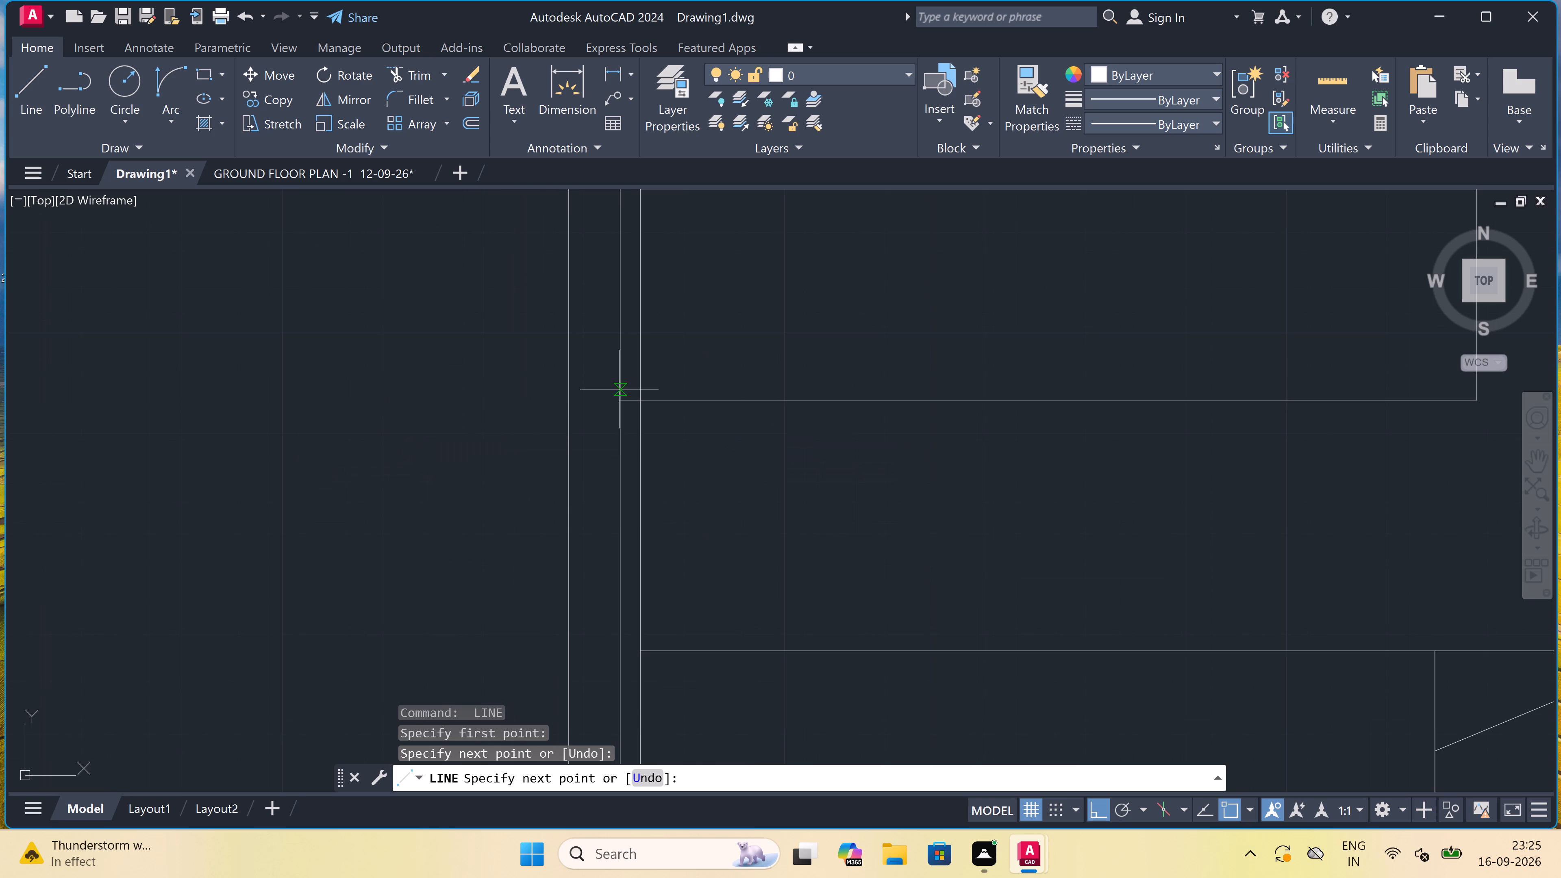
click(643, 406)
key(Escape)
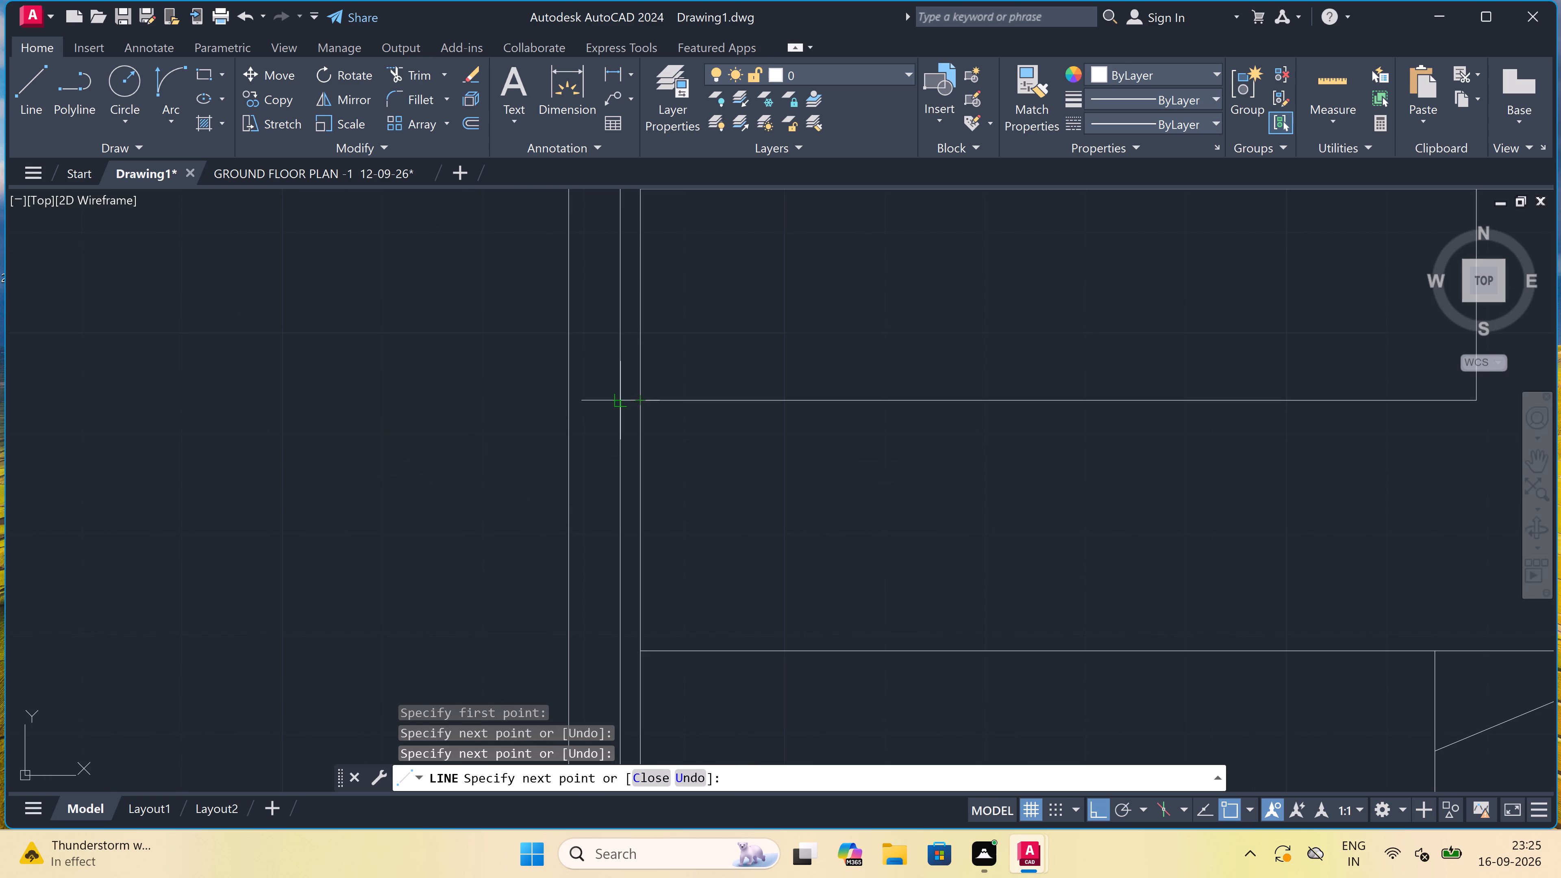
Draw a 1" wide vertical bar inside the parapet panel, running between the 2" band and the panel's bottom line.
scroll(614, 380, down, 6)
scroll(641, 354, up, 3)
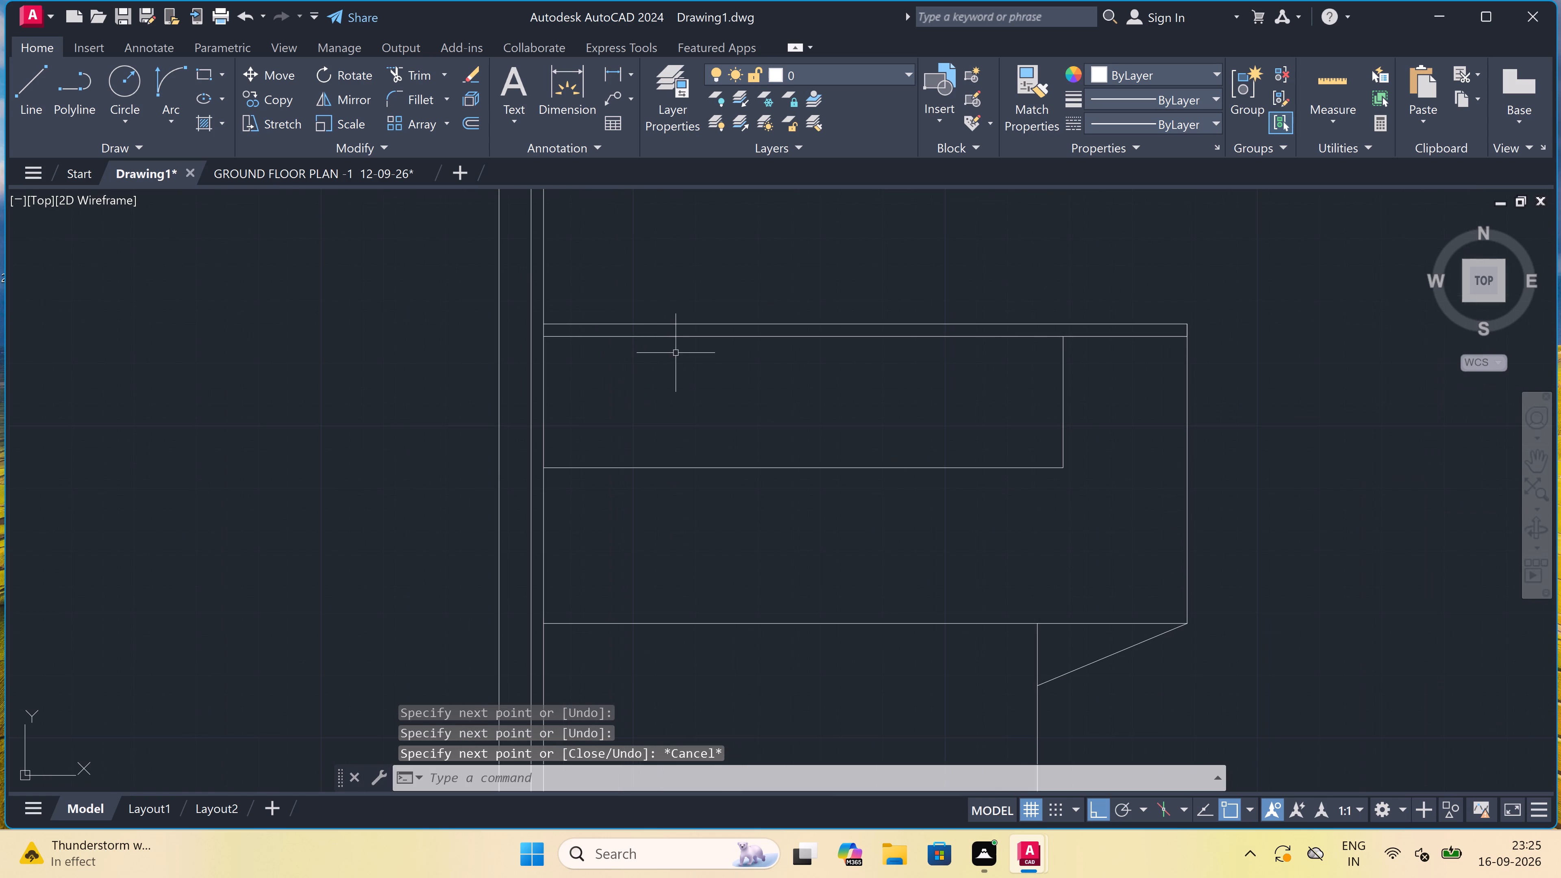
click(731, 364)
key(l)
key(space)
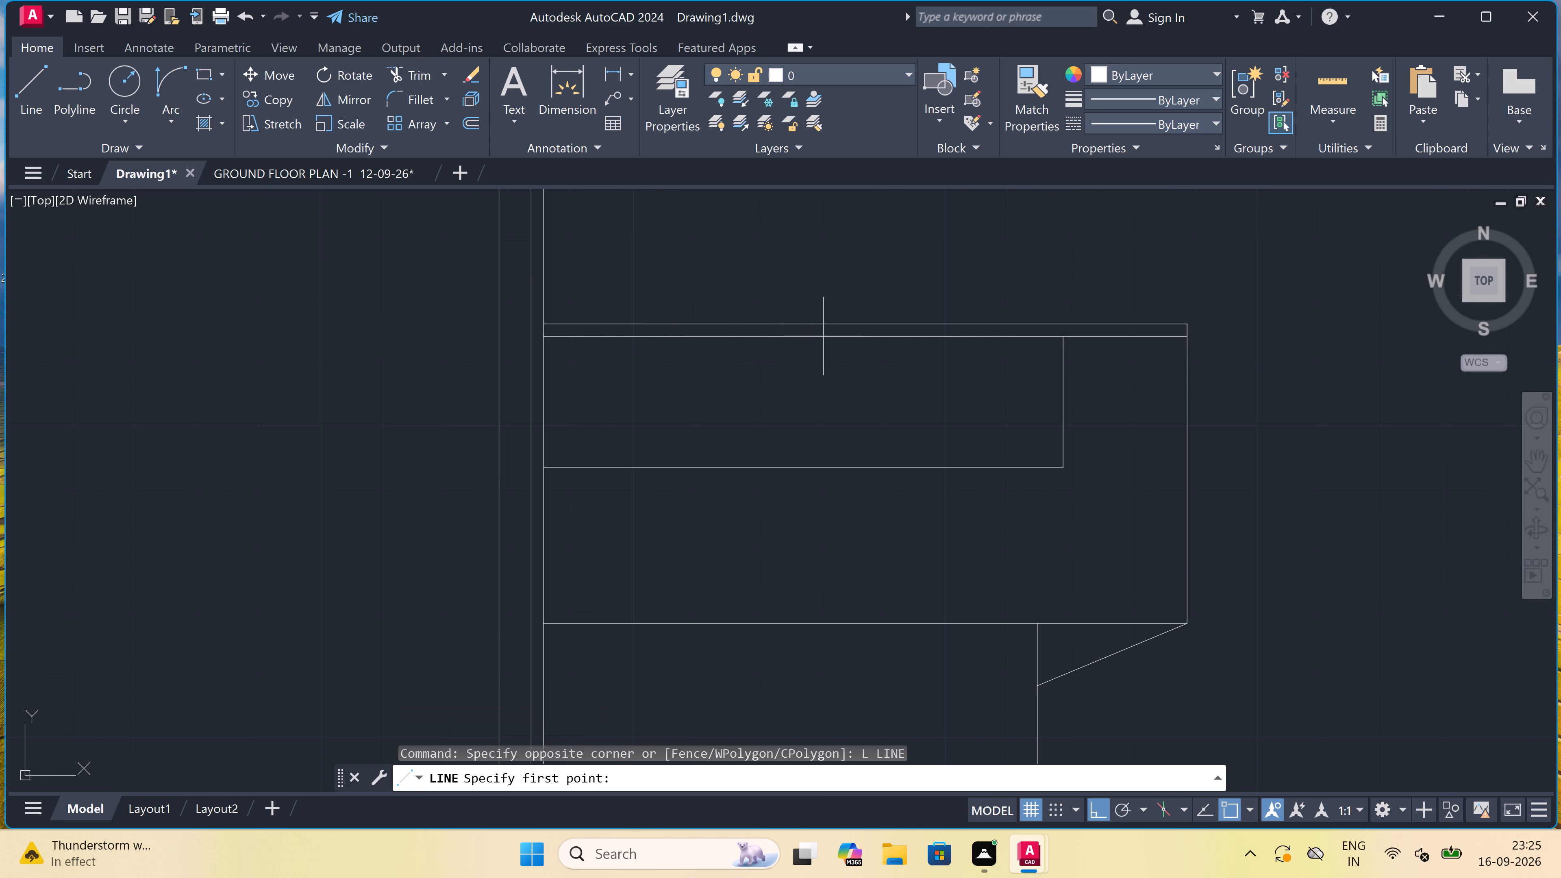
click(944, 336)
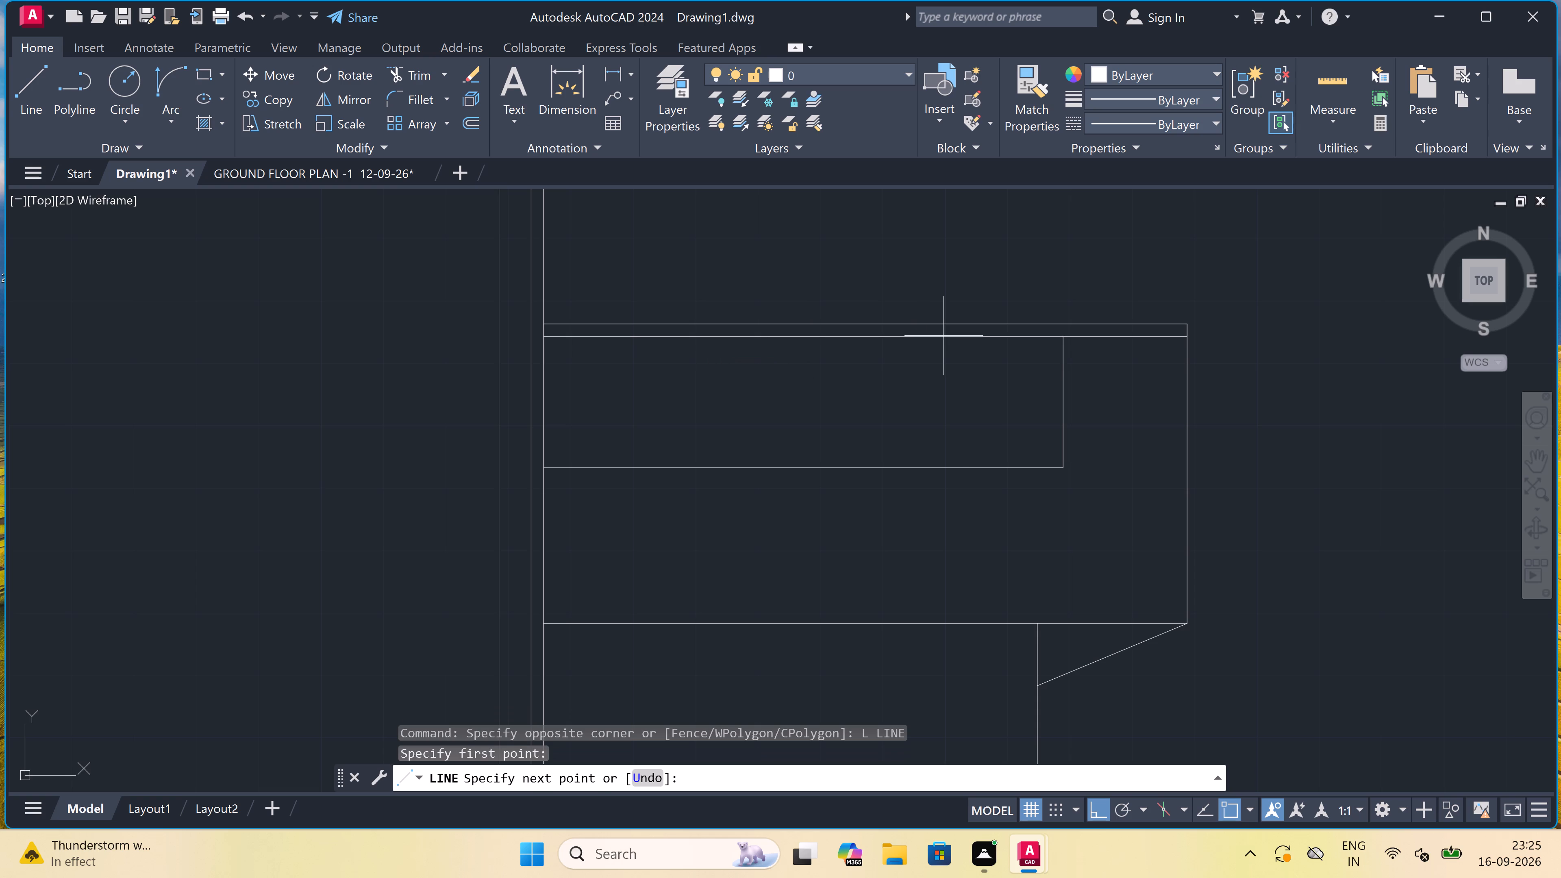
click(948, 466)
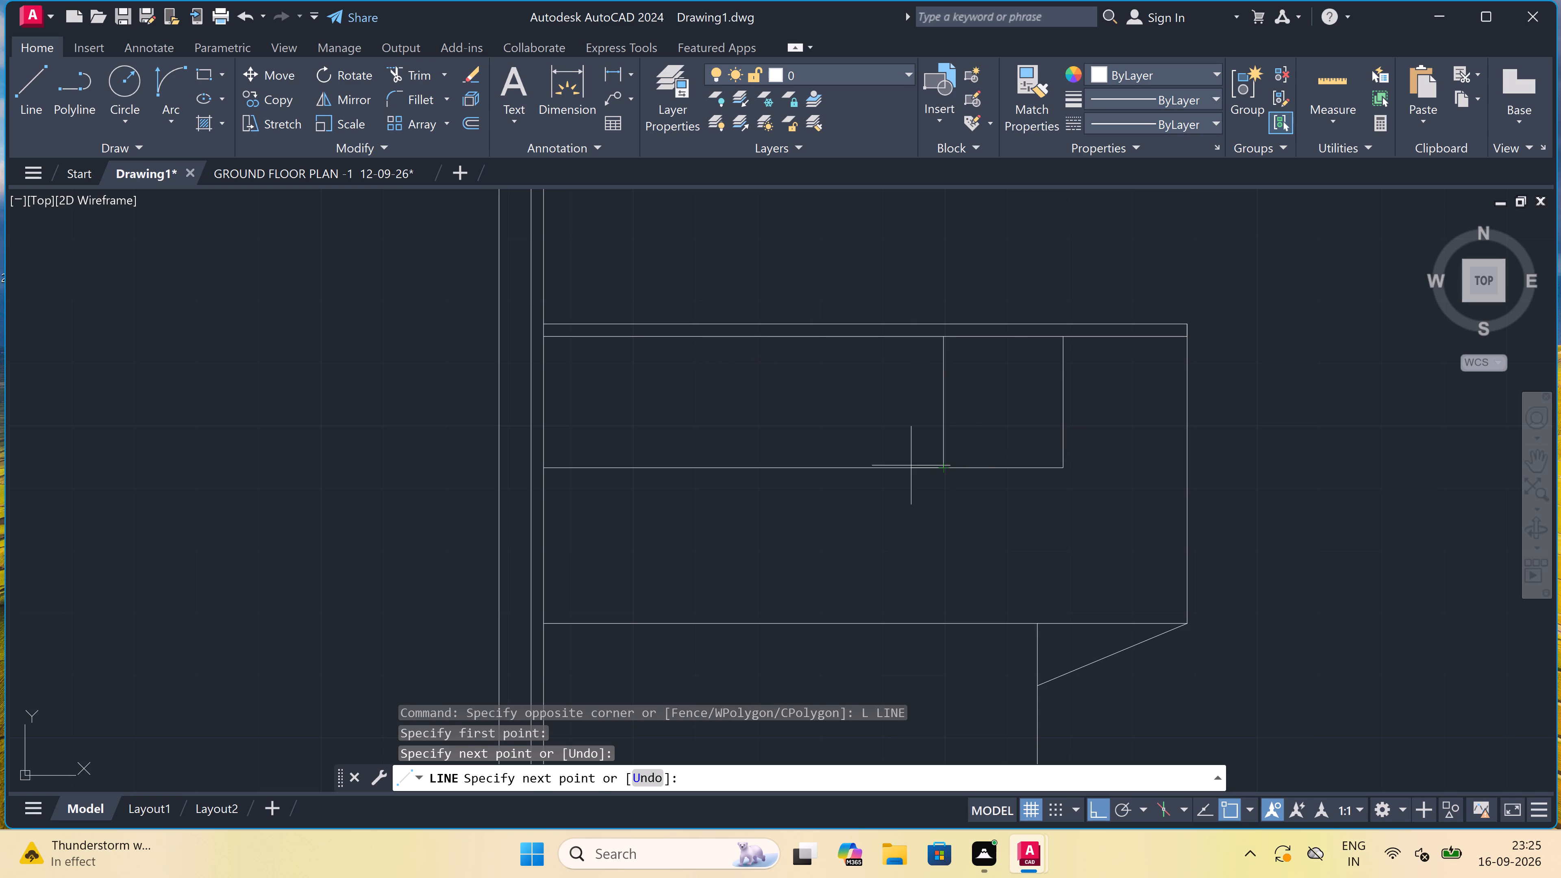
text(1")
key(space)
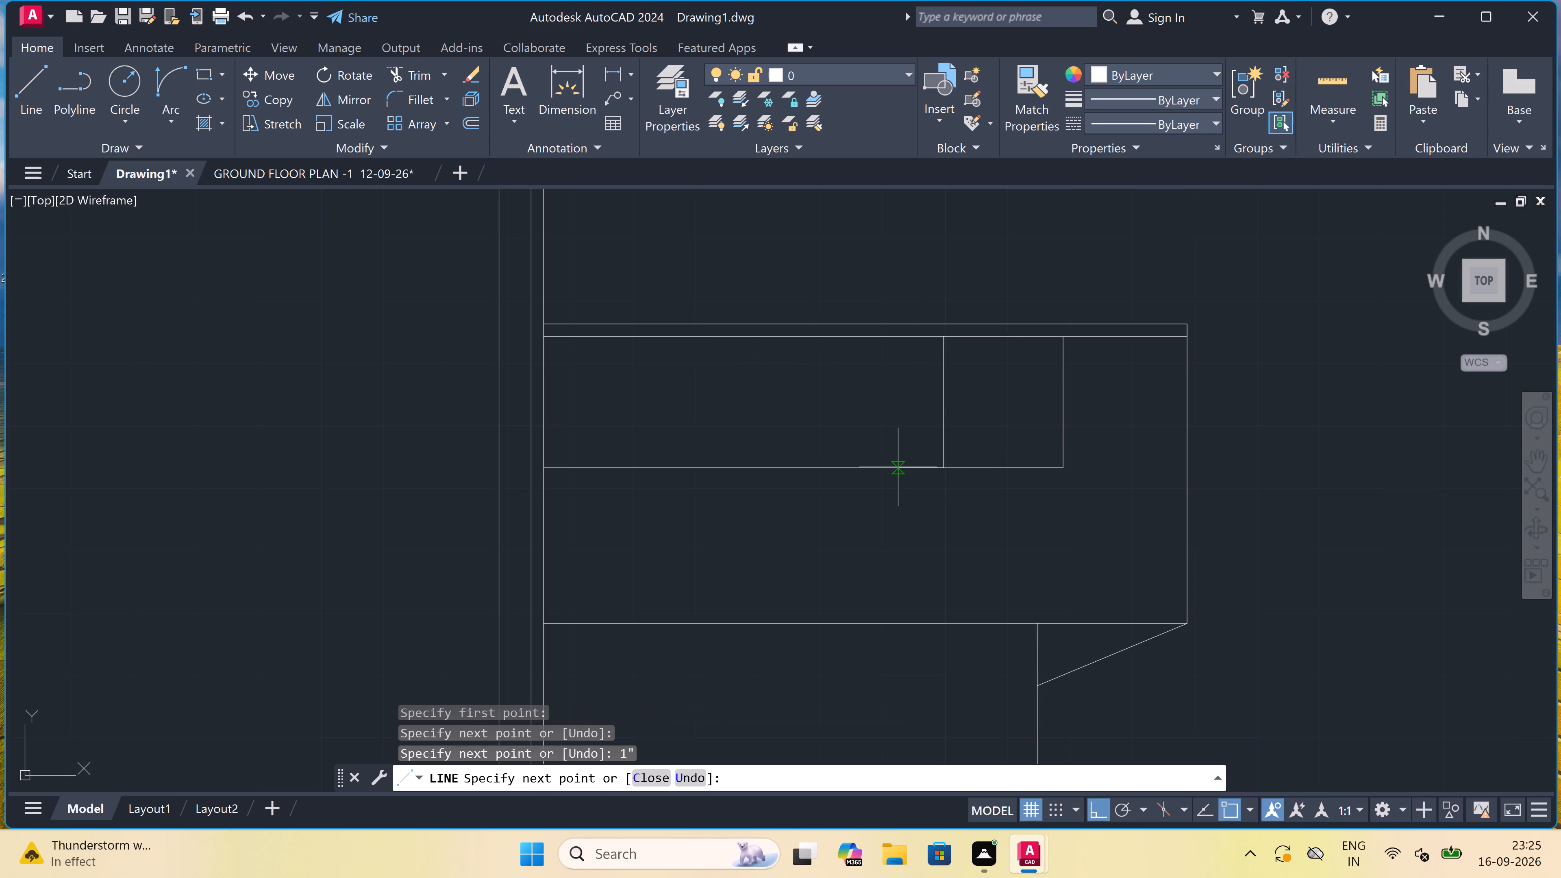
scroll(928, 327, up, 3)
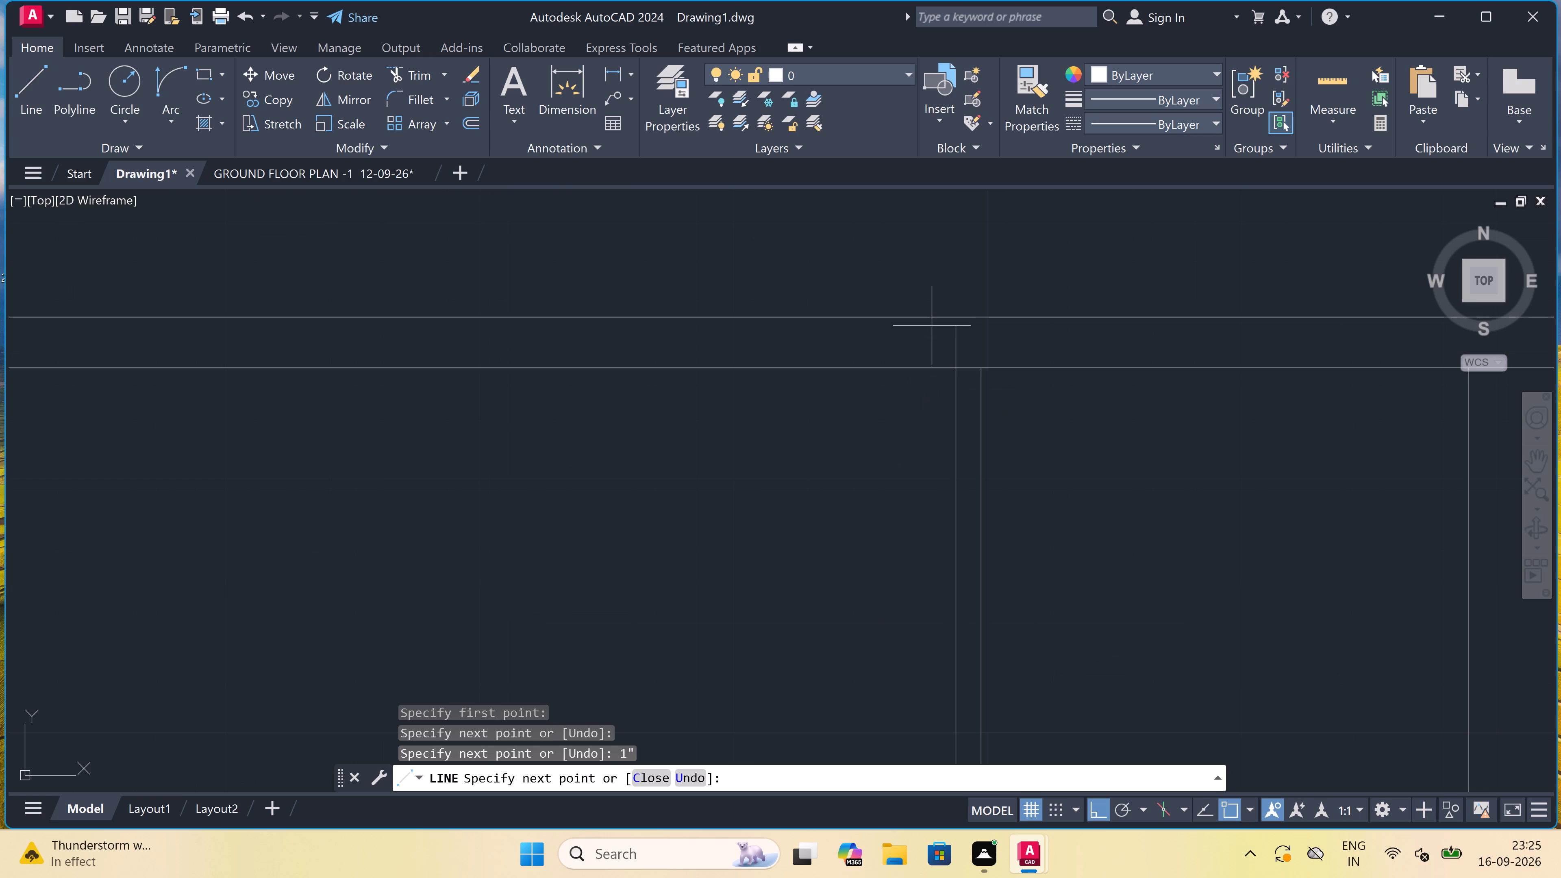
click(954, 371)
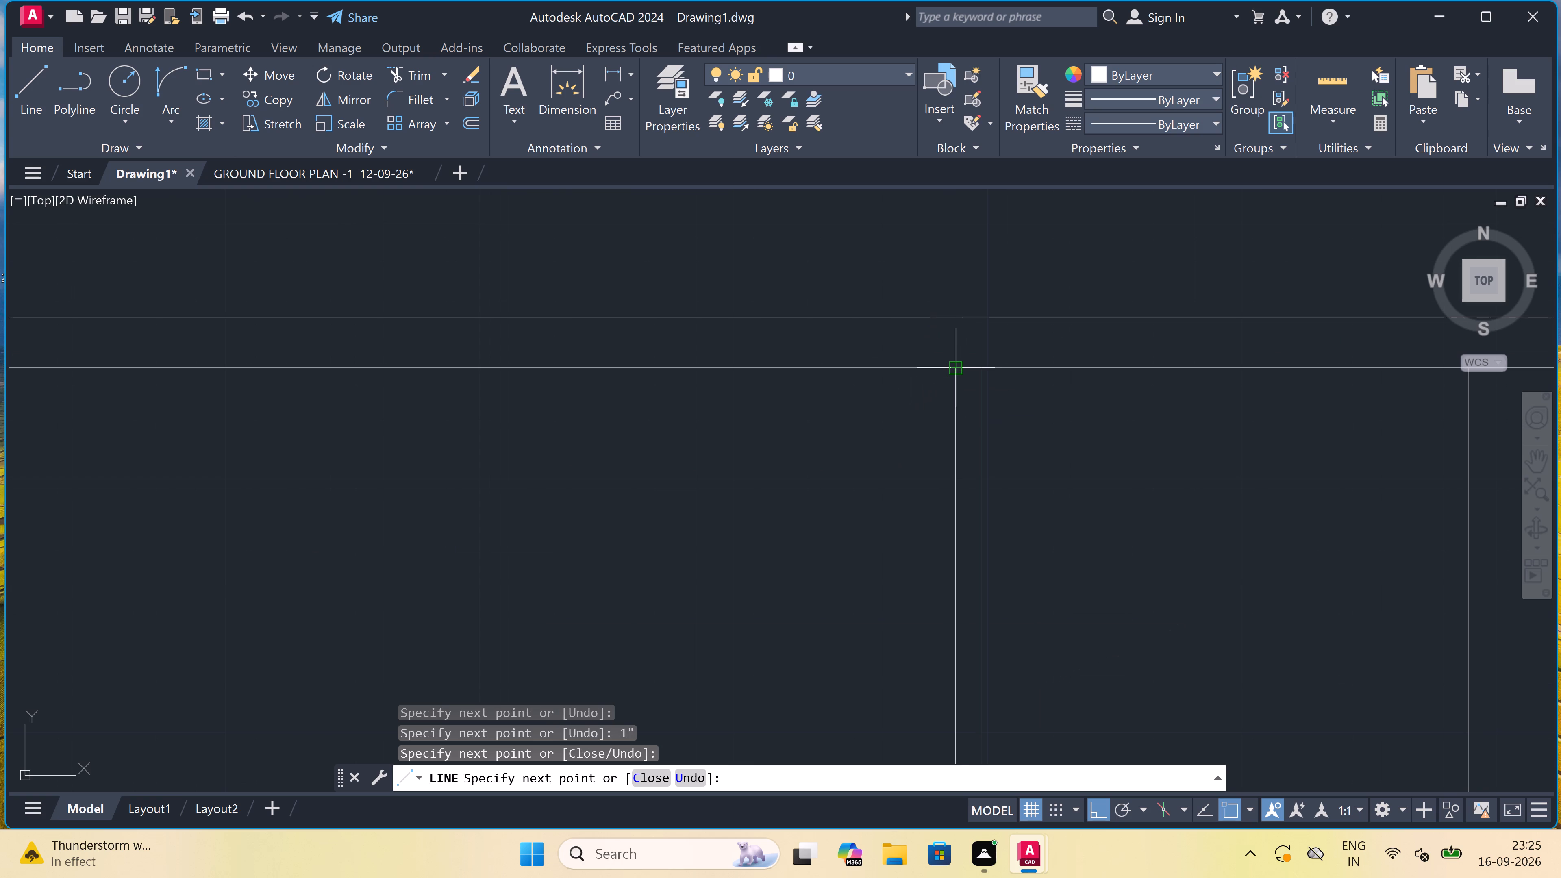
key(Escape)
Copy the 1" vertical bar to two more positions along the upper parapet panel, spaced roughly evenly toward the tall wall.
scroll(899, 352, down, 3)
drag(974, 384, 948, 401)
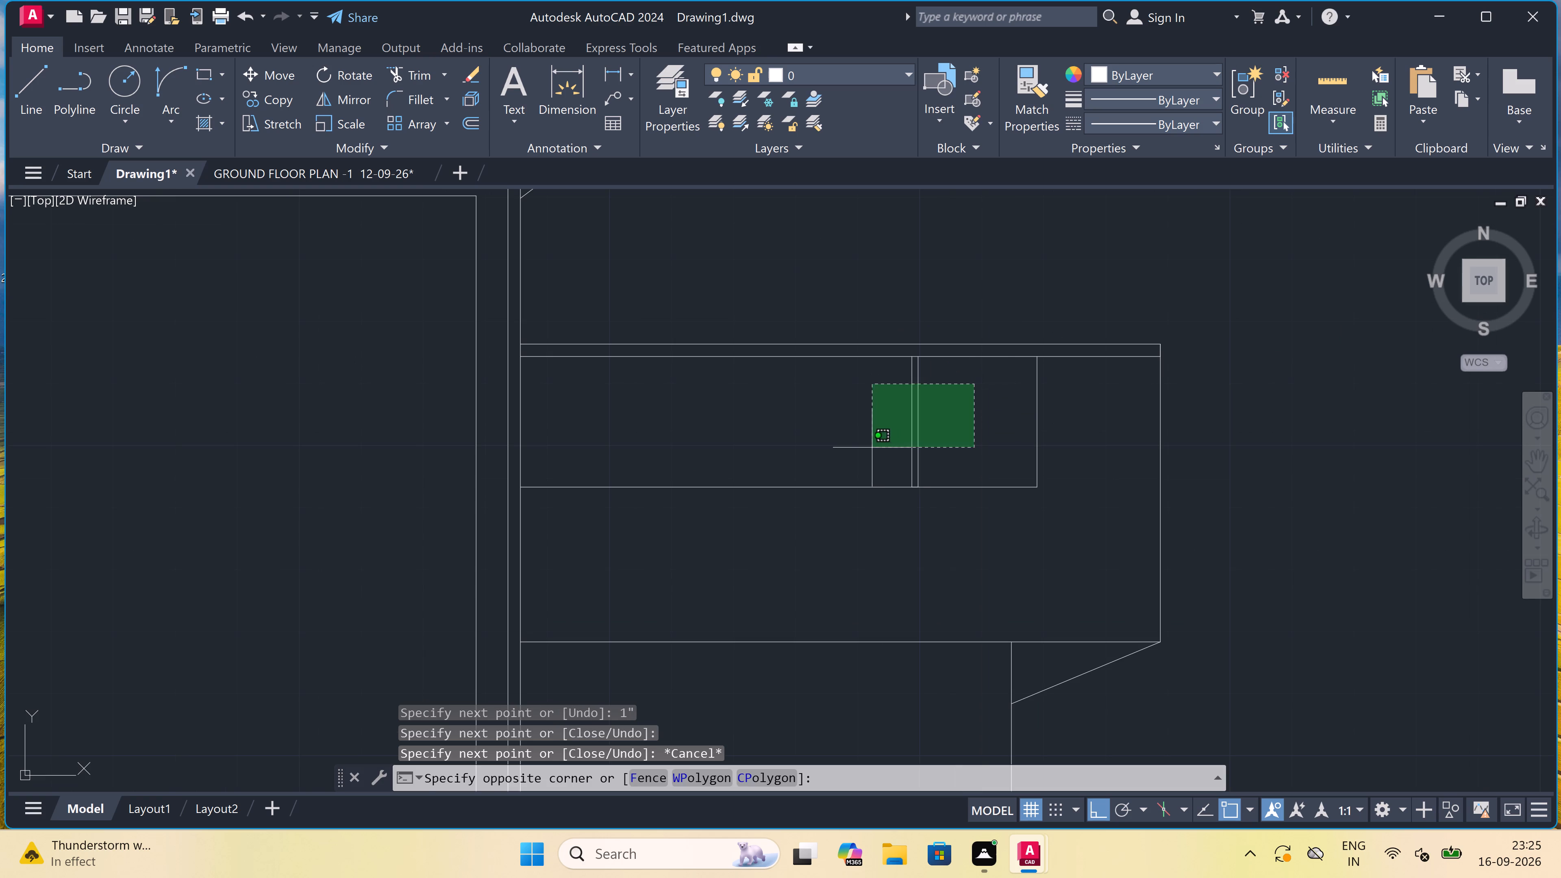
click(872, 448)
click(265, 102)
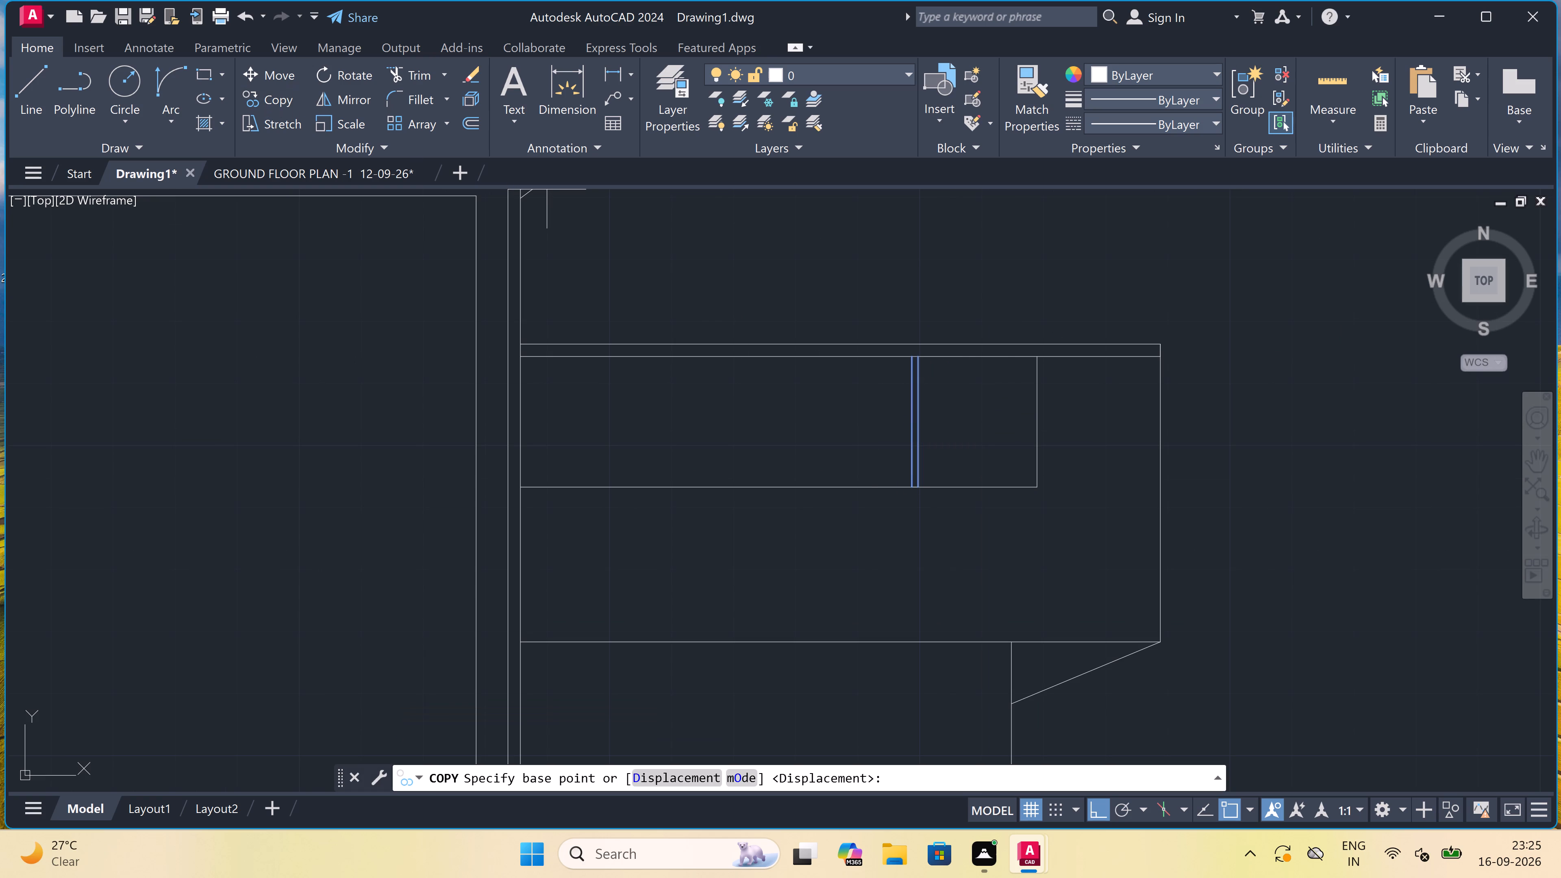
scroll(874, 313, up, 1)
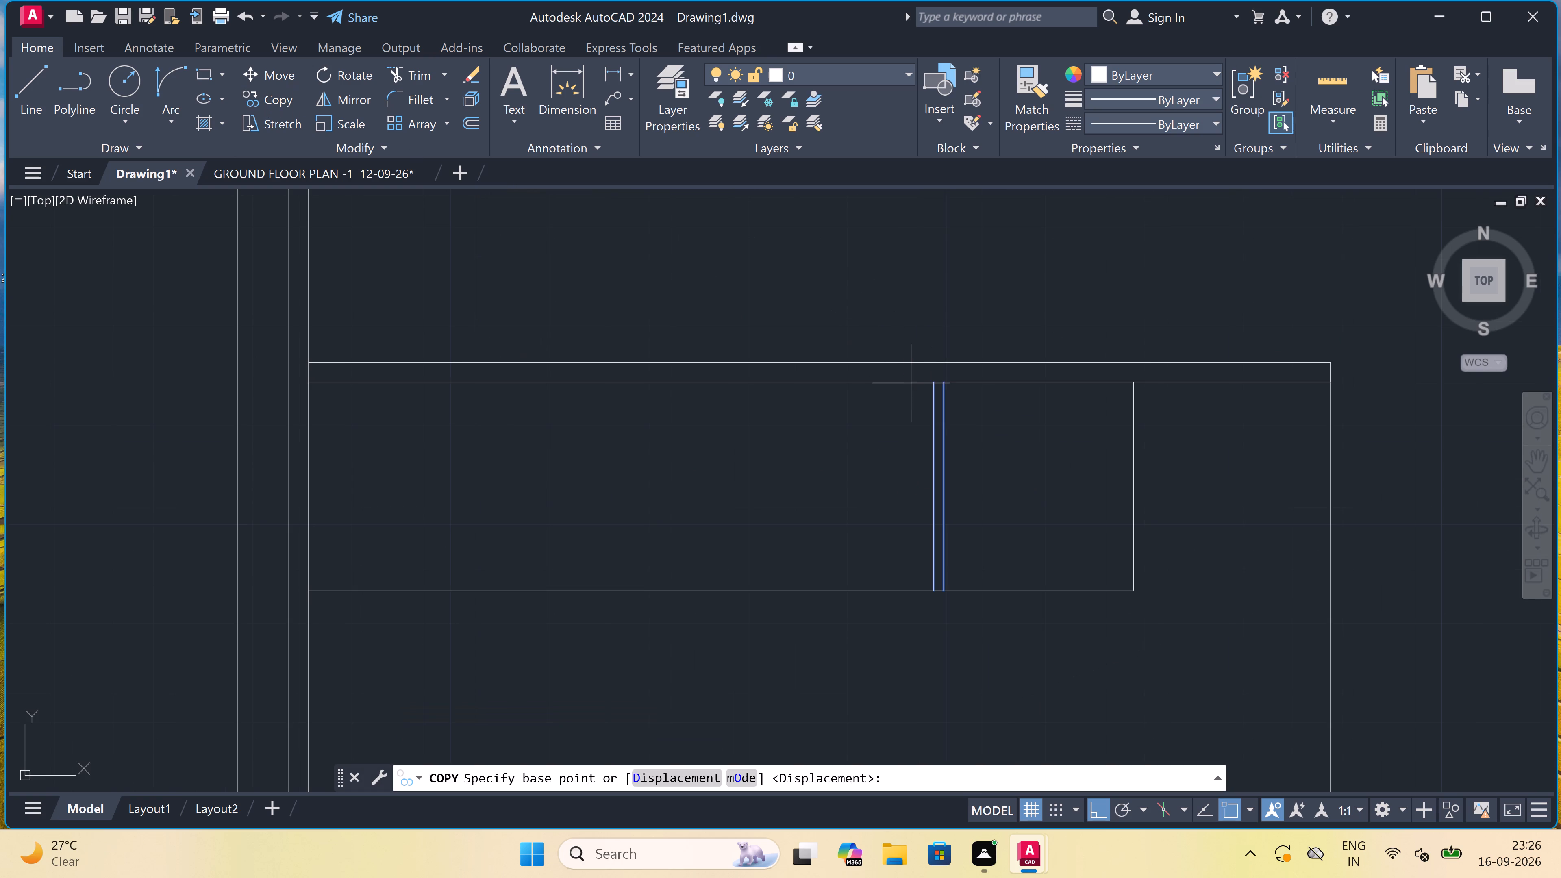
click(934, 382)
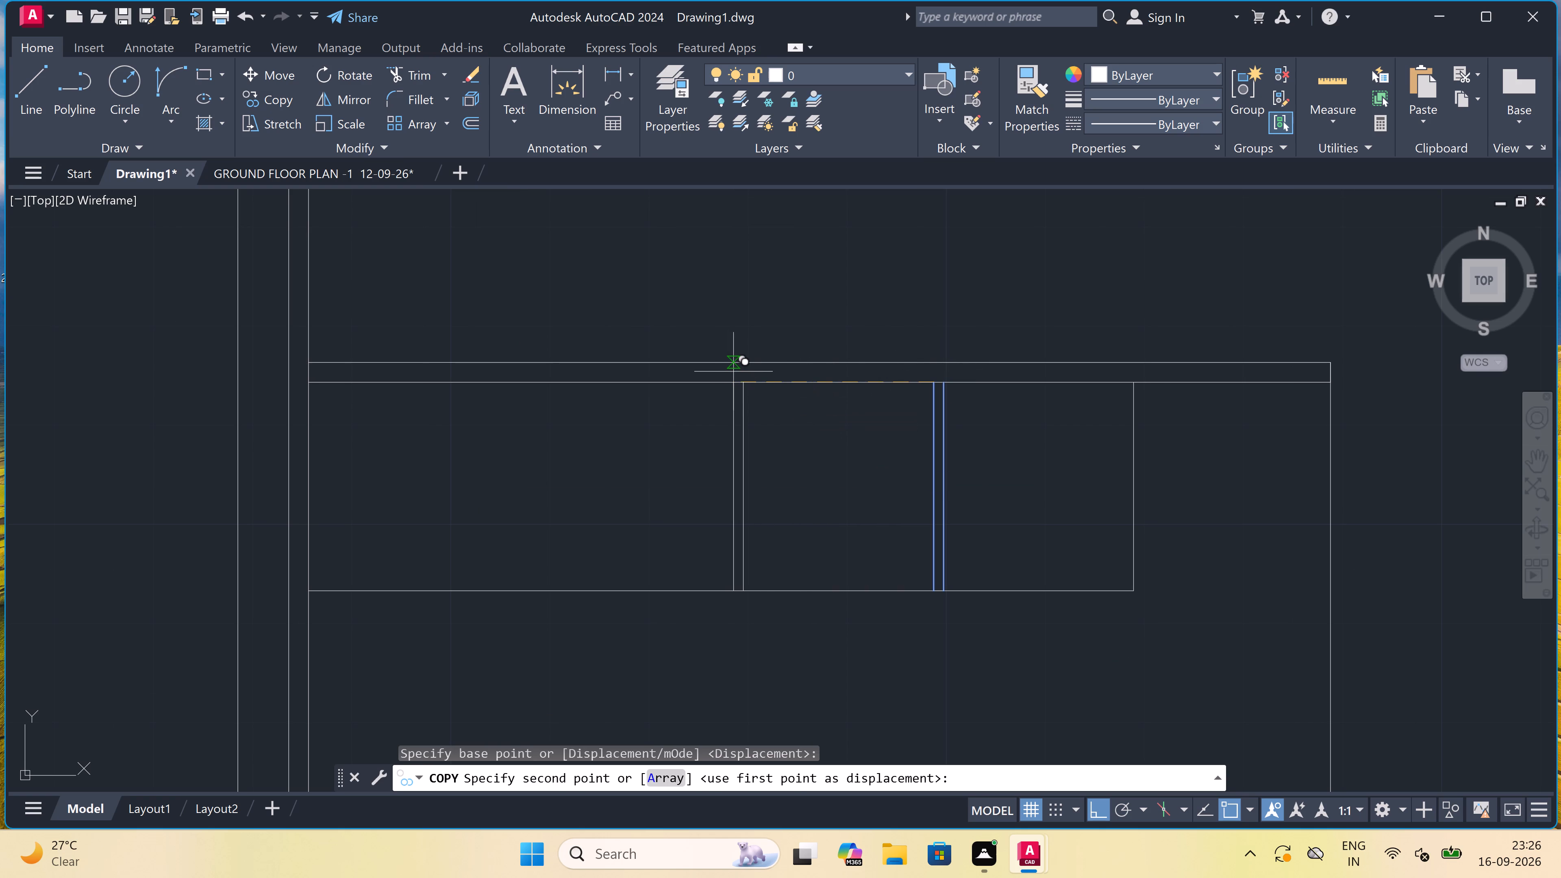
click(749, 380)
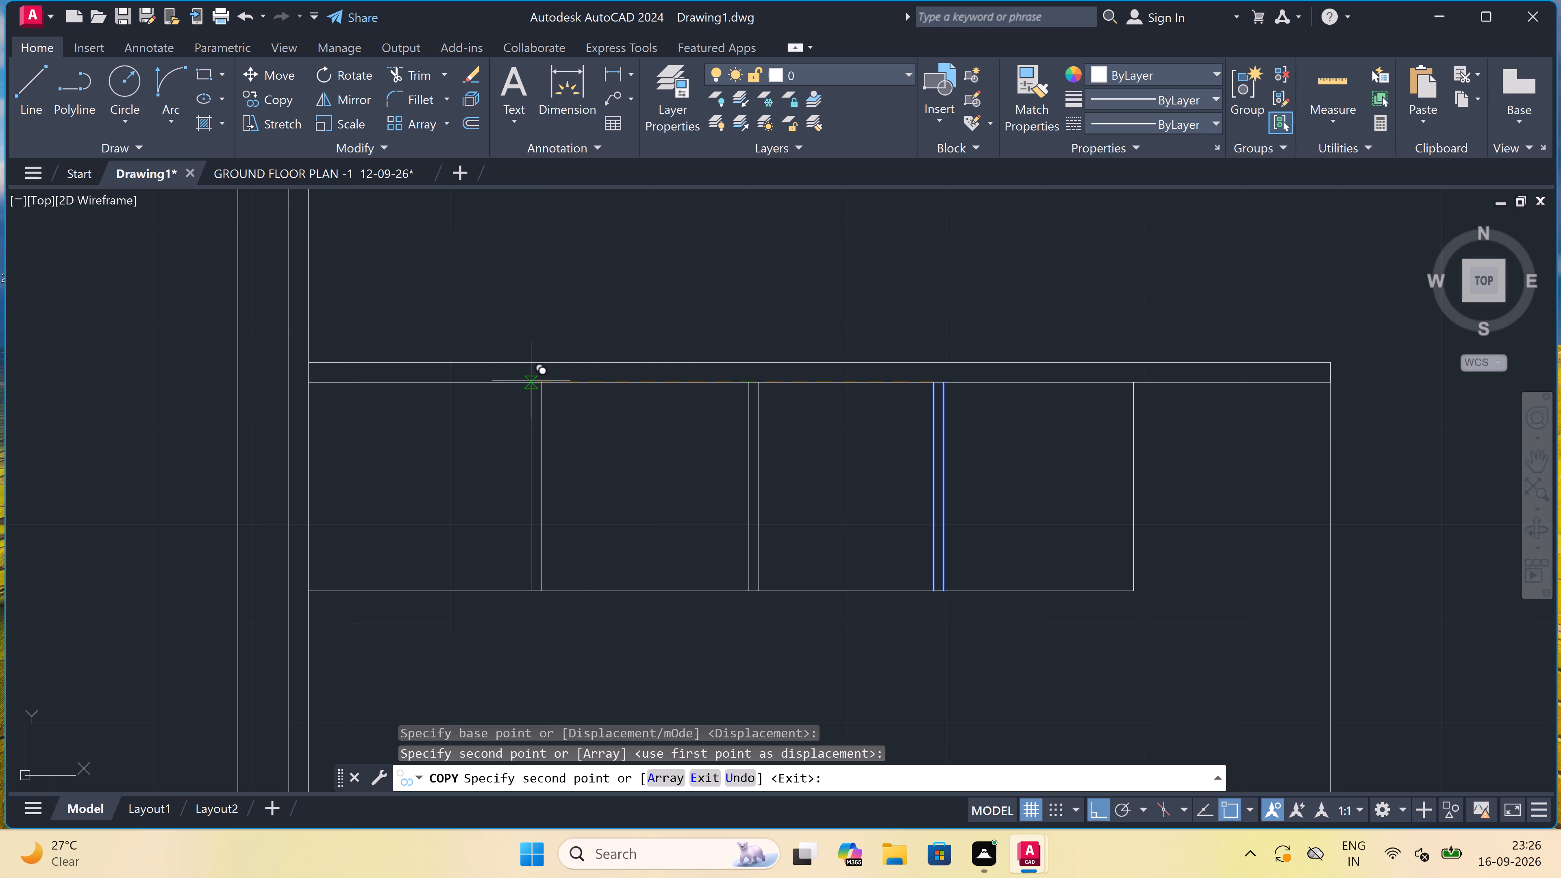
key(ctrl+z)
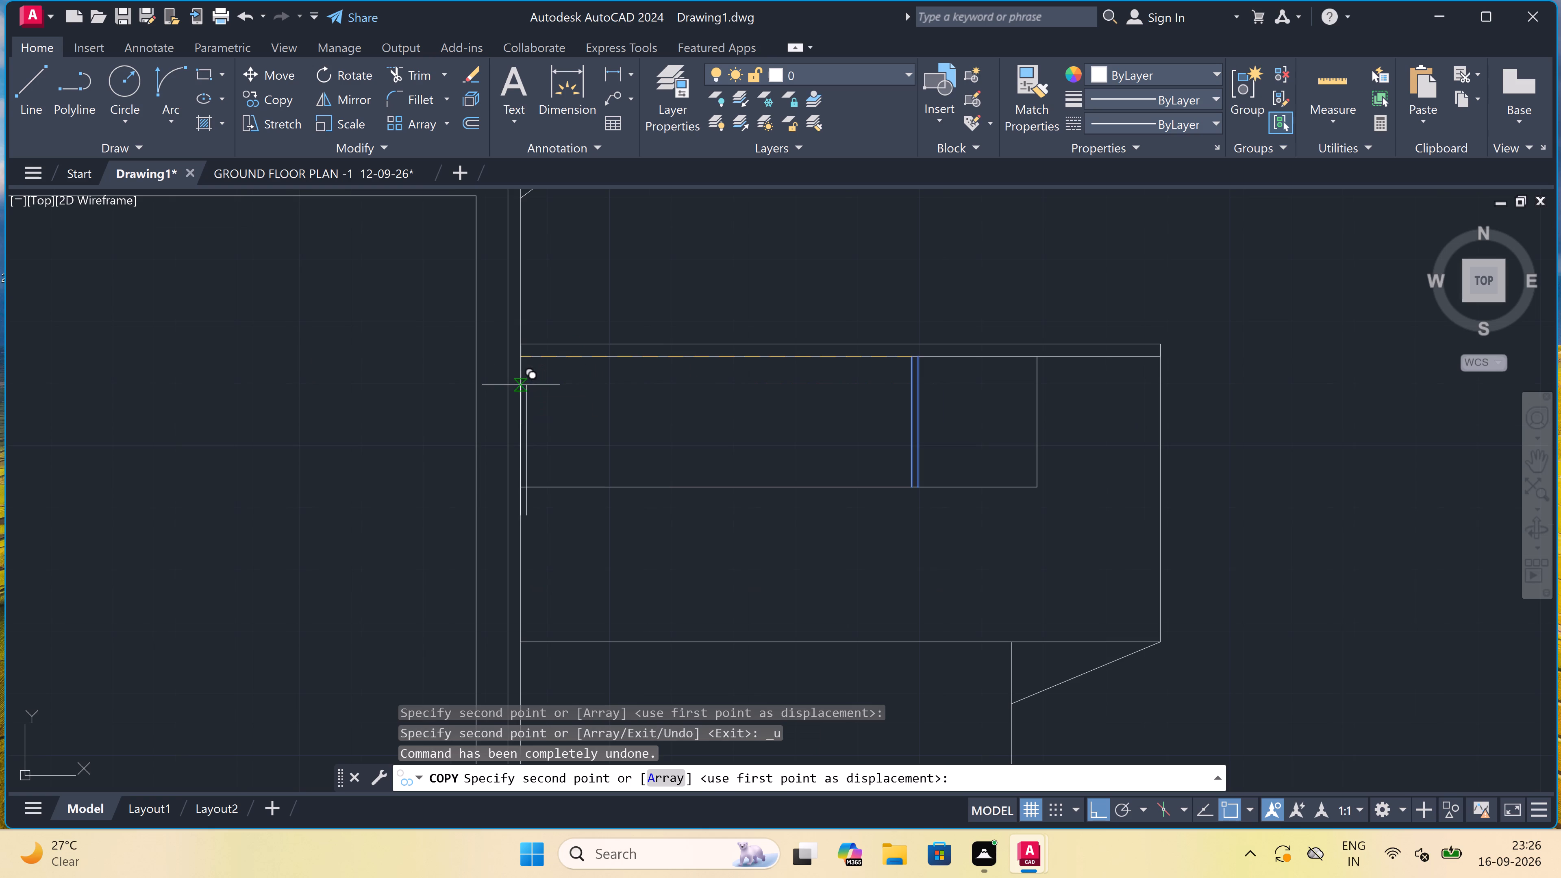
scroll(789, 345, up, 2)
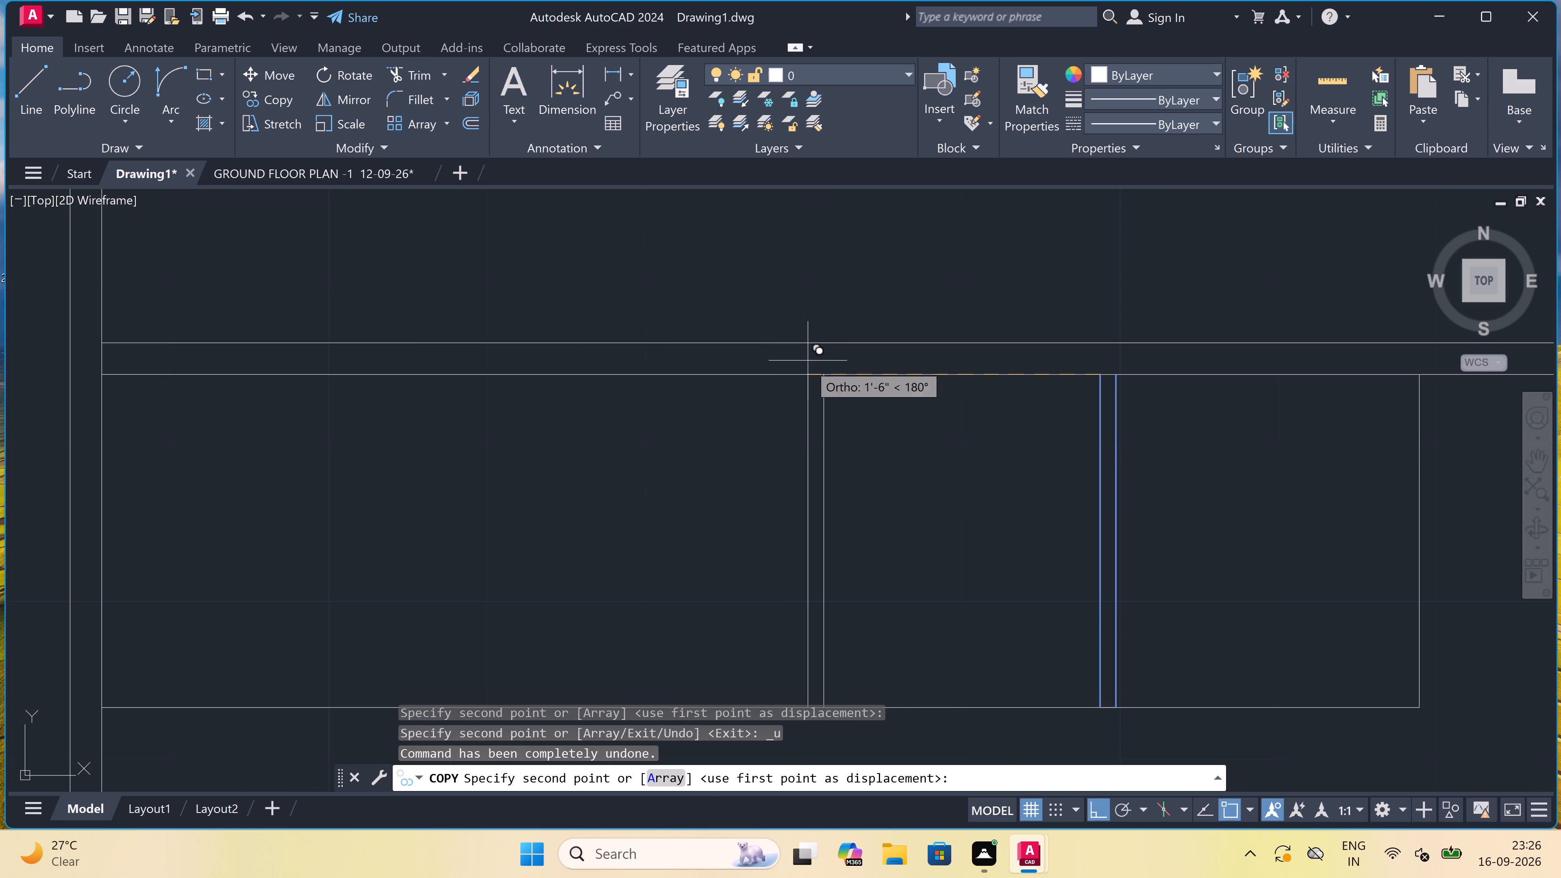
click(757, 367)
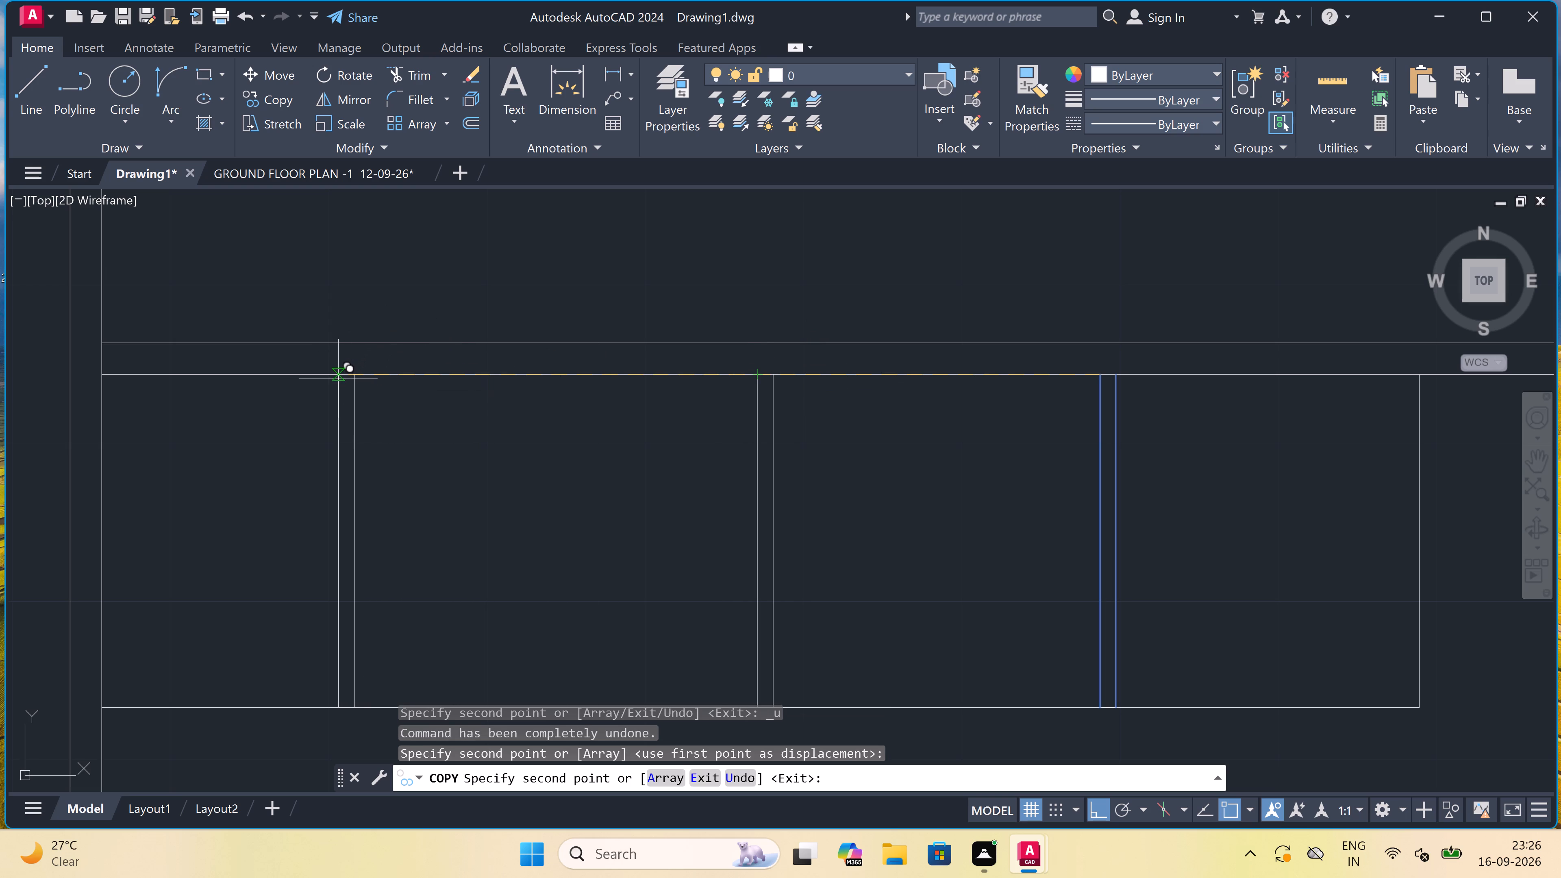
double_click(363, 376)
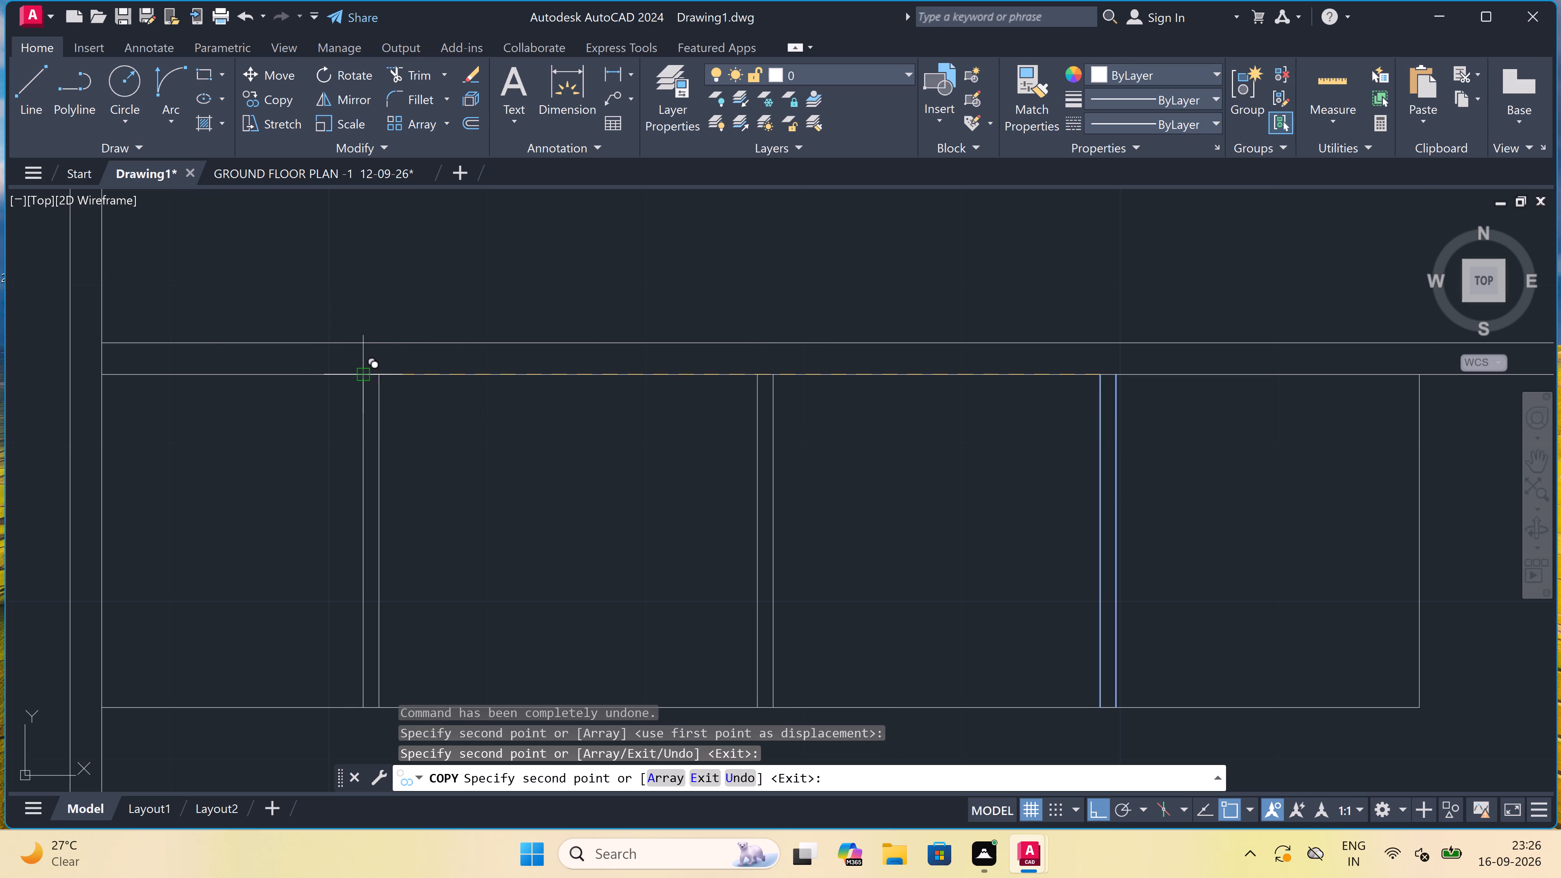
scroll(402, 328, down, 4)
key(Escape)
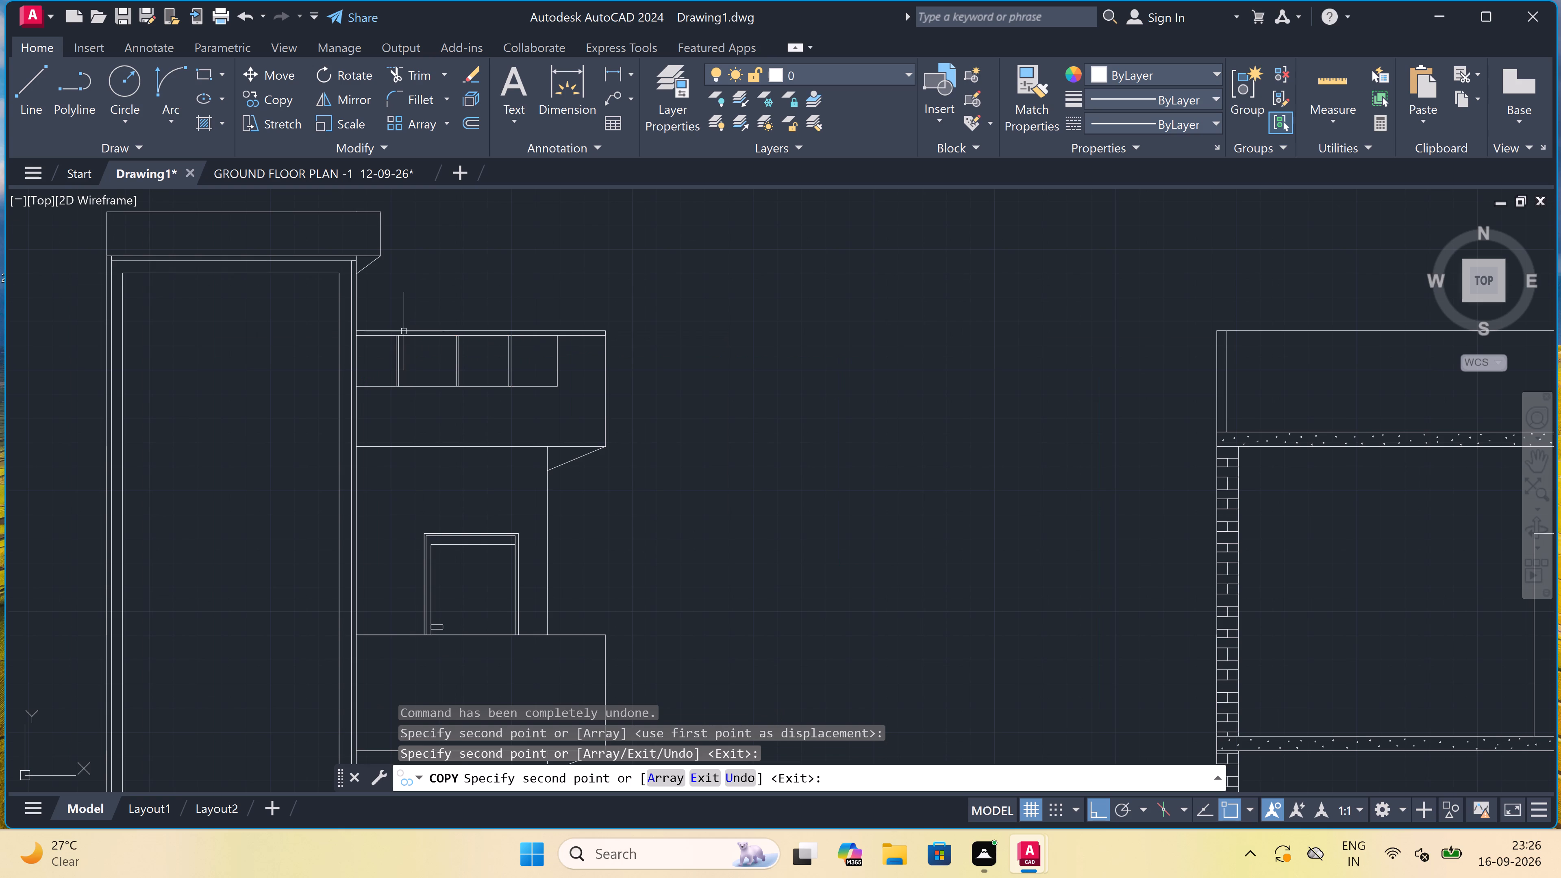
Draw a line 2" down from the lower parapet block's outer top corner and horizontally across to the tall wall's edge.
scroll(417, 334, down, 2)
scroll(439, 450, up, 3)
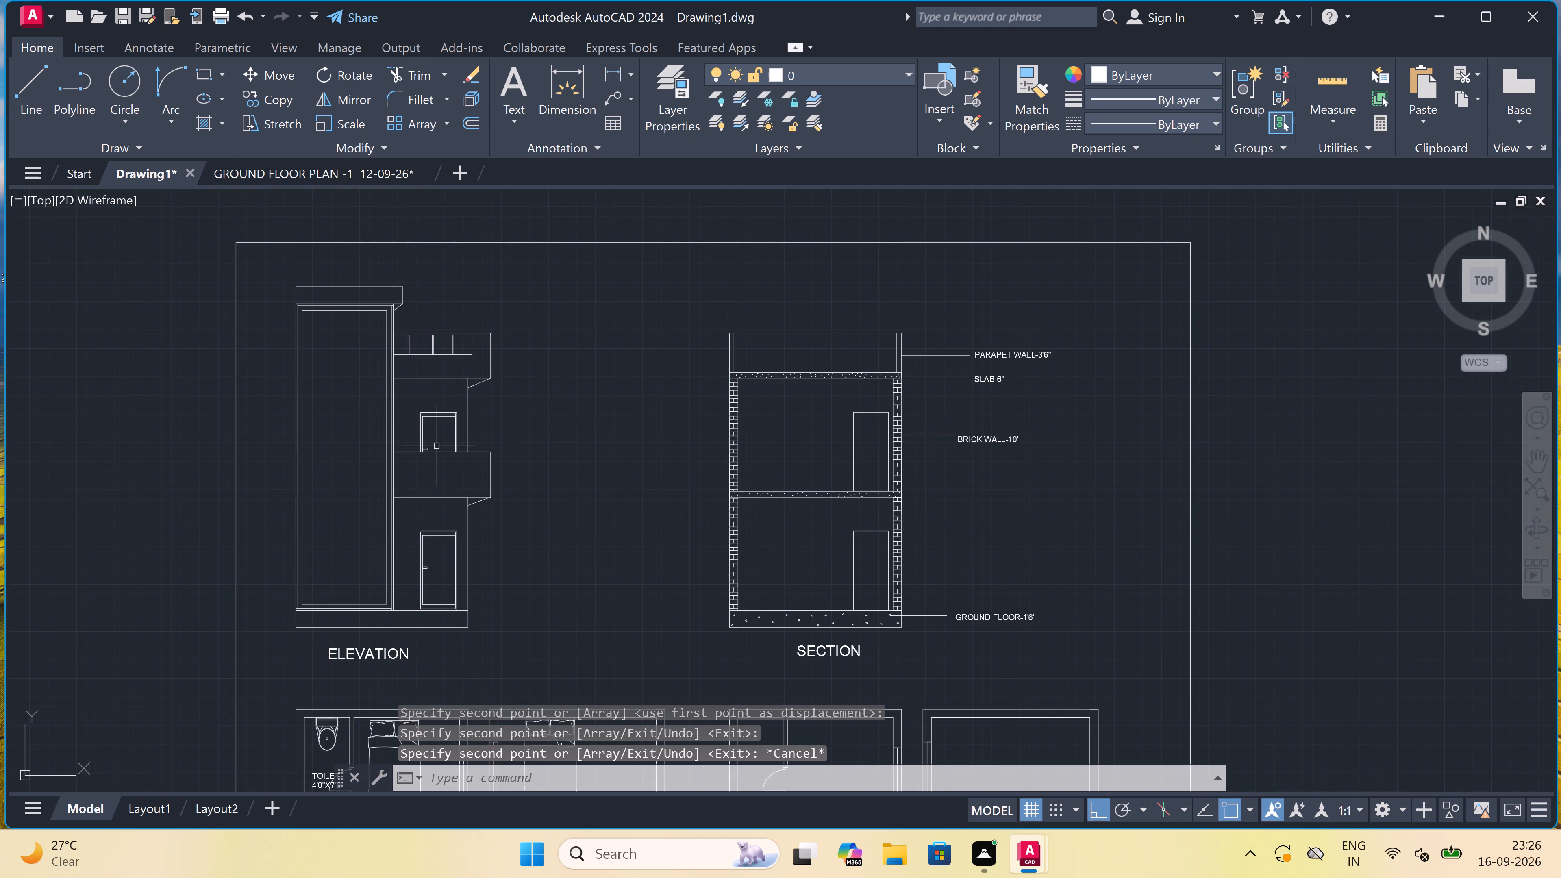
key(l)
key(space)
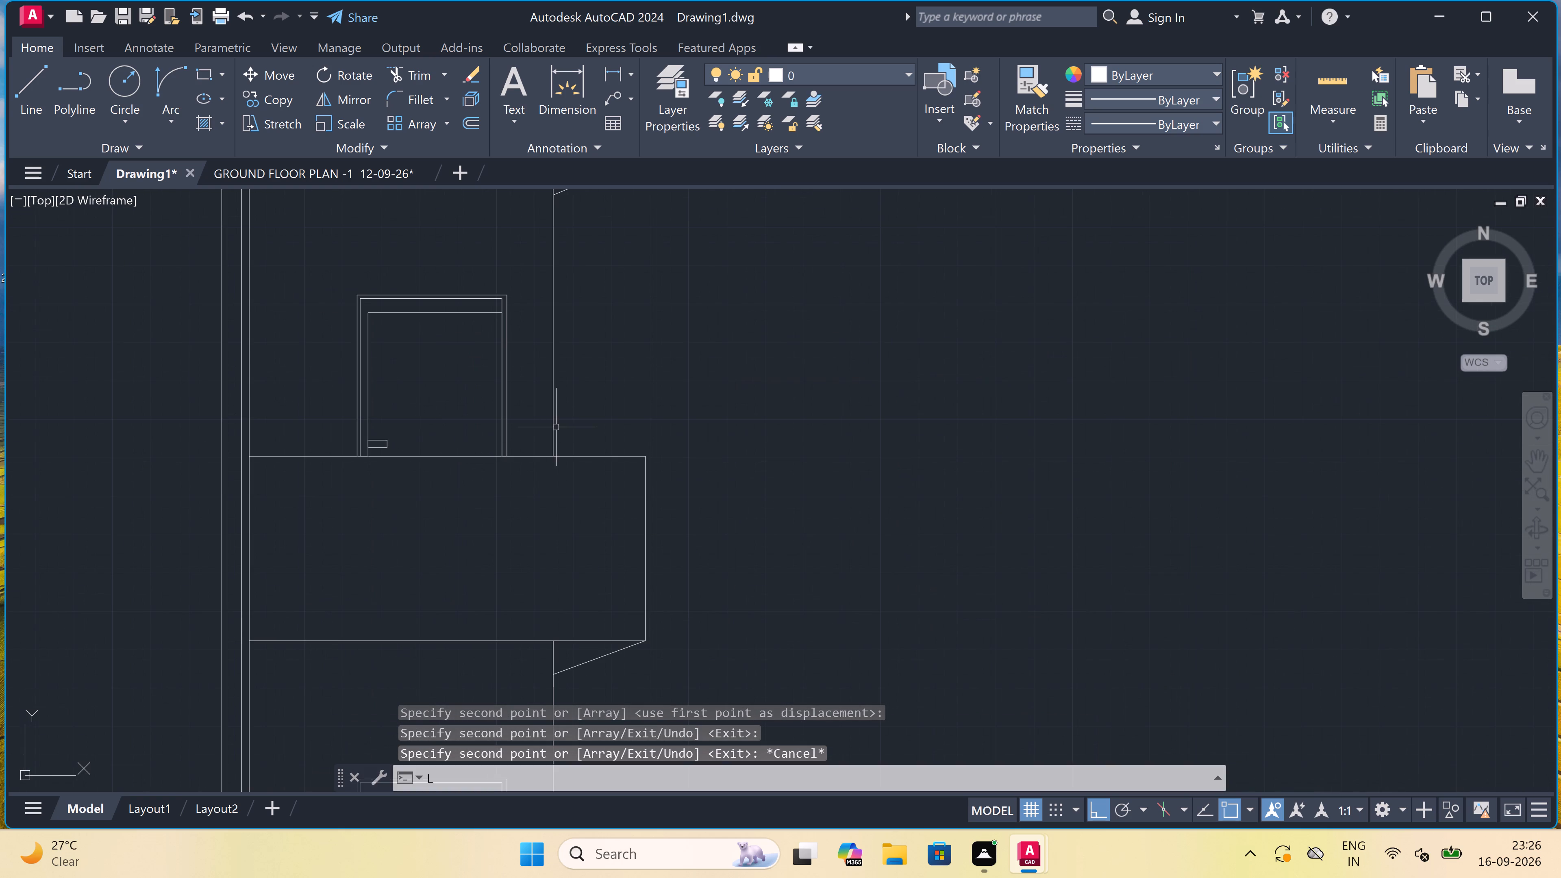
click(644, 456)
text(2")
key(space)
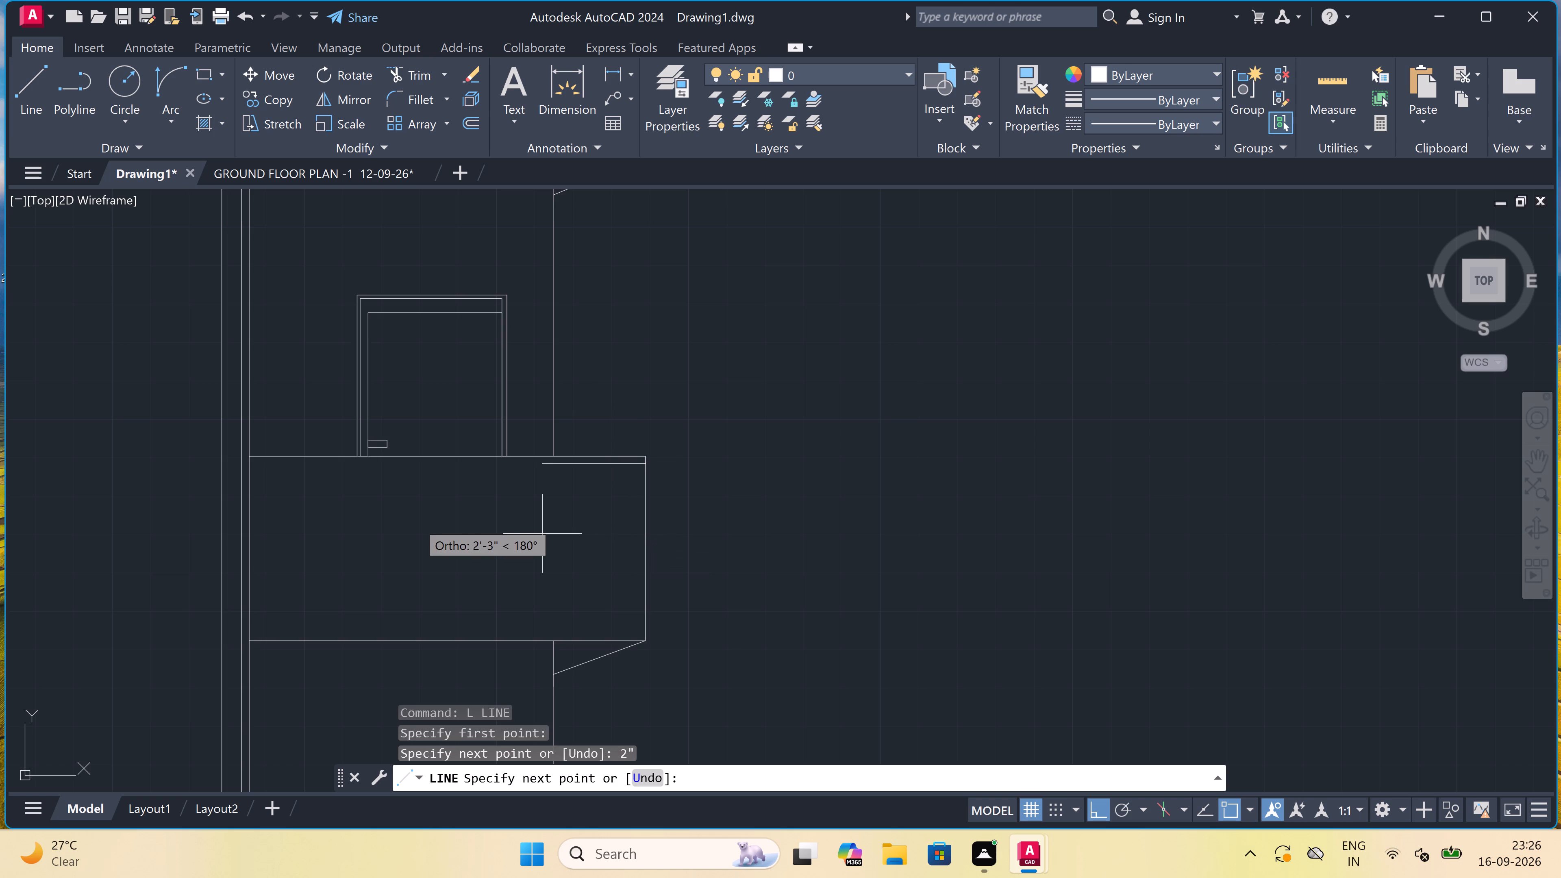
scroll(265, 465, up, 4)
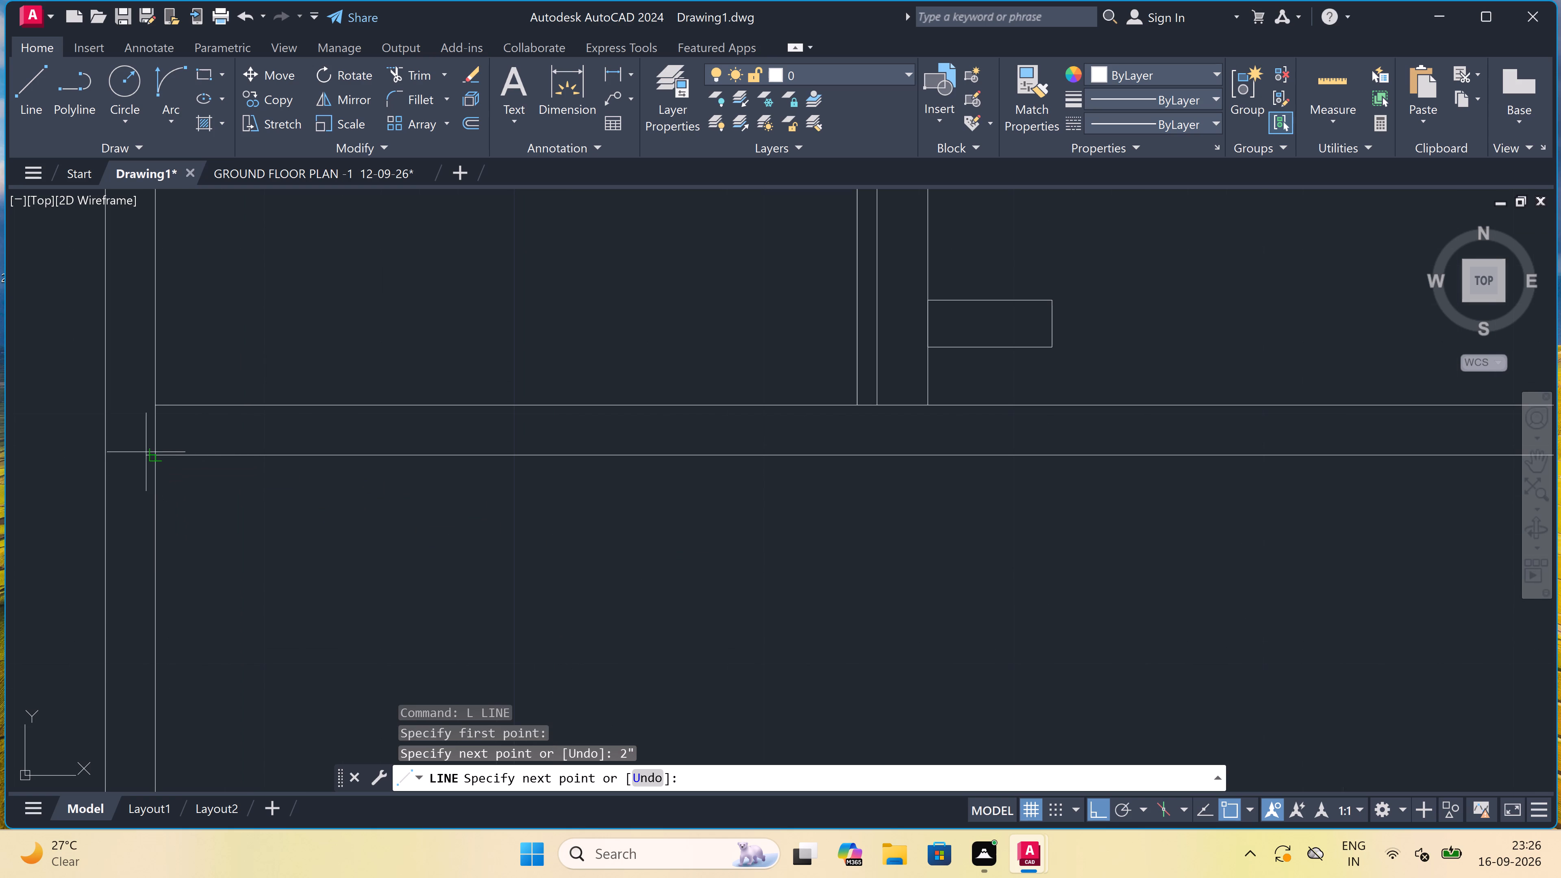
click(156, 458)
key(Escape)
Copy the upper parapet's band lines, panel outline and outermost bar onto the lower parapet block, matching their outer top corners.
scroll(344, 435, down, 3)
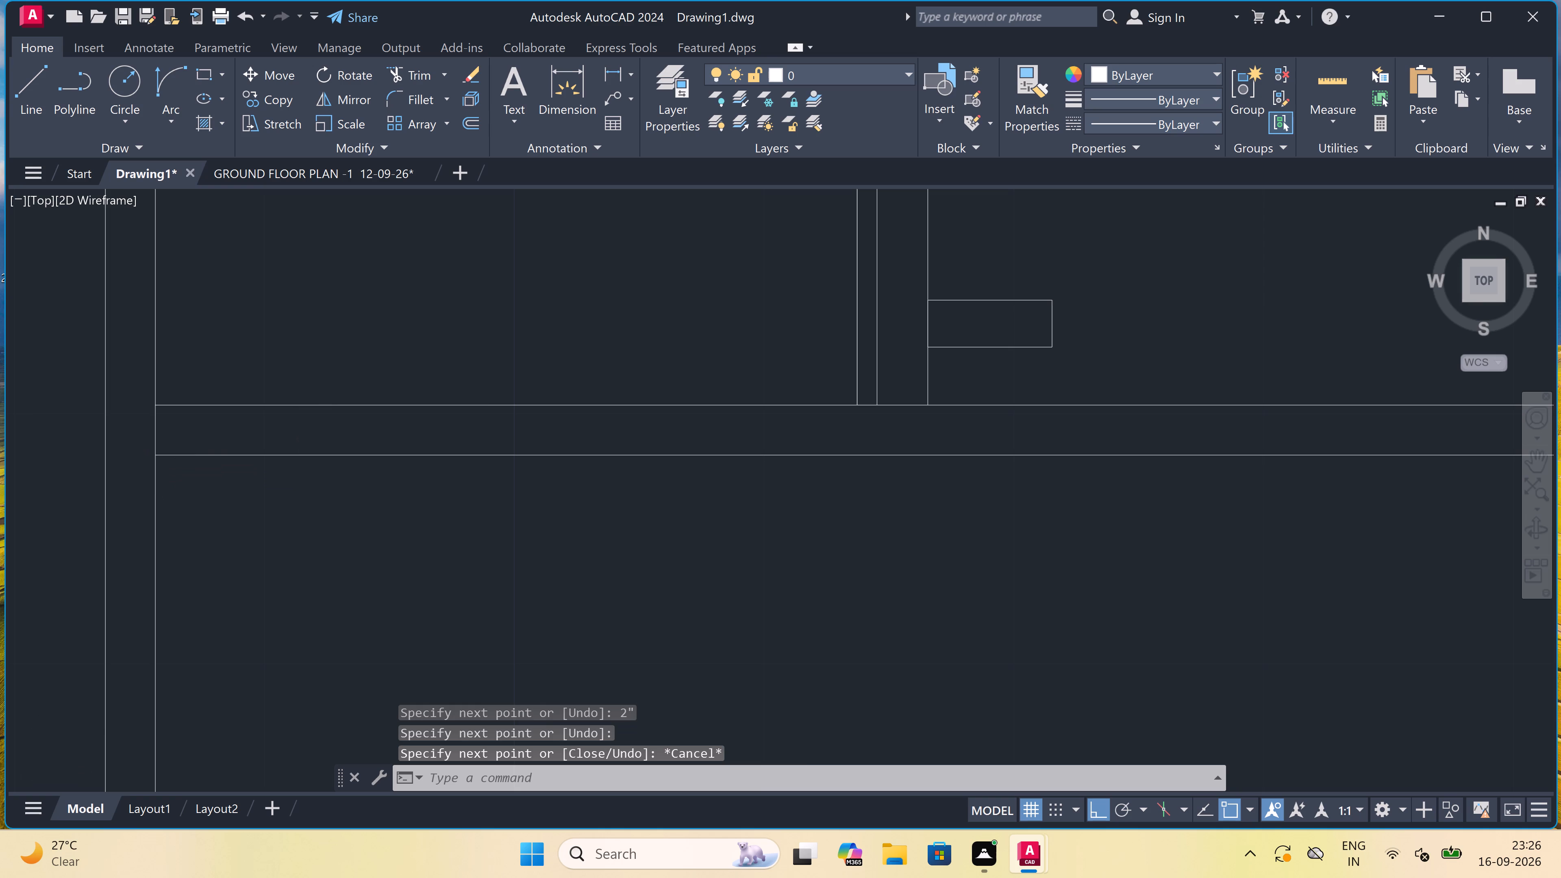
scroll(346, 449, down, 4)
scroll(363, 296, up, 3)
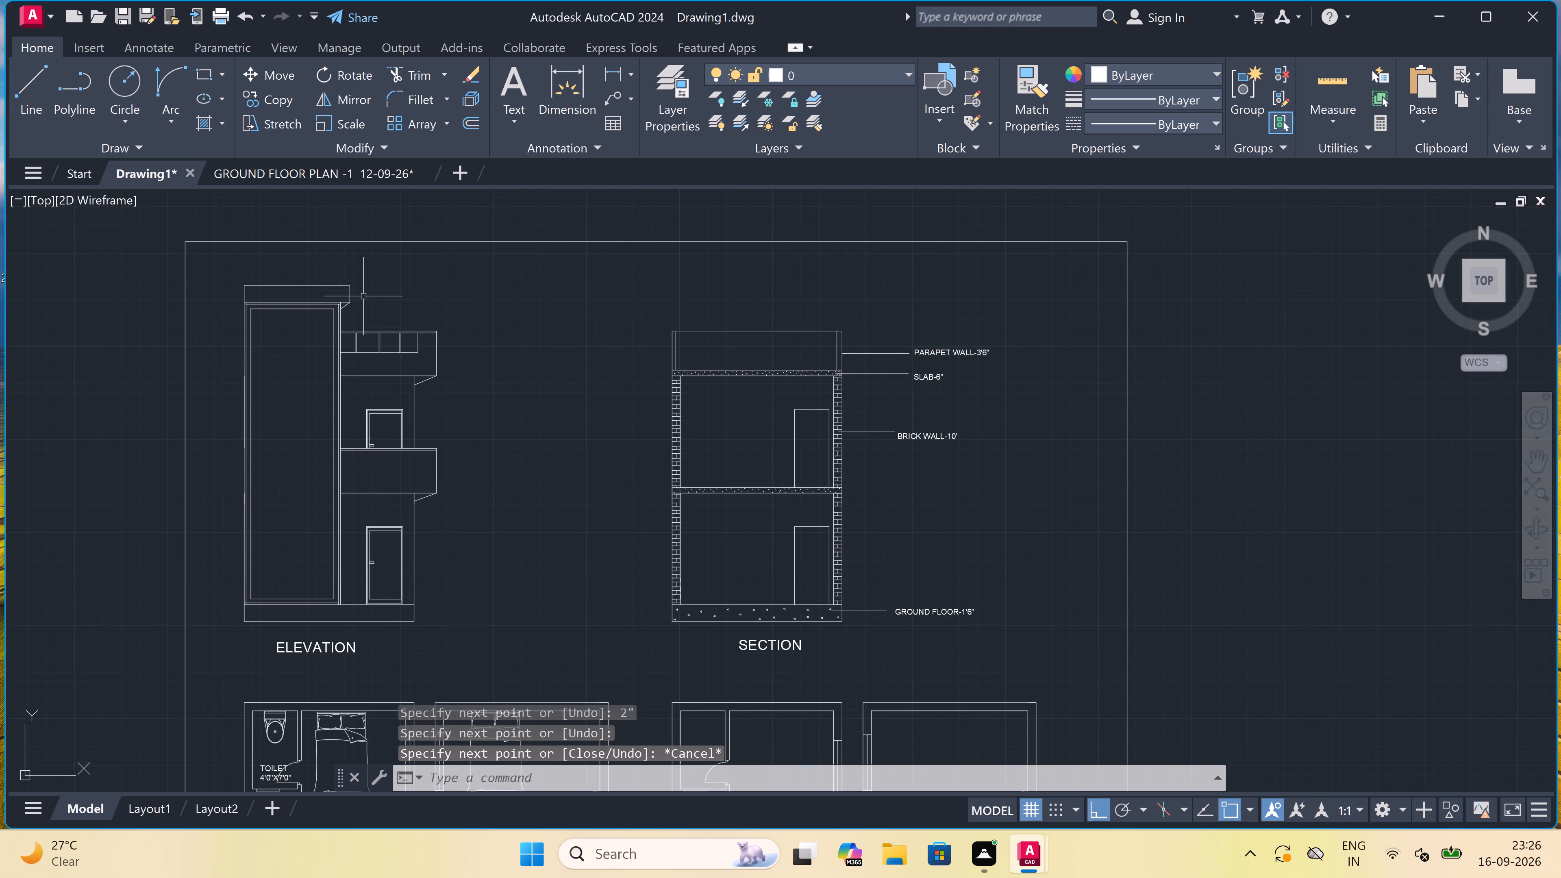
click(608, 368)
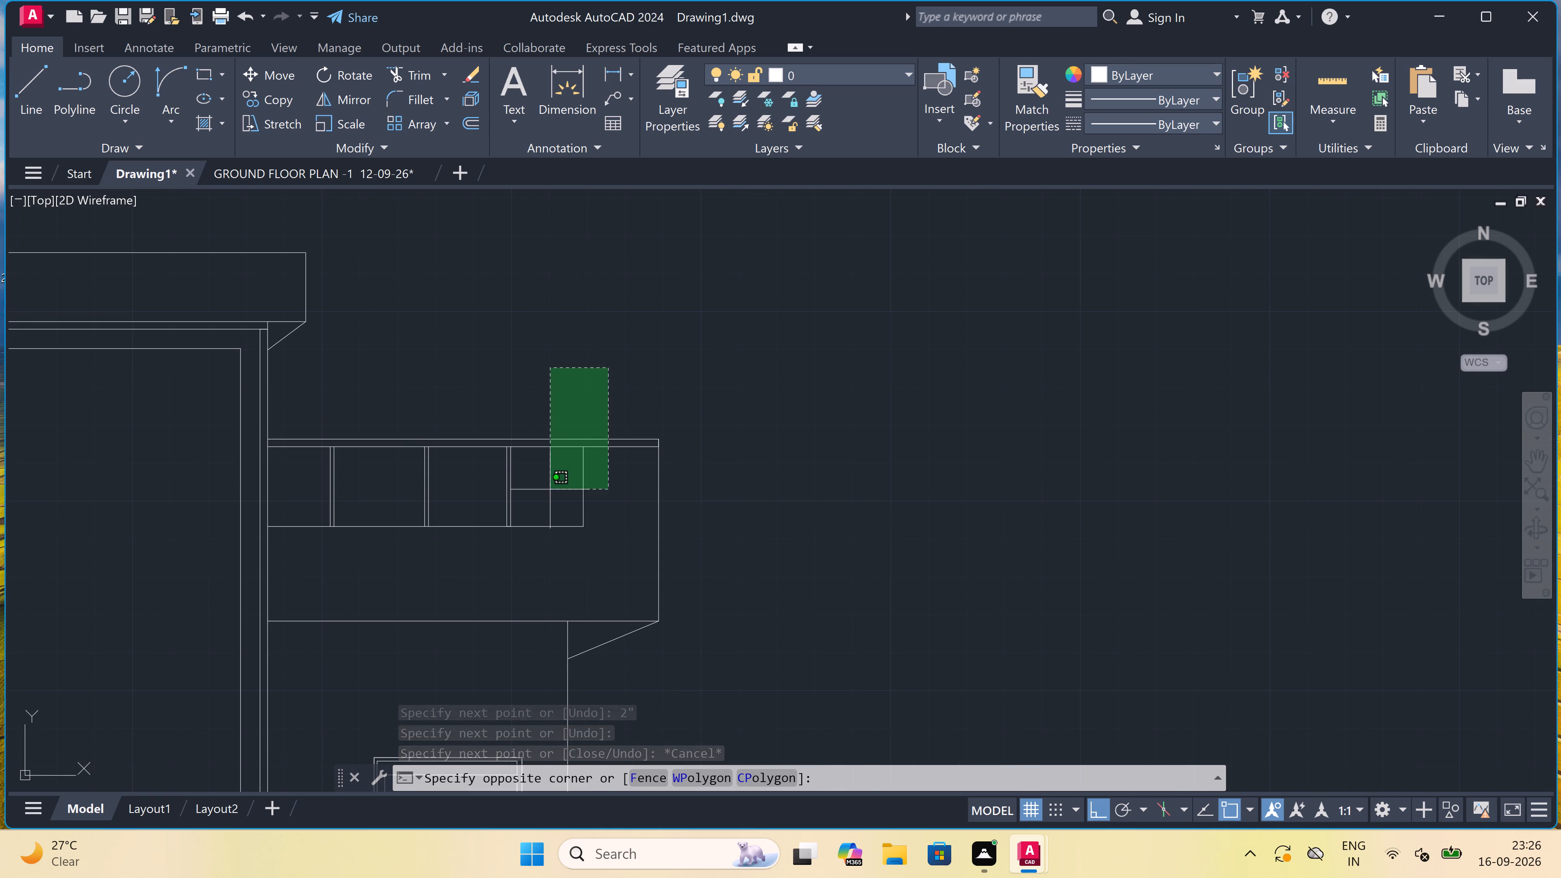
click(469, 530)
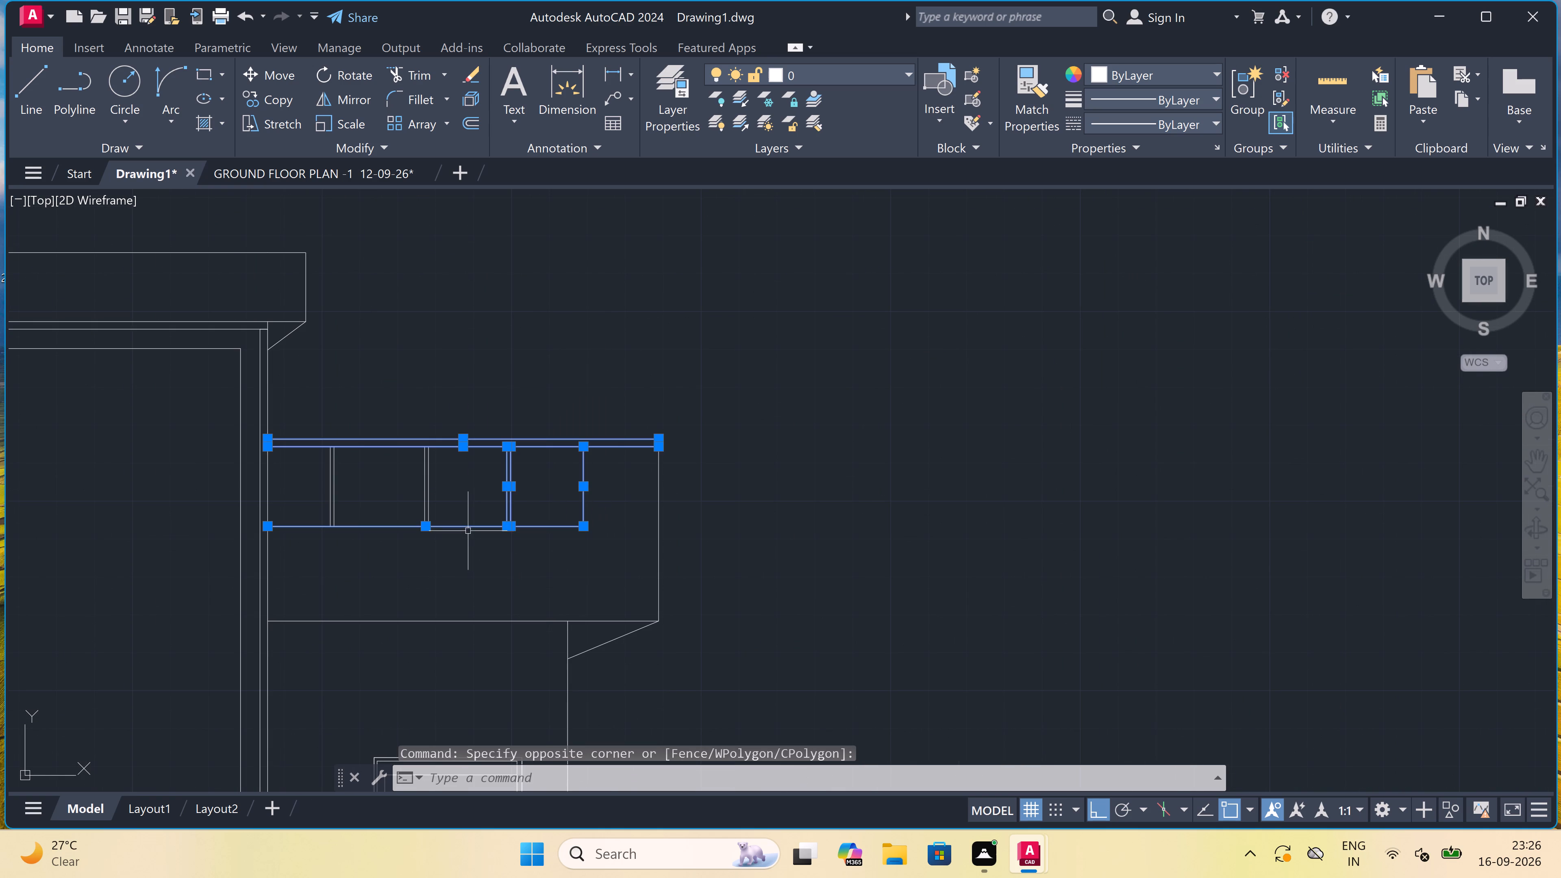
click(252, 98)
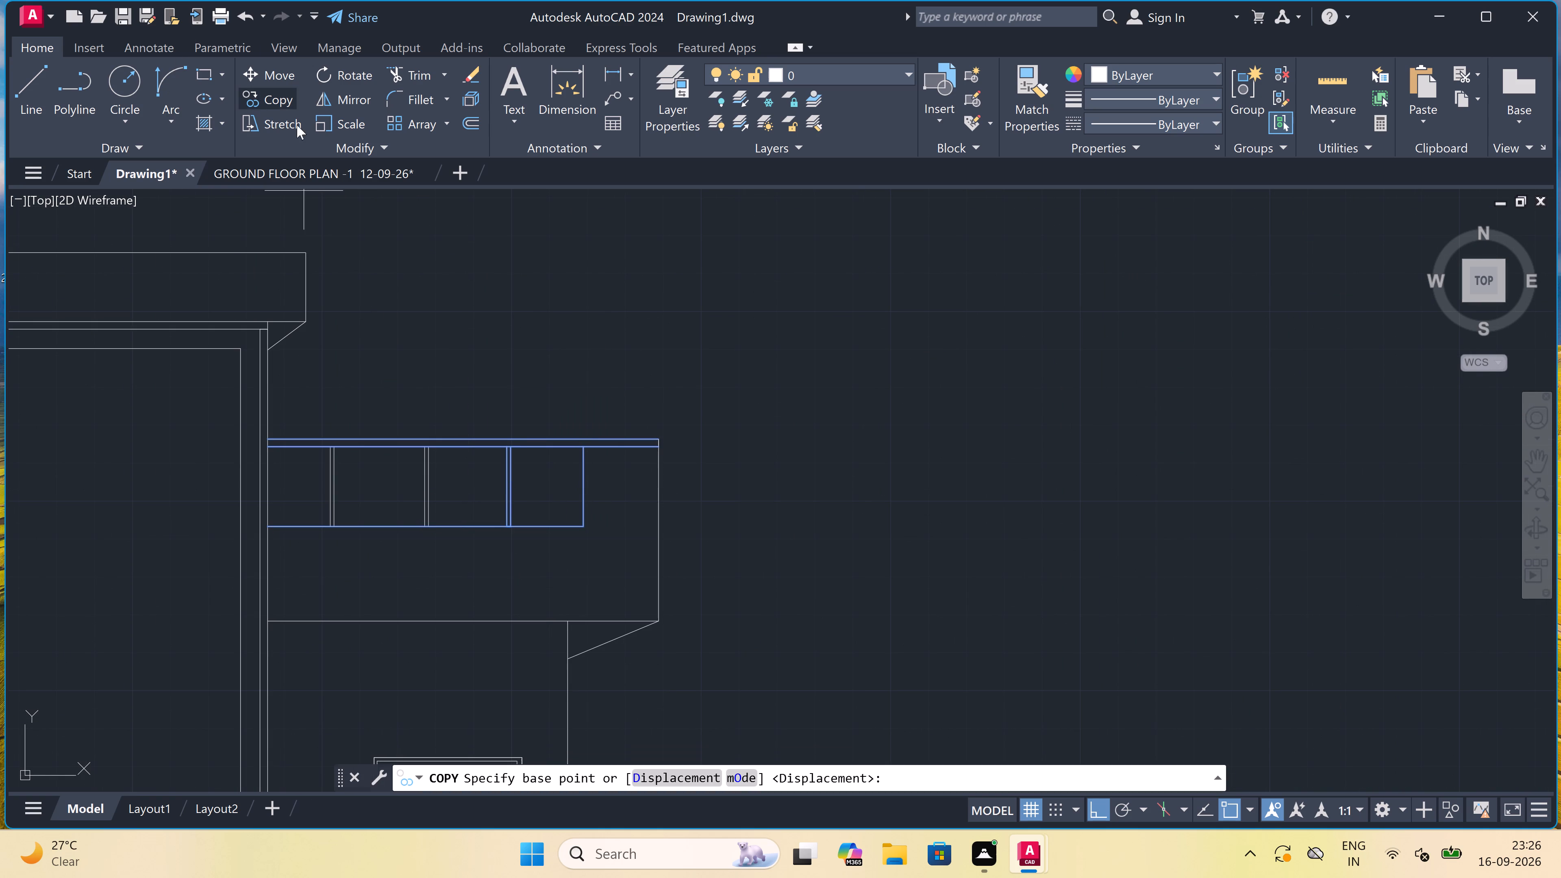
click(658, 440)
scroll(659, 332, down, 2)
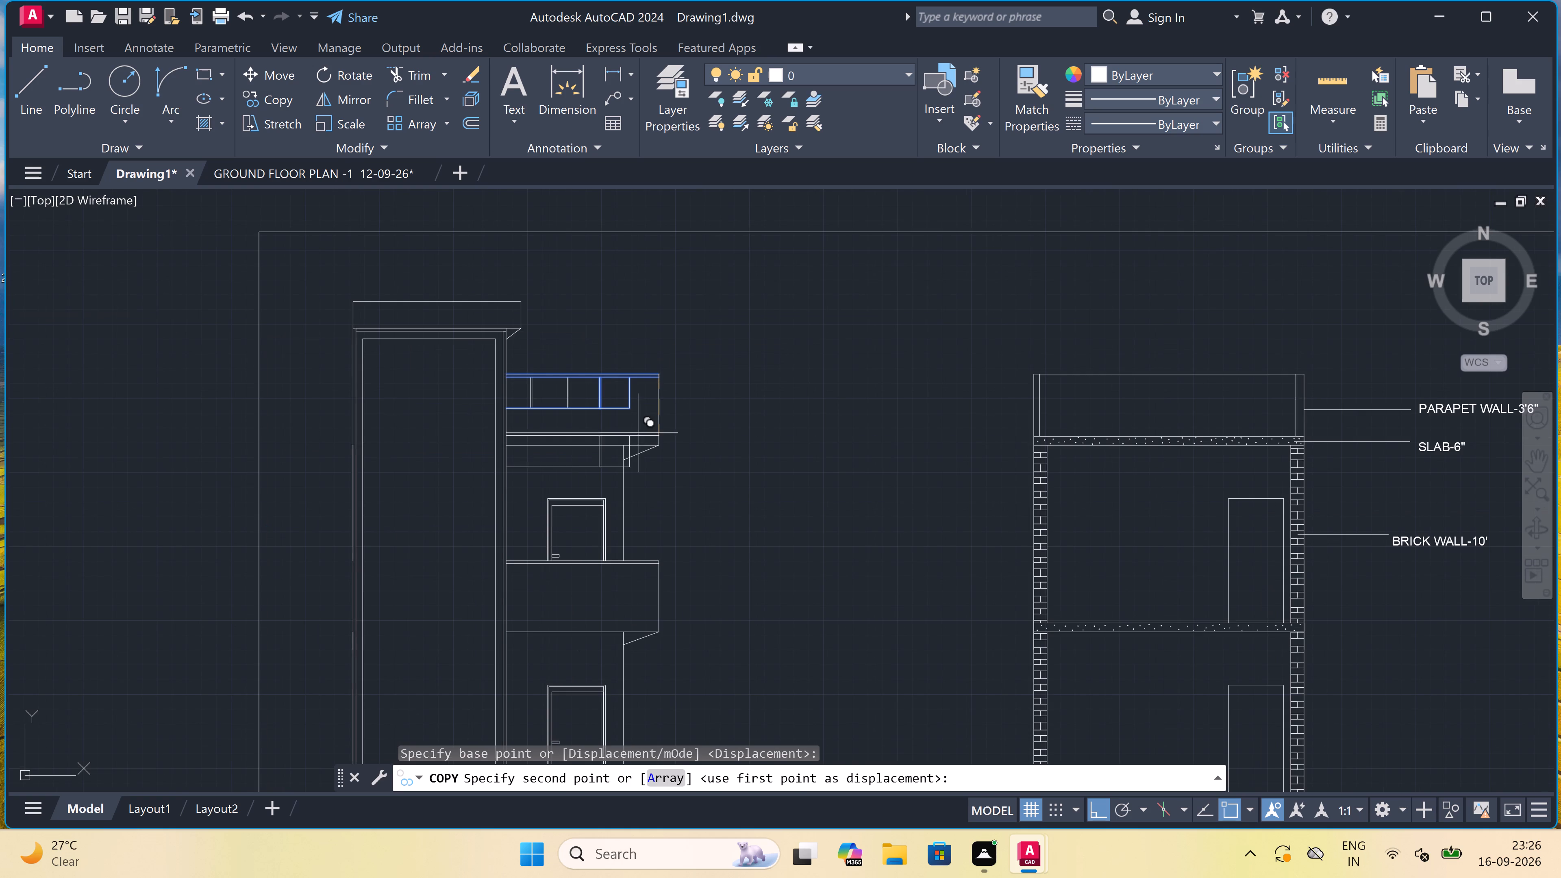
scroll(651, 568, up, 5)
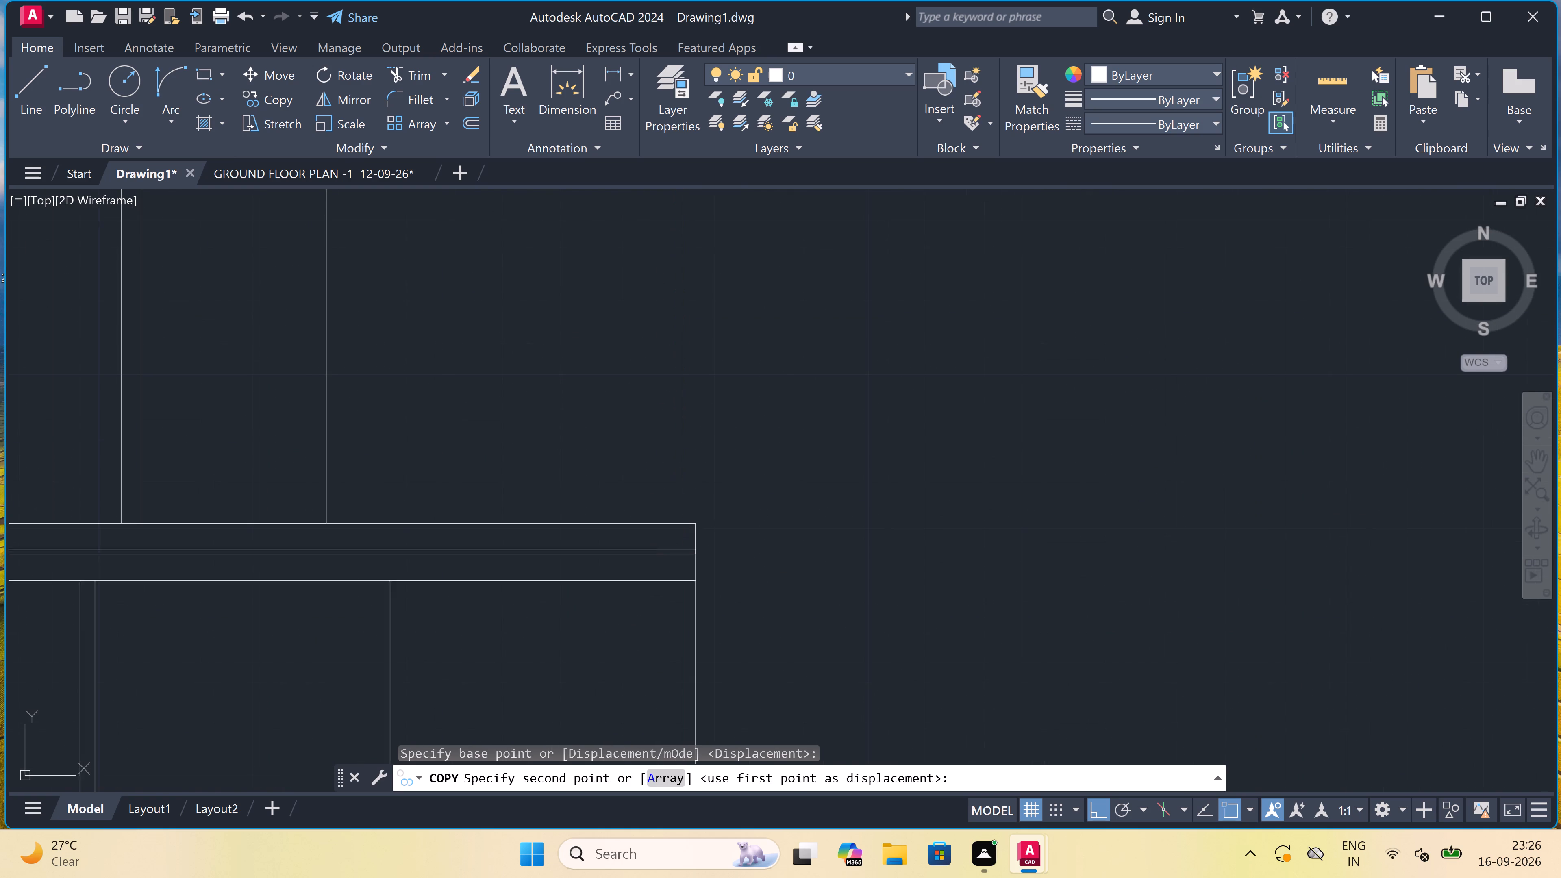
click(694, 519)
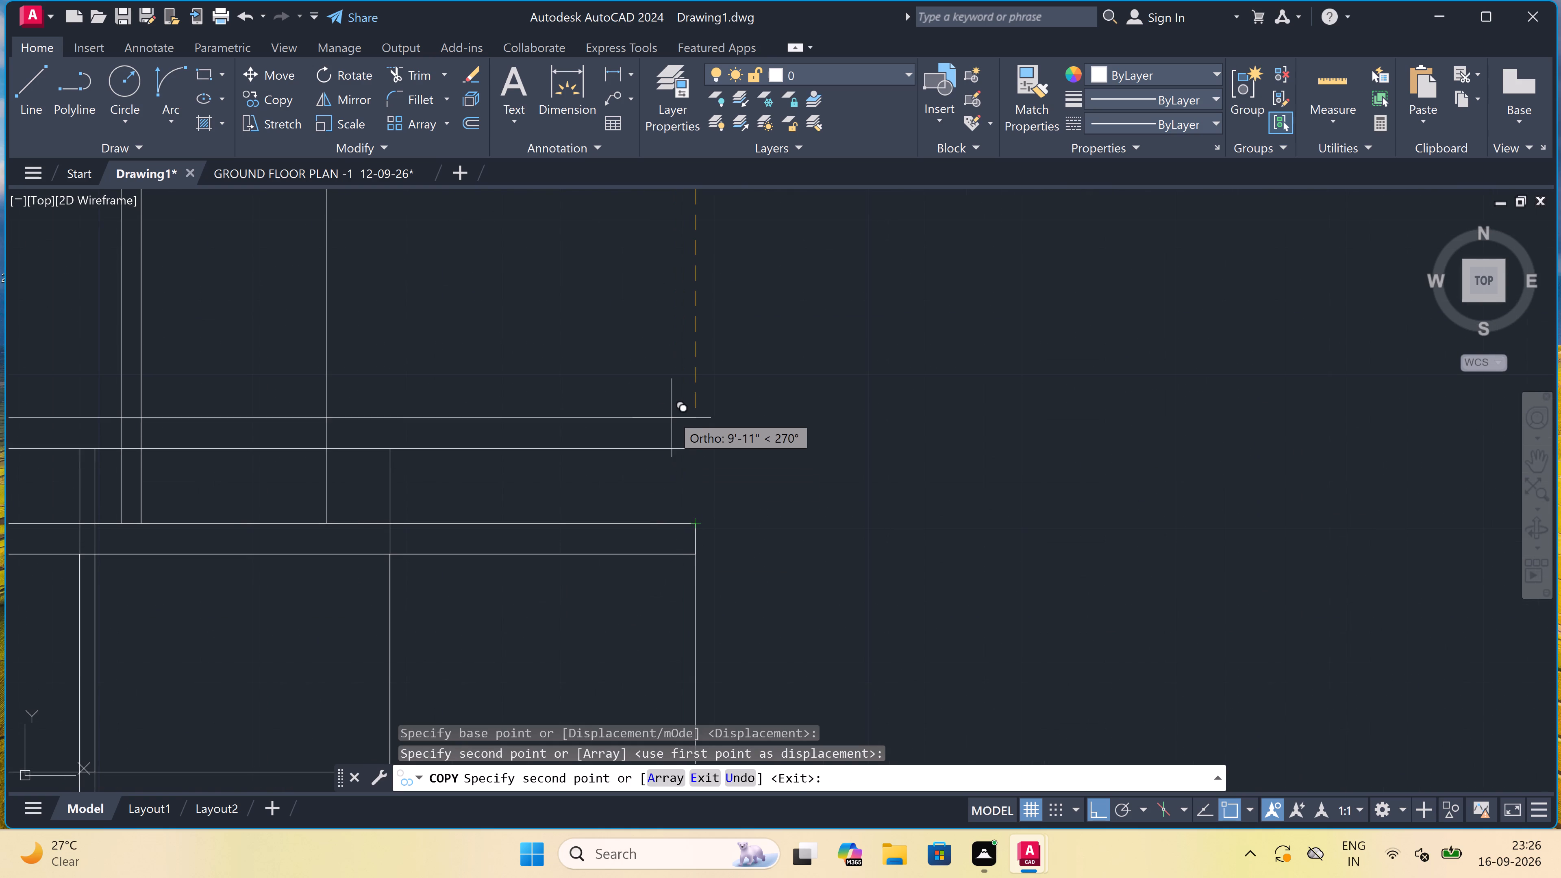
key(Escape)
Copy the lower parapet panel's vertical bar to two more roughly evenly spaced positions toward the tall wall.
scroll(672, 392, down, 3)
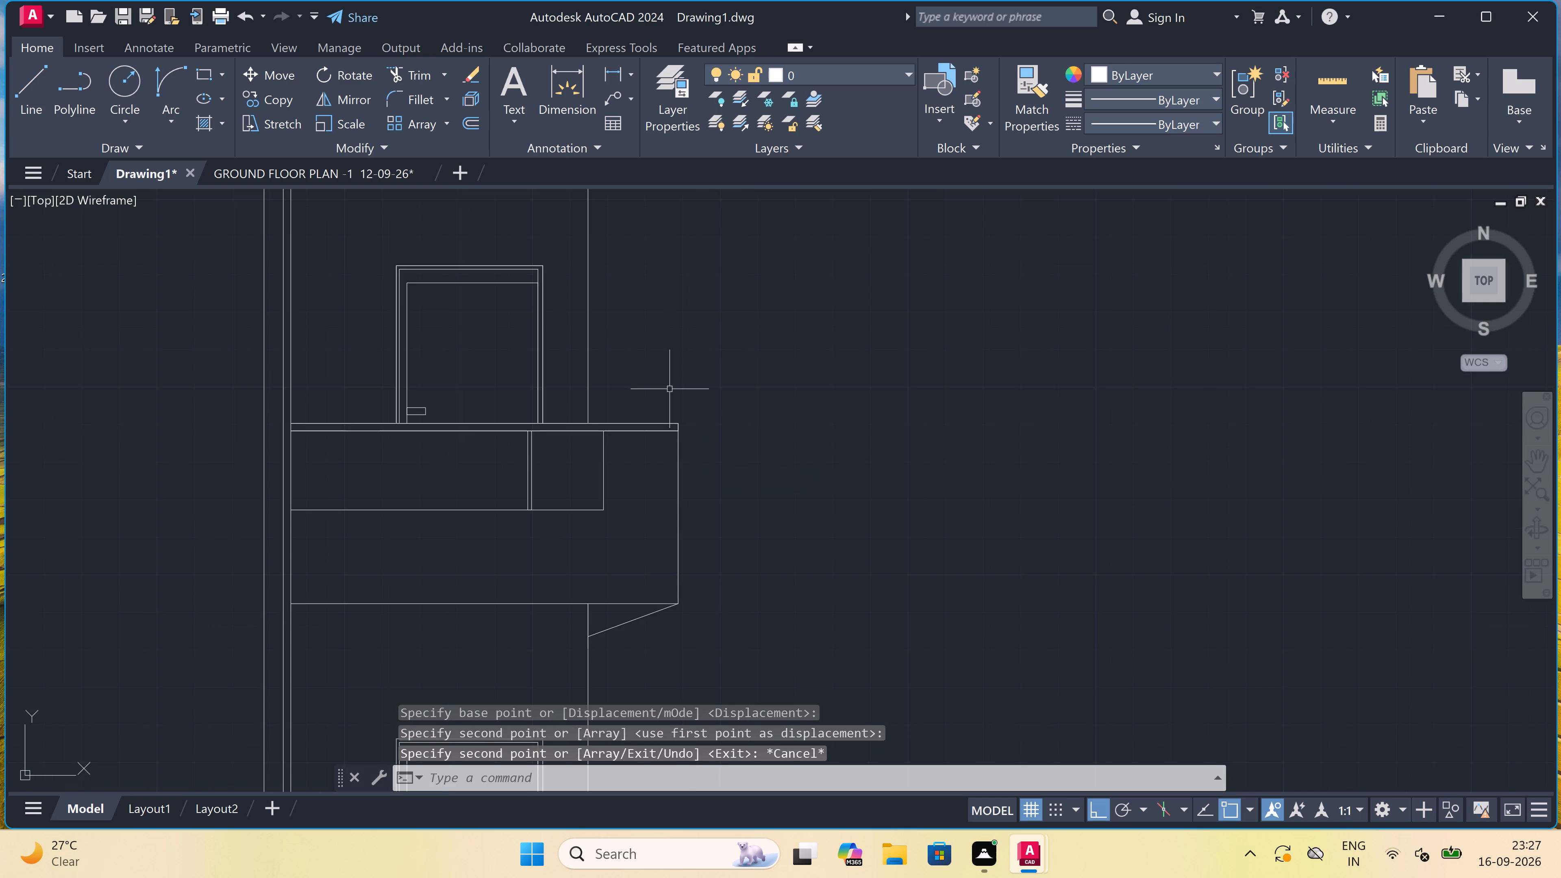
scroll(563, 443, up, 1)
drag(548, 450, 544, 452)
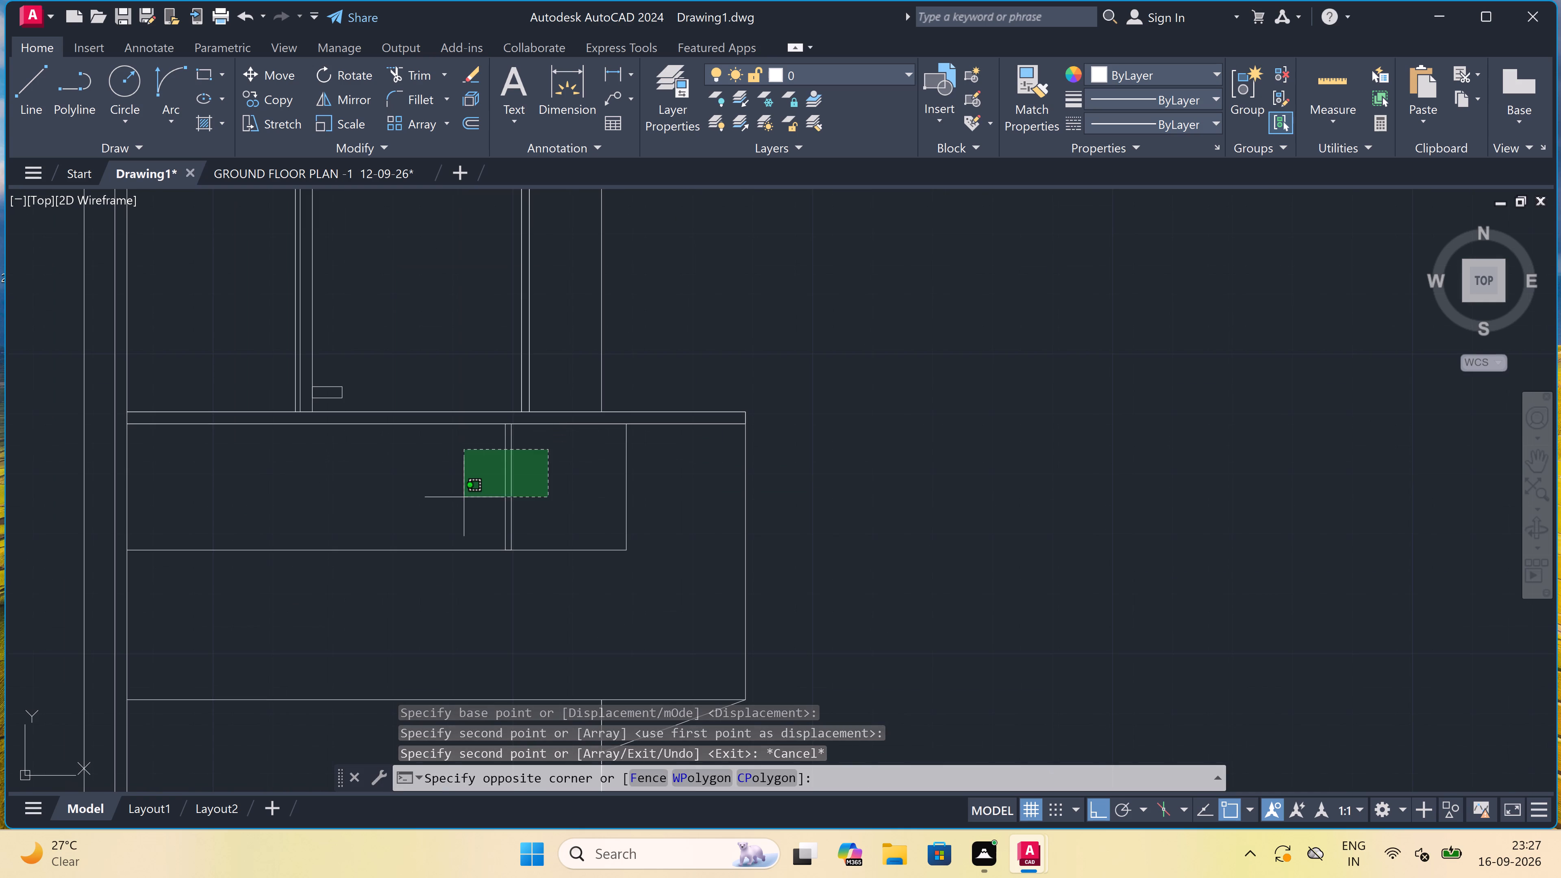
click(445, 505)
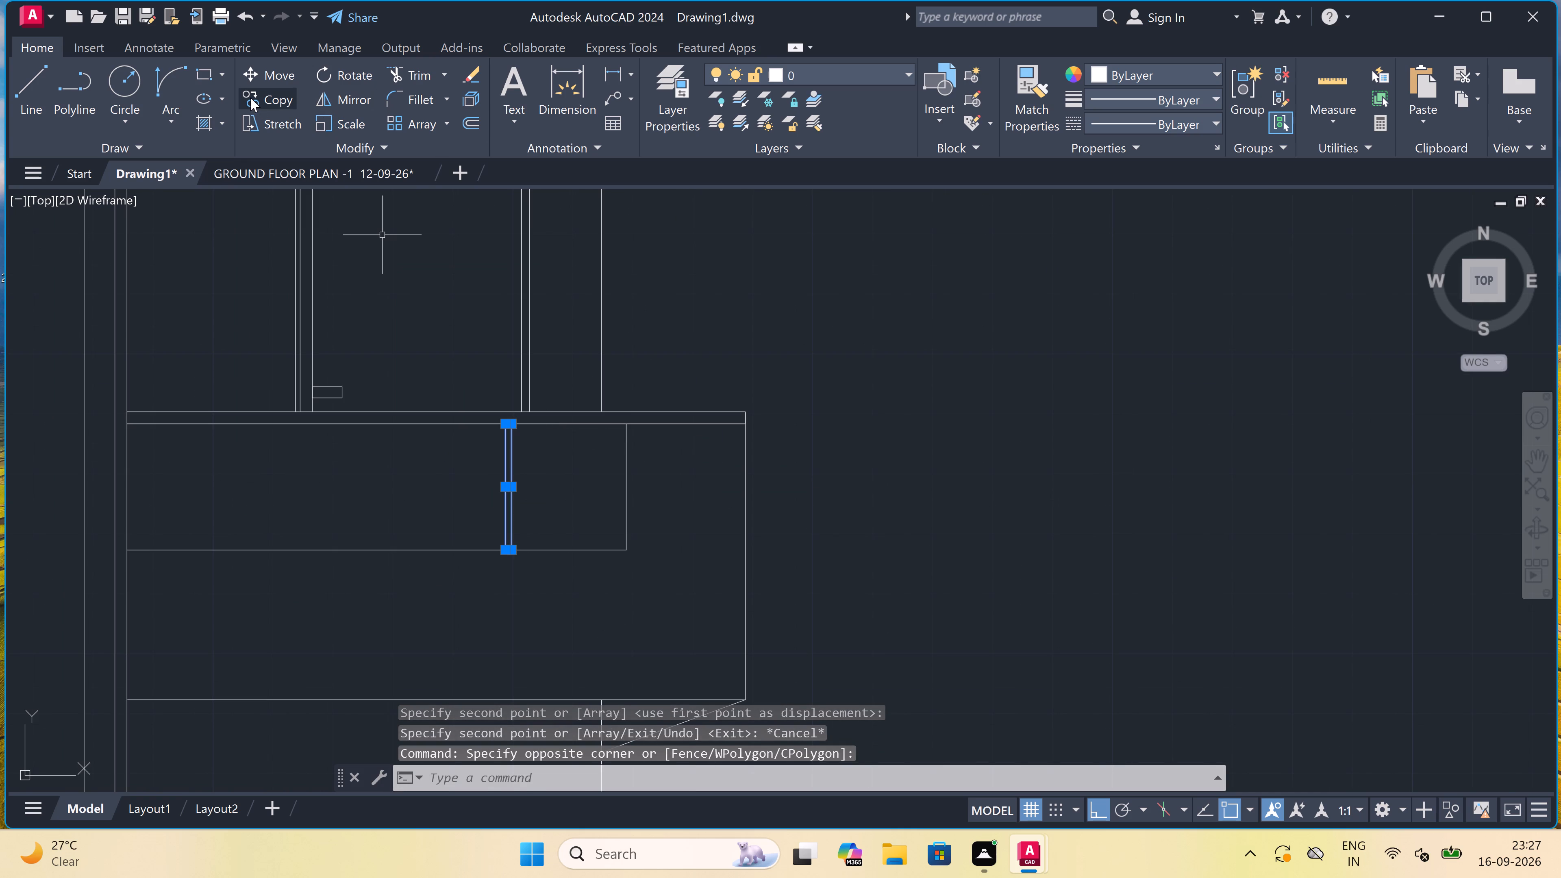
click(250, 98)
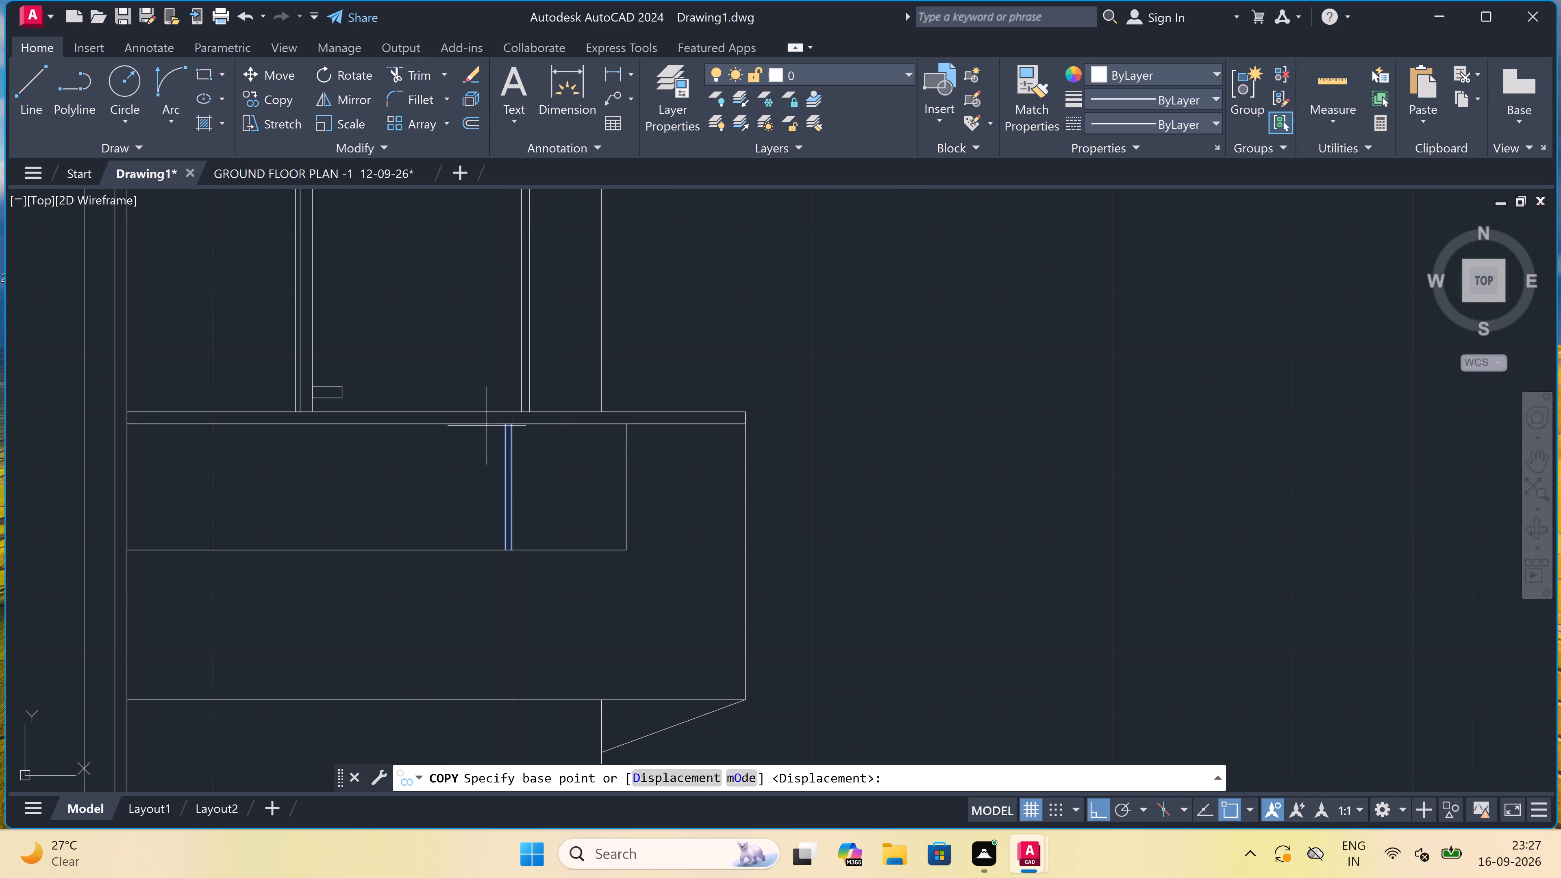
click(500, 422)
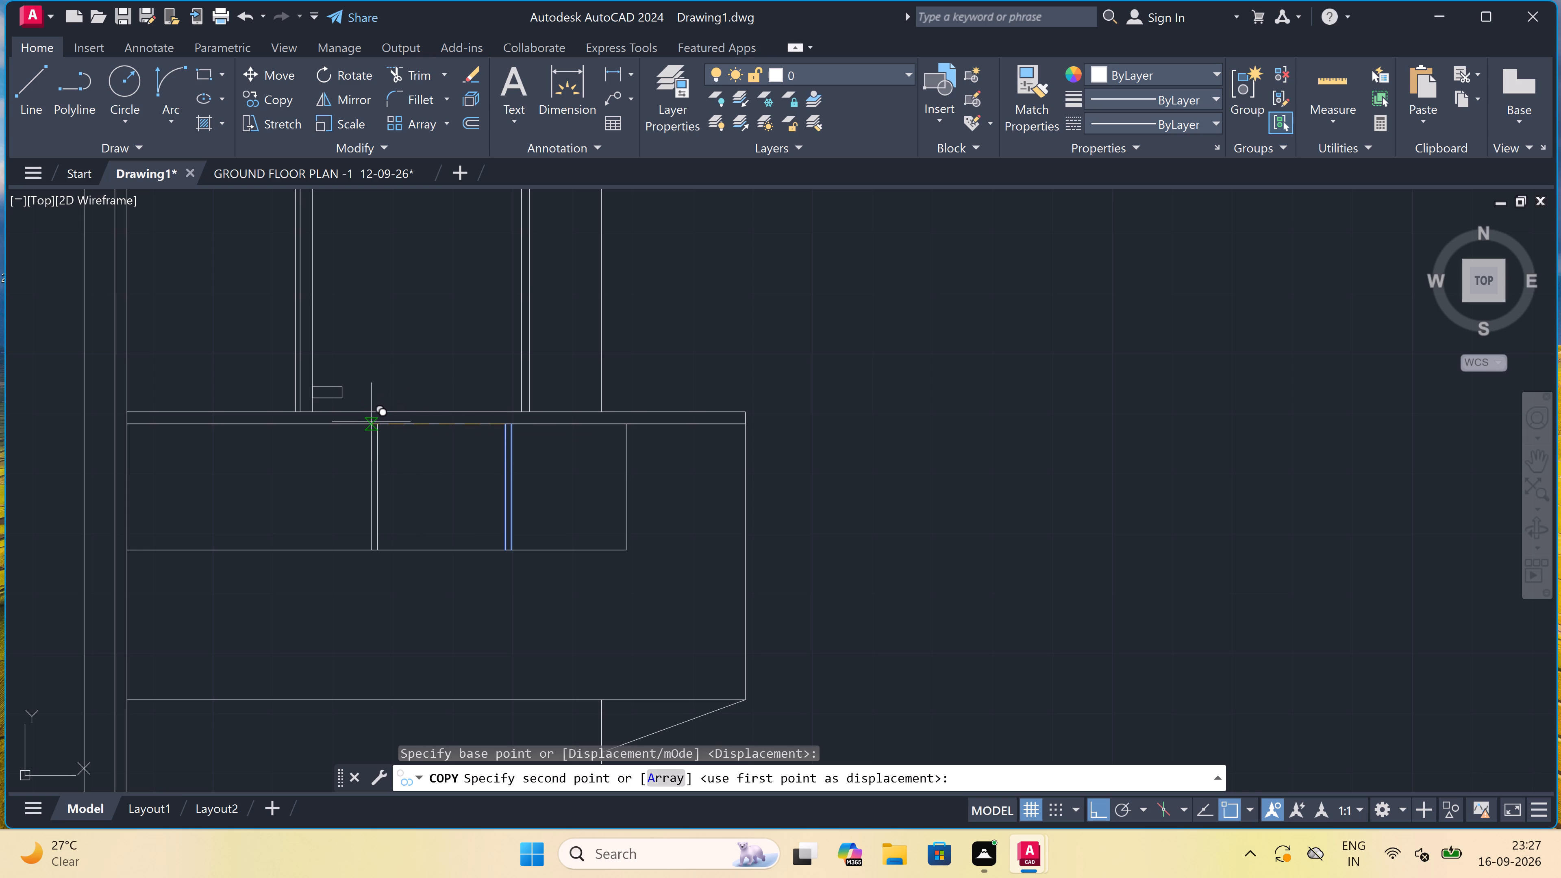
click(370, 422)
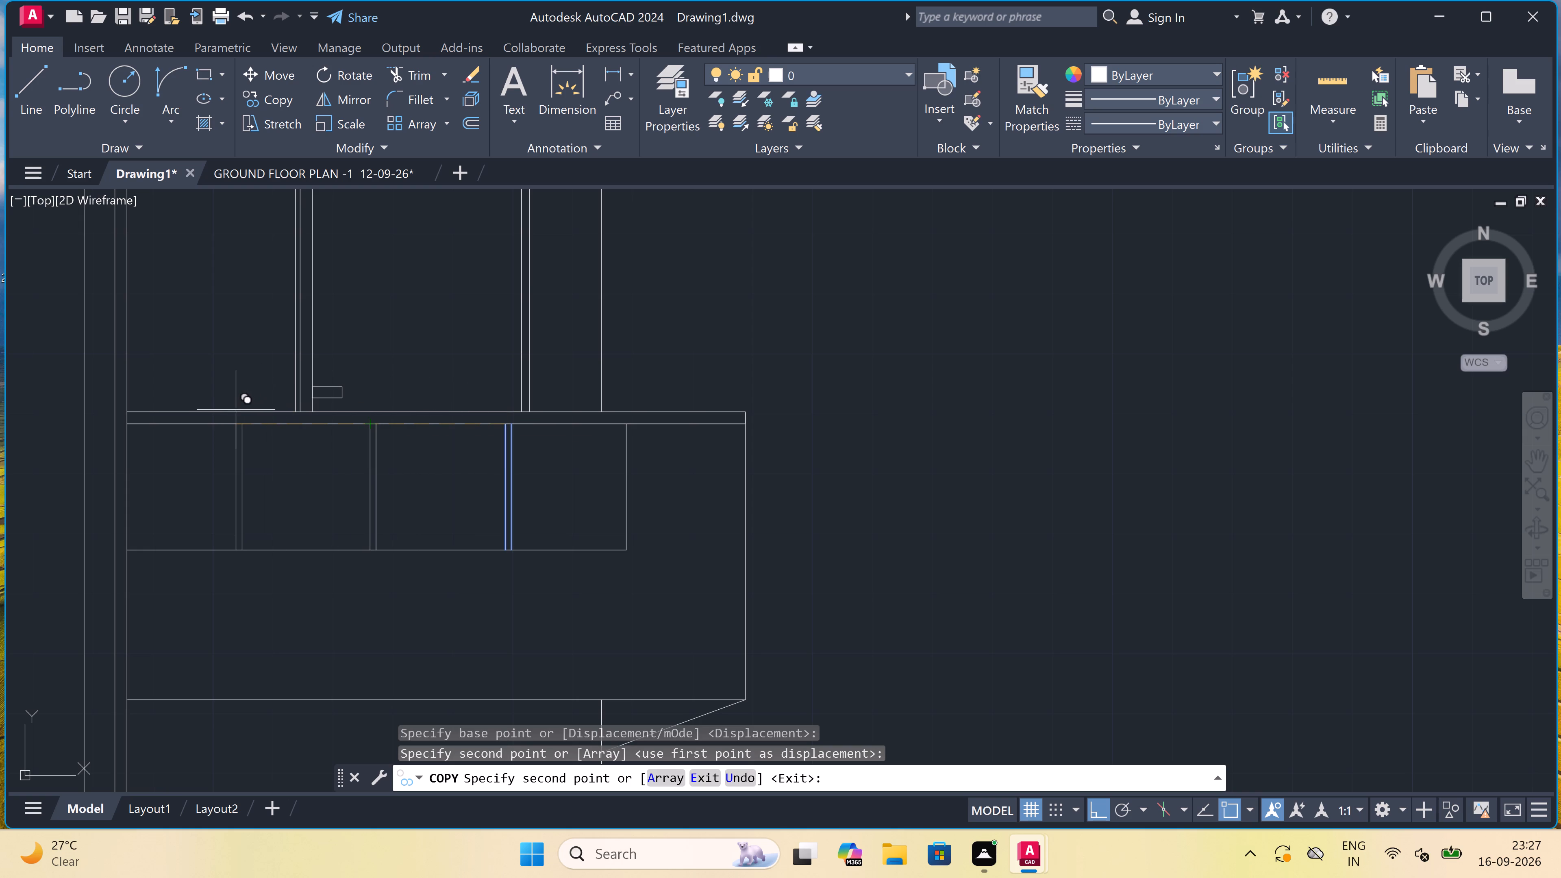
click(237, 422)
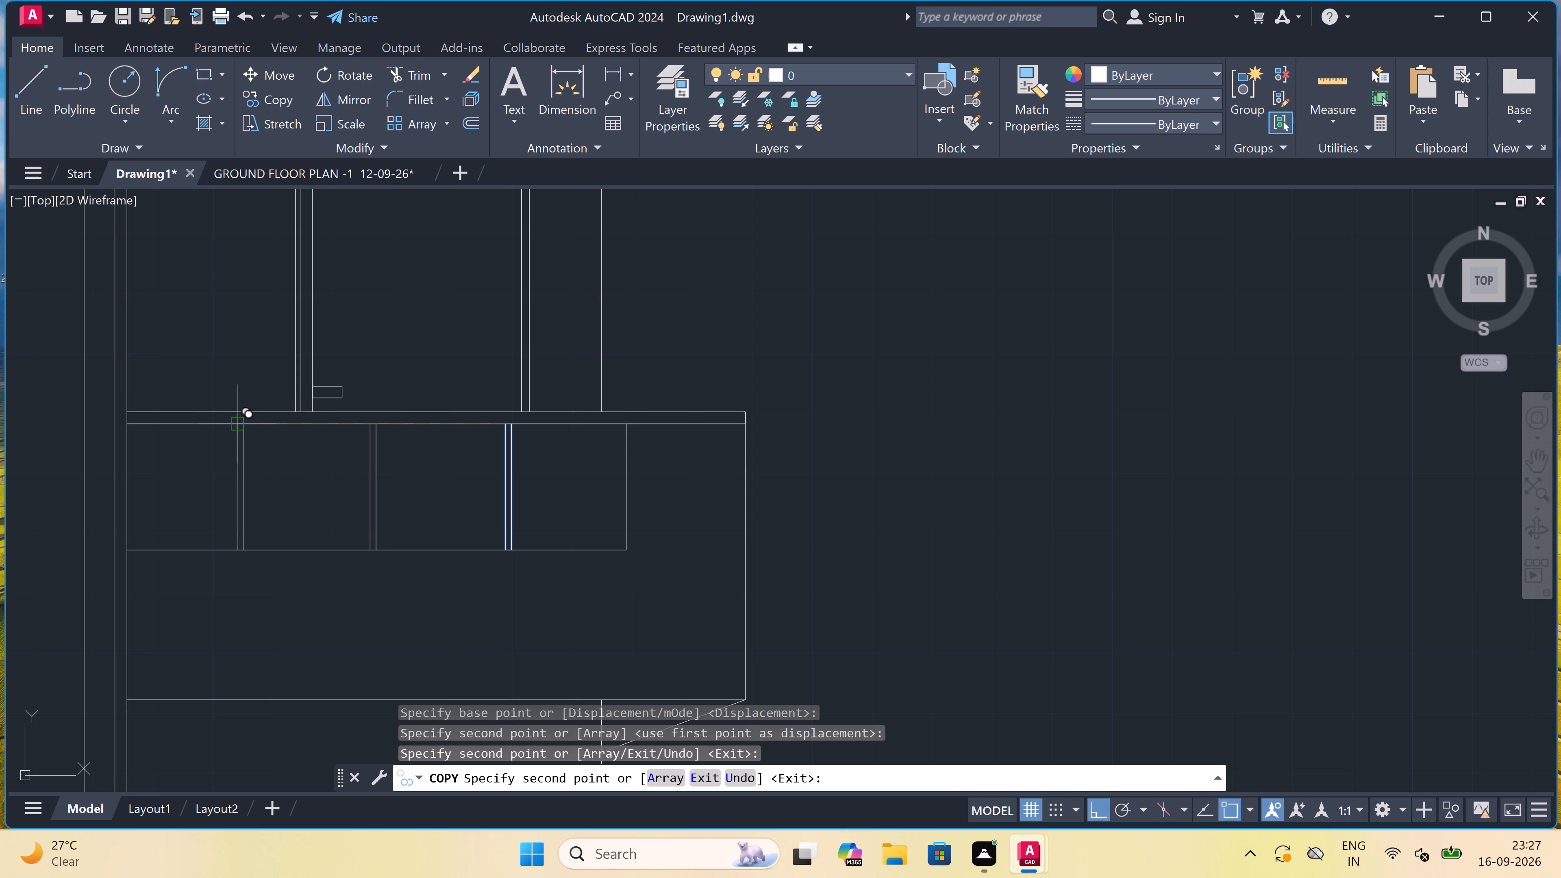
key(Escape)
Examine the ELEVATION's two parapet panels and the tall wall's top, close up and within the whole sheet.
scroll(575, 367, down, 4)
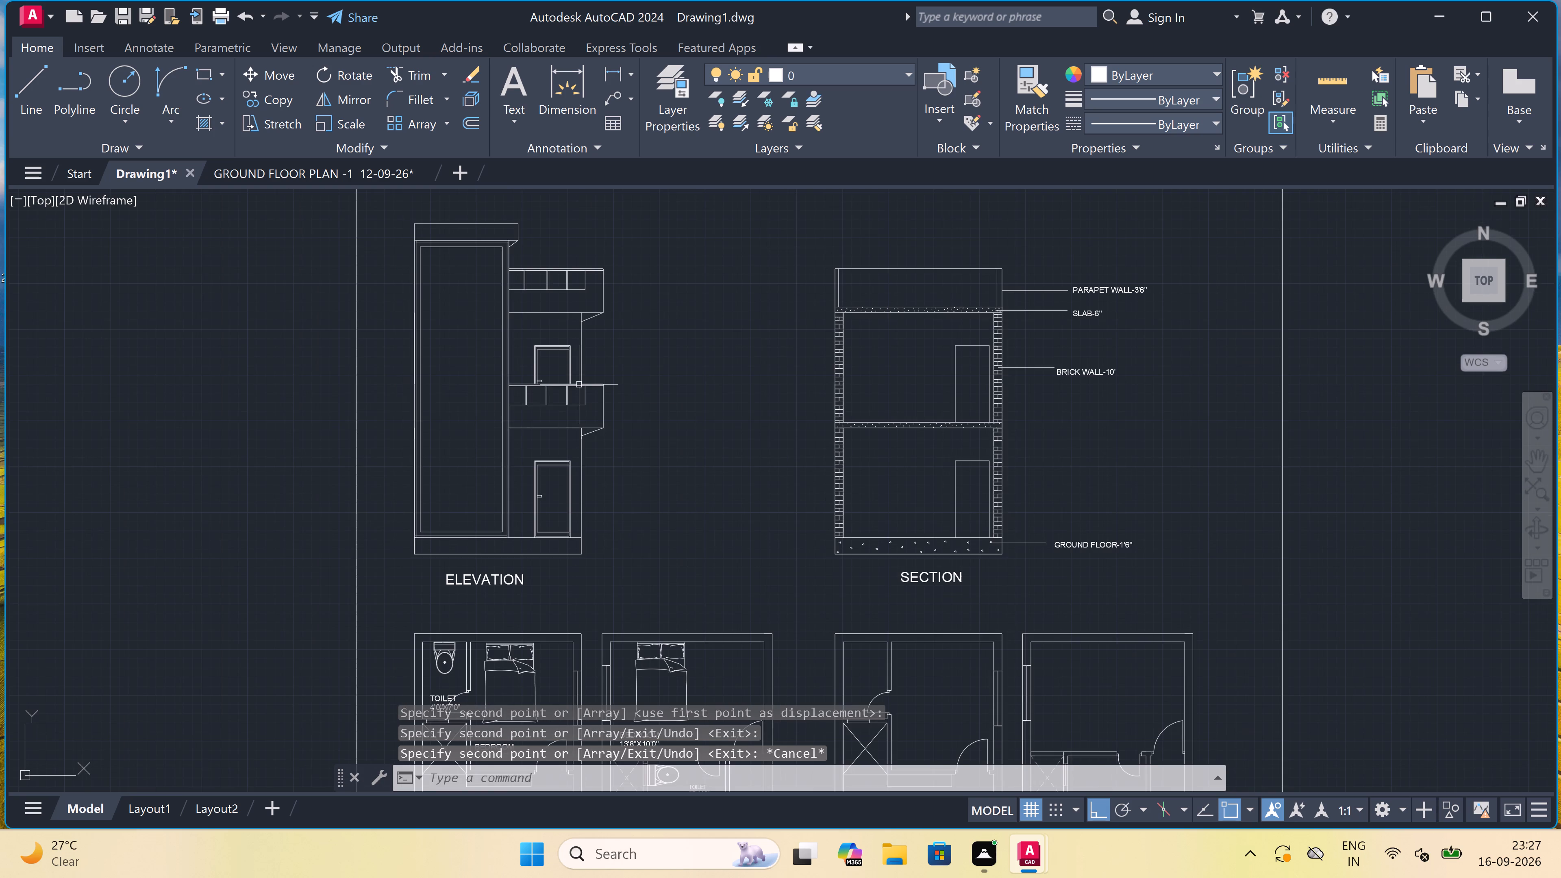
scroll(580, 385, up, 1)
scroll(580, 384, down, 2)
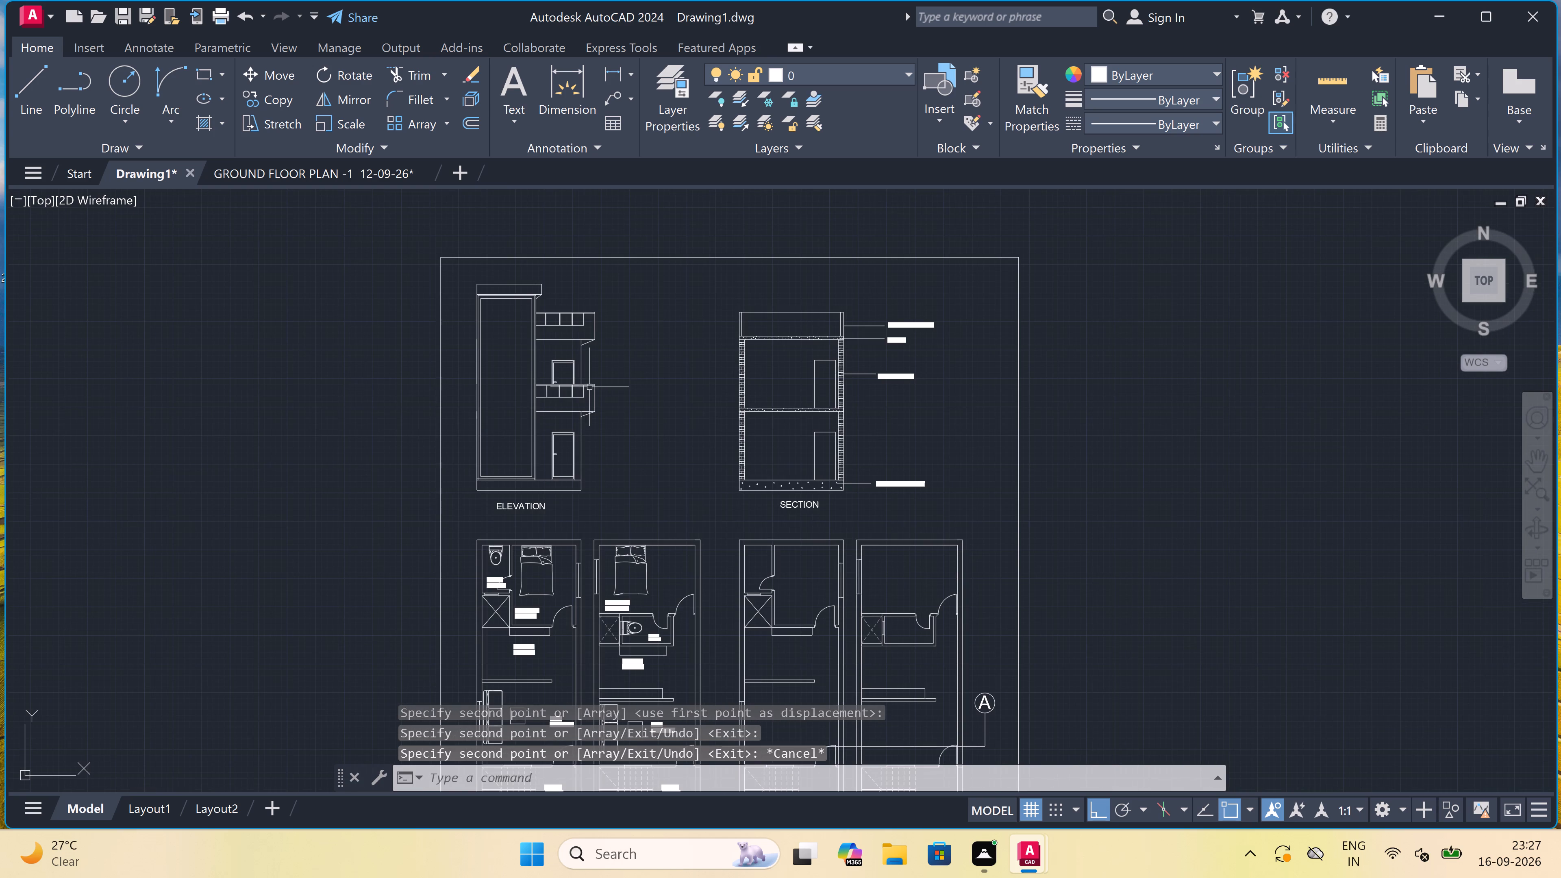
scroll(627, 331, up, 2)
scroll(611, 339, down, 1)
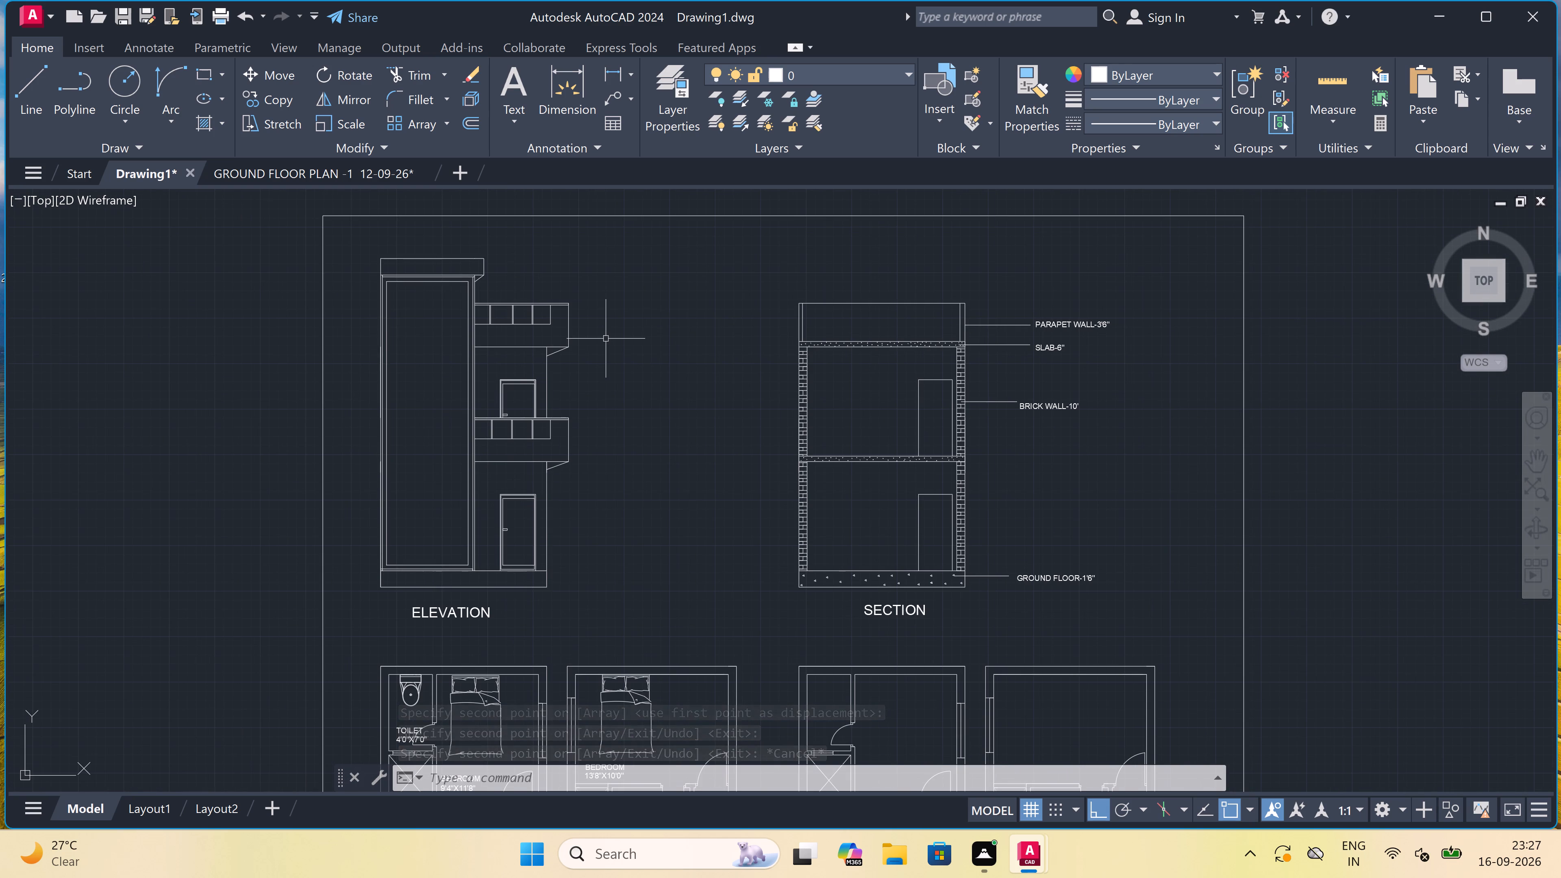
scroll(404, 320, up, 2)
scroll(407, 327, down, 3)
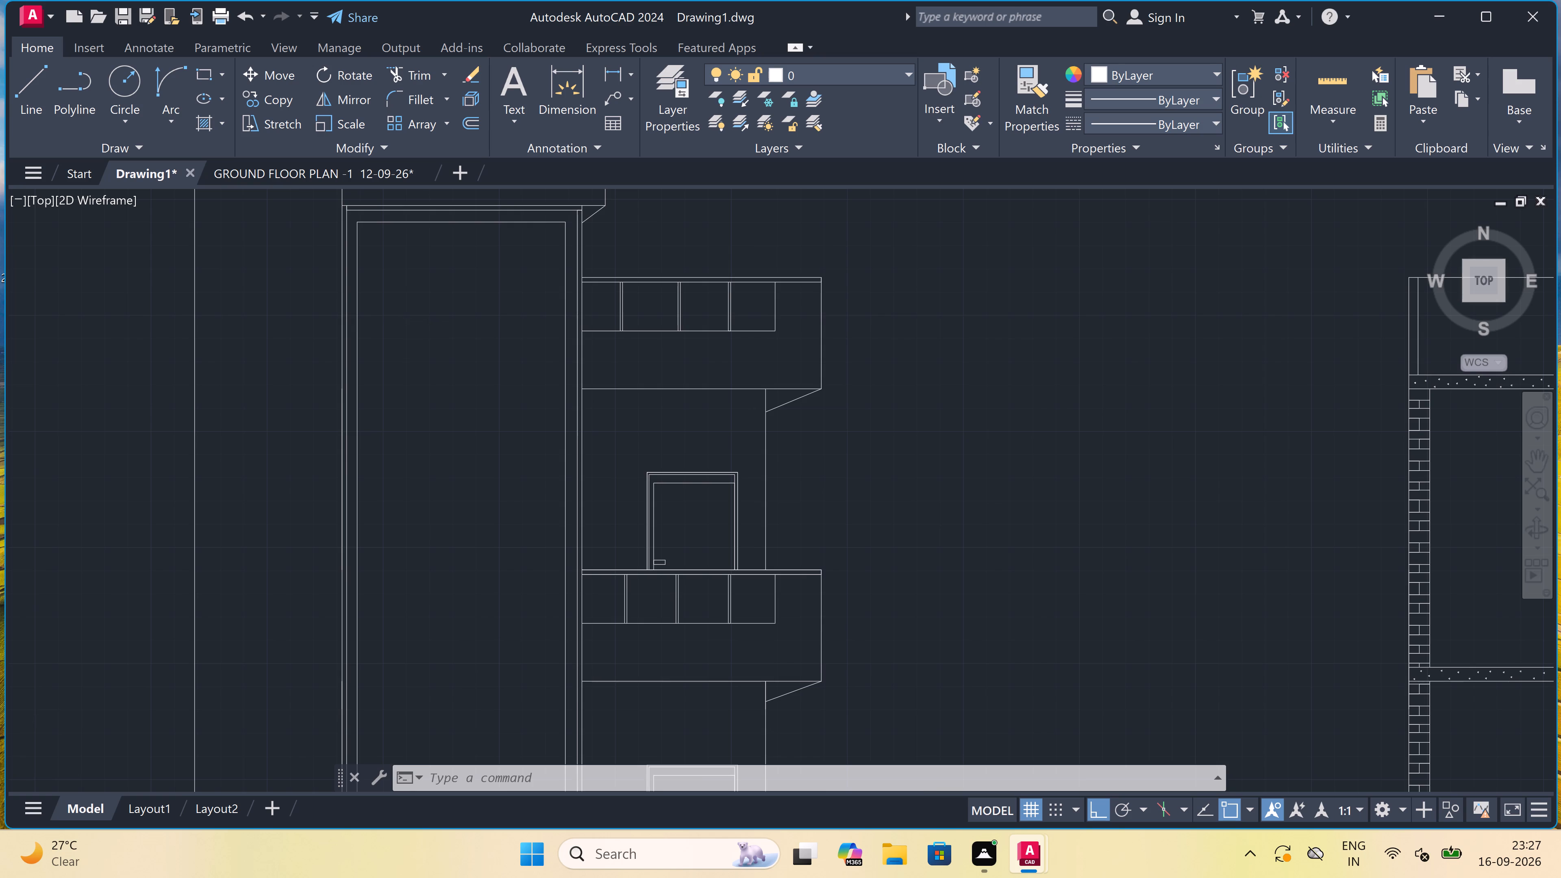
scroll(402, 261, up, 4)
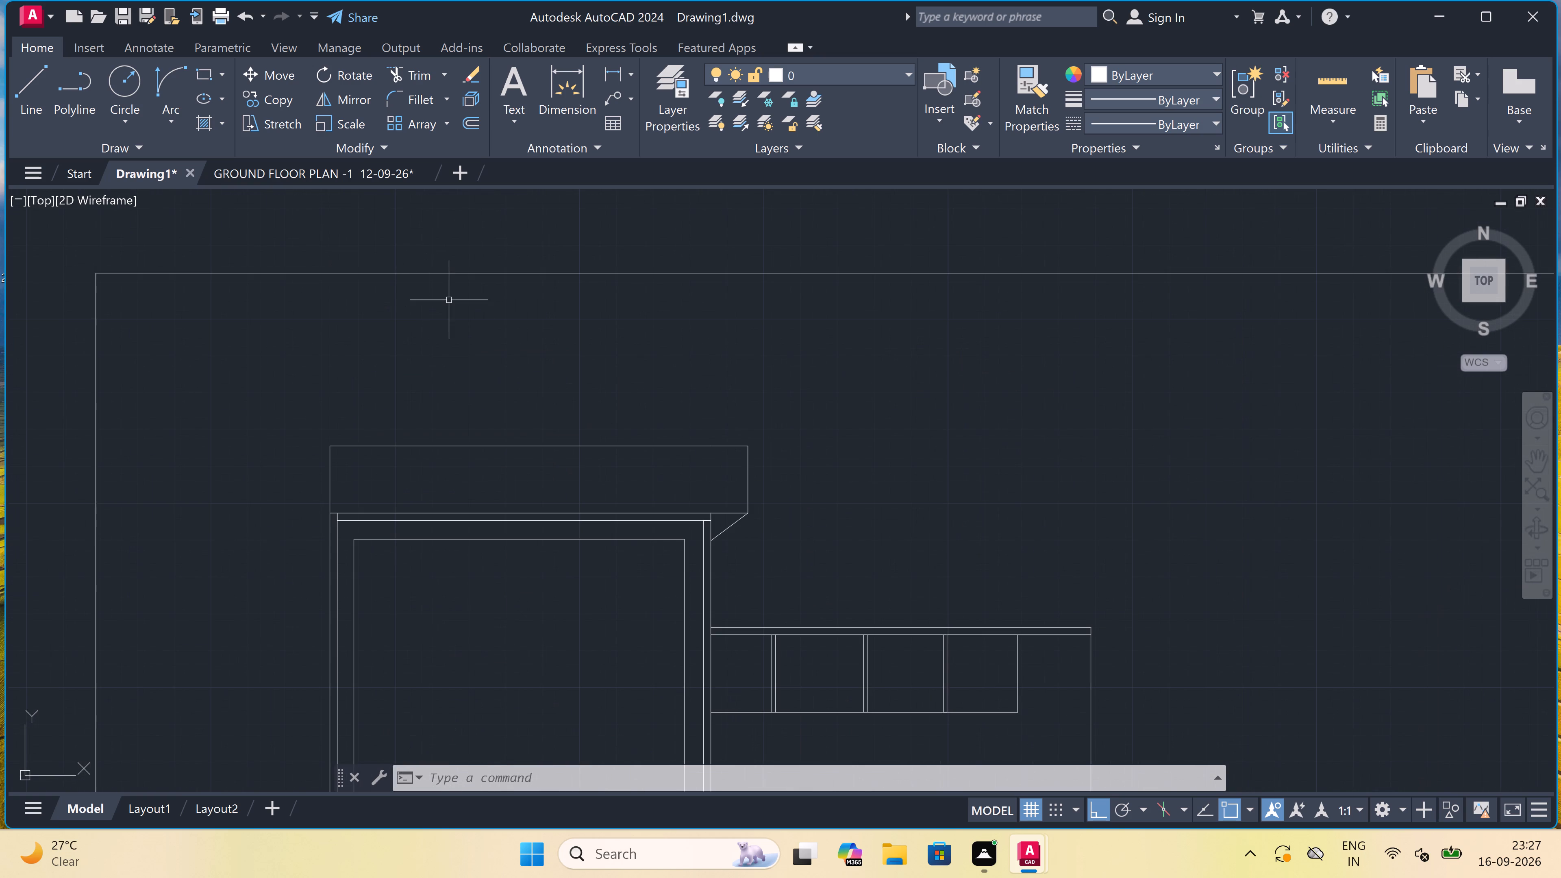
scroll(452, 301, down, 3)
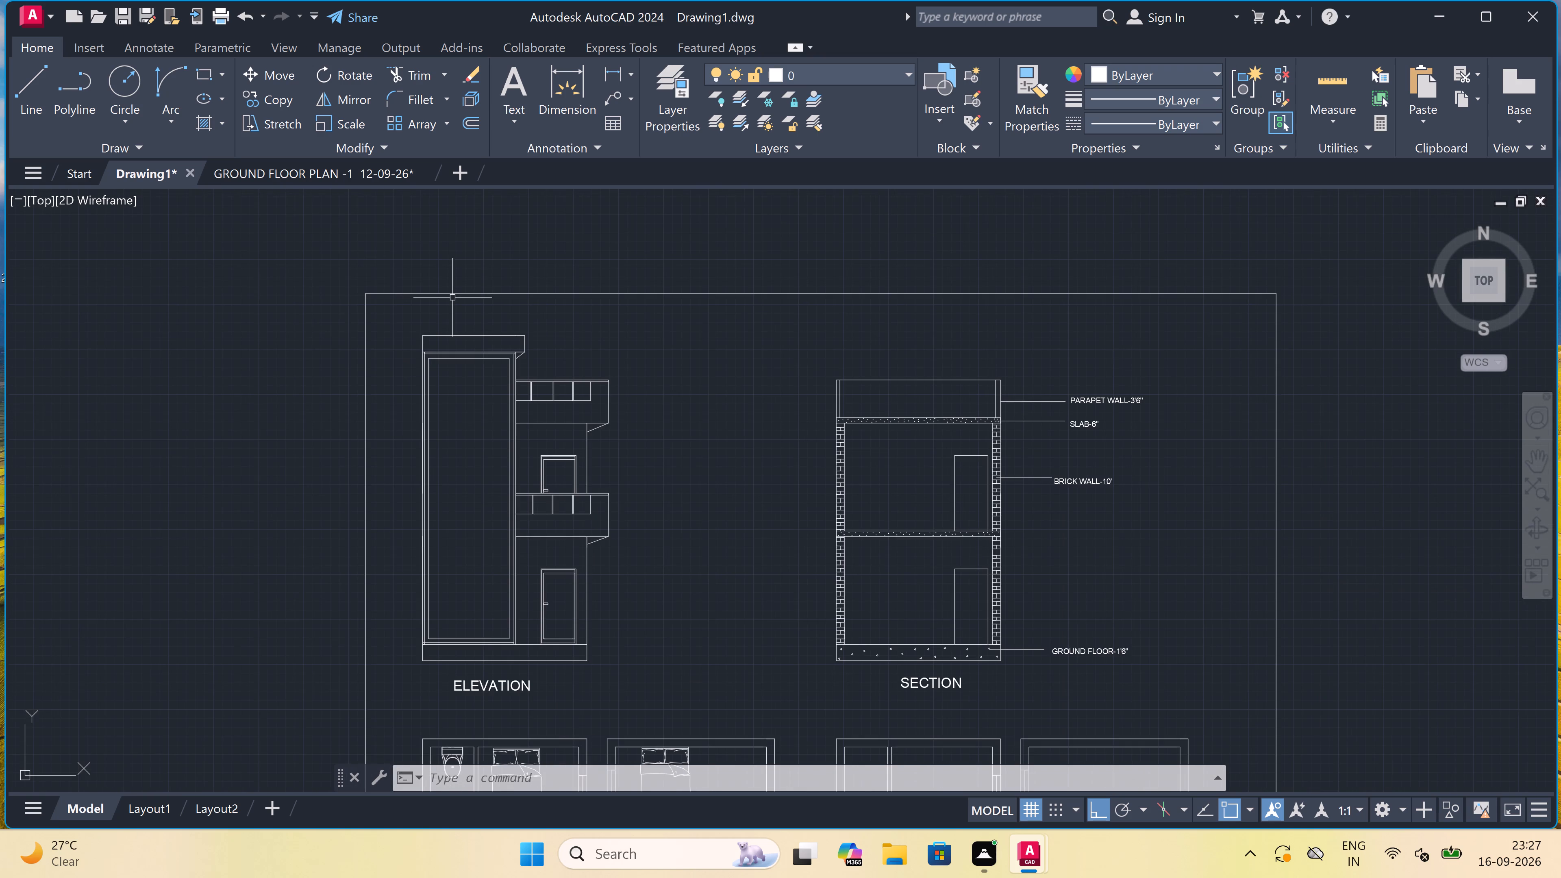
Draw four closely spaced horizontal brick-course lines across the SECTION's left parapet wall, just above the roof slab.
scroll(454, 294, down, 1)
scroll(892, 403, up, 2)
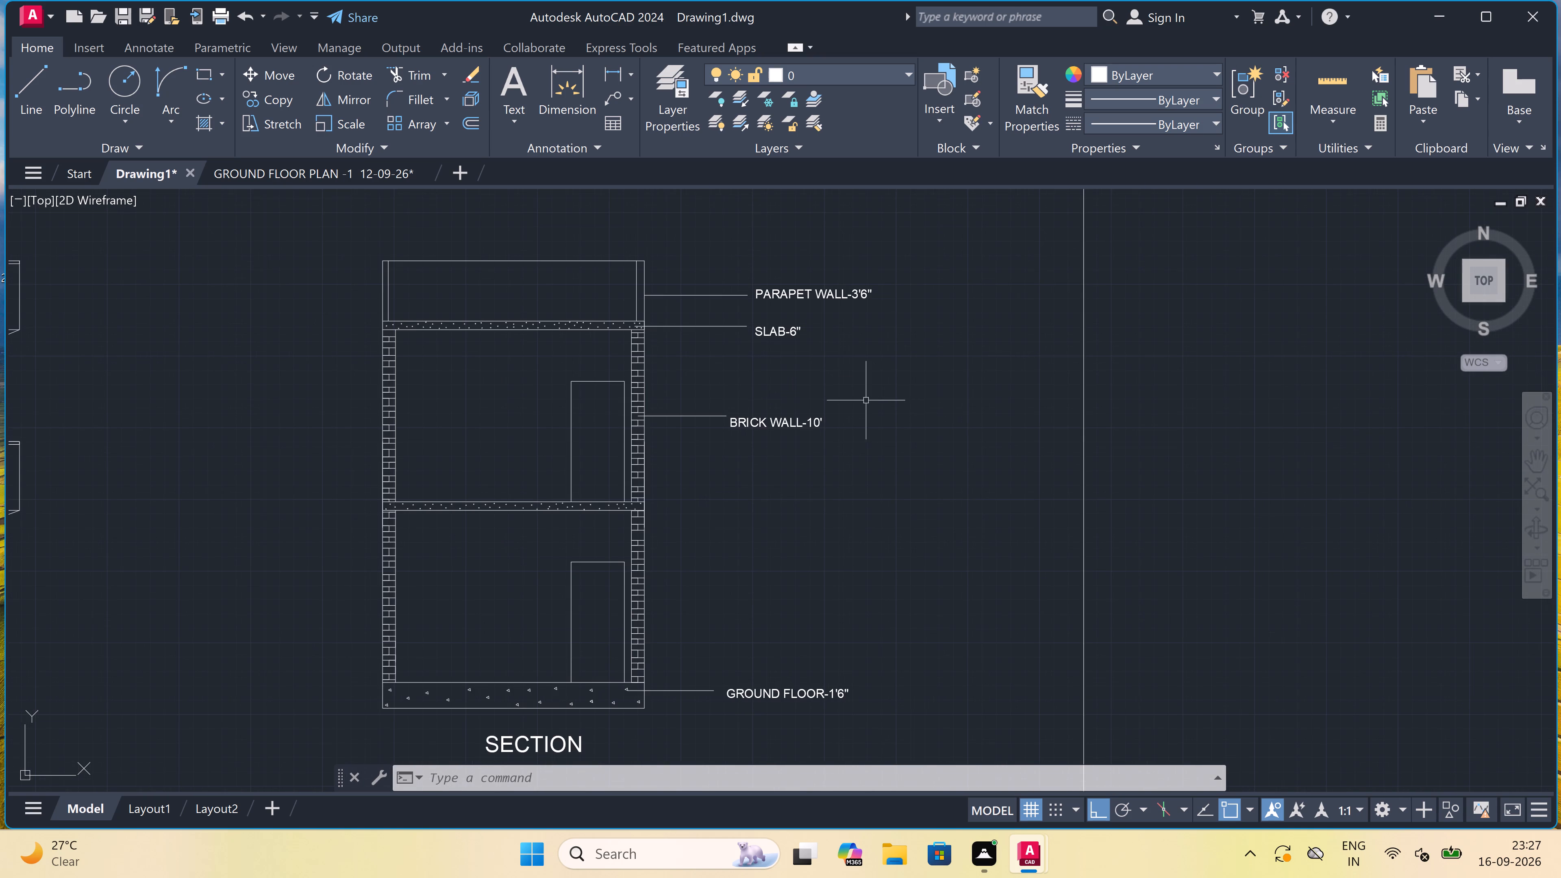
scroll(413, 294, up, 2)
scroll(409, 294, down, 3)
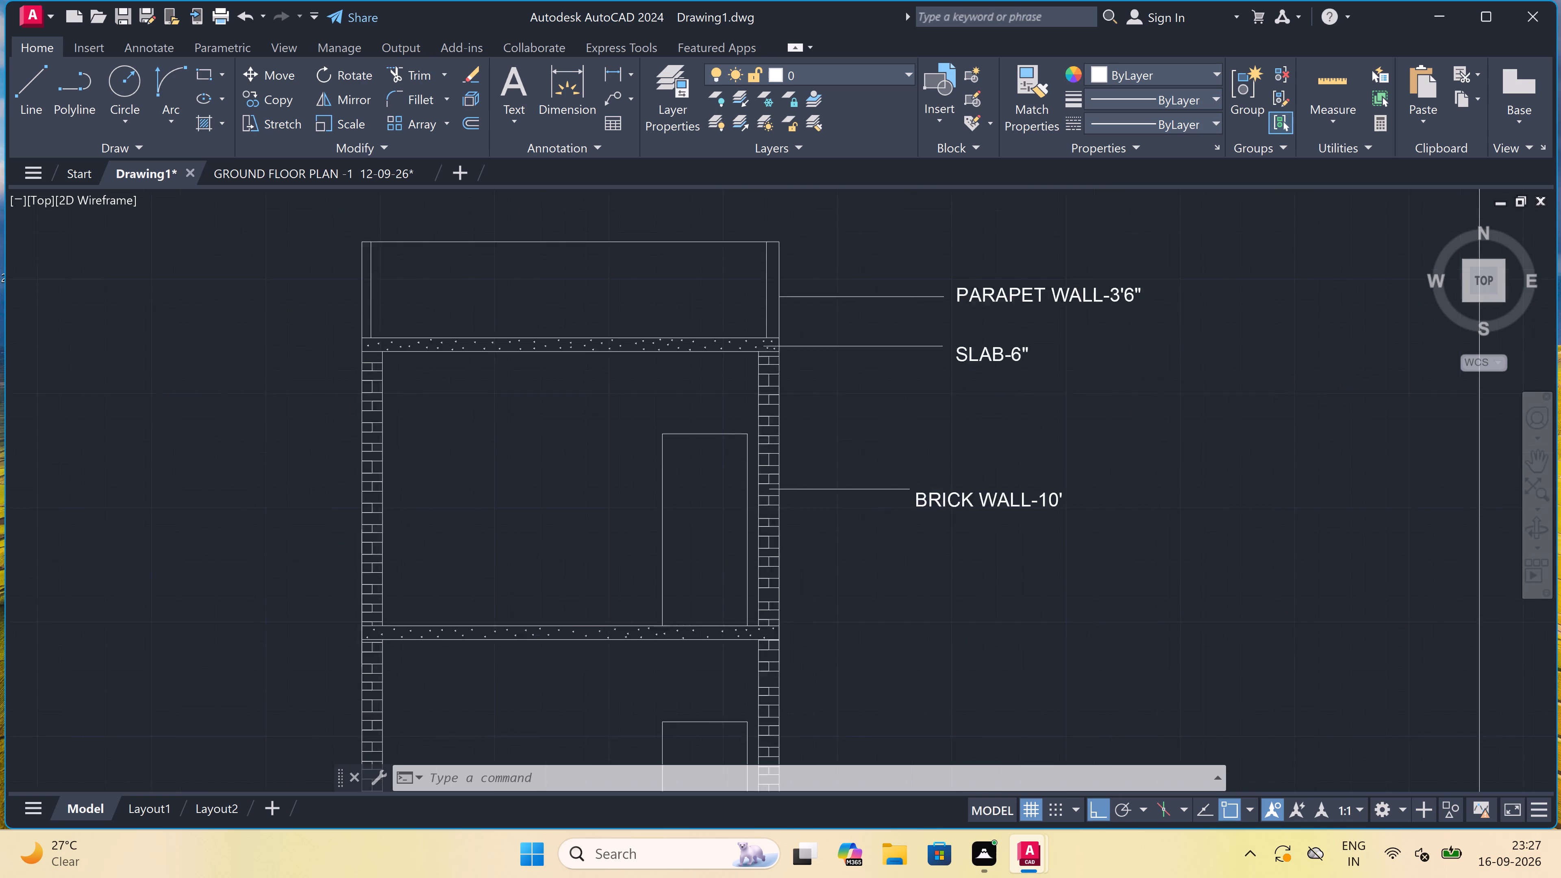
scroll(377, 273, up, 4)
scroll(434, 309, up, 2)
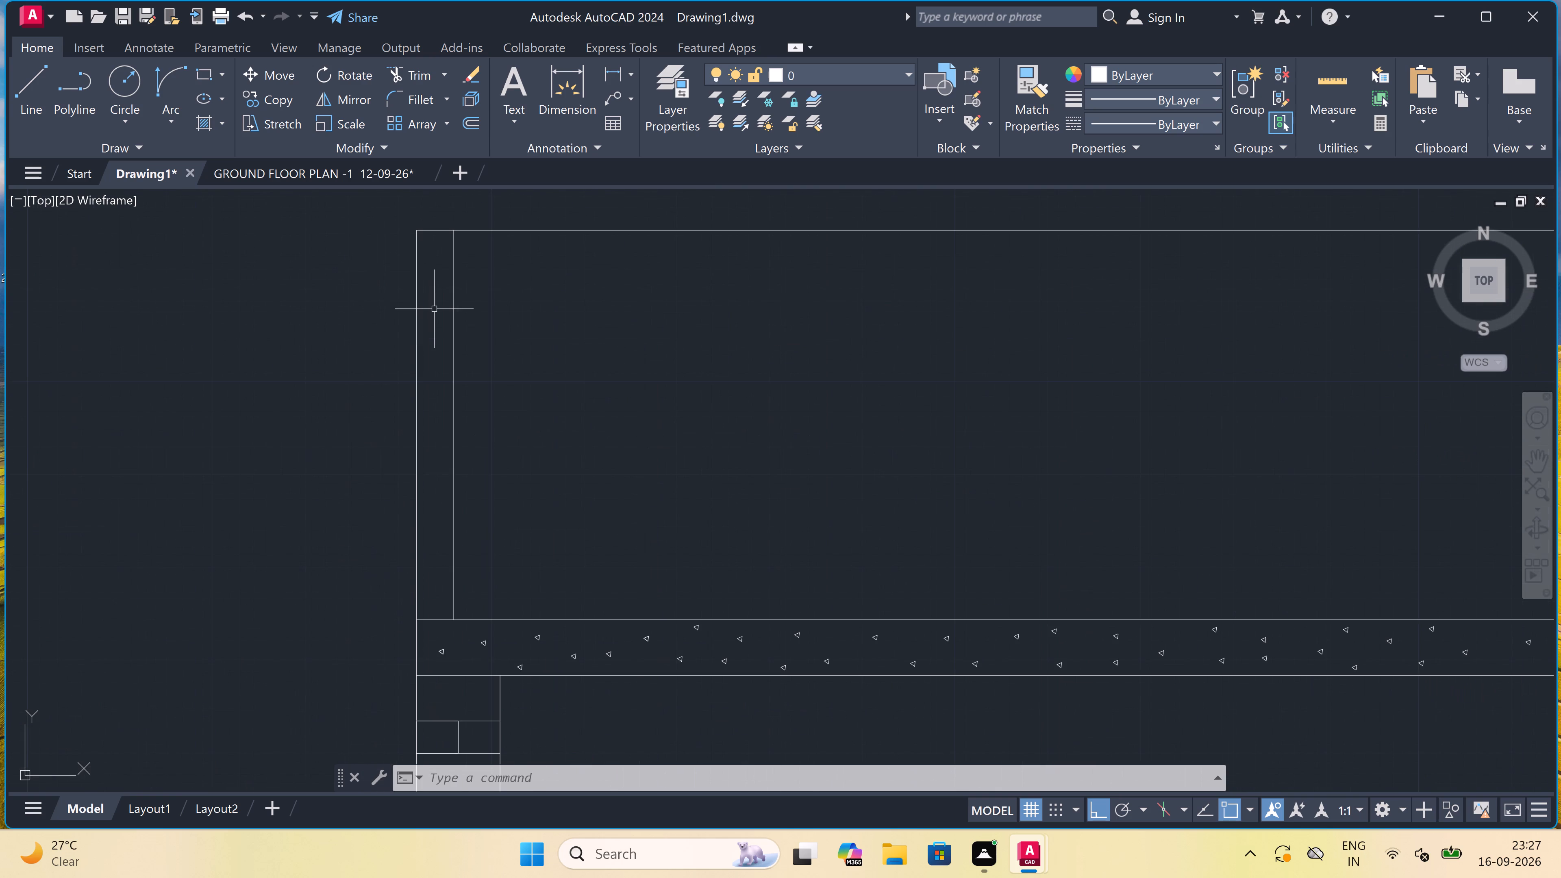
key(l)
key(space)
double_click(414, 587)
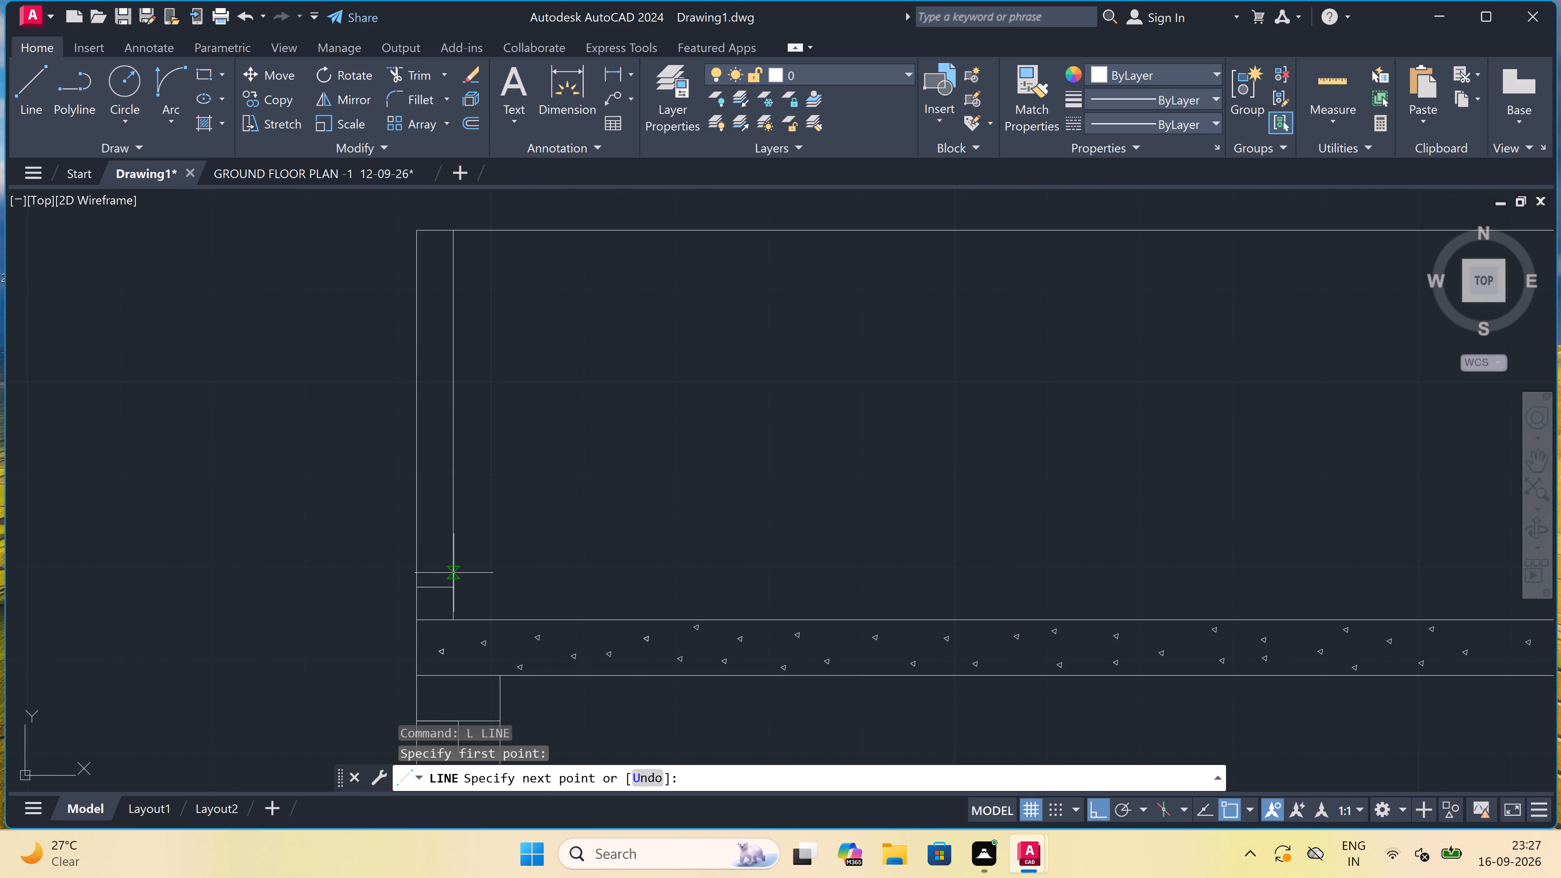
double_click(454, 581)
click(449, 563)
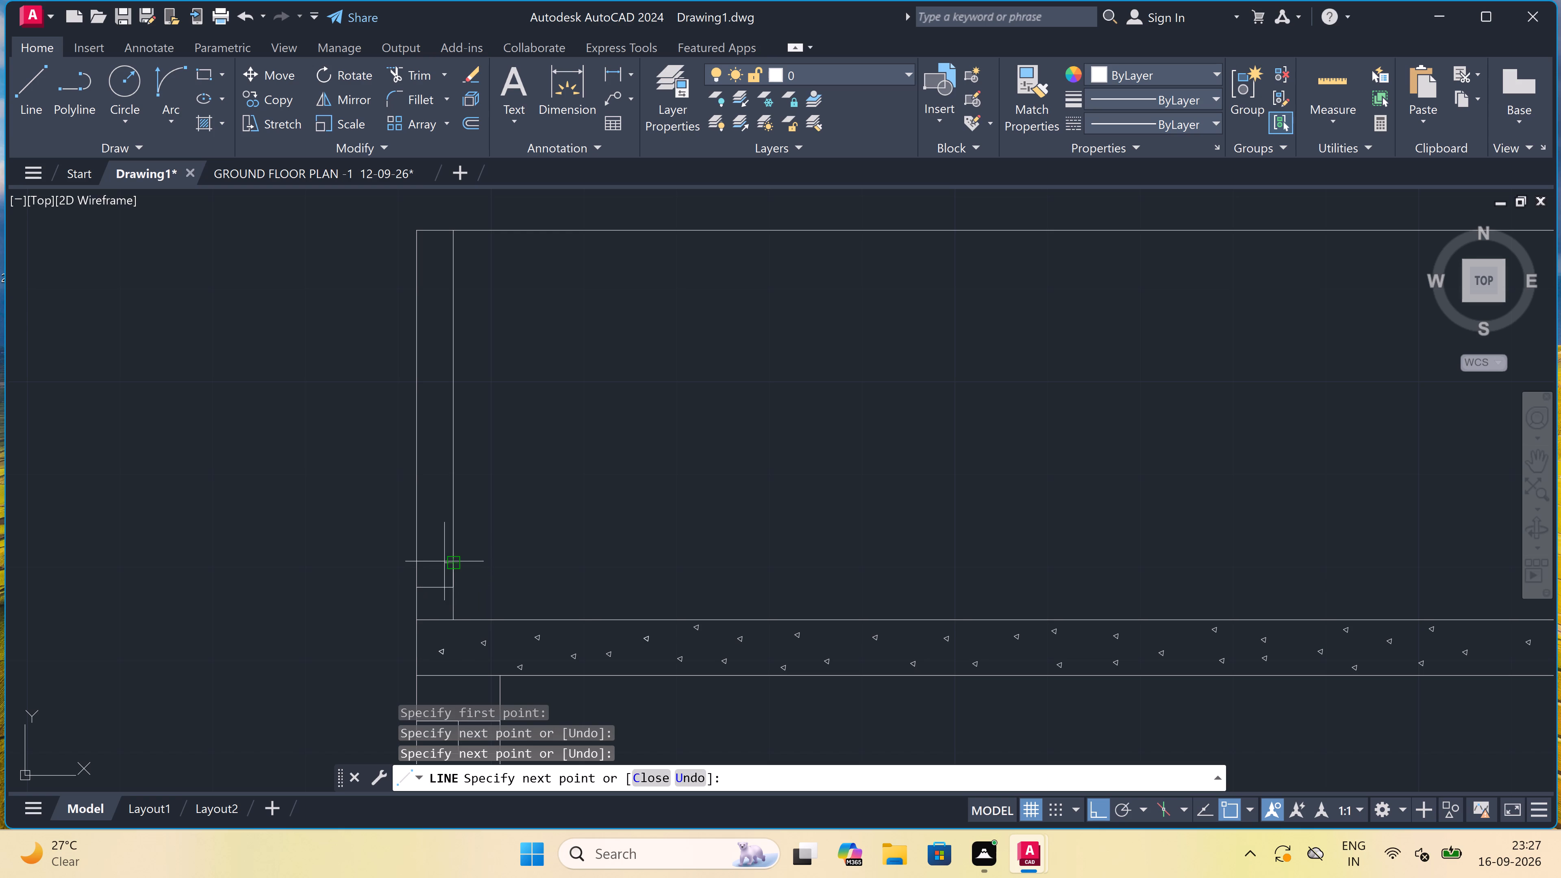
click(412, 560)
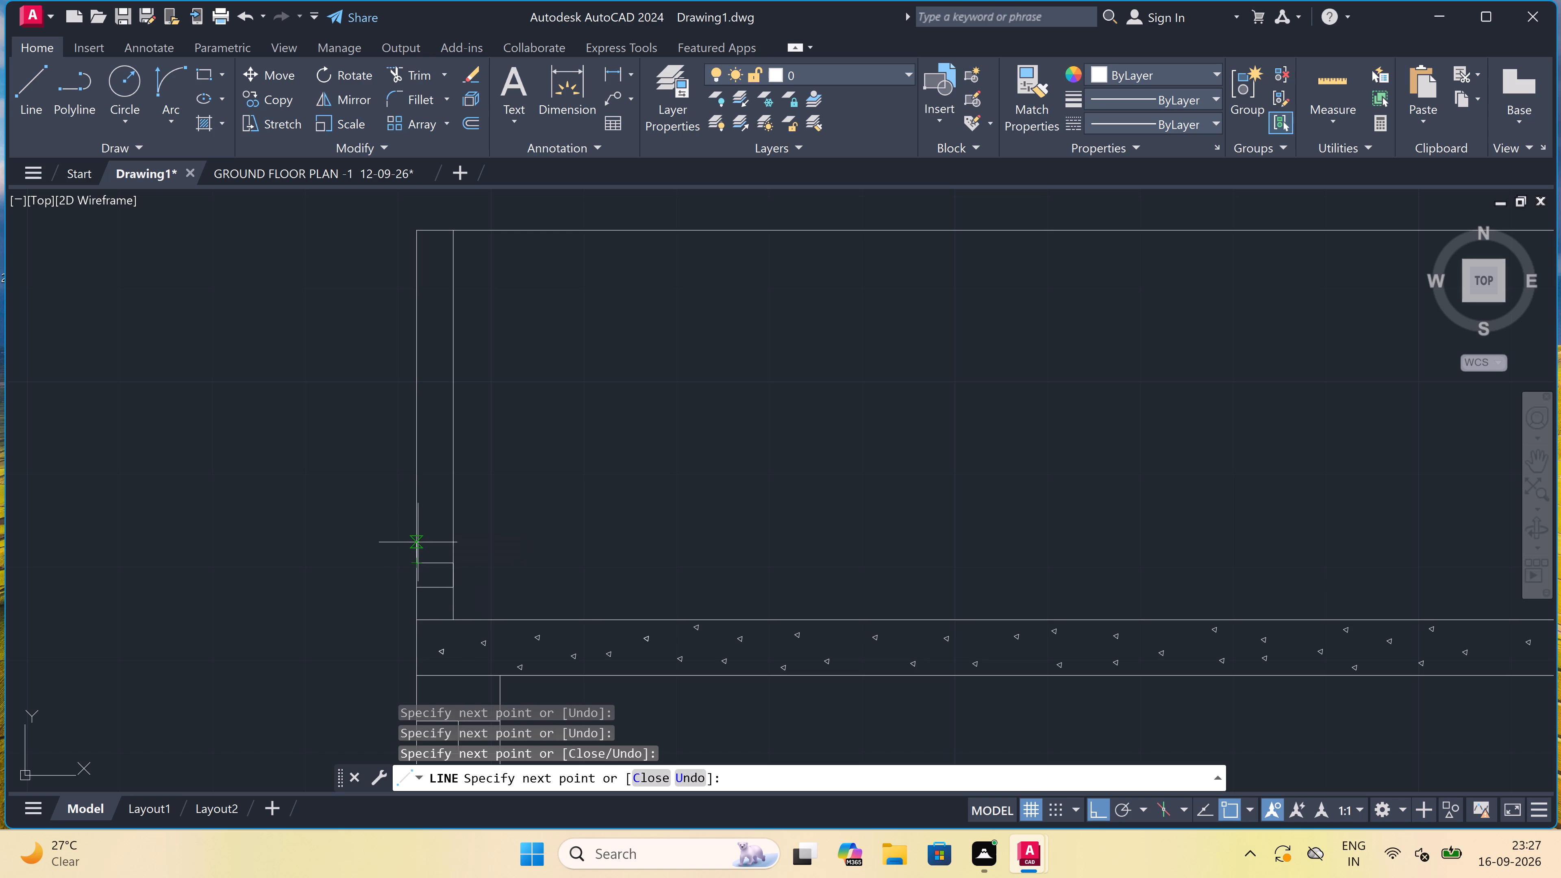
click(418, 535)
click(453, 532)
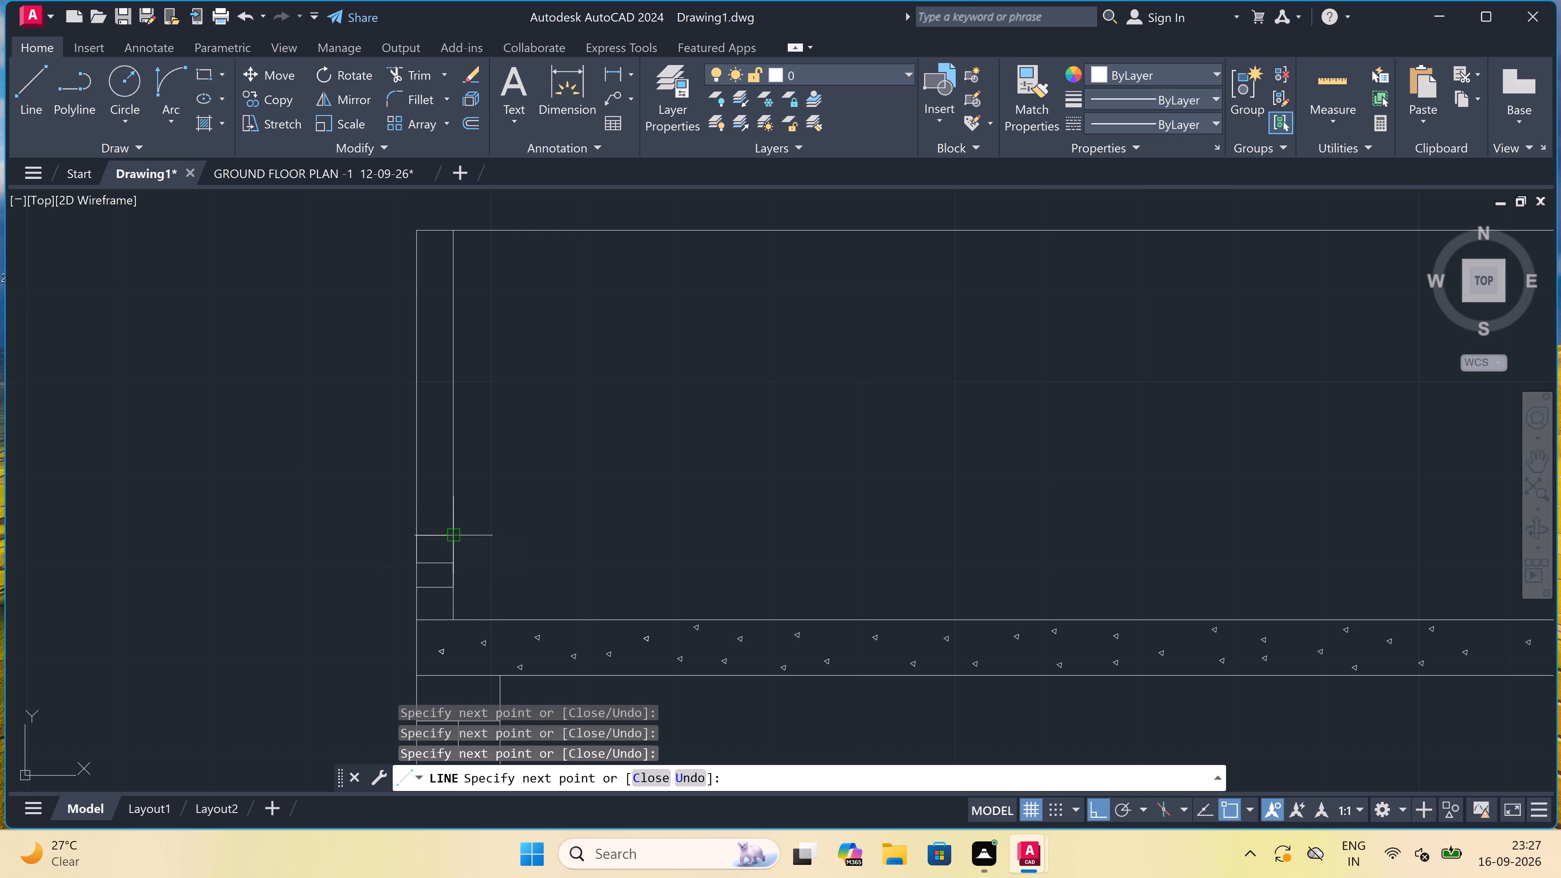
click(453, 510)
click(414, 513)
key(Escape)
Copy the four course lines straight up three times in succession, filling the left parapet wall to its top.
drag(442, 490, 439, 498)
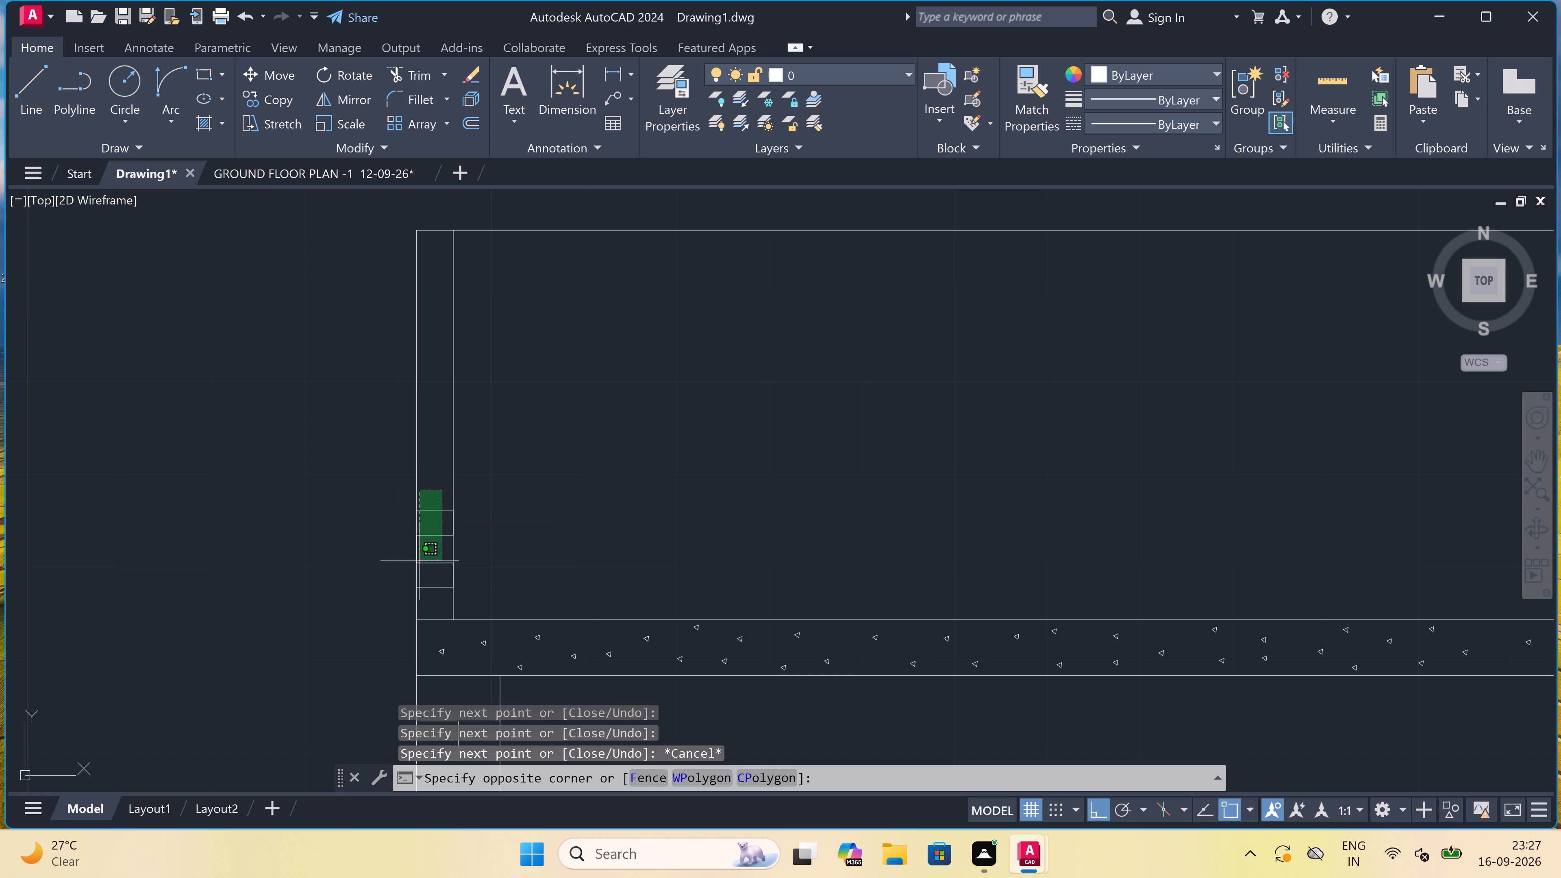
click(425, 606)
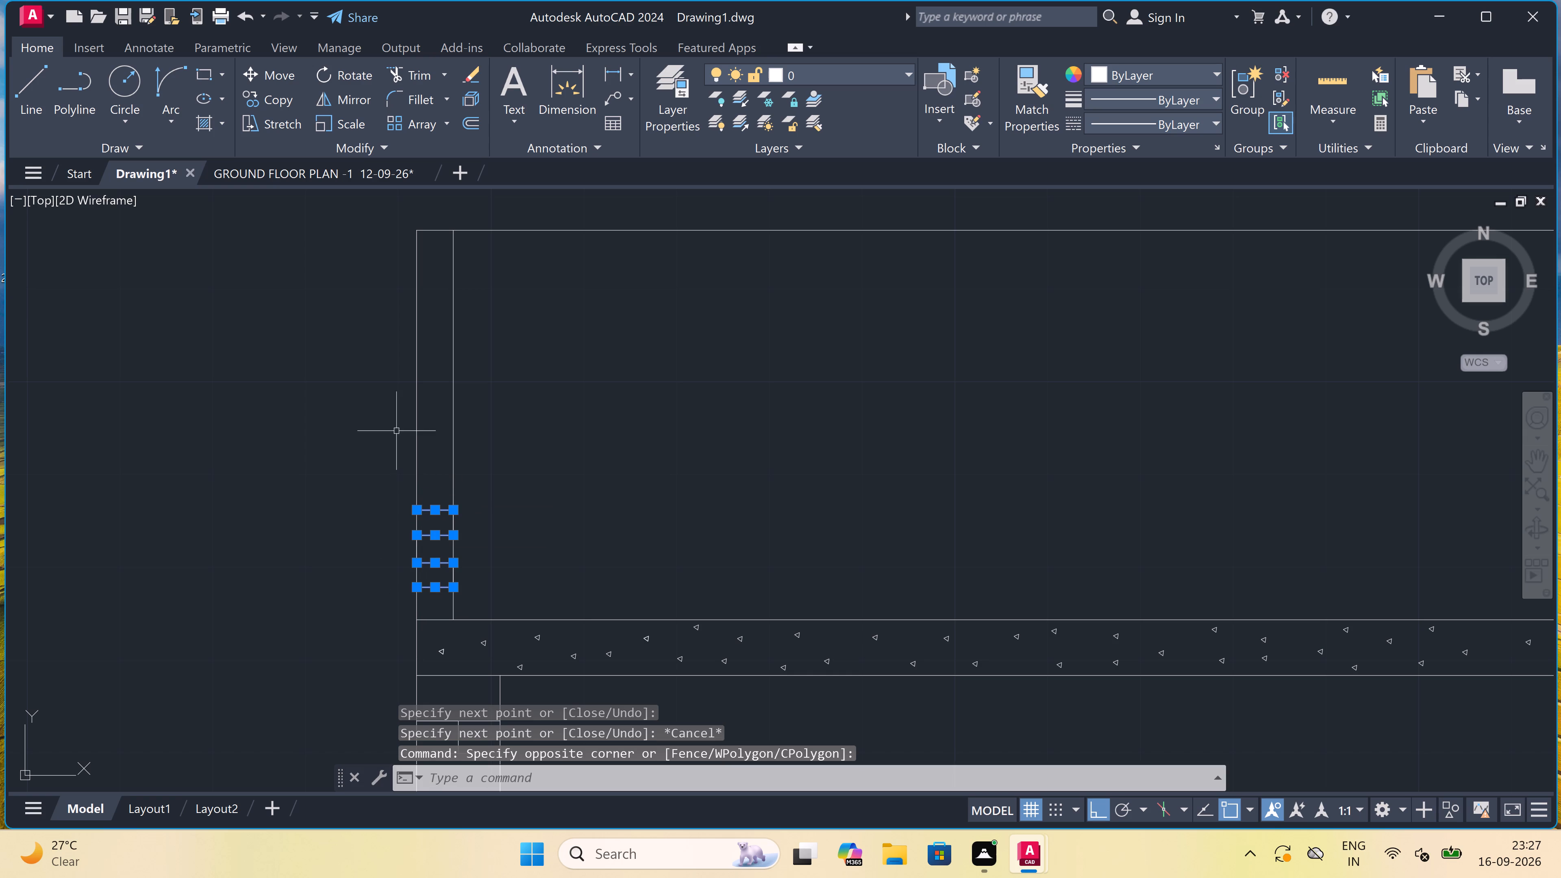
click(247, 96)
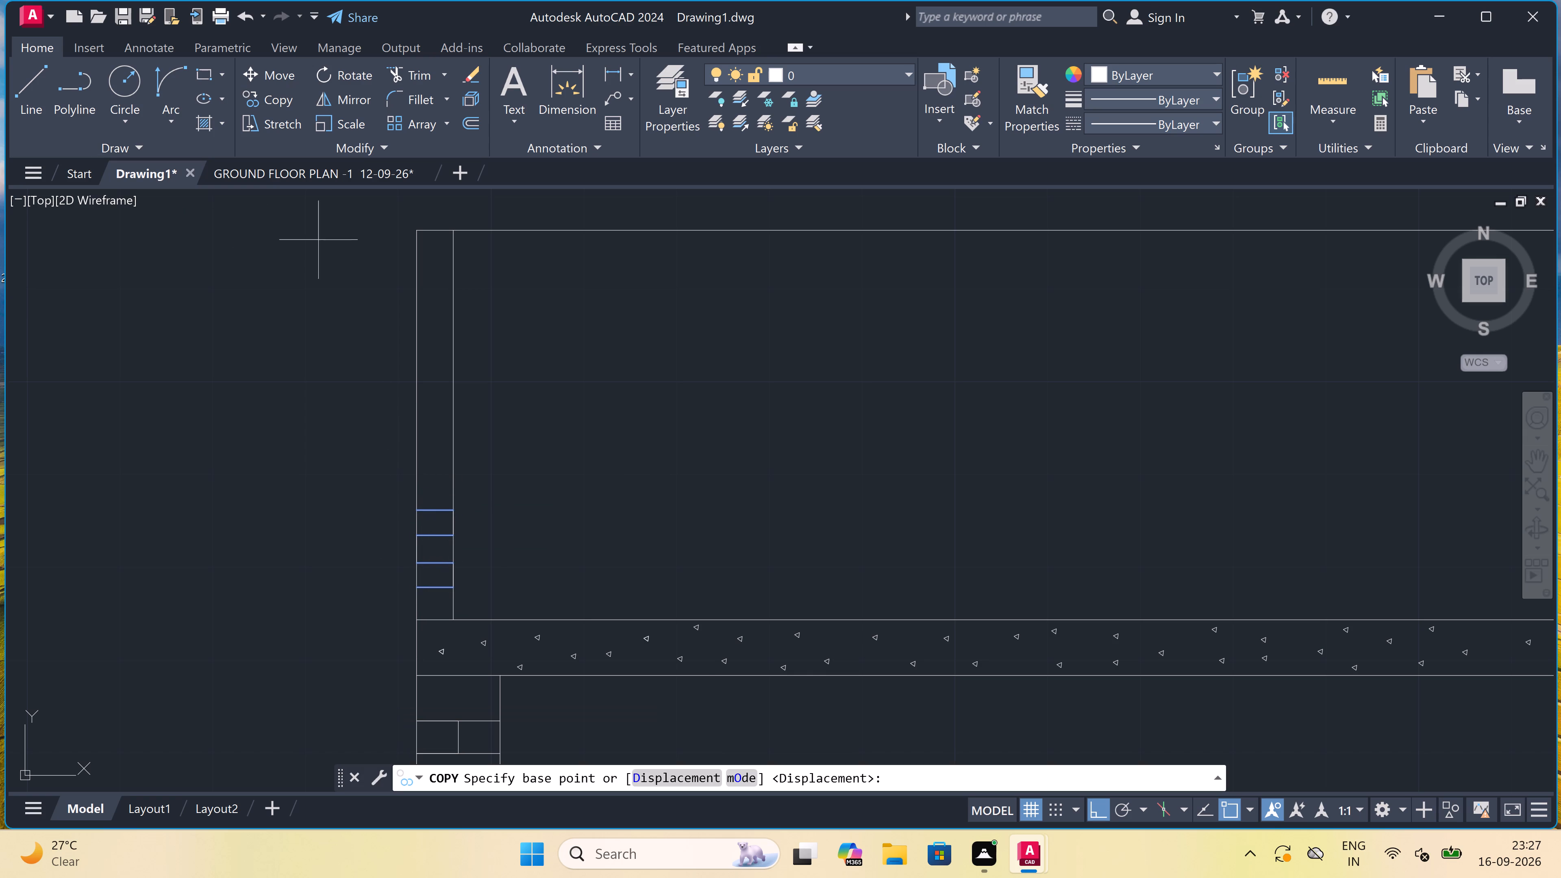
click(415, 591)
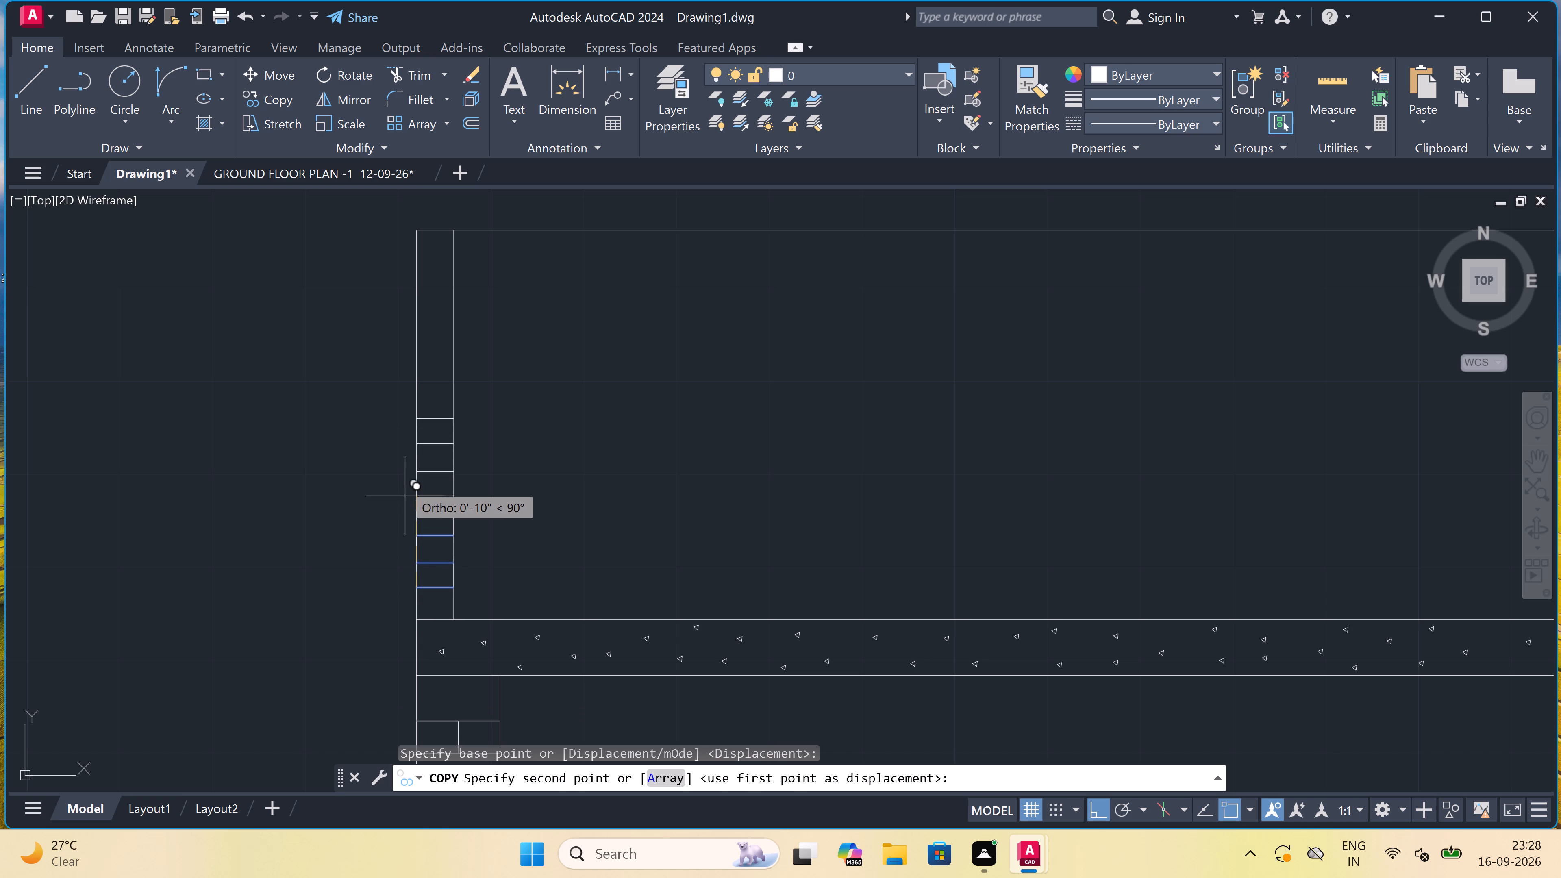
double_click(416, 487)
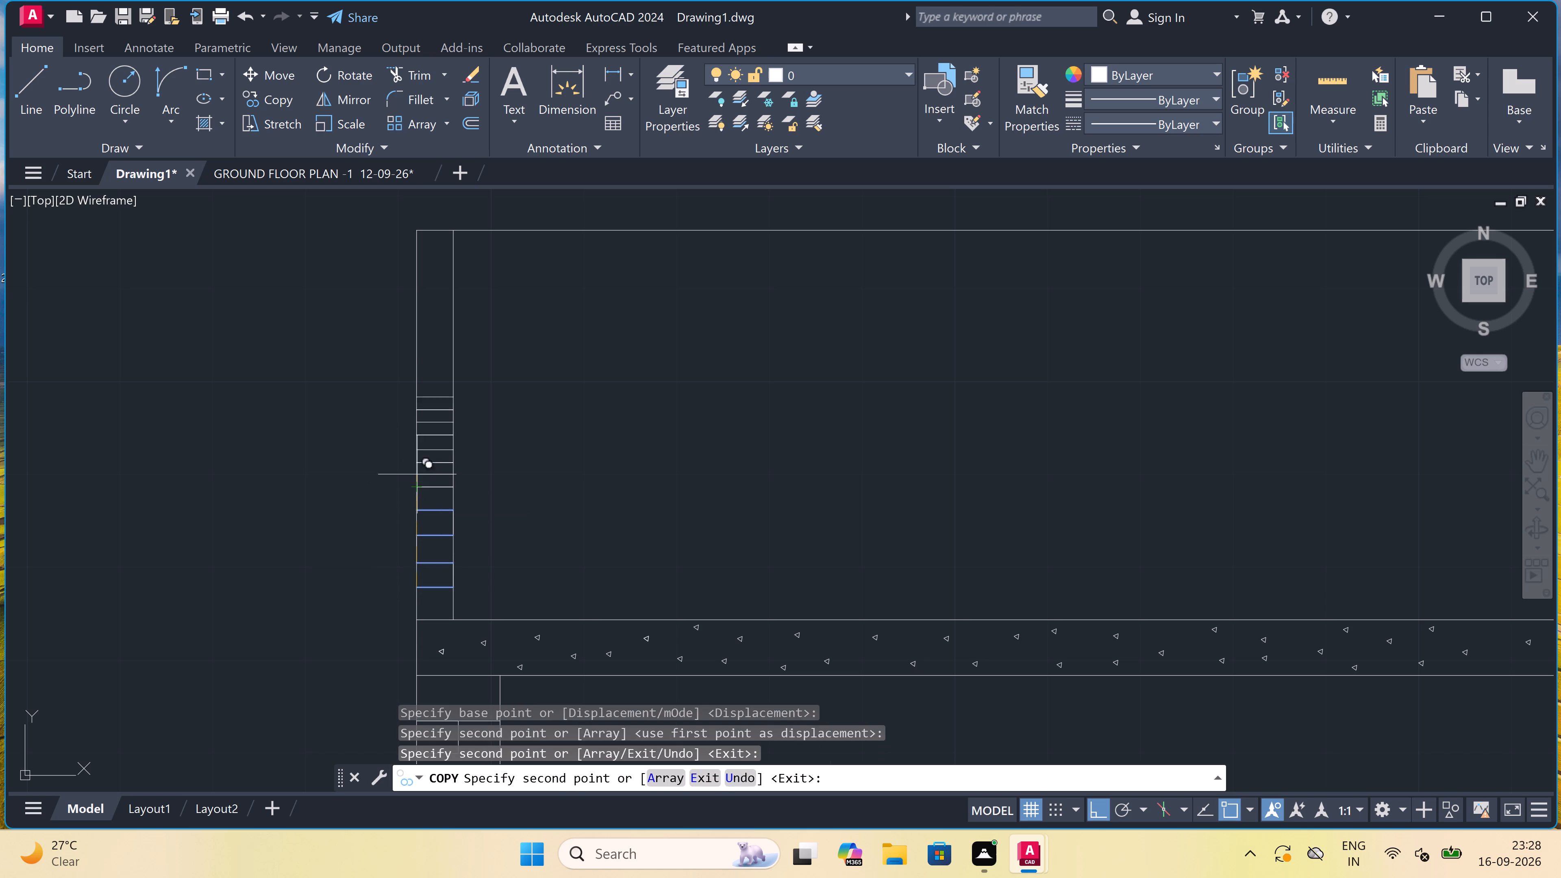
click(419, 388)
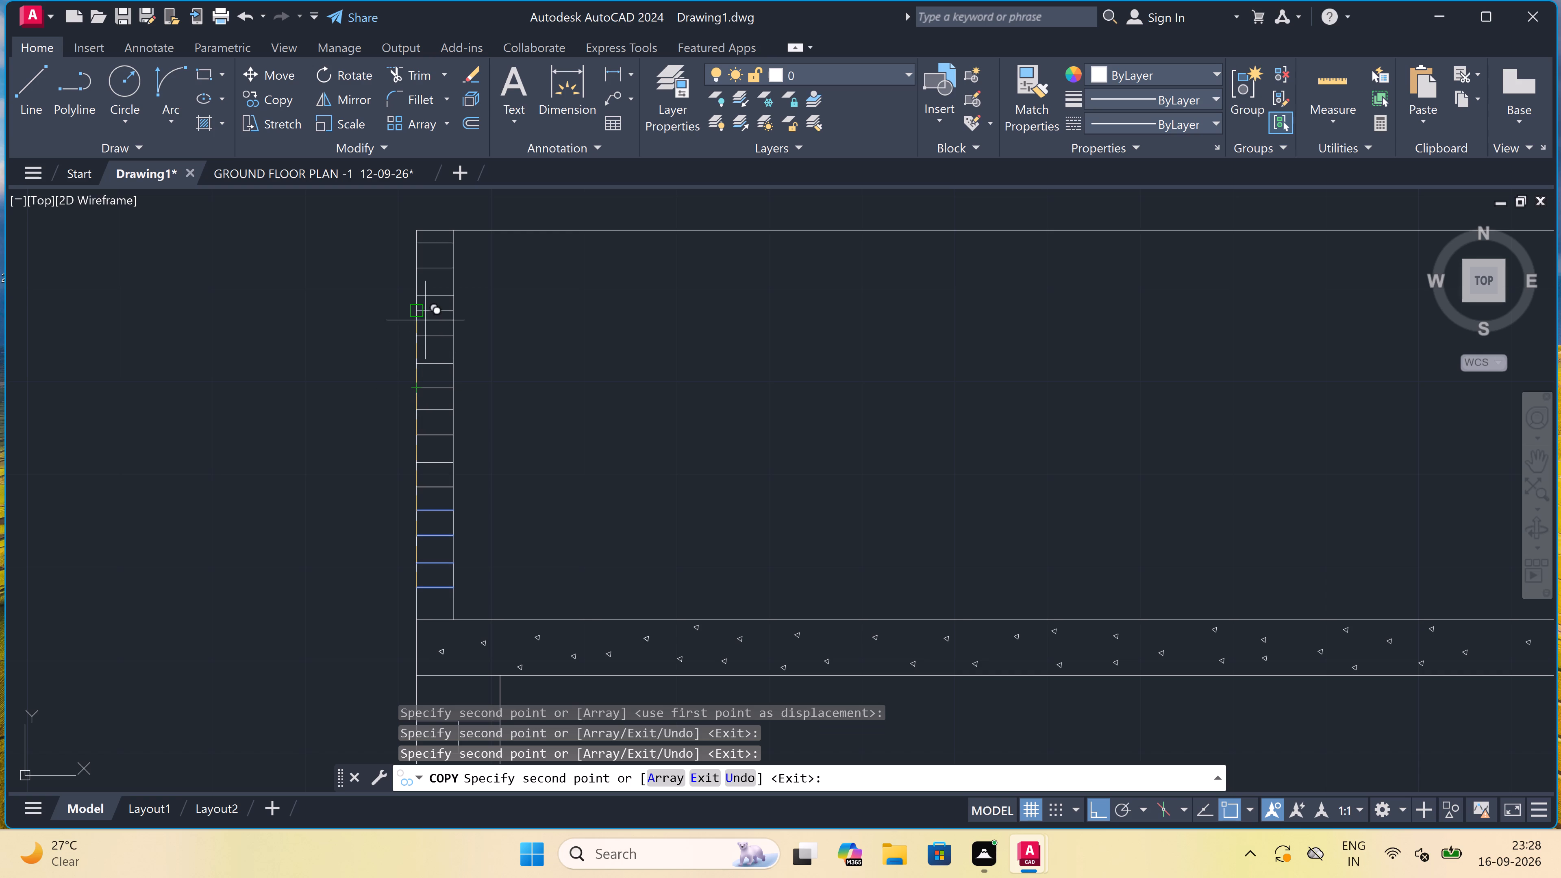
click(420, 295)
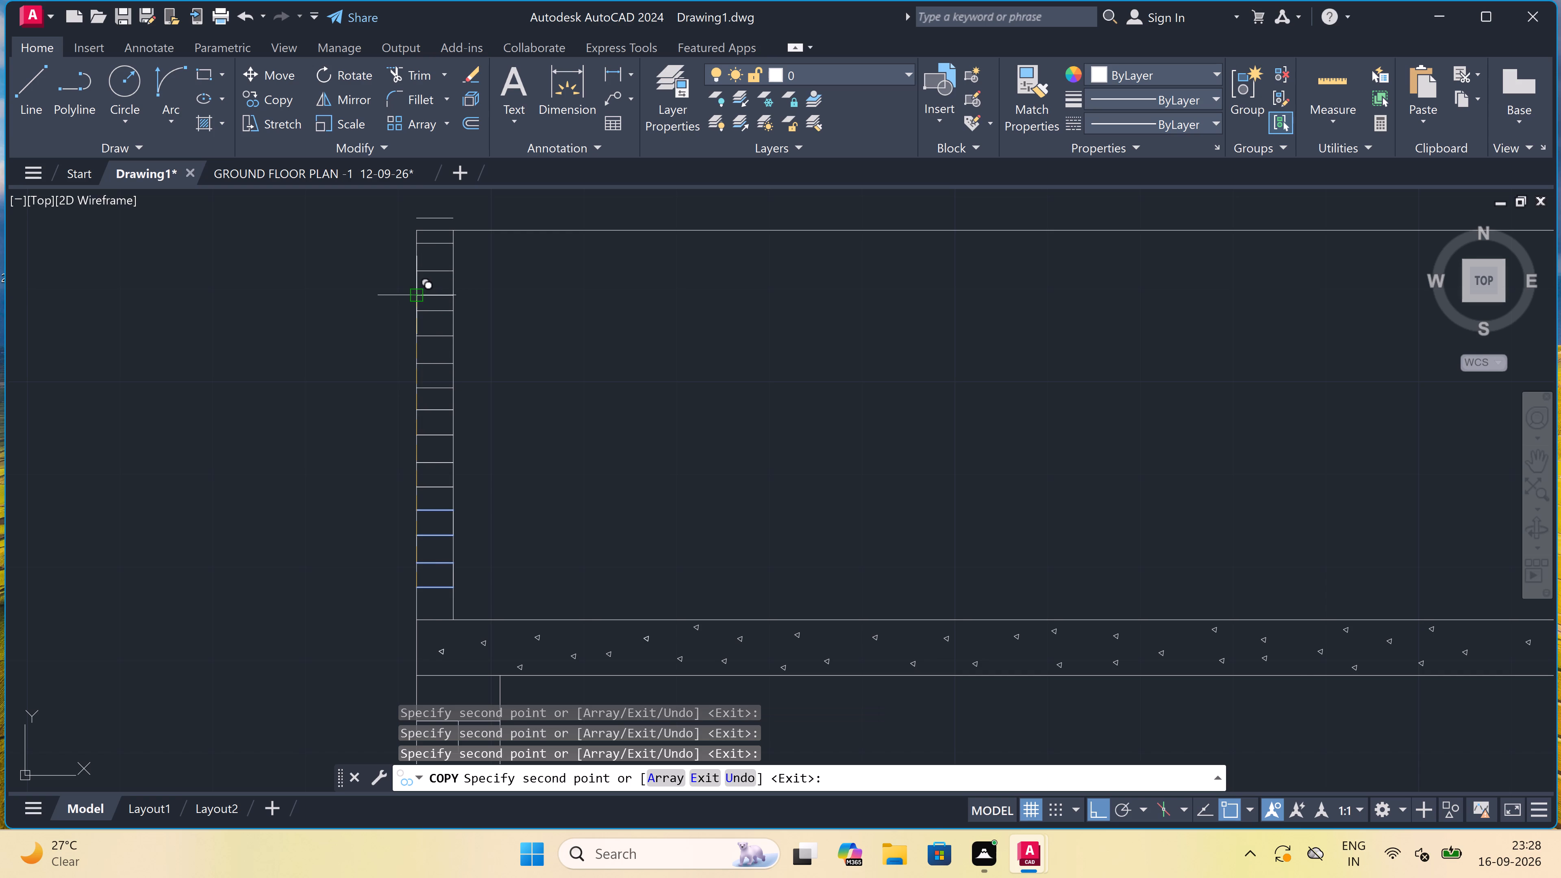
Copy the same four course lines to the base of the right parapet wall, where its inner face meets the roof slab.
scroll(420, 296, down, 2)
key(F6)
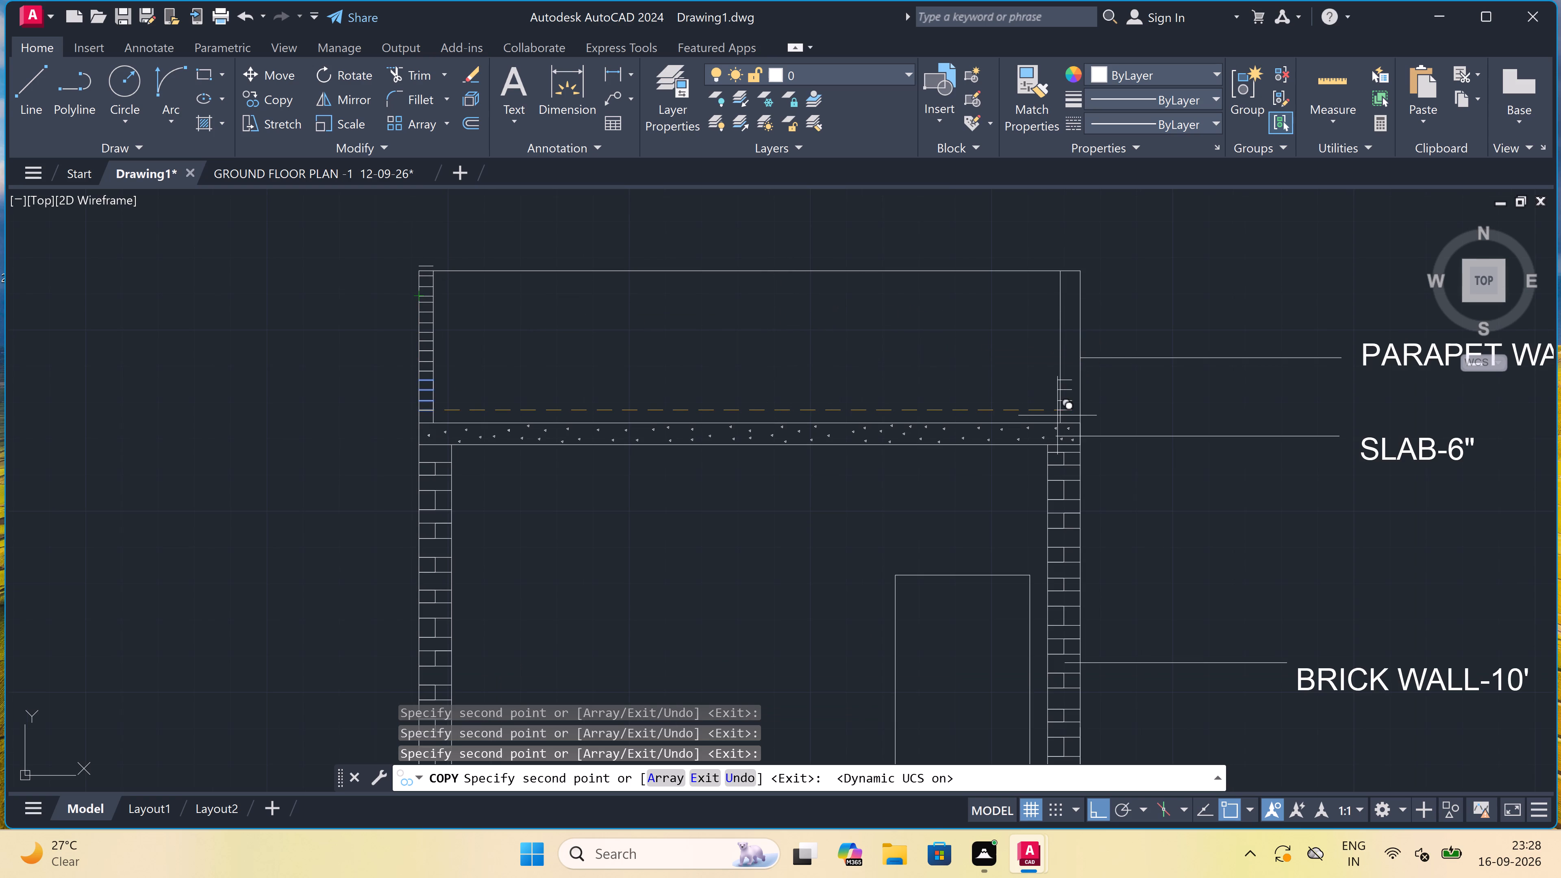
scroll(1059, 426, up, 3)
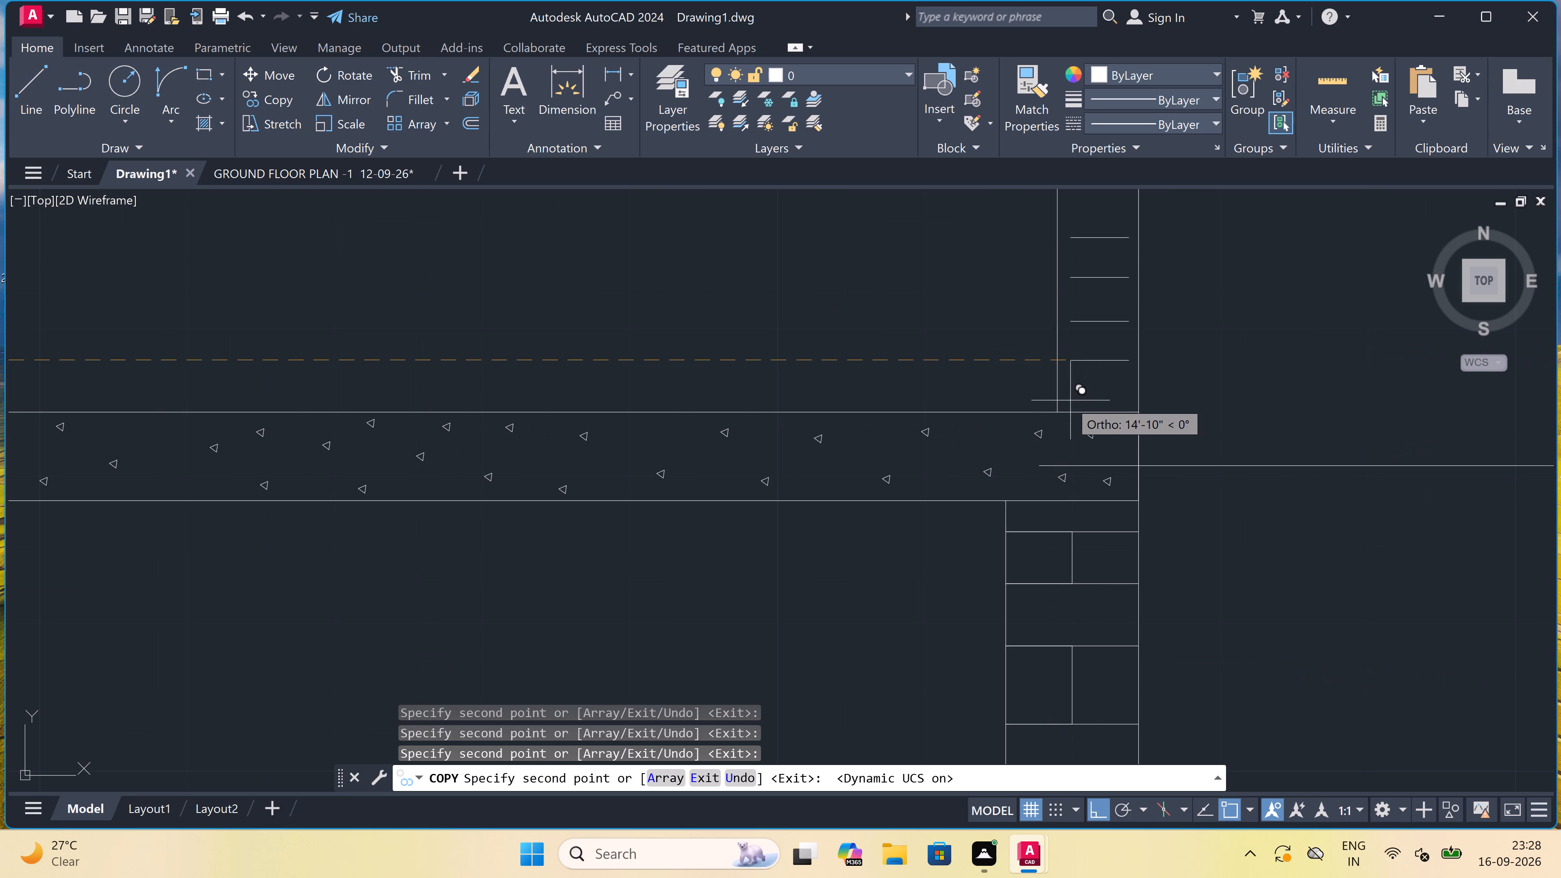
scroll(1065, 413, up, 2)
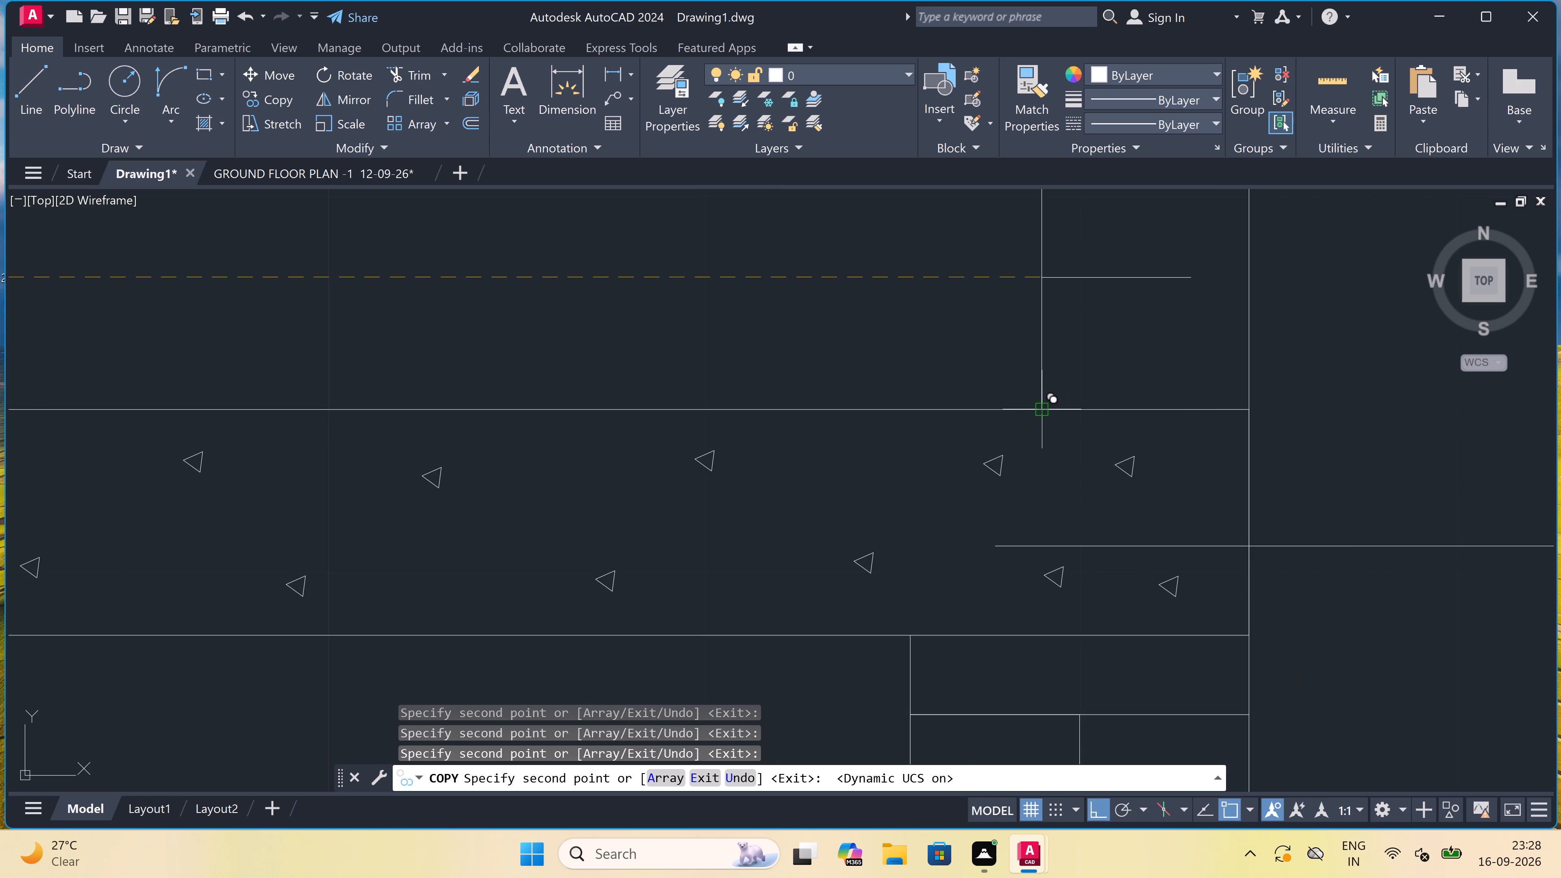
click(1047, 408)
scroll(1047, 407, down, 4)
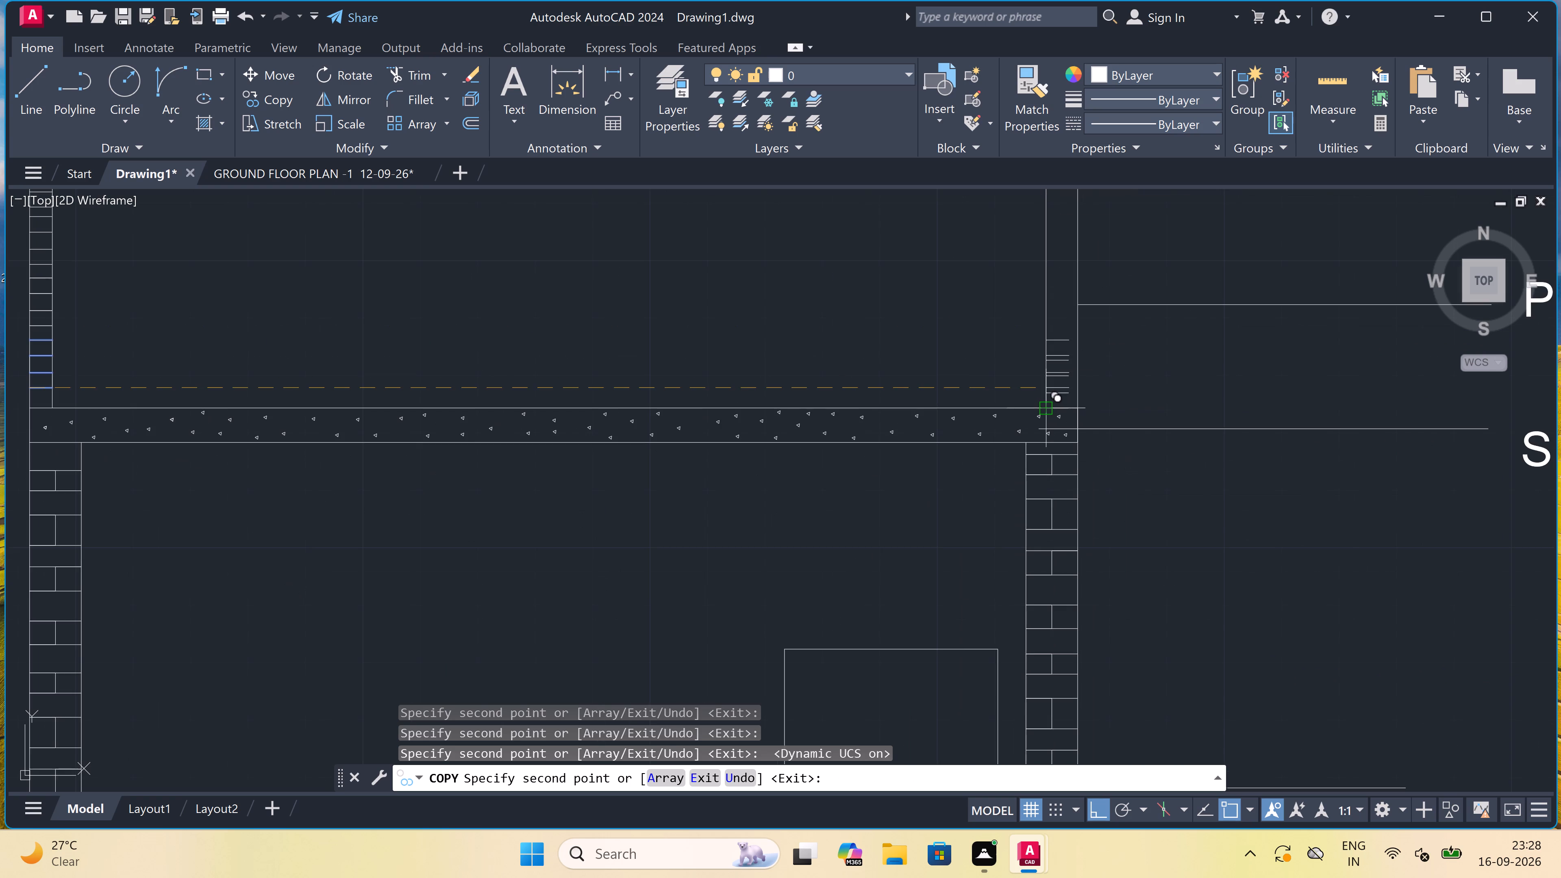
scroll(1048, 407, down, 2)
scroll(1047, 357, up, 1)
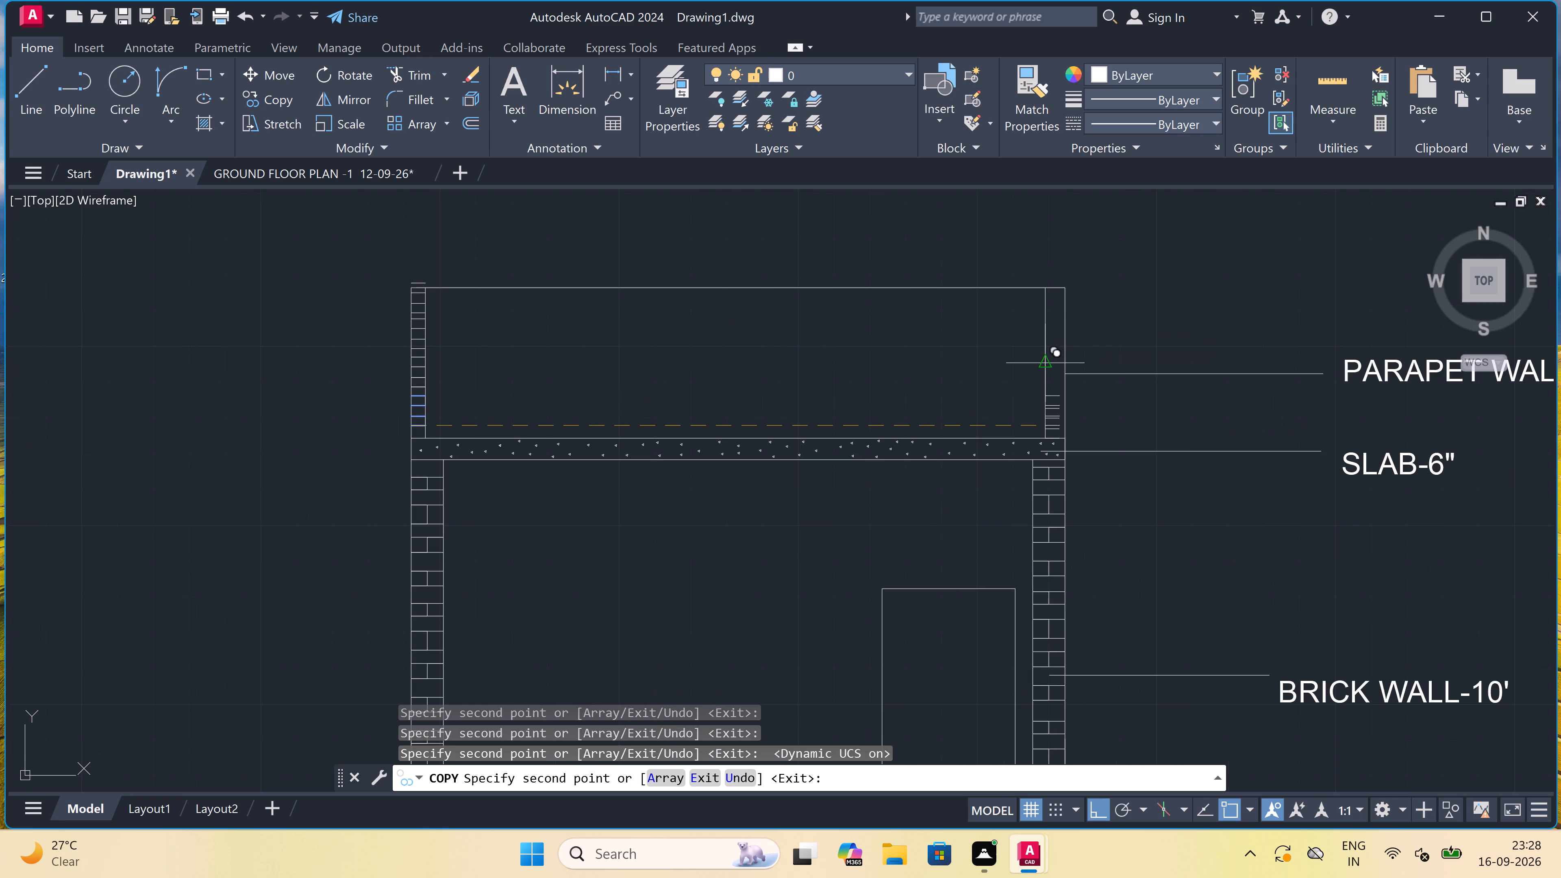
key(Escape)
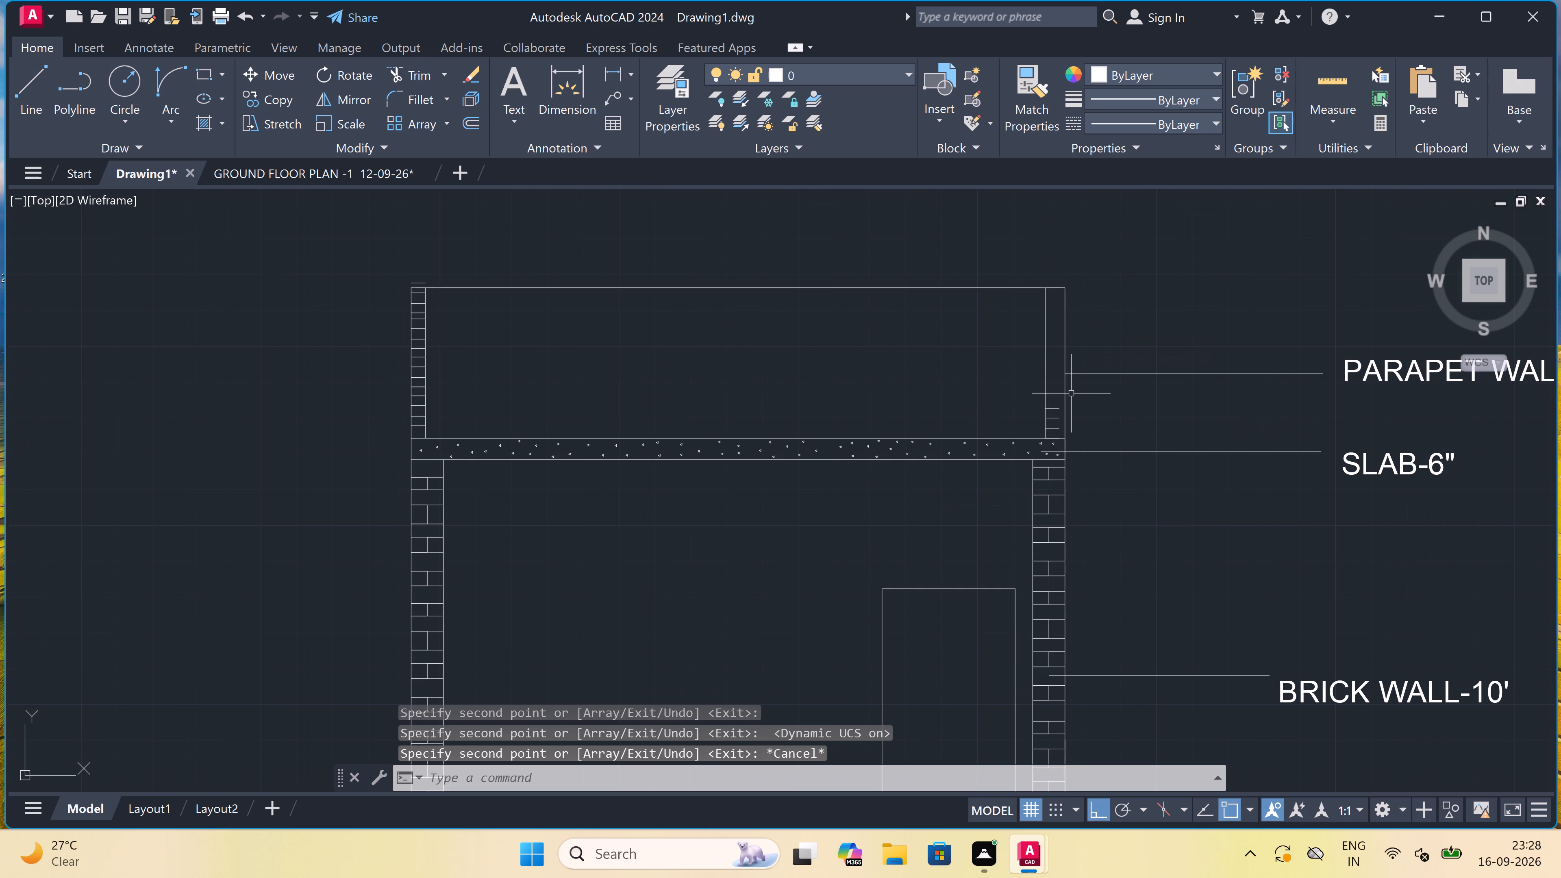
Trim away the course line that projects above the left parapet wall's top edge.
text(TR)
key(space)
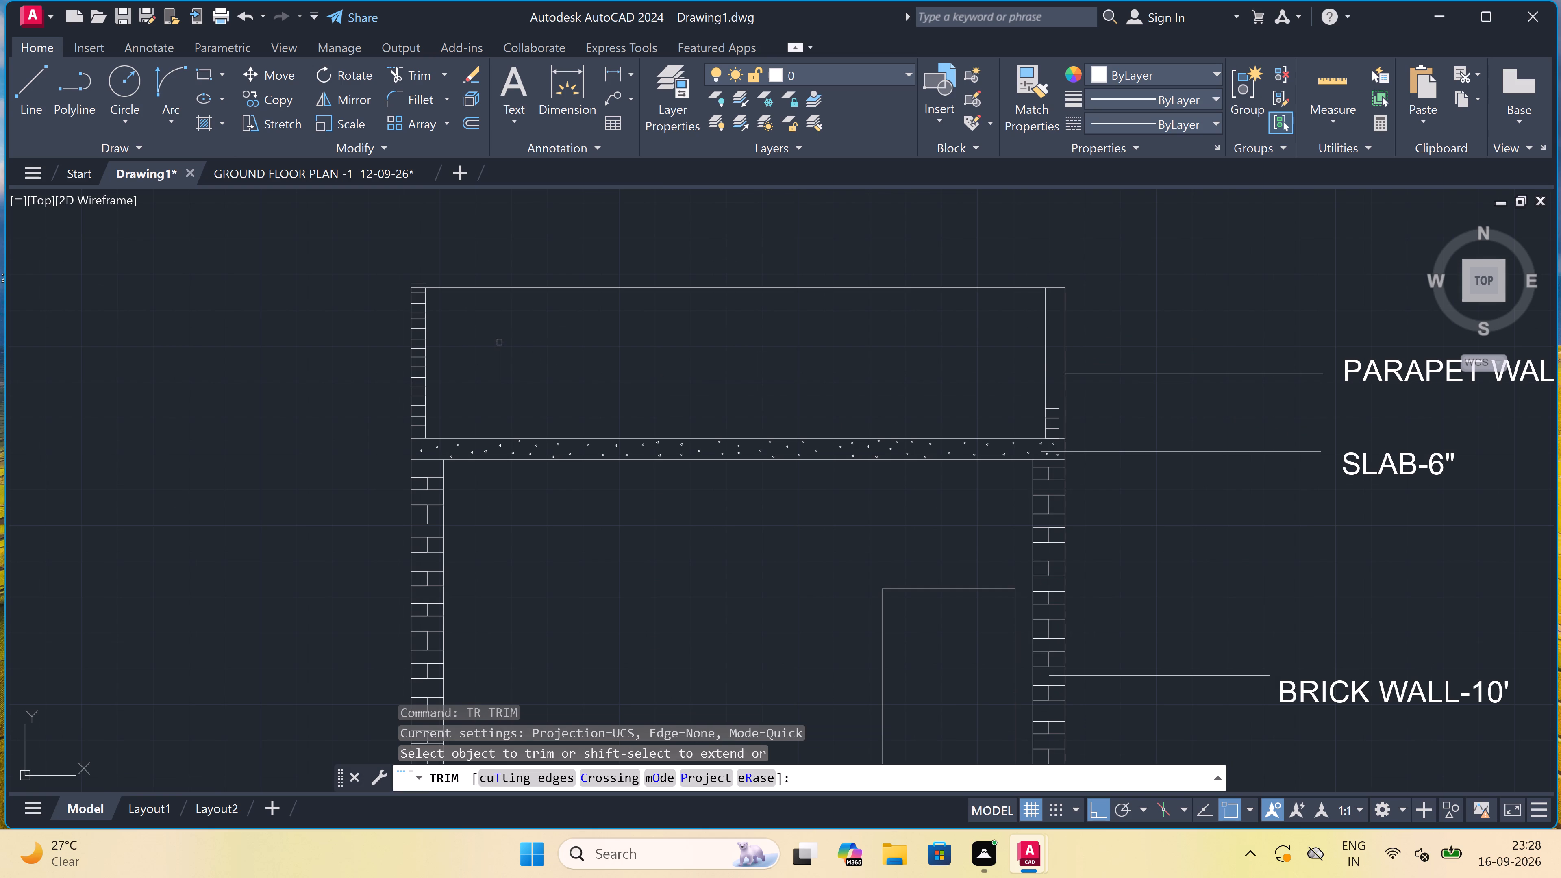
scroll(401, 275, up, 4)
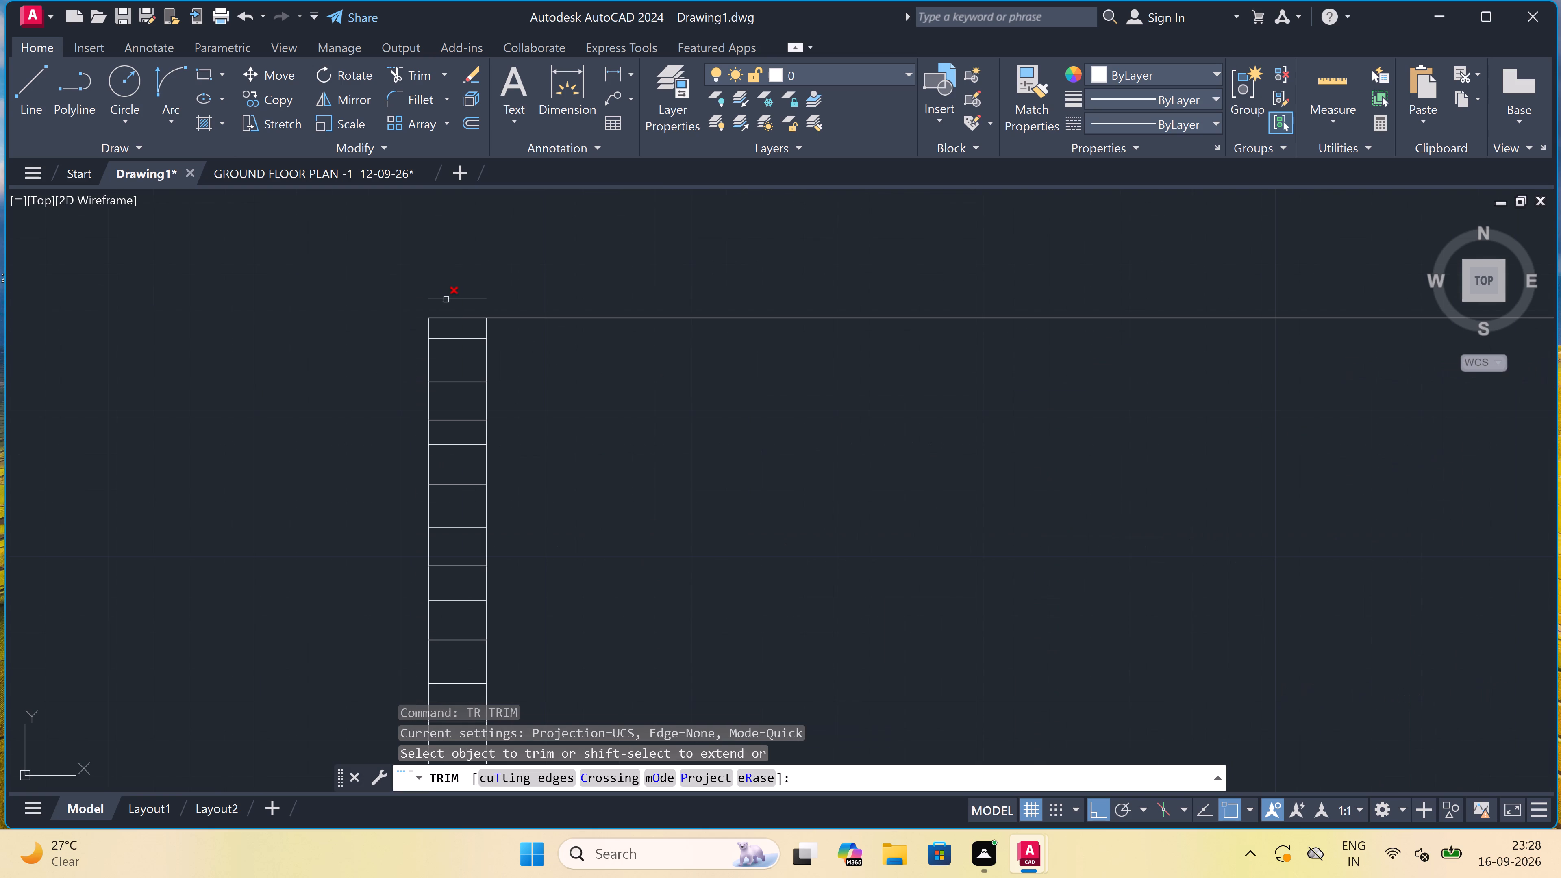
scroll(459, 307, up, 1)
click(457, 304)
triple_click(455, 285)
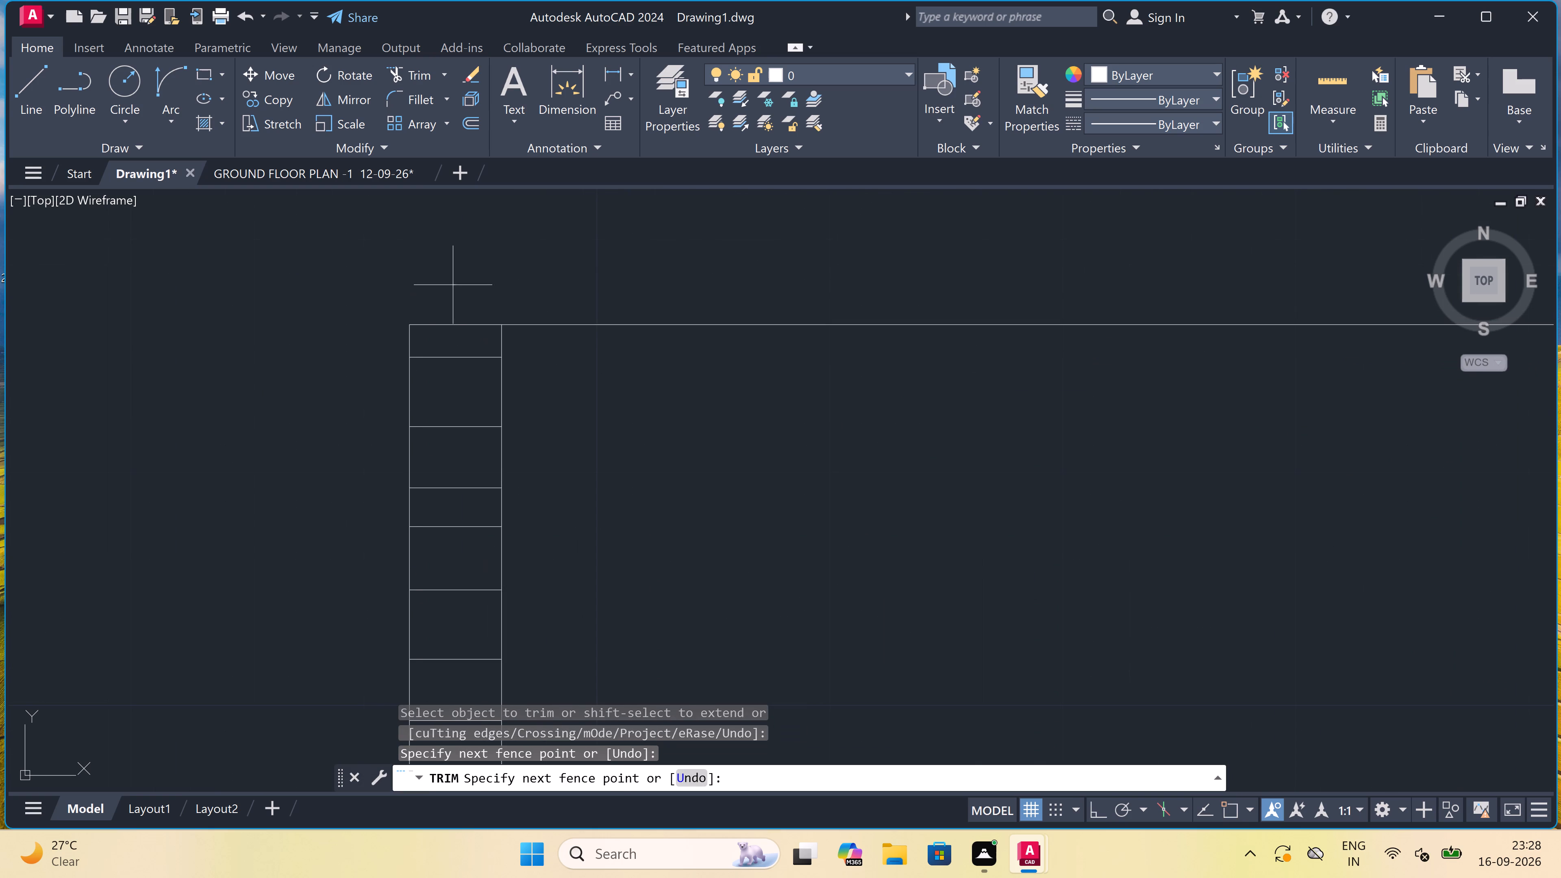
key(Escape)
Extend the three short course lines above the slab in the right parapet wall to the wall's outer face.
scroll(416, 293, down, 8)
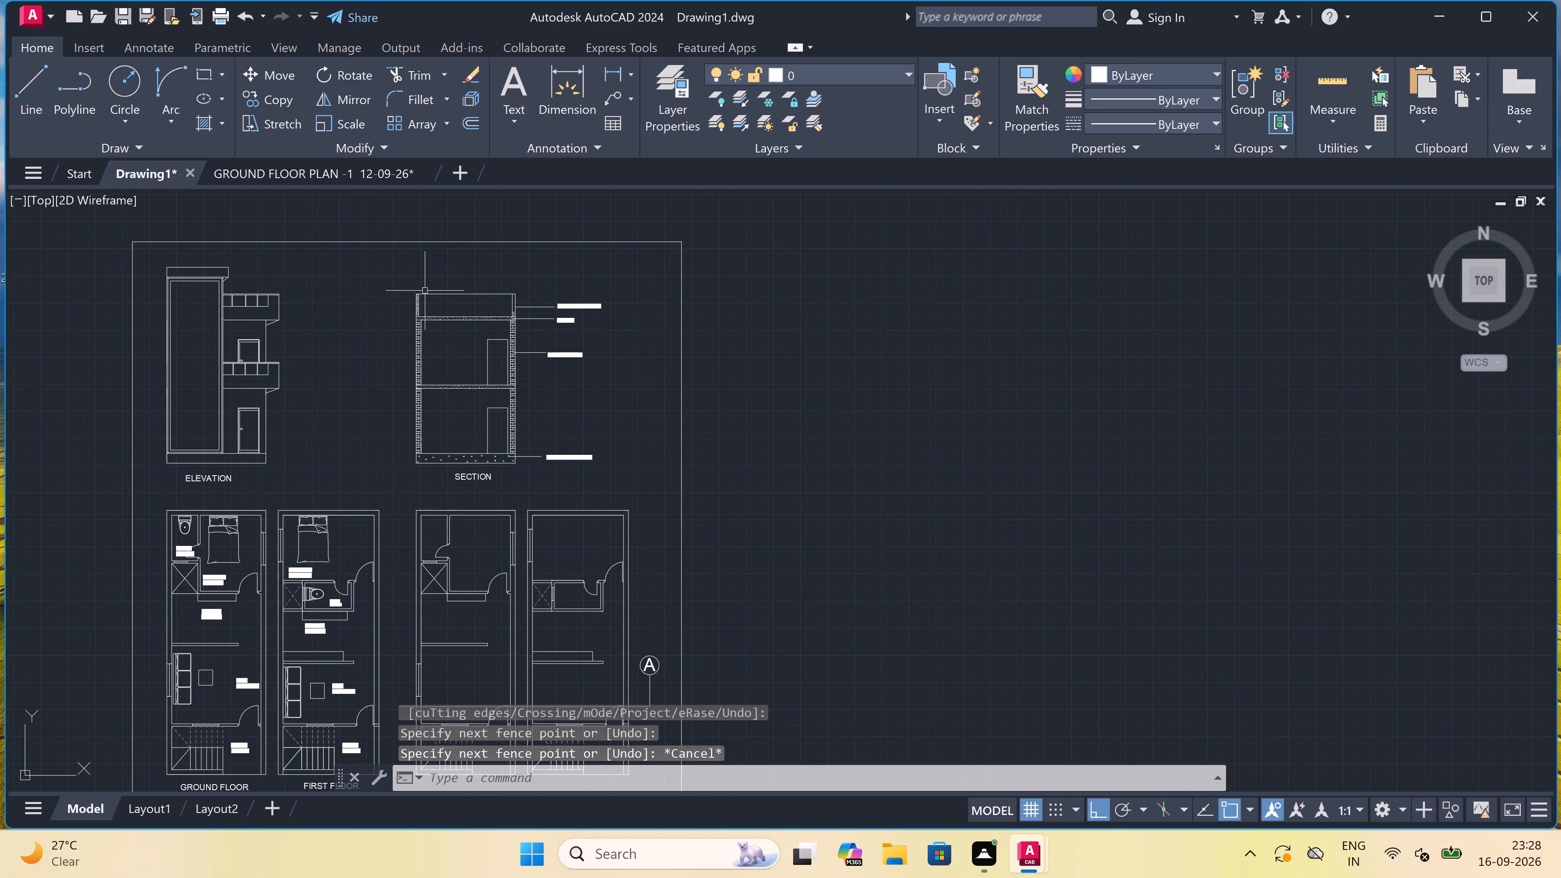
scroll(504, 290, up, 4)
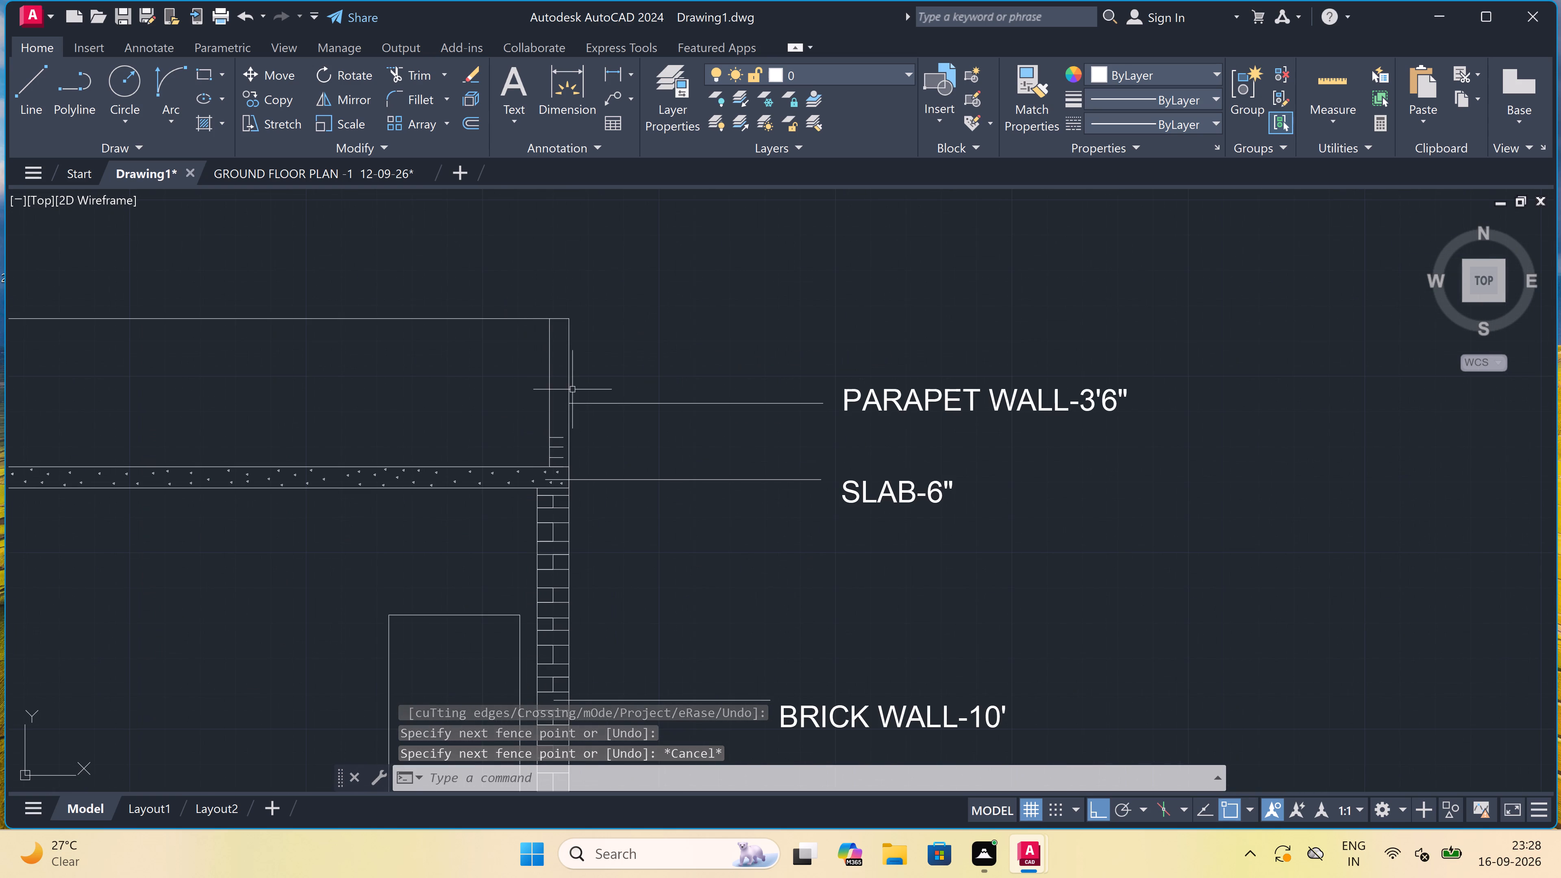
scroll(550, 458, up, 3)
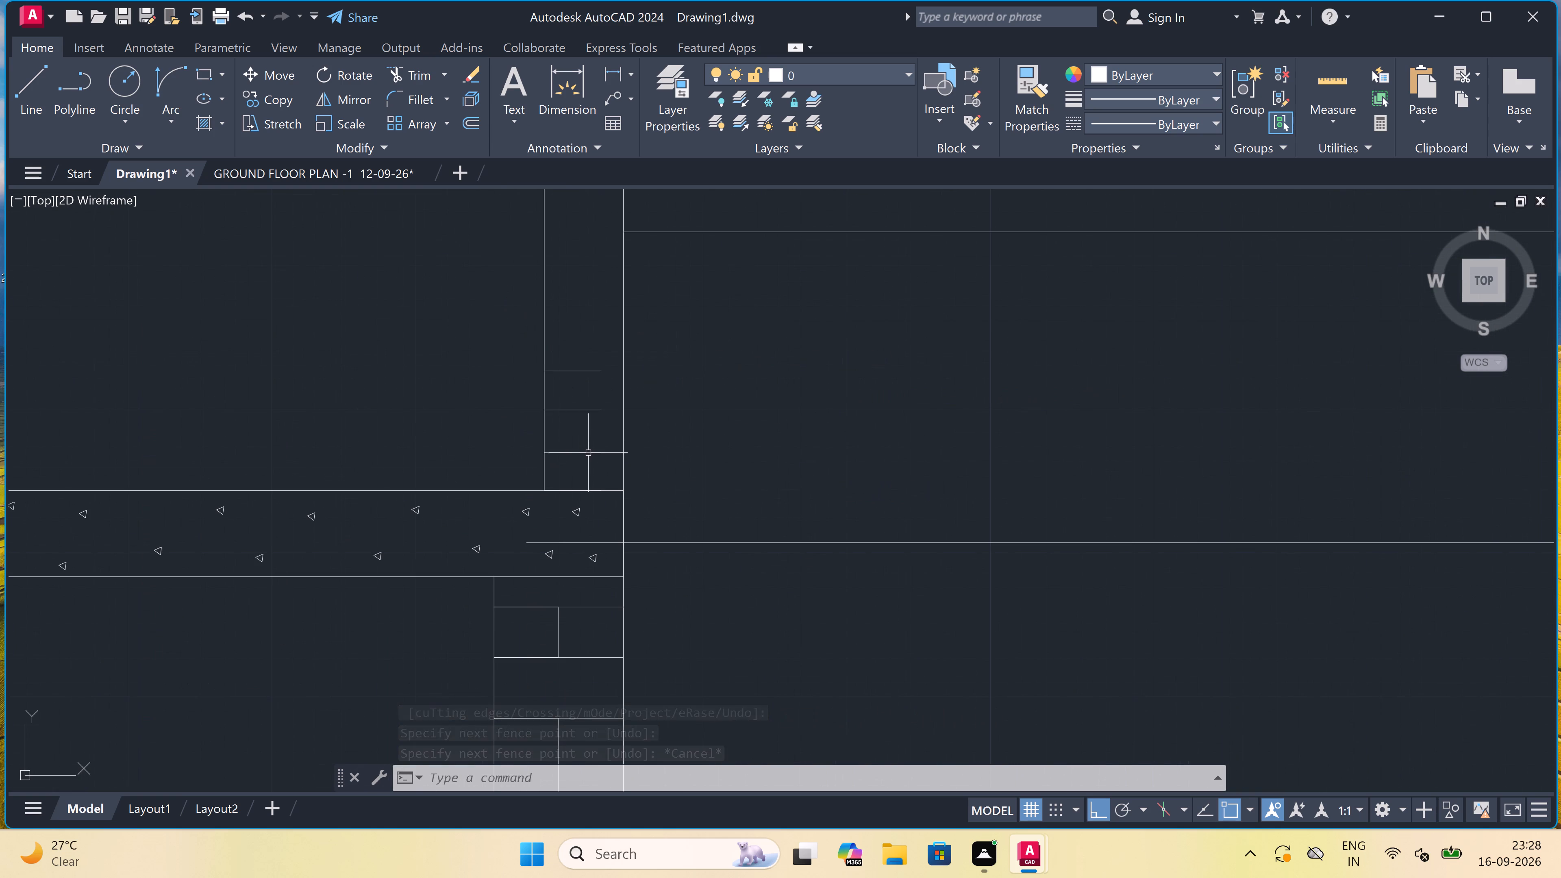
text(EX)
key(space)
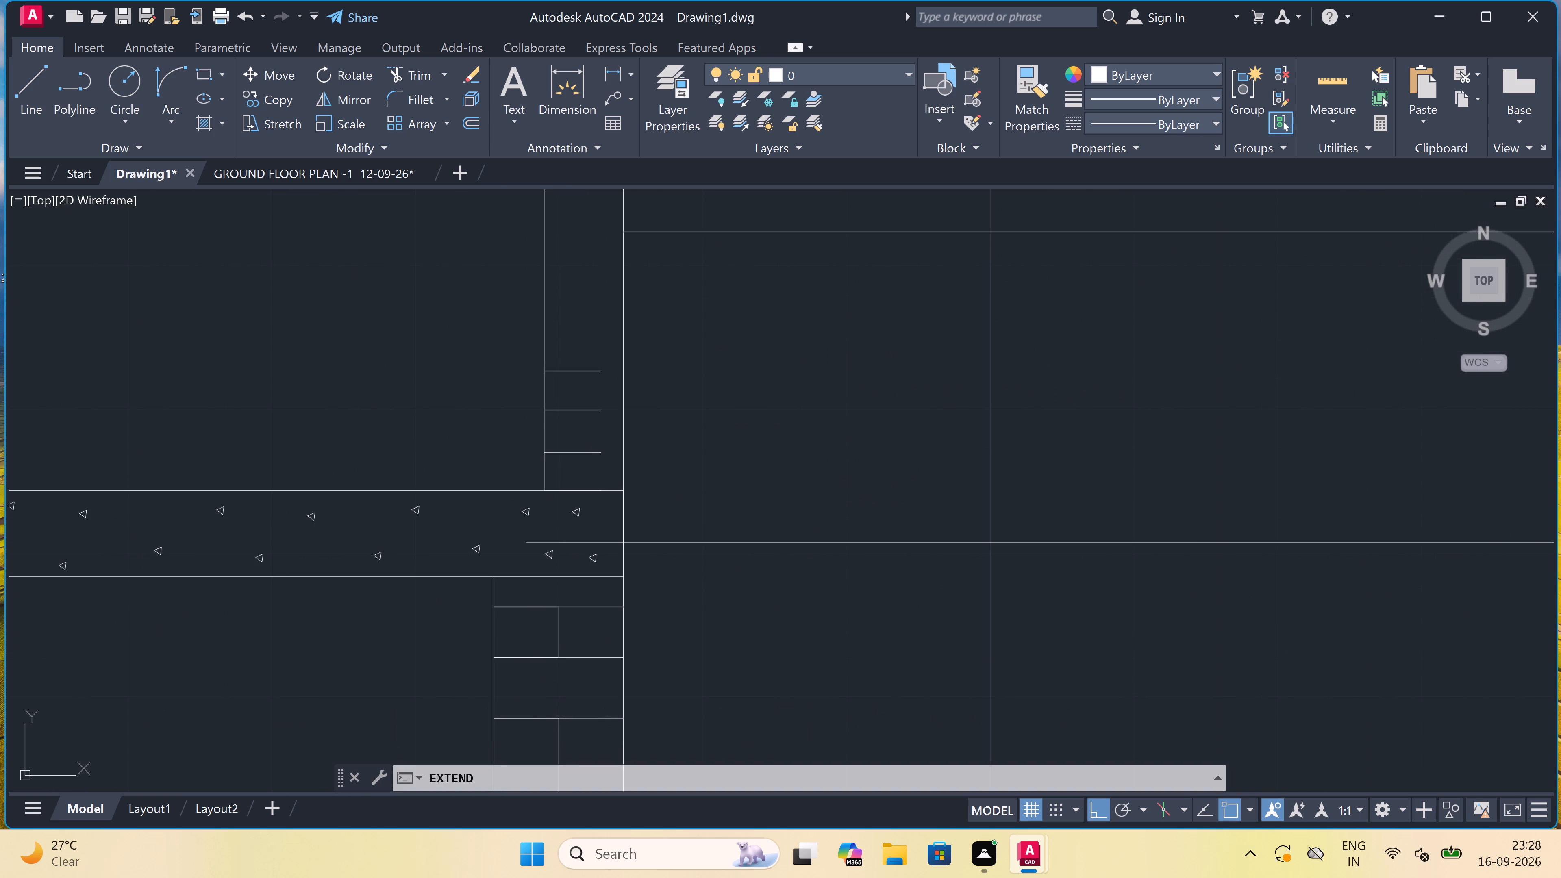
click(579, 472)
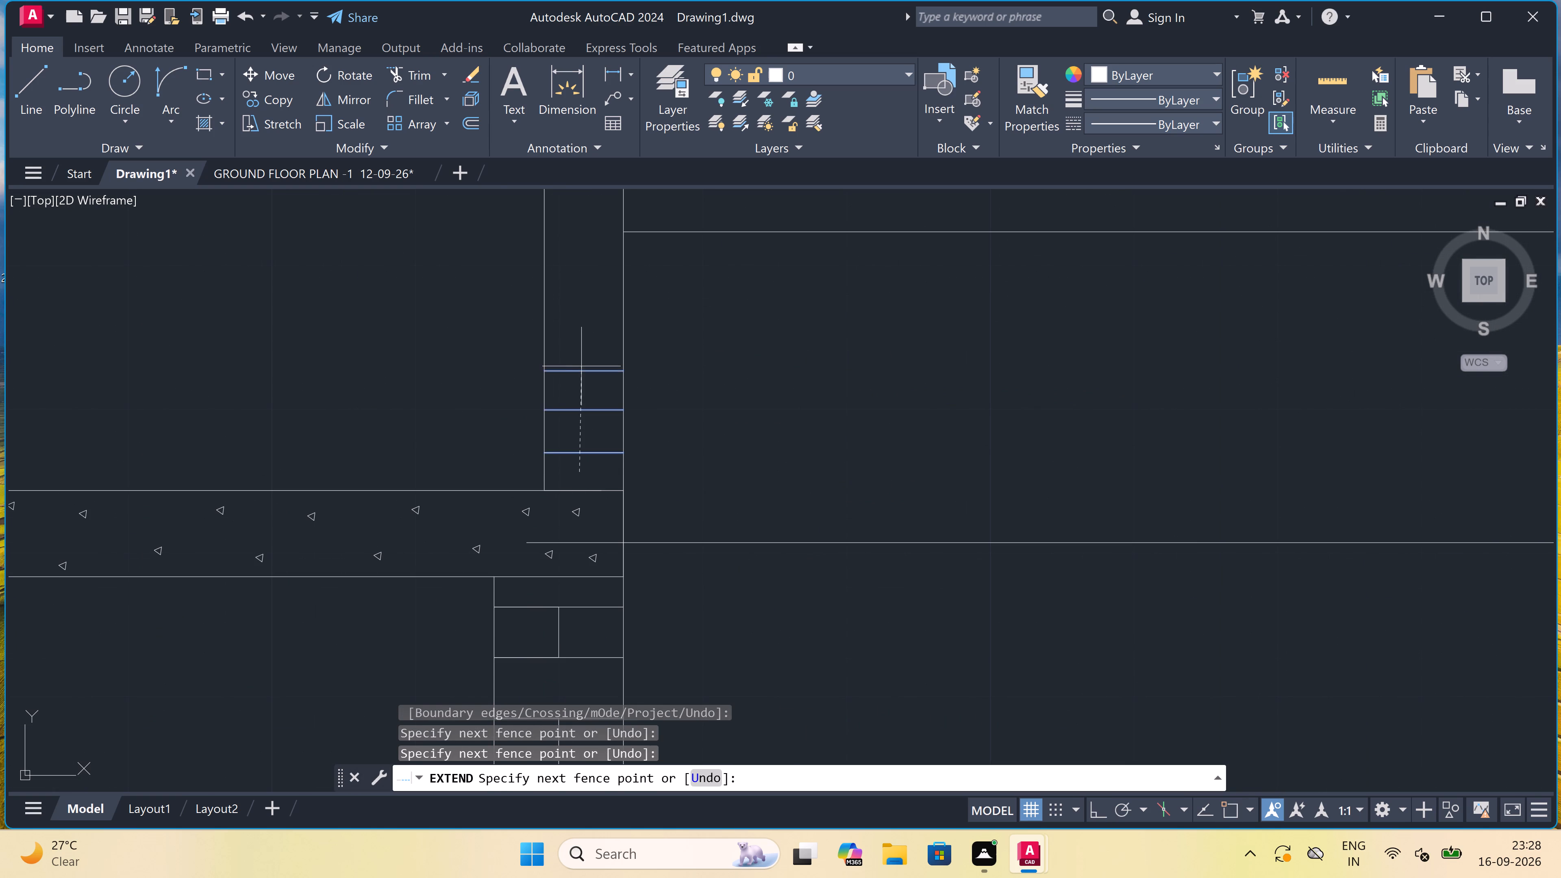
click(581, 366)
key(Escape)
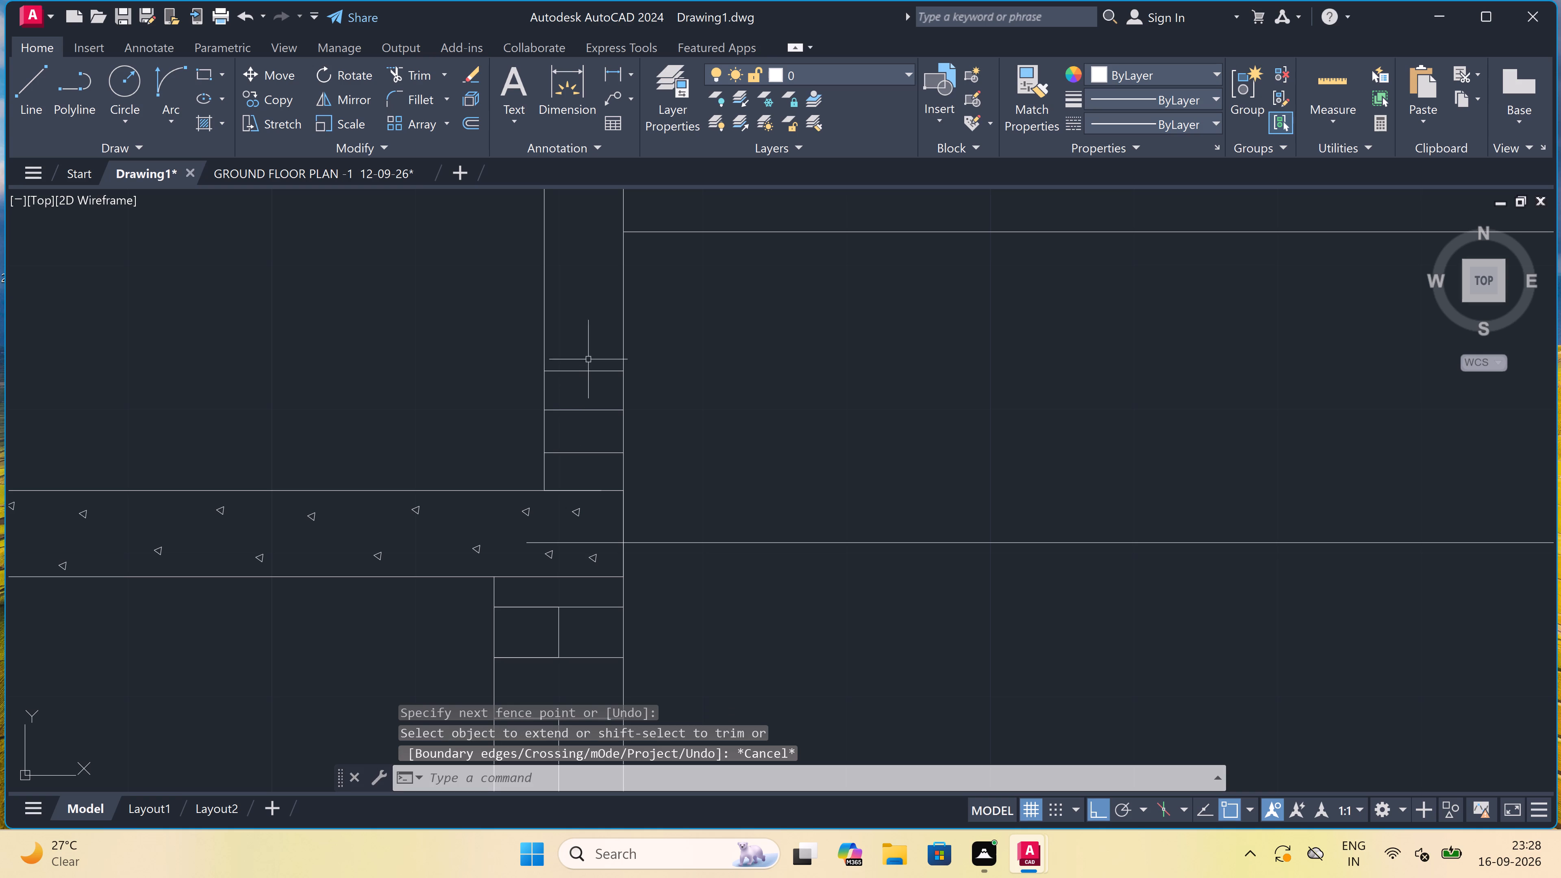
Copy the three course lines of the right parapet wall straight up four times in succession, filling the wall to its top.
click(591, 357)
click(557, 463)
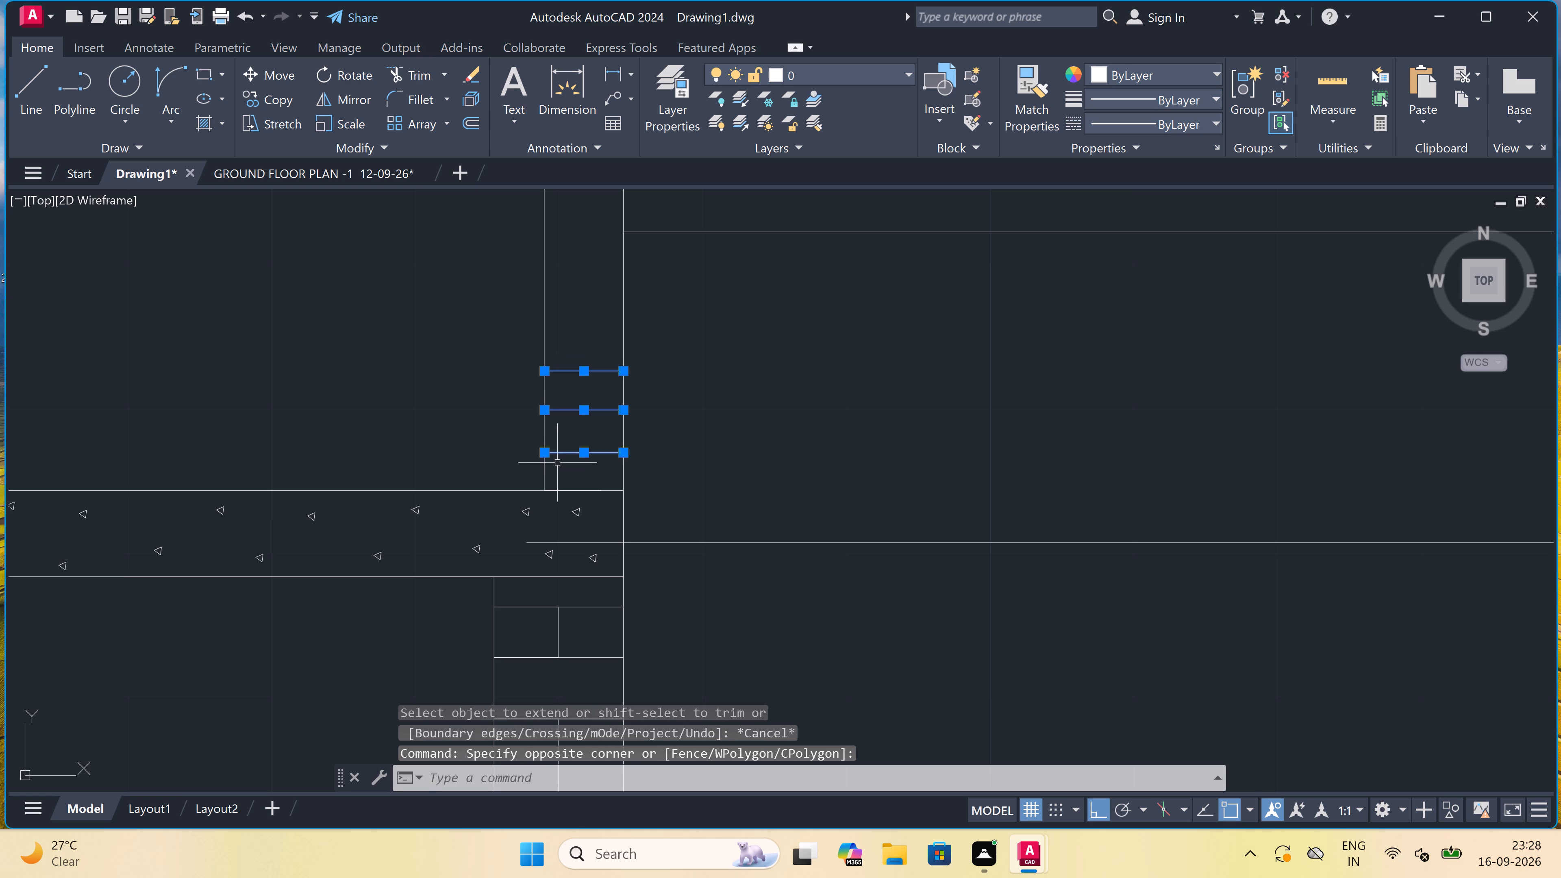
click(258, 91)
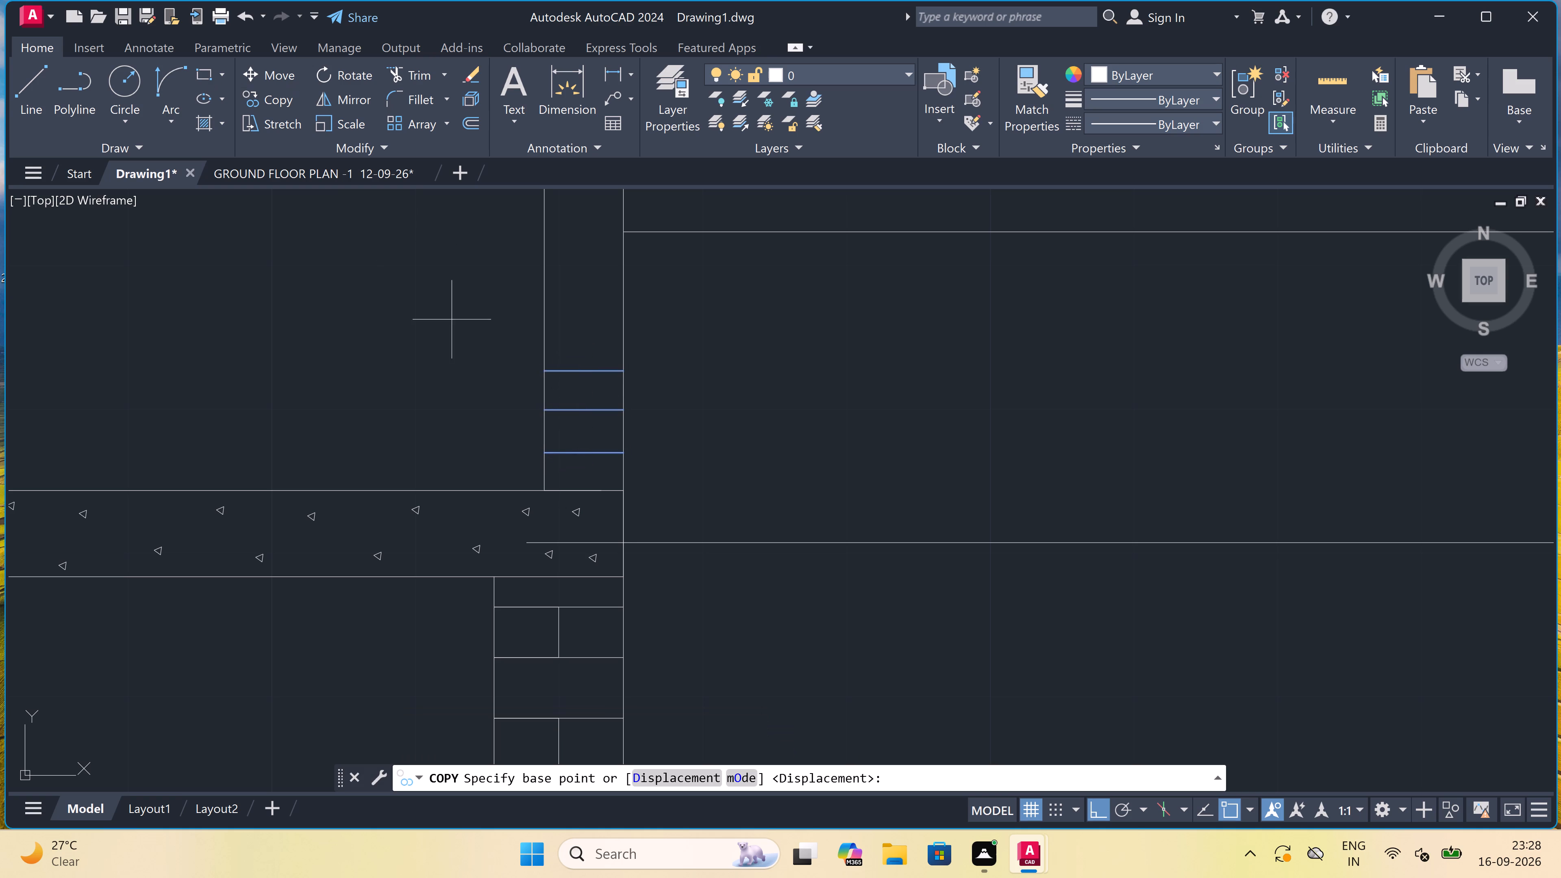
click(545, 450)
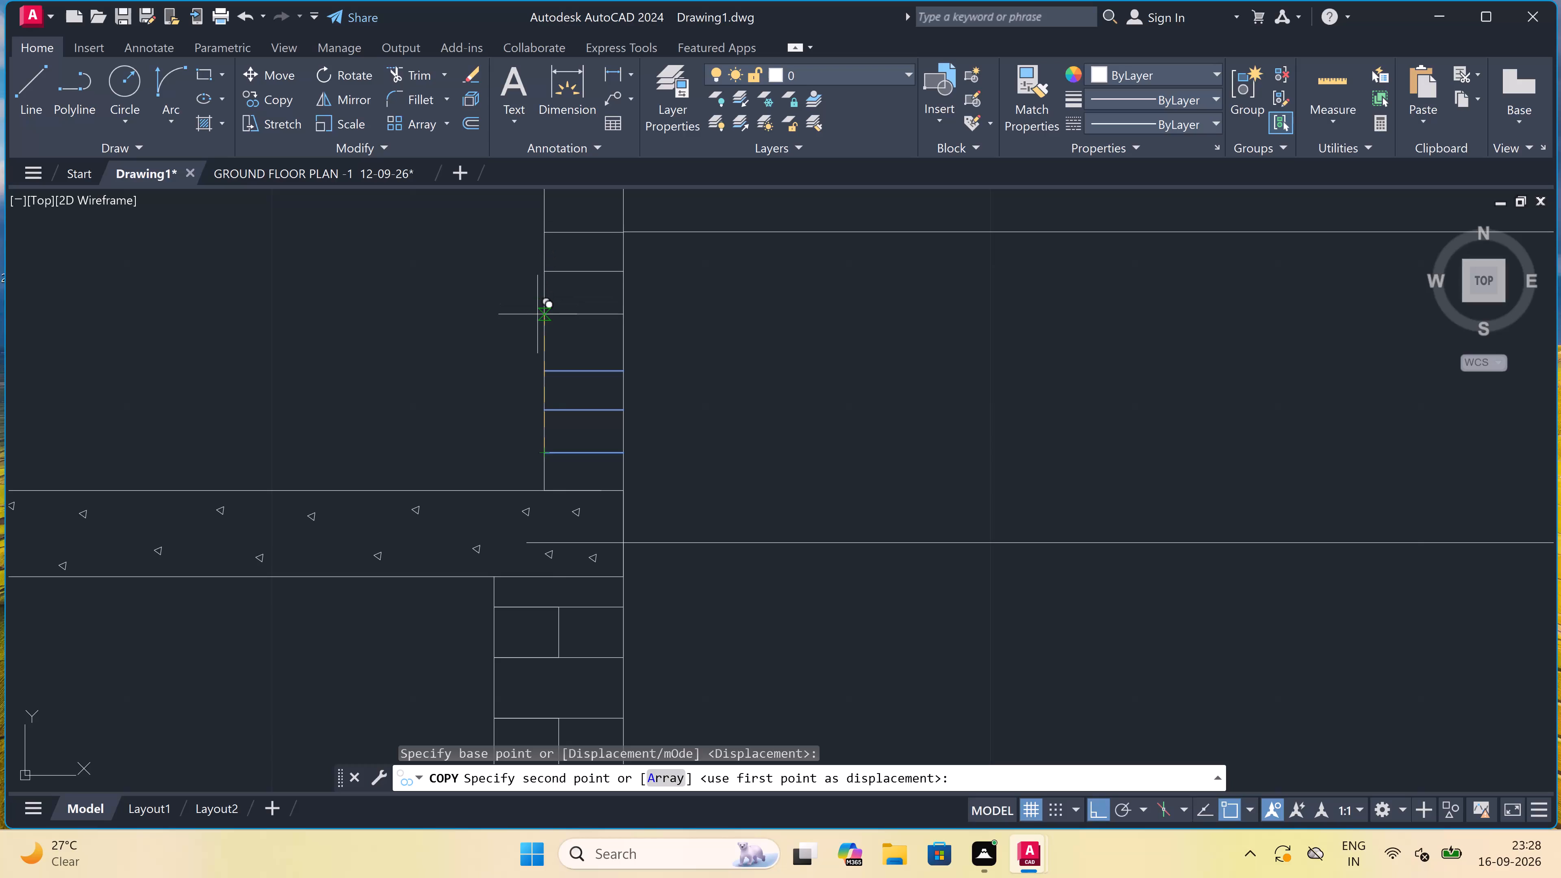
click(547, 334)
scroll(546, 331, down, 3)
scroll(543, 288, up, 4)
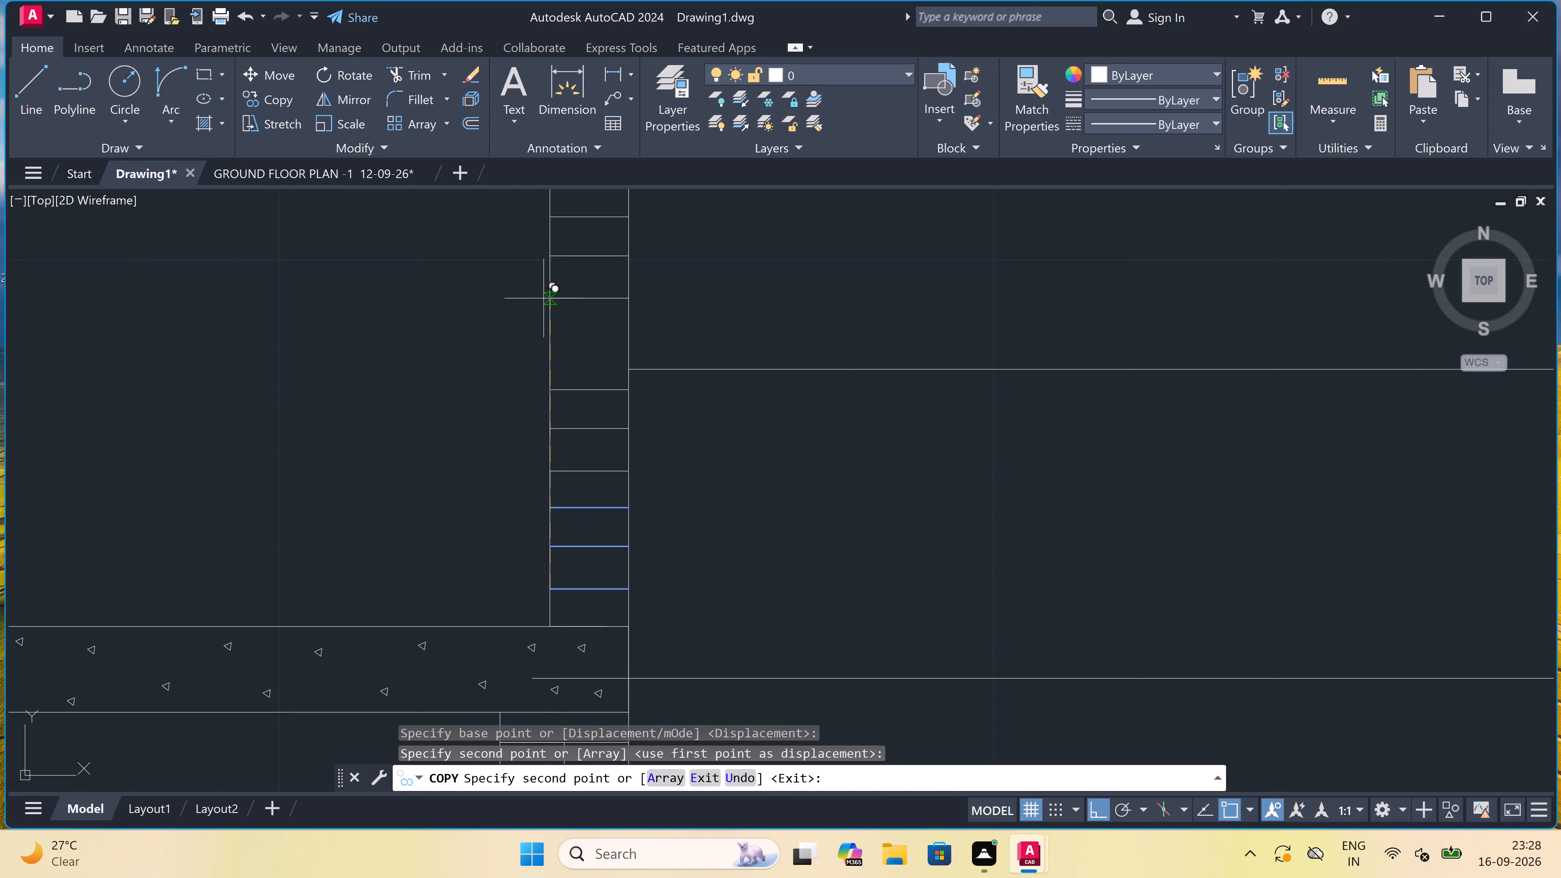
click(550, 349)
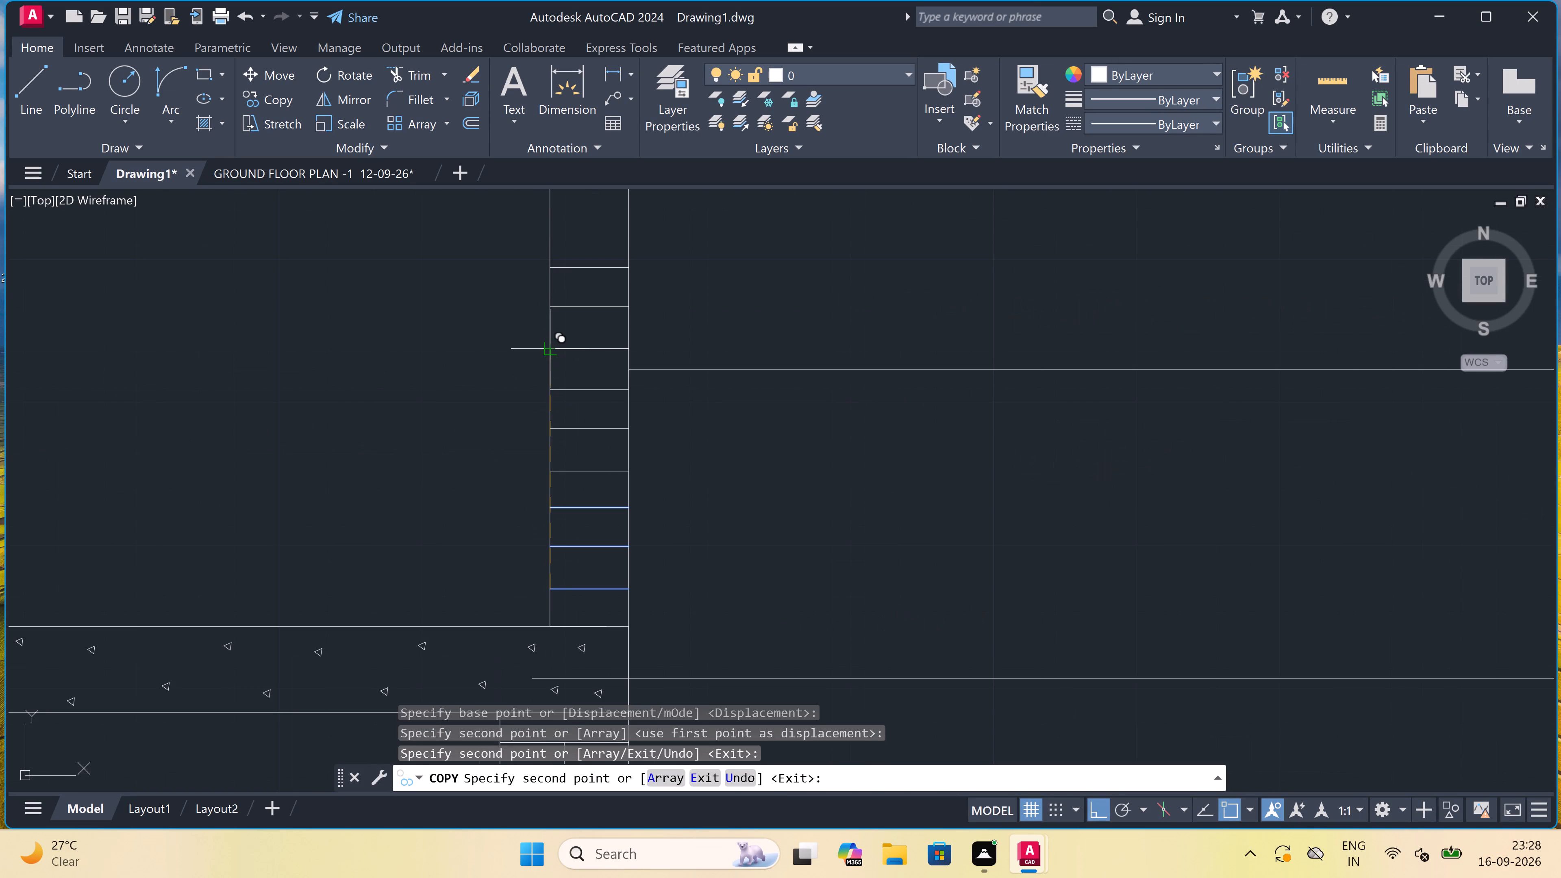
scroll(550, 349, down, 3)
scroll(548, 301, up, 4)
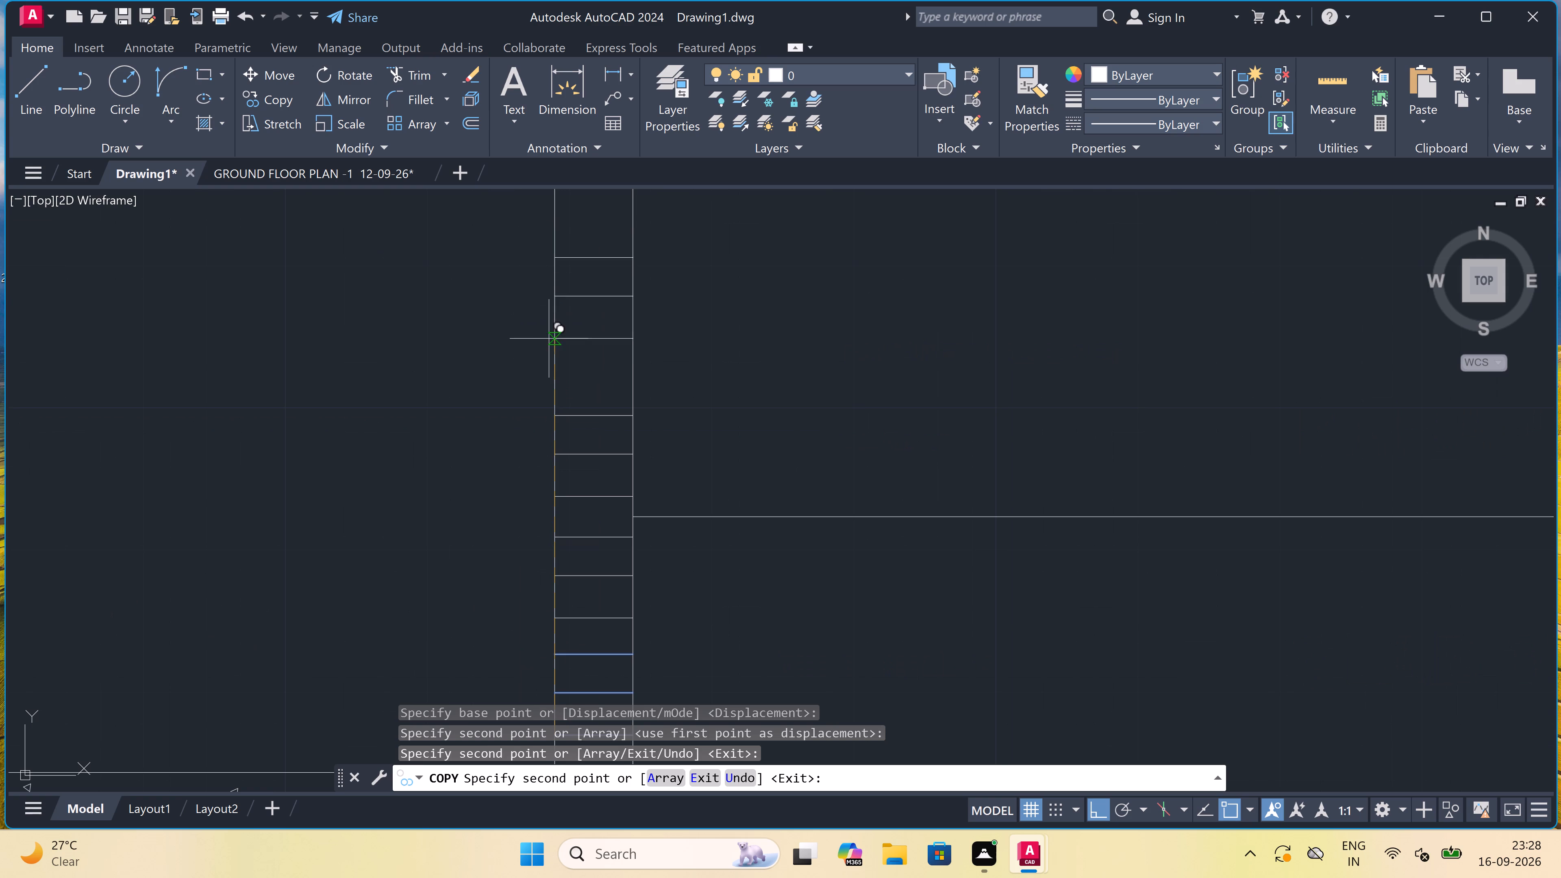
click(550, 374)
scroll(552, 373, down, 3)
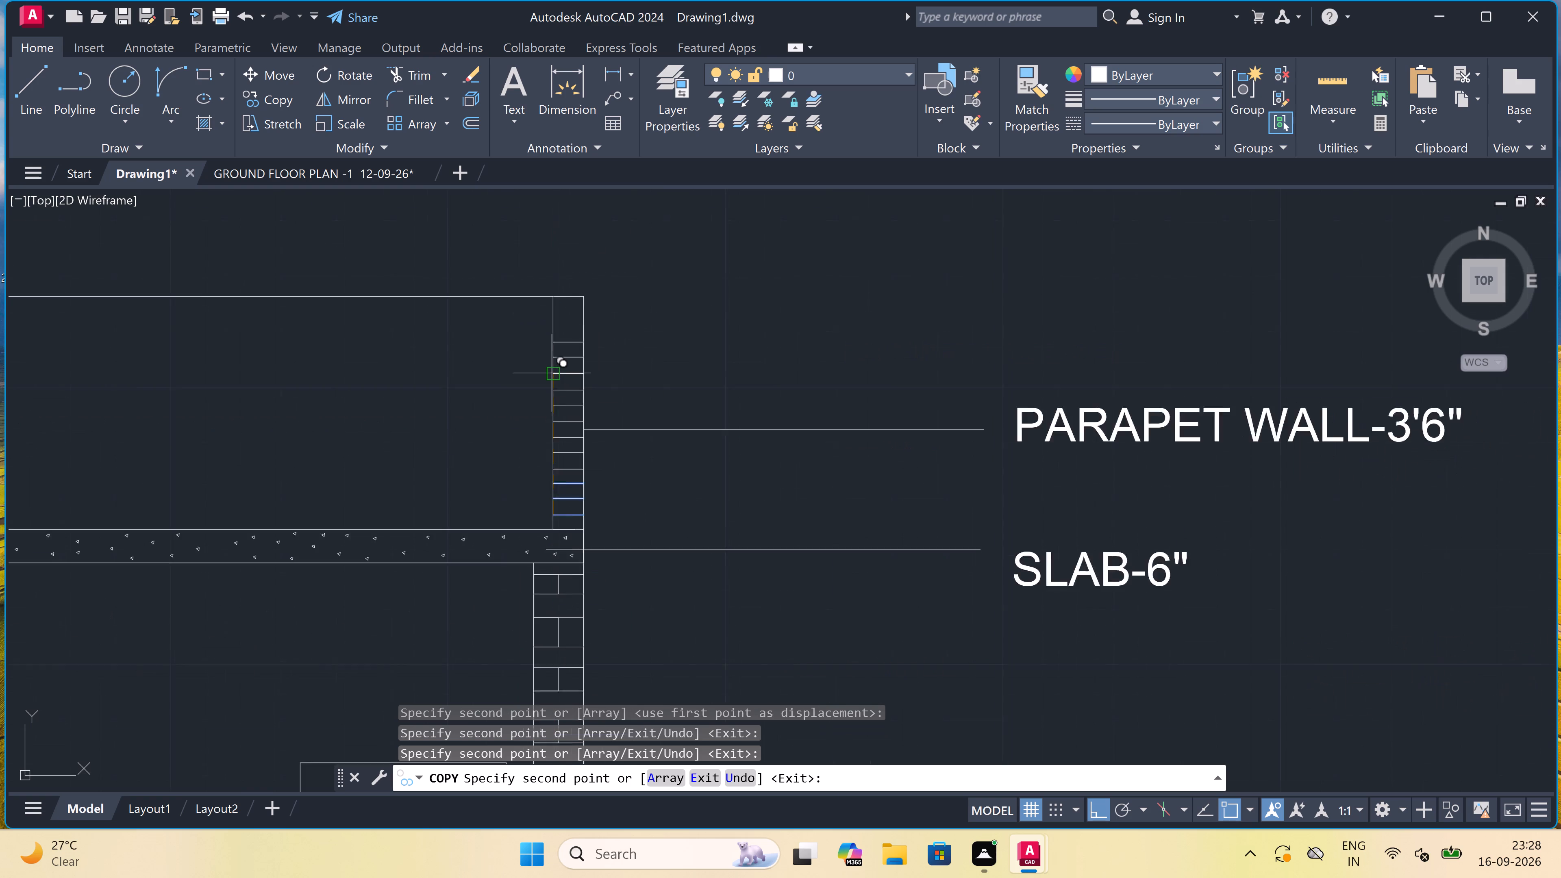
scroll(546, 328, up, 4)
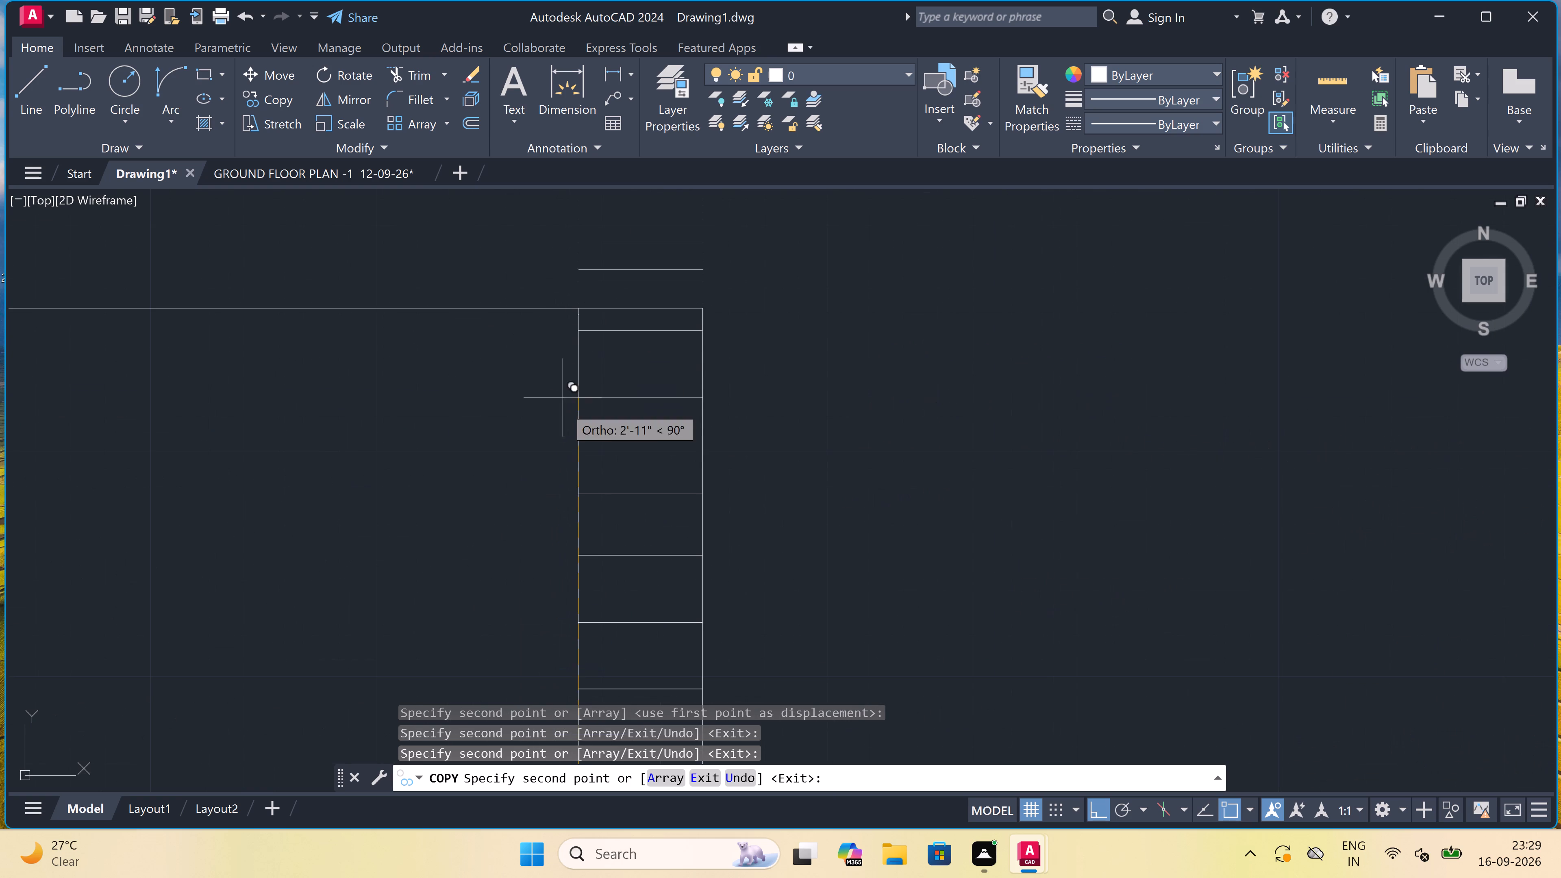
click(574, 437)
key(Escape)
Examine the filled parapet walls in the SECTION and the ELEVATION for details still missing.
scroll(513, 373, down, 2)
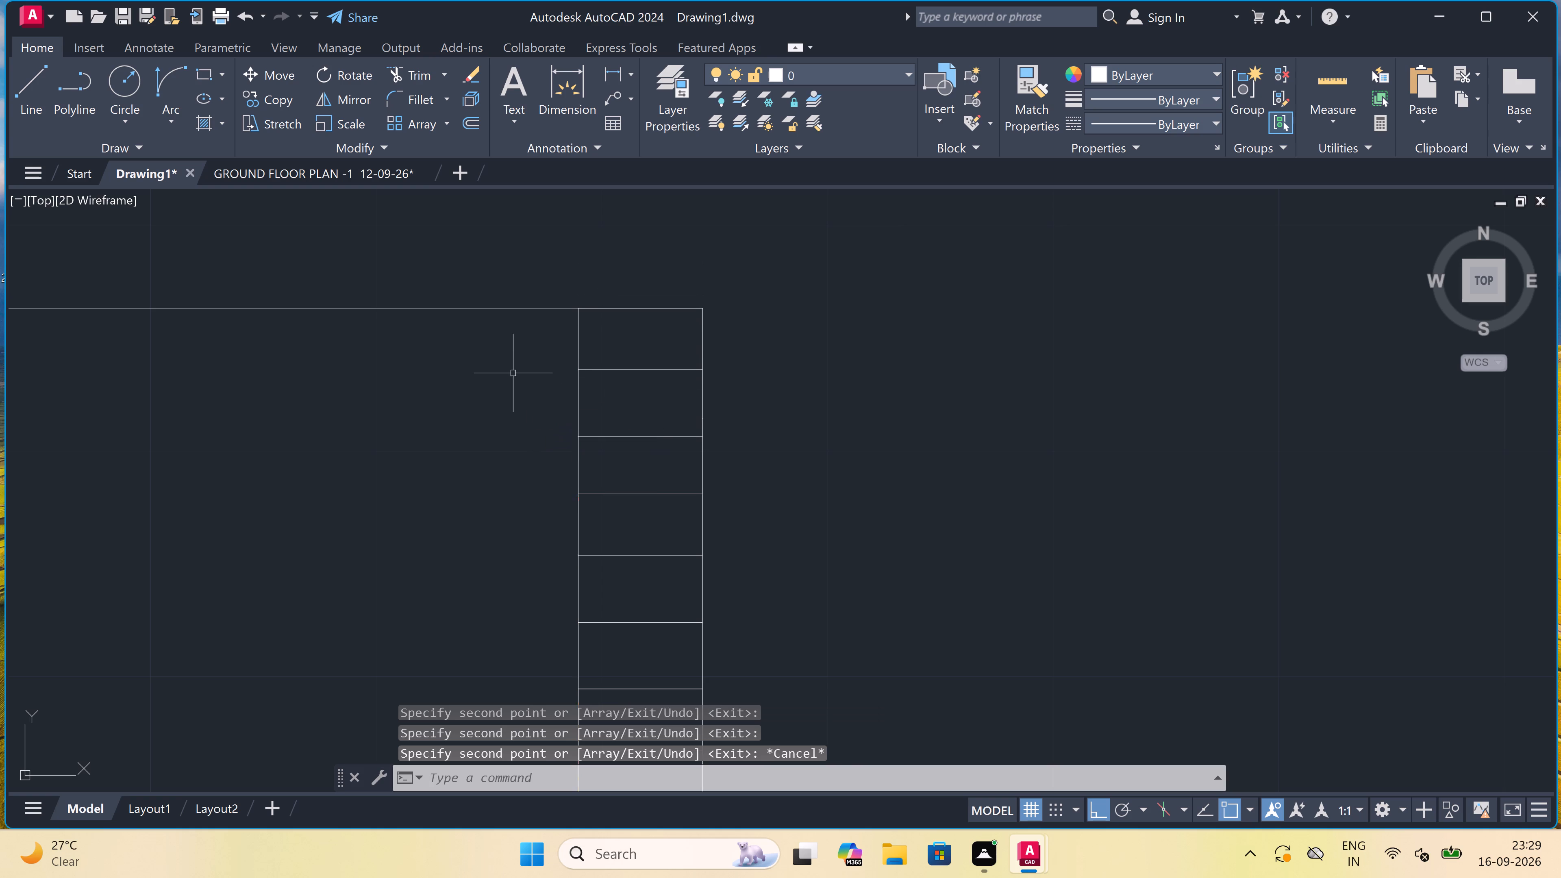
scroll(513, 372, down, 8)
scroll(477, 346, up, 4)
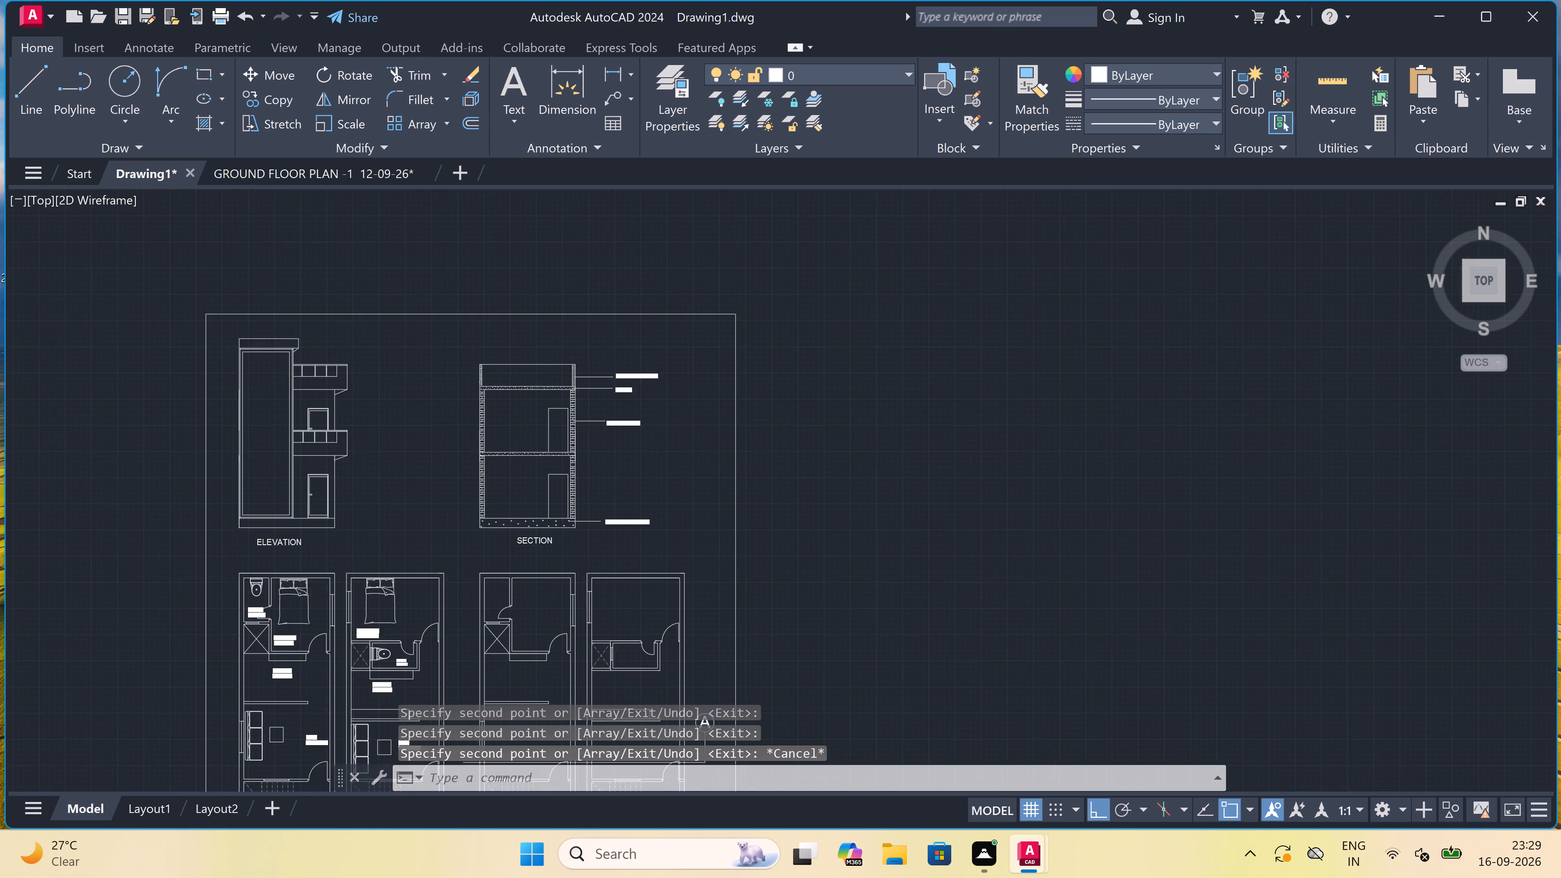
scroll(579, 396, up, 3)
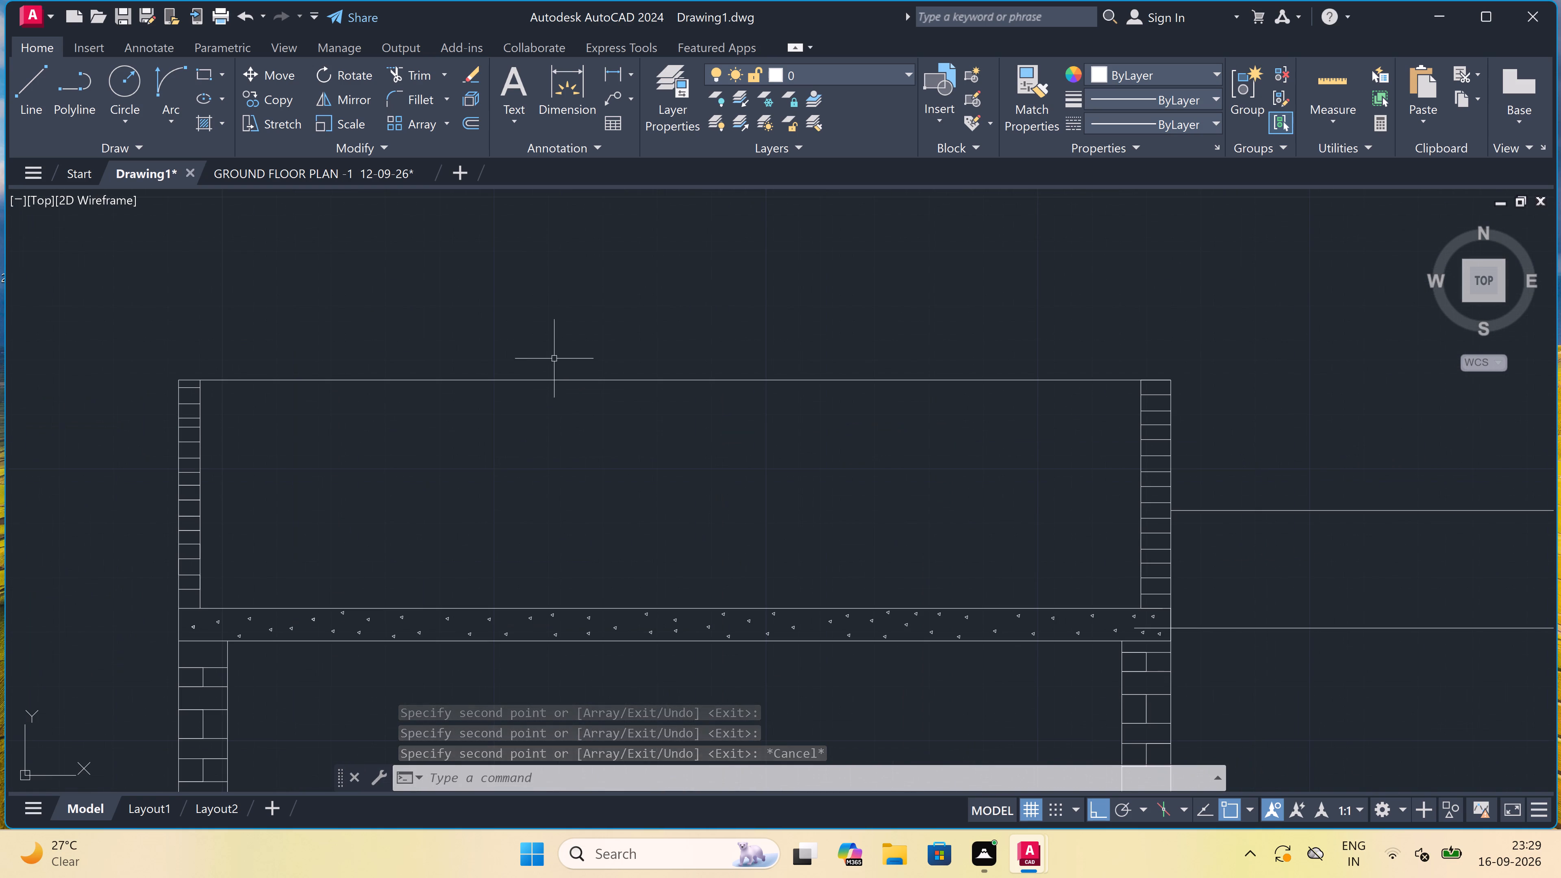
scroll(532, 326, down, 5)
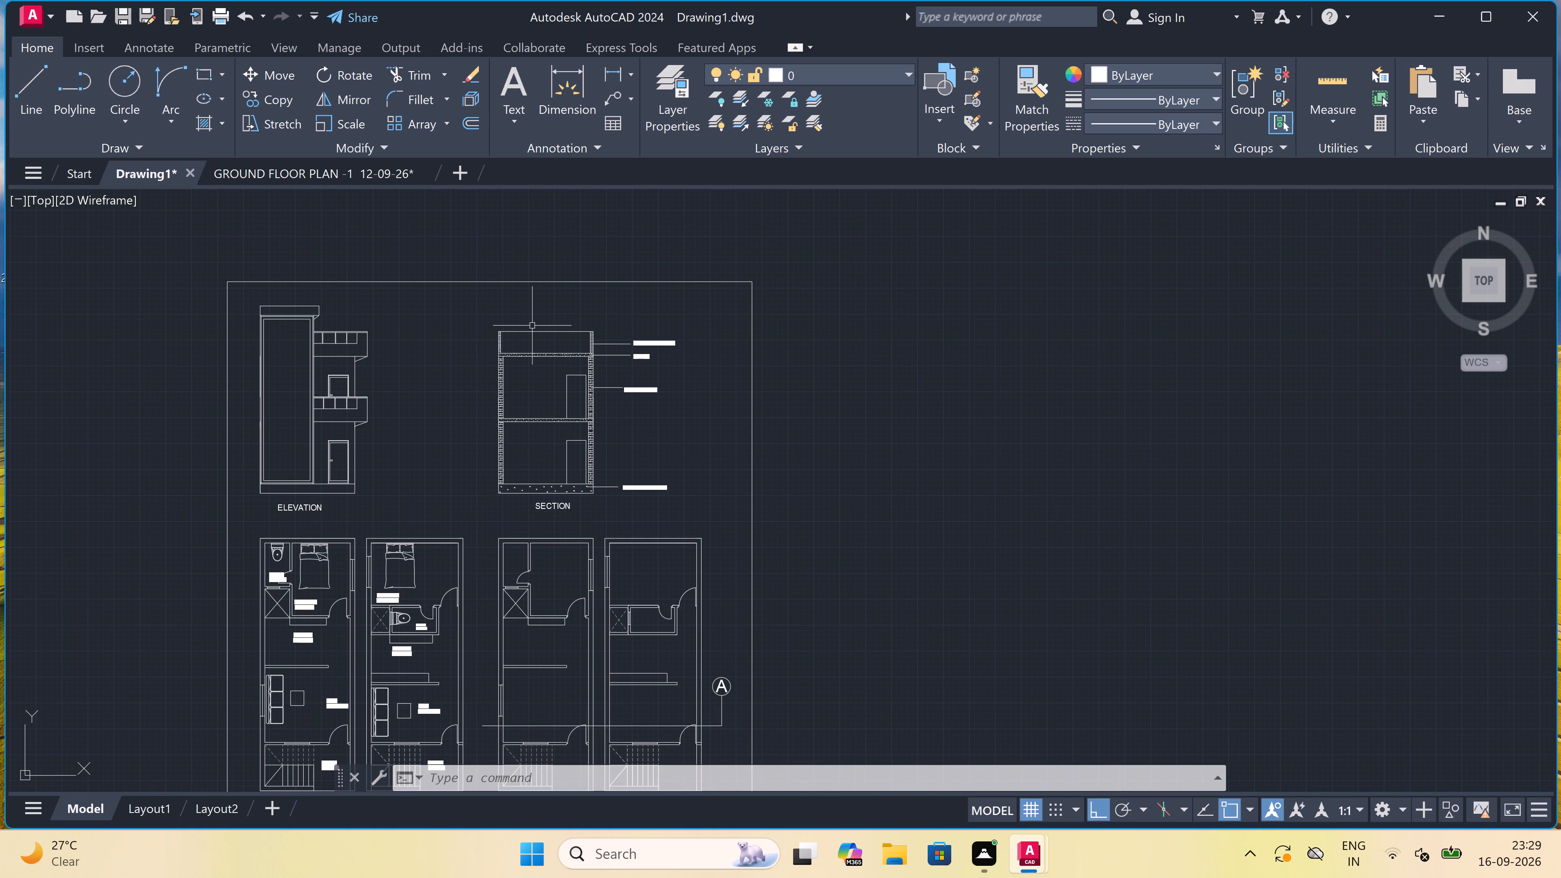
scroll(302, 298, up, 4)
scroll(302, 302, down, 3)
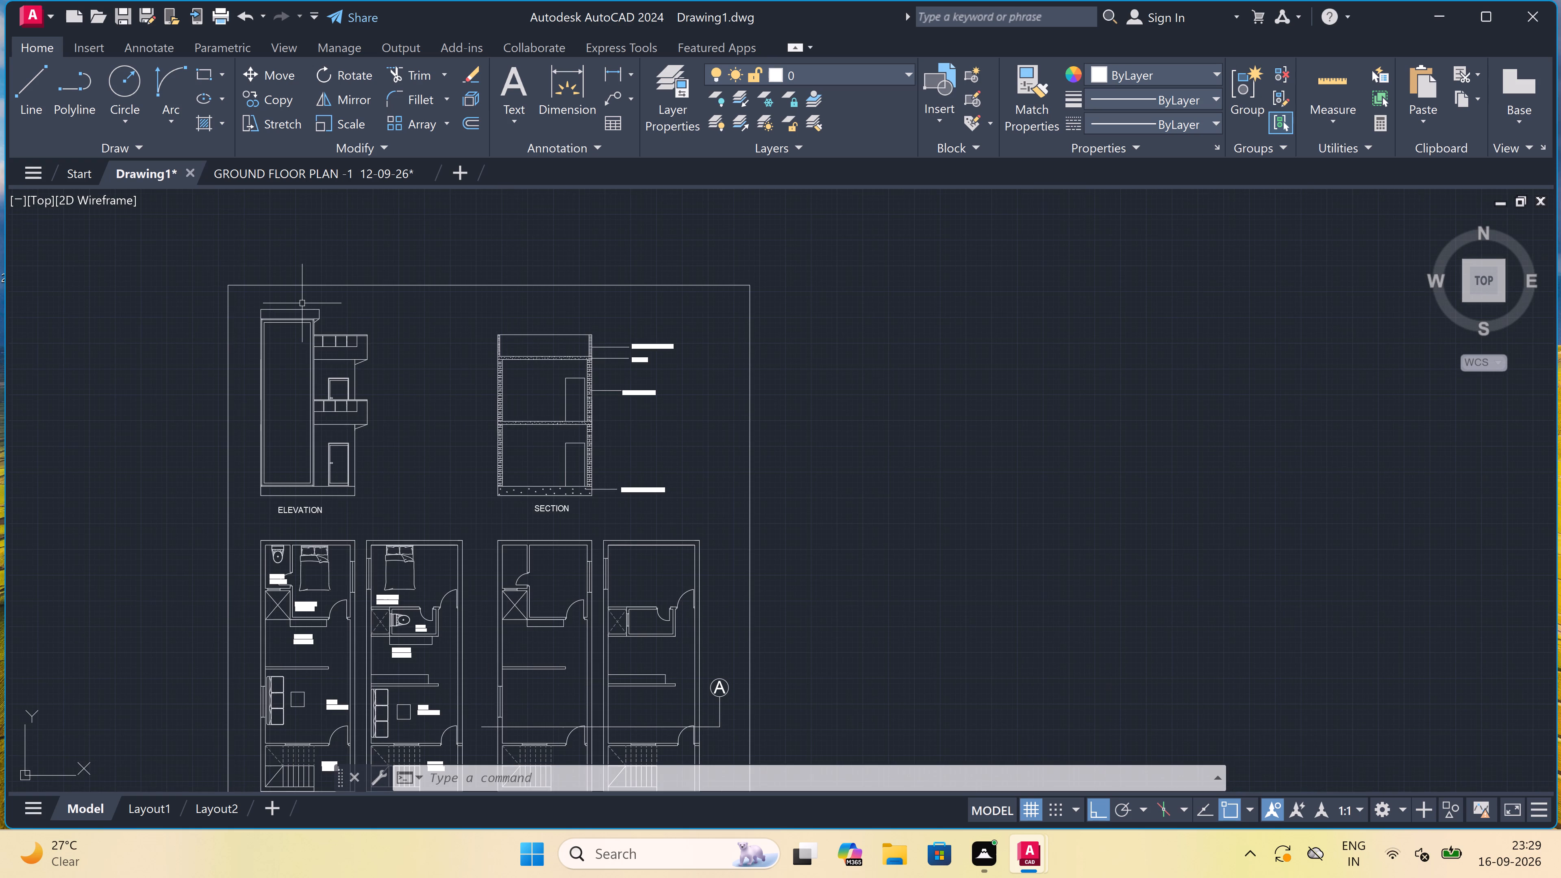
scroll(292, 445, up, 2)
scroll(294, 430, down, 1)
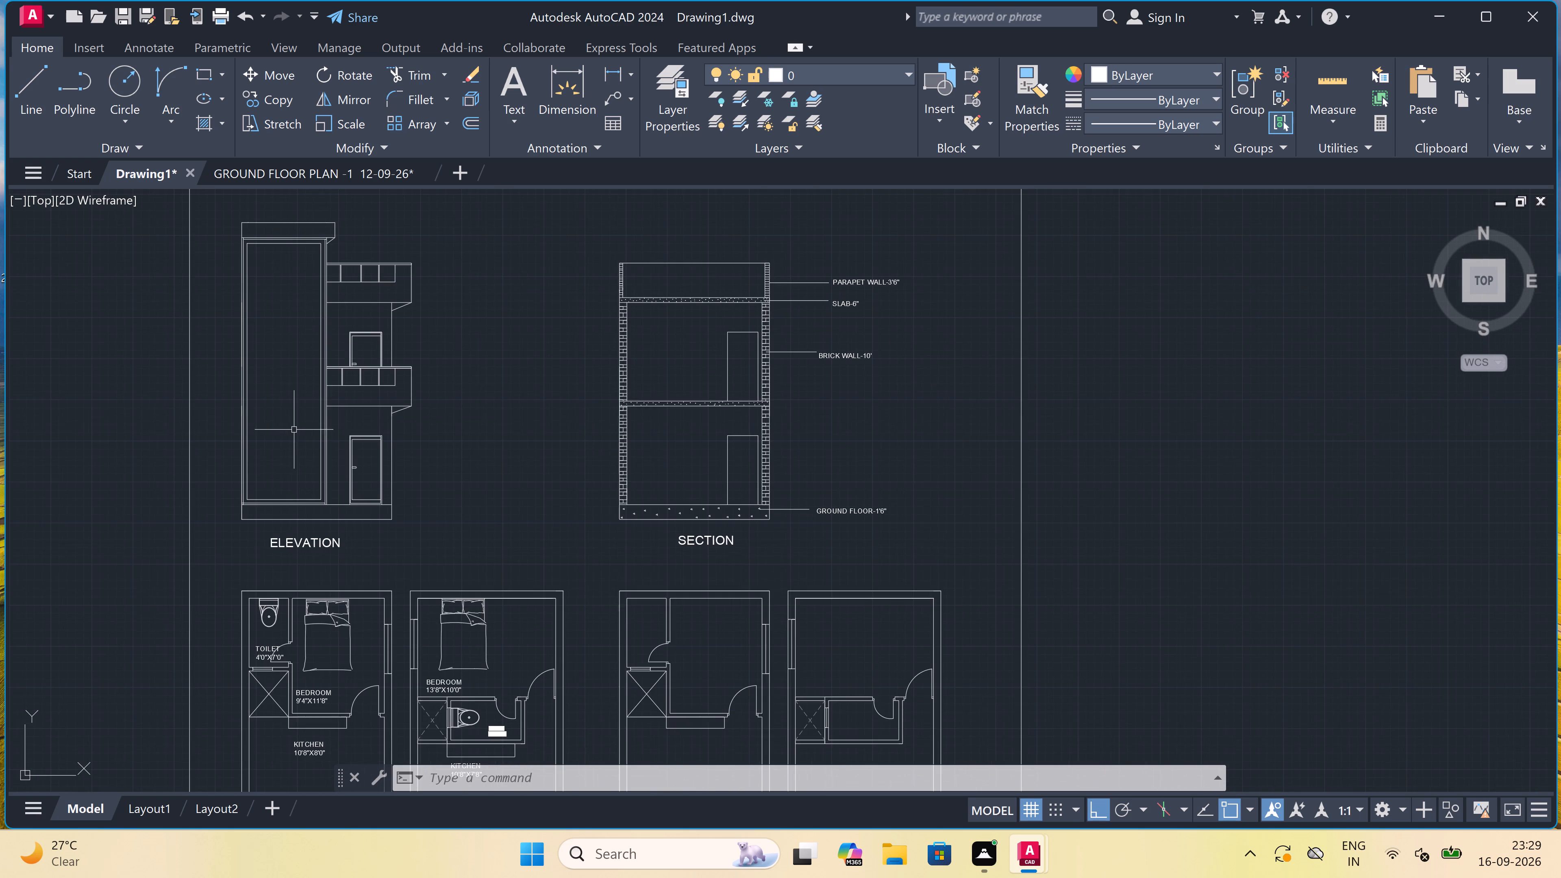
Draw a short slanted line, with Ortho off, inside the ground-floor door panel of the ELEVATION, above handle height.
scroll(351, 472, up, 3)
text(L)
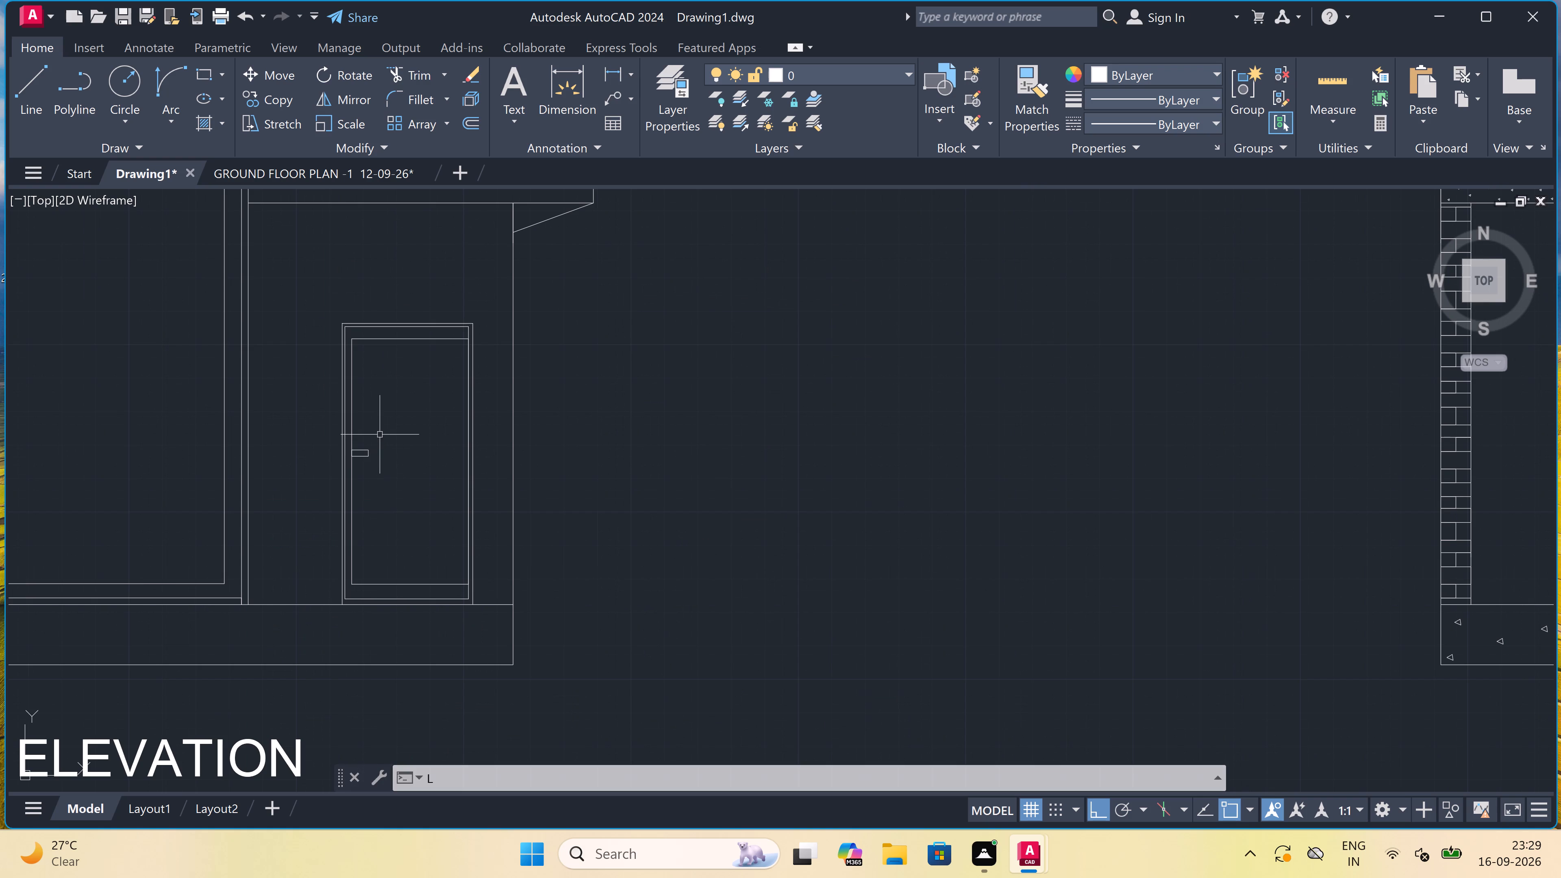
key(space)
scroll(380, 431, up, 1)
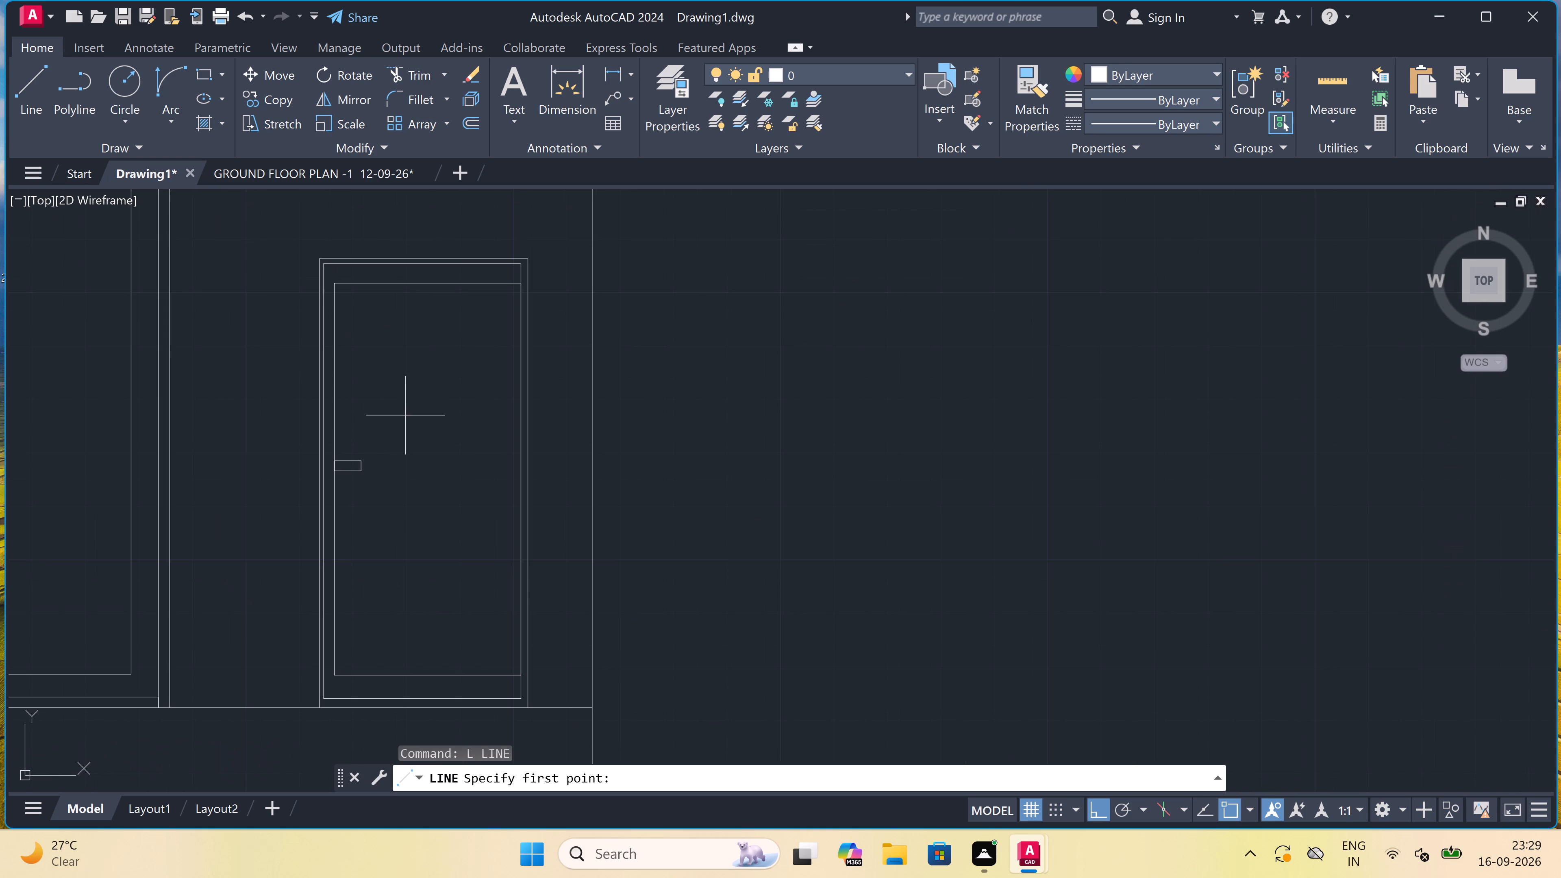
click(415, 419)
scroll(420, 456, up, 2)
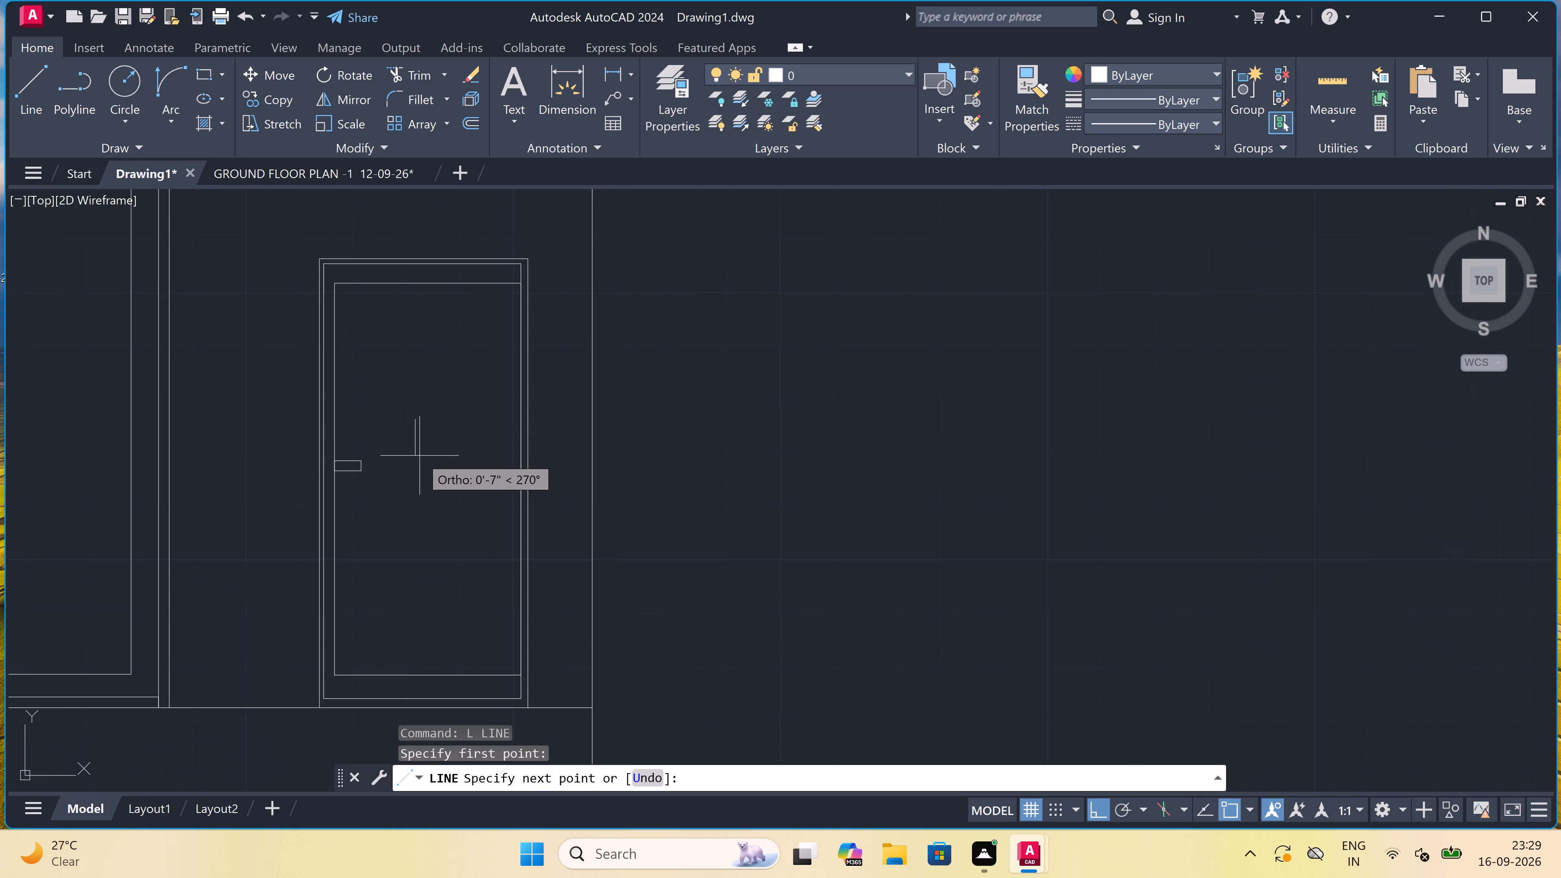
key(F8)
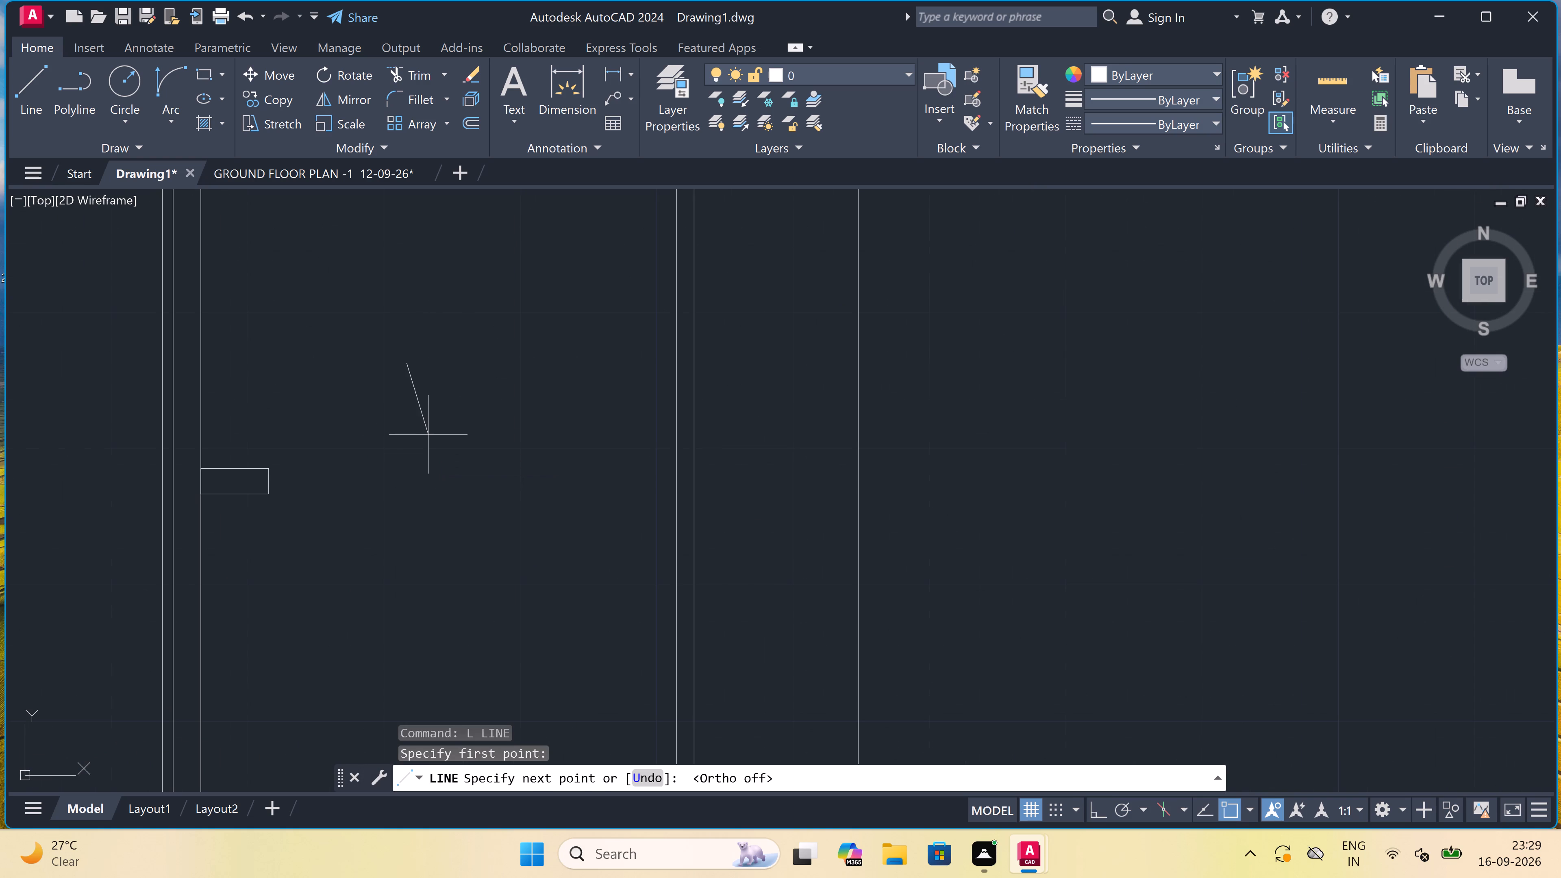
click(435, 435)
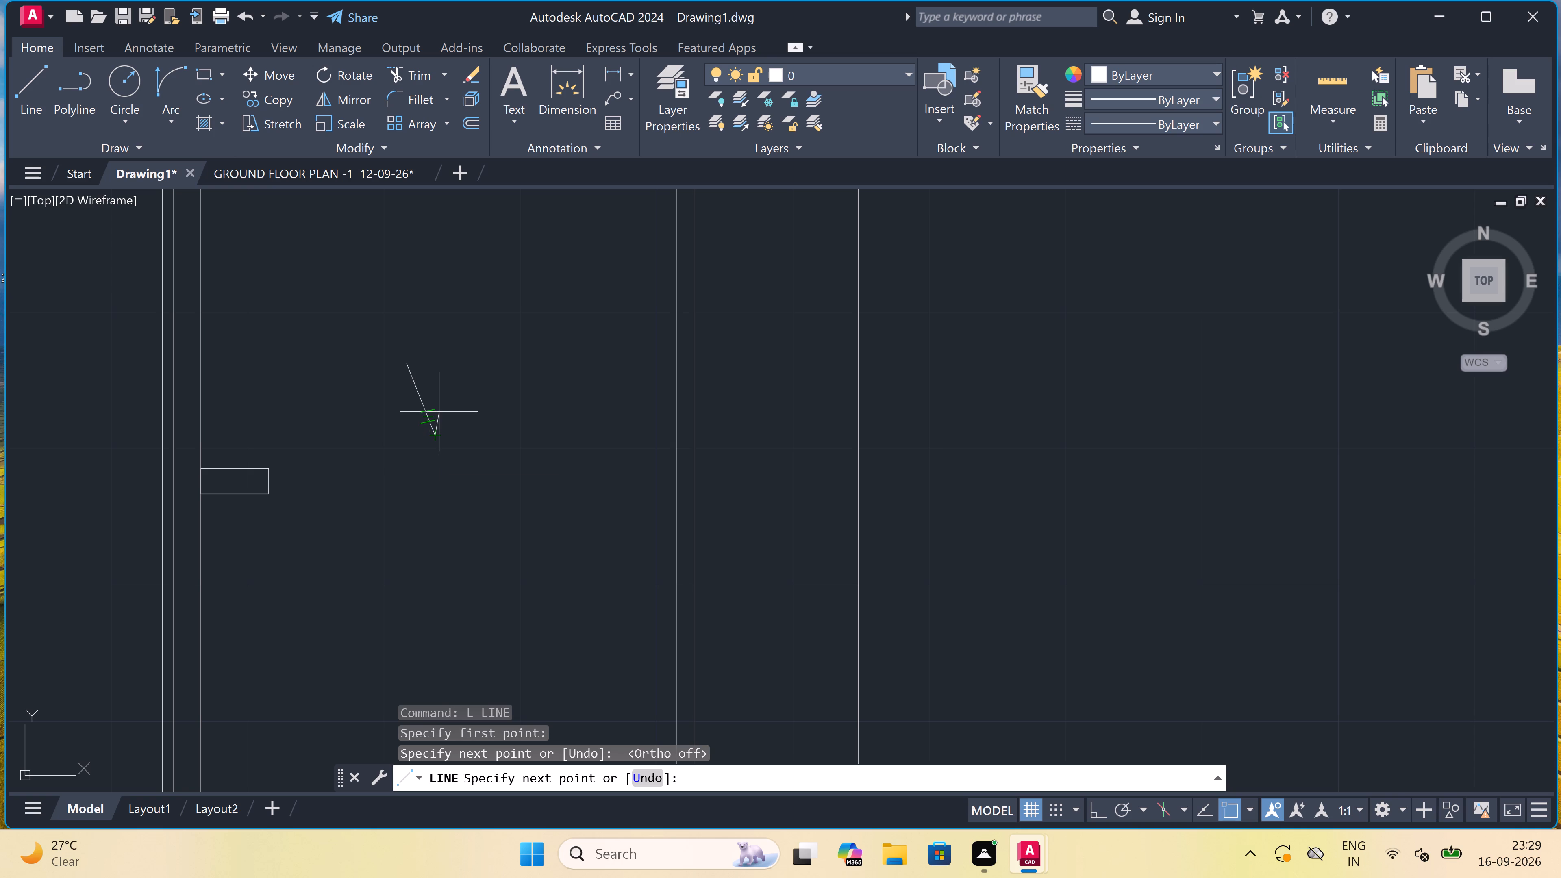
key(Escape)
Draw two shorter slanted lines roughly parallel to the first, one on each side, as a glass mark on the door.
key(space)
scroll(429, 361, up, 2)
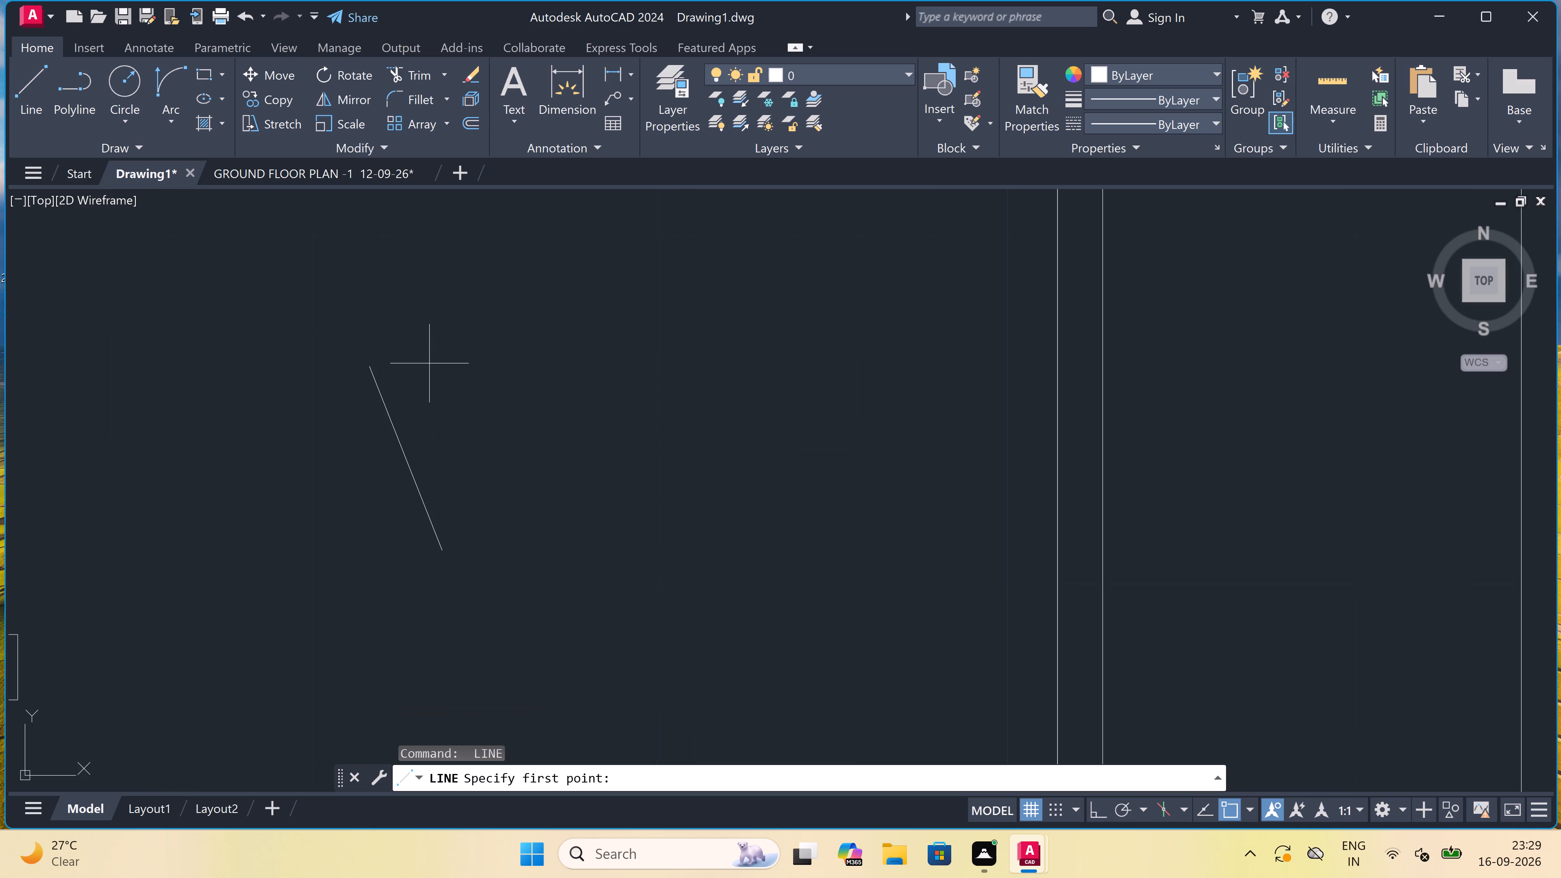
click(415, 373)
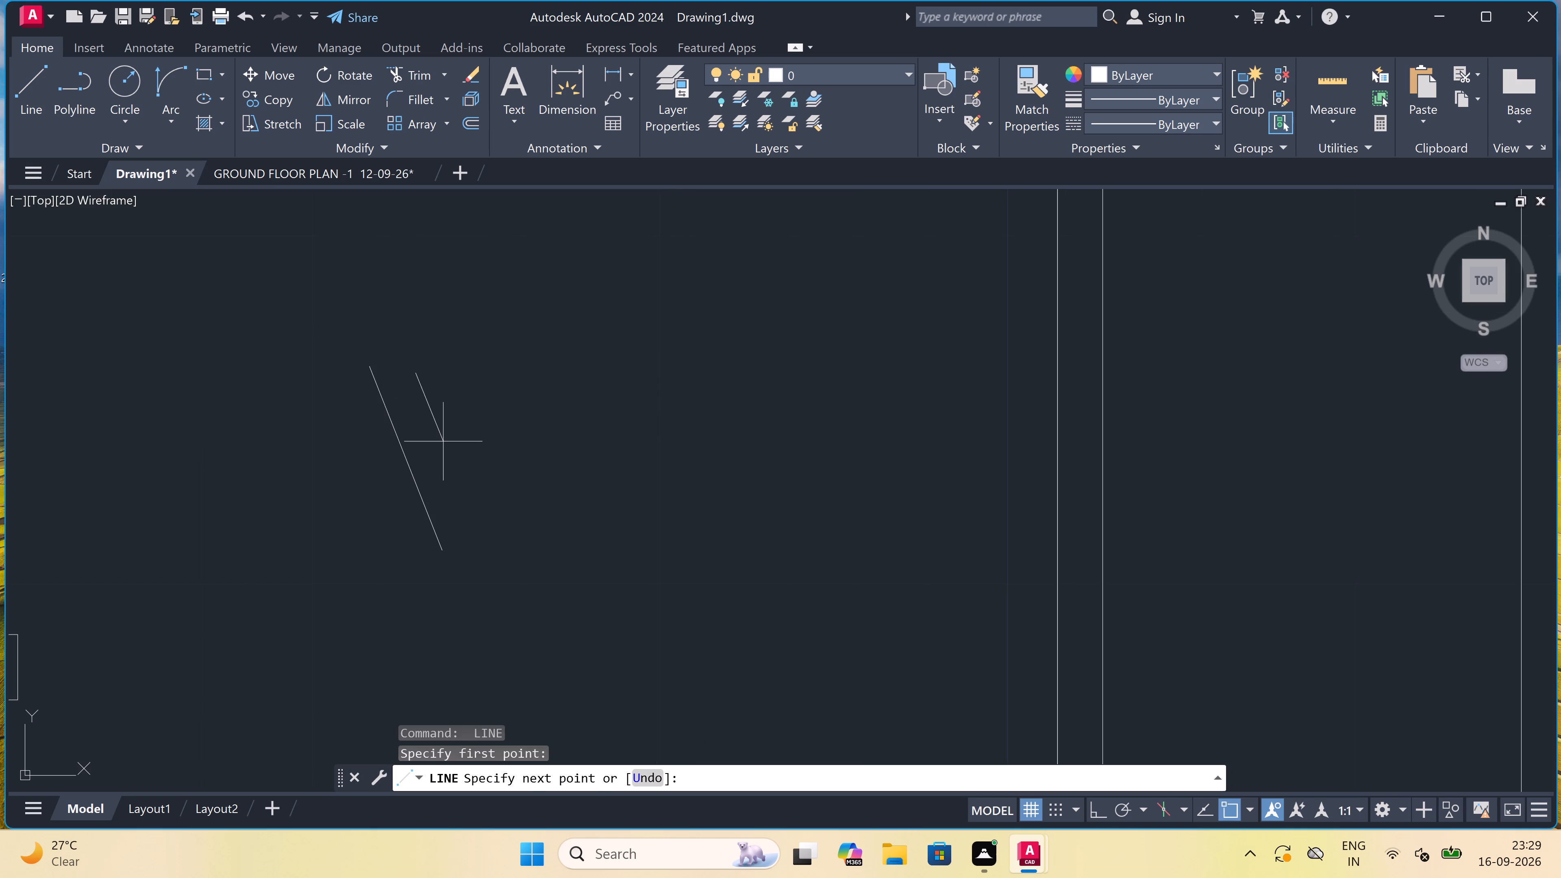
click(451, 468)
key(Escape)
key(space)
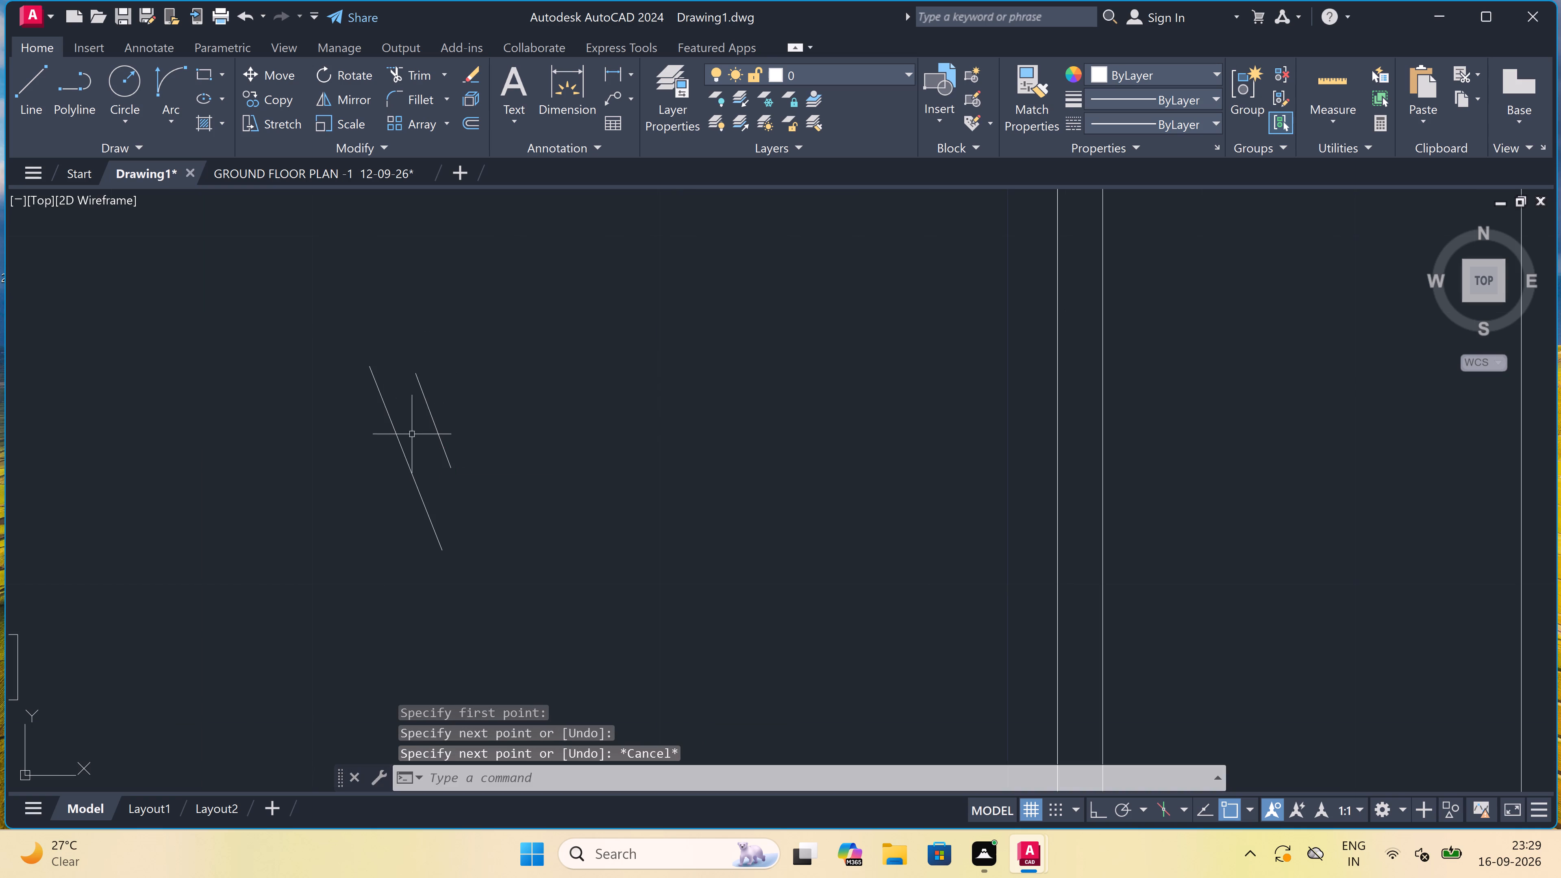
click(365, 422)
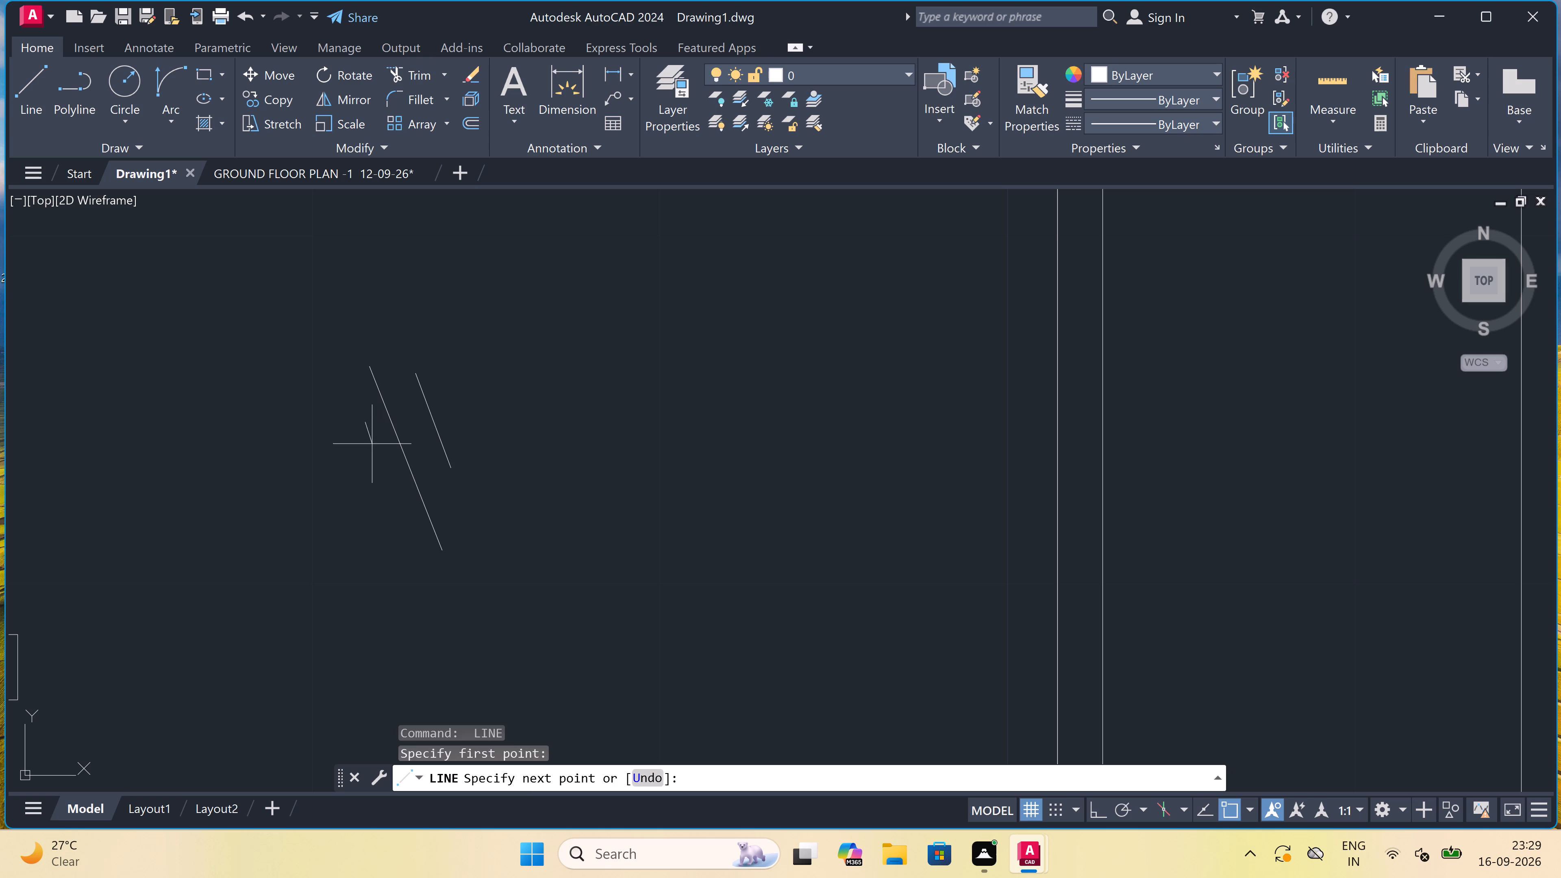
click(394, 506)
key(Escape)
Copy the three slanted lines straight up about 10'-1", with Ortho on, into the upper-floor door panel of the ELEVATION.
scroll(382, 496, down, 2)
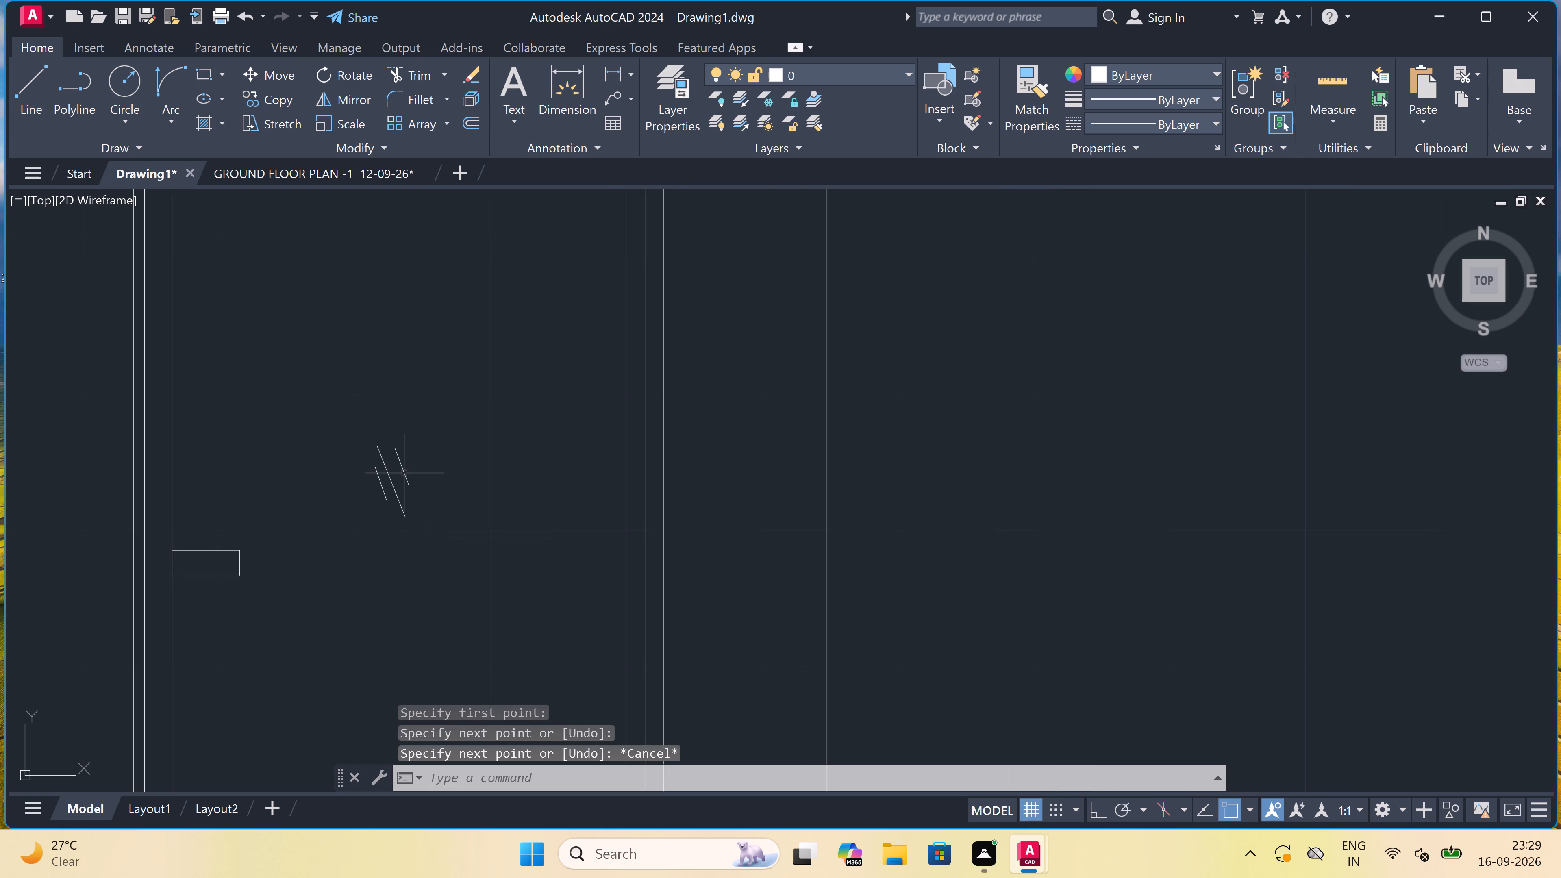
click(437, 407)
drag(437, 407, 424, 428)
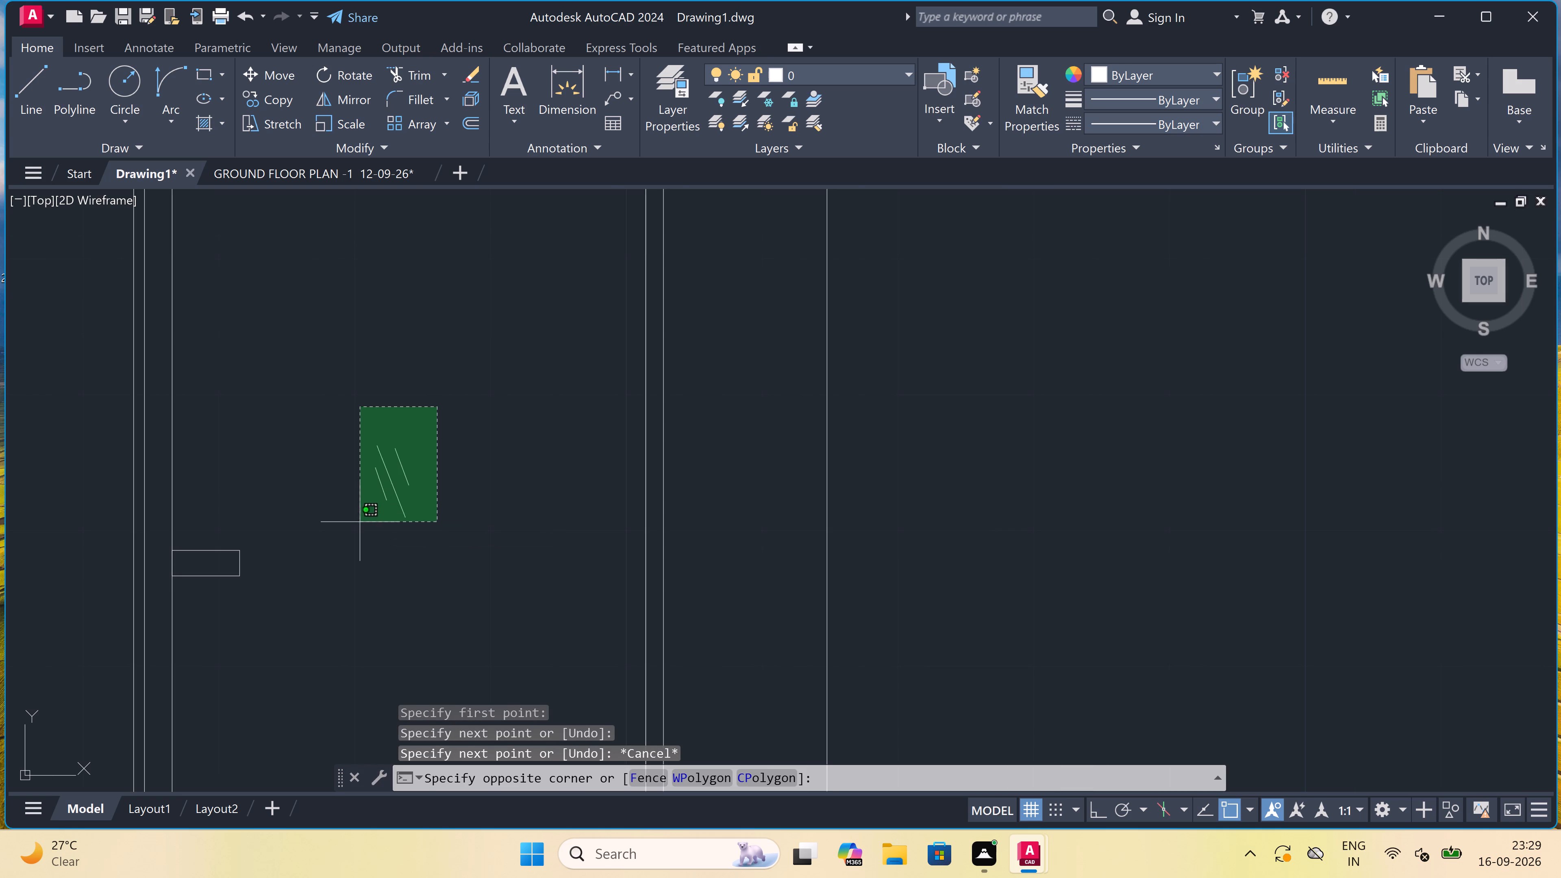
click(361, 522)
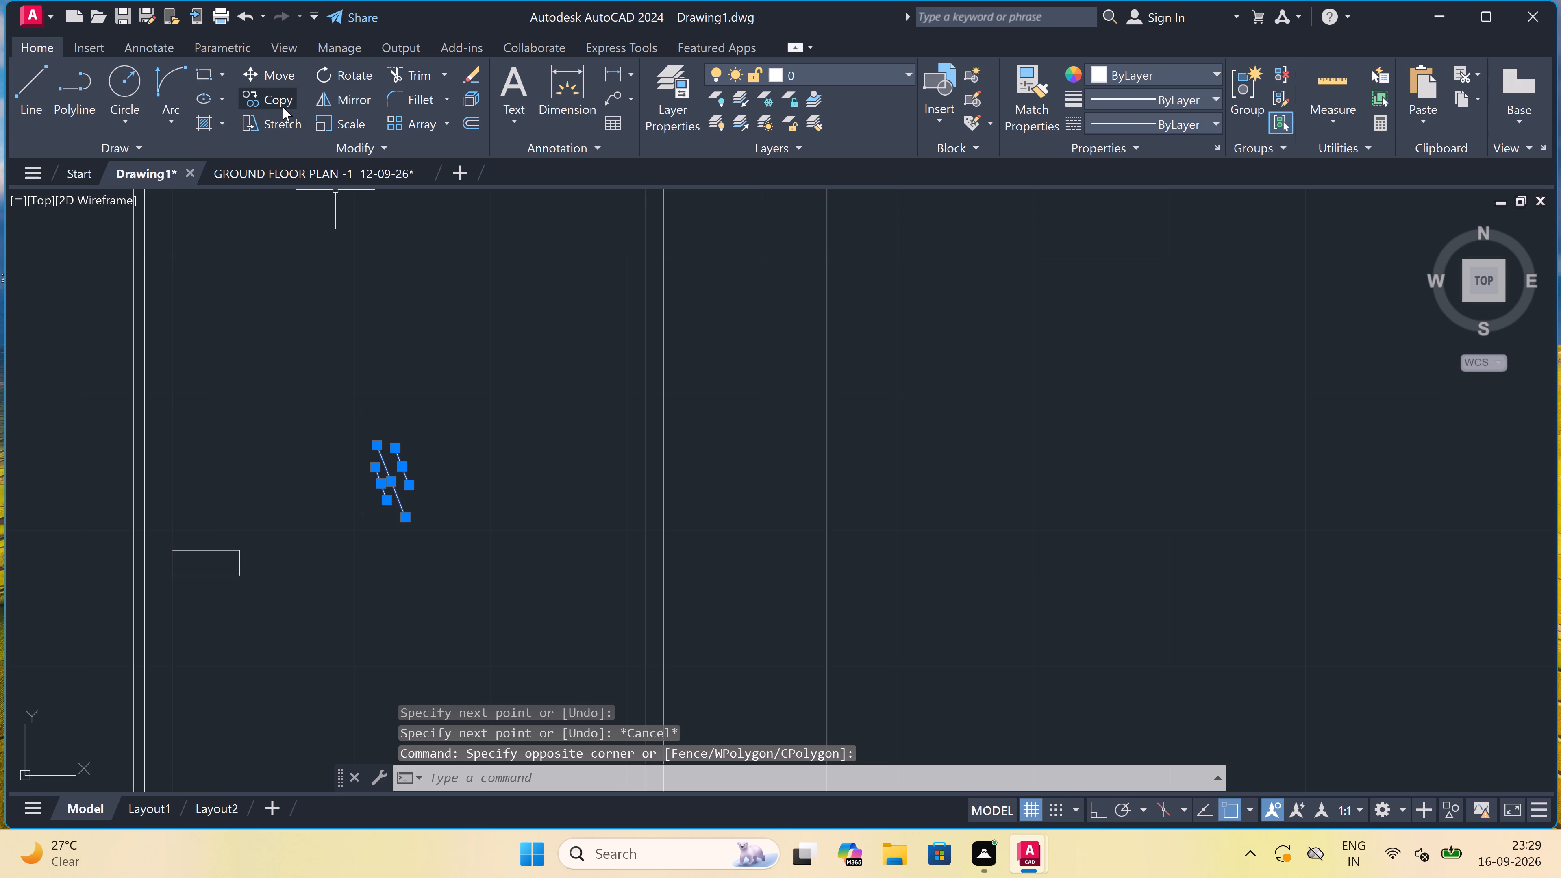
click(278, 102)
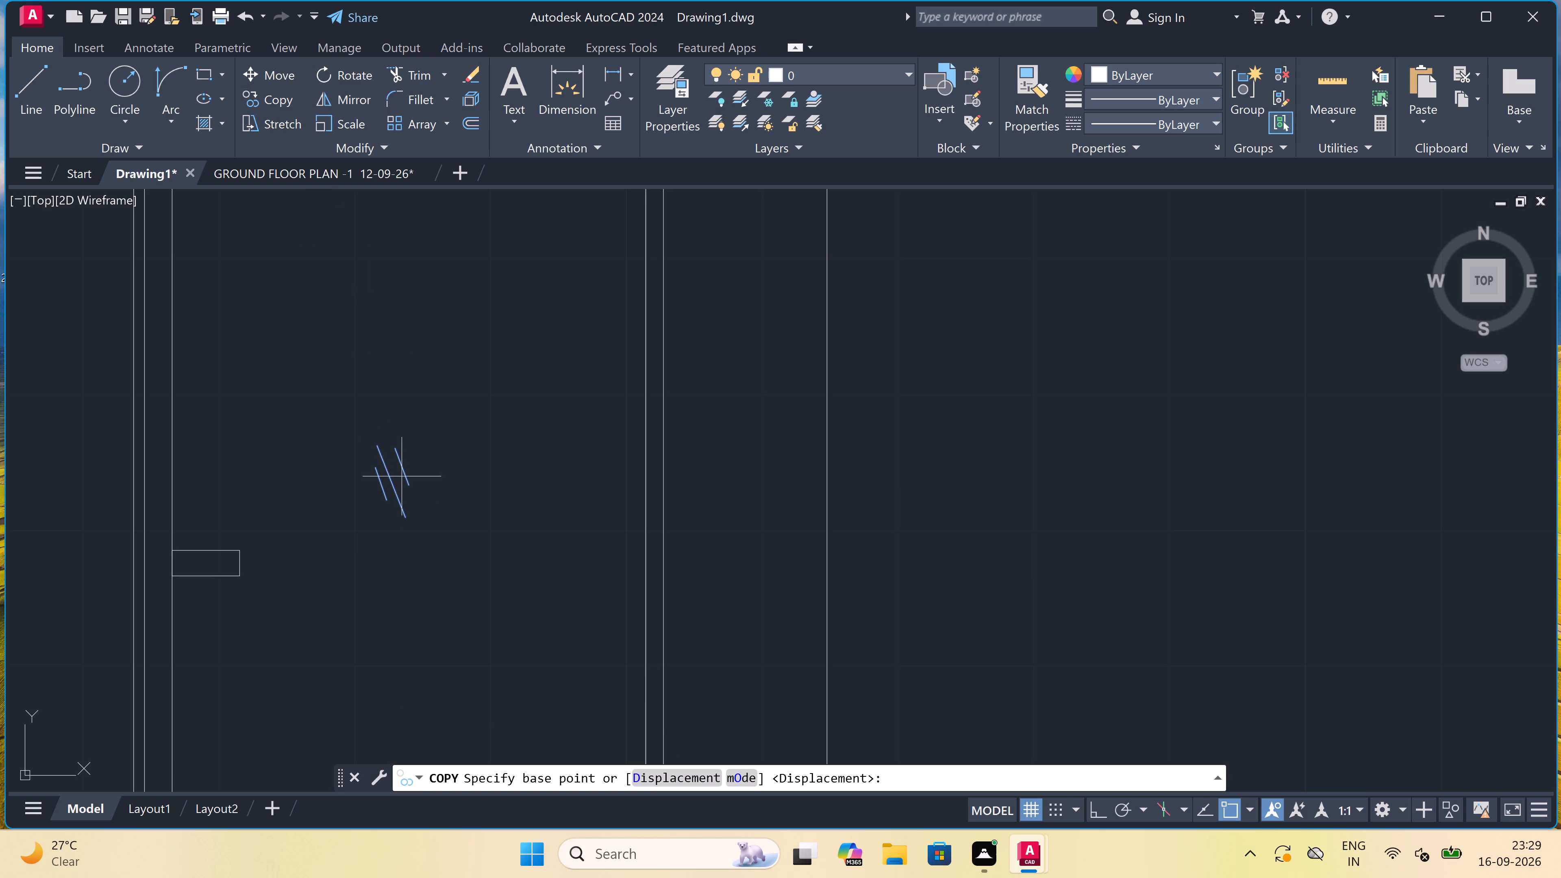
click(393, 482)
scroll(396, 447, down, 5)
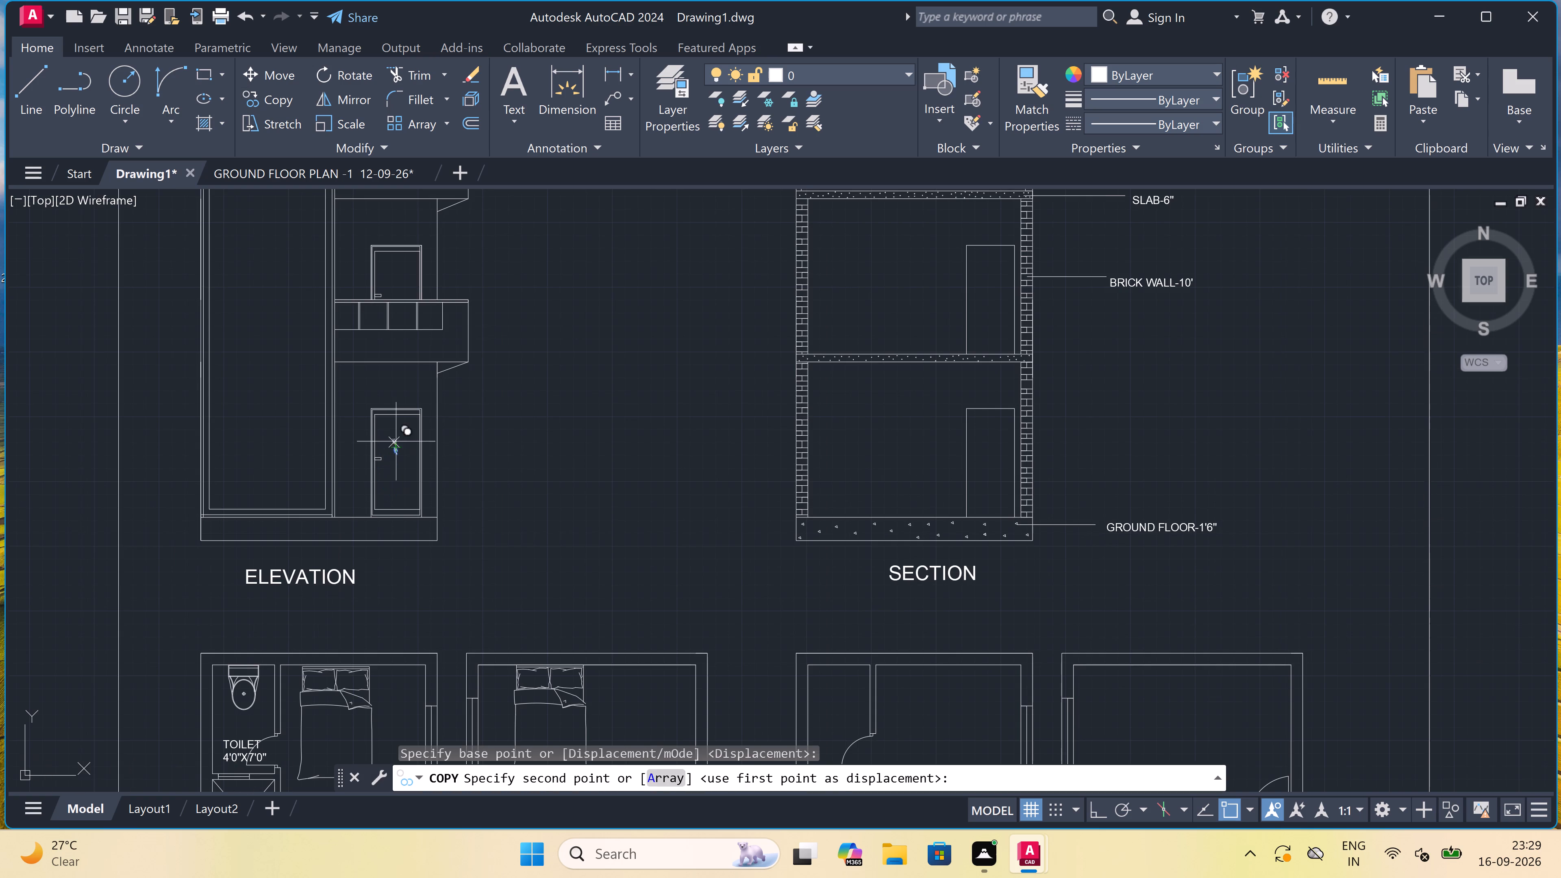
scroll(373, 278, up, 4)
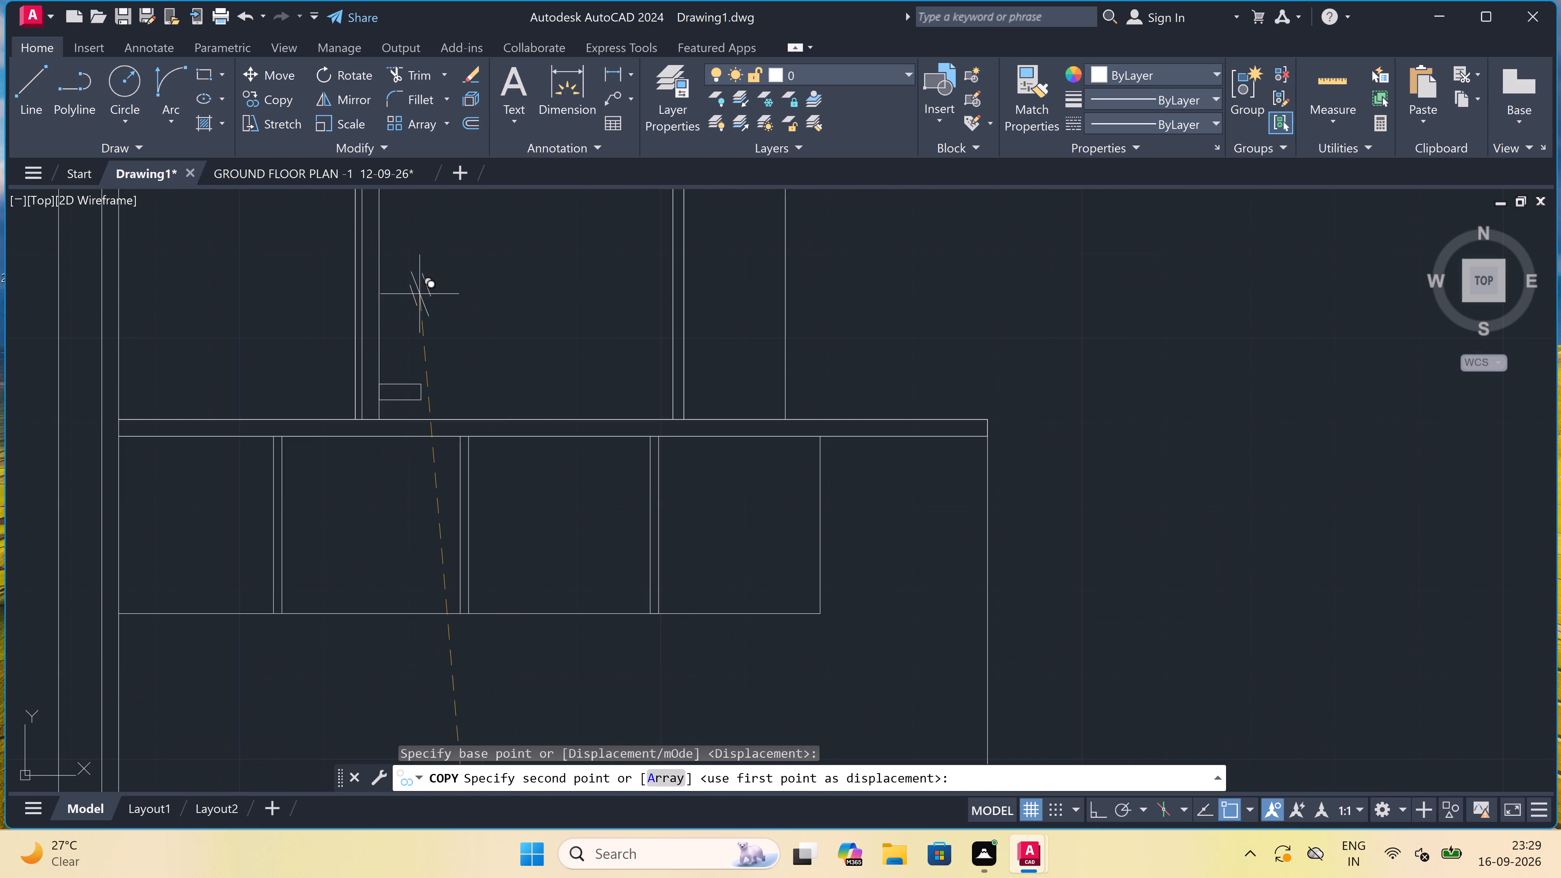
key(F8)
scroll(514, 311, down, 2)
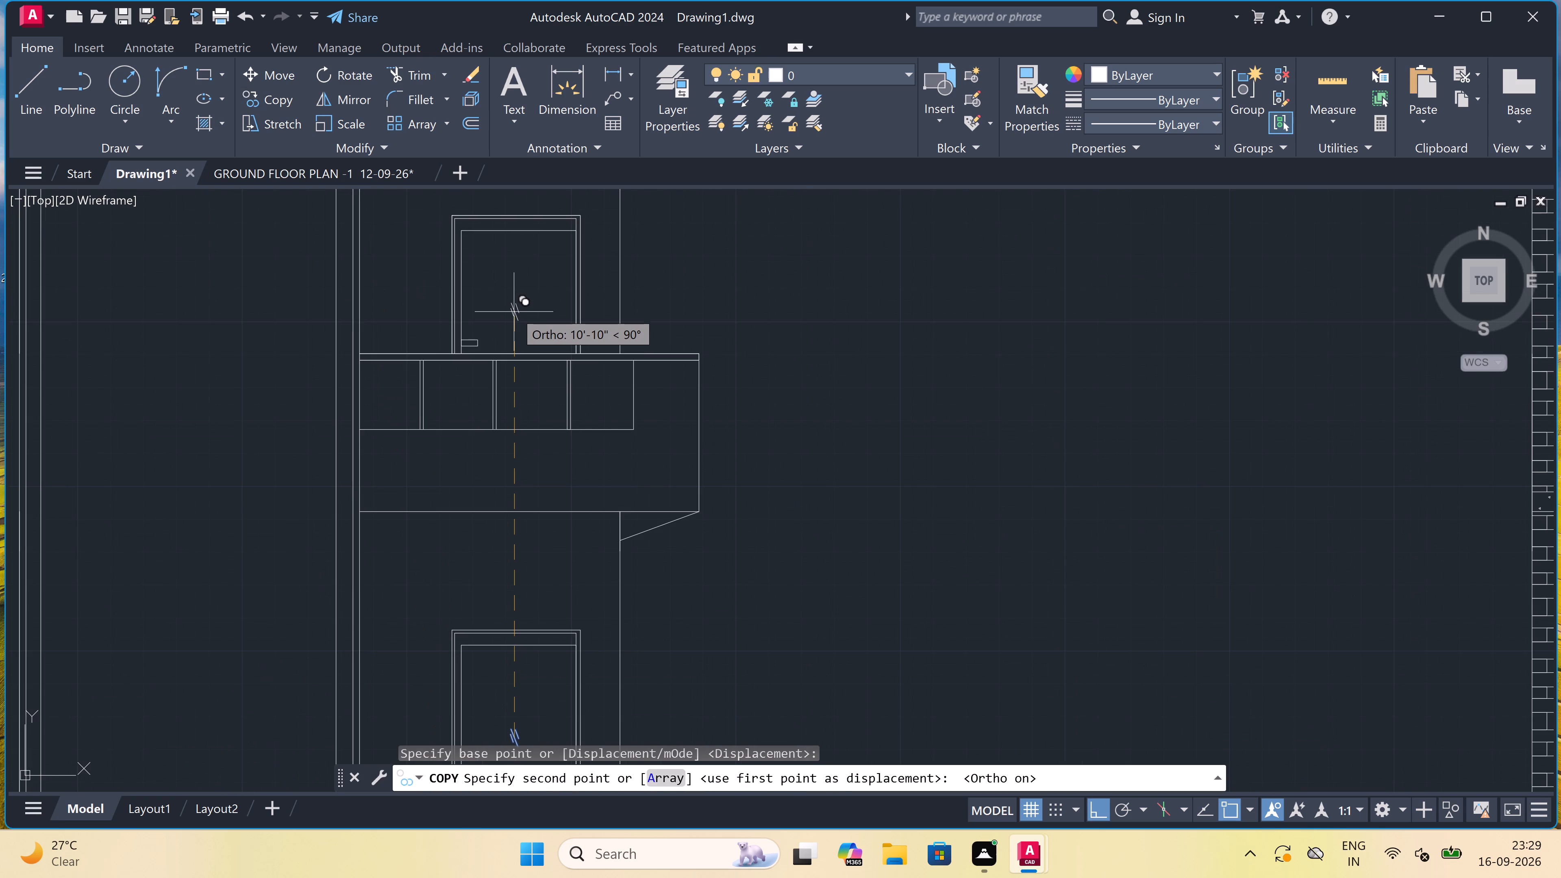
scroll(515, 322, down, 1)
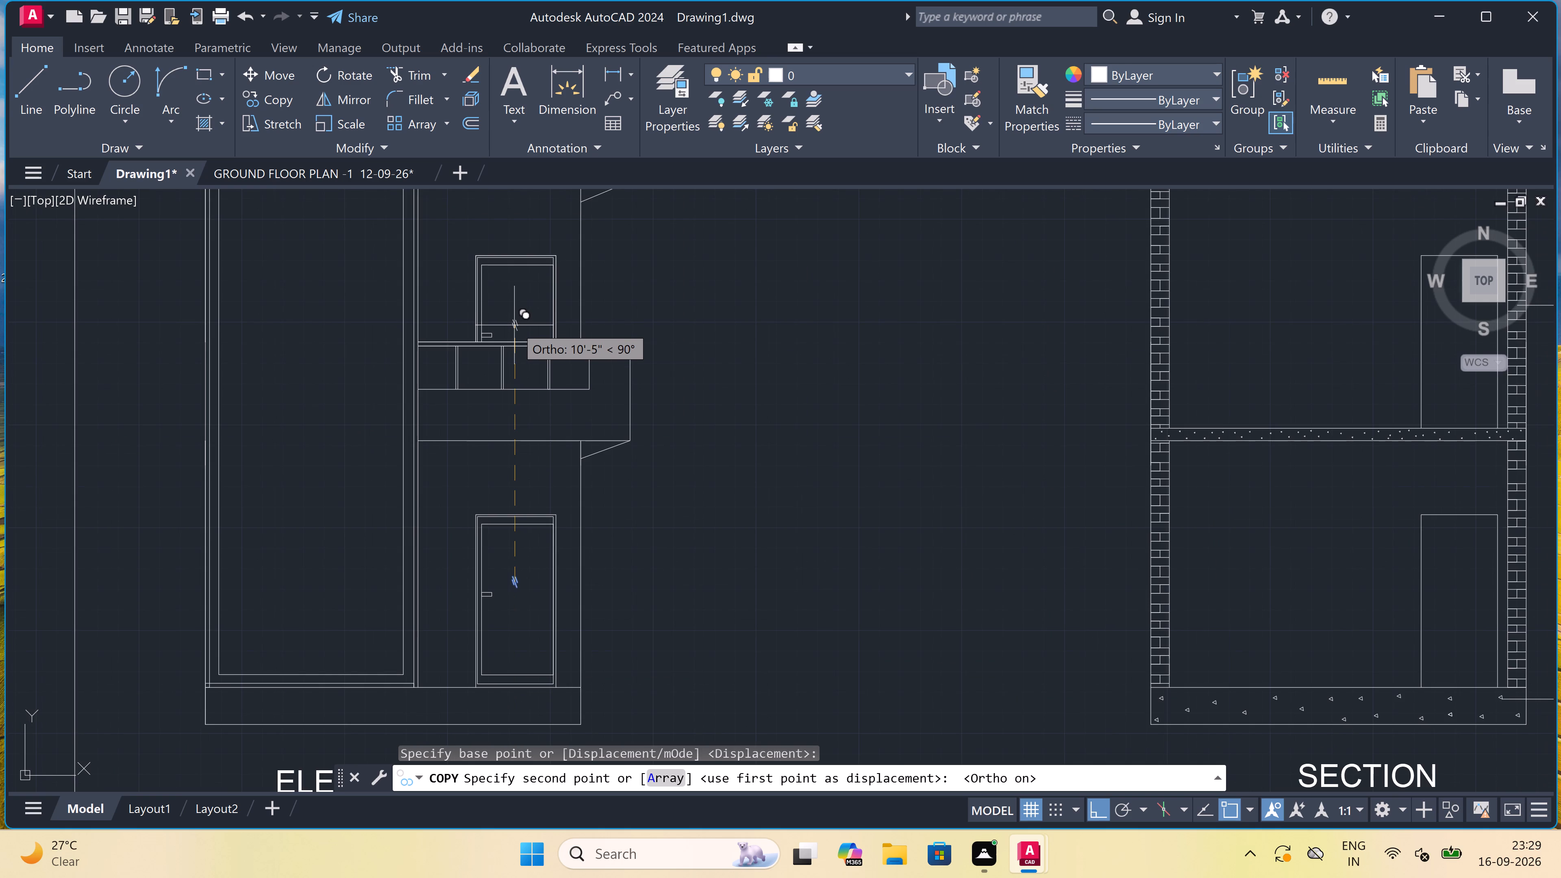
scroll(514, 325, up, 5)
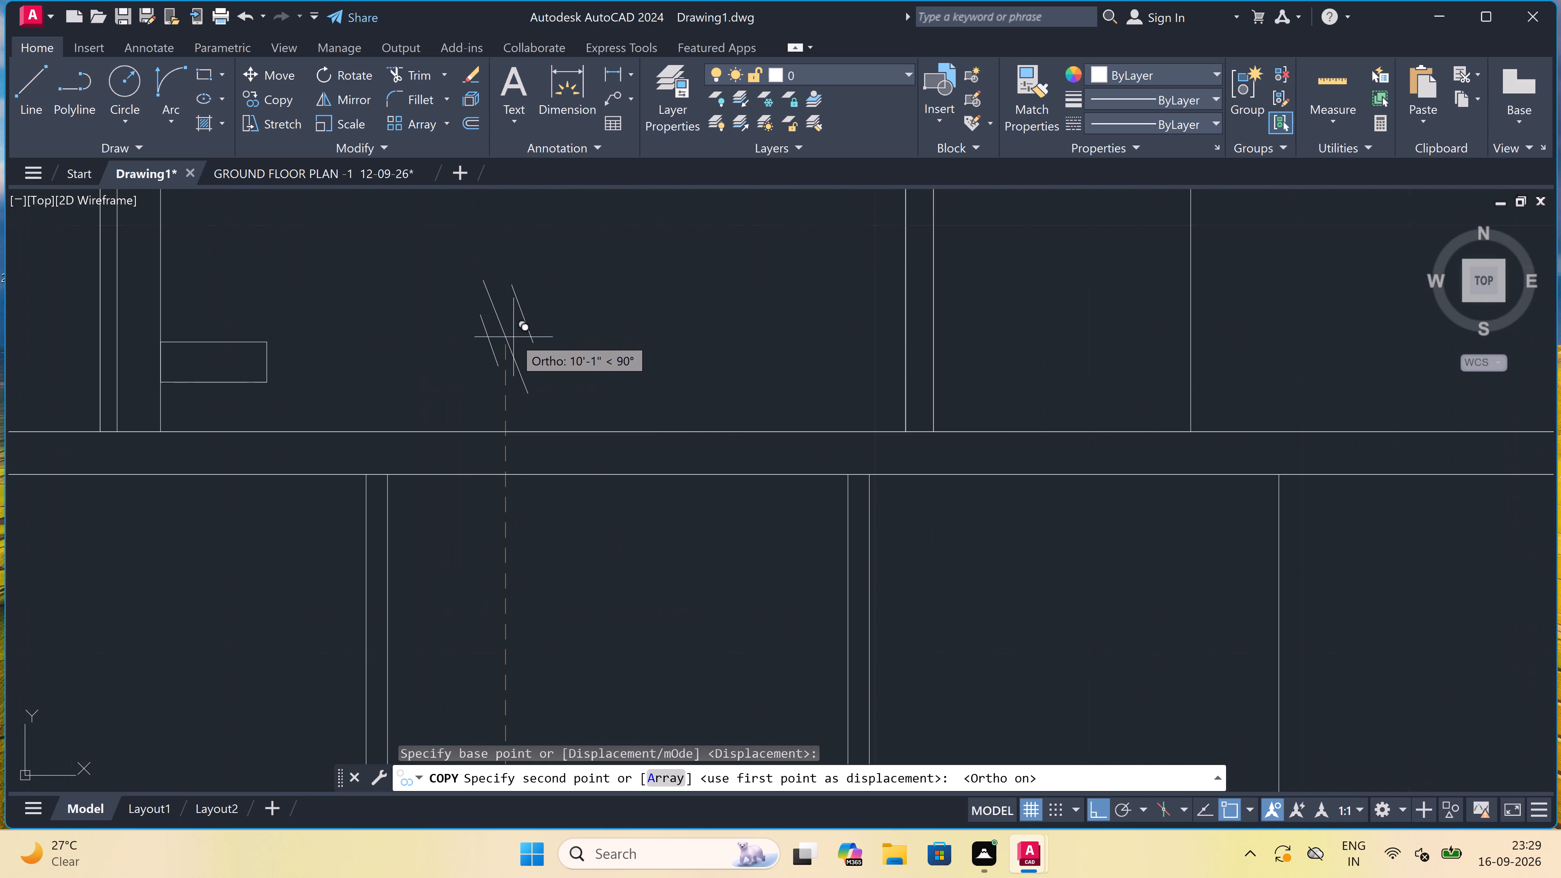
click(513, 337)
key(Escape)
scroll(508, 315, down, 3)
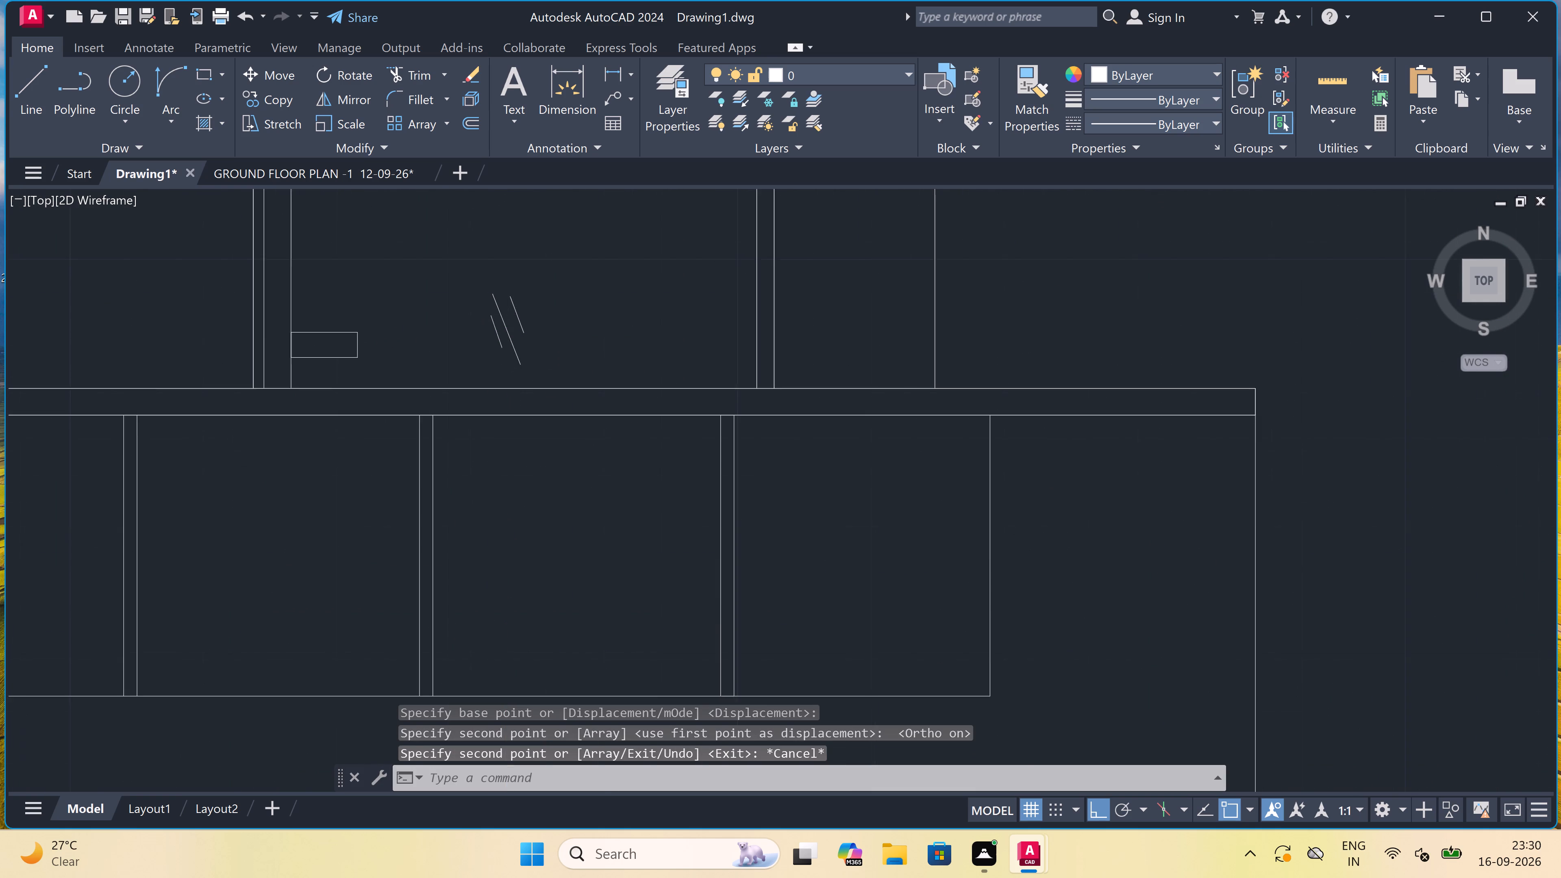
Examine the ELEVATION and SECTION across the sheet for linework that still needs cleaning up.
scroll(508, 315, down, 4)
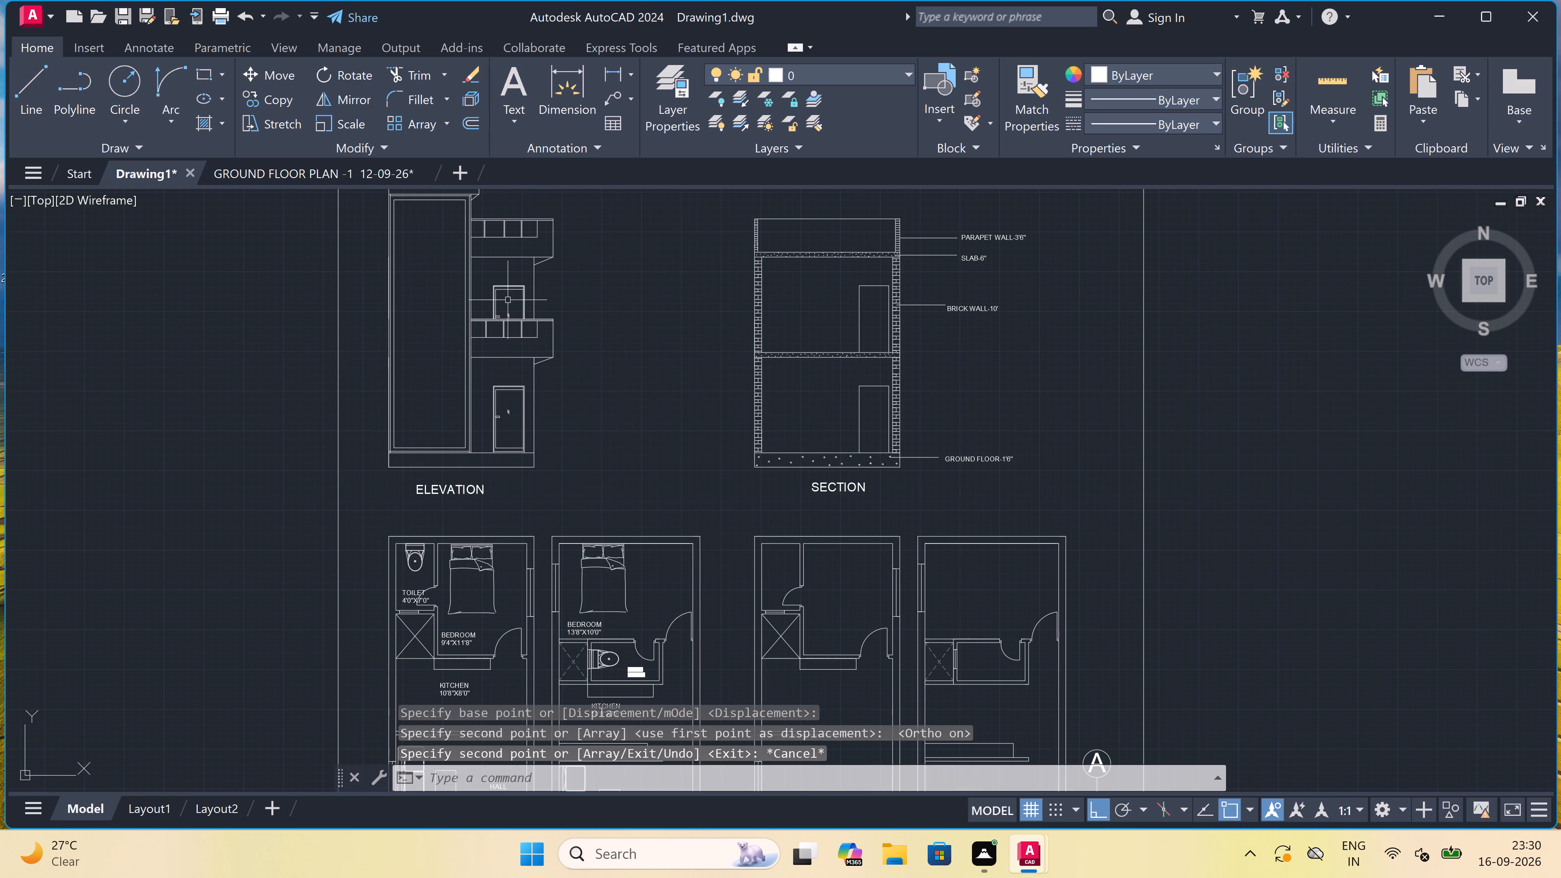
scroll(508, 300, down, 2)
scroll(508, 299, up, 3)
scroll(508, 299, down, 4)
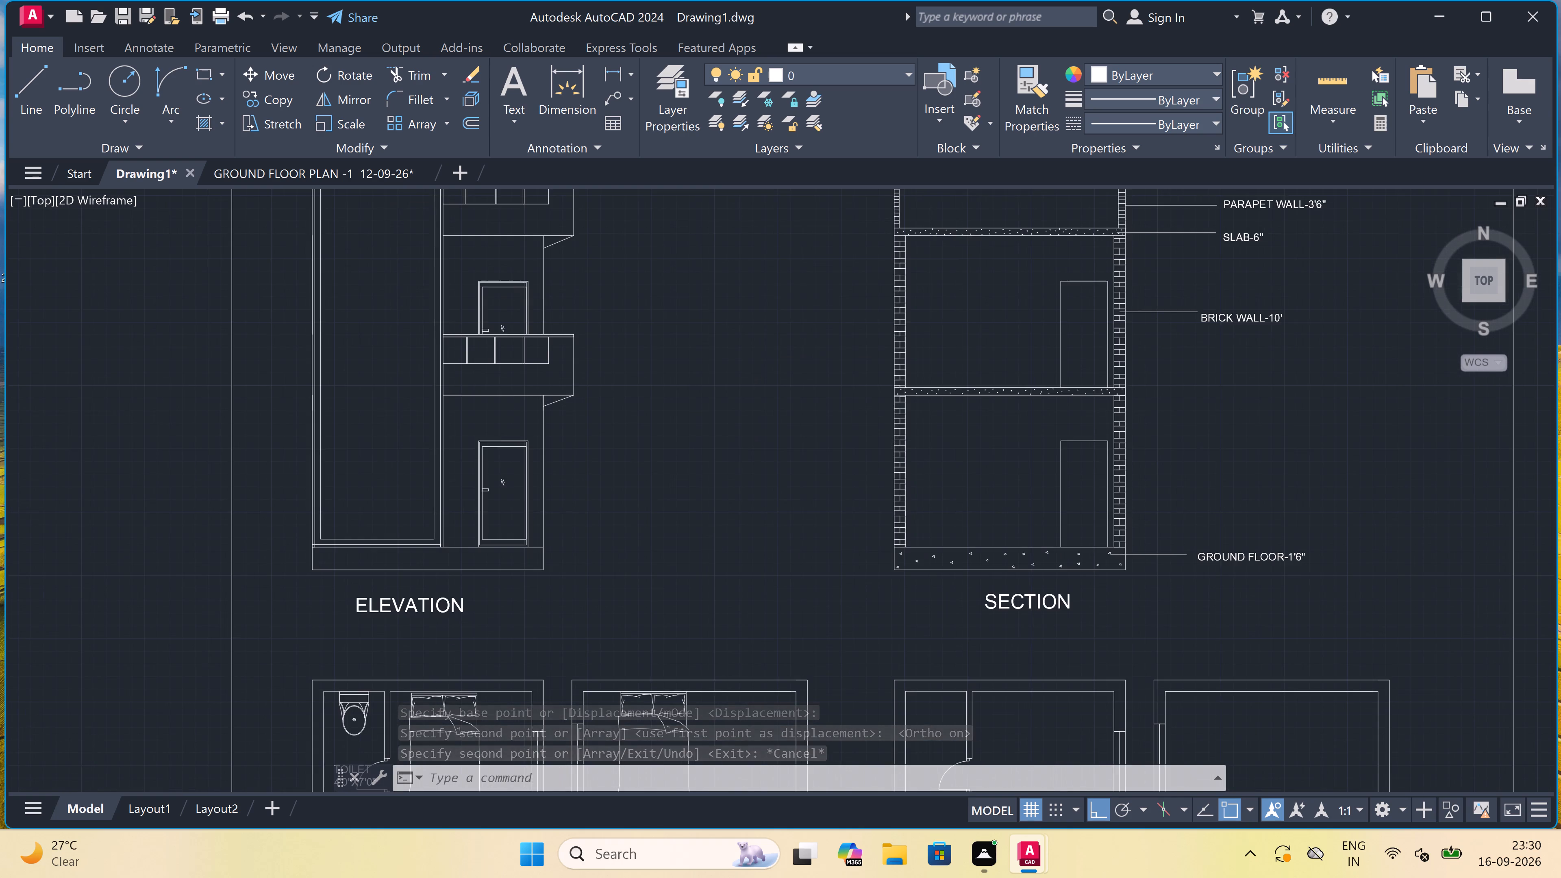
scroll(510, 256, up, 4)
scroll(510, 256, down, 2)
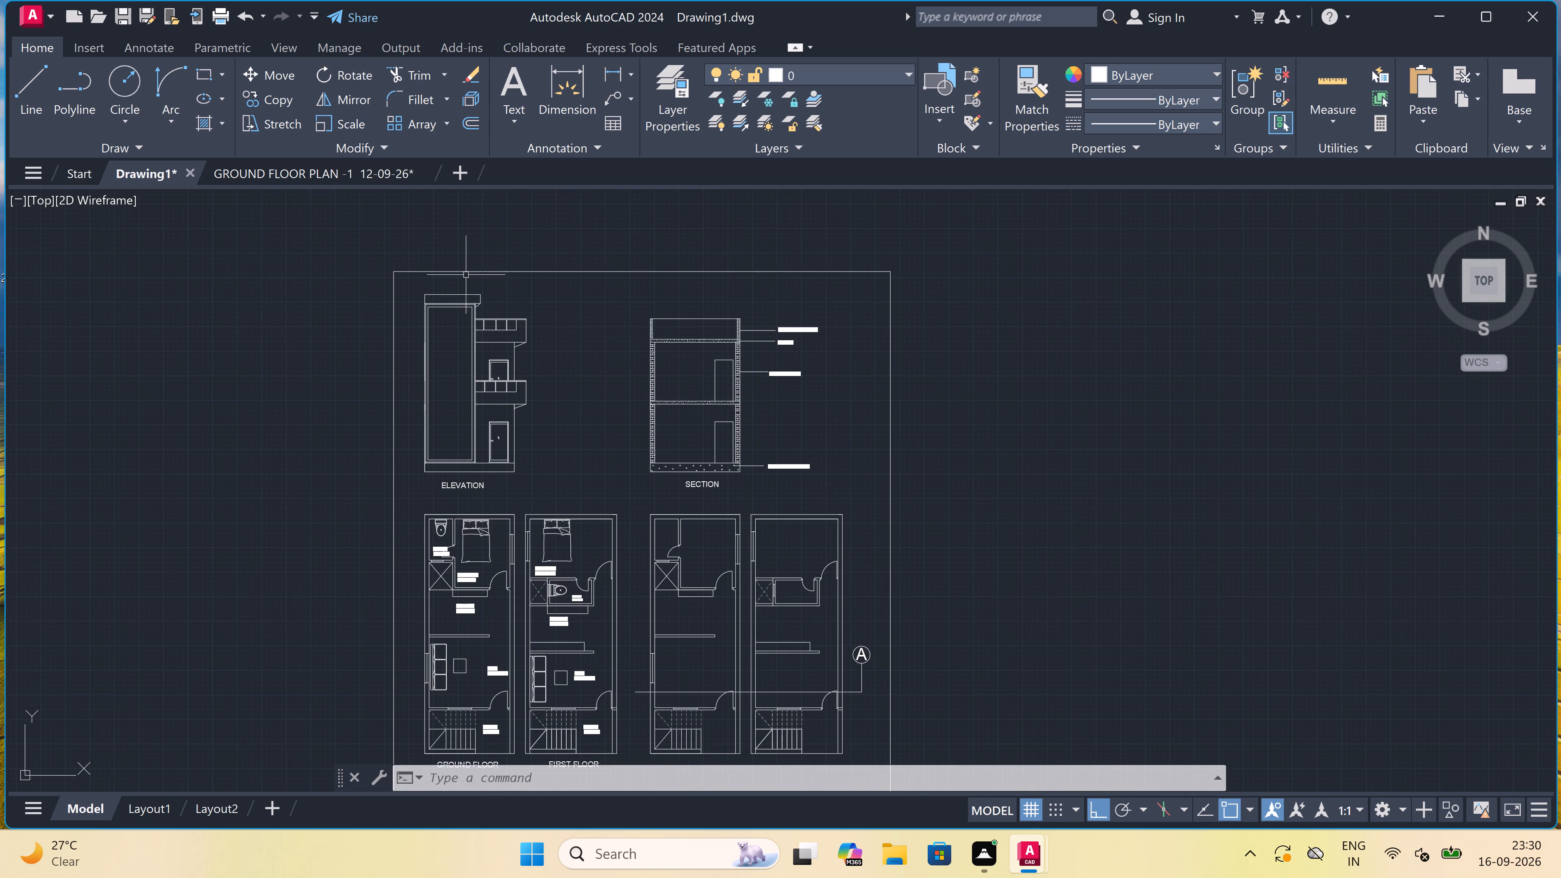
Trim the overlapping frame-line ends at both top corners of the tall panel under the roof band in the ELEVATION.
scroll(448, 280, up, 8)
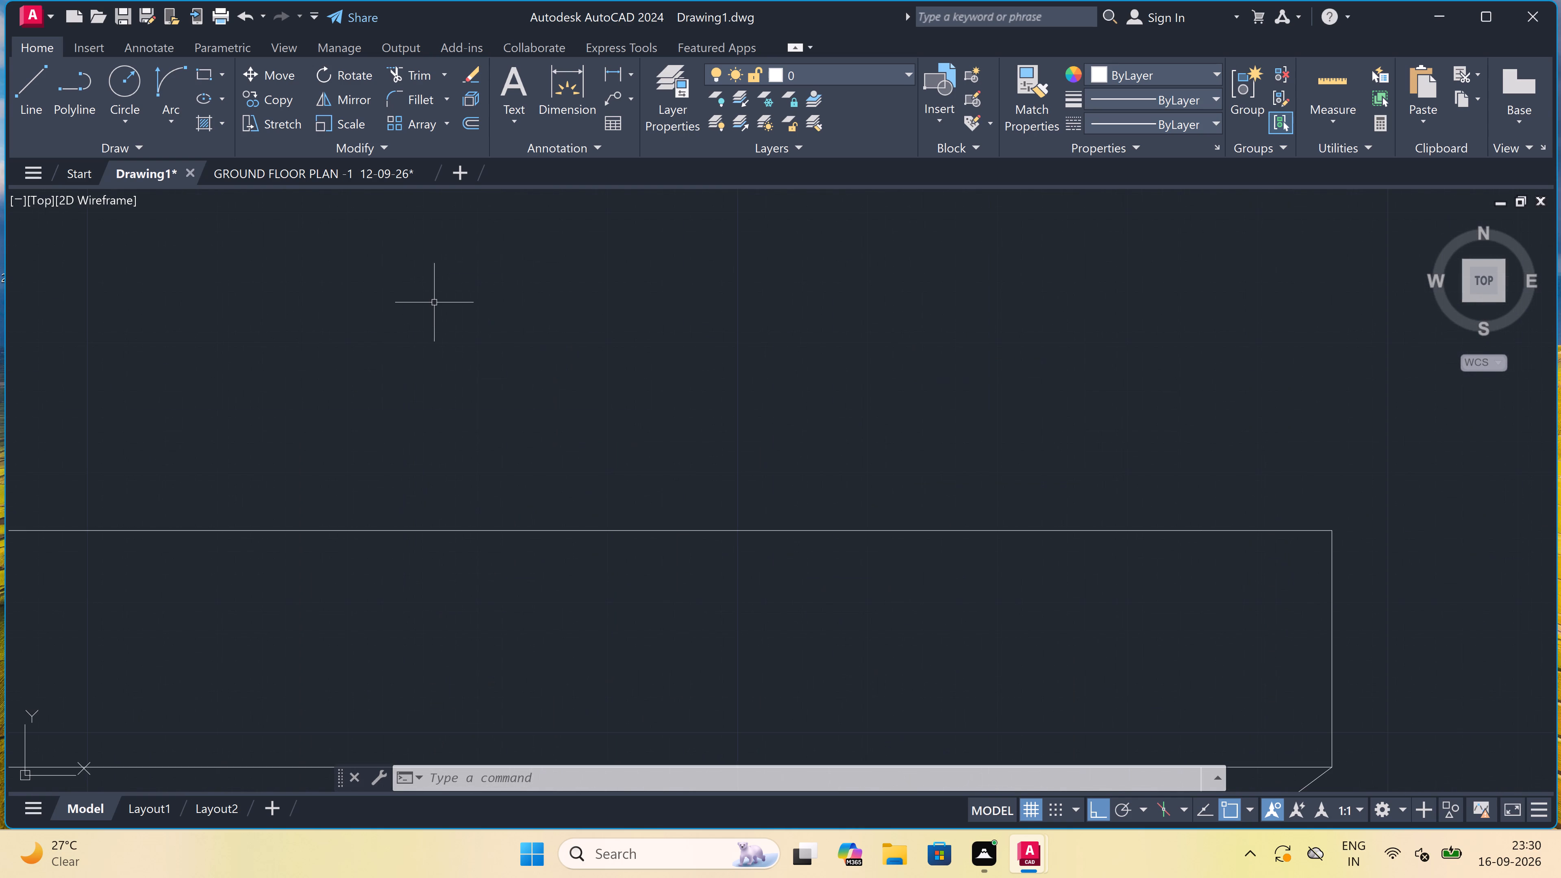
scroll(434, 301, down, 2)
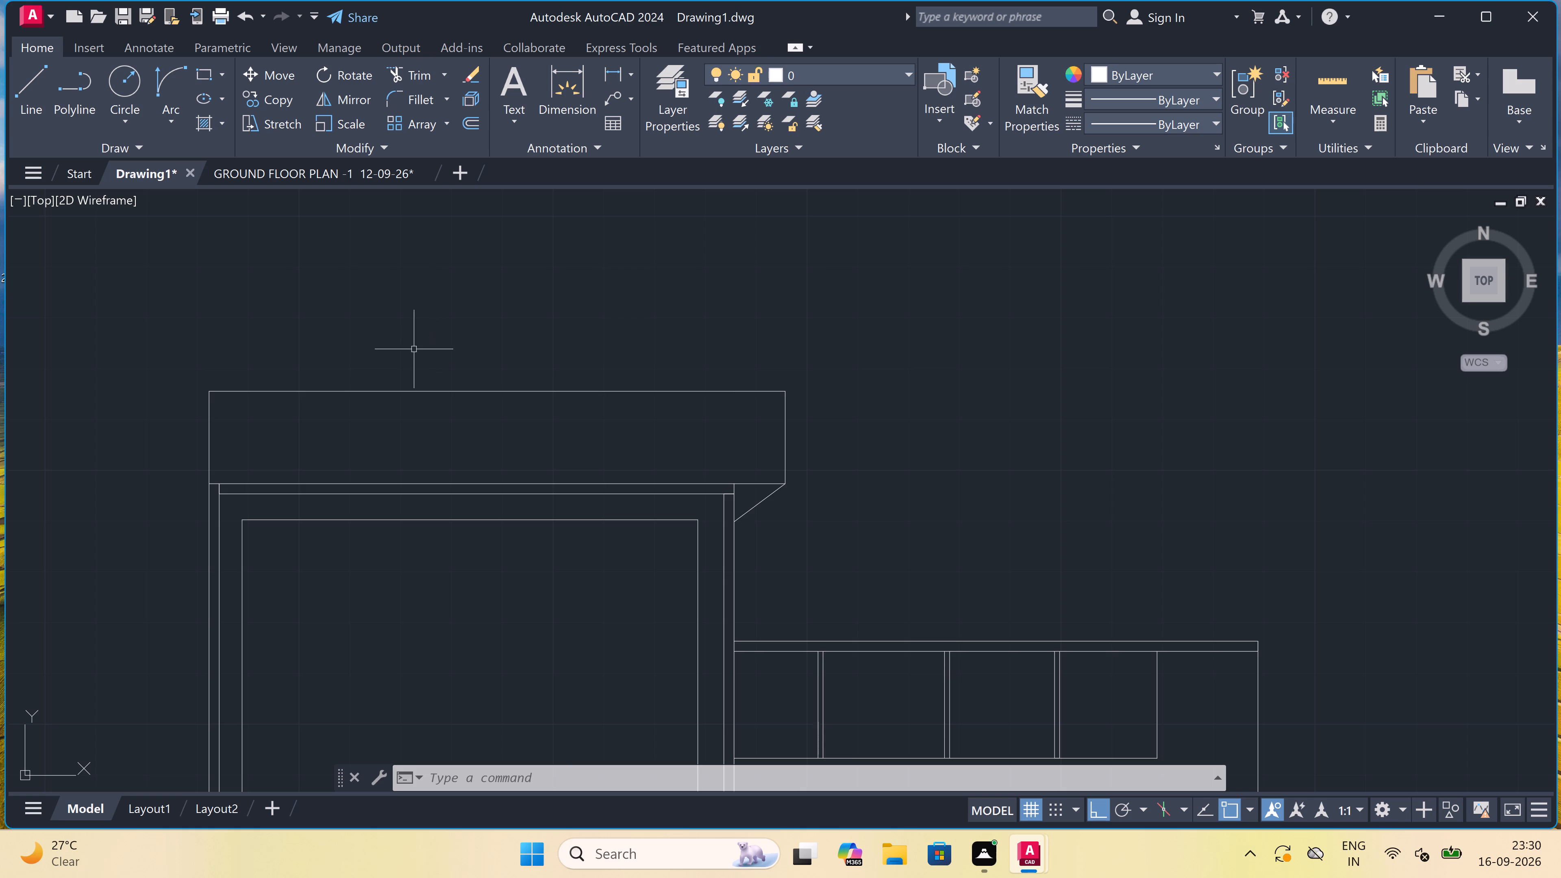
text(TR)
key(space)
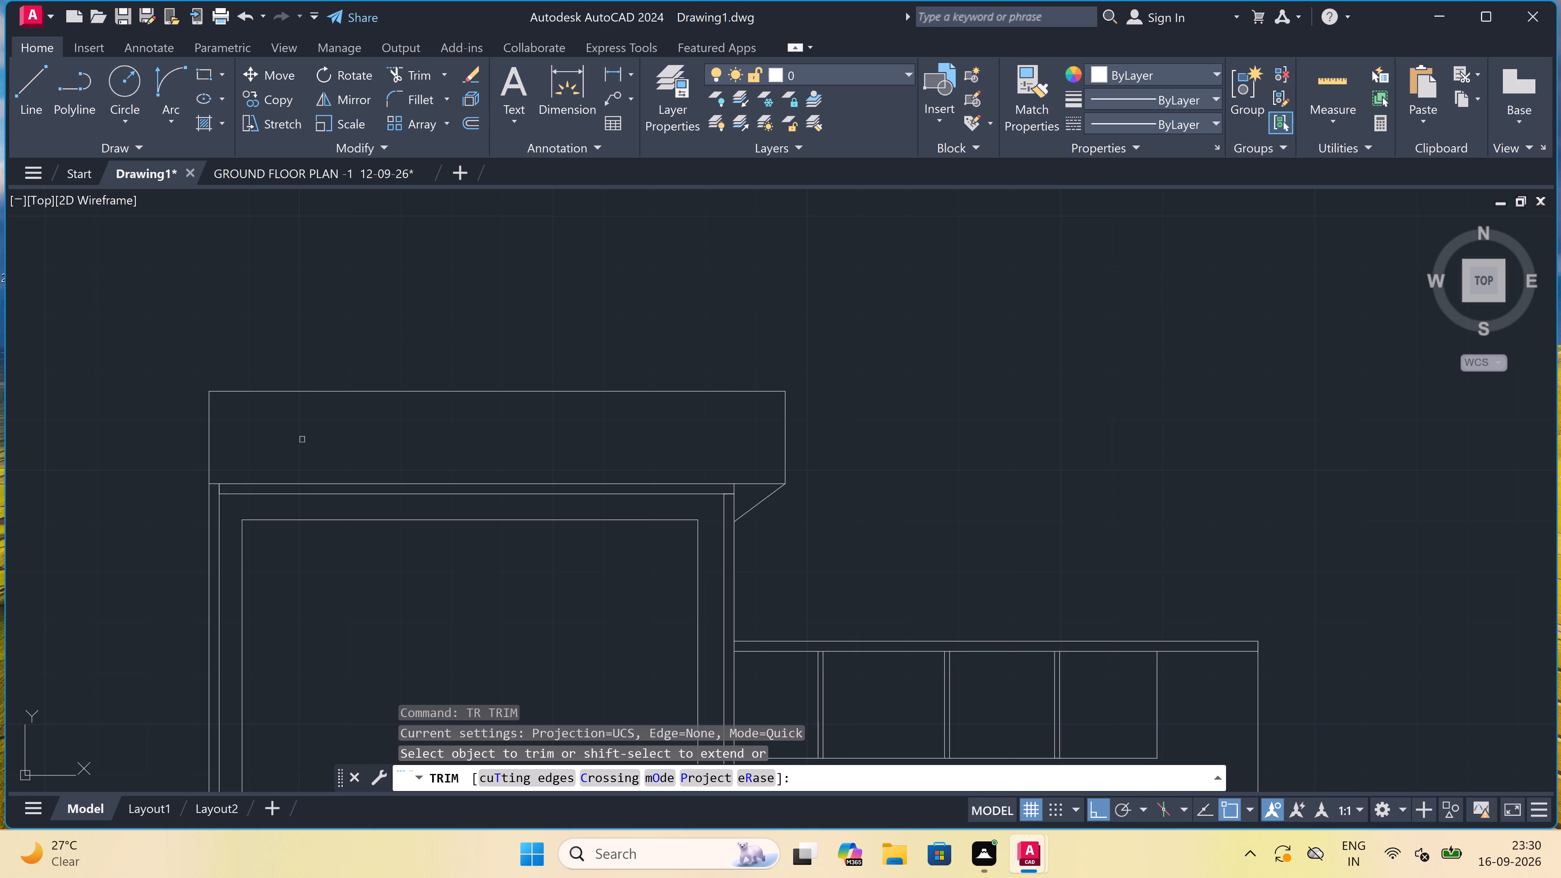
scroll(225, 485, up, 3)
click(200, 495)
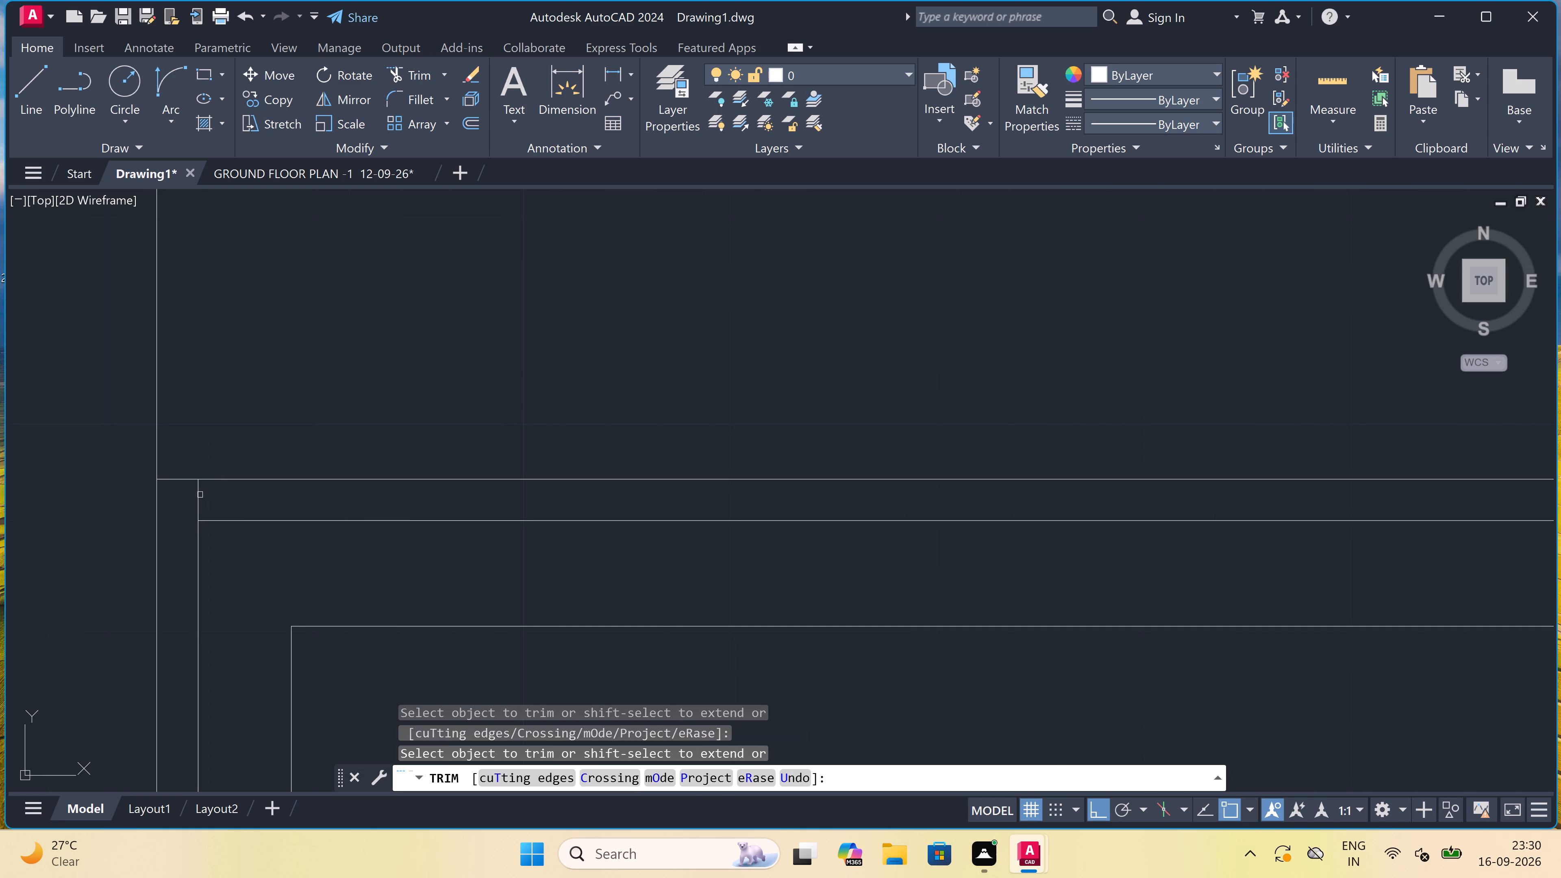
click(198, 495)
scroll(198, 495, down, 3)
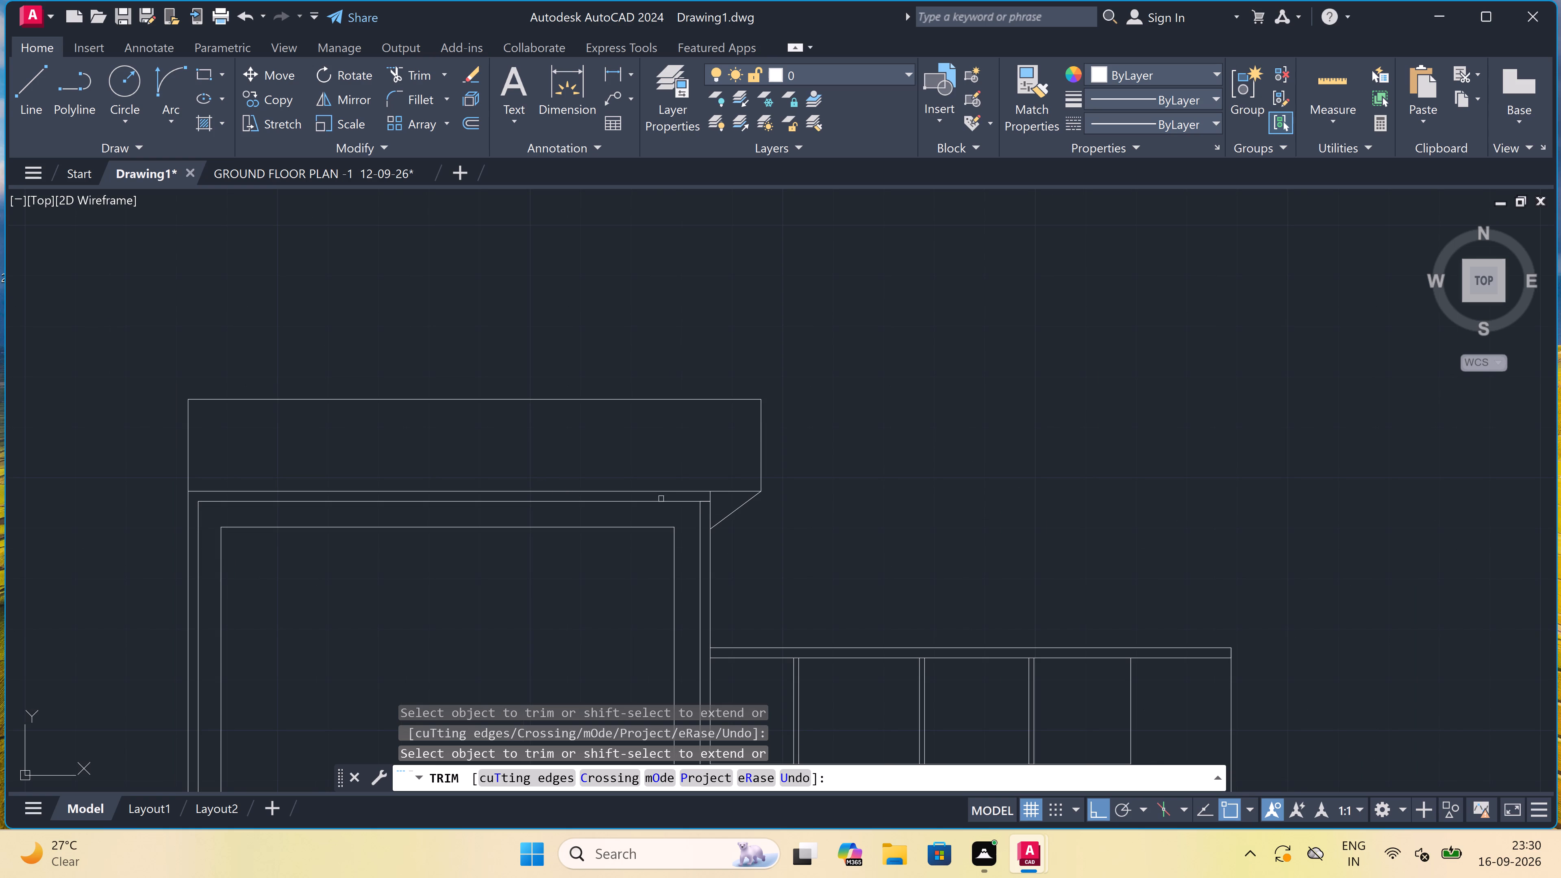
scroll(687, 506, up, 3)
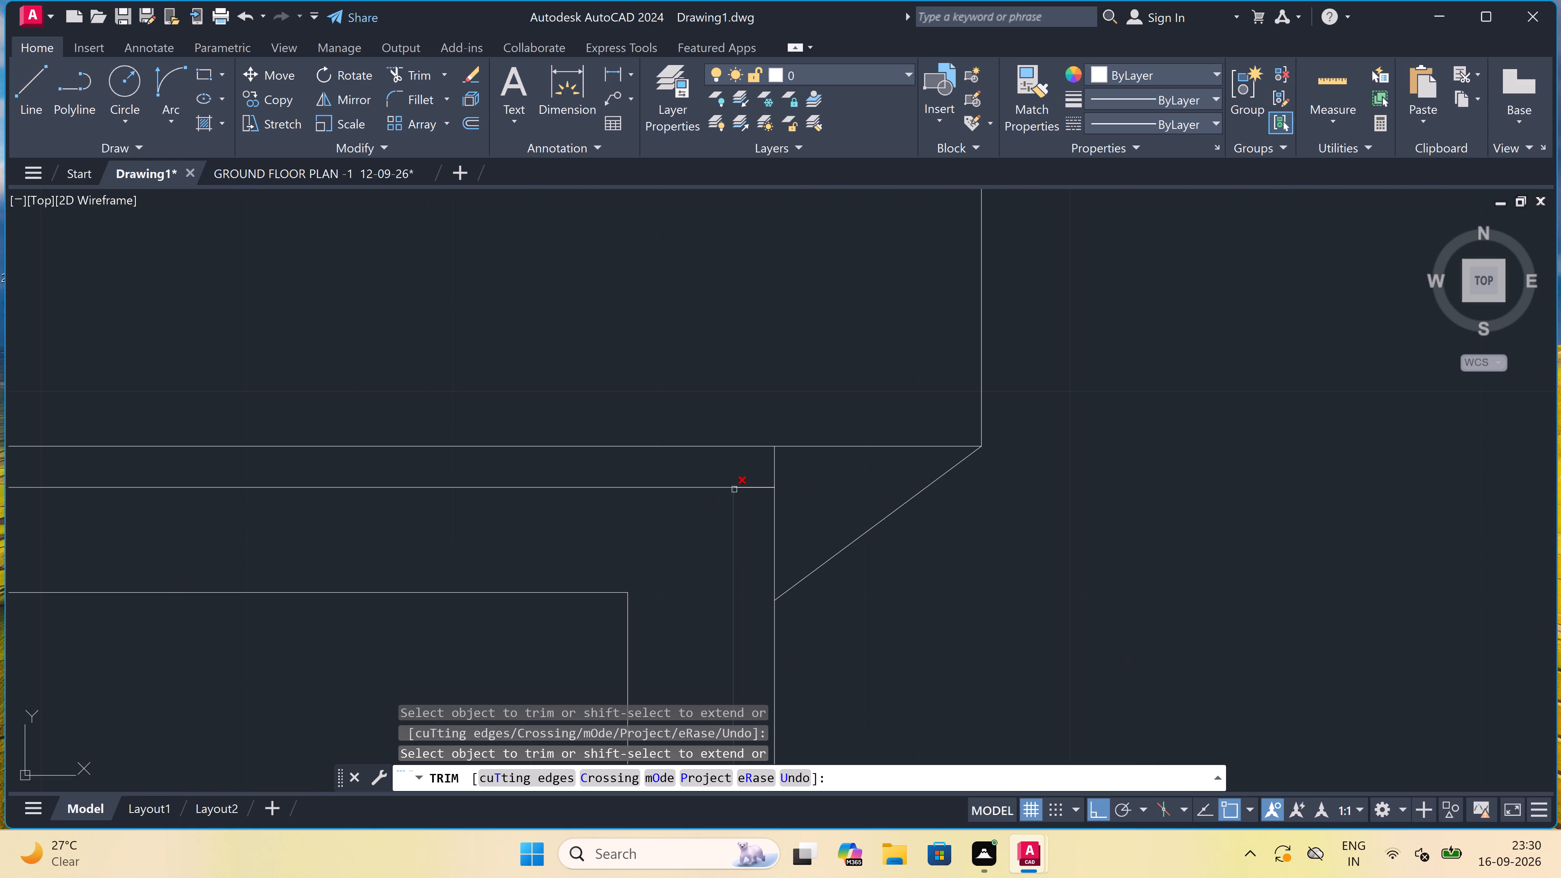
scroll(739, 487, up, 3)
double_click(740, 485)
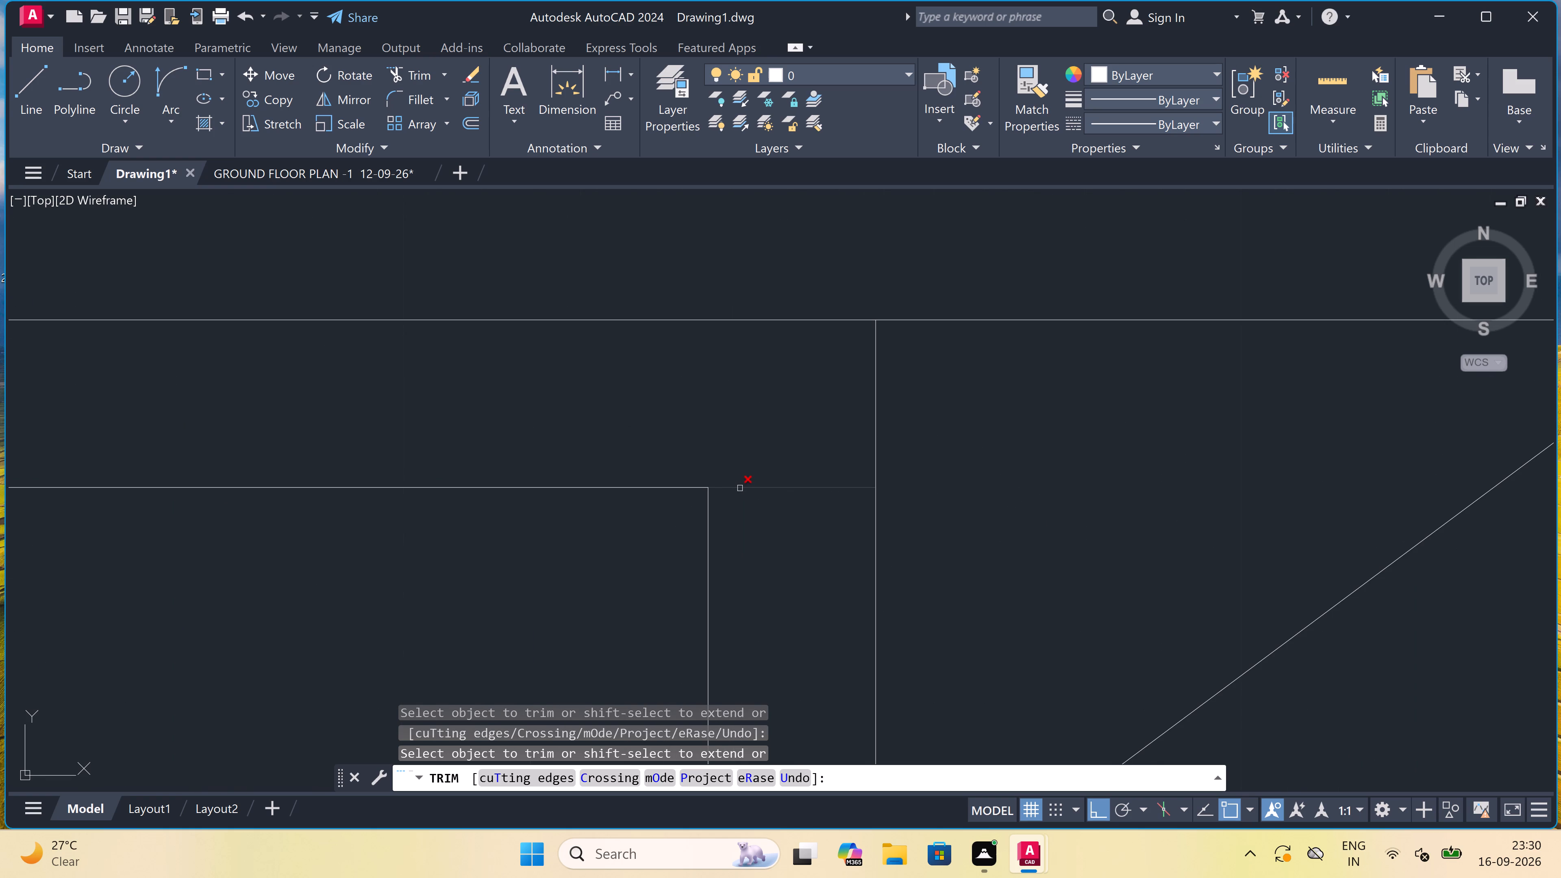
click(740, 488)
scroll(720, 449, down, 13)
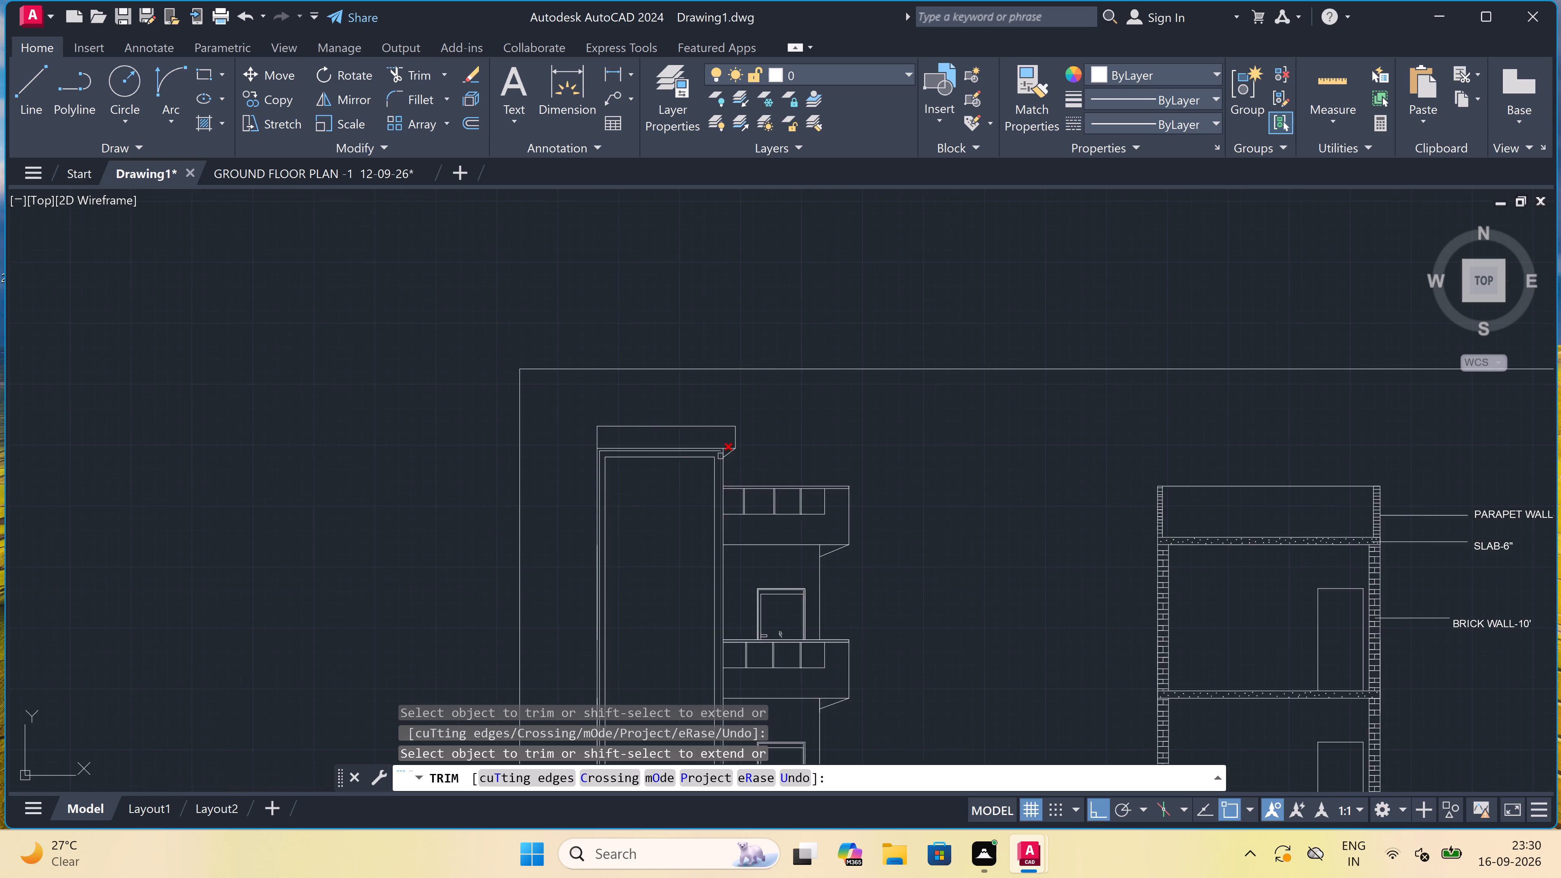
Trim the crossing frame-line ends at both bottom corners of the ELEVATION's tall panel, just above the plinth, and end the trimming.
scroll(720, 455, down, 3)
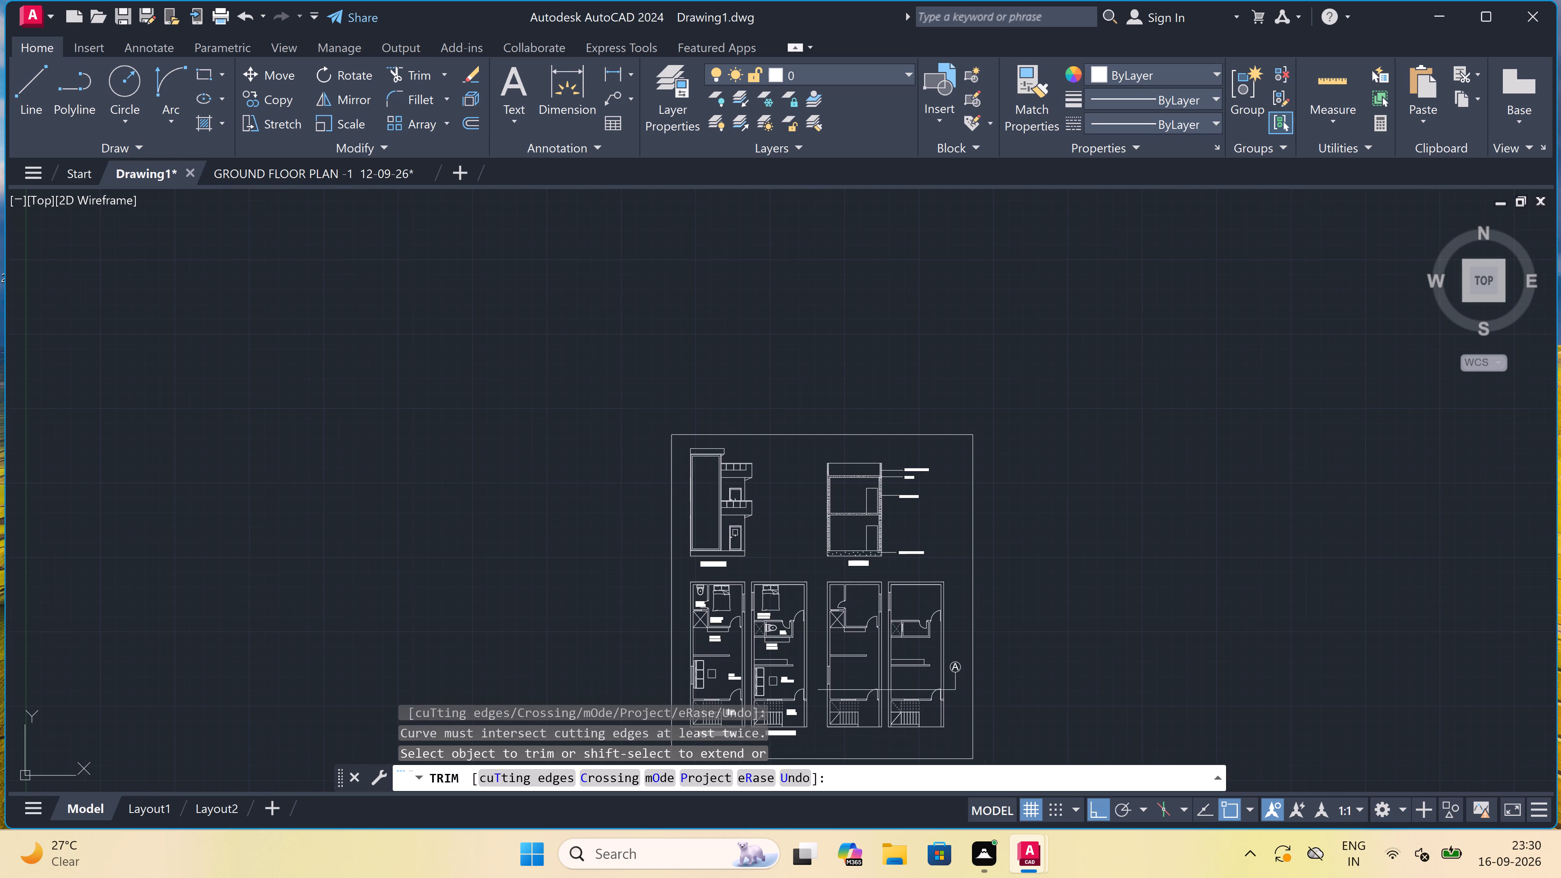
scroll(720, 549, up, 5)
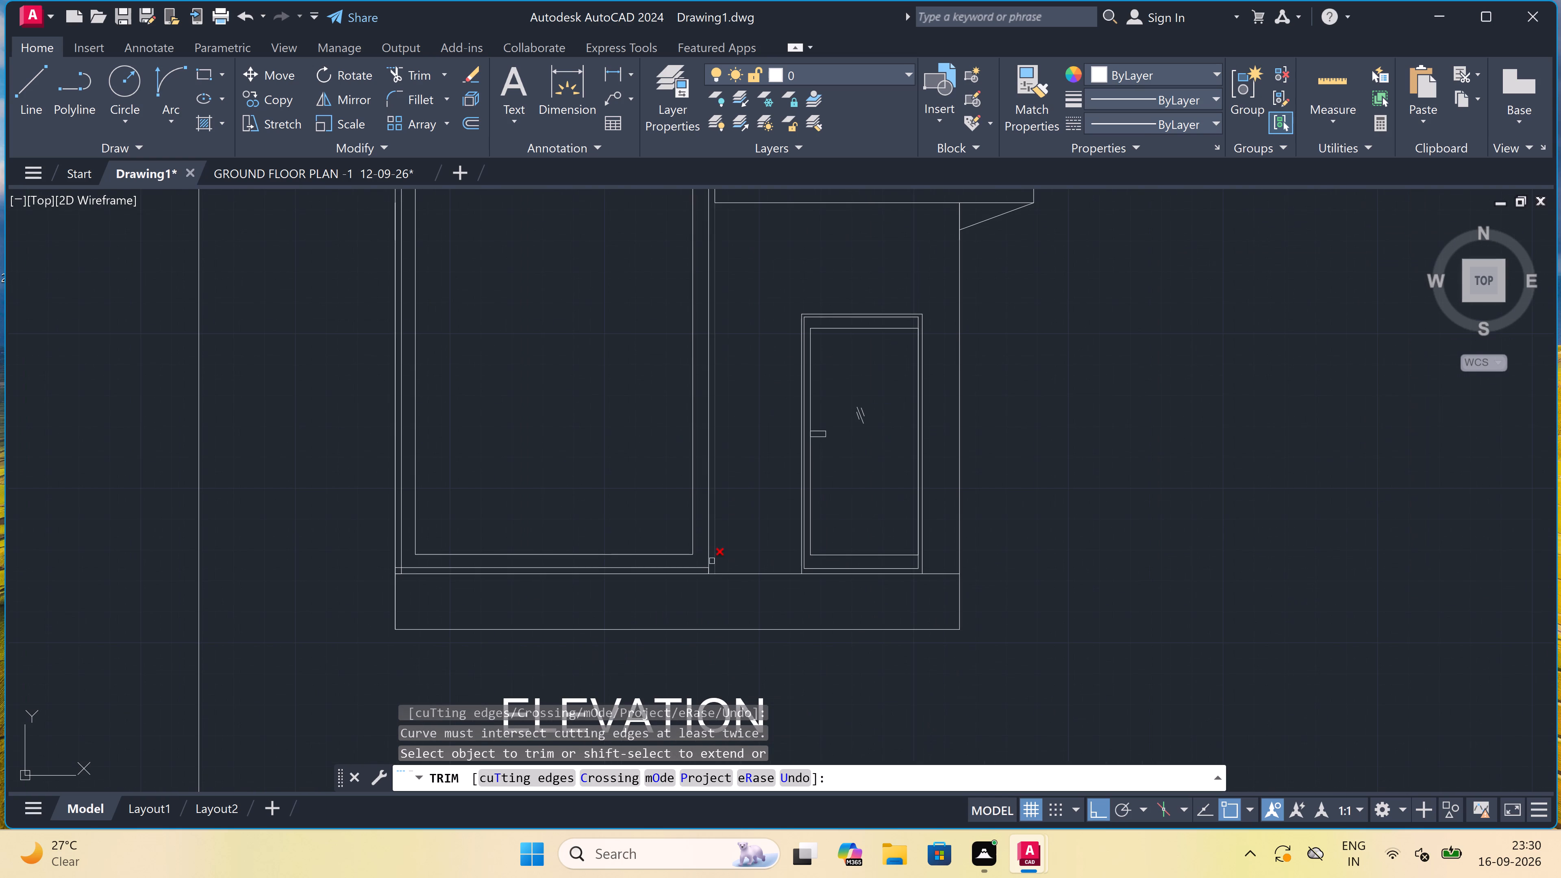
scroll(692, 566, up, 4)
scroll(786, 566, down, 4)
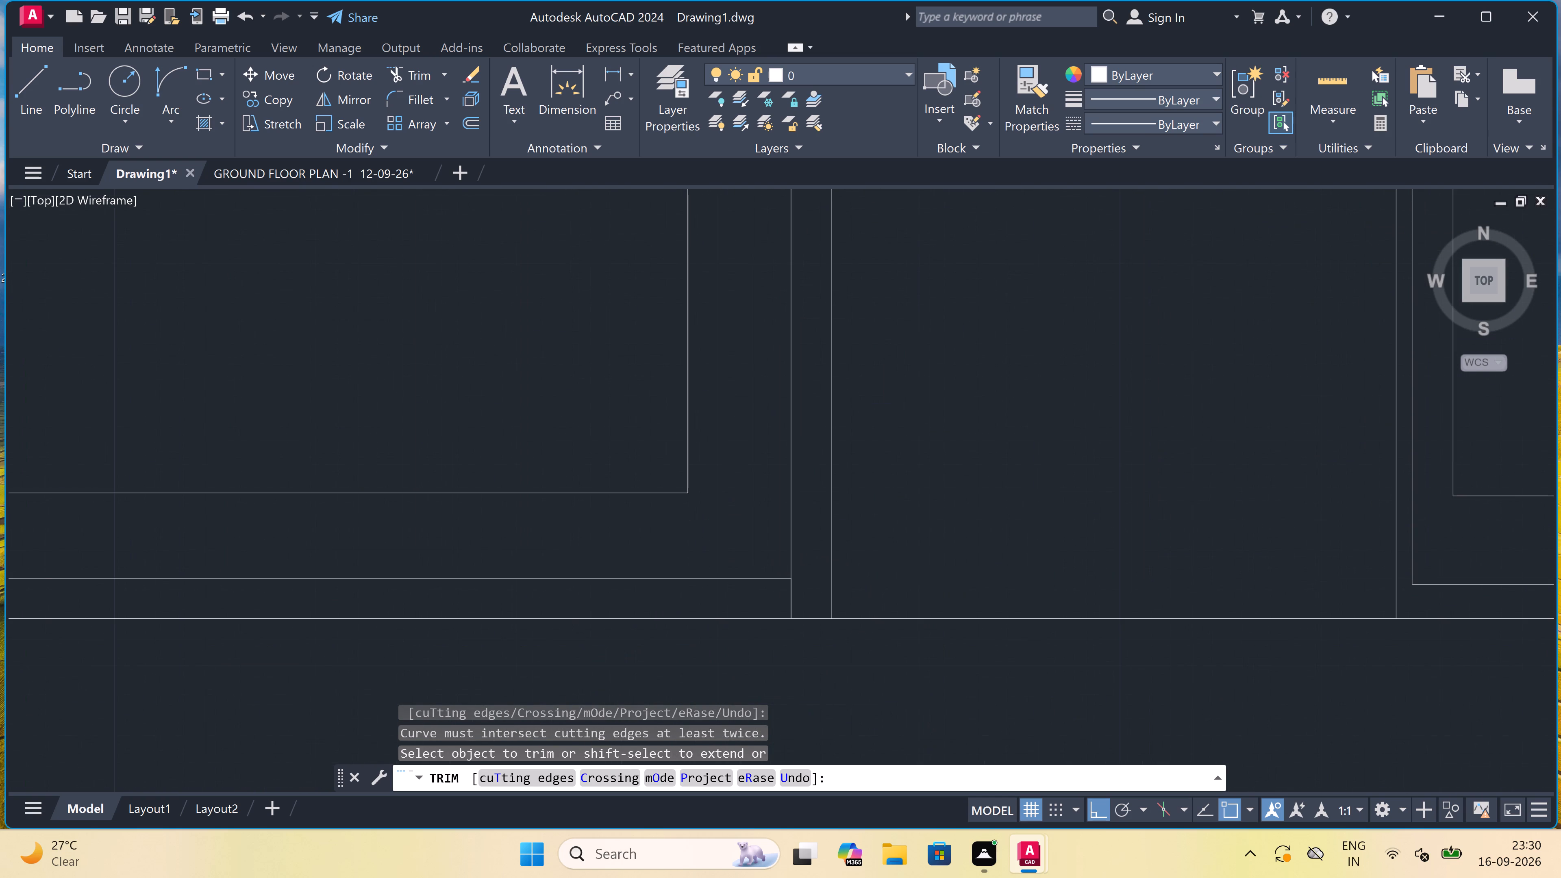
scroll(795, 582, up, 3)
drag(778, 573, 774, 576)
double_click(722, 588)
scroll(726, 576, down, 5)
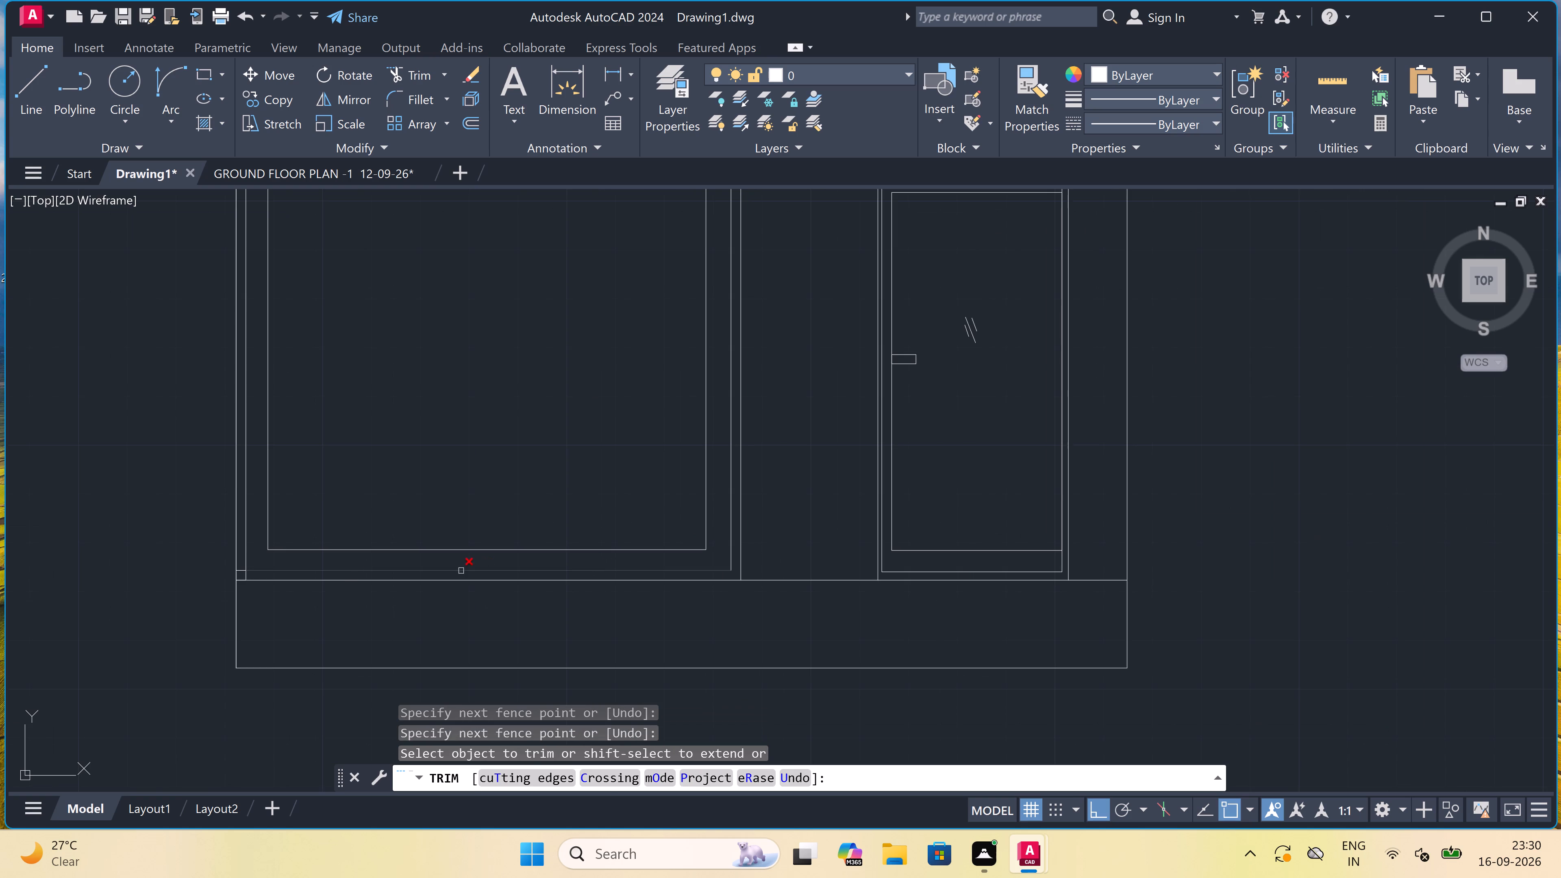
scroll(240, 568, up, 4)
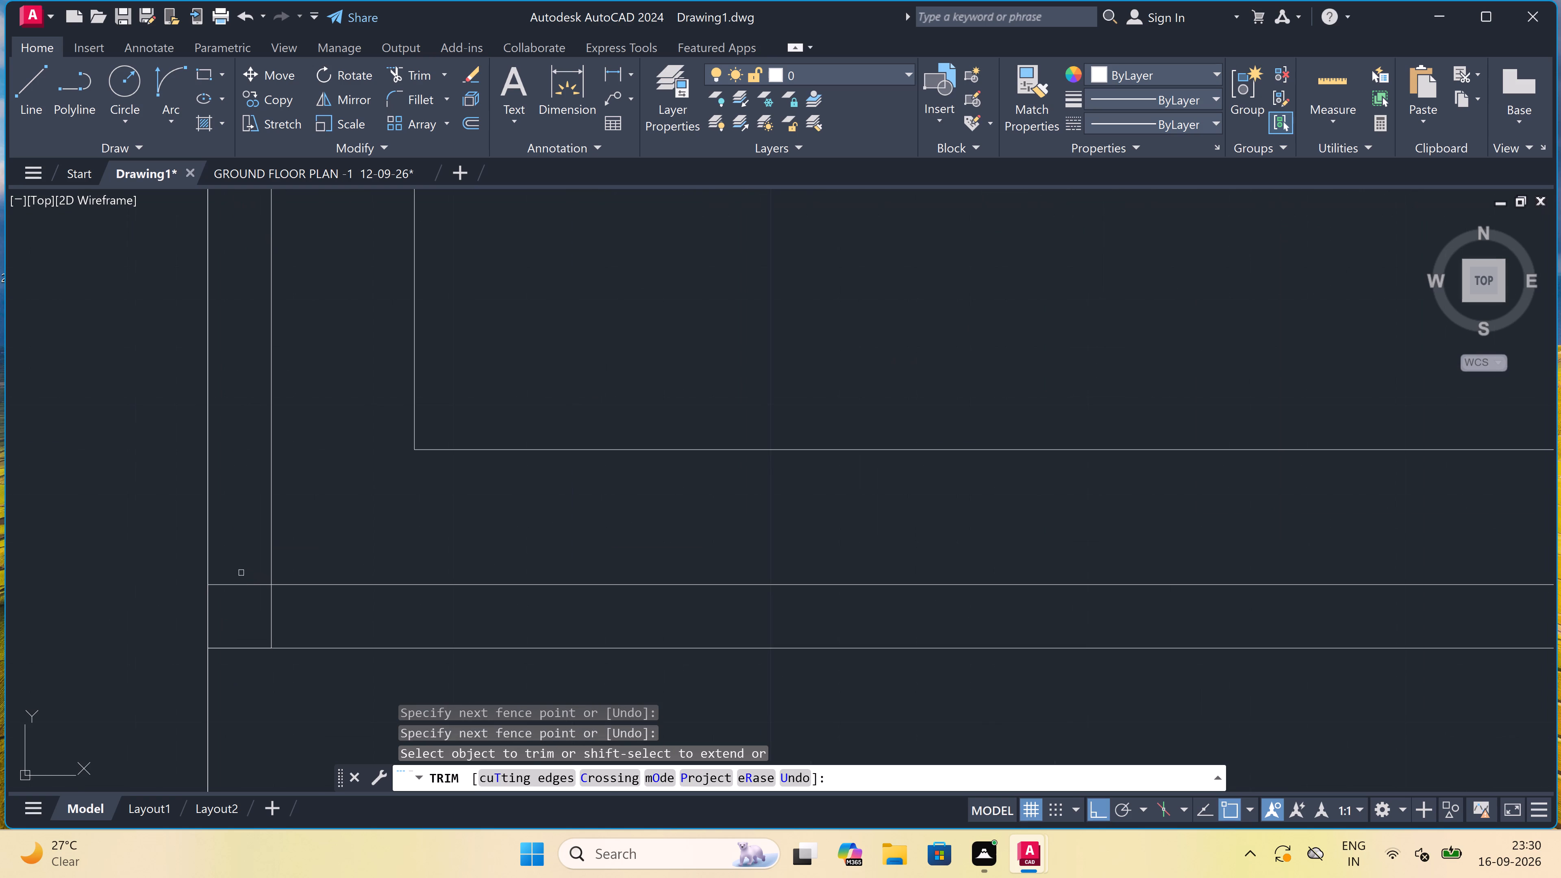
click(243, 575)
click(286, 605)
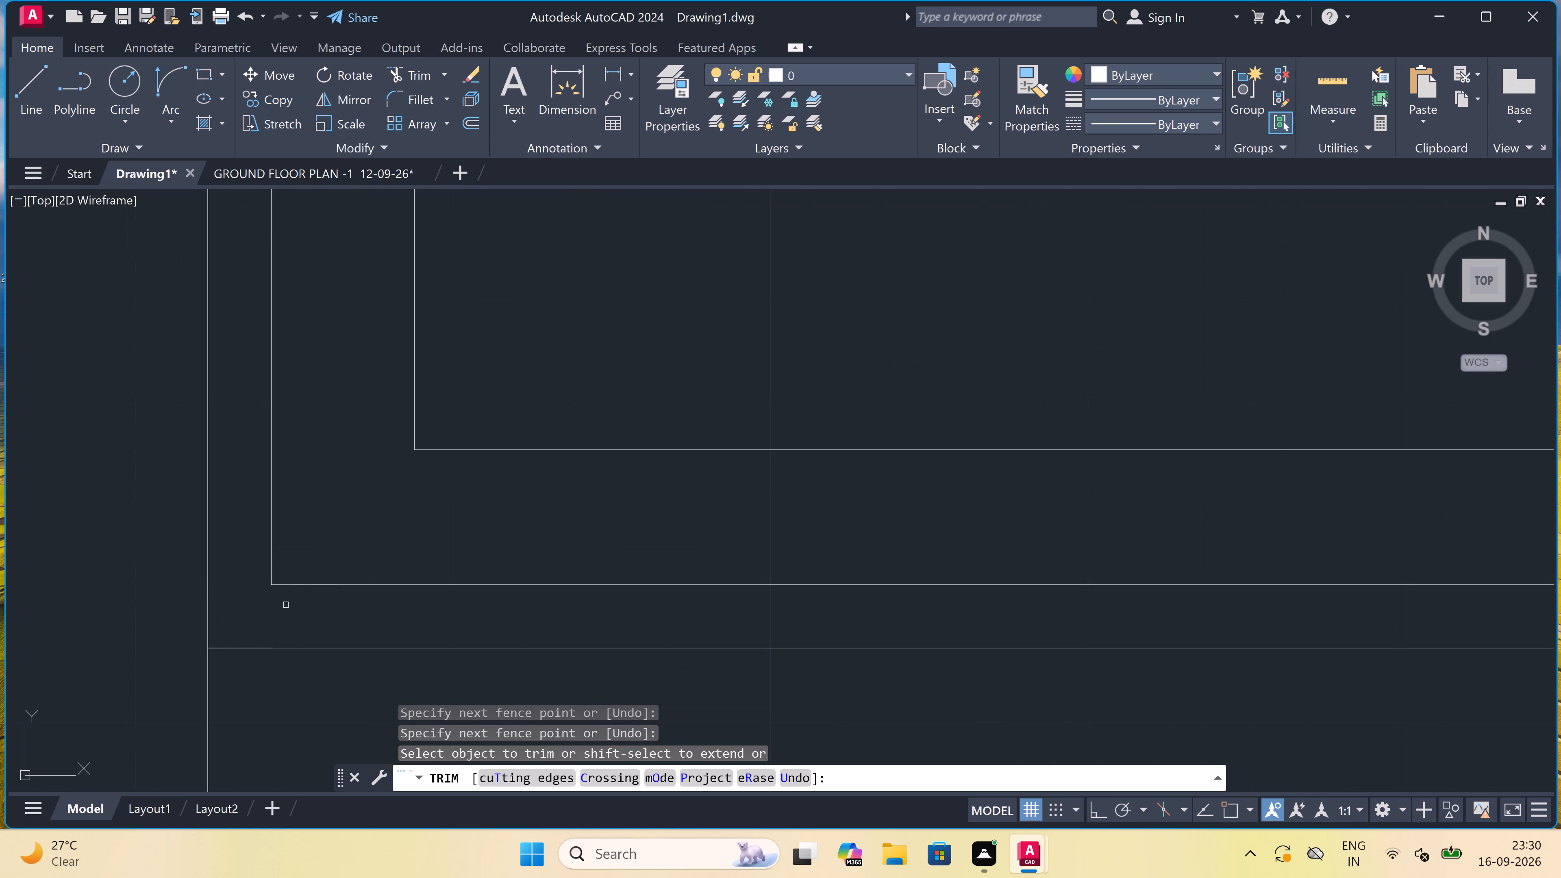
key(Escape)
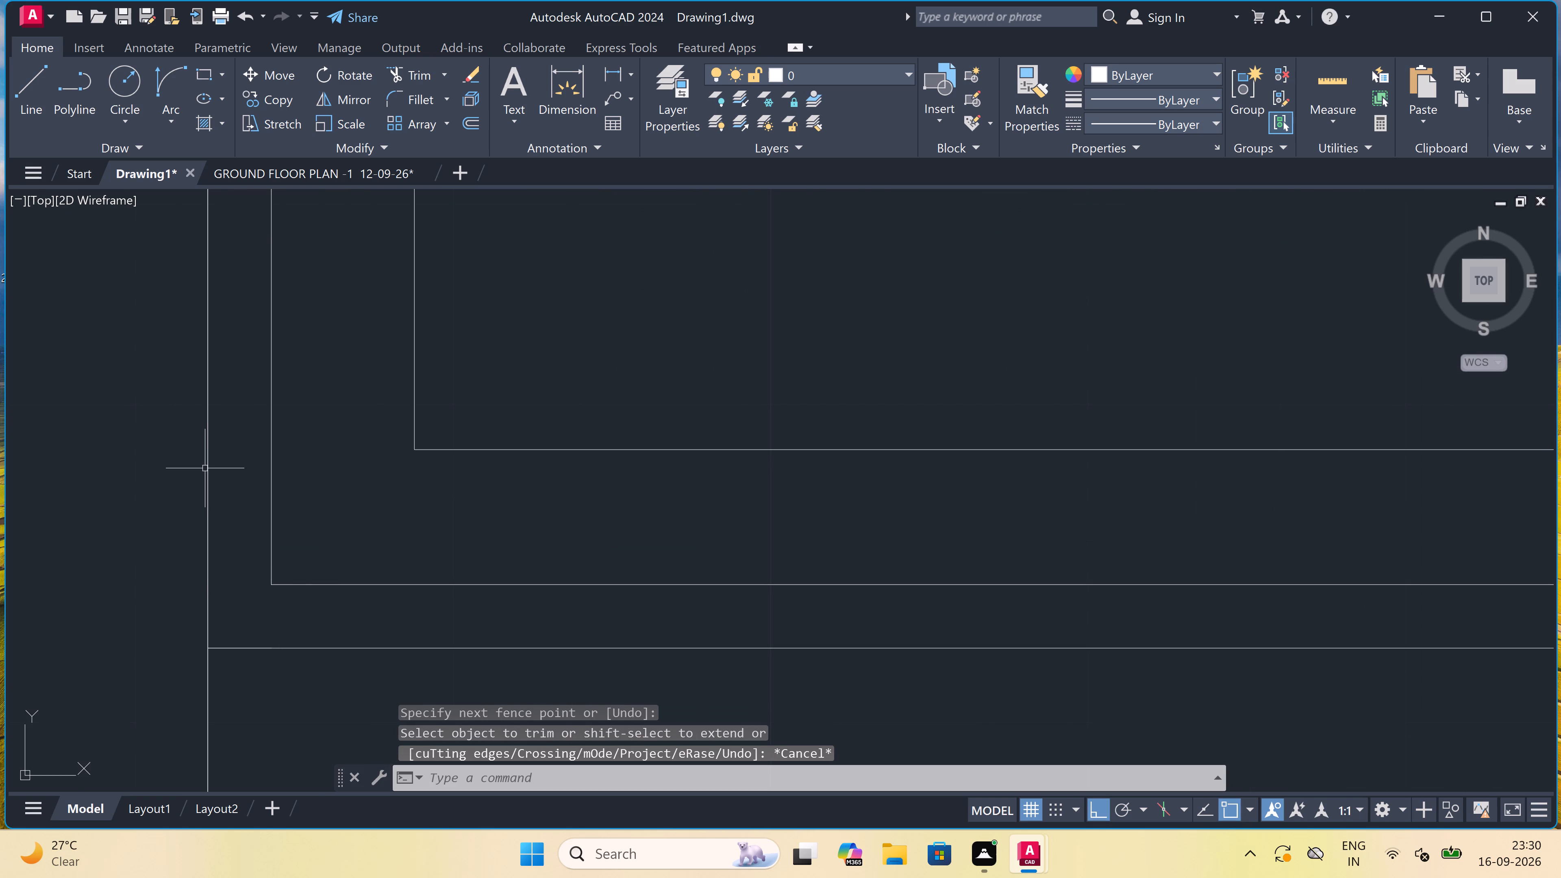
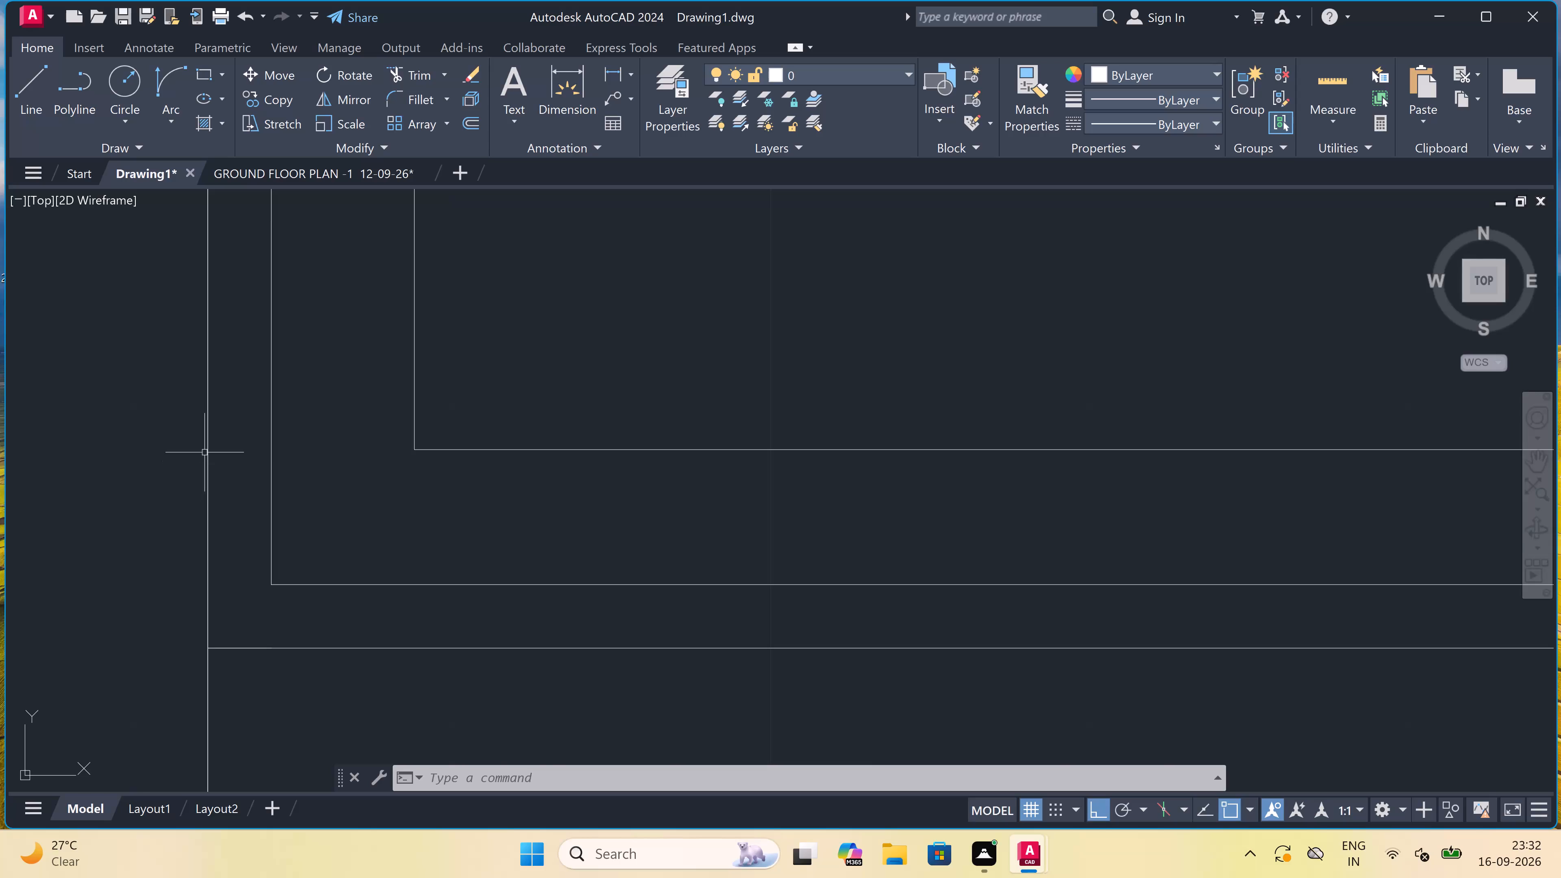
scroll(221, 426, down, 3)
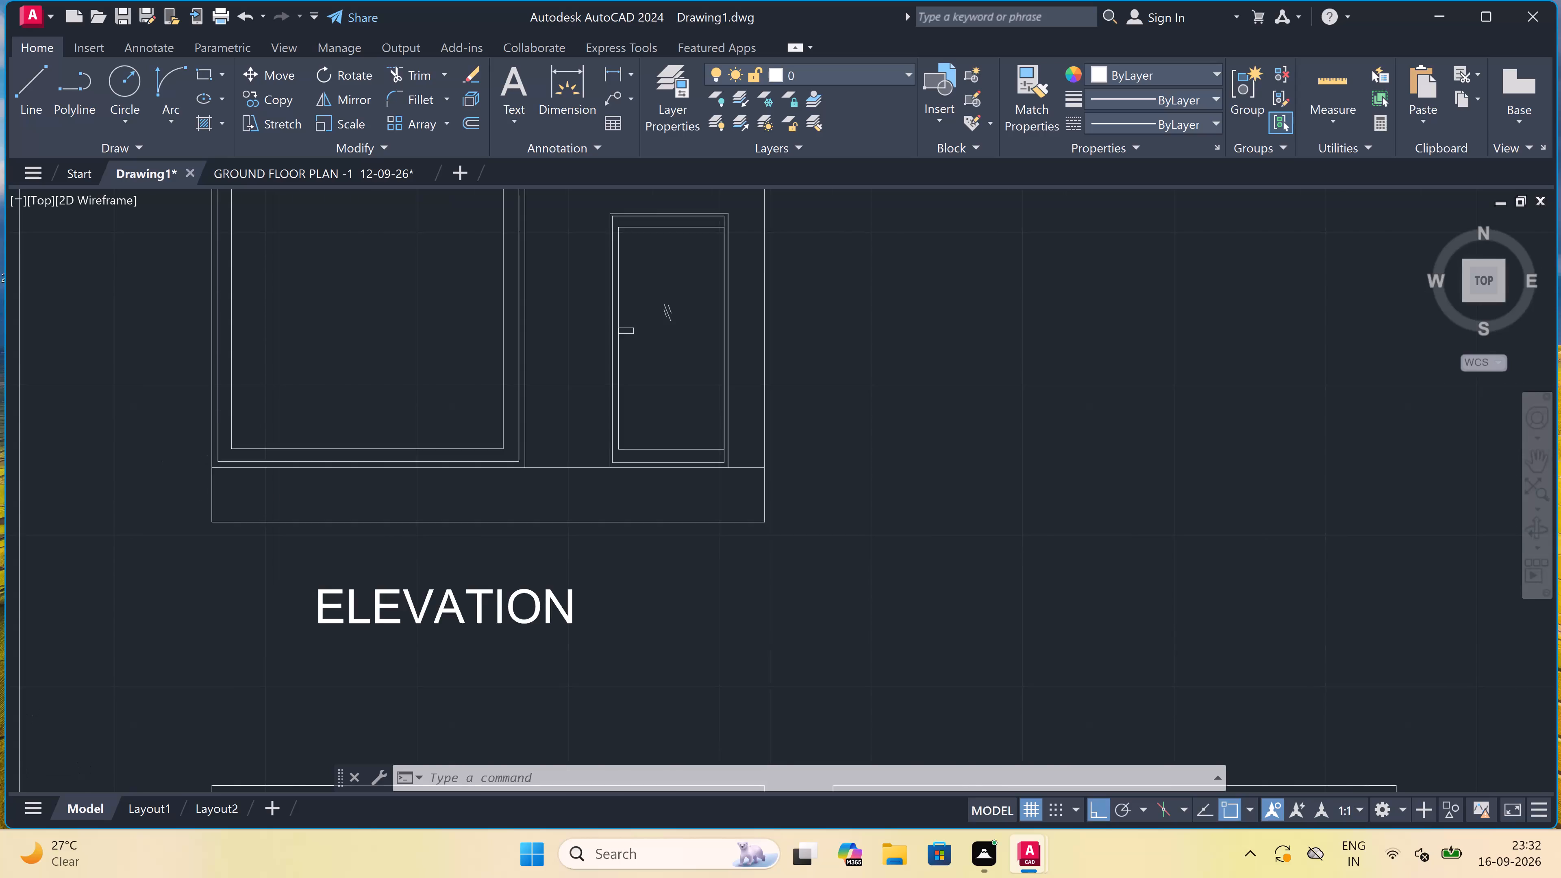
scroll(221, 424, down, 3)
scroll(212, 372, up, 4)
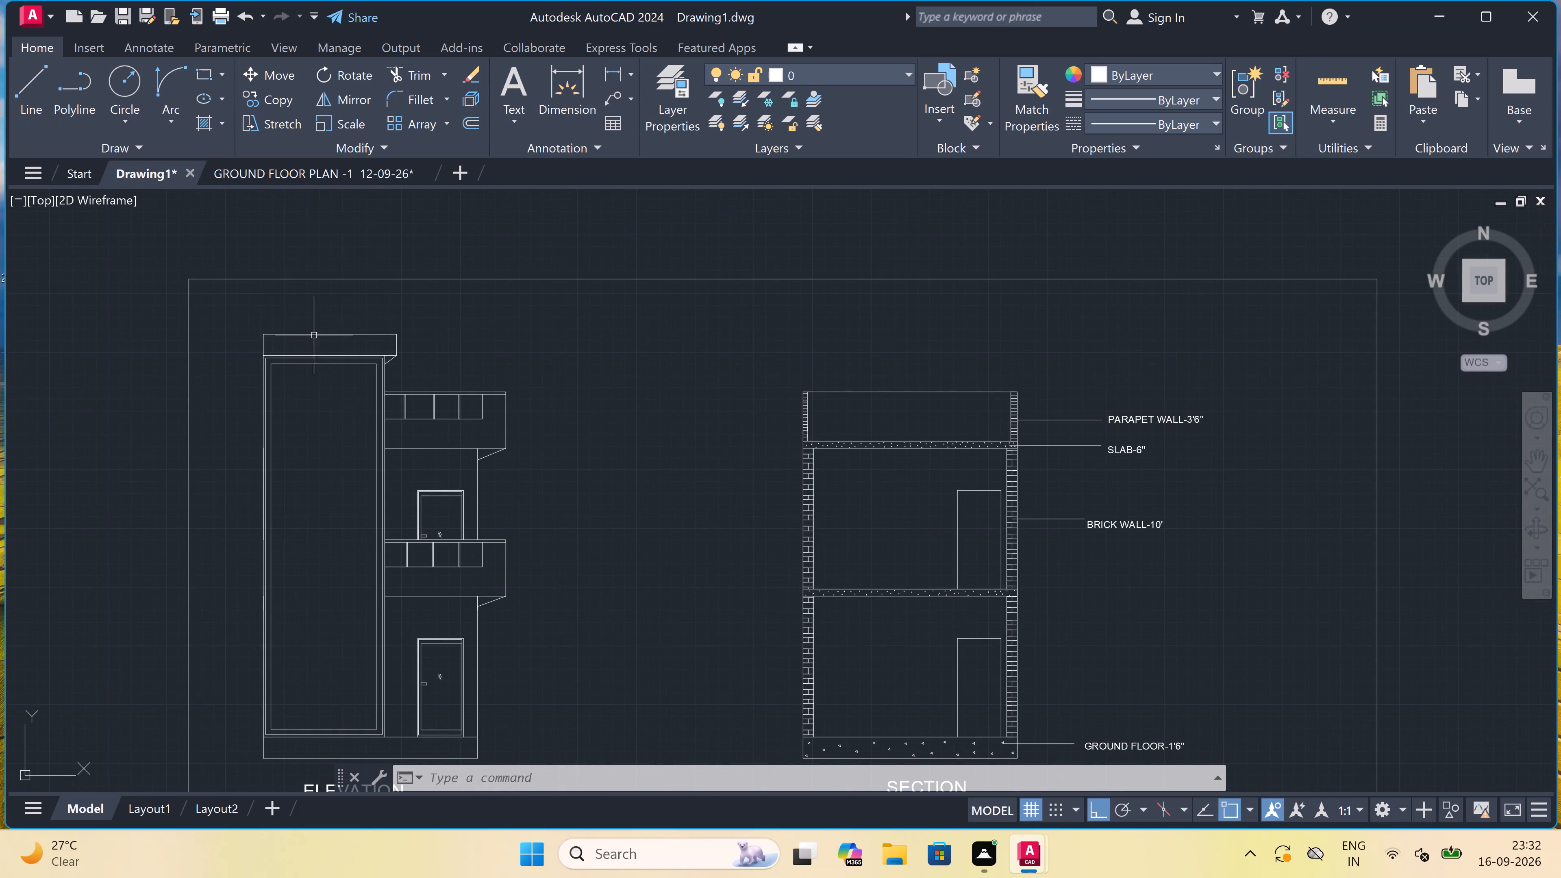
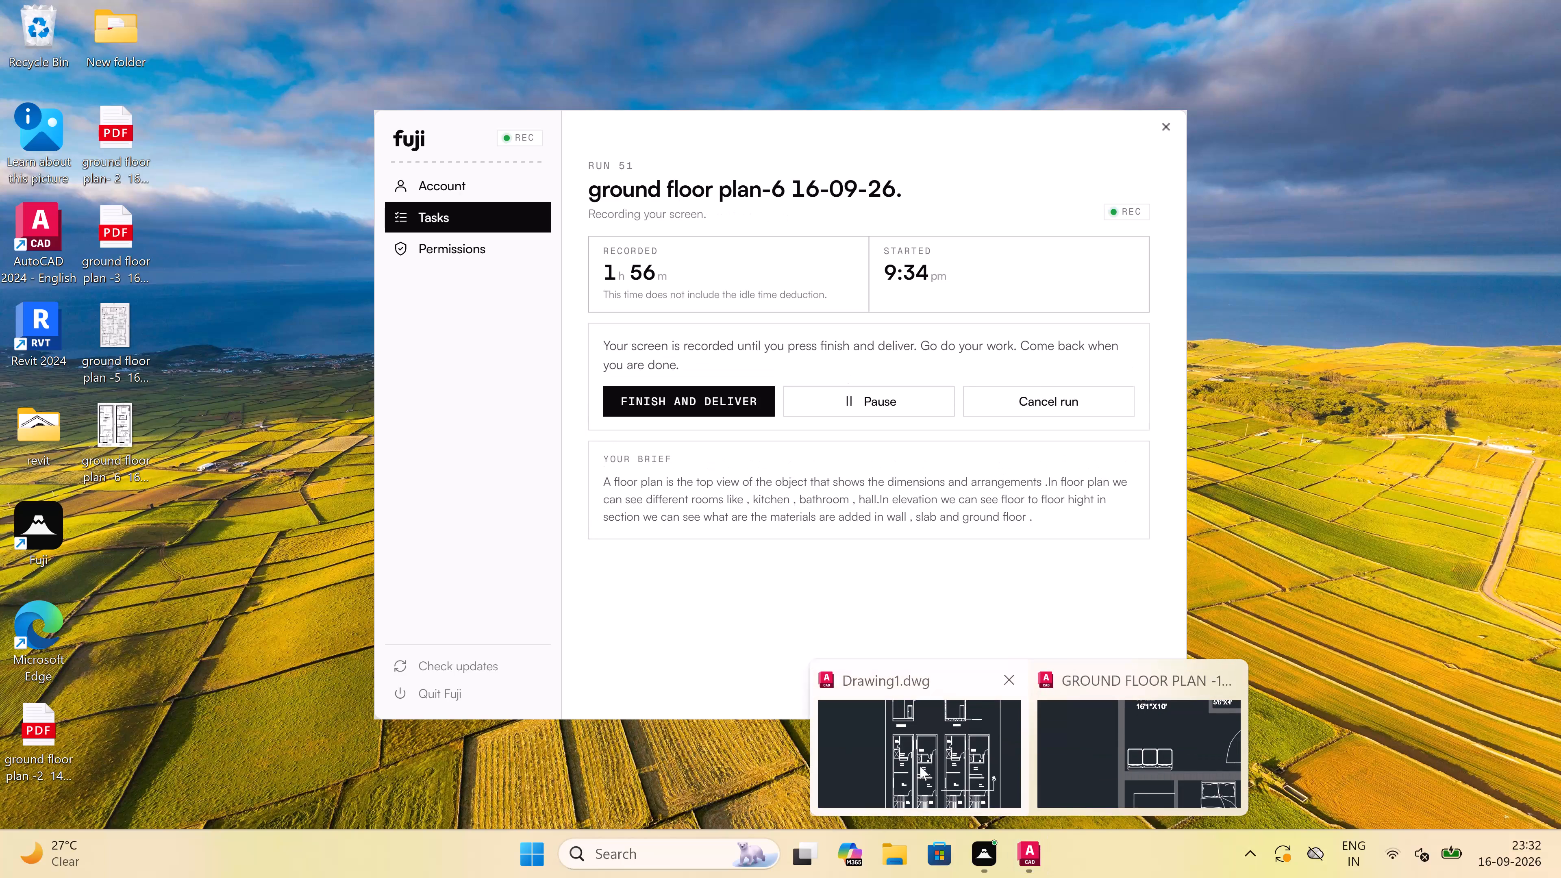
Switch to the Drawing1.dwg window in AutoCAD, which holds the elevation and section drawings.
click(918, 762)
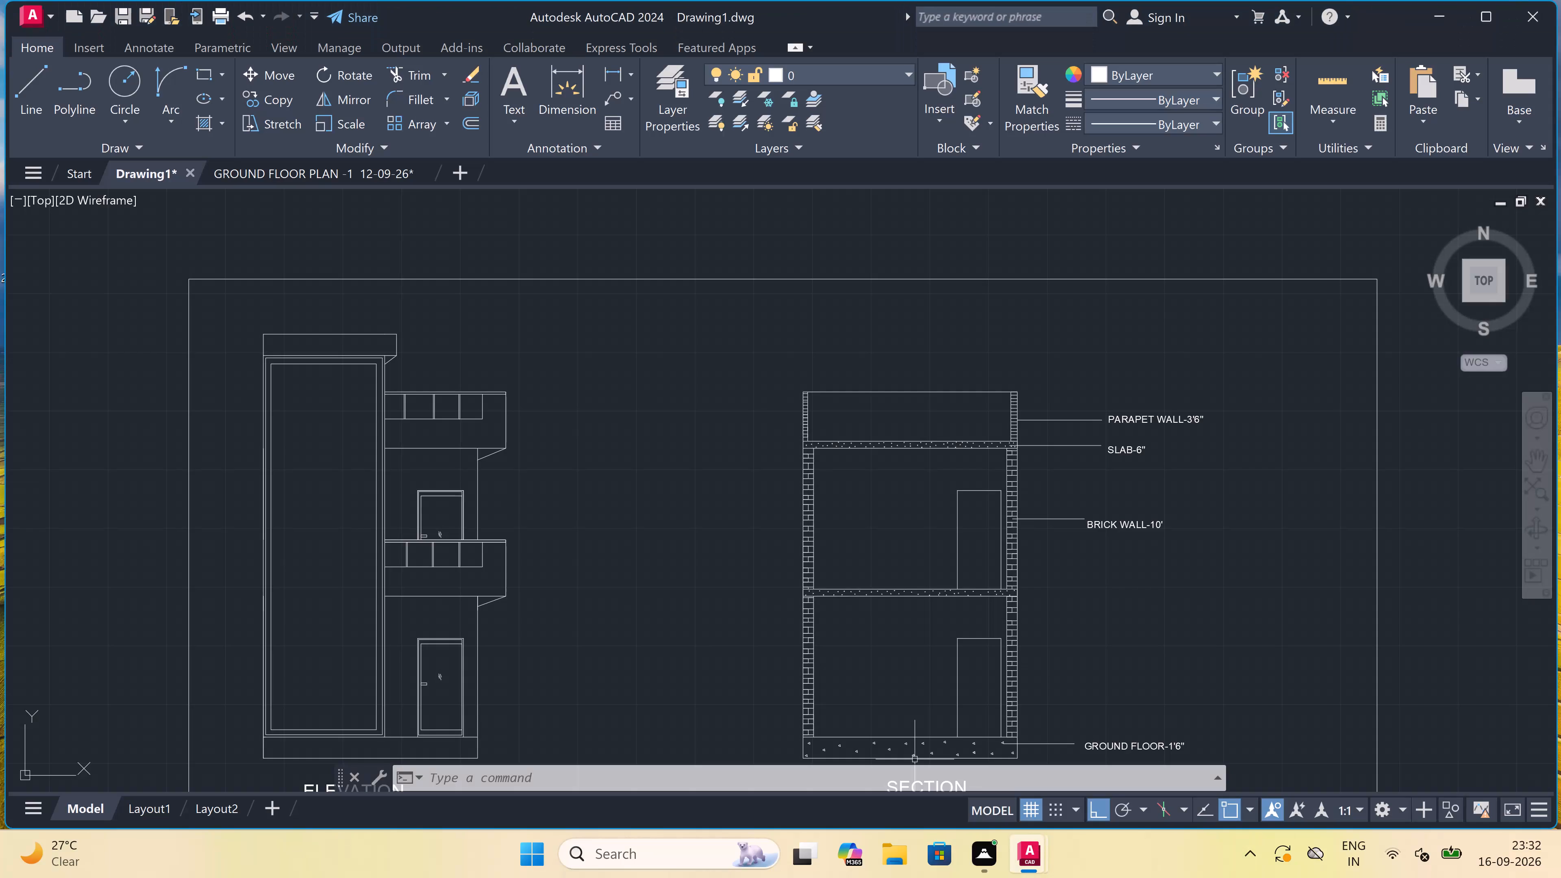
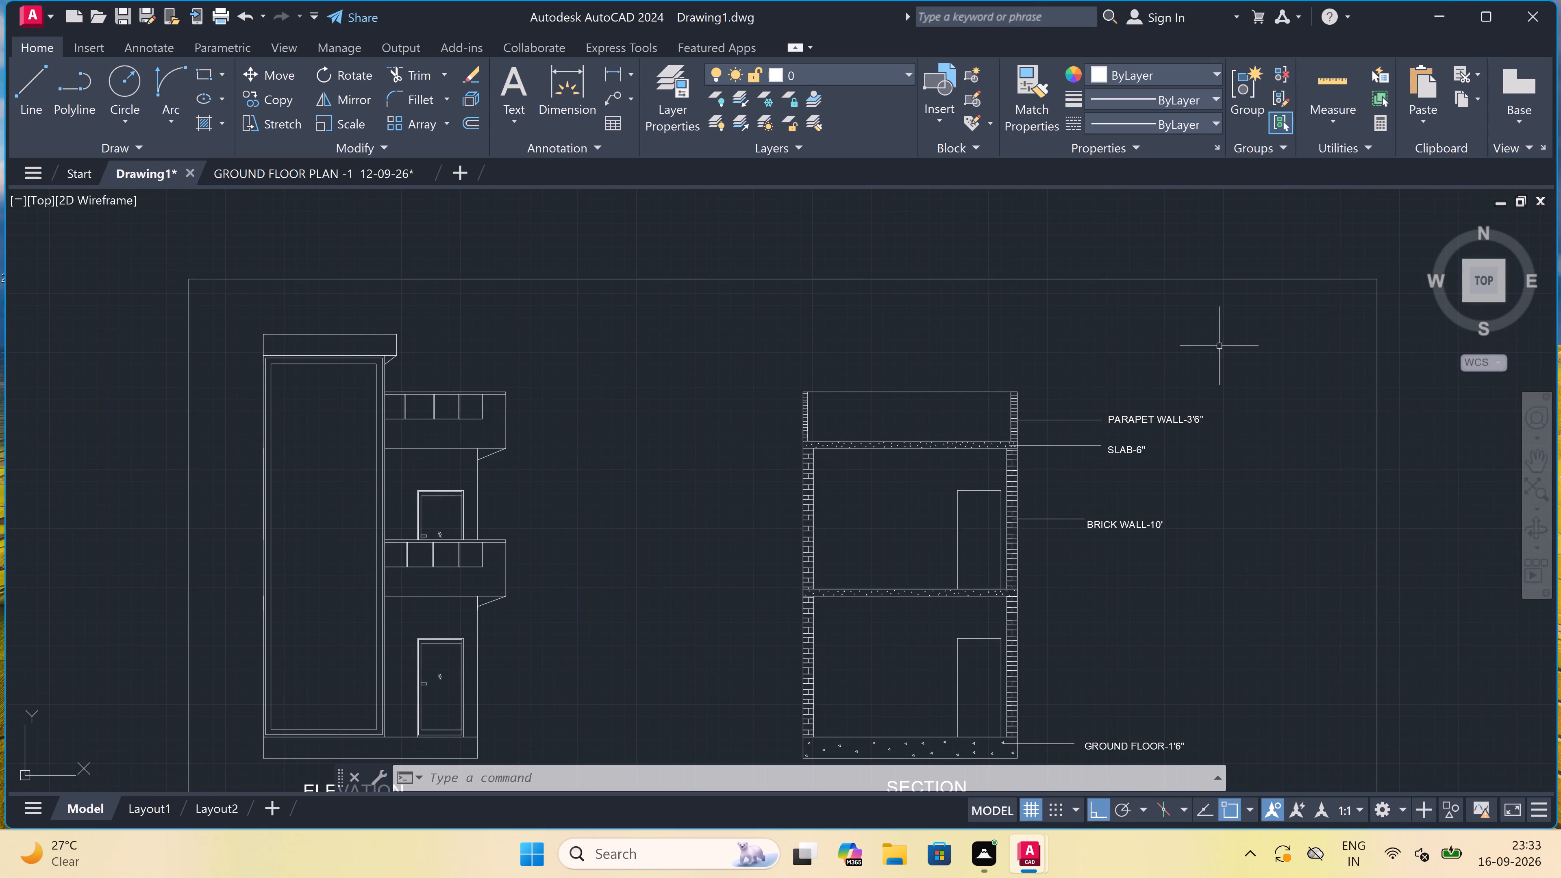
Underline the ELEVATION title with a horizontal line about 7'-6" long, drawn just below the text.
scroll(933, 405, down, 3)
scroll(924, 493, up, 4)
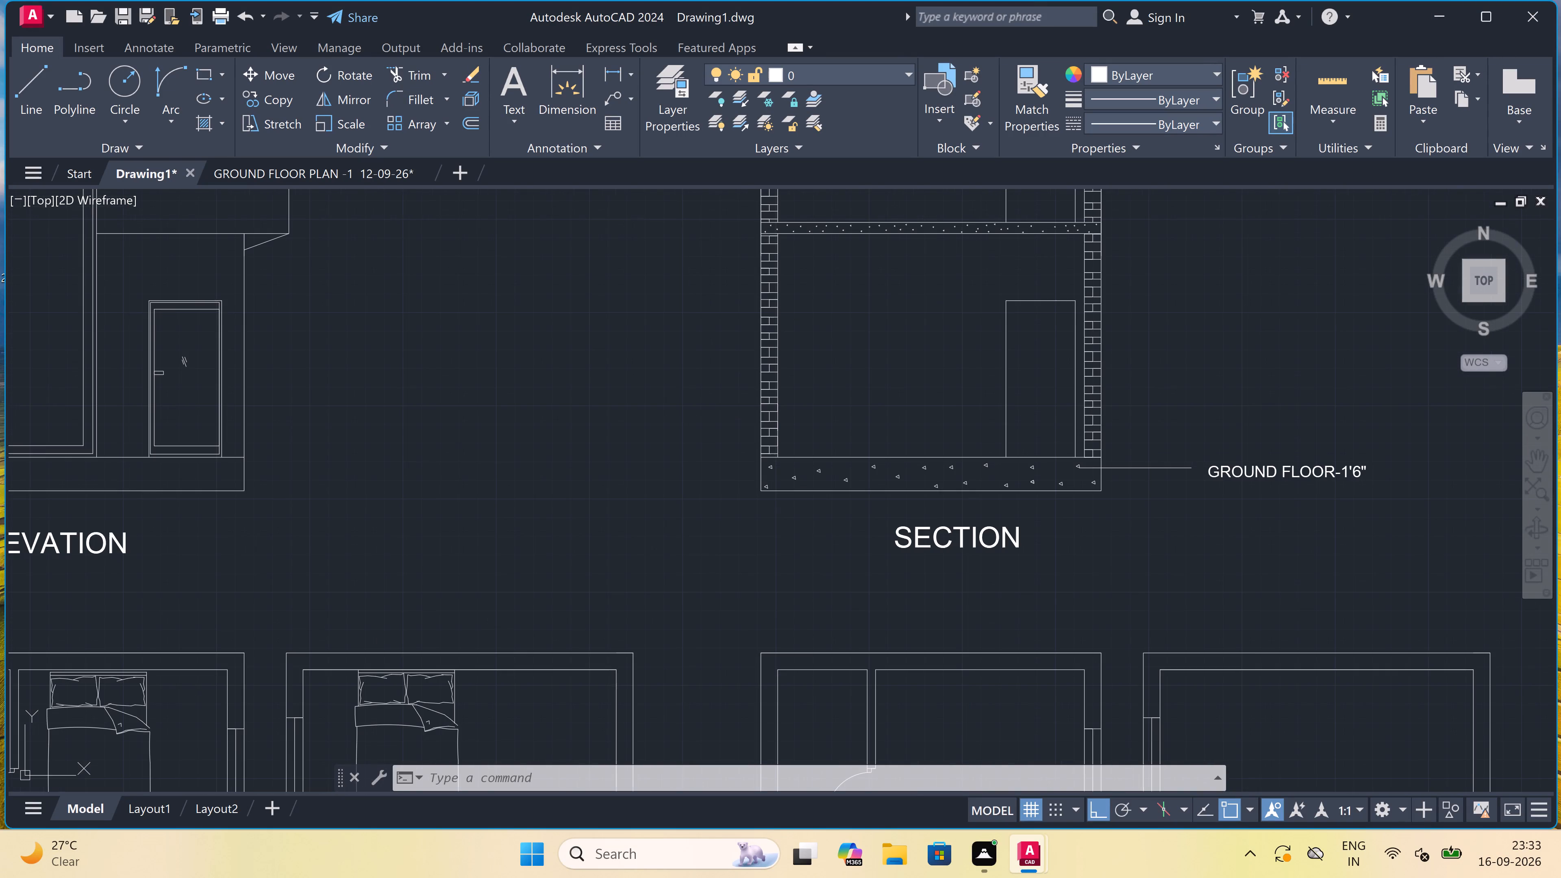
scroll(926, 470, down, 2)
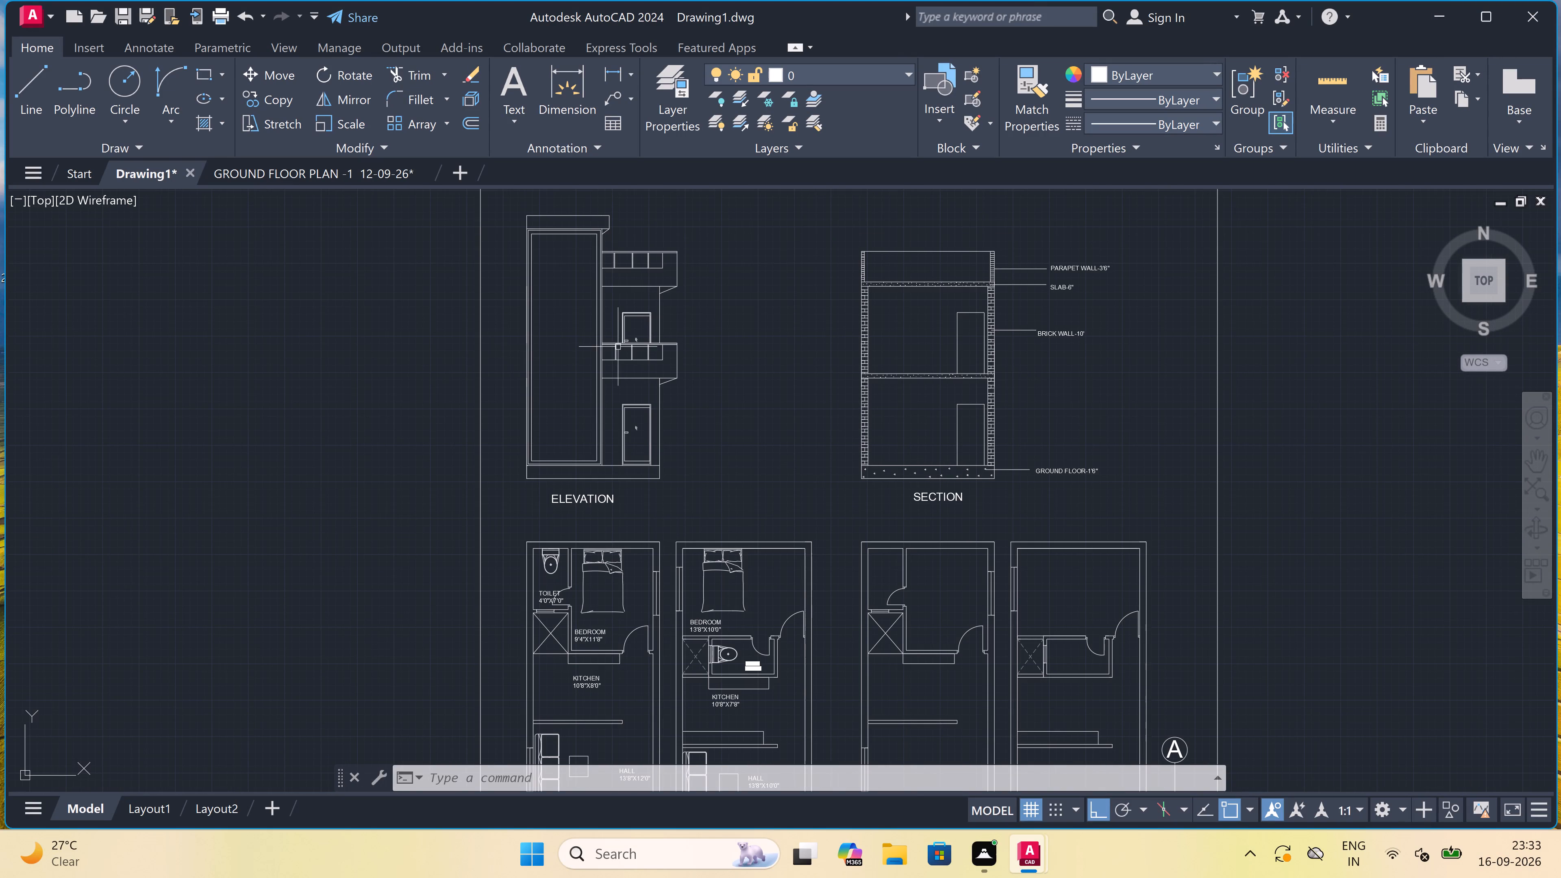
scroll(552, 262, up, 2)
scroll(552, 261, down, 1)
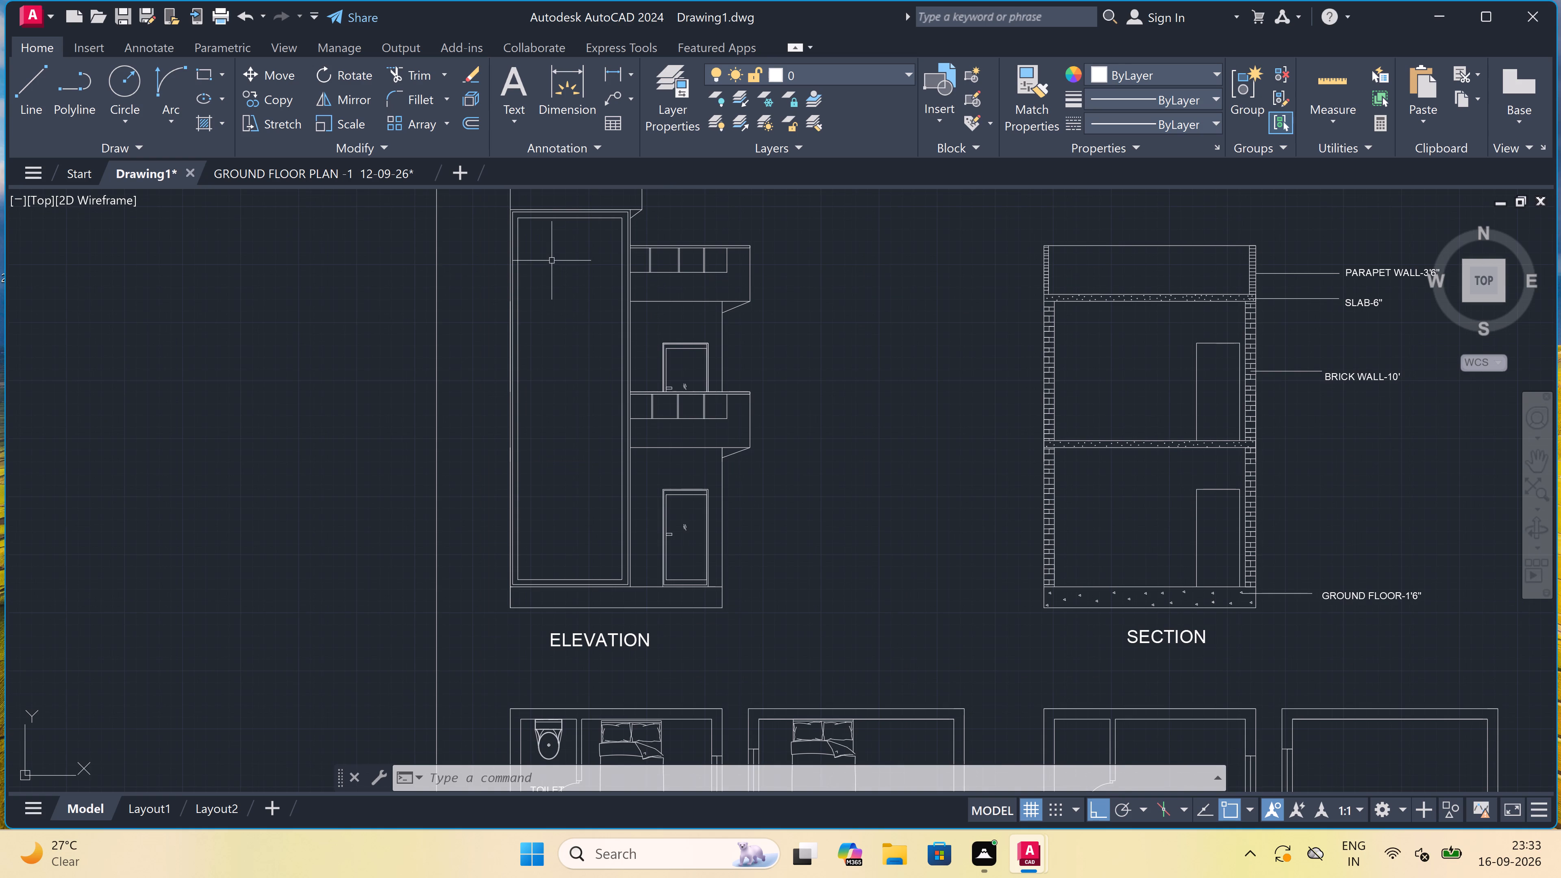
text(L)
key(space)
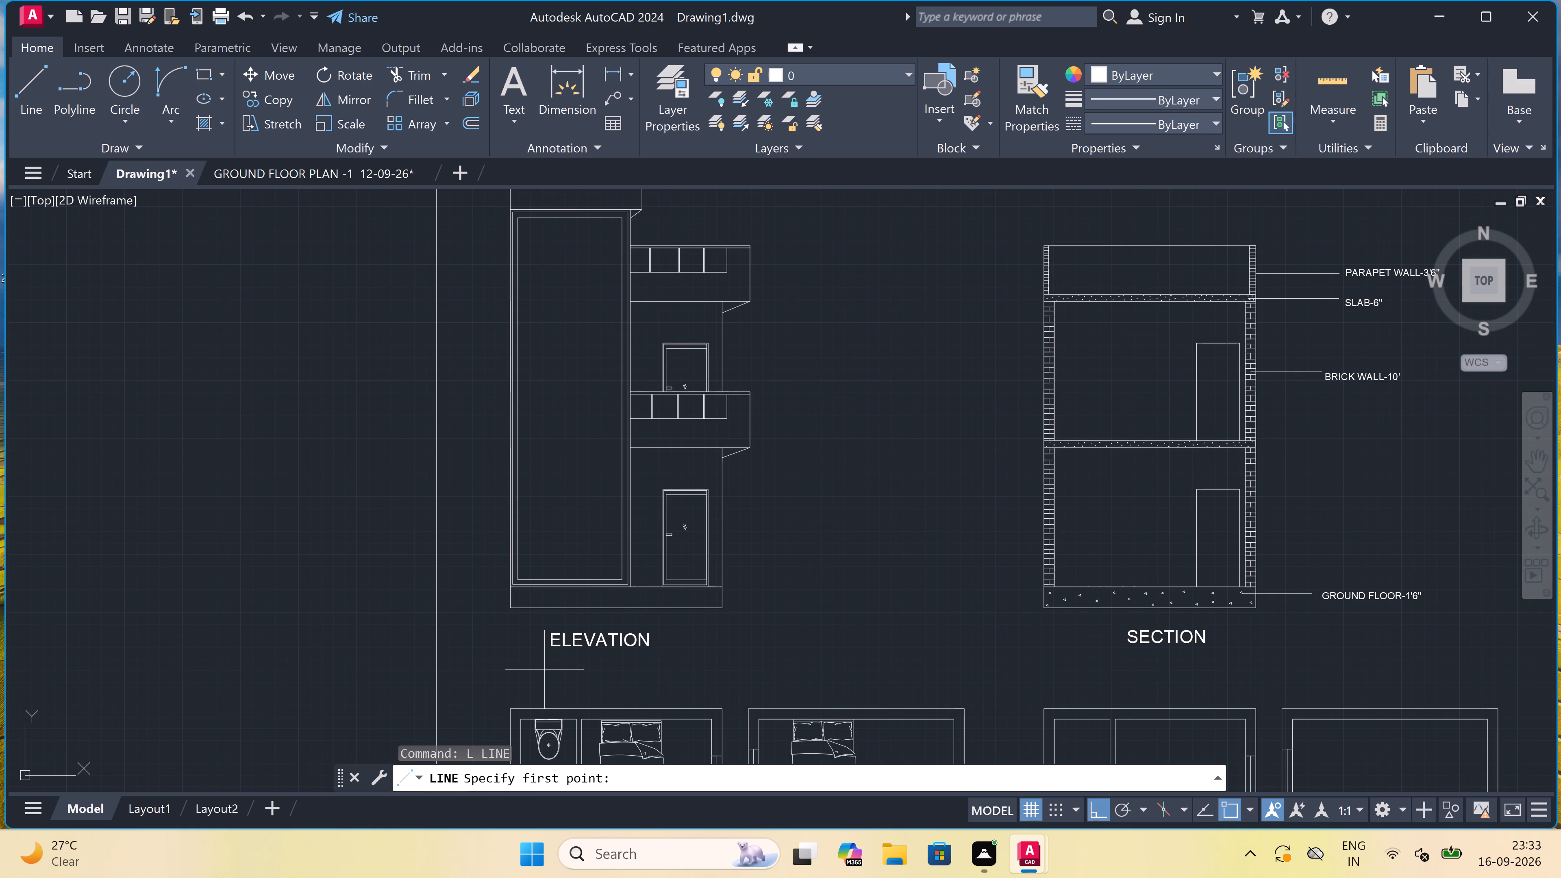
scroll(549, 666, up, 3)
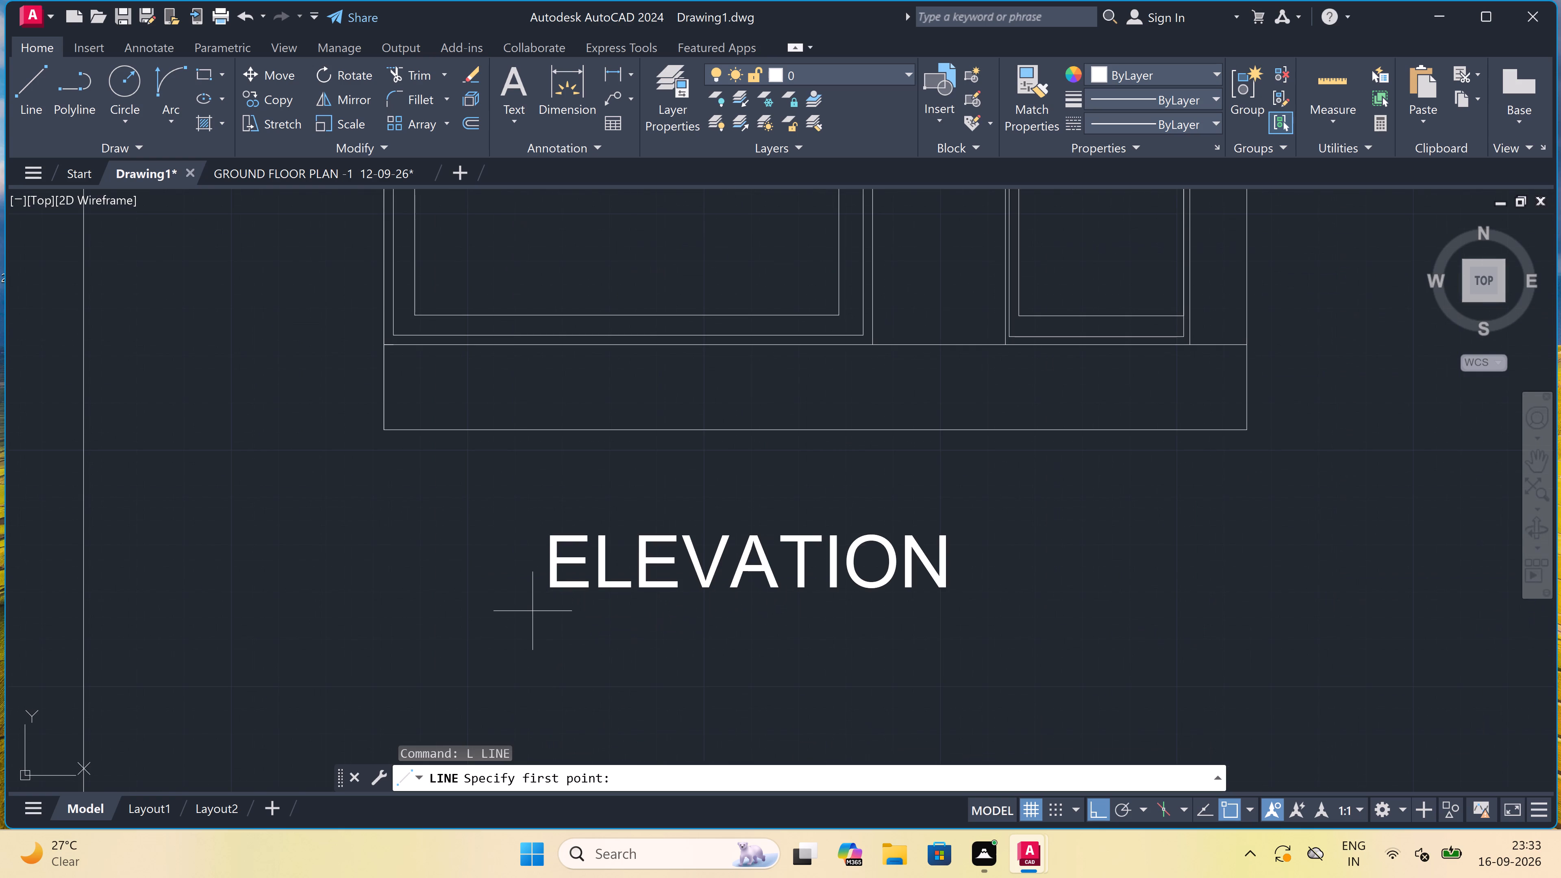
scroll(533, 604, up, 4)
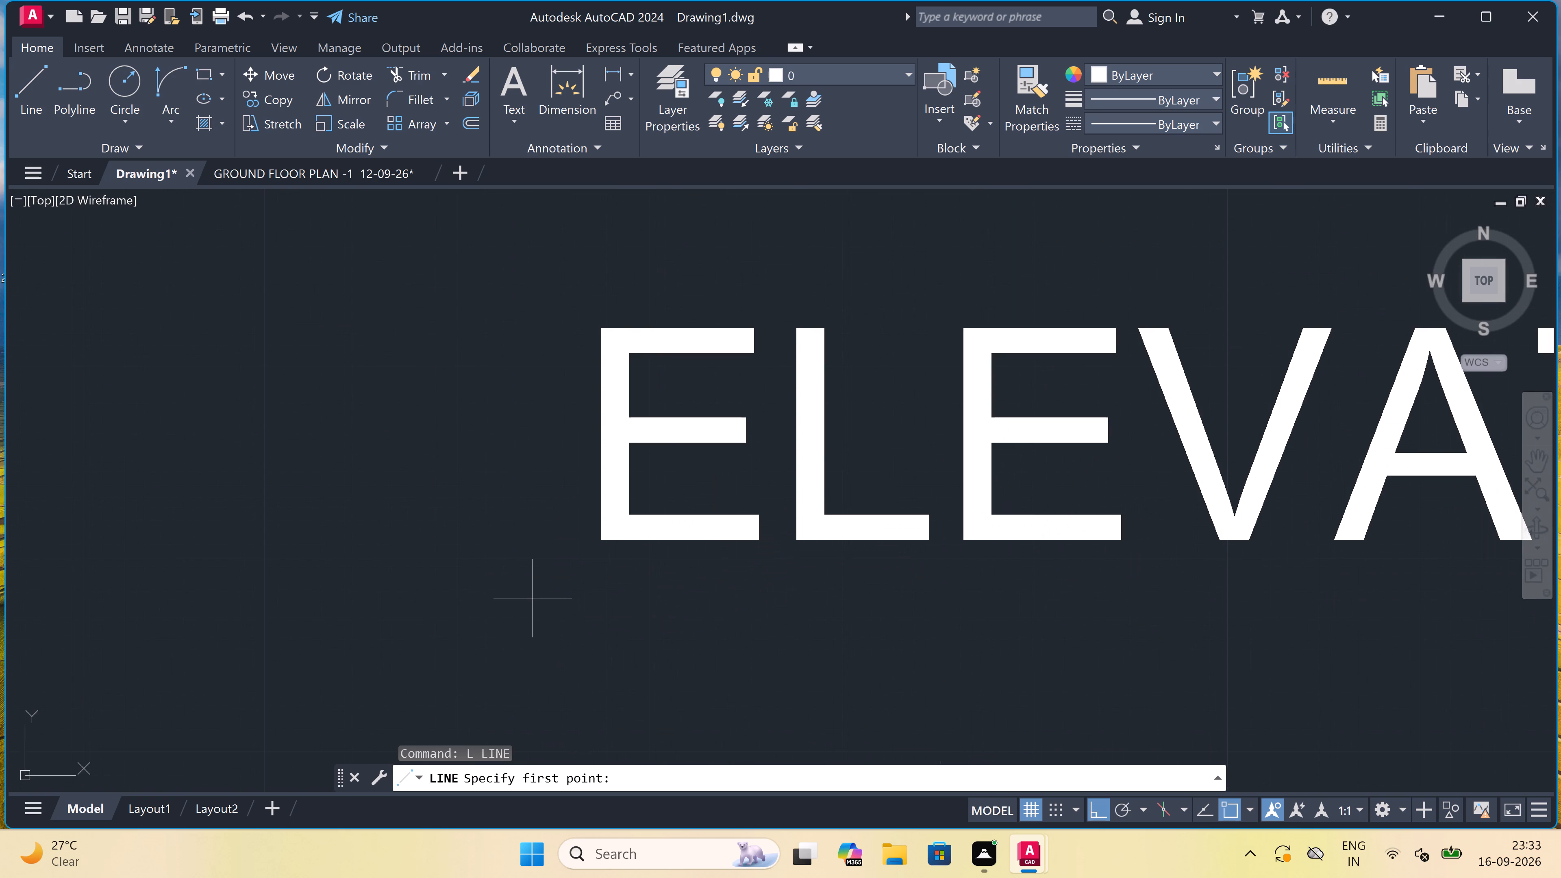
click(536, 590)
scroll(685, 569, down, 6)
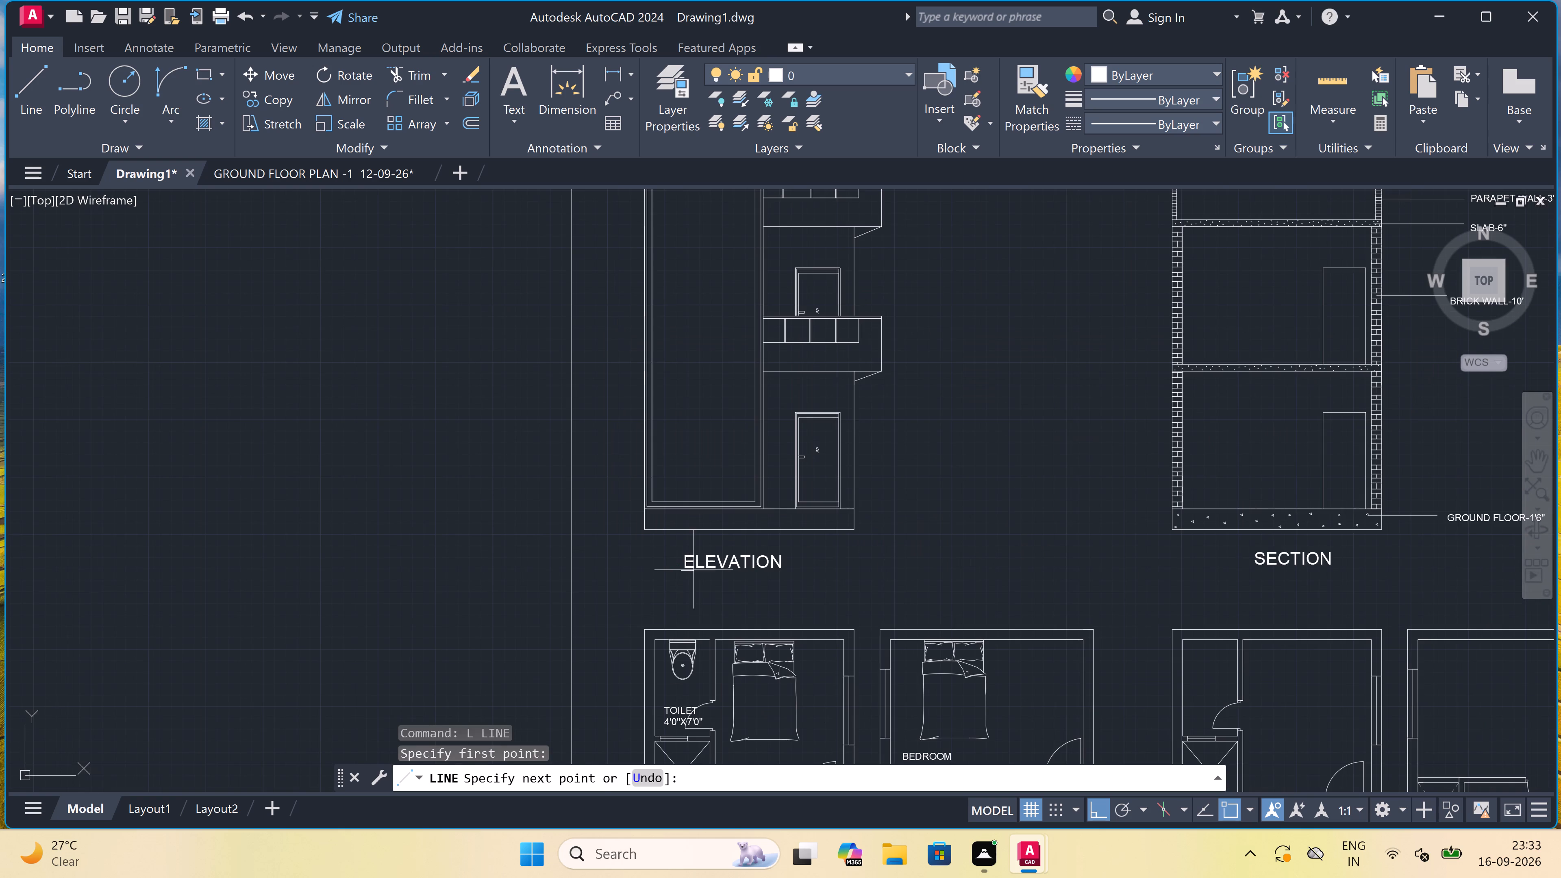
scroll(758, 564, up, 3)
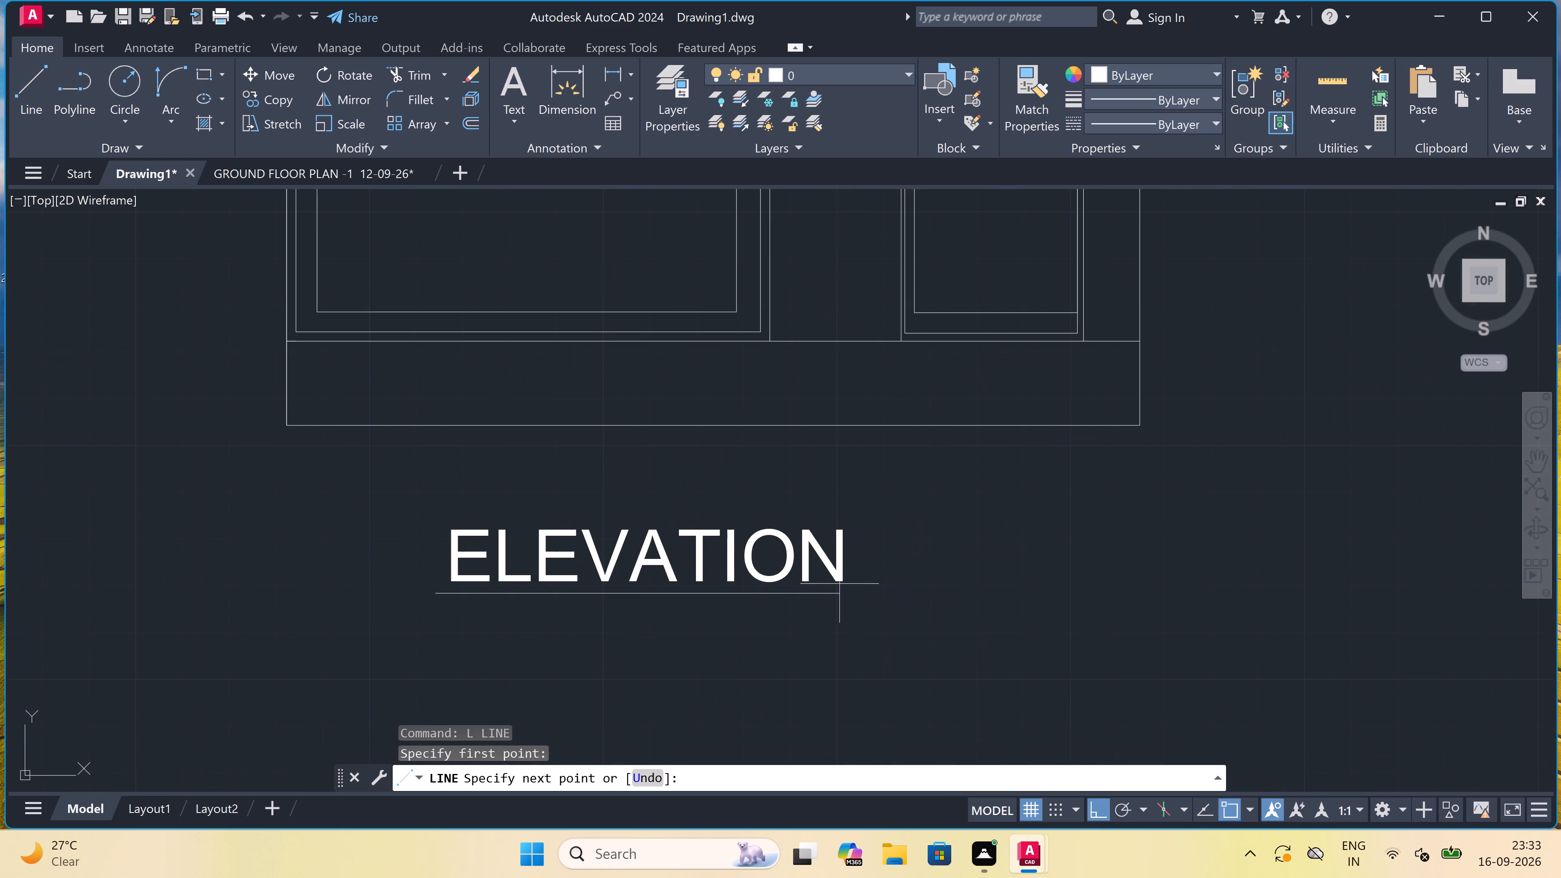
scroll(854, 578, up, 2)
scroll(856, 635, up, 3)
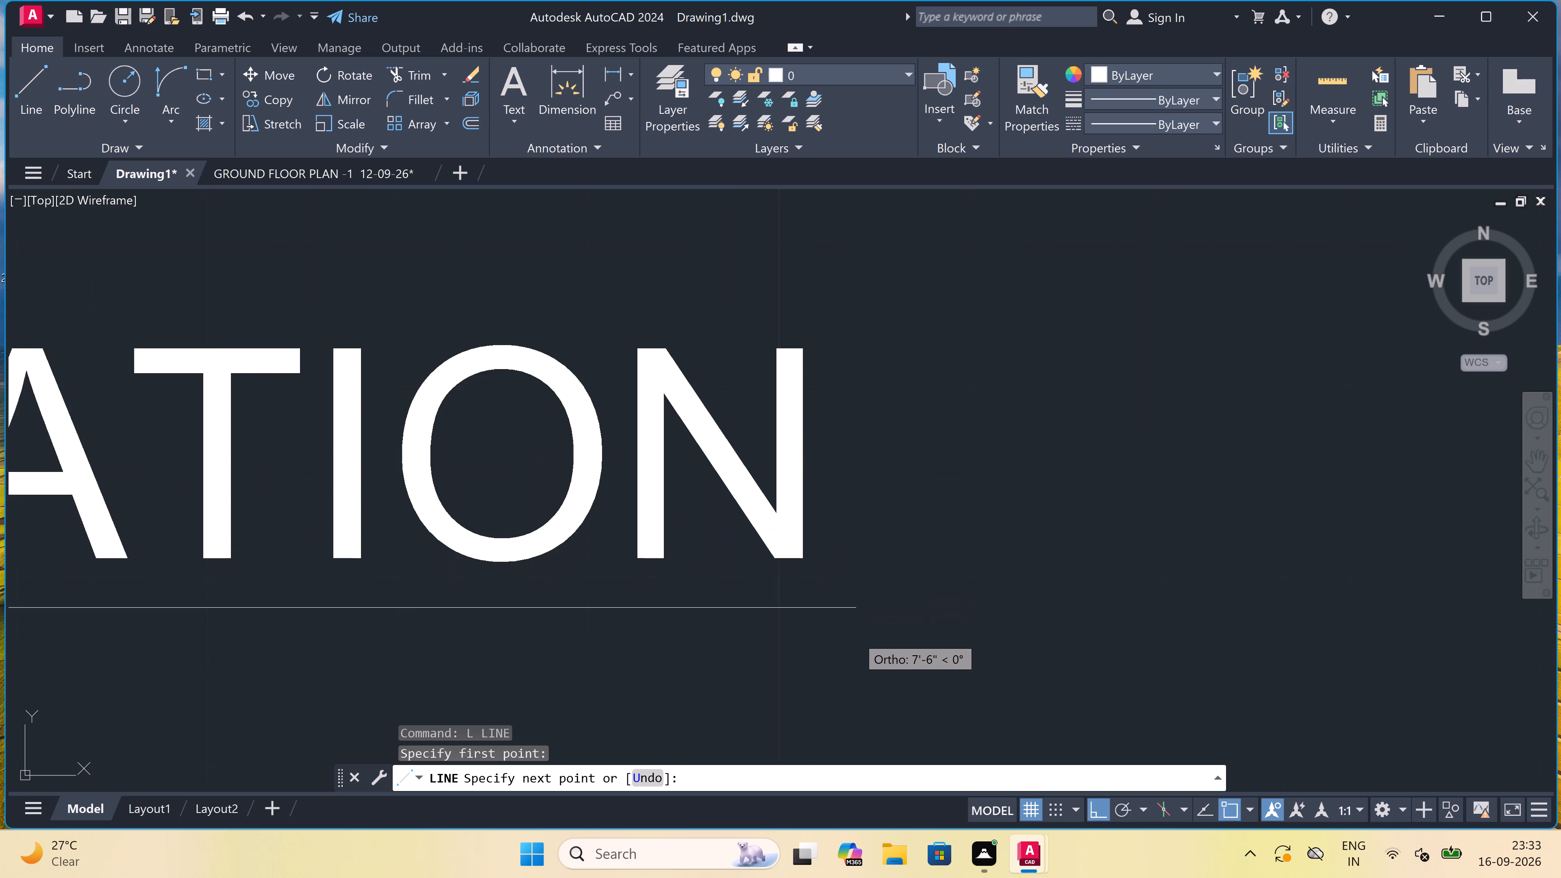
triple_click(864, 591)
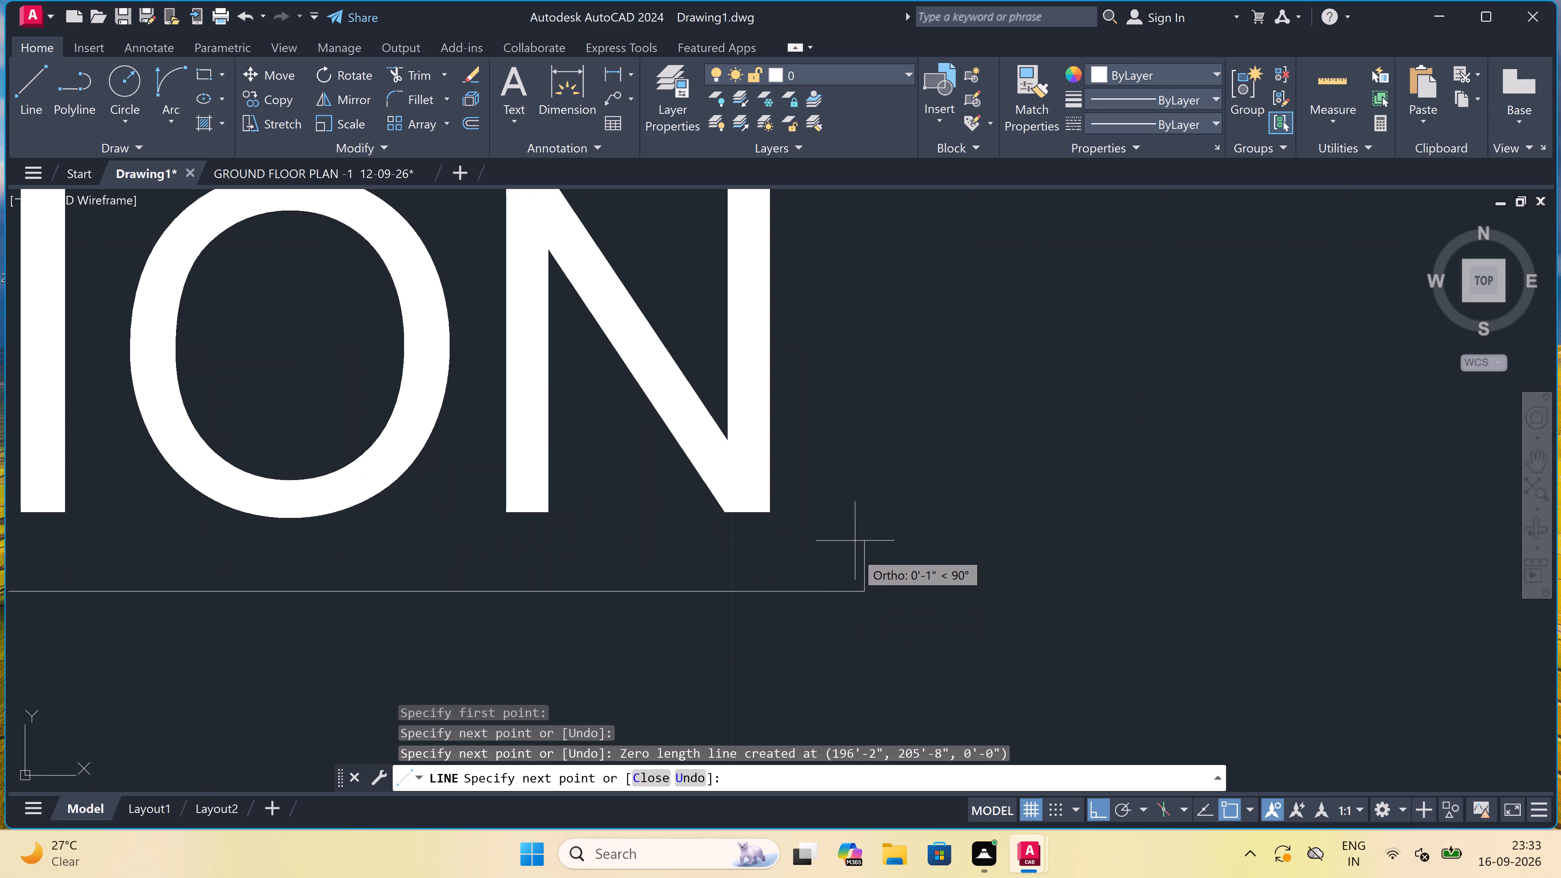
key(Escape)
Draw a horizontal line about 7'-8" long just below the SECTION title, extending past the end of the word.
scroll(855, 504, down, 12)
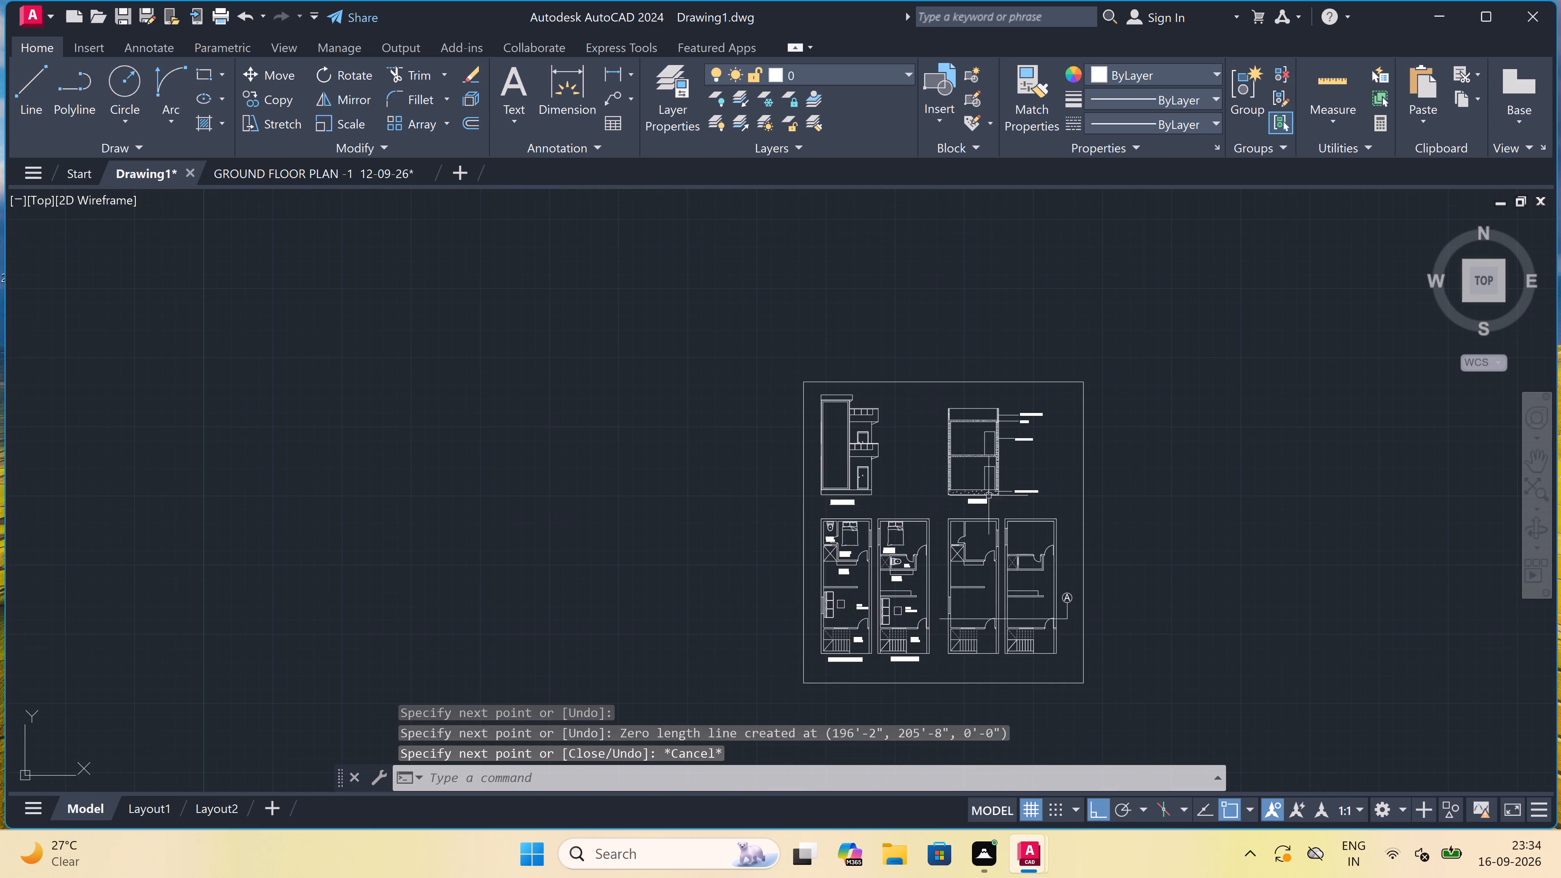
key(space)
scroll(978, 498, up, 3)
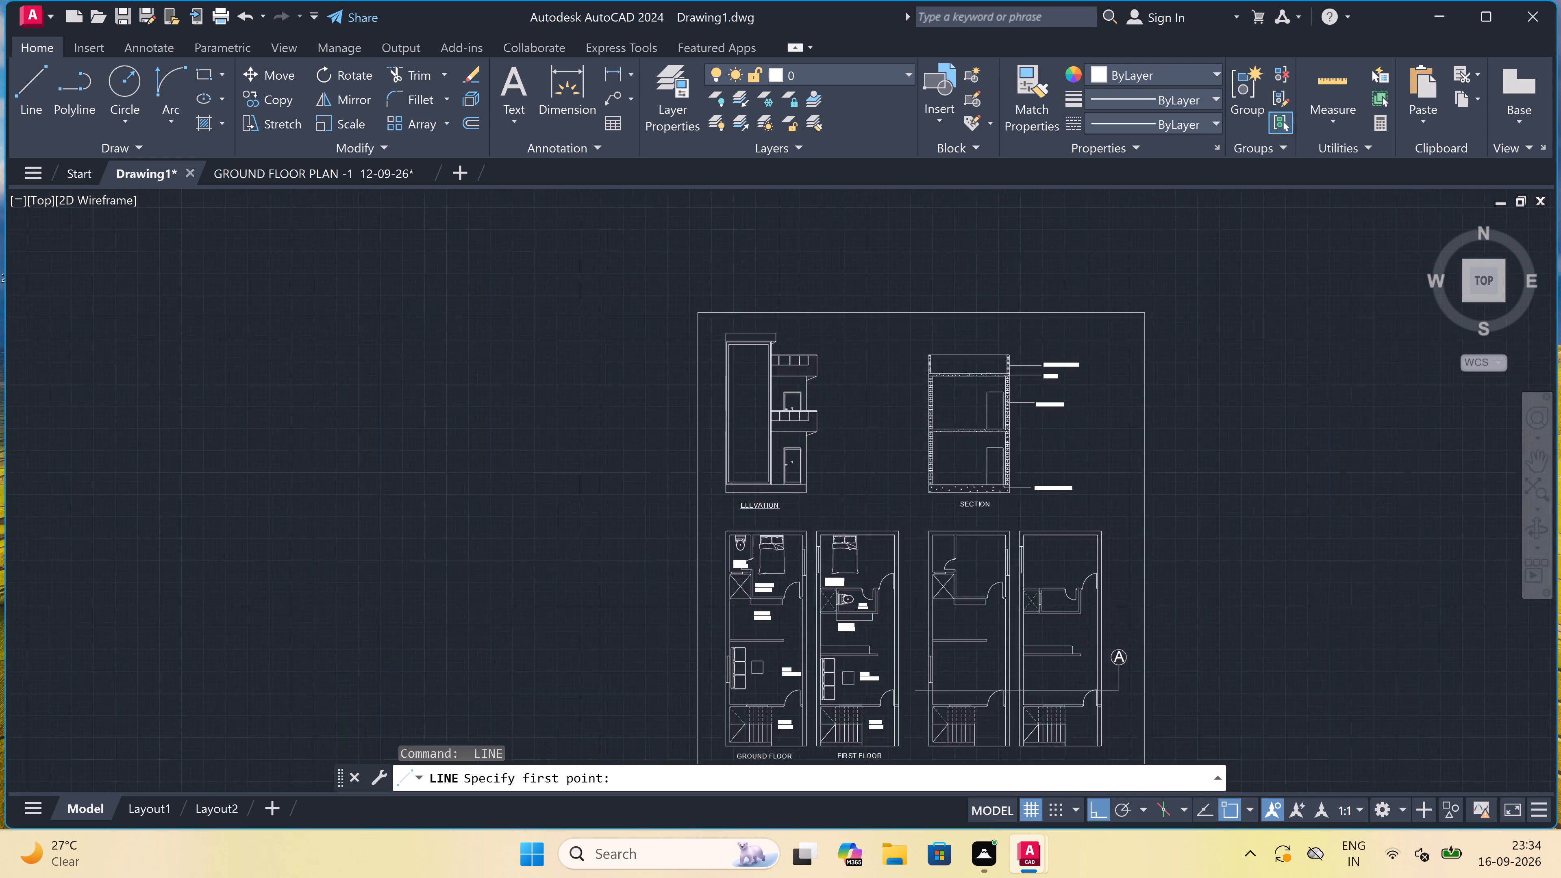
scroll(942, 530, up, 3)
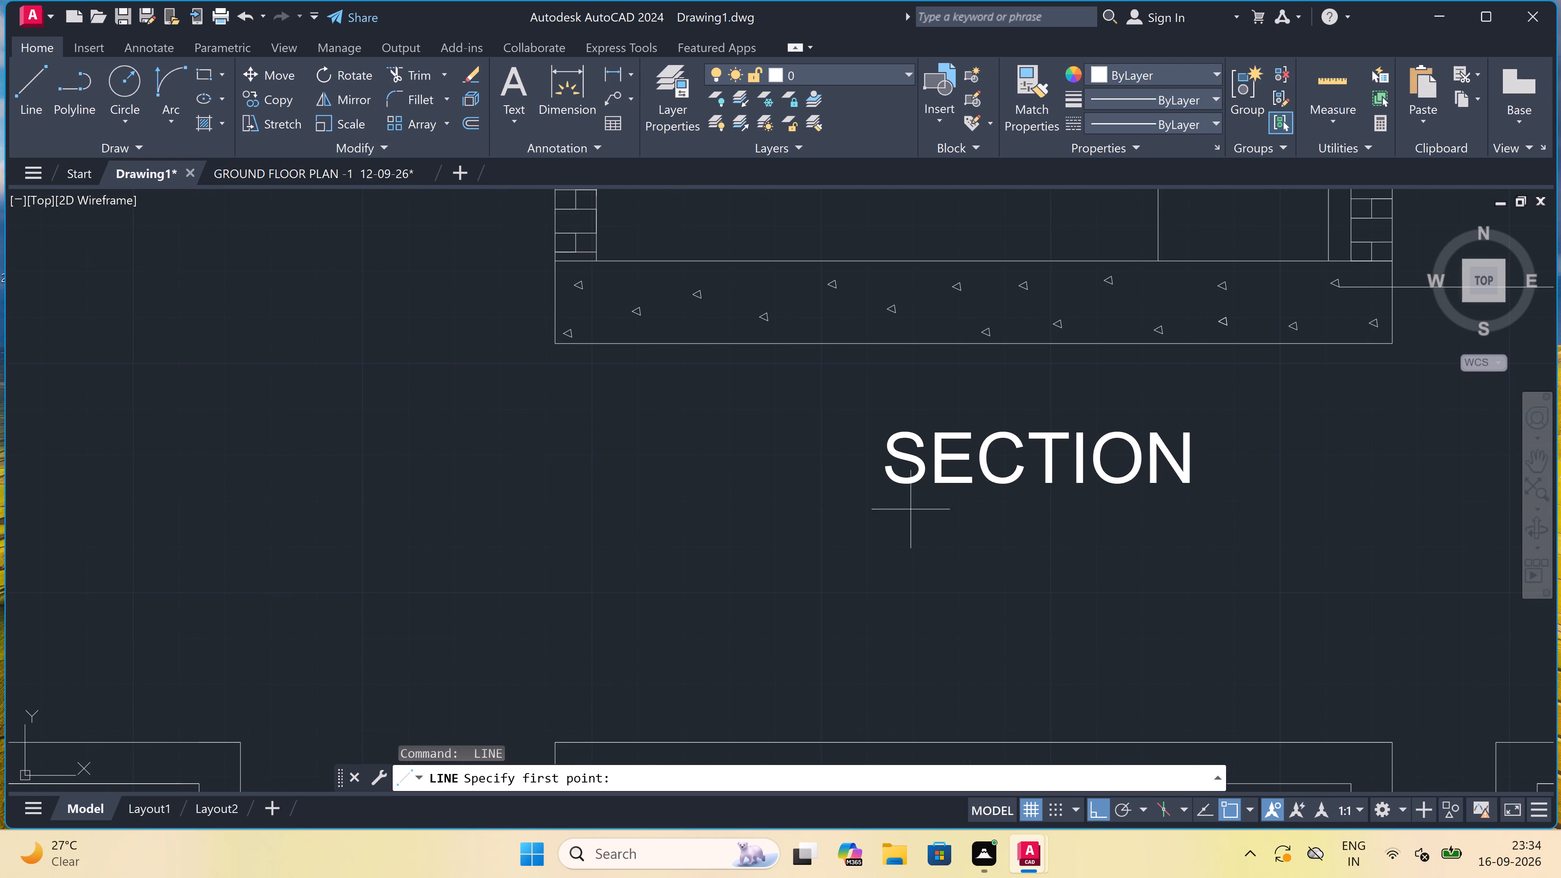
scroll(890, 498, up, 6)
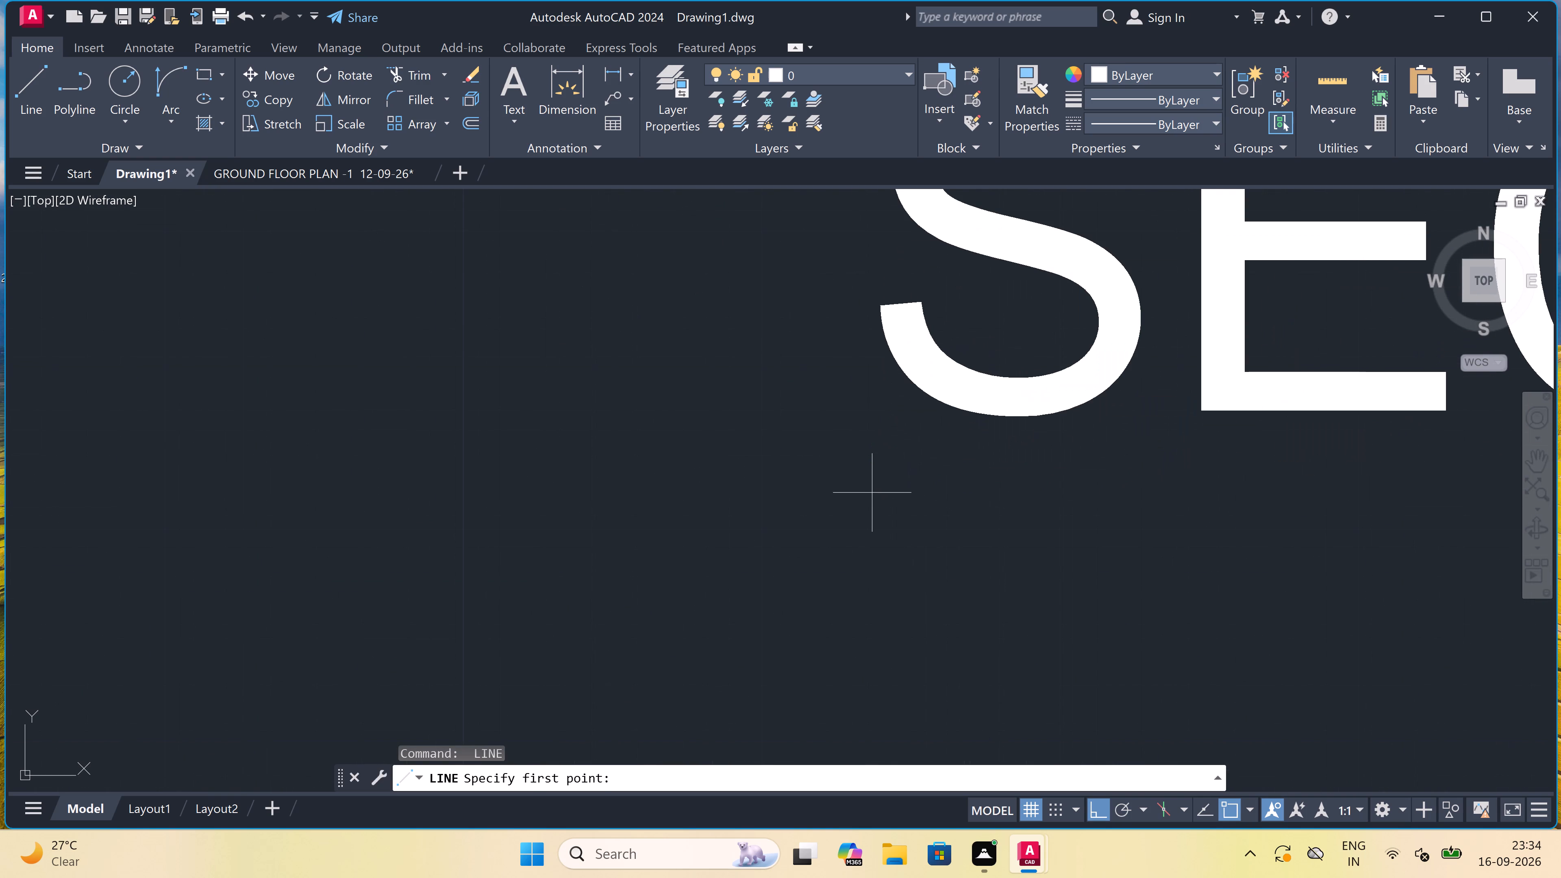
drag(870, 492, 876, 492)
scroll(1018, 481, down, 11)
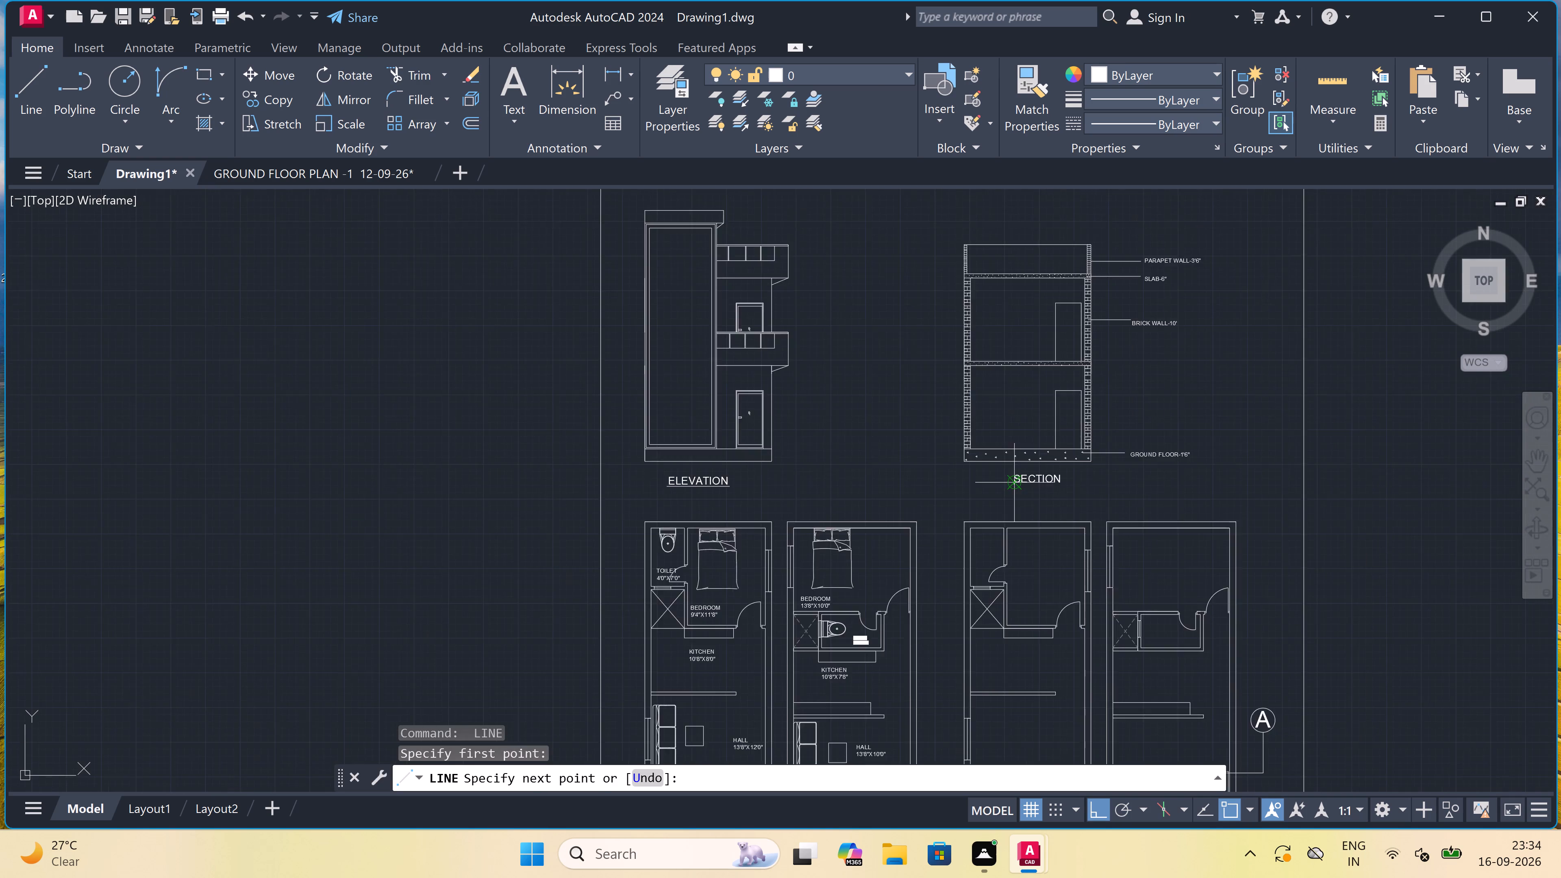
scroll(1046, 495, up, 6)
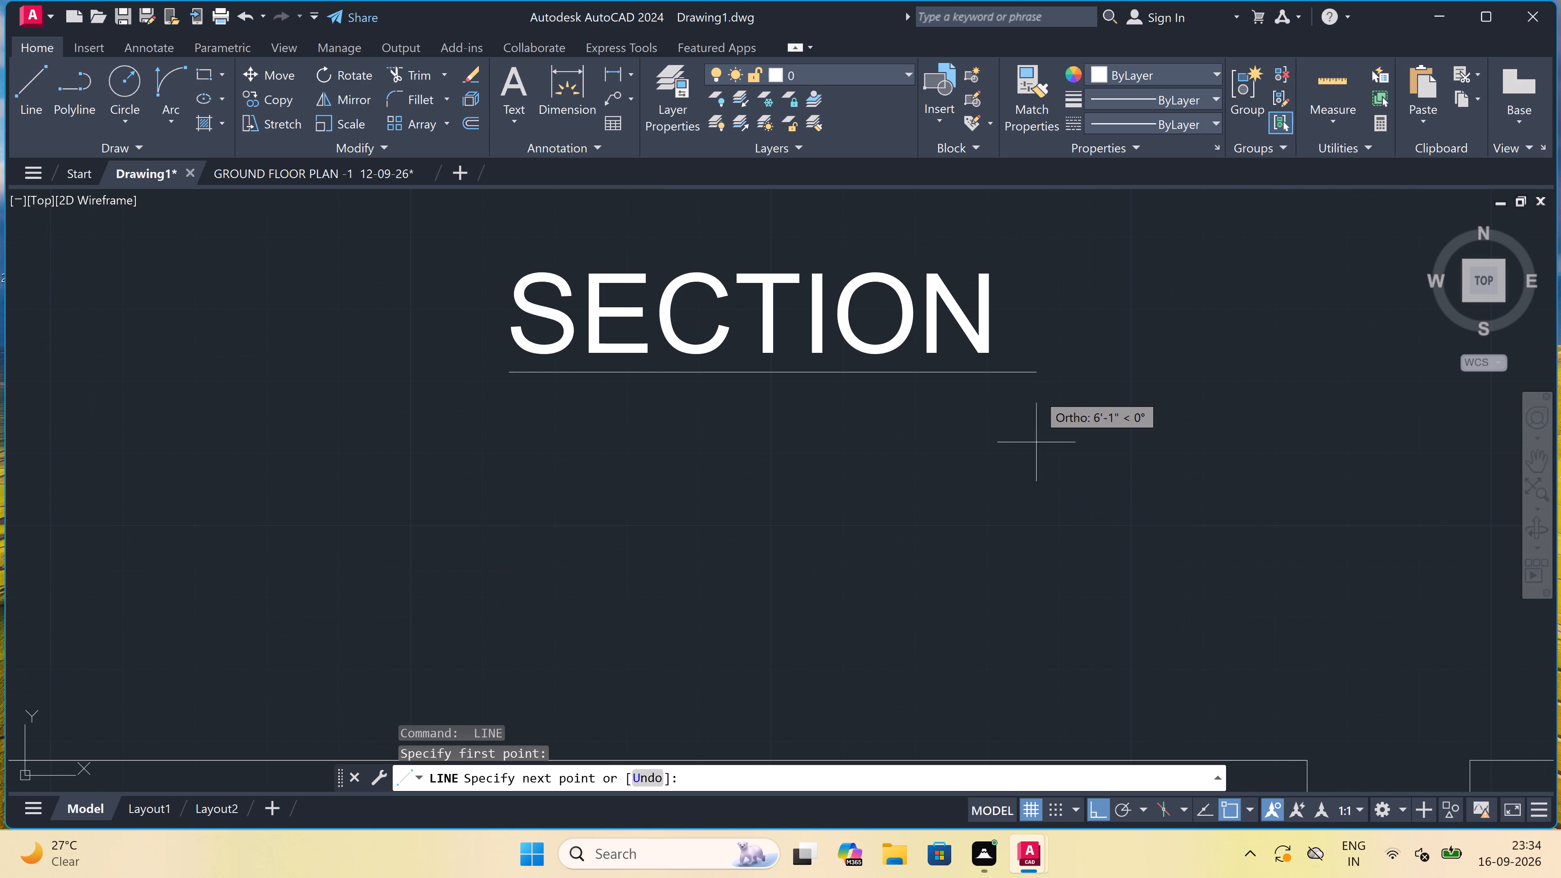
click(1176, 365)
key(Escape)
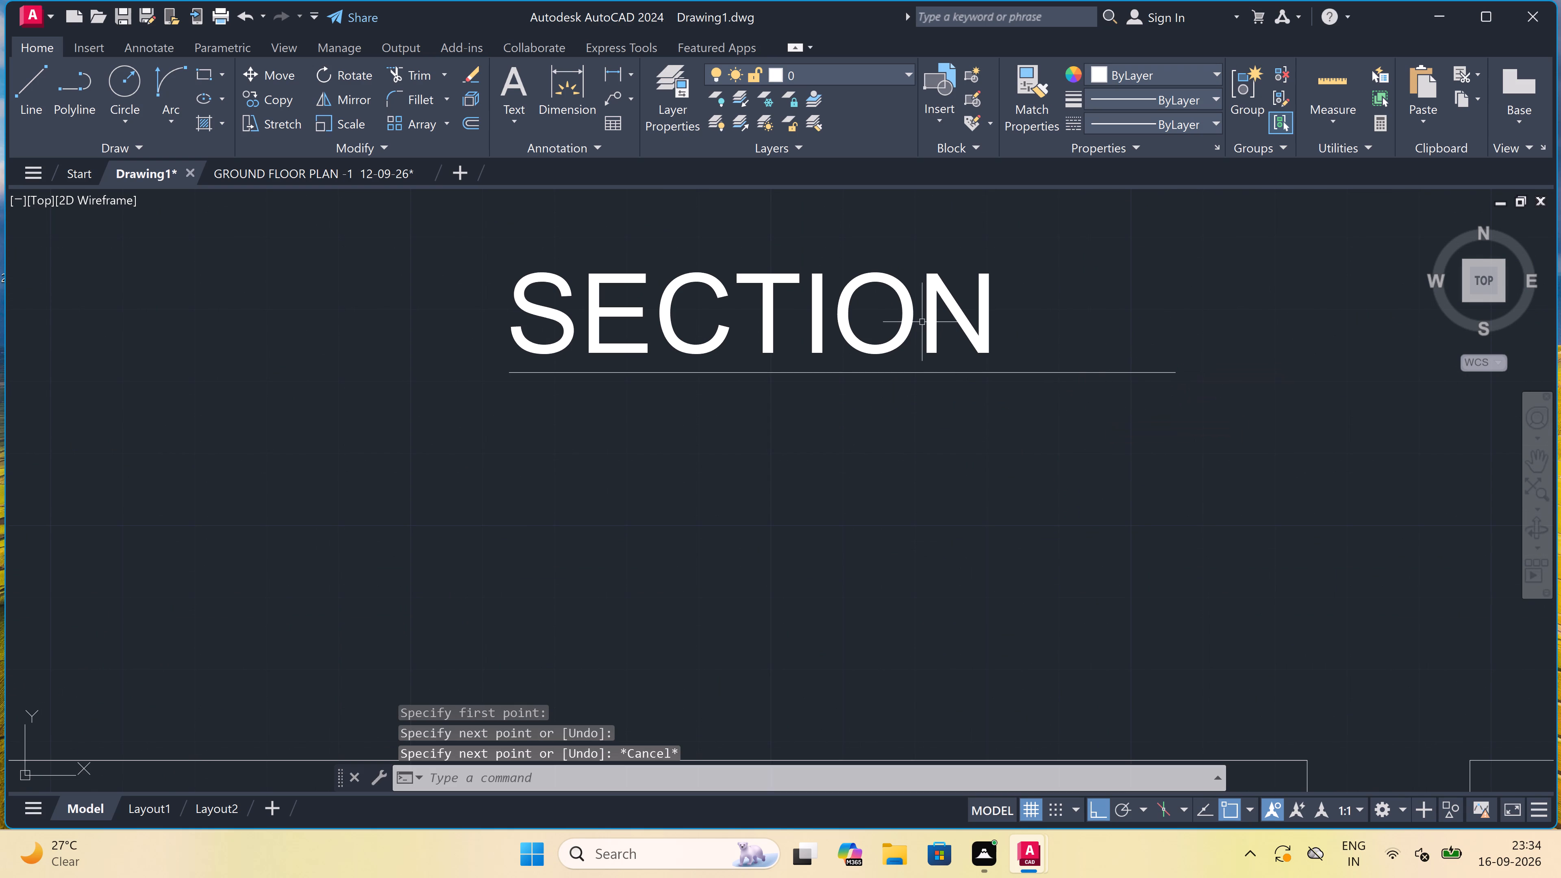
Change the SECTION title text to SECTION-AA.
triple_click(932, 313)
triple_click(933, 313)
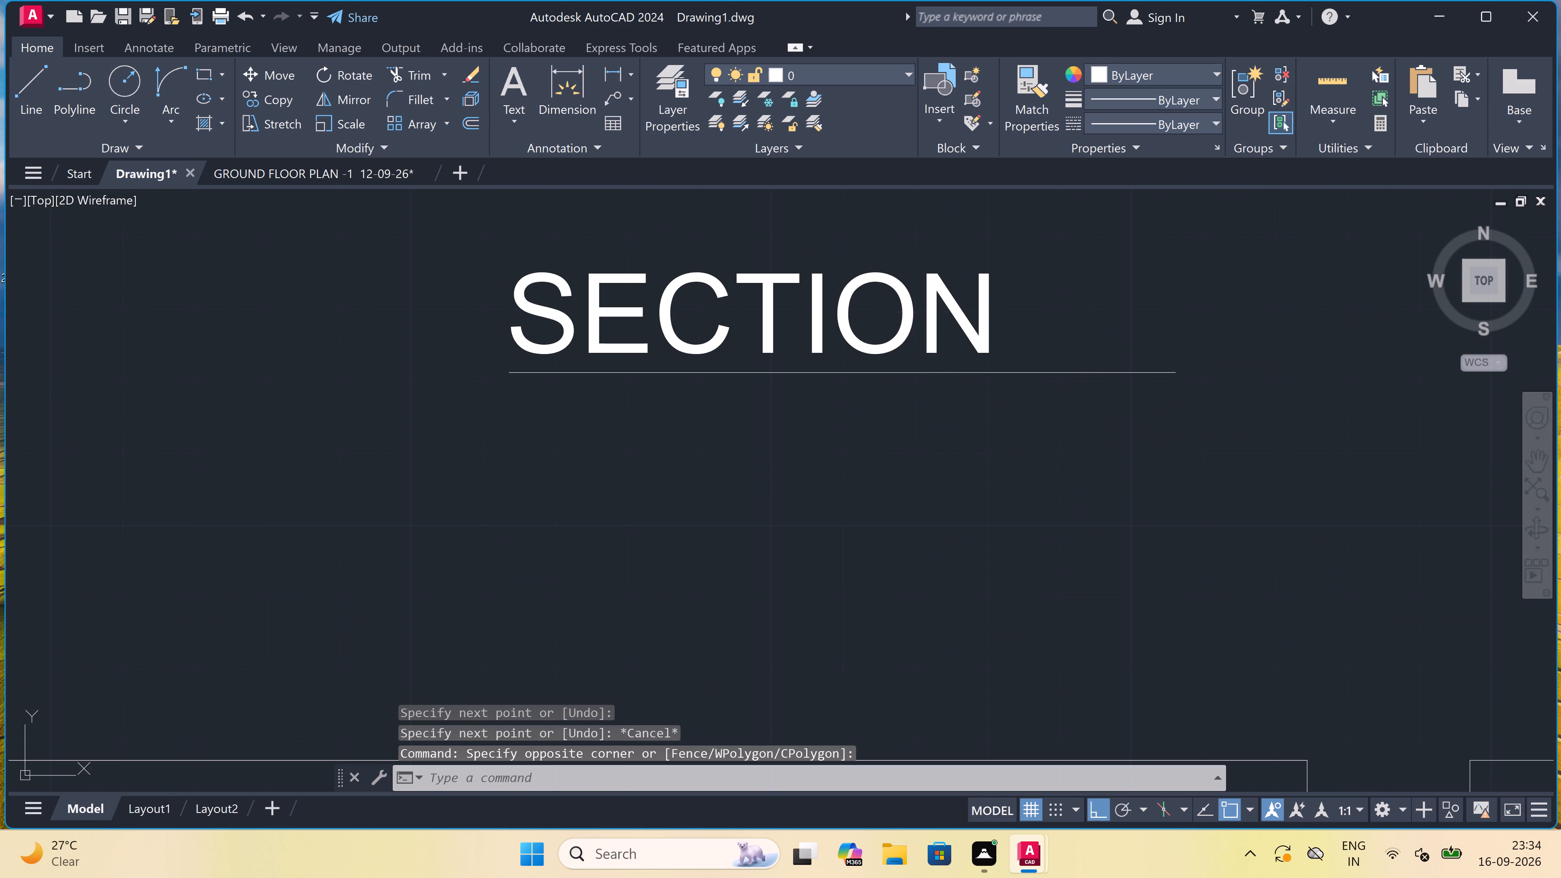
click(933, 313)
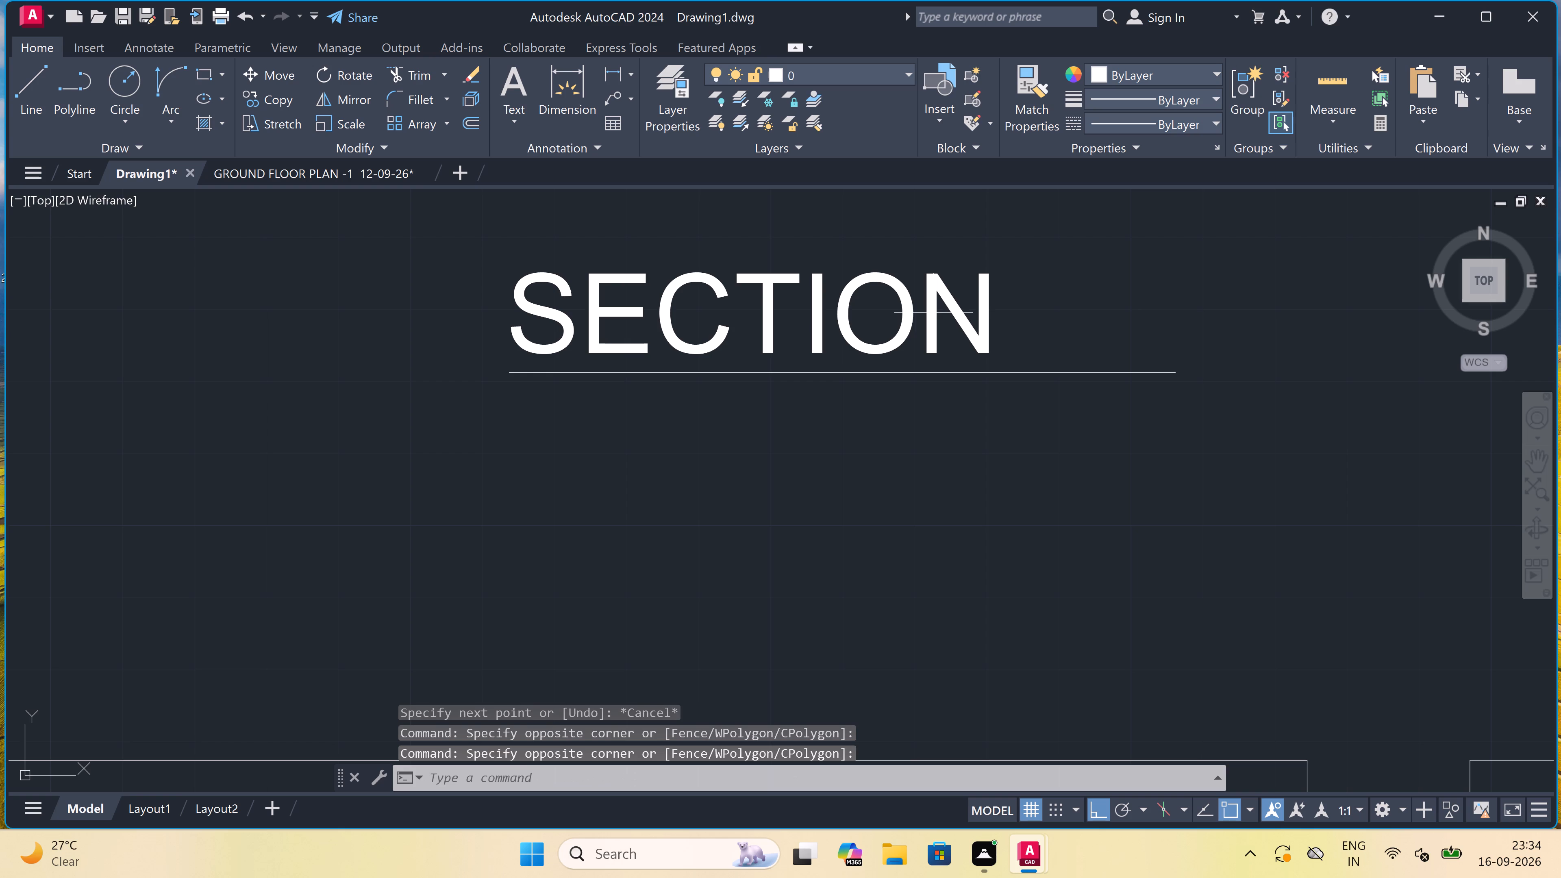
key(Escape)
triple_click(933, 313)
key(Escape)
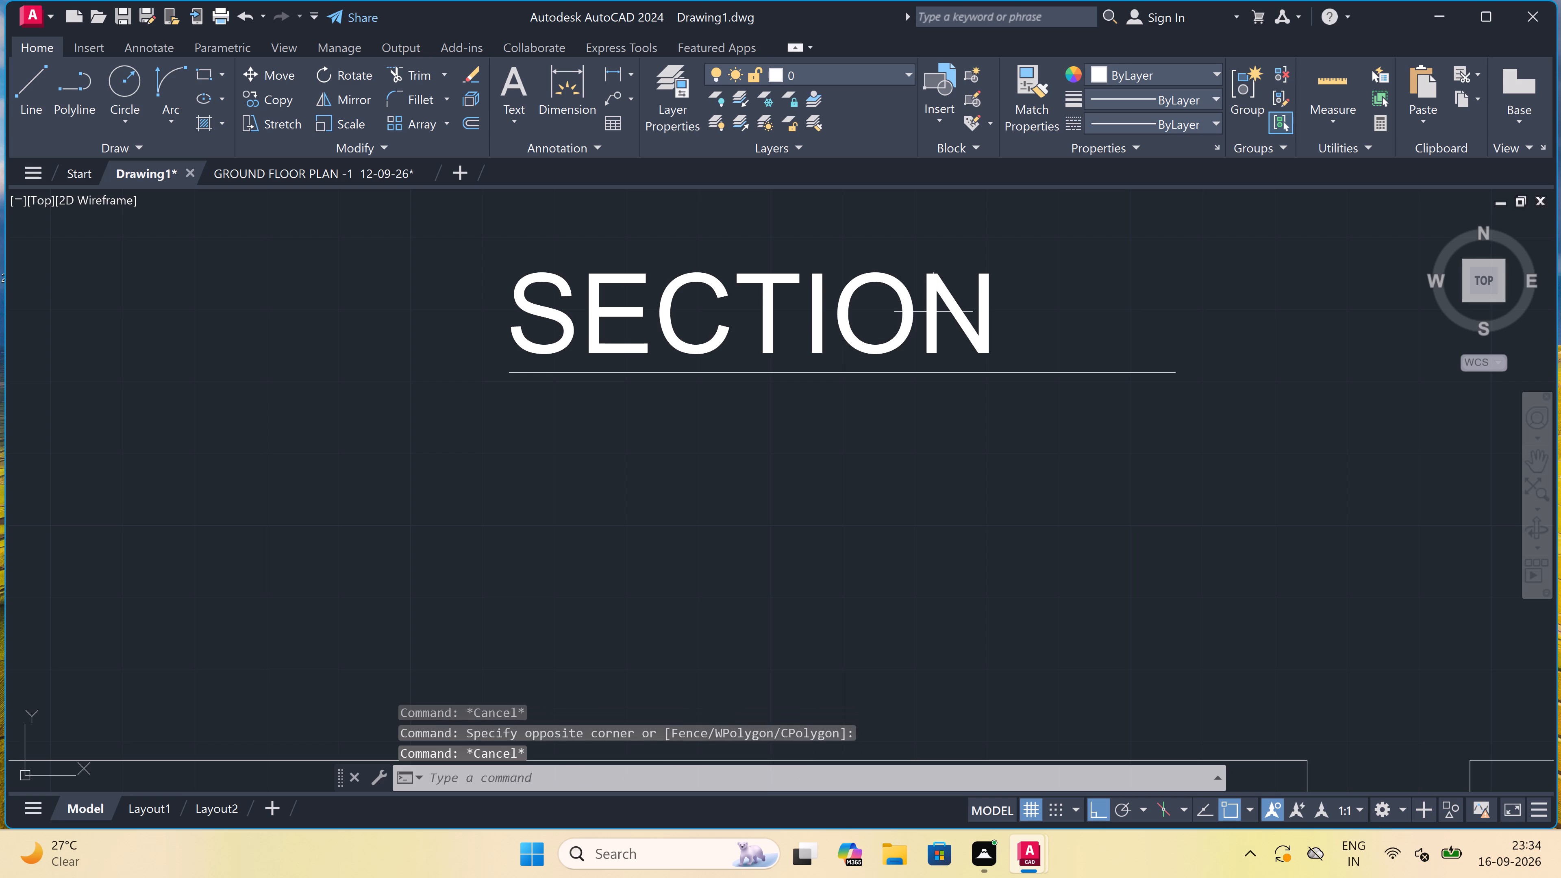
triple_click(933, 312)
double_click(933, 312)
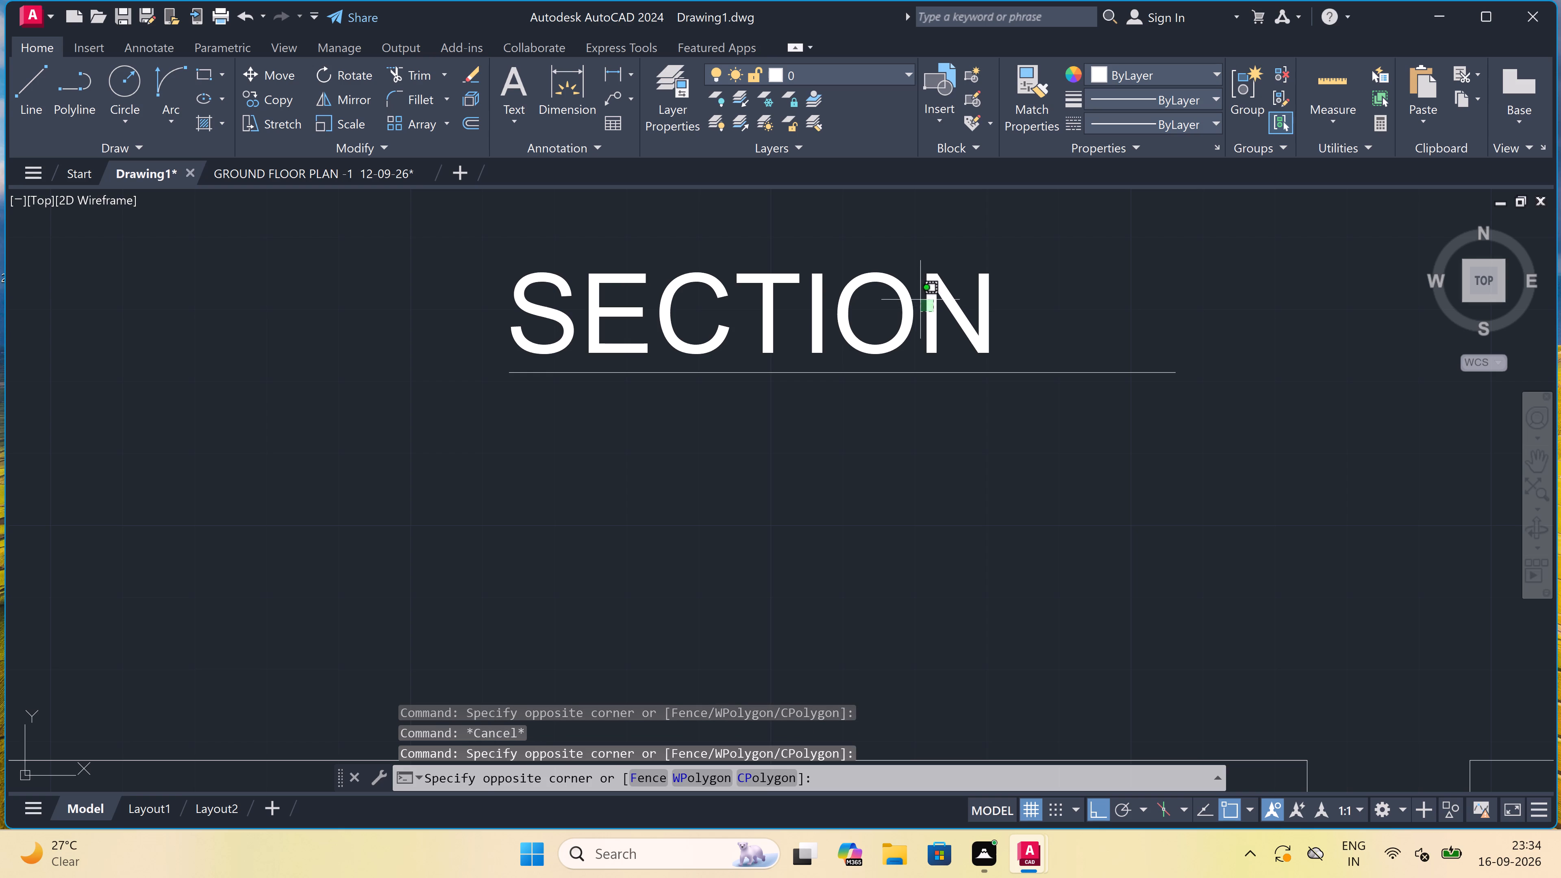
click(920, 300)
click(900, 304)
triple_click(904, 298)
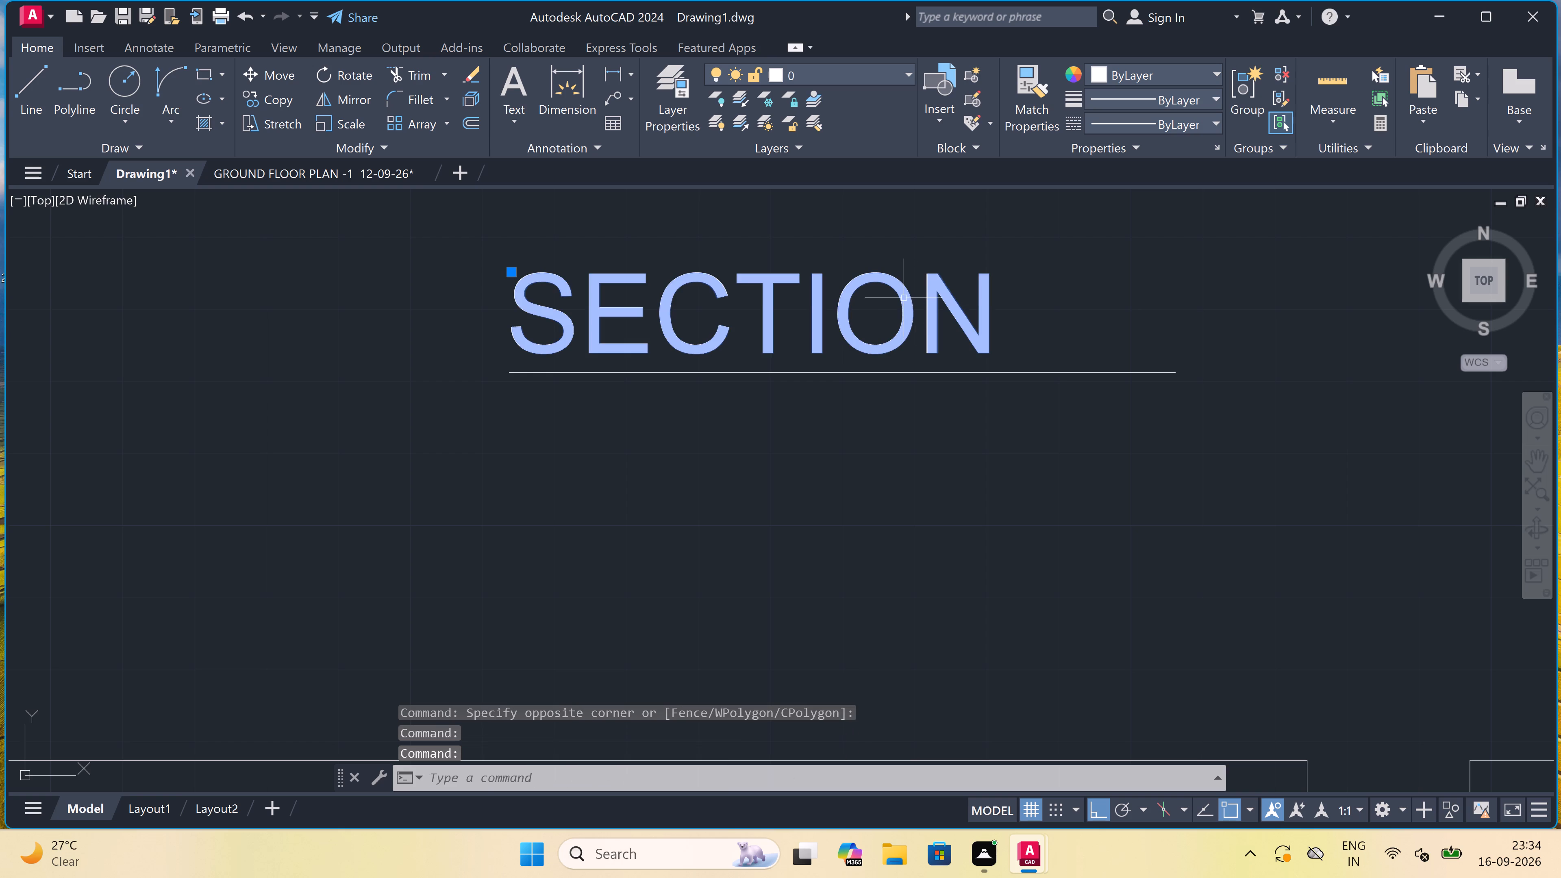
double_click(1022, 309)
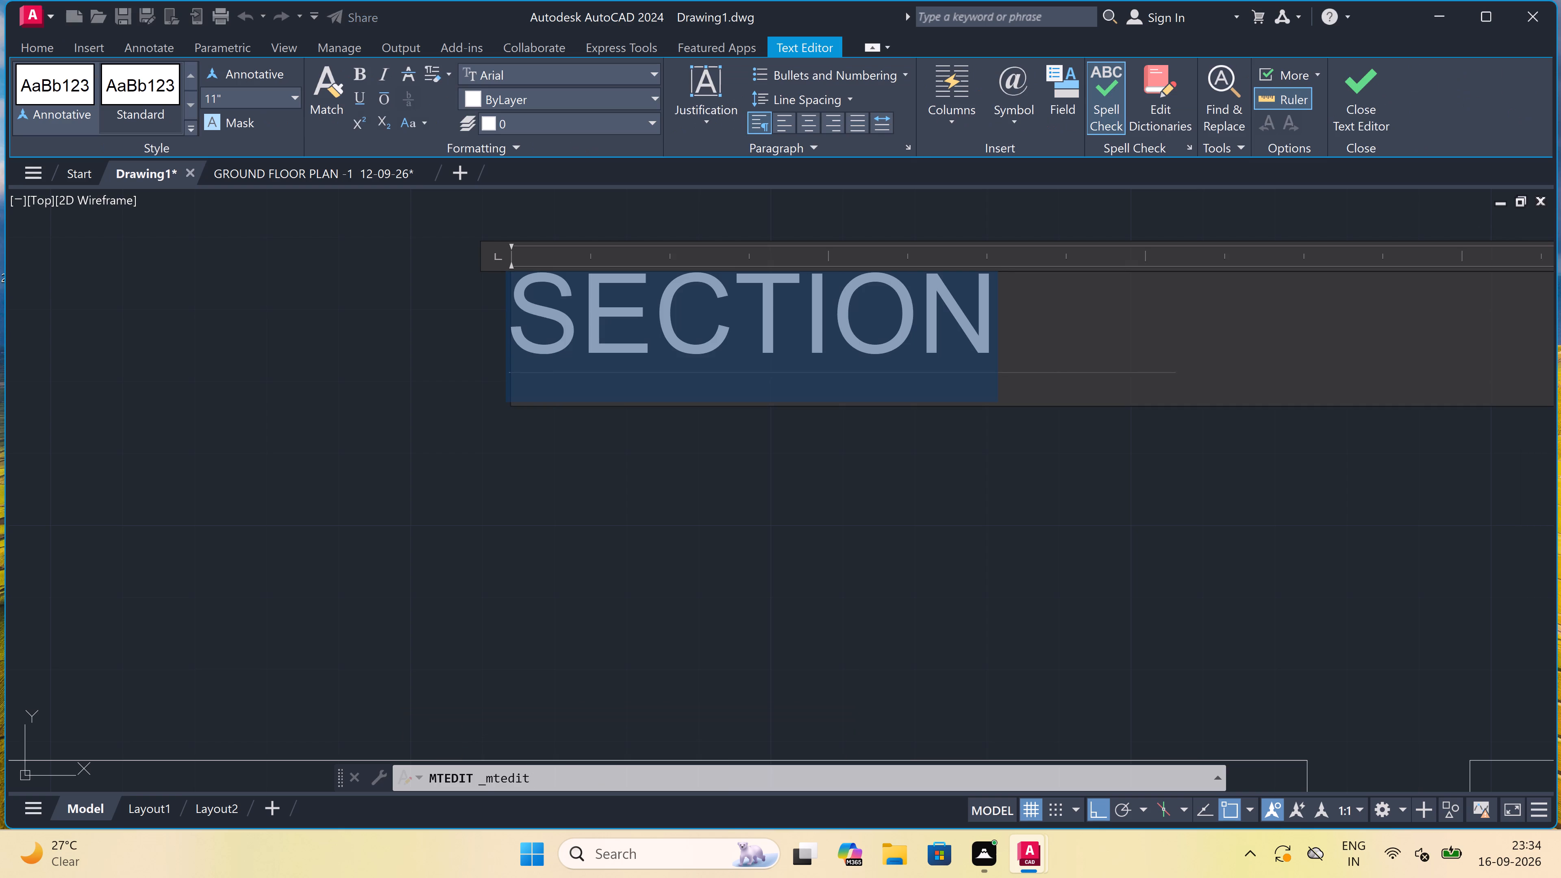
key(minus)
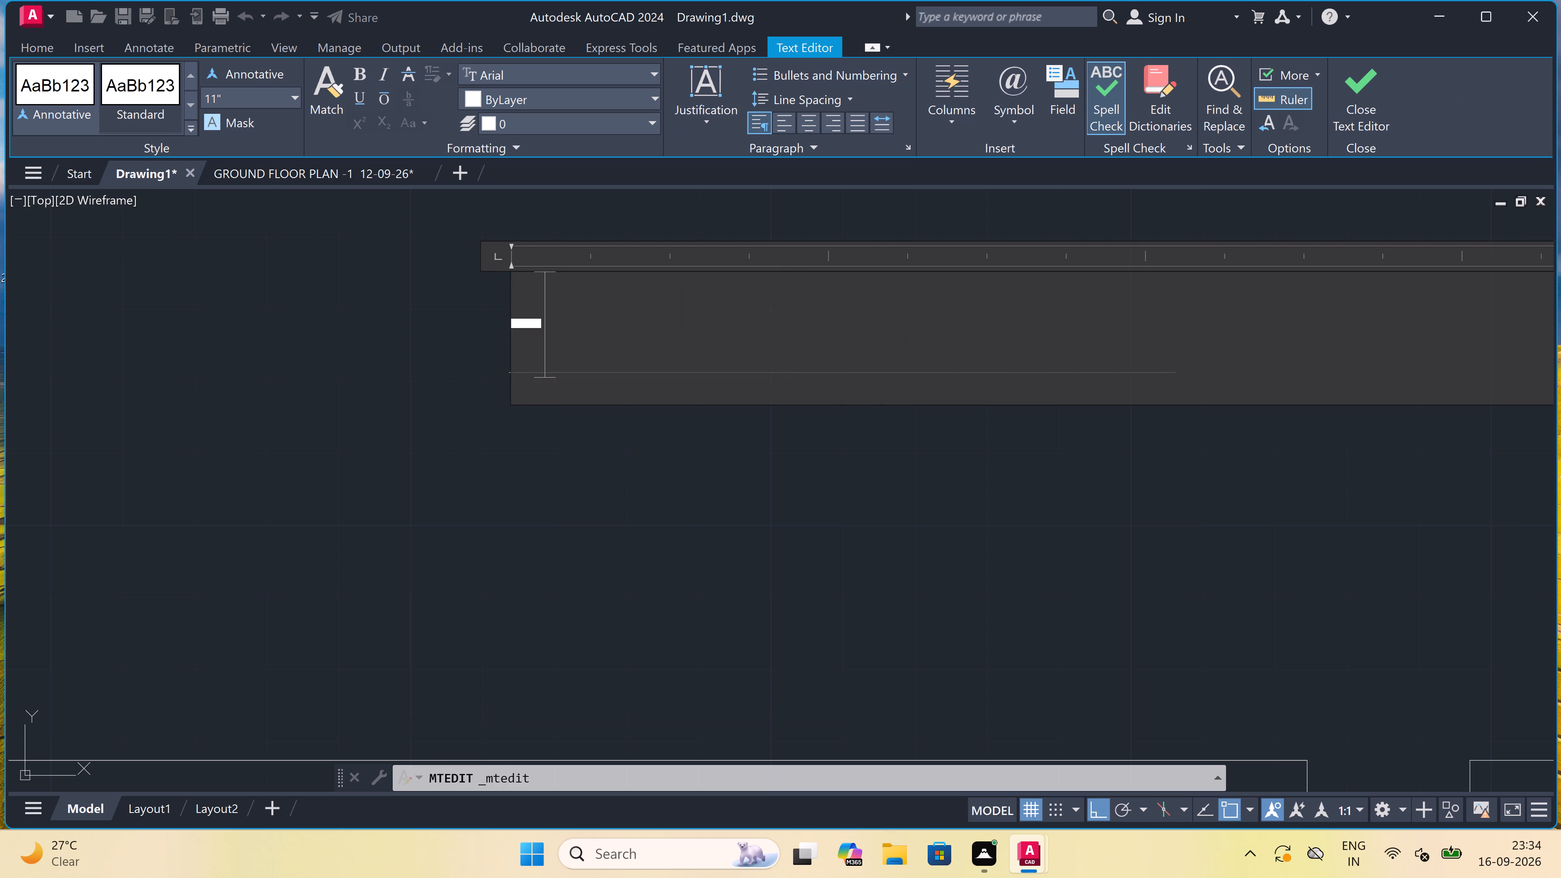
key(BackSpace)
key(s)
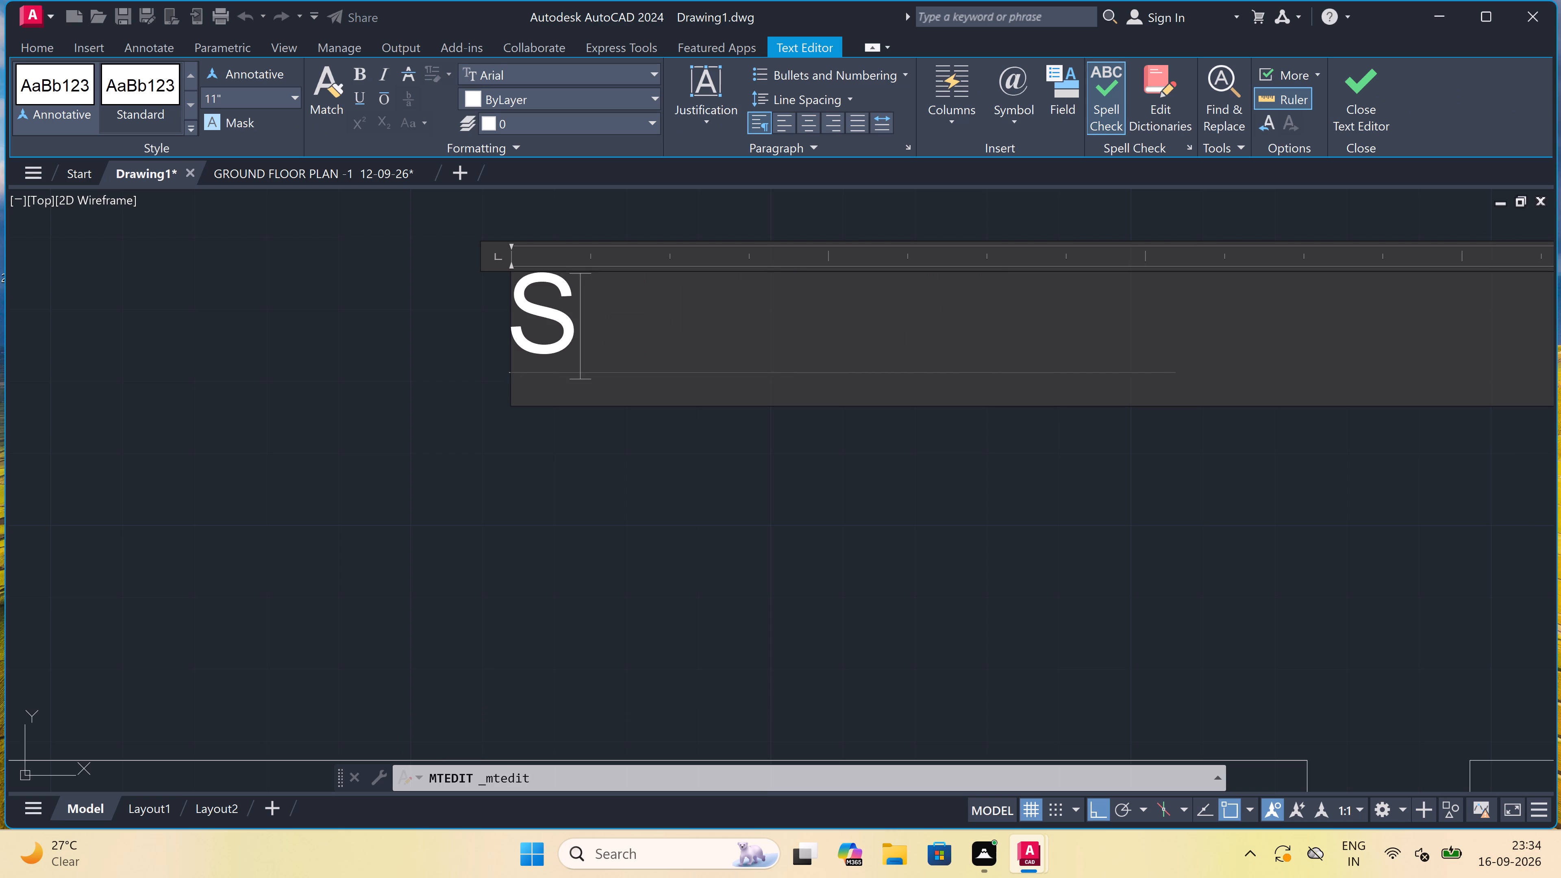
text(ECTION)
key(minus)
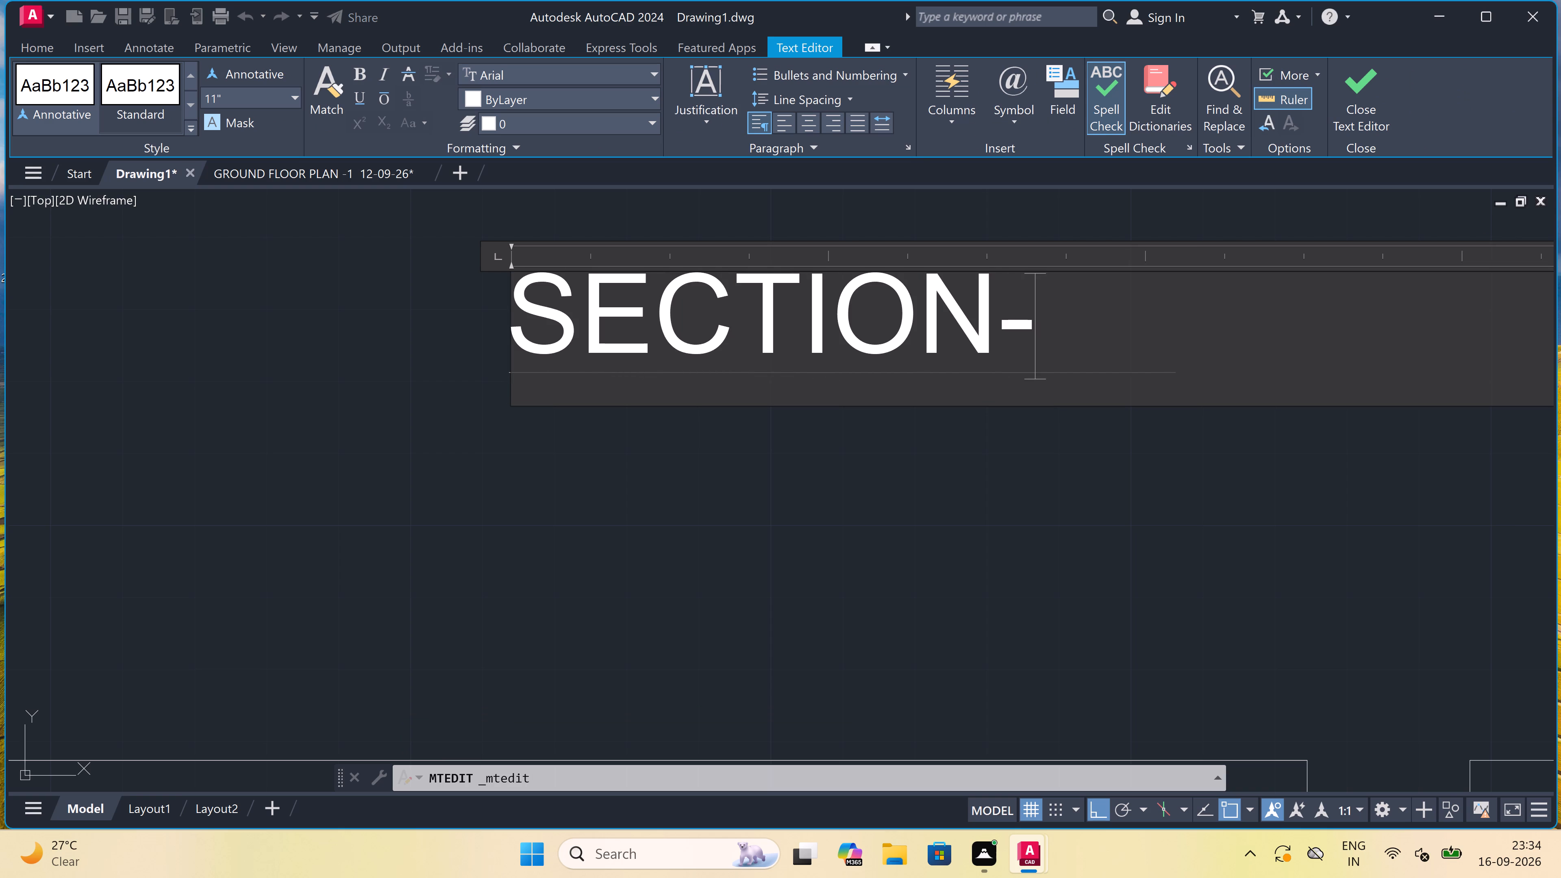
text(AA)
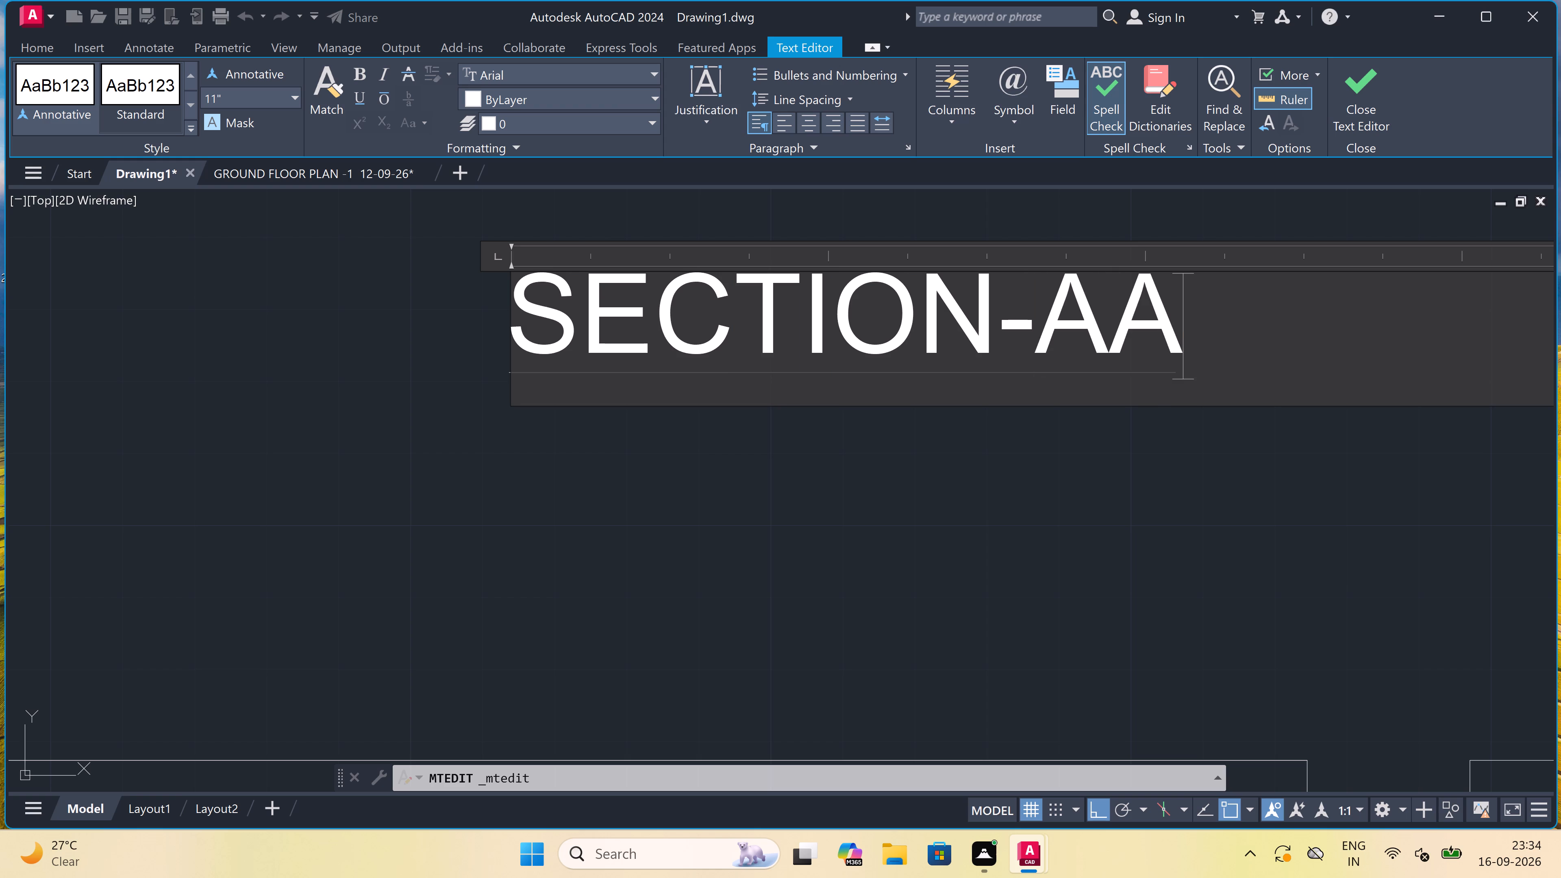
click(669, 446)
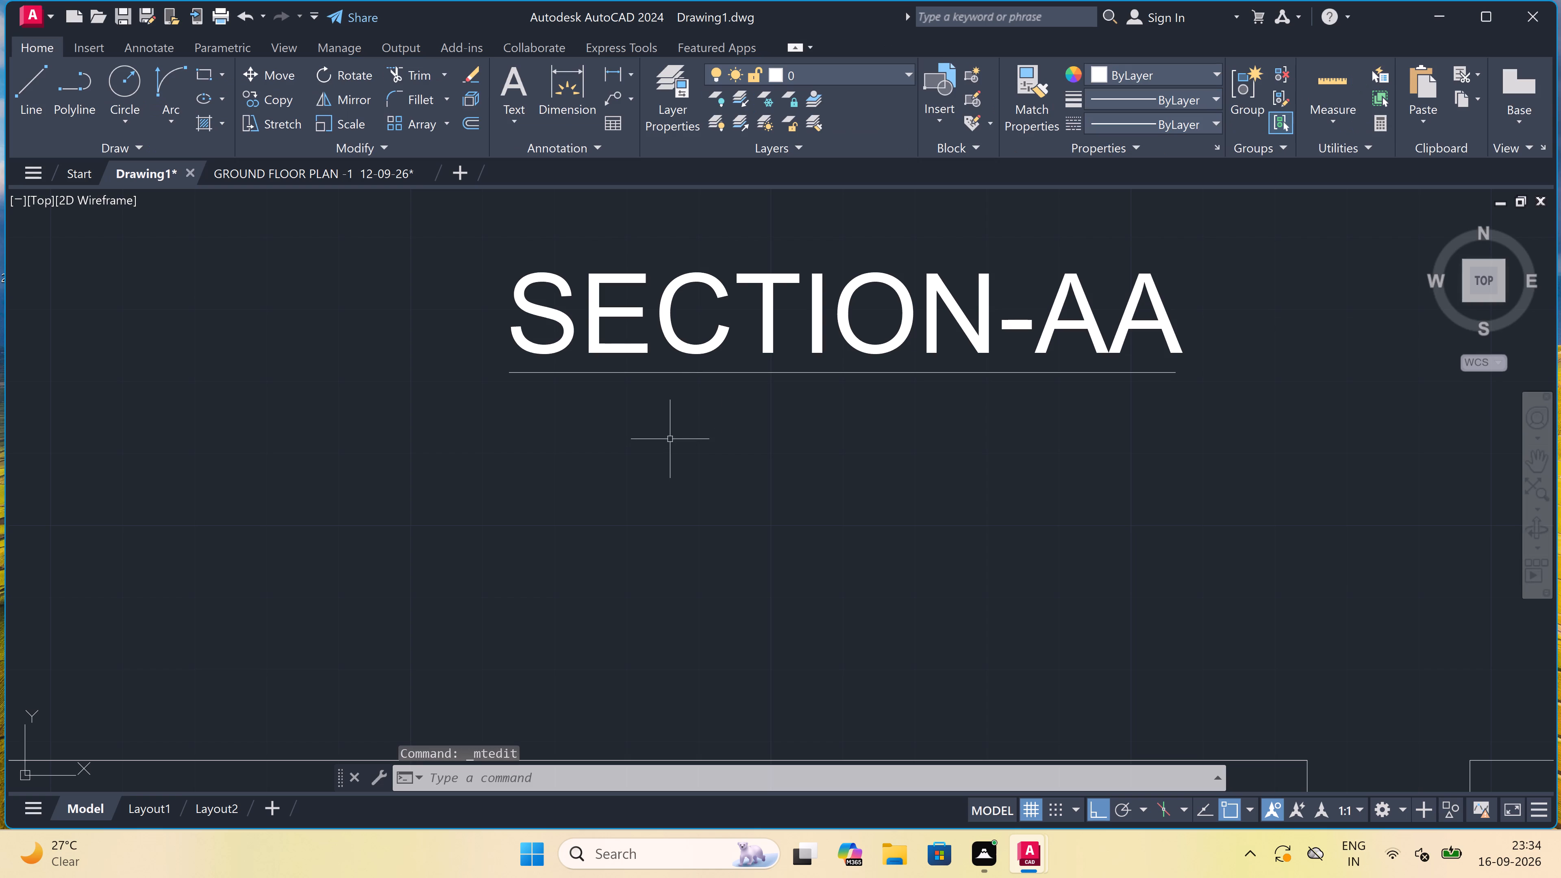
Review the sheet's layout, examining the elevation, the section with its labels, and the floor plans below.
scroll(696, 398, down, 6)
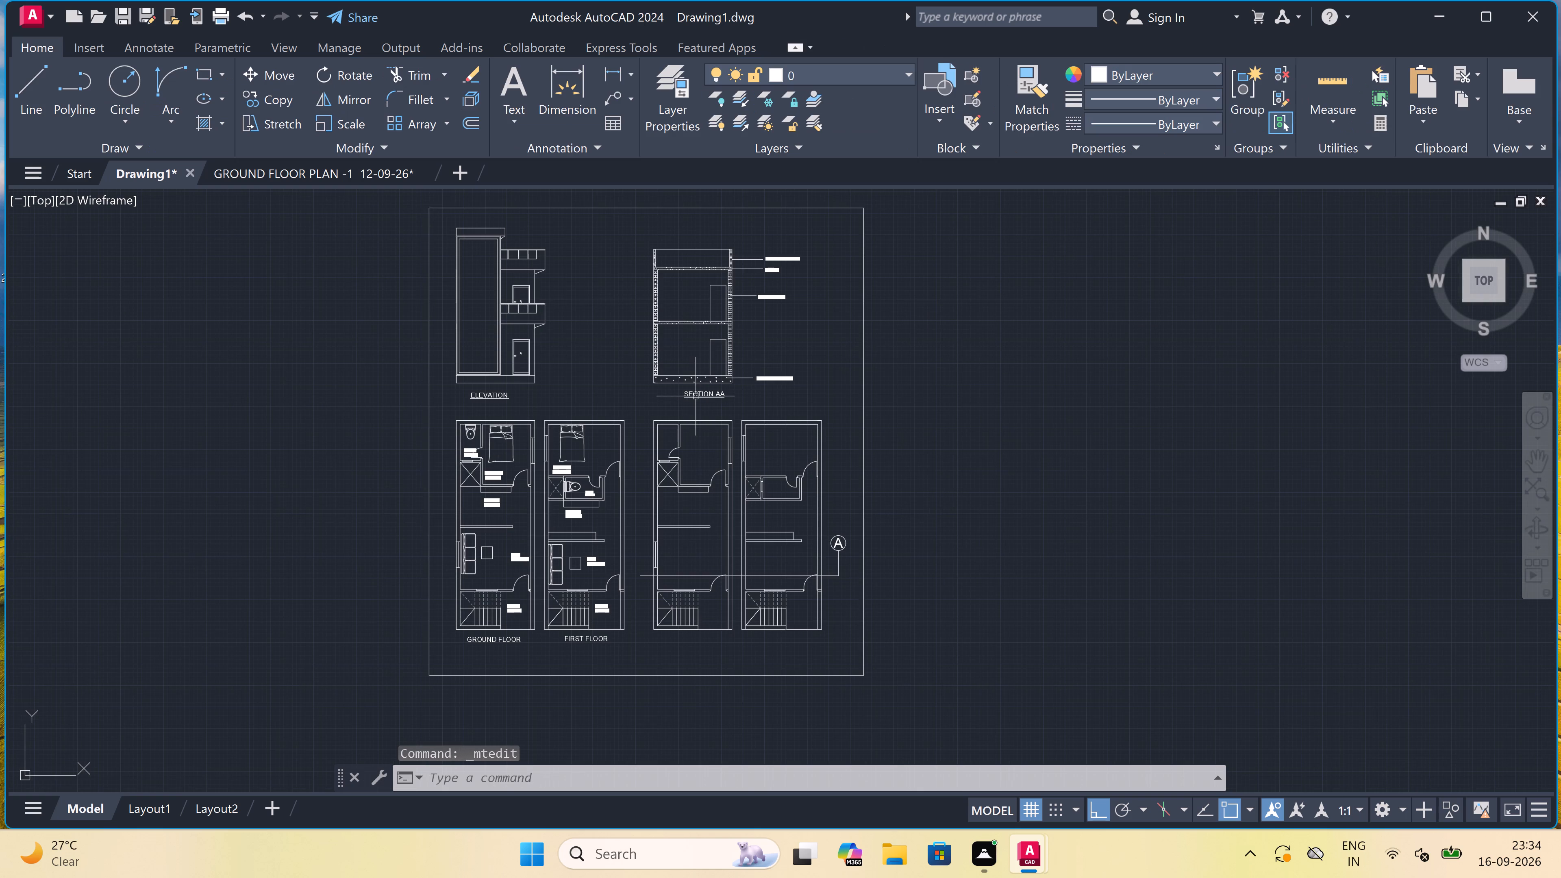
scroll(682, 296, up, 2)
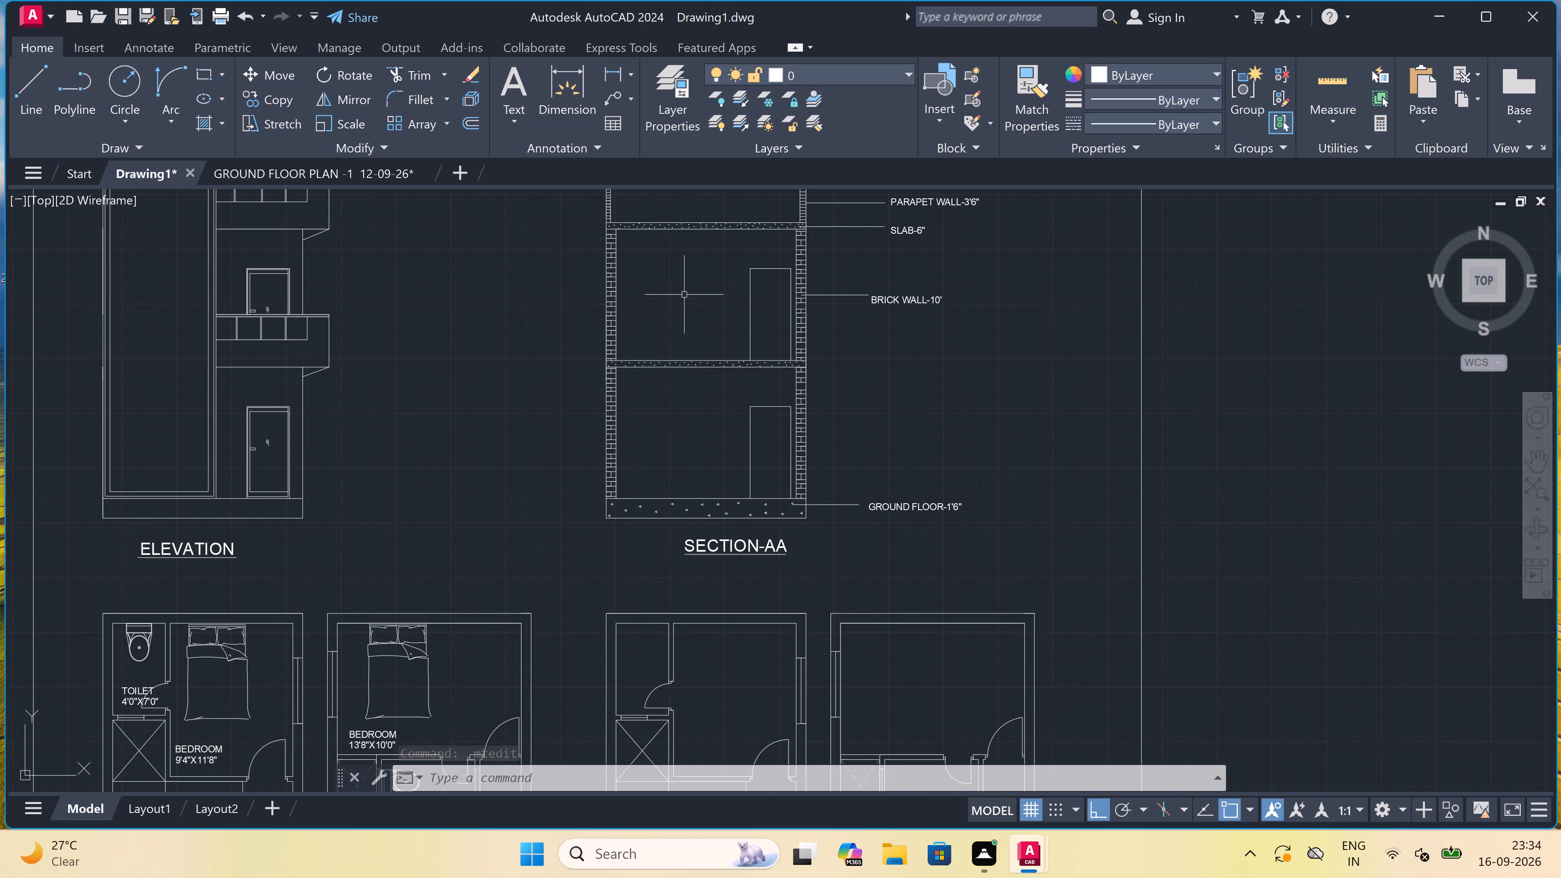
scroll(717, 297, up, 2)
scroll(717, 296, down, 4)
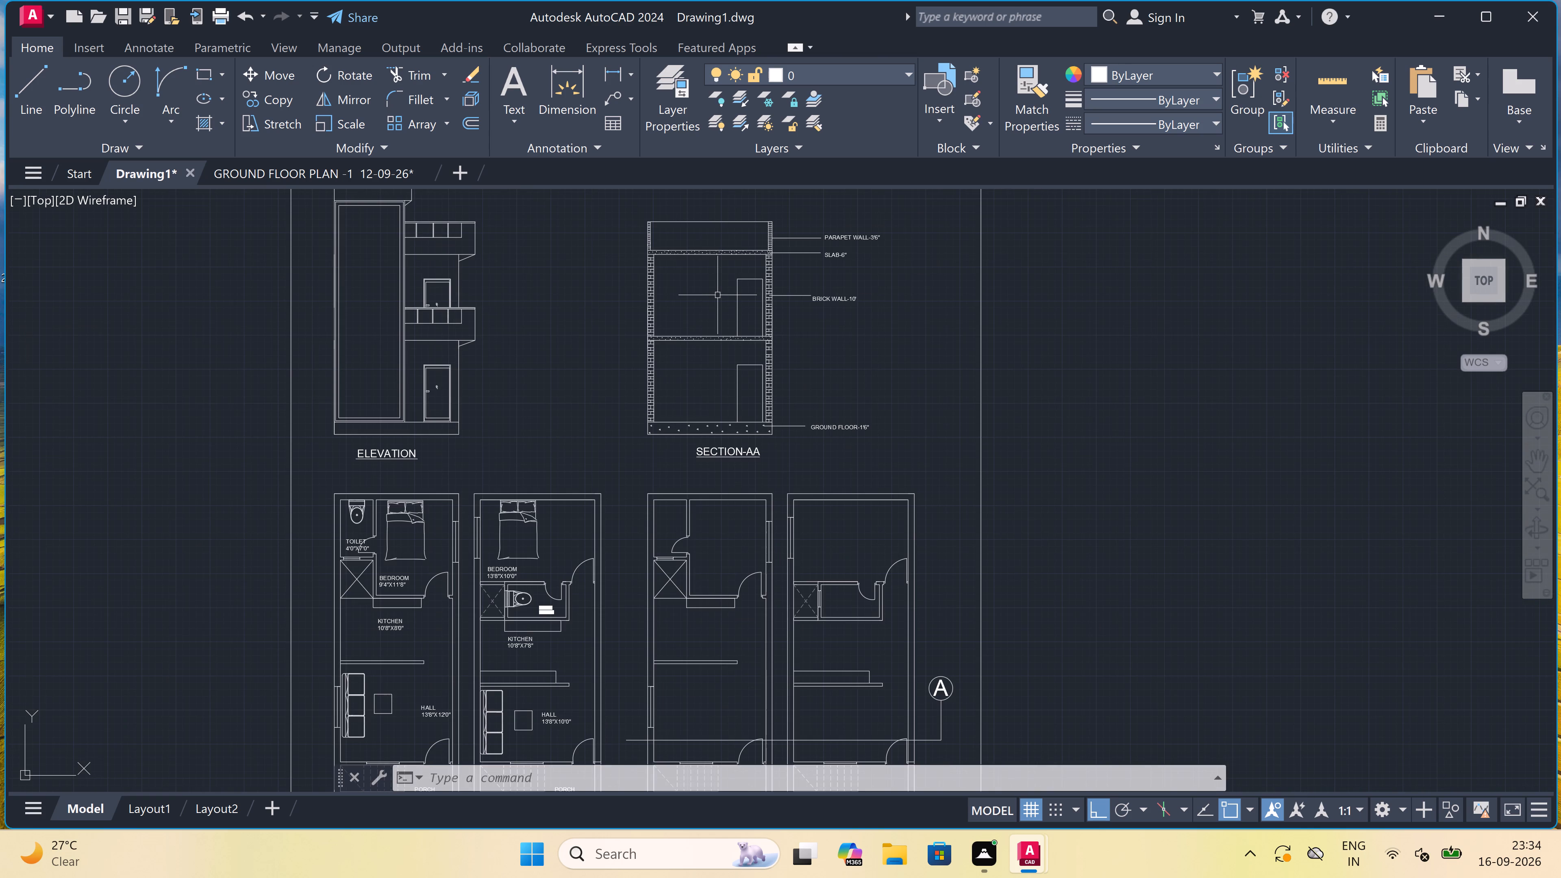
scroll(717, 295, up, 1)
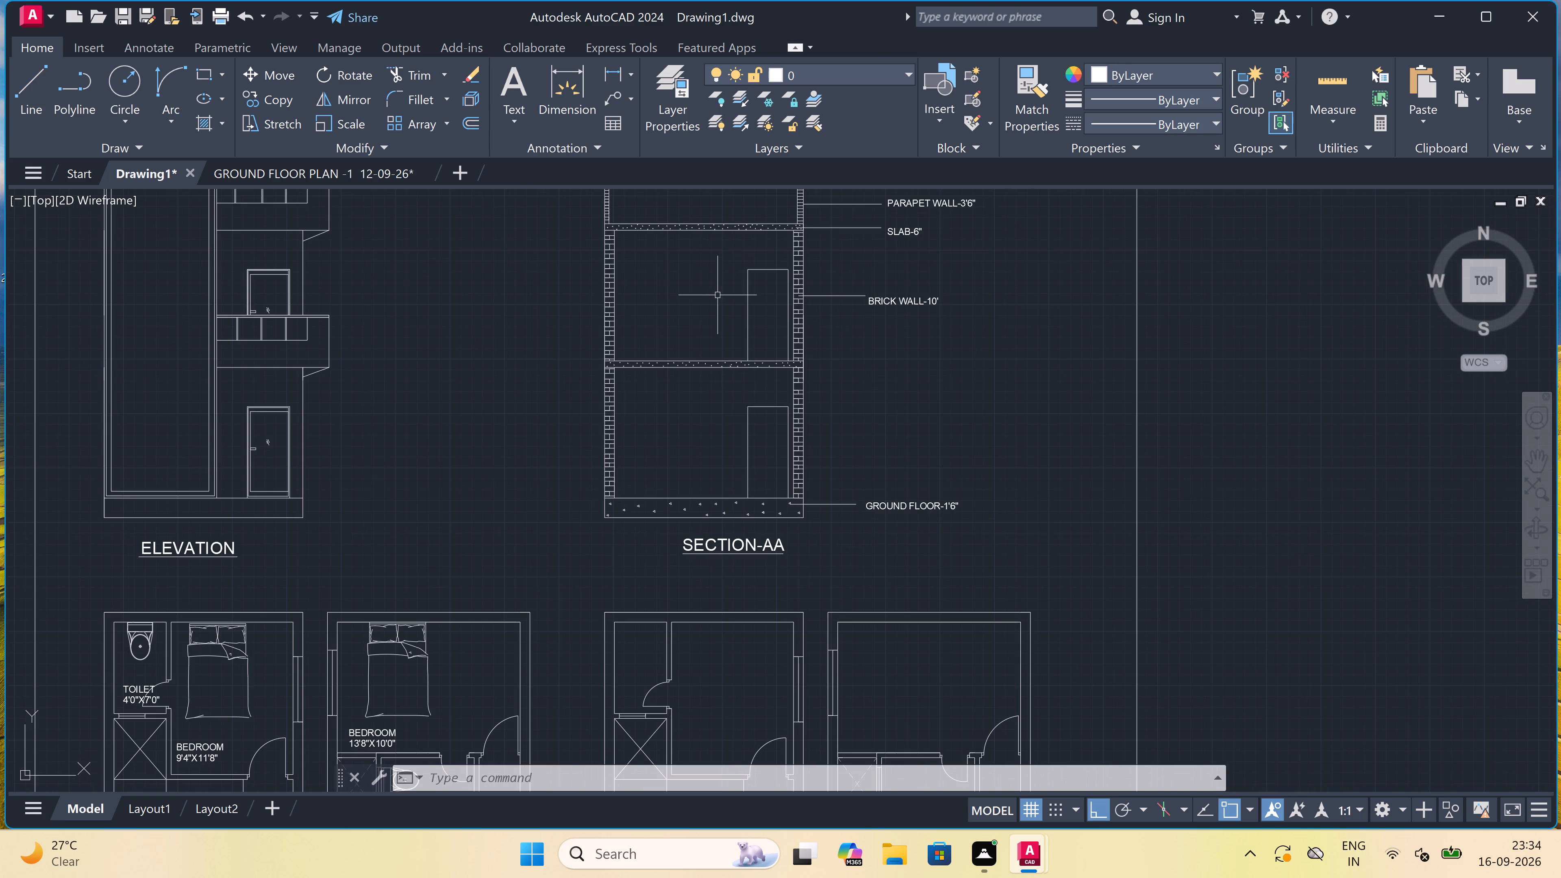
scroll(717, 295, down, 1)
scroll(717, 295, up, 1)
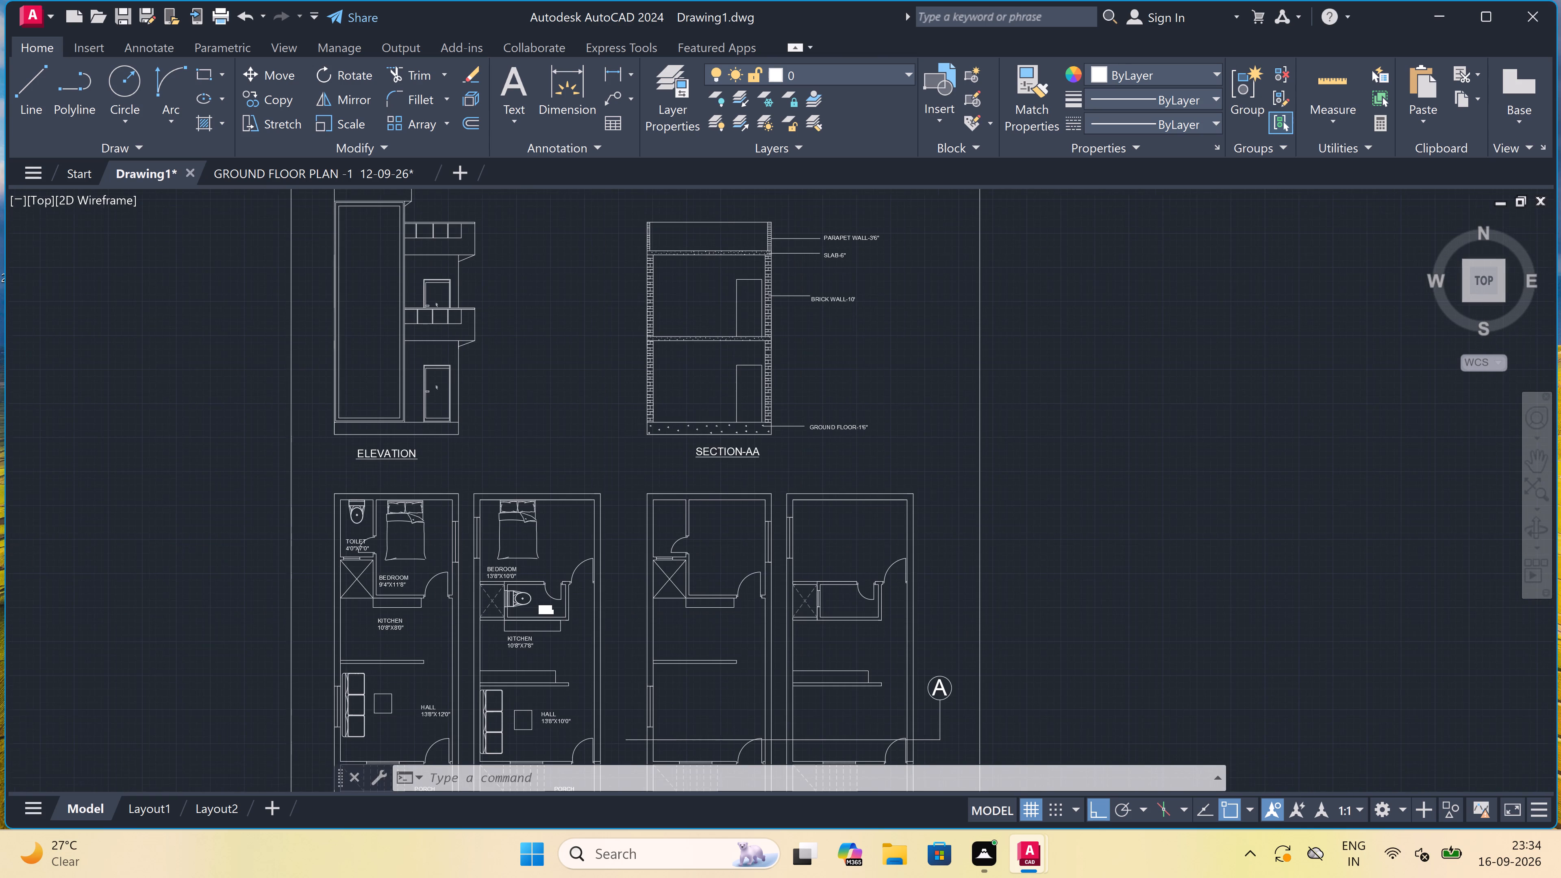
scroll(717, 295, down, 2)
scroll(717, 295, up, 1)
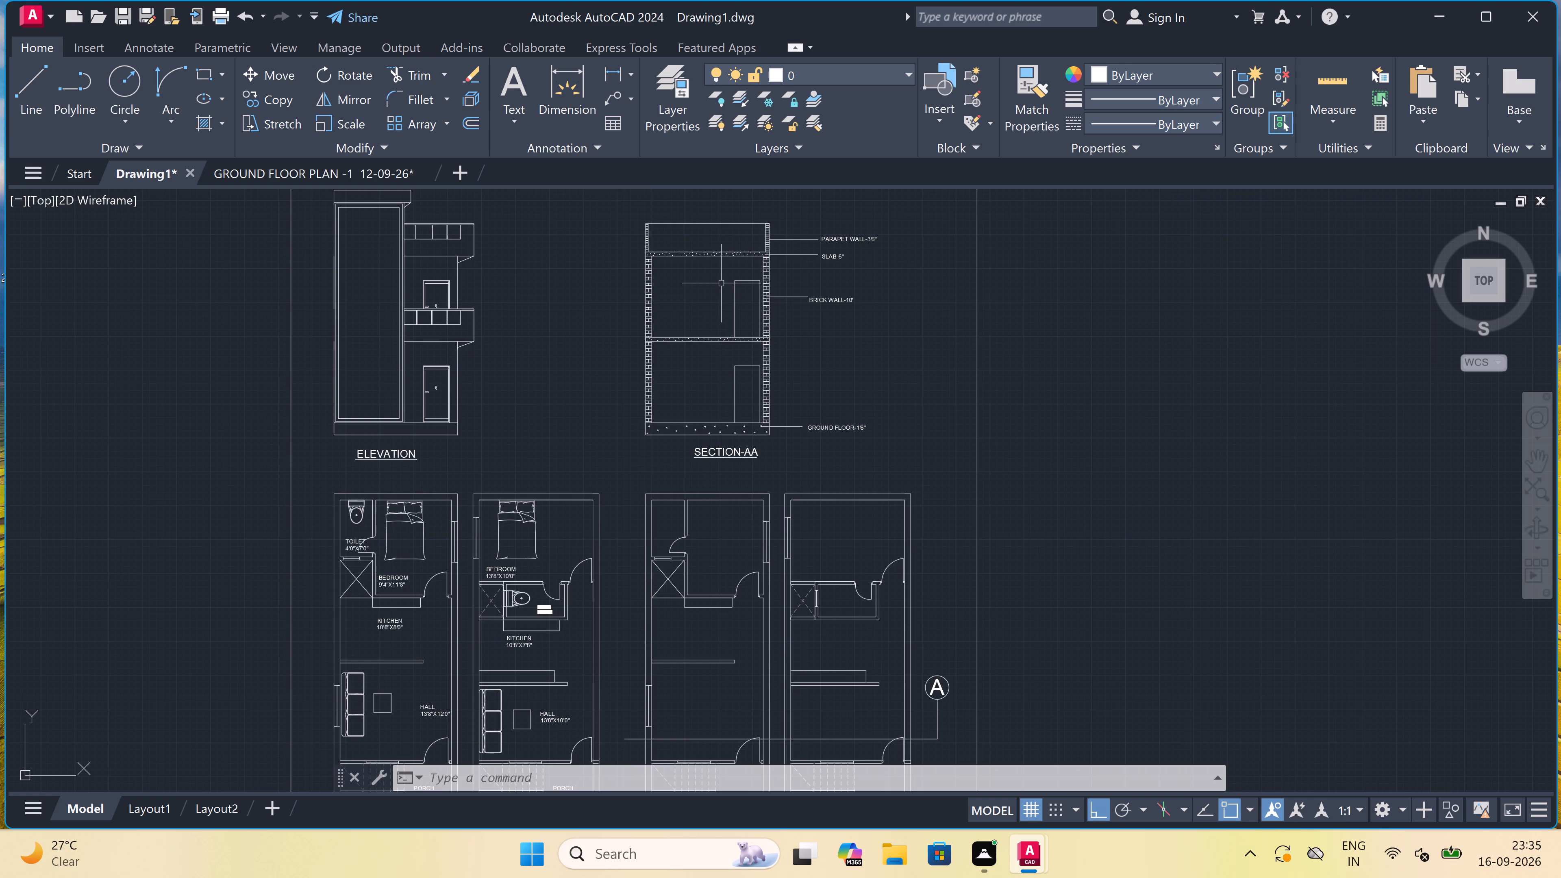
scroll(723, 274, down, 1)
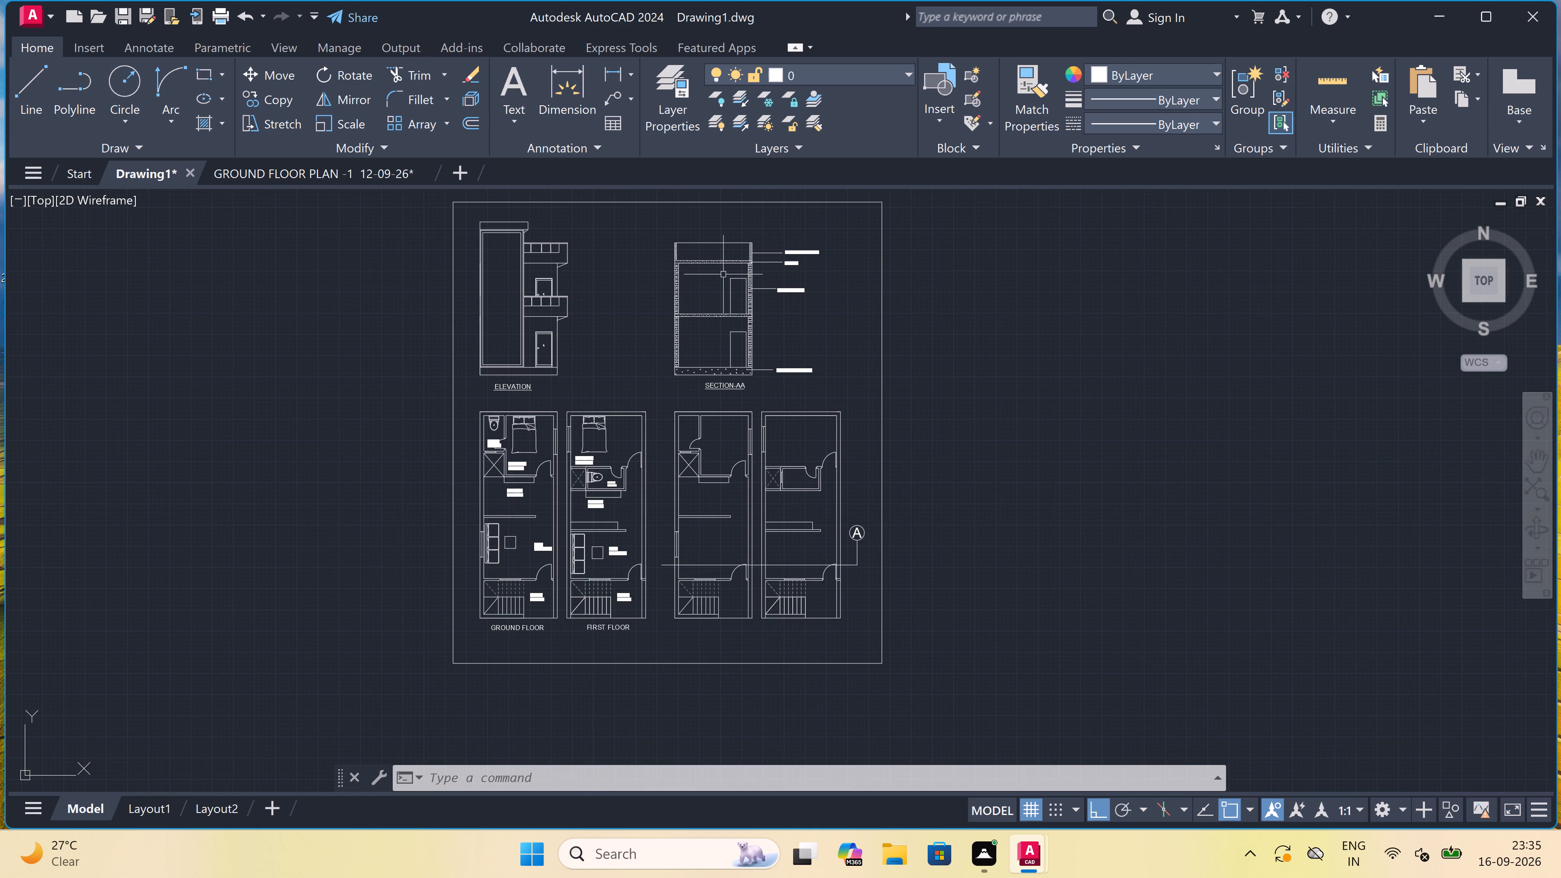
scroll(723, 274, up, 1)
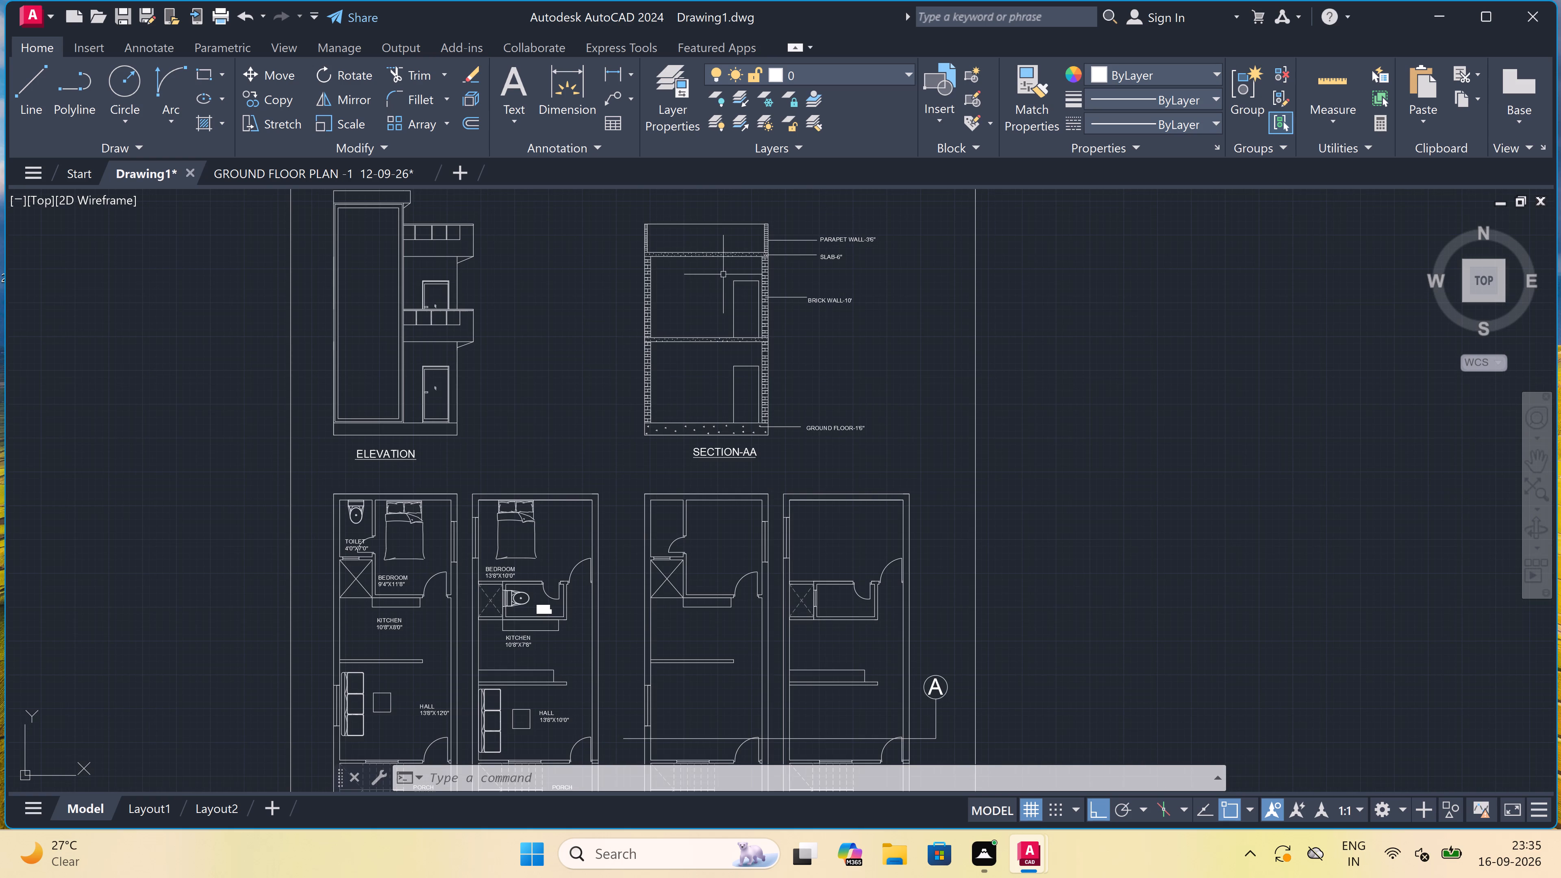
scroll(723, 274, up, 1)
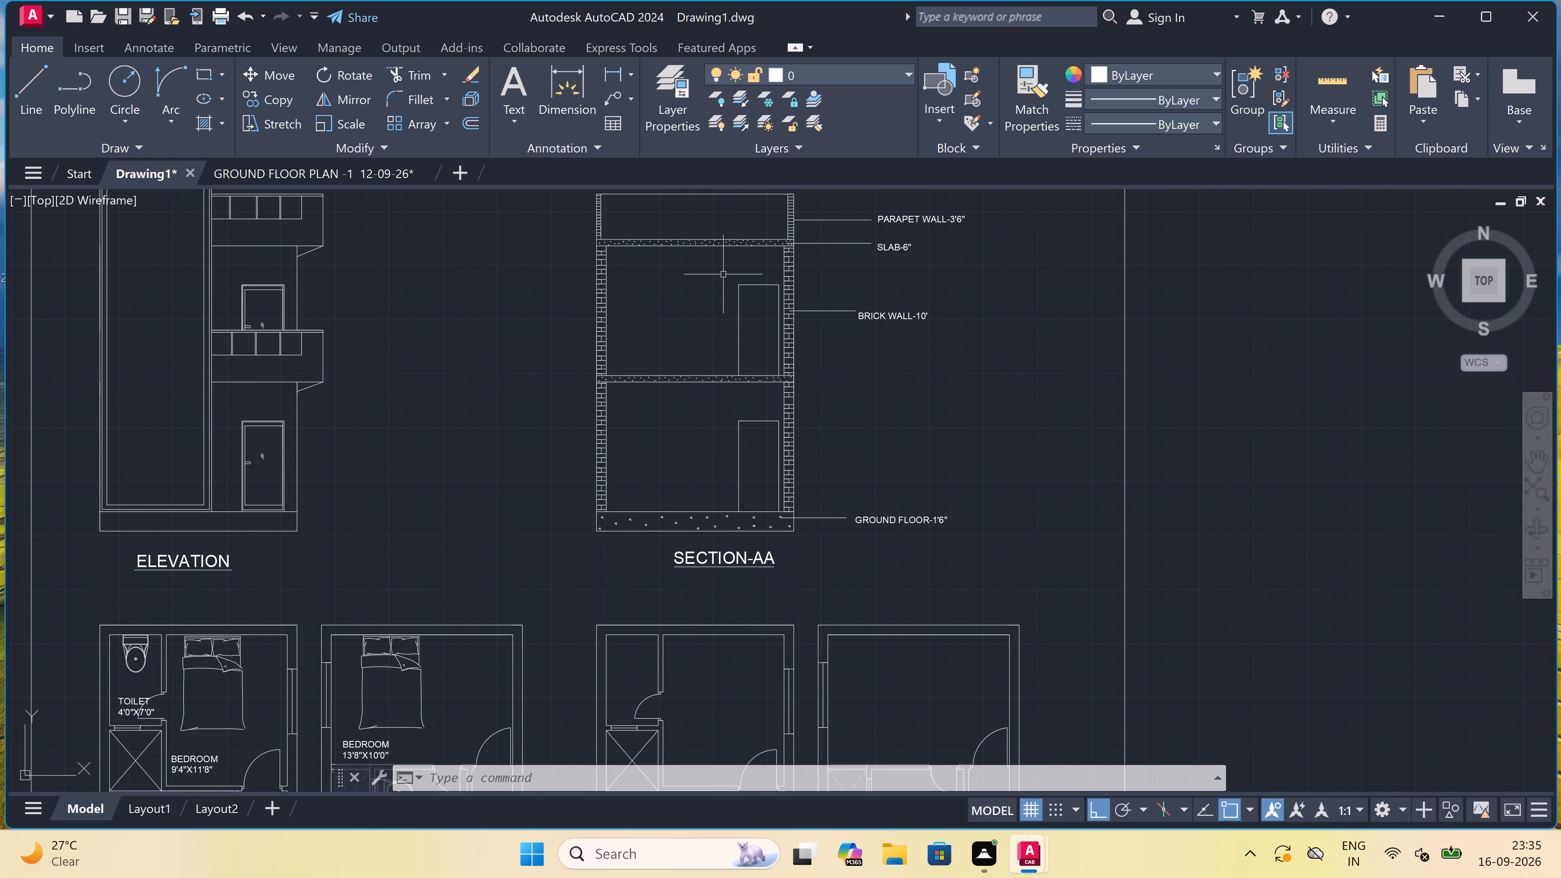
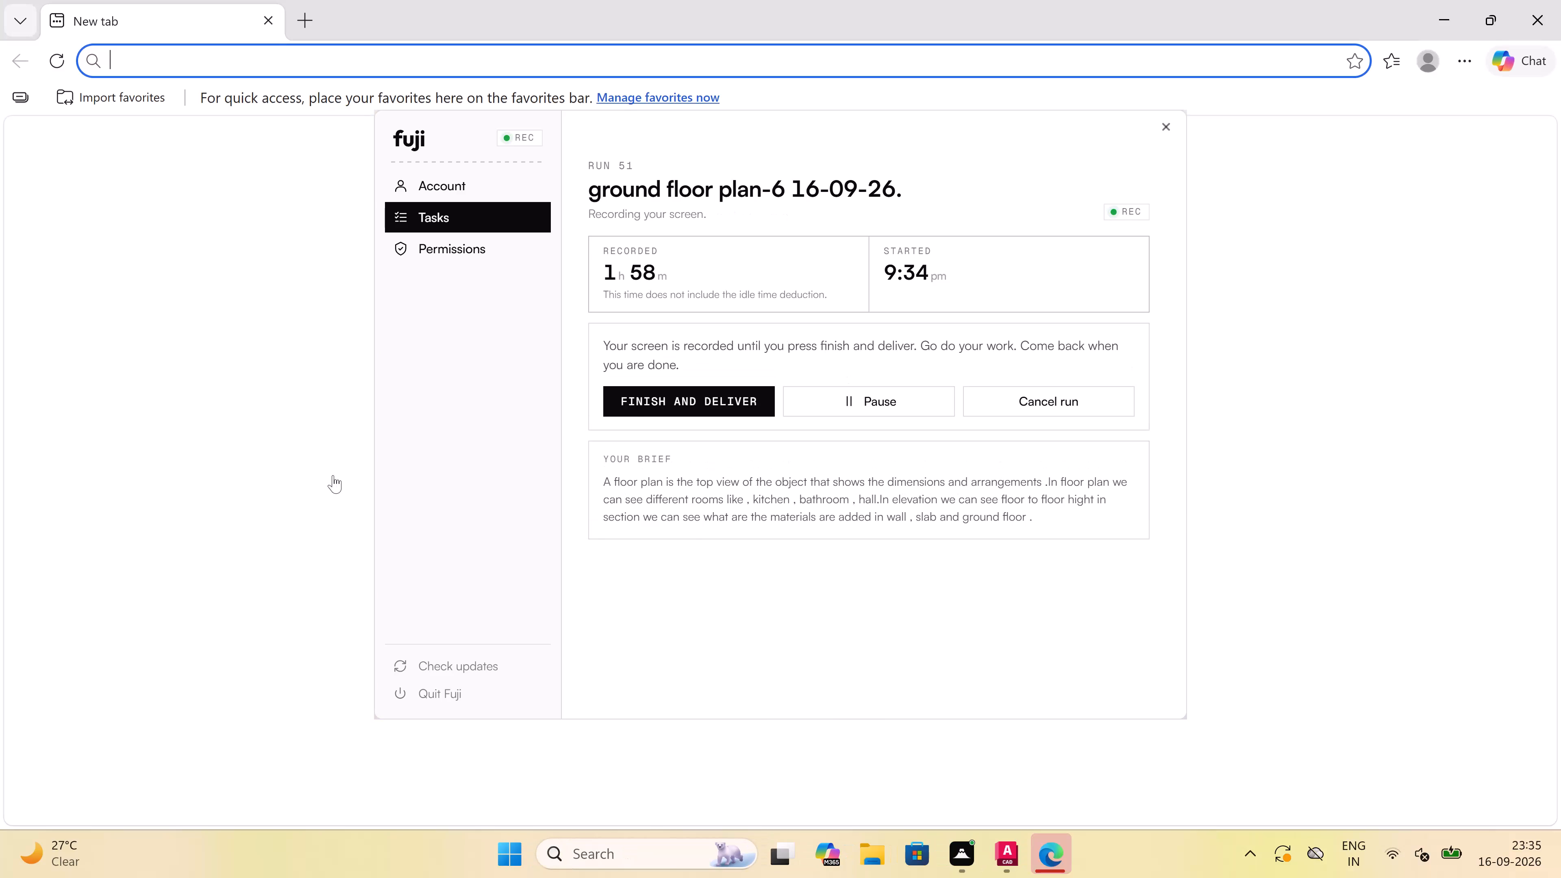
Switch to the browser and search the web for "sofa side view dwg free download".
double_click(274, 193)
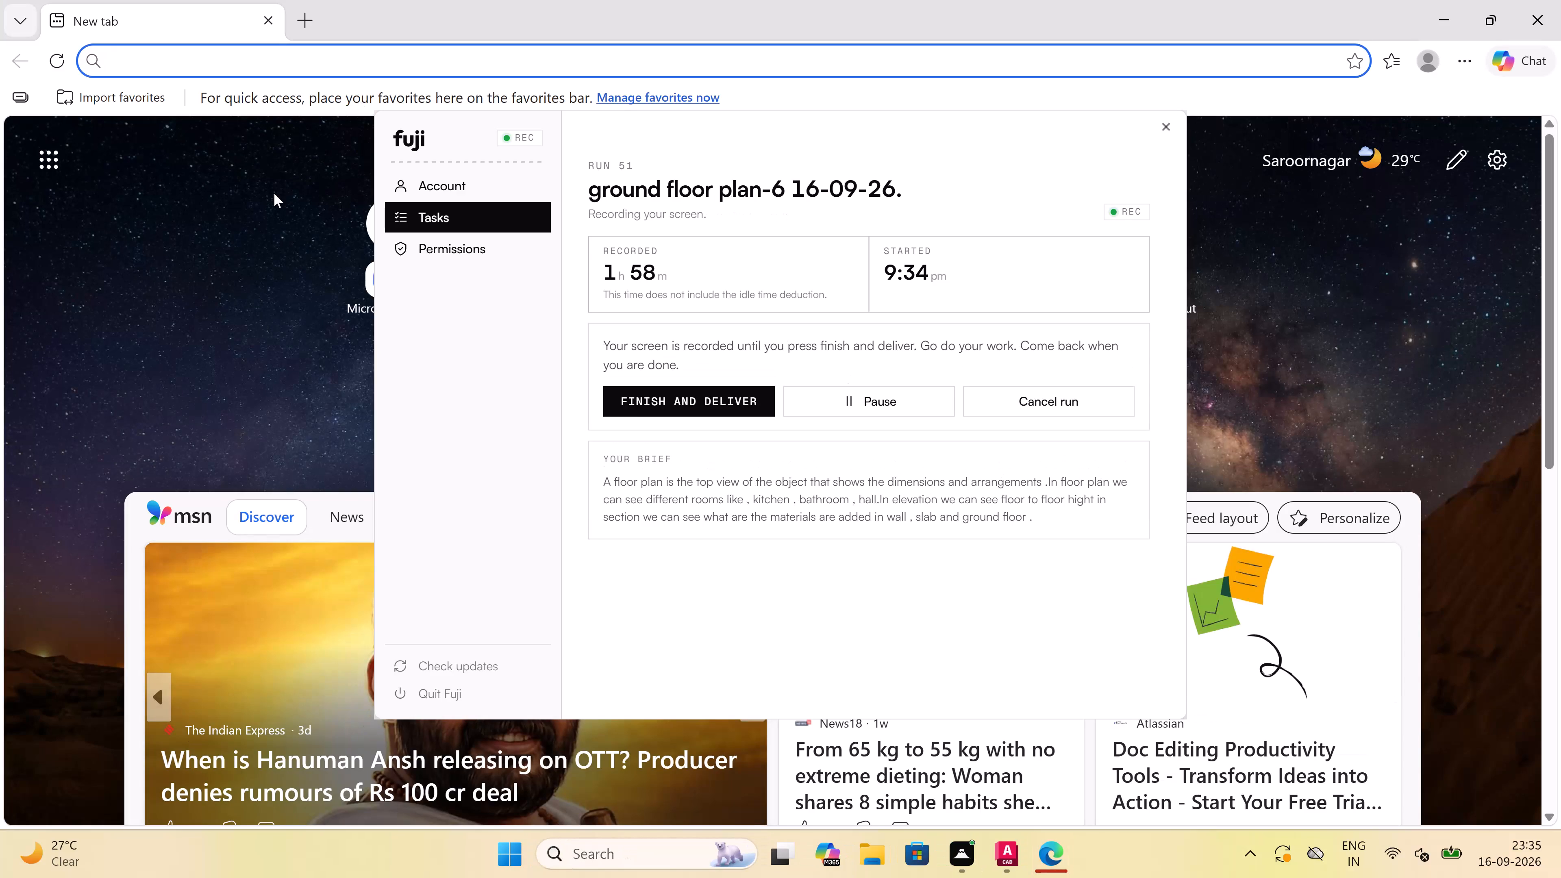
click(435, 222)
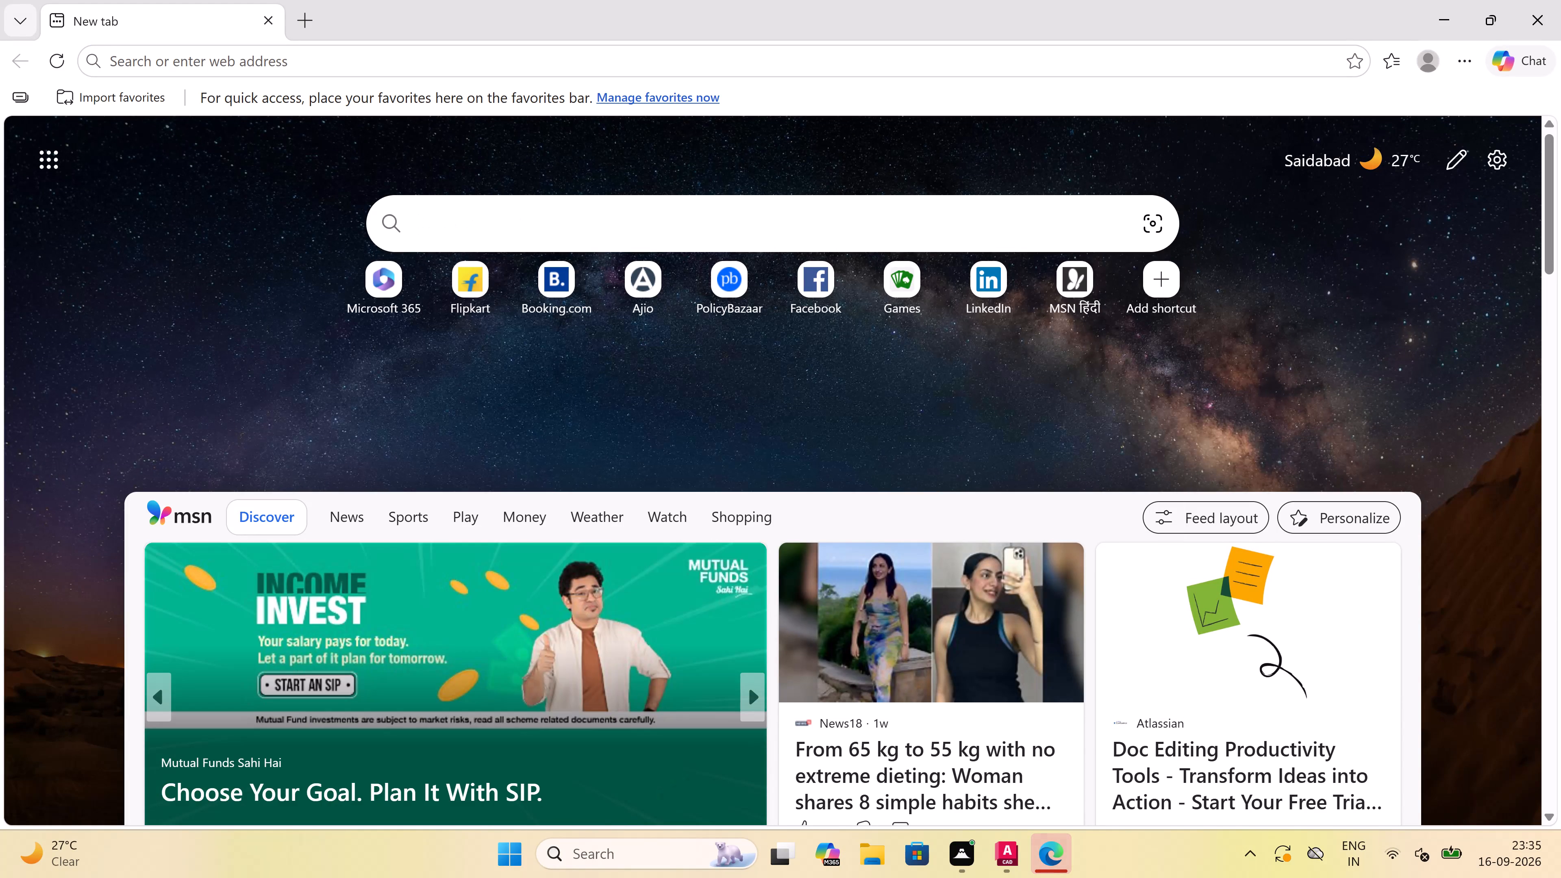
text(SIDE)
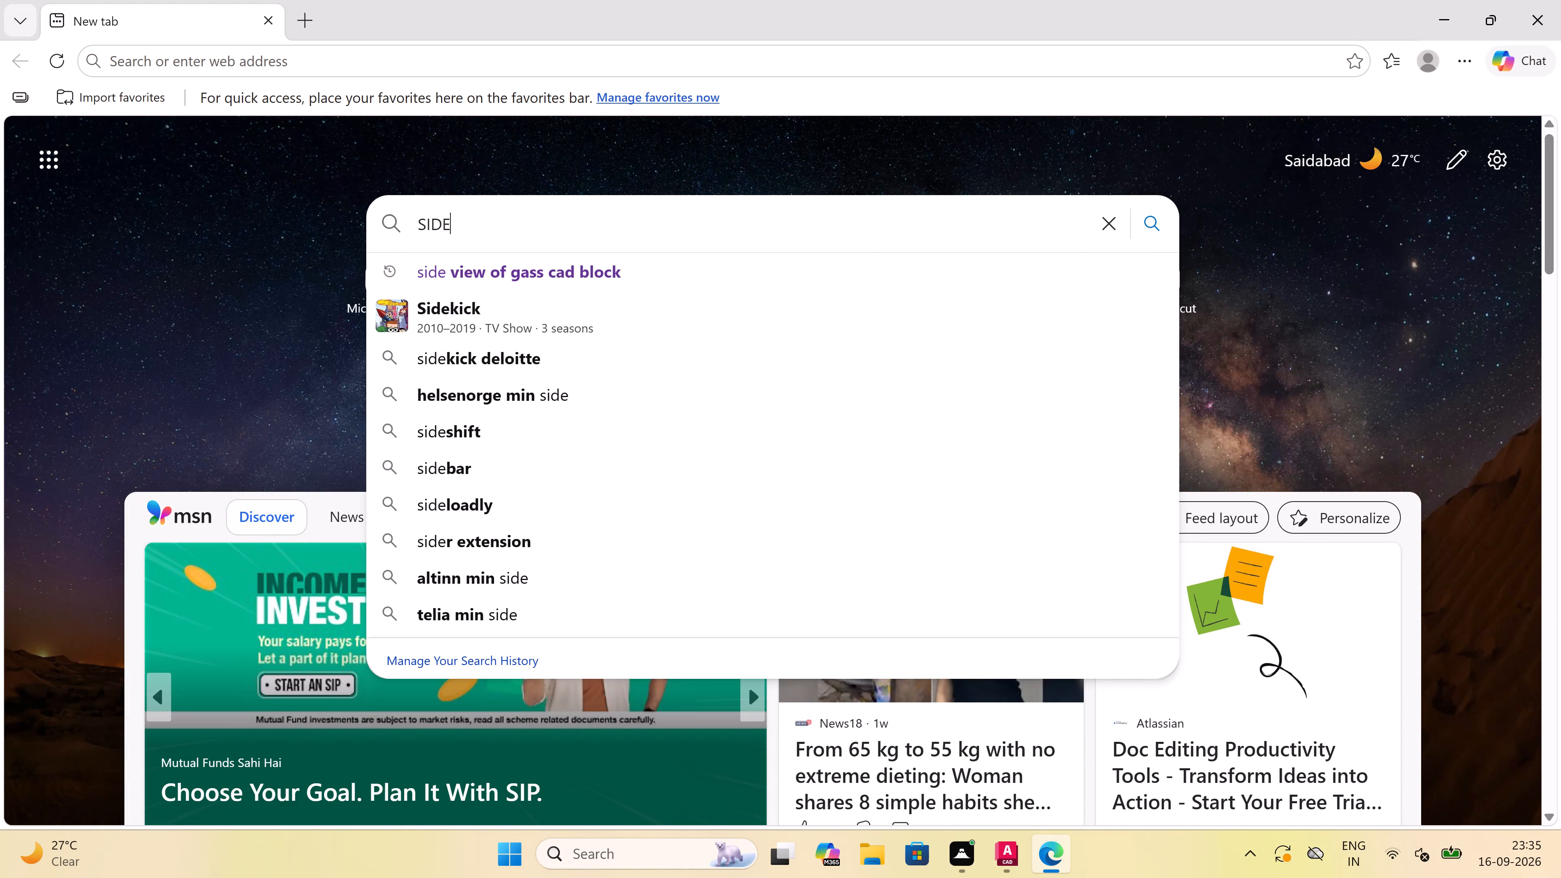
key(space)
text(VIEW OF SOFA)
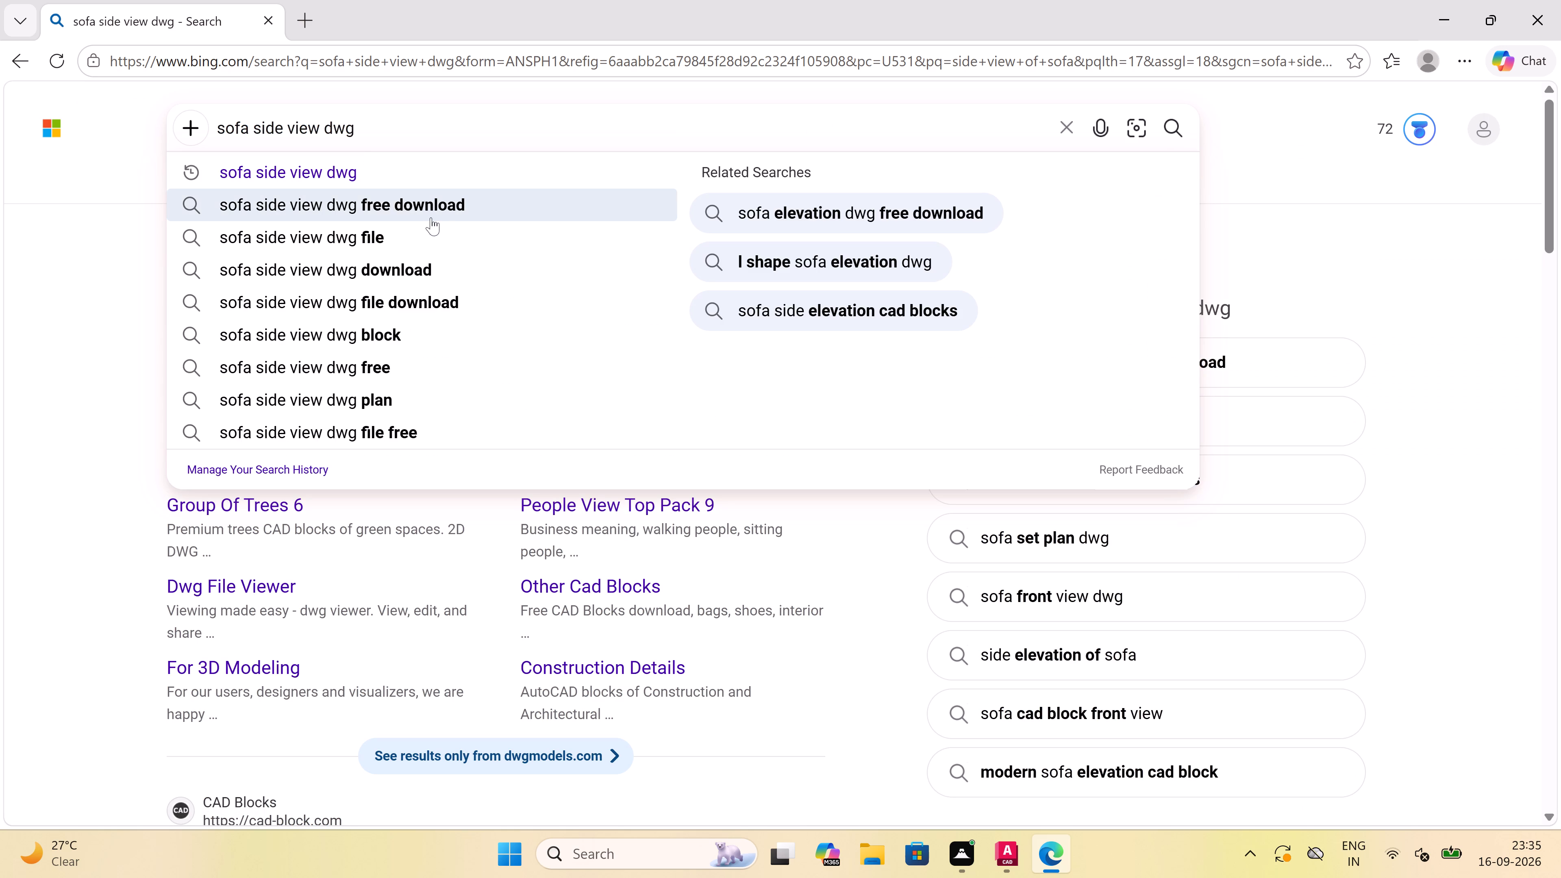
click(423, 199)
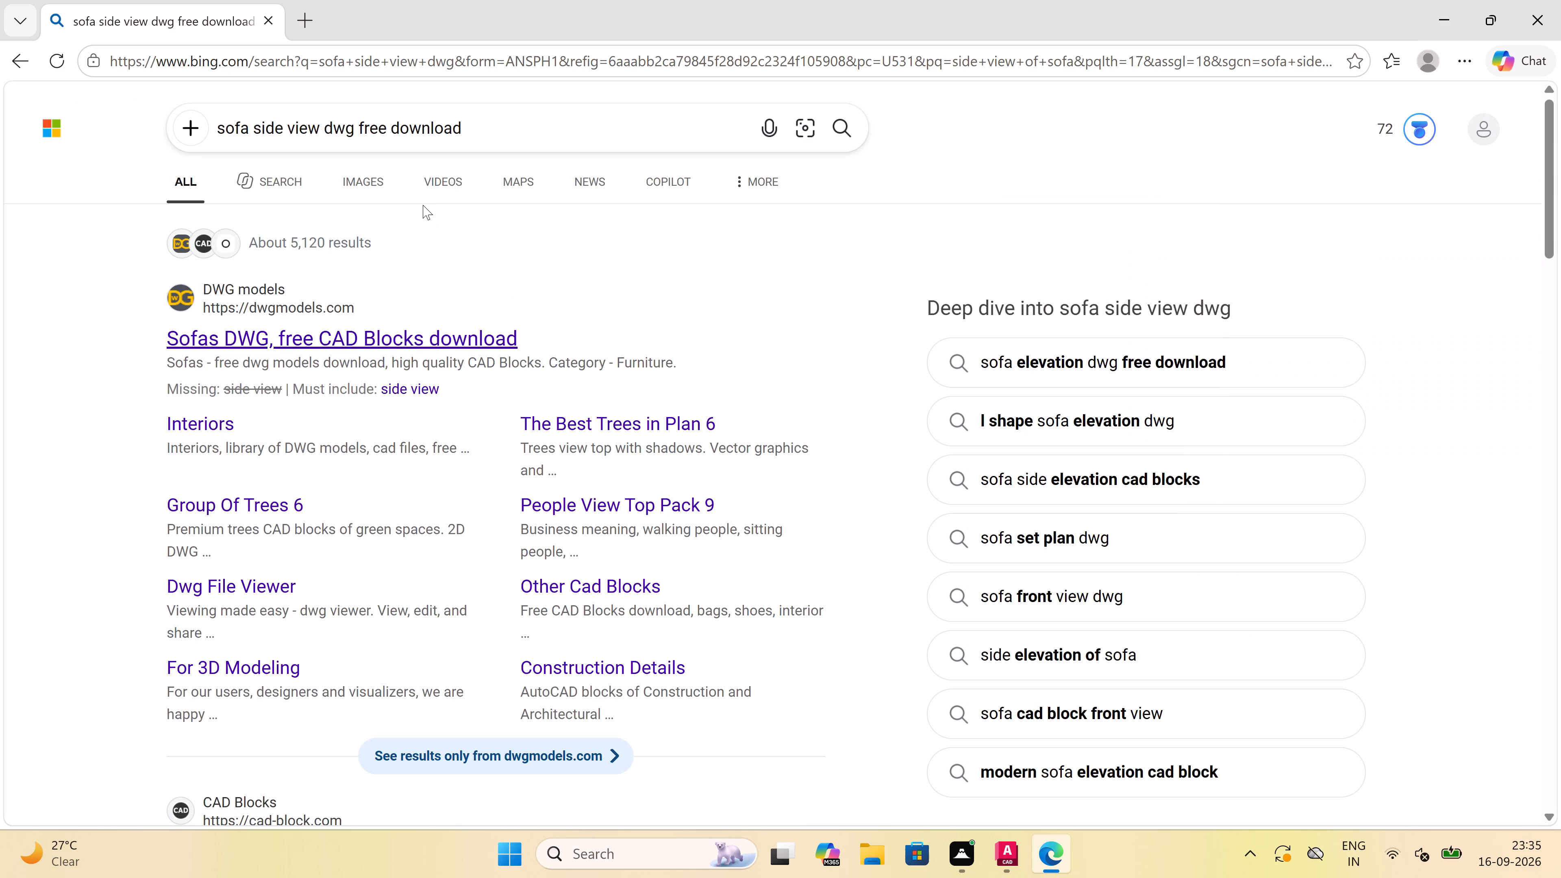
Download the free Sofas DWG file from the DWG models site and open it in AutoCAD.
click(370, 327)
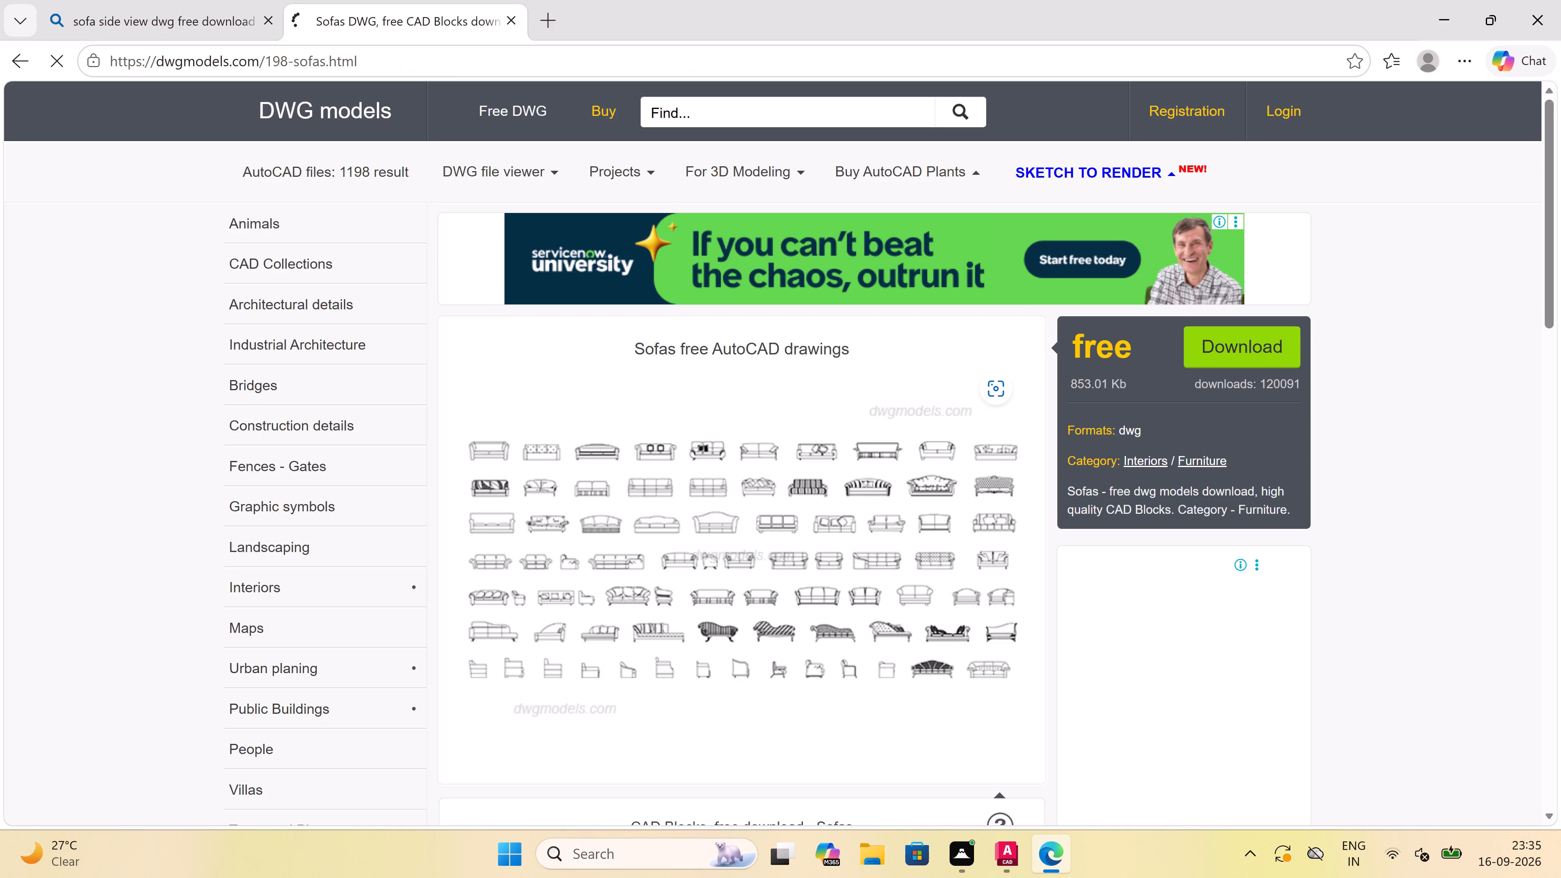
scroll(576, 377, down, 5)
scroll(577, 376, up, 1)
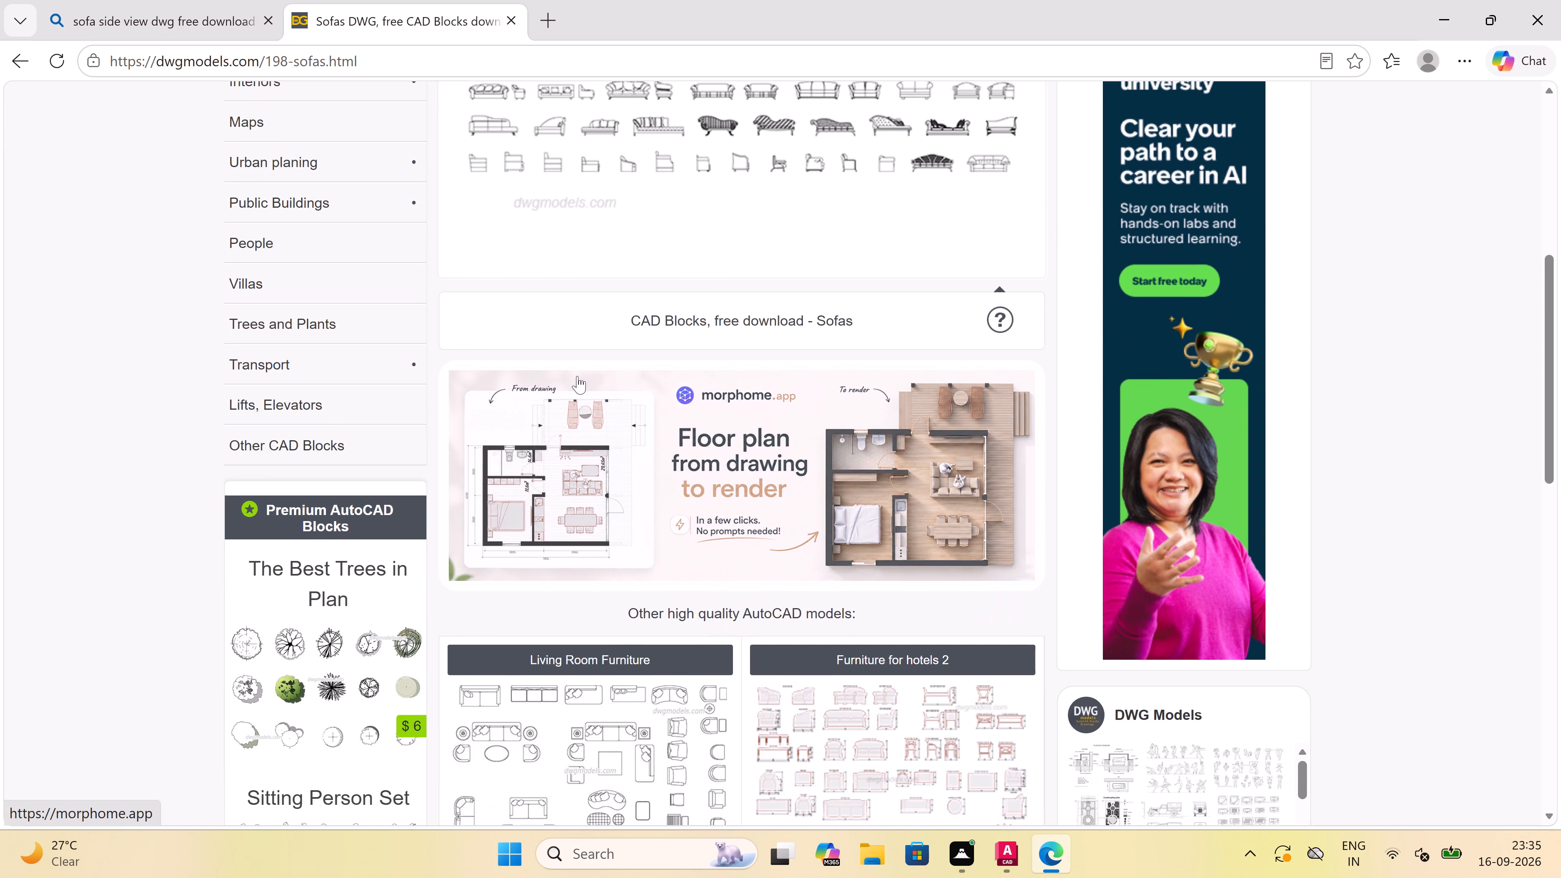
scroll(577, 376, up, 4)
scroll(579, 376, down, 2)
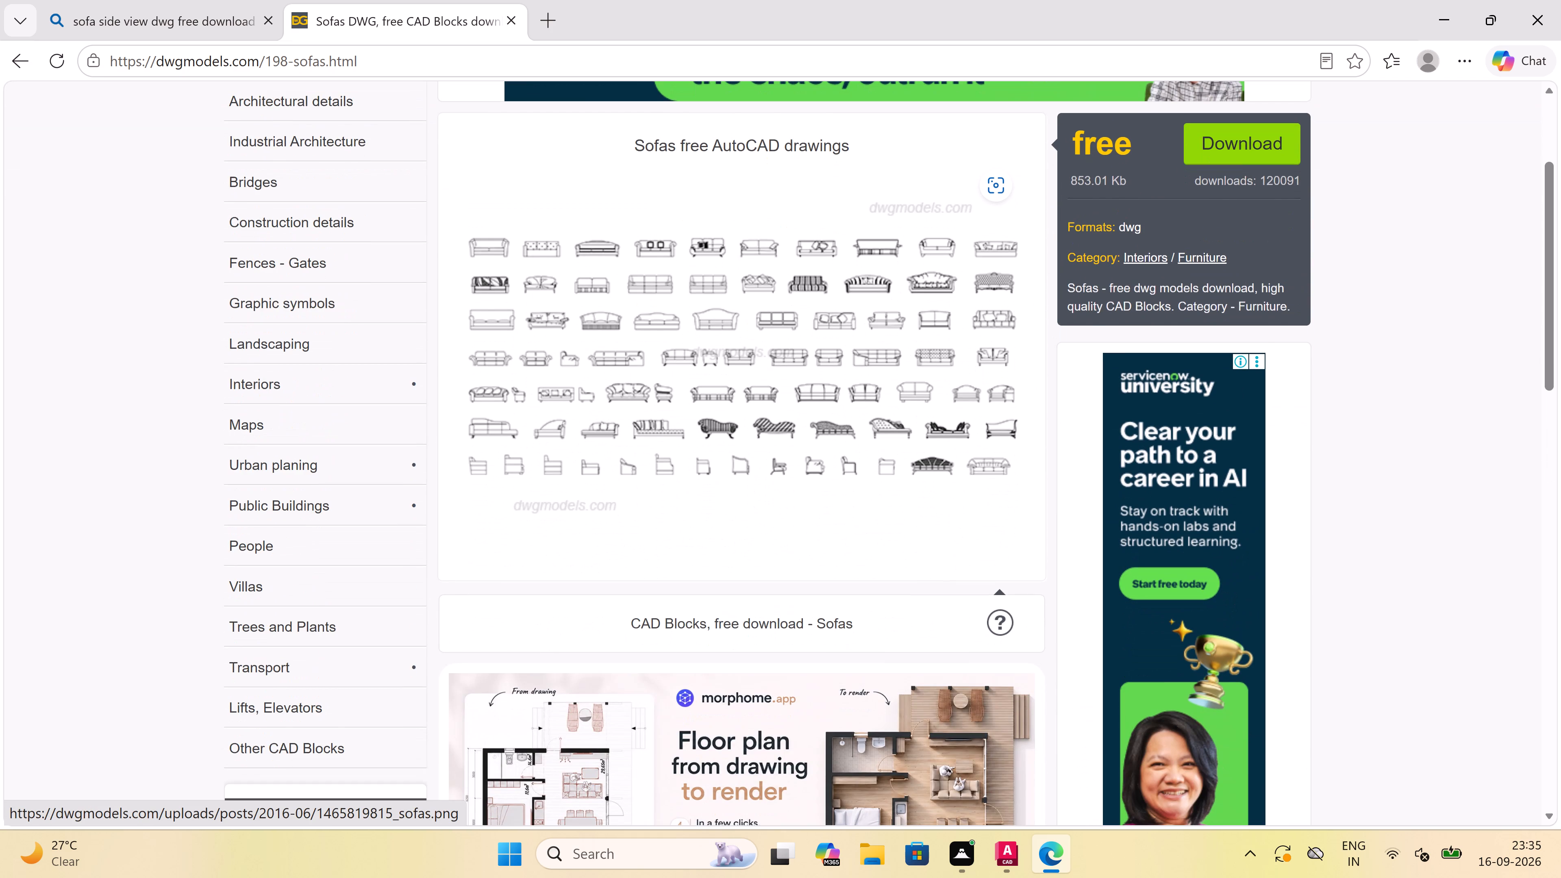
scroll(579, 374, down, 2)
scroll(579, 374, up, 2)
double_click(1222, 151)
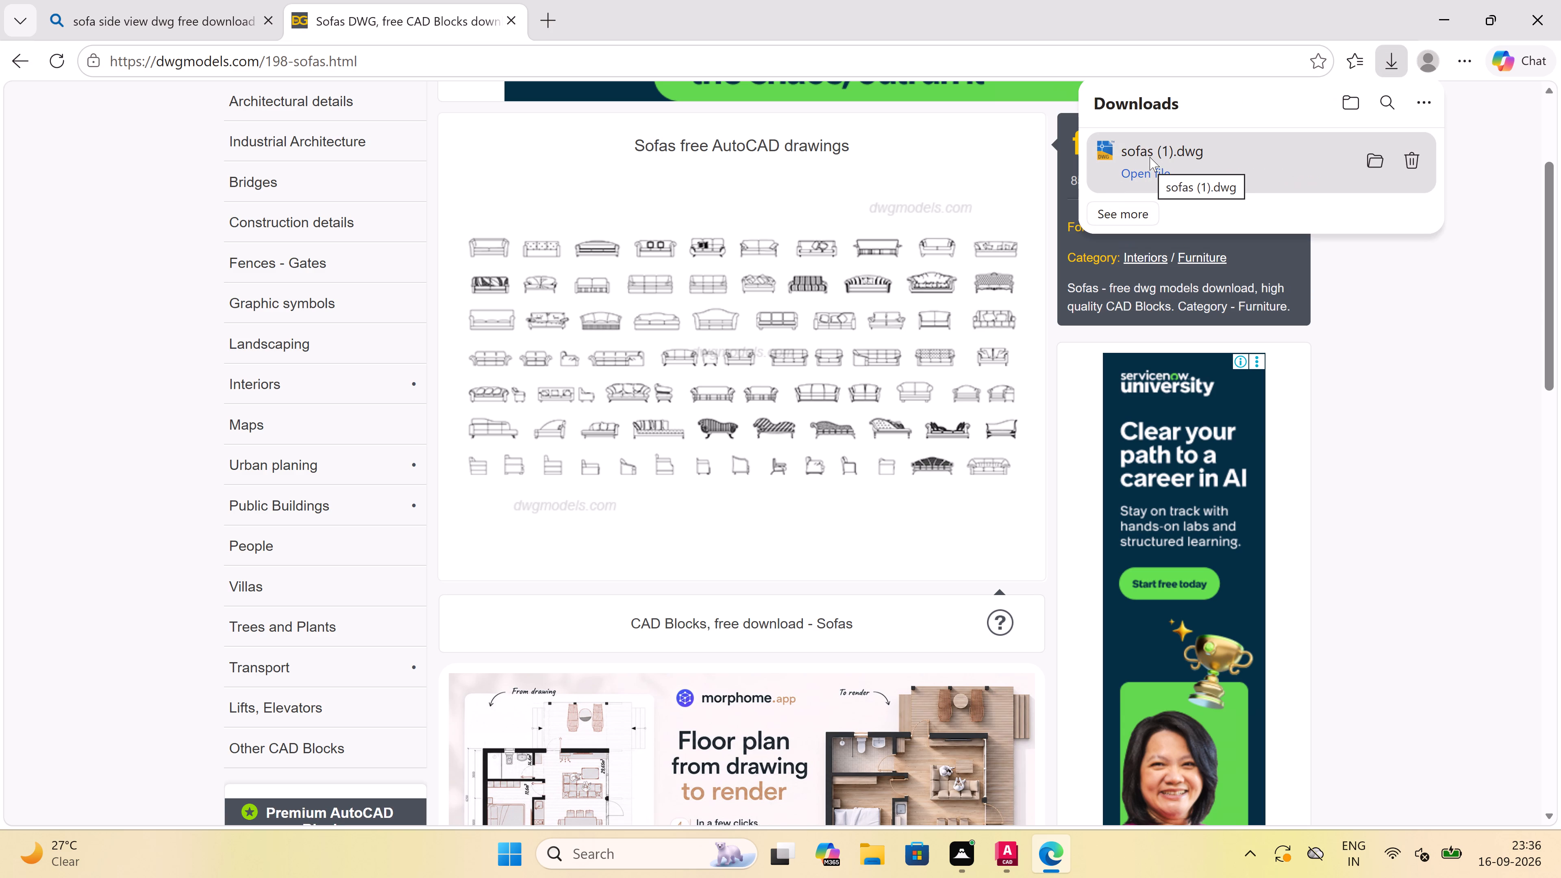
double_click(1150, 157)
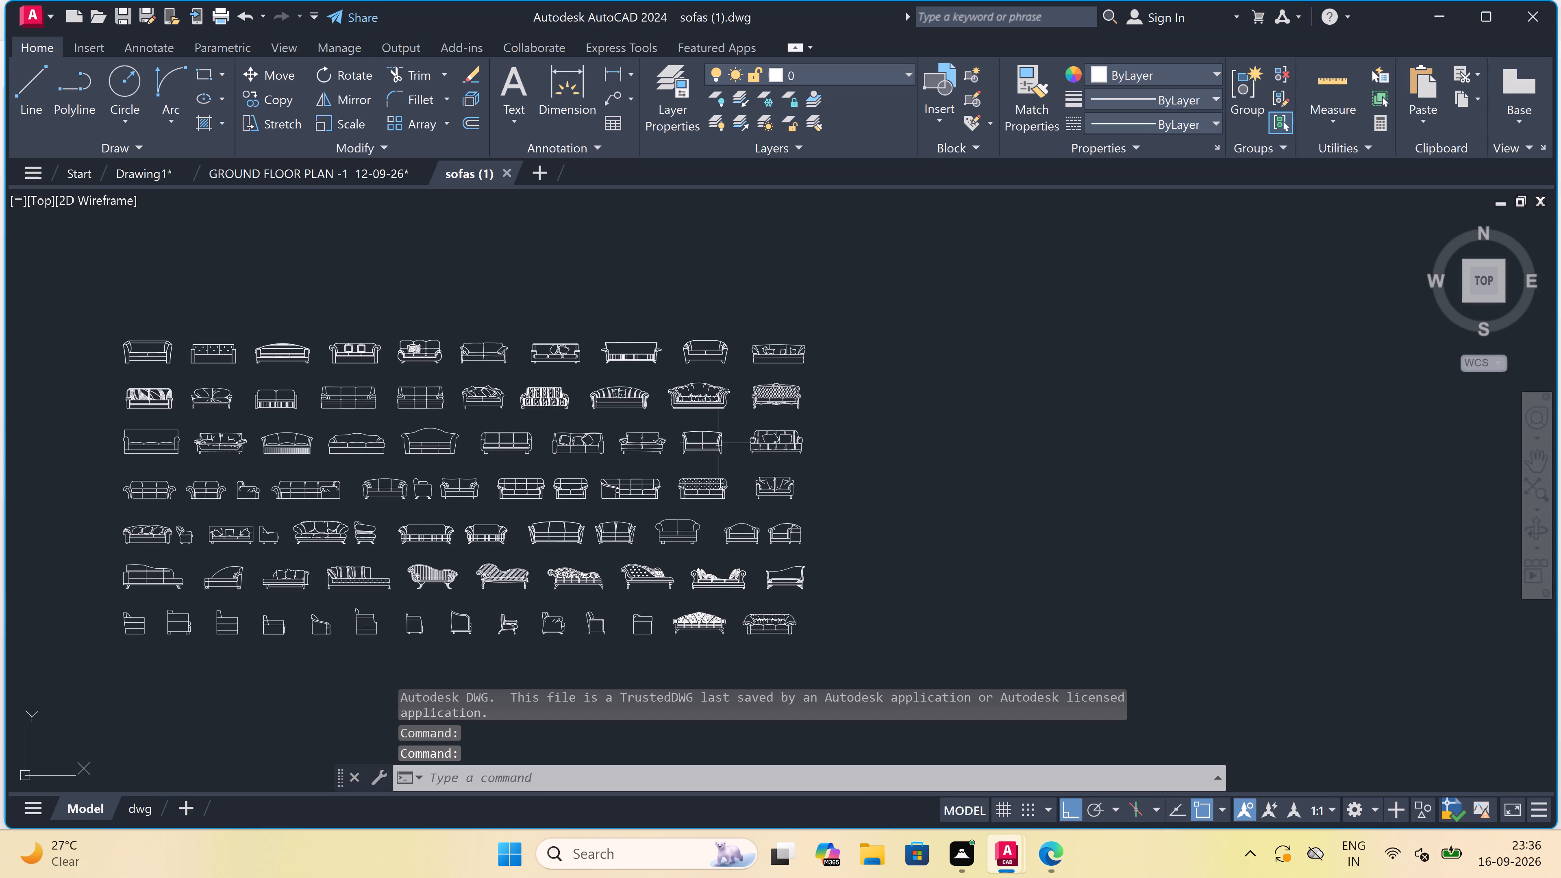
Copy the side-view sofa with draped folds and short curved feet from the bottom row of the sofas drawing.
scroll(588, 548, down, 1)
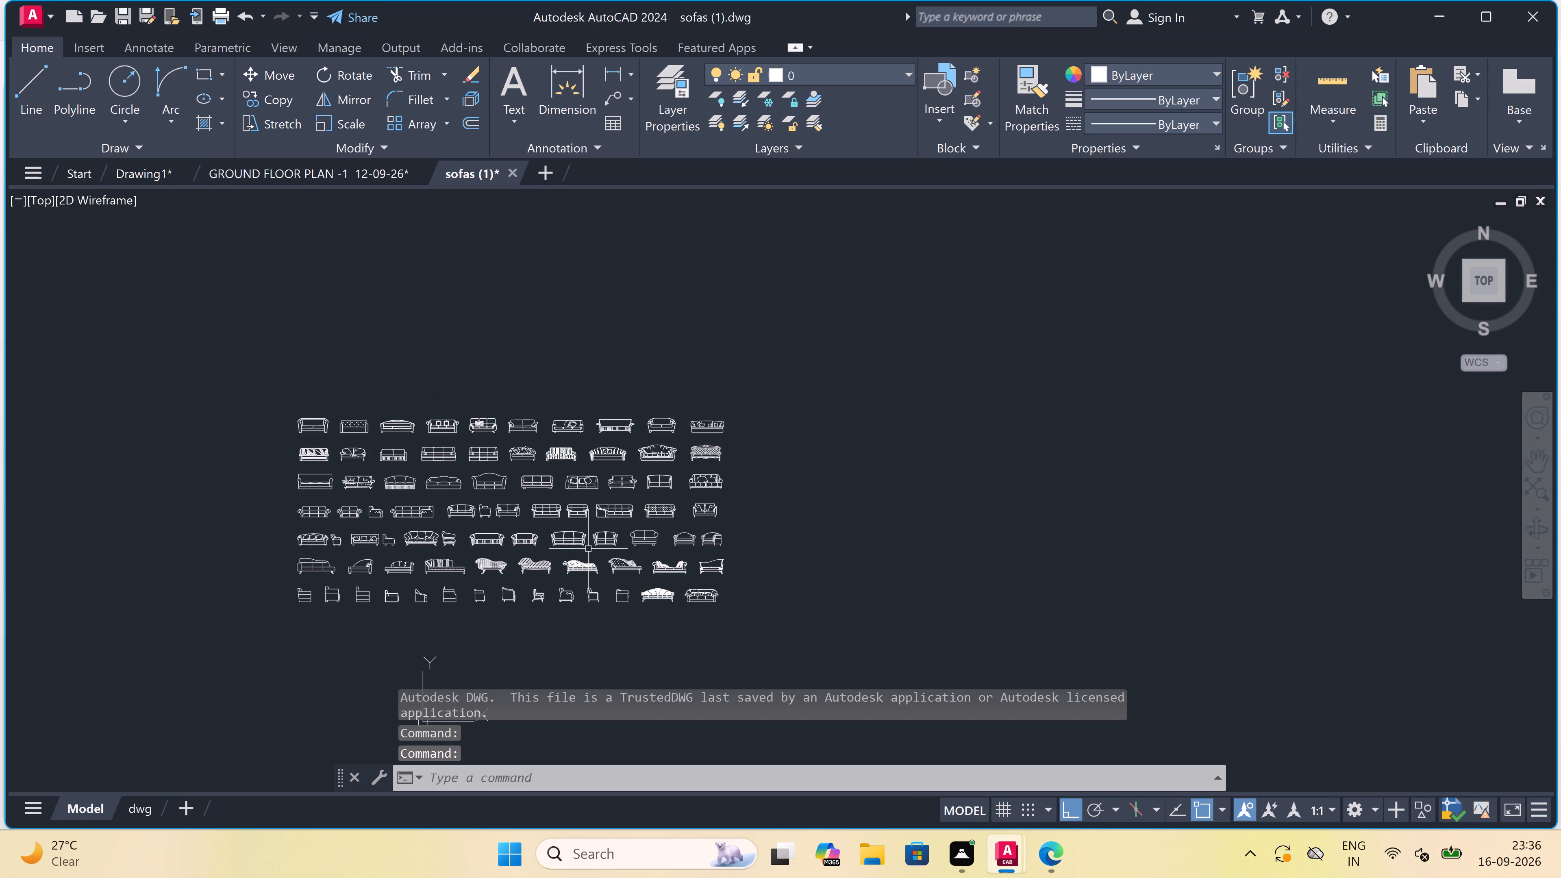
scroll(563, 584, up, 4)
scroll(569, 601, down, 4)
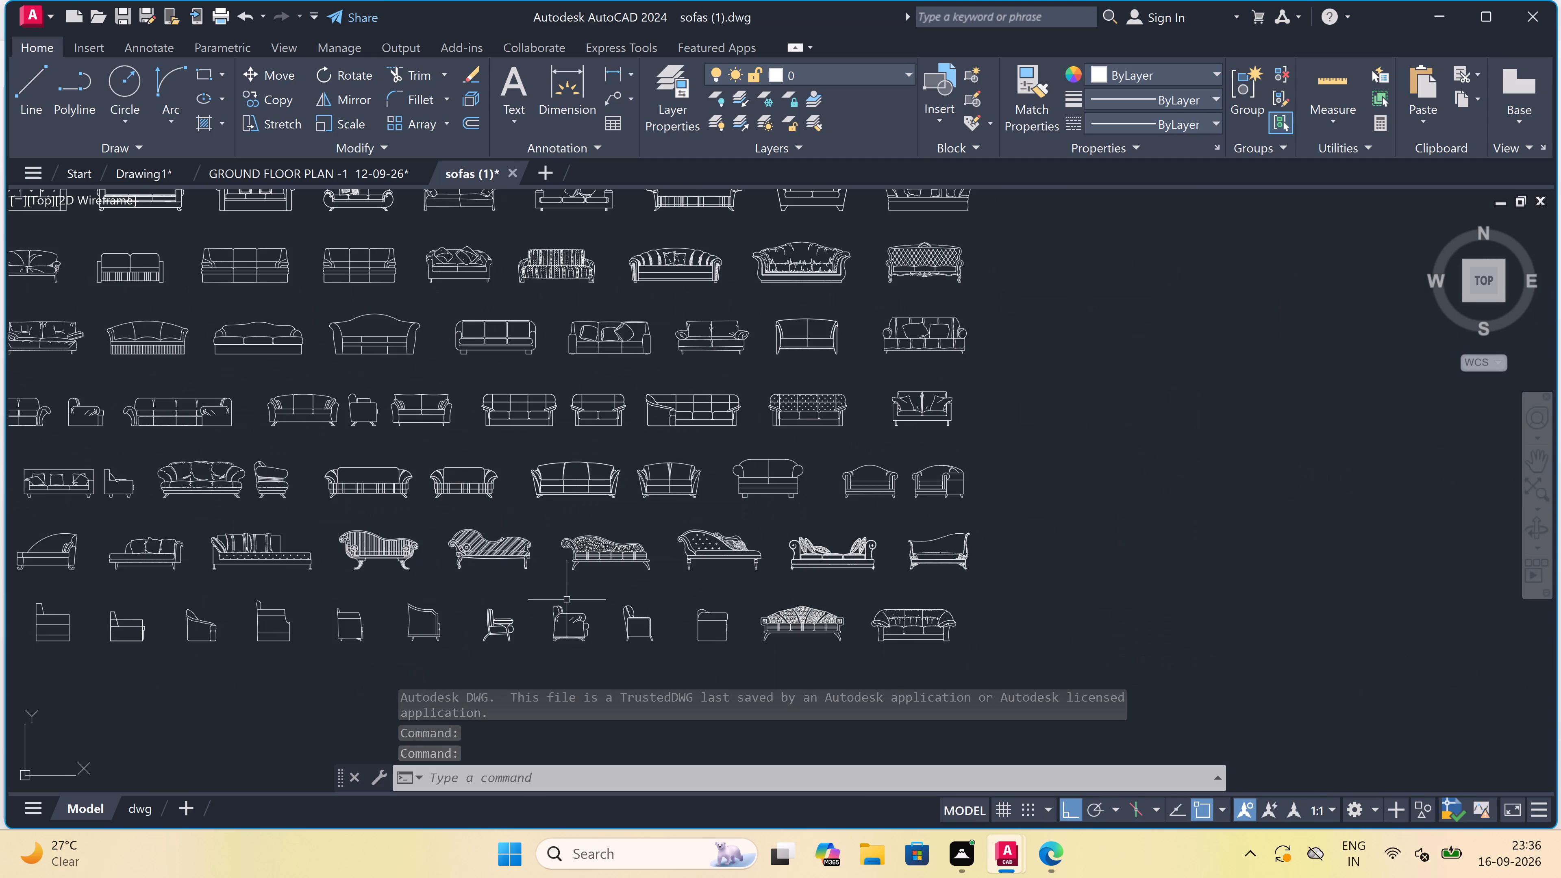
scroll(549, 647, up, 4)
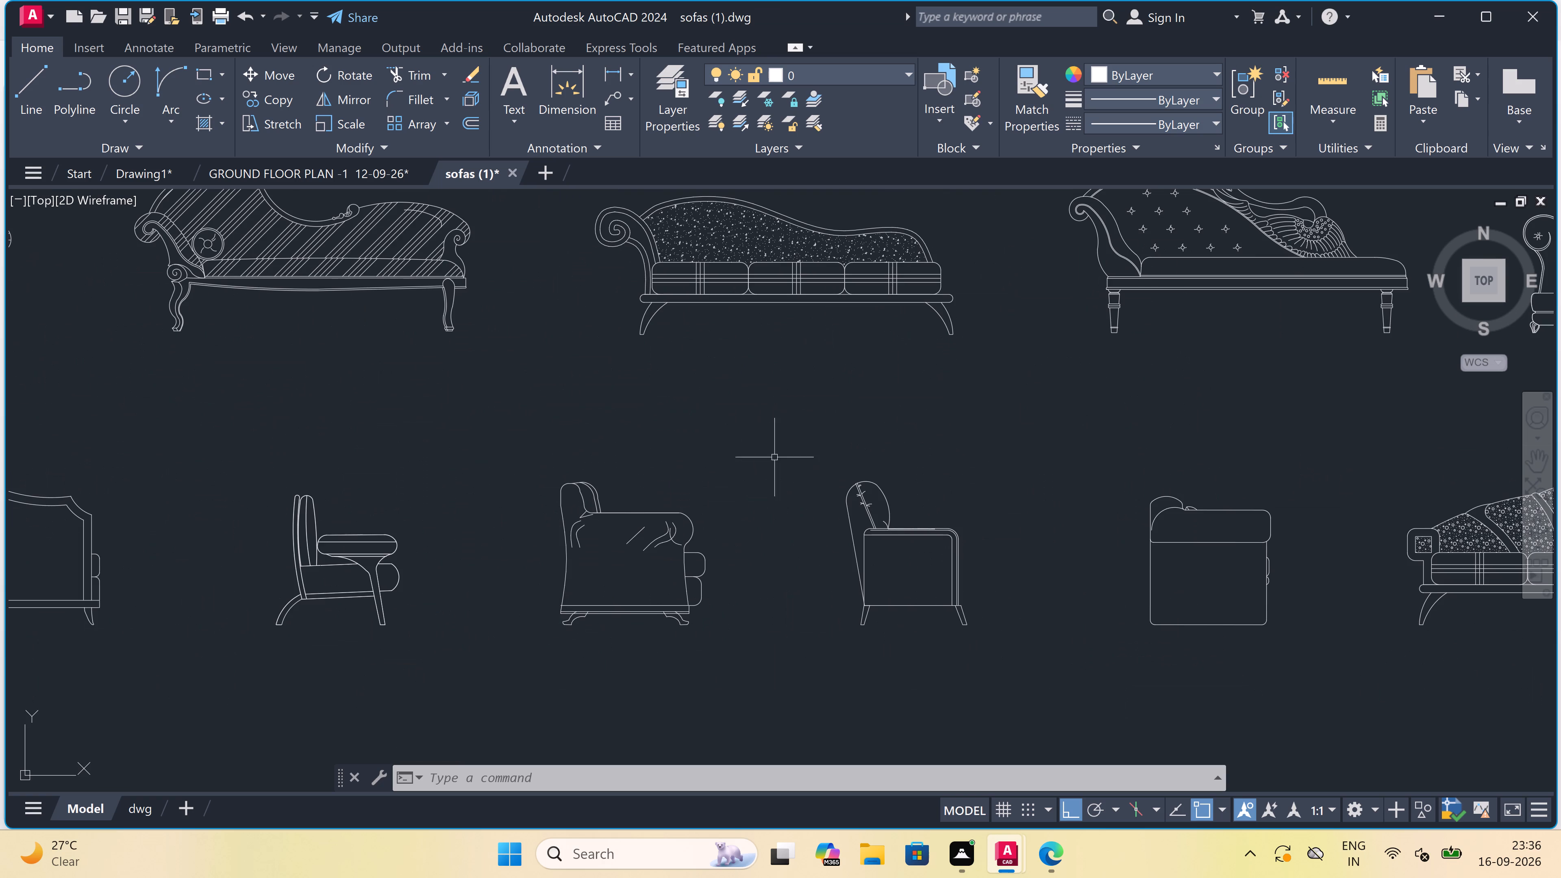
double_click(774, 412)
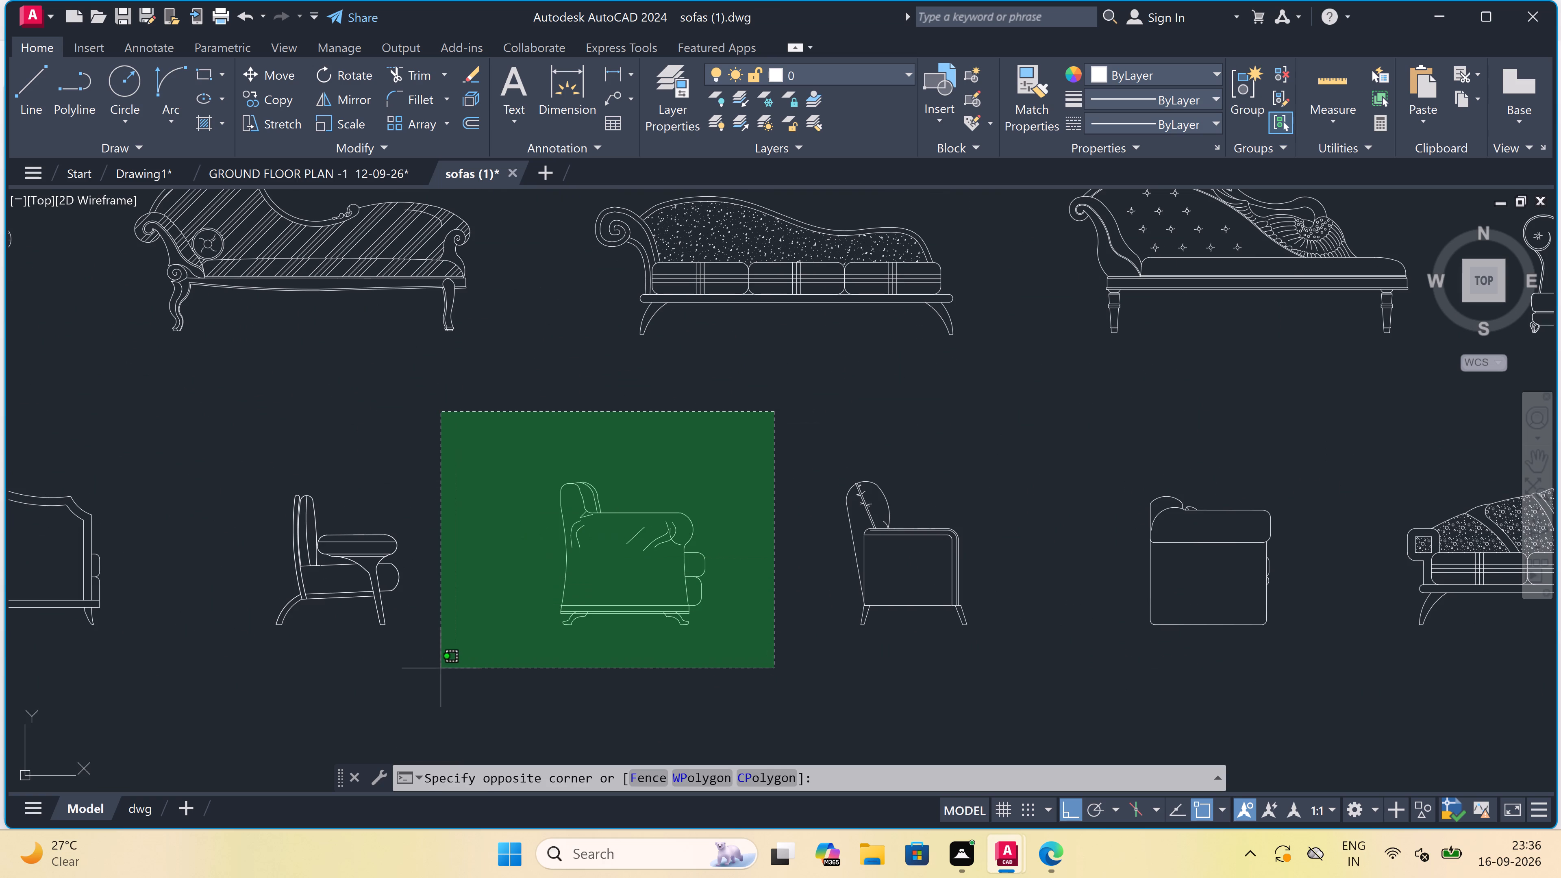
click(441, 668)
key(ctrl+c)
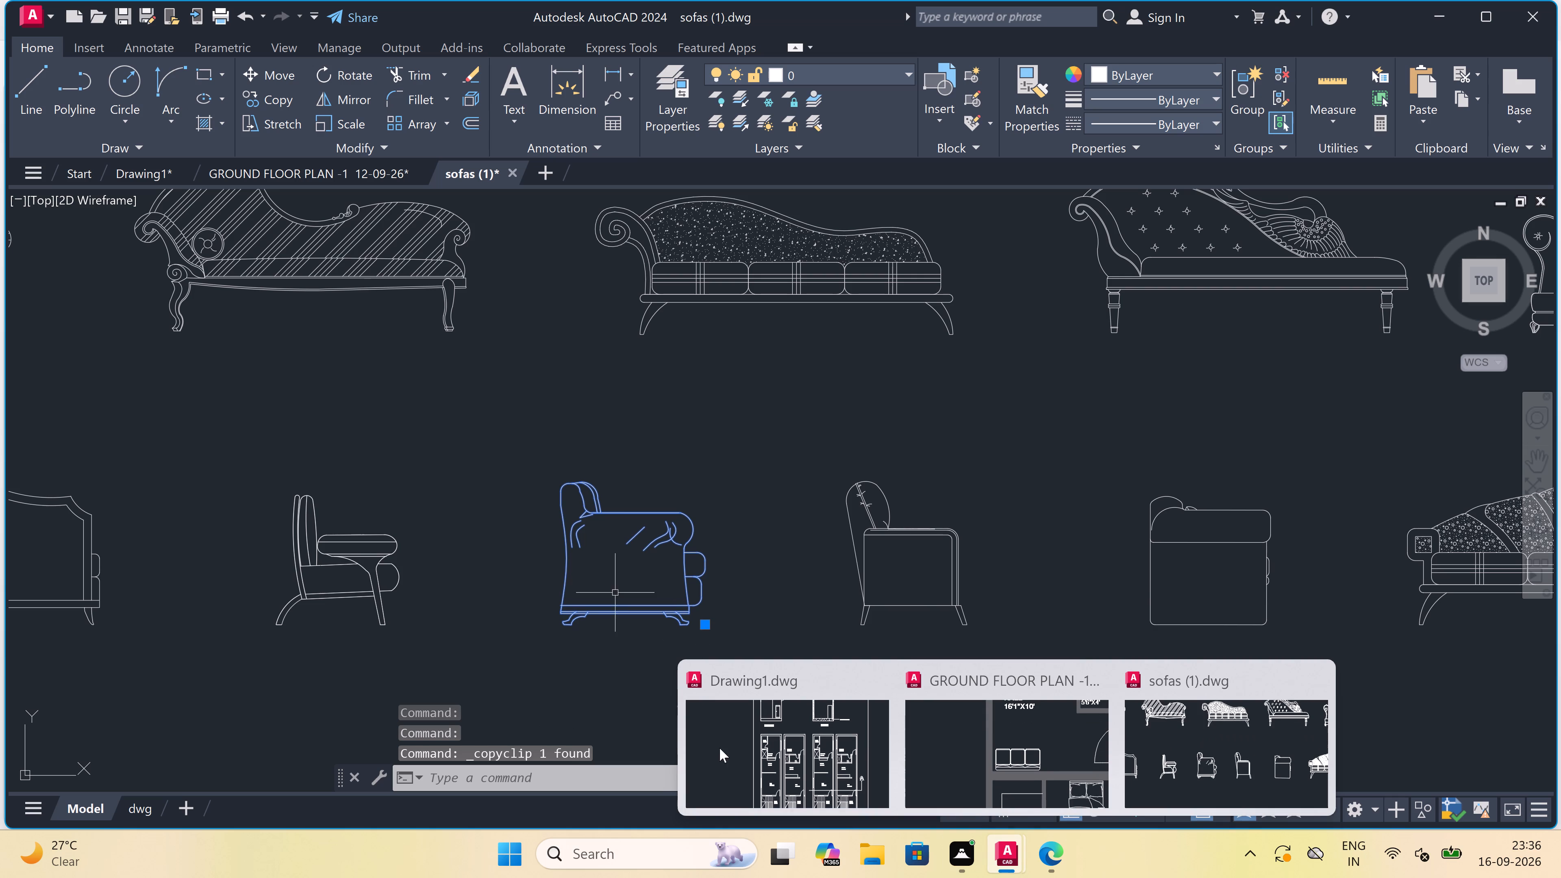
Paste the side-view sofa into Drawing1.dwg, in the empty space just right of the sheet border.
click(732, 737)
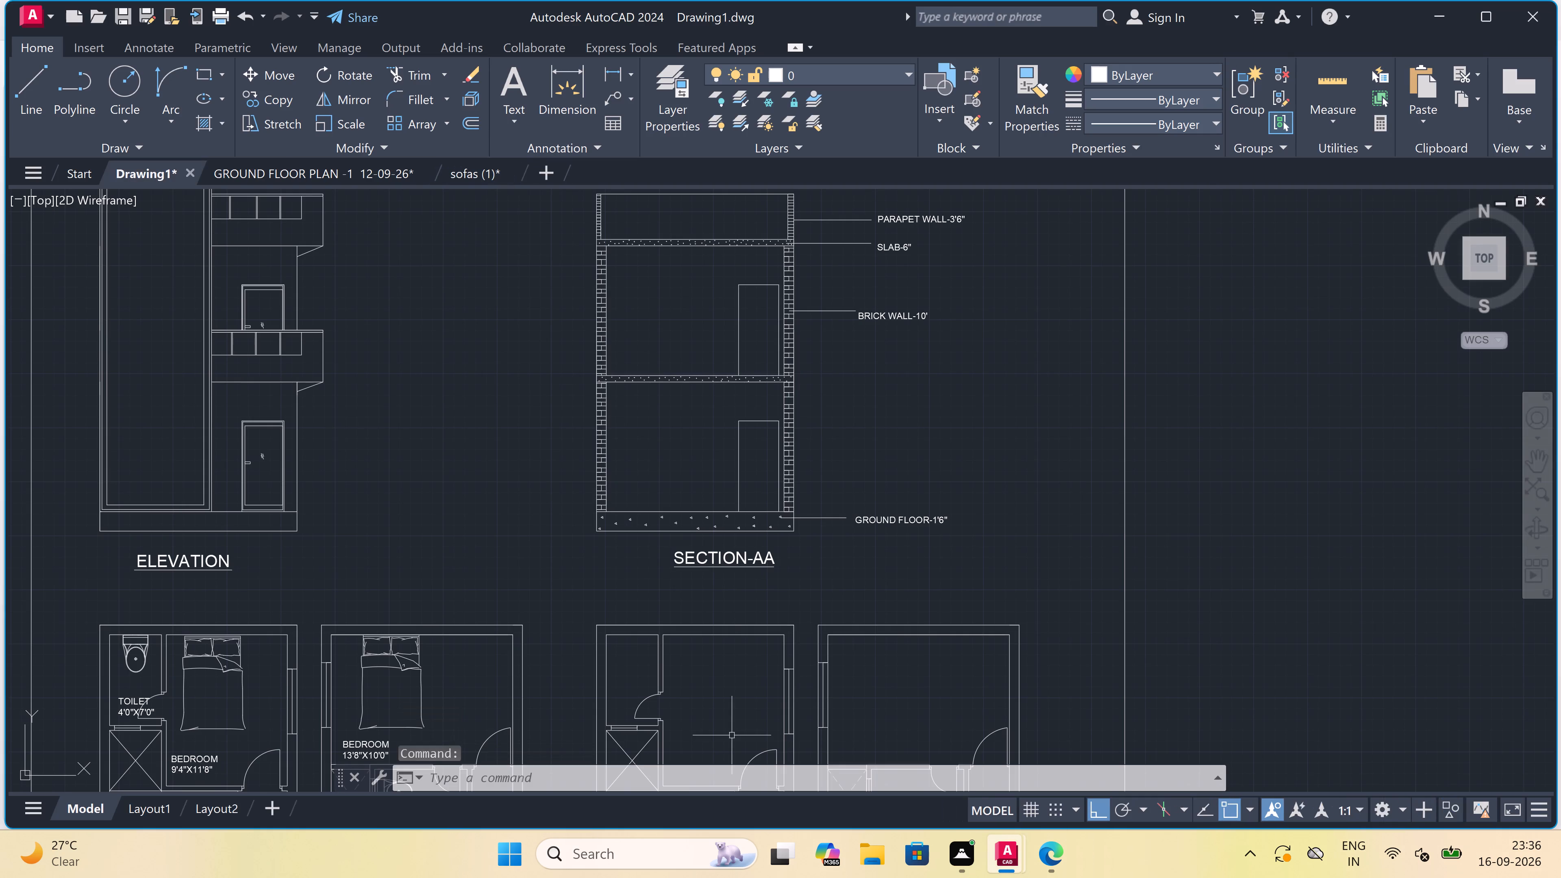
key(ctrl+v)
scroll(703, 662, down, 3)
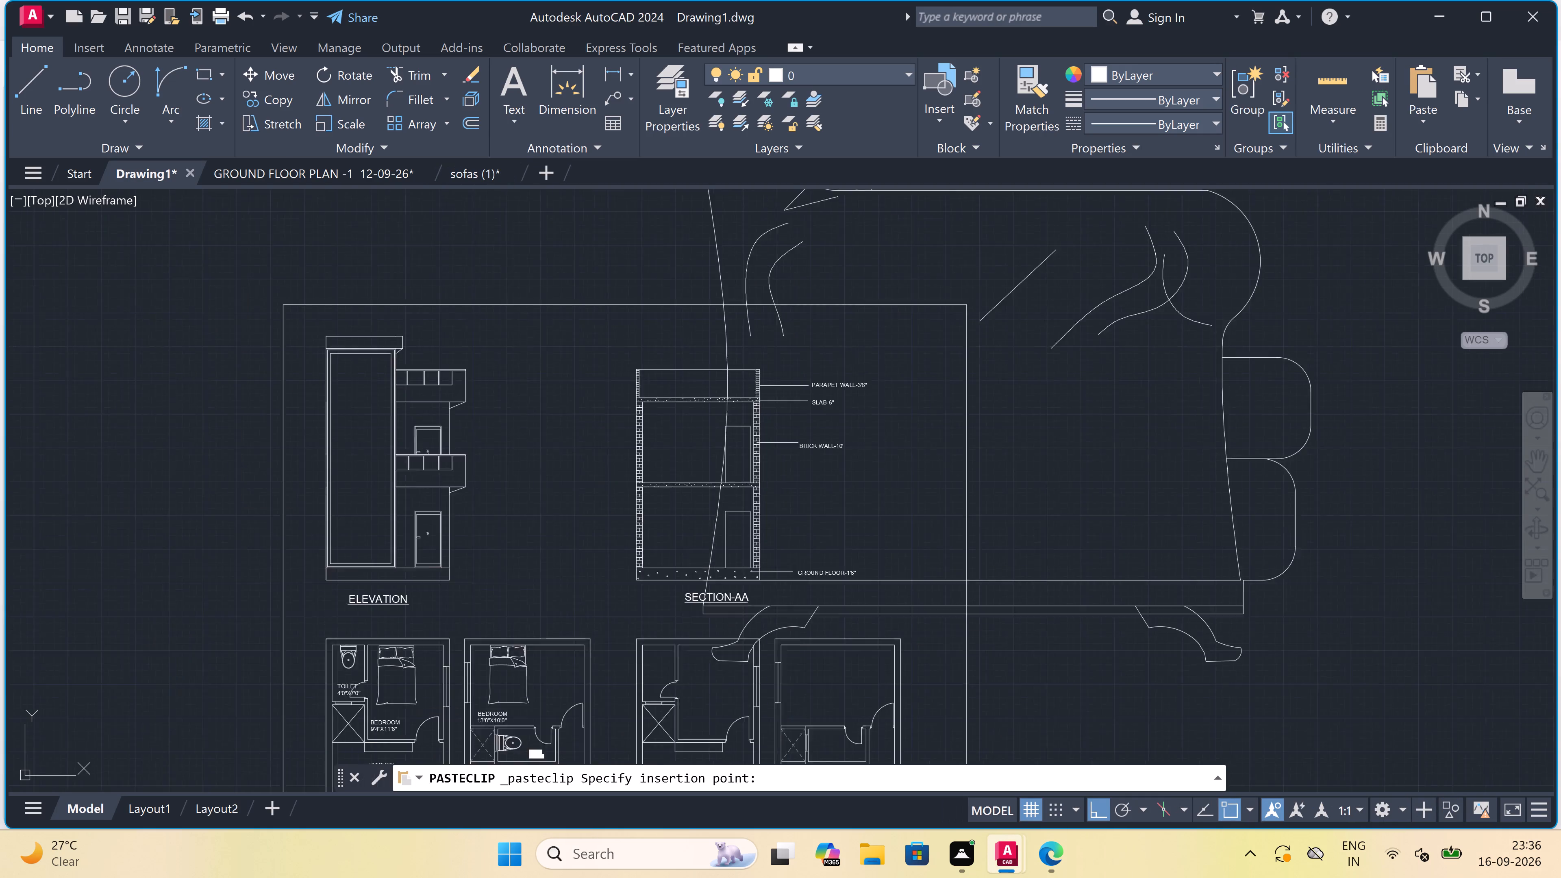
scroll(700, 653, down, 3)
scroll(736, 622, down, 4)
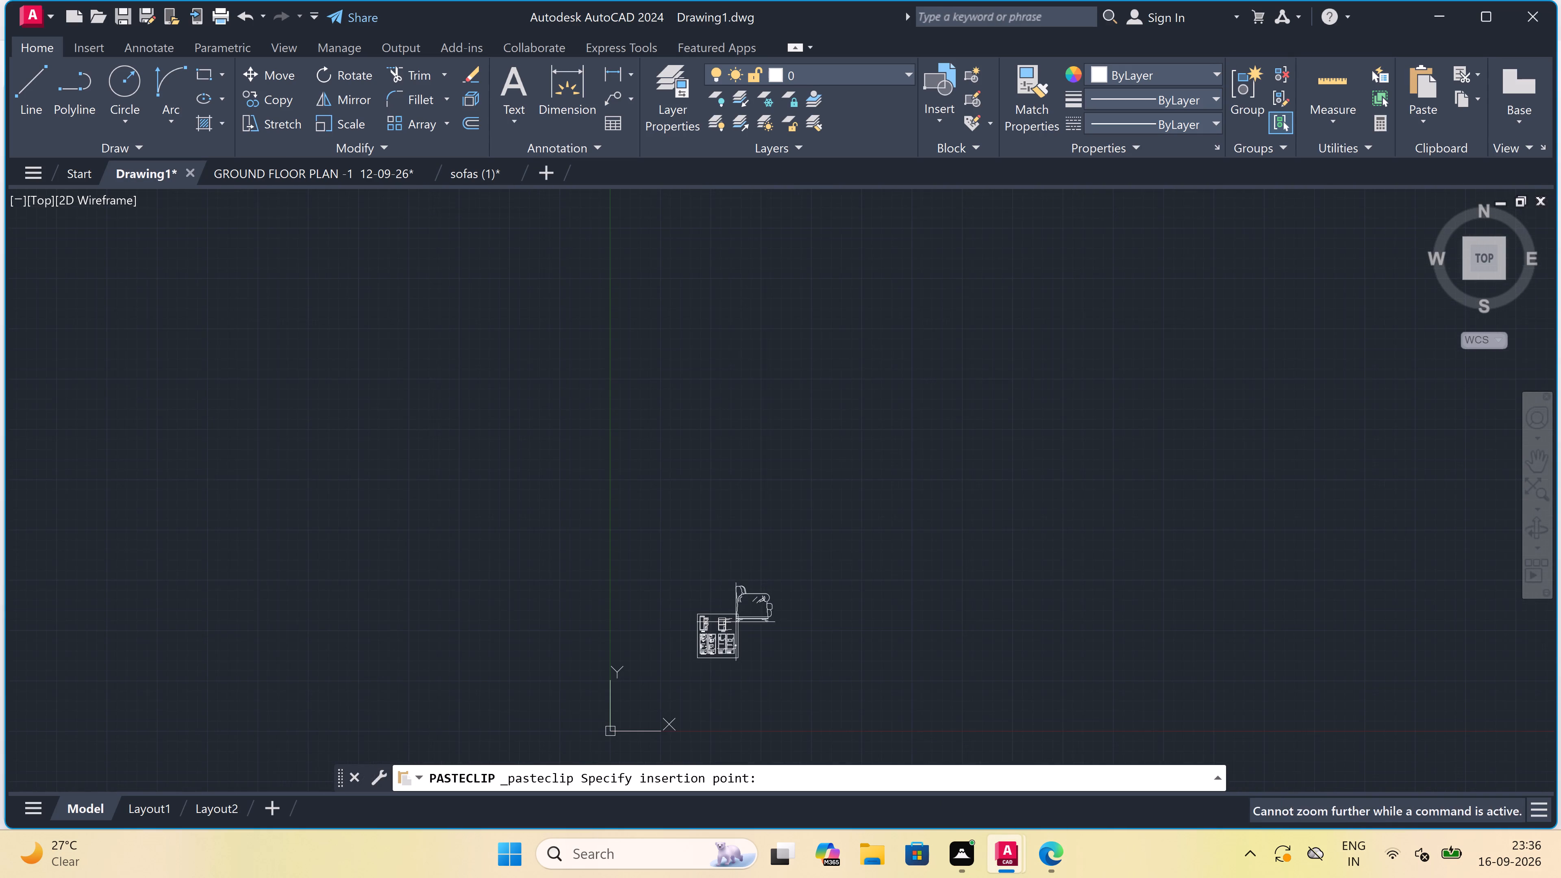
scroll(716, 691, up, 5)
scroll(856, 531, down, 3)
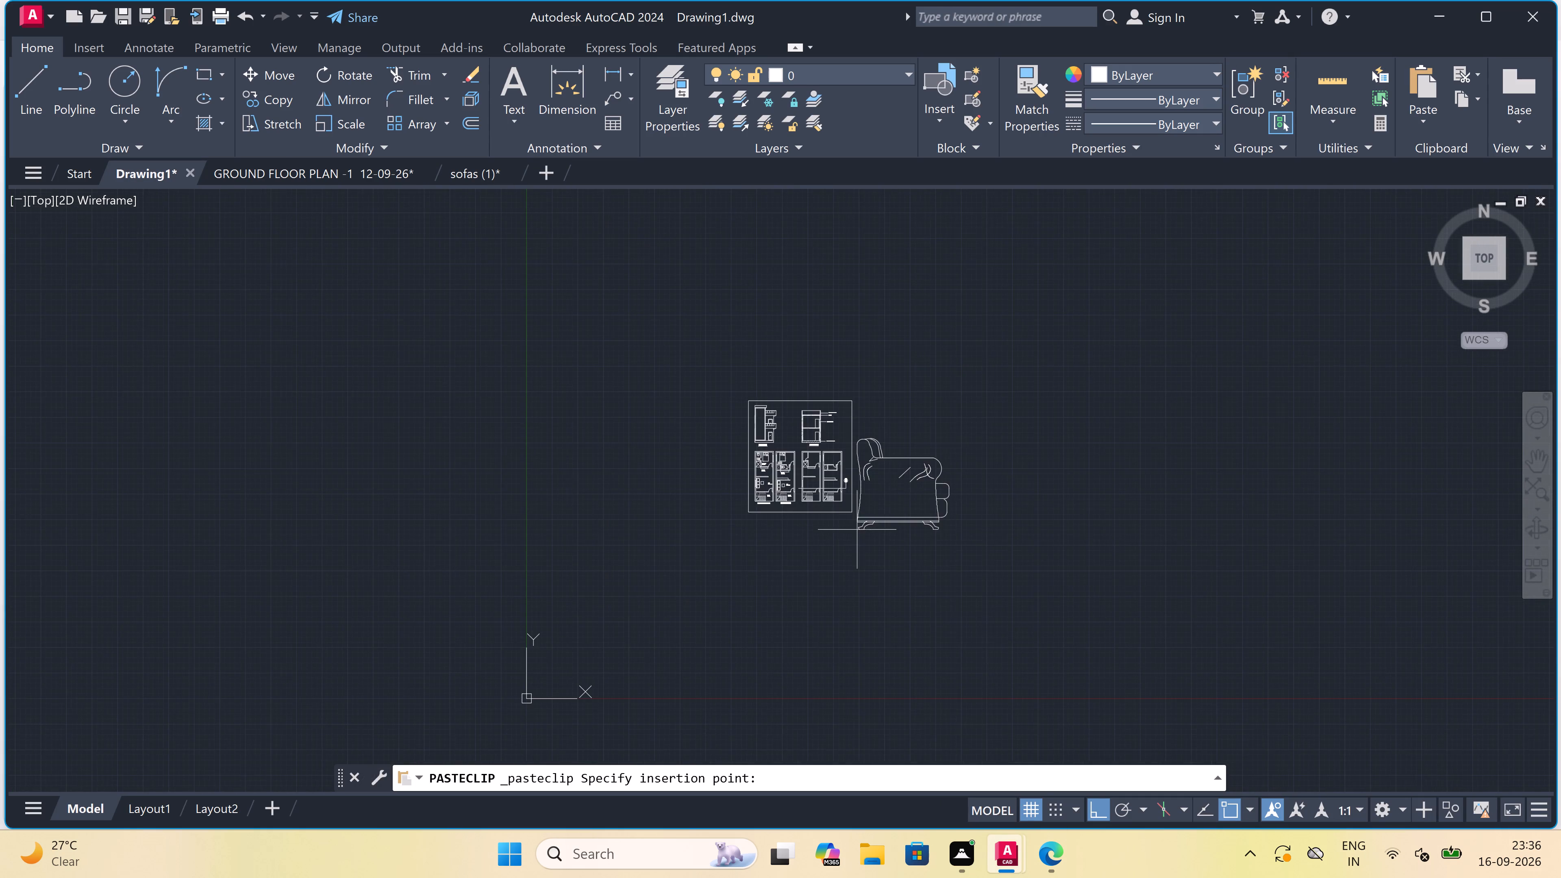
scroll(861, 526, up, 2)
scroll(896, 498, down, 3)
scroll(903, 492, up, 3)
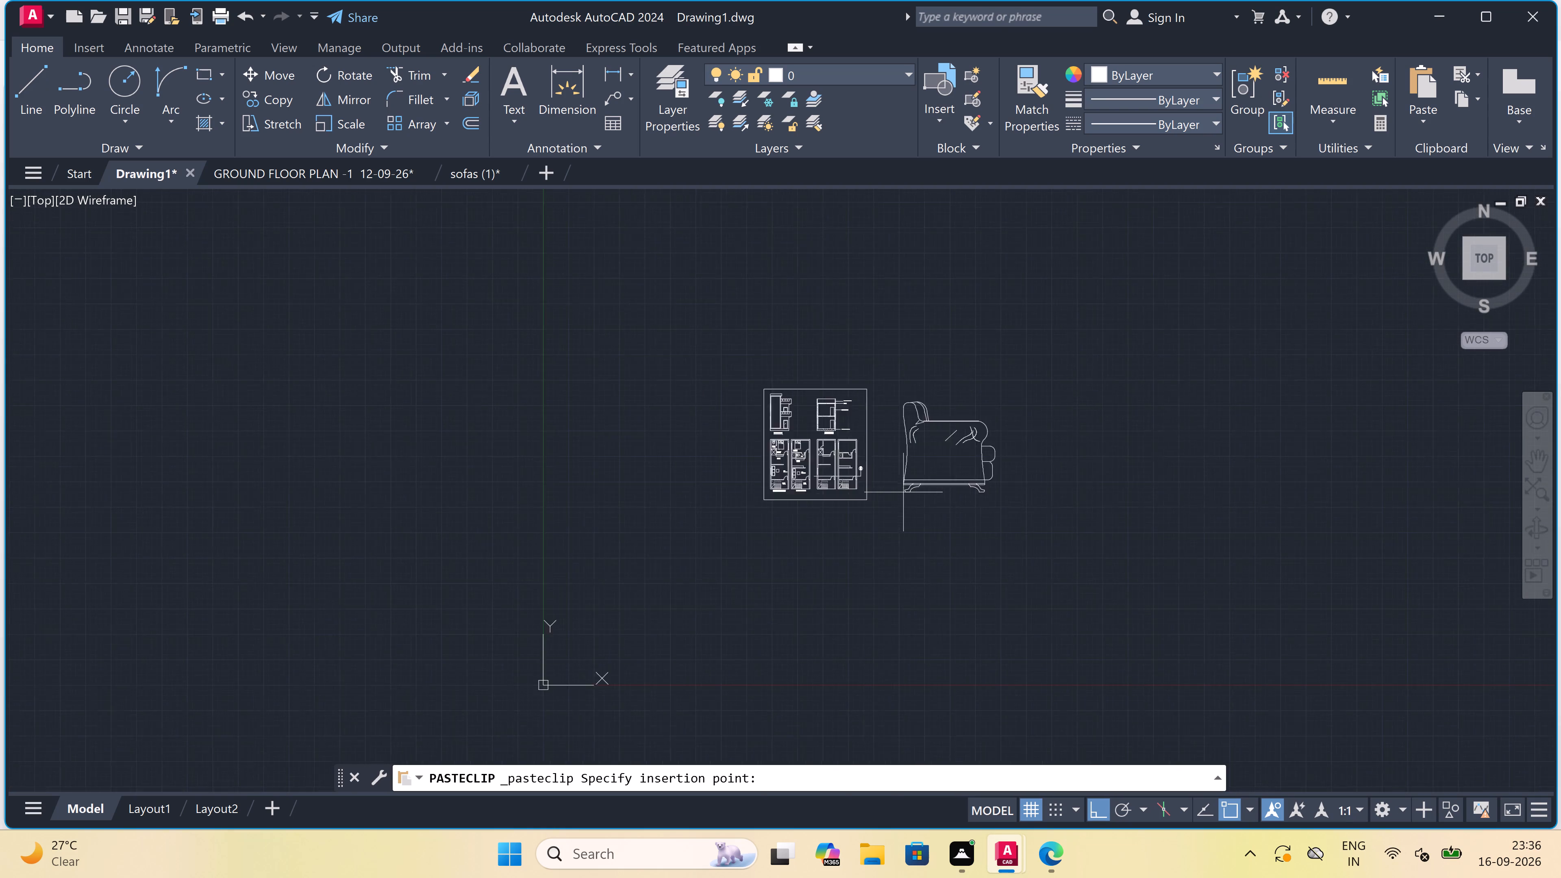
click(973, 479)
Scale the pasted sofa down freehand from a point near its backrest, small enough to fit within one storey of the section.
scroll(959, 488, down, 4)
scroll(1008, 453, up, 2)
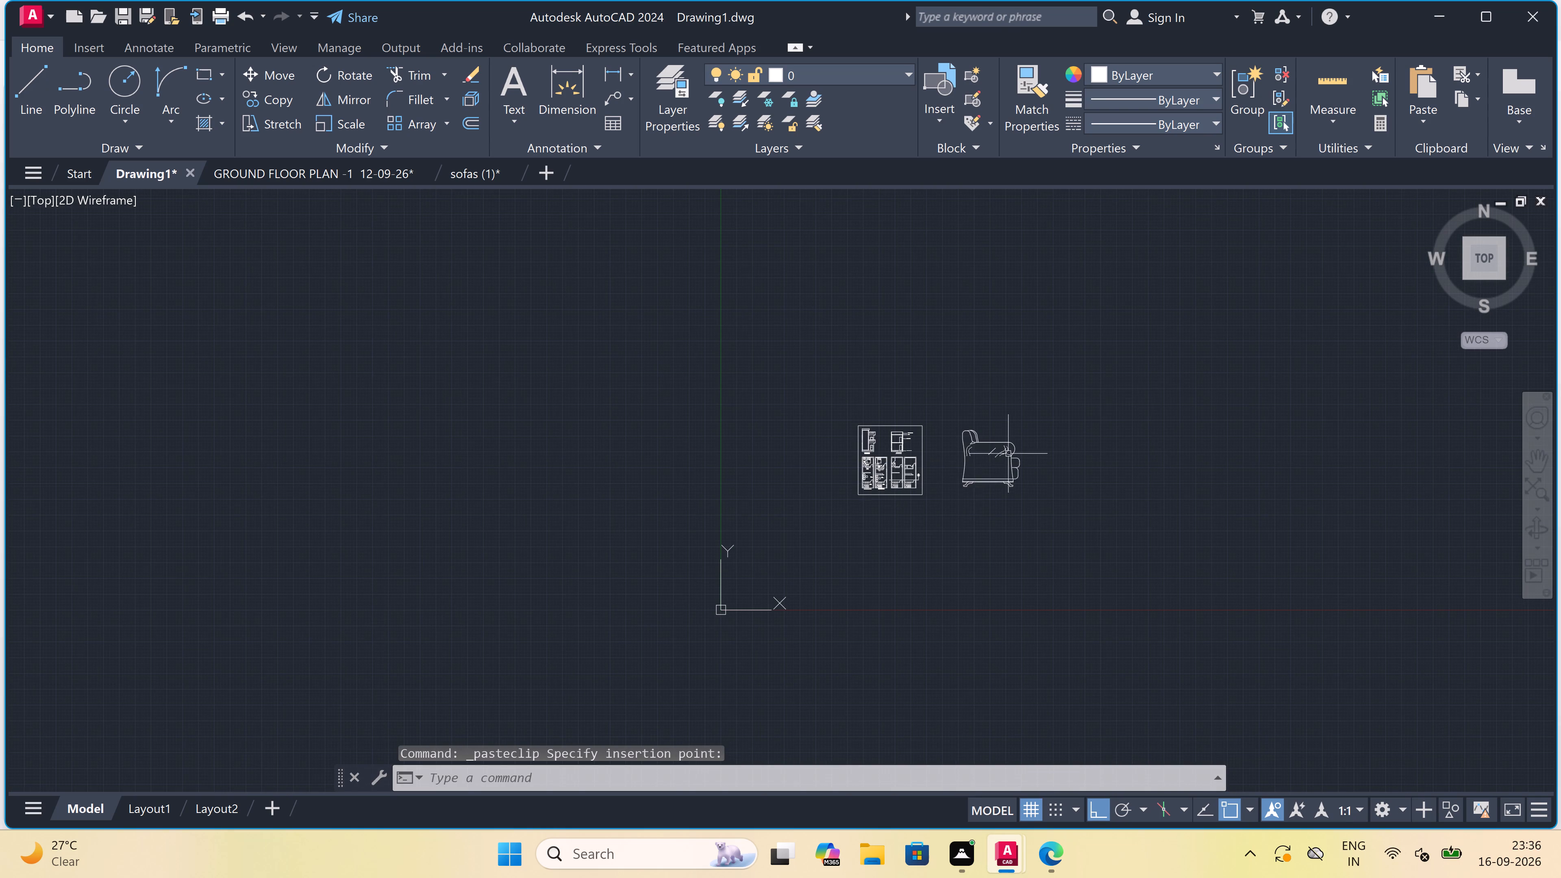
drag(1078, 397, 1075, 400)
click(869, 593)
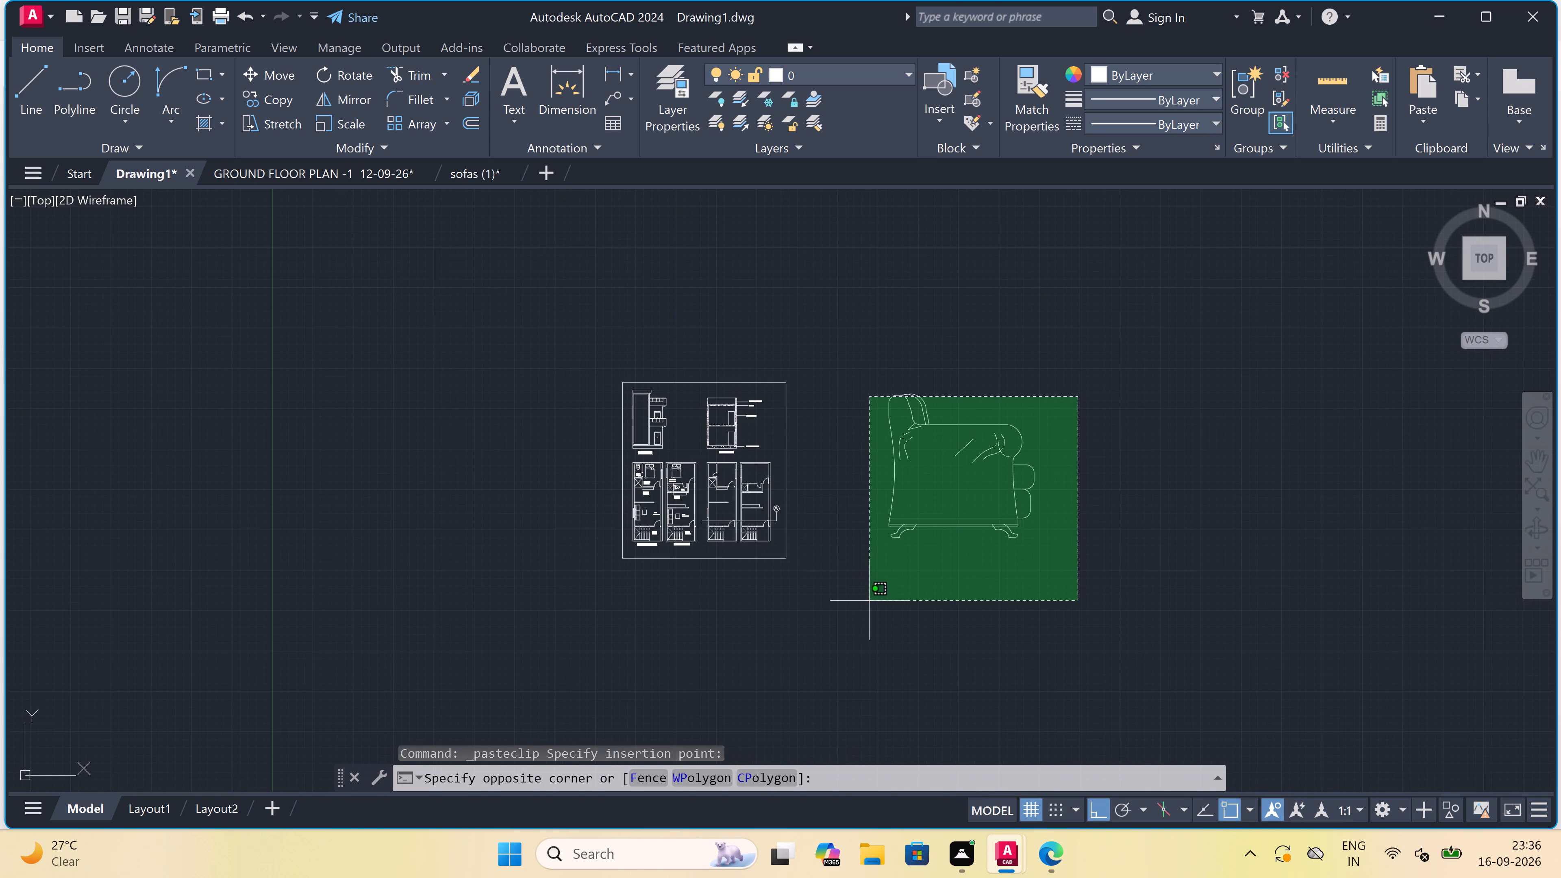
click(315, 117)
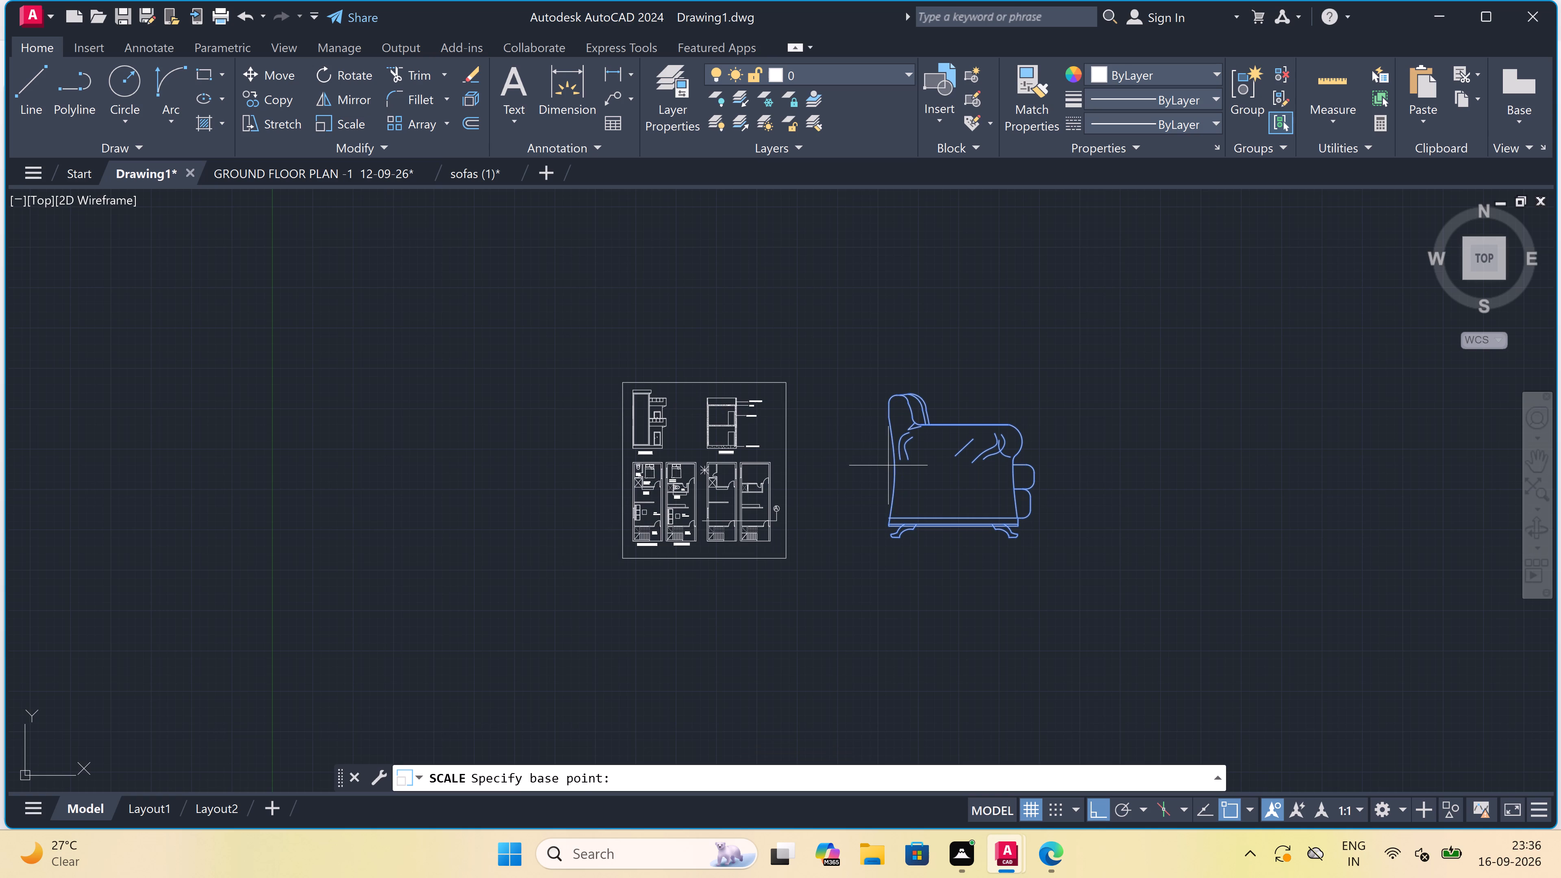
click(904, 465)
scroll(900, 448, up, 3)
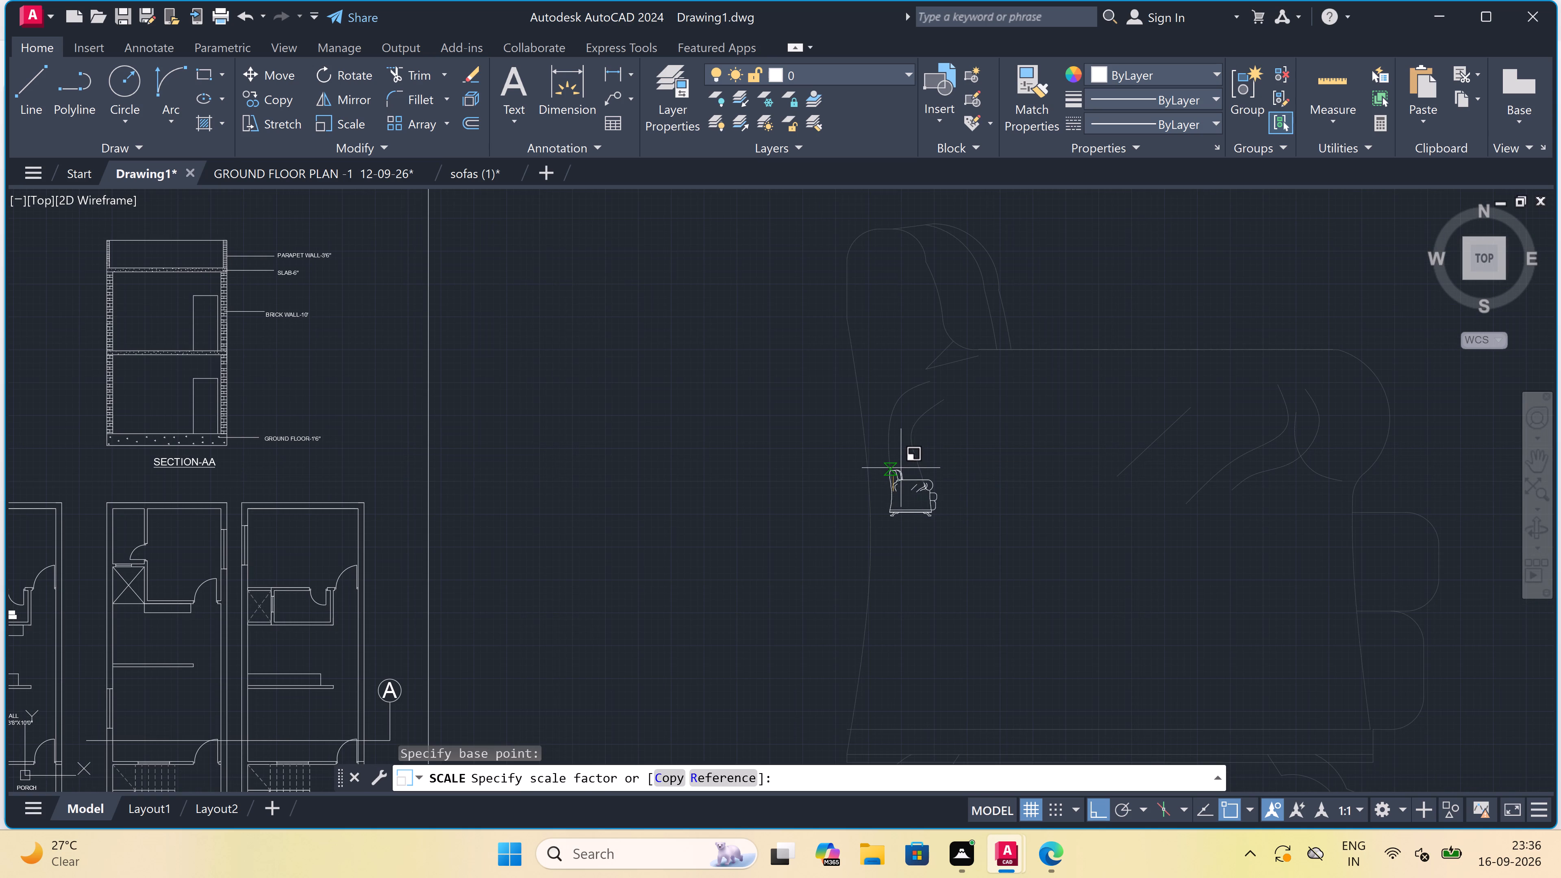
double_click(901, 468)
Move the scaled sofa, with Ortho off, by the base of its back foot onto SECTION-AA's ground-floor line, beside the left brick wall.
drag(952, 464, 946, 466)
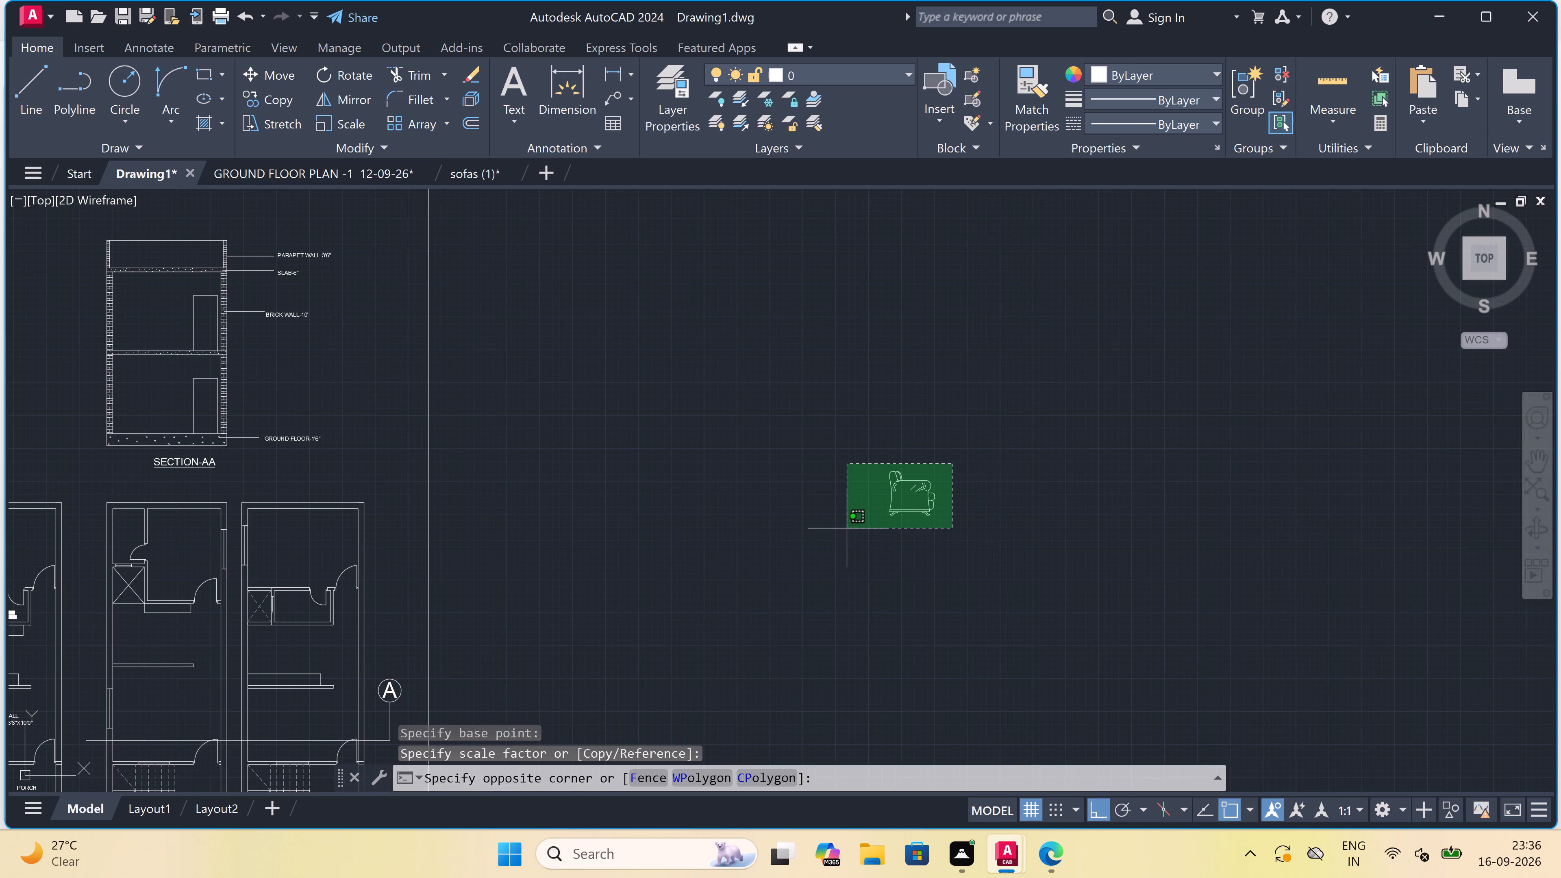
click(847, 528)
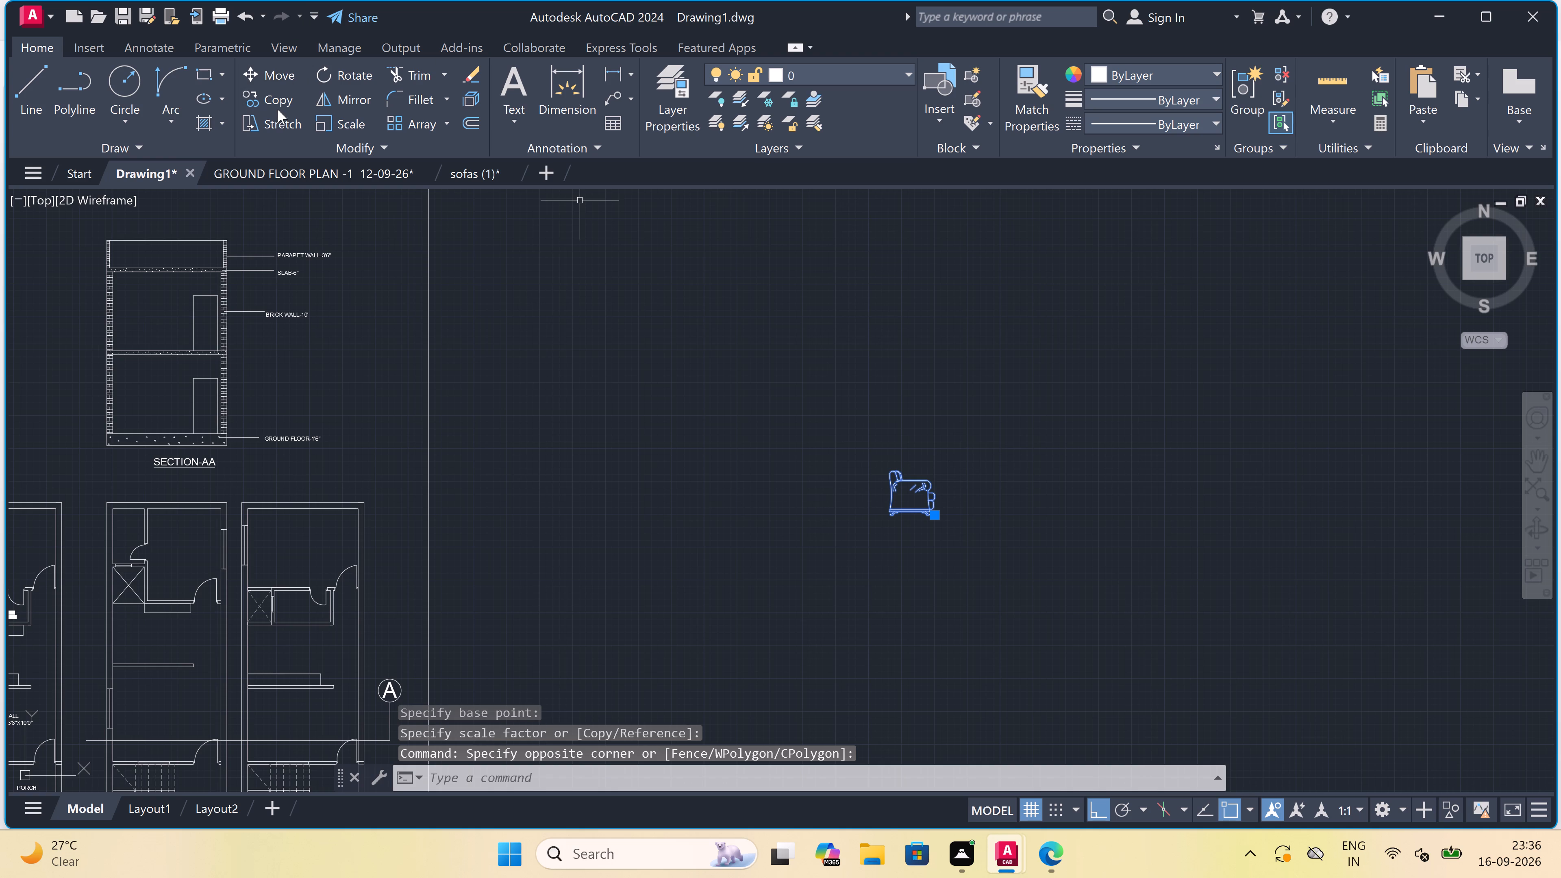
click(272, 72)
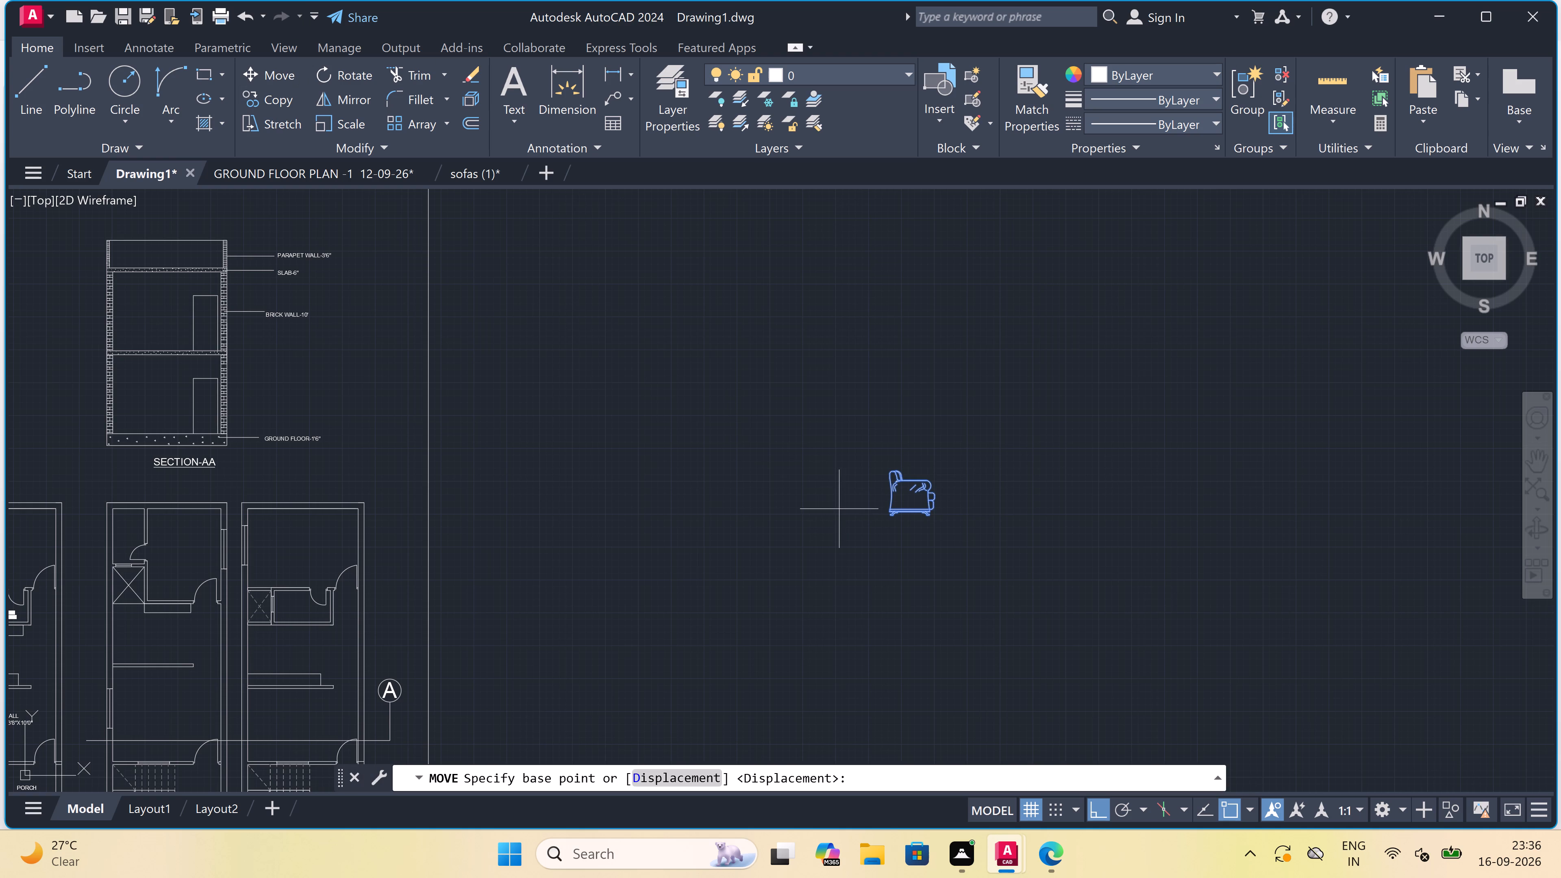
scroll(895, 529, up, 2)
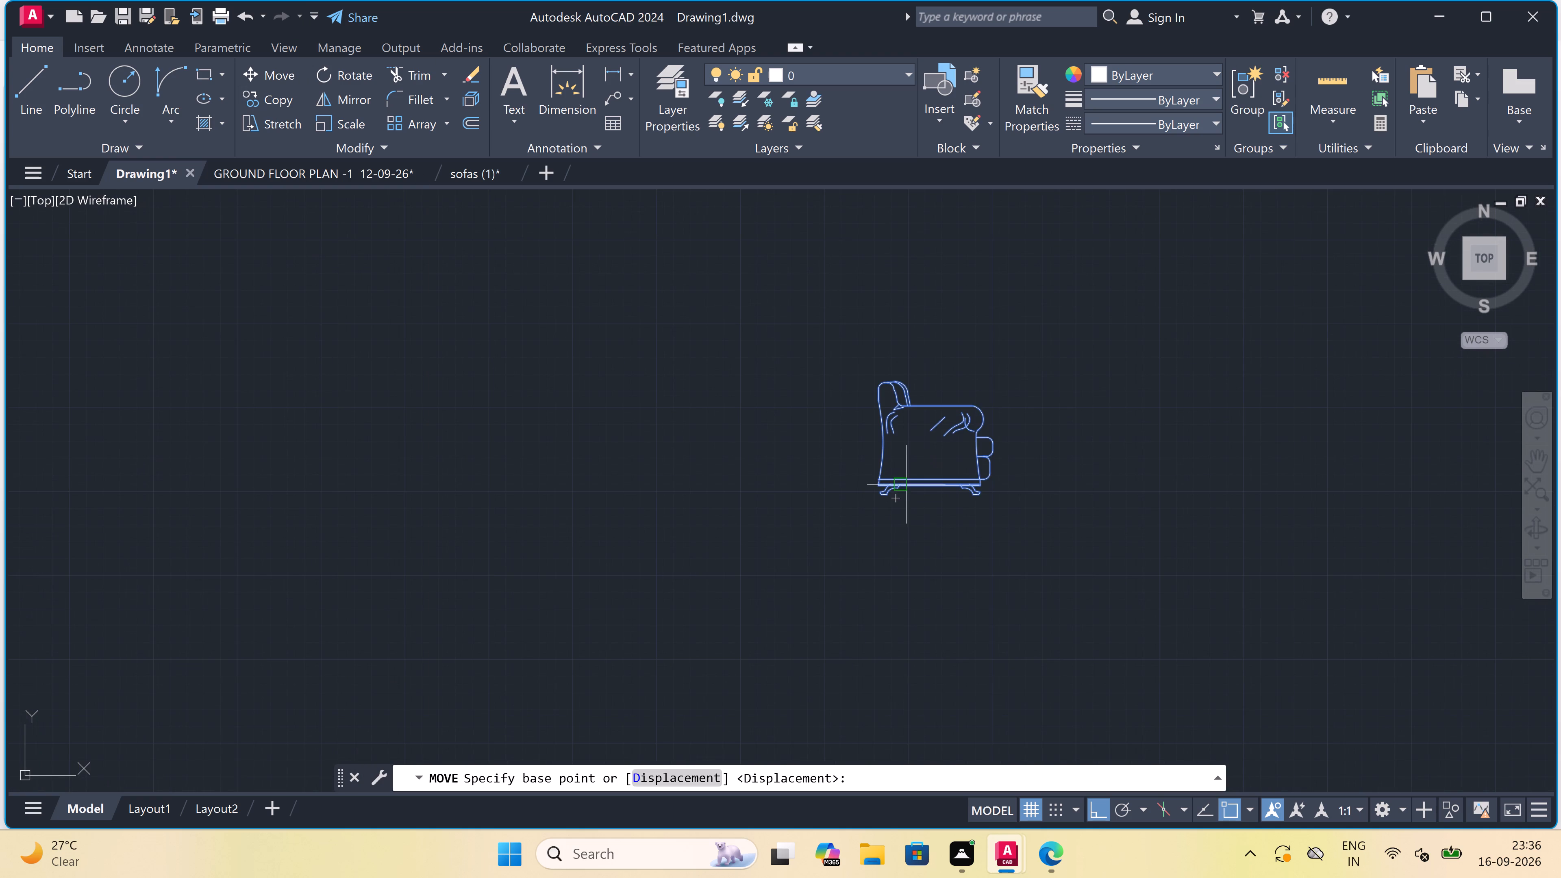
scroll(881, 493, up, 4)
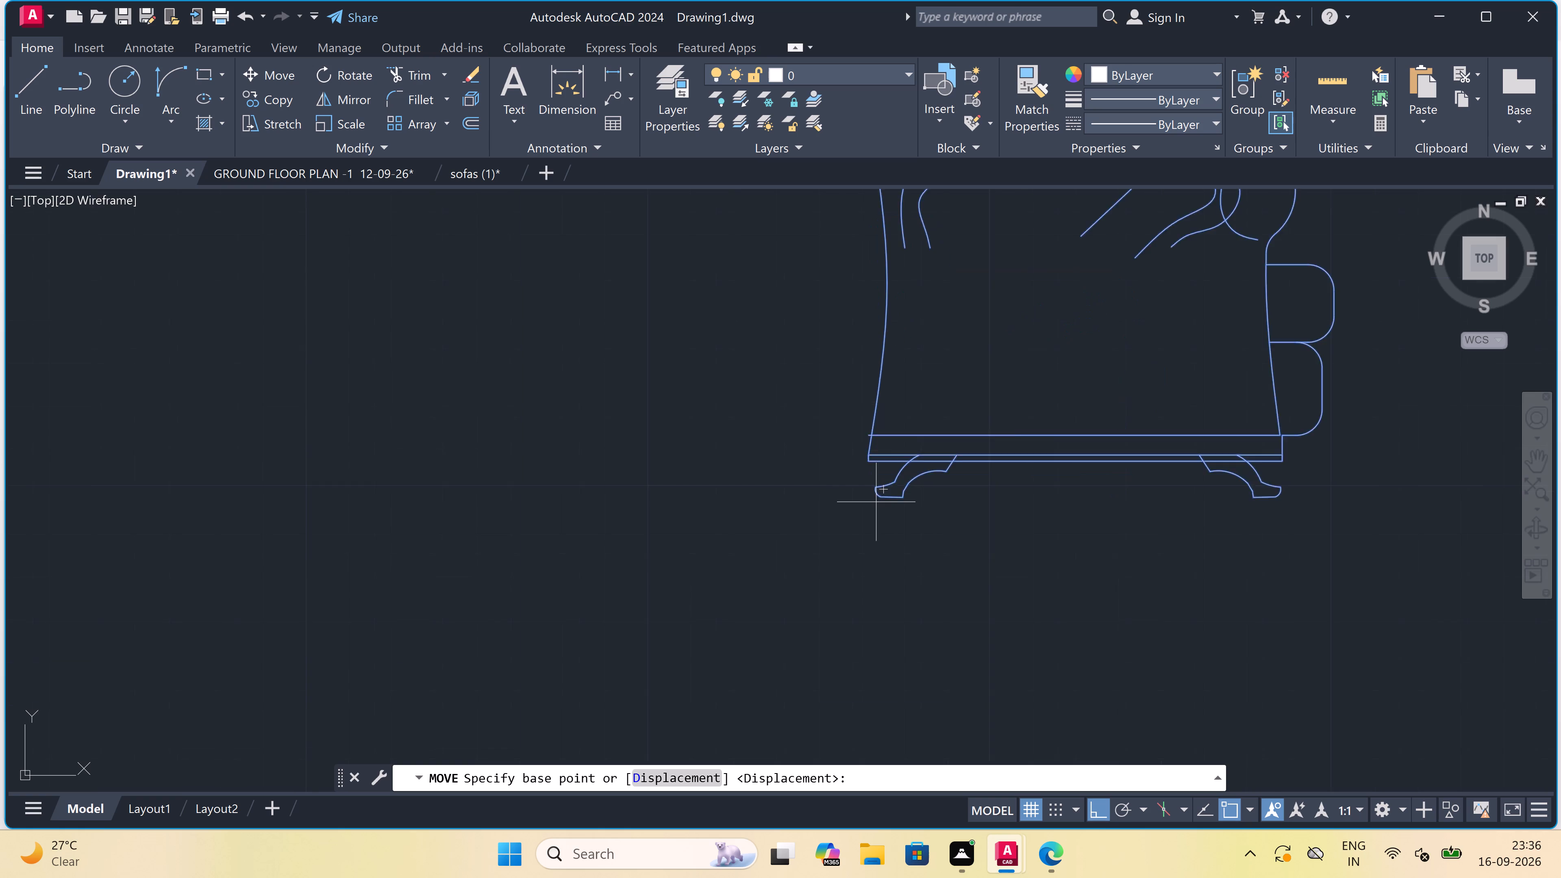
scroll(876, 502, up, 2)
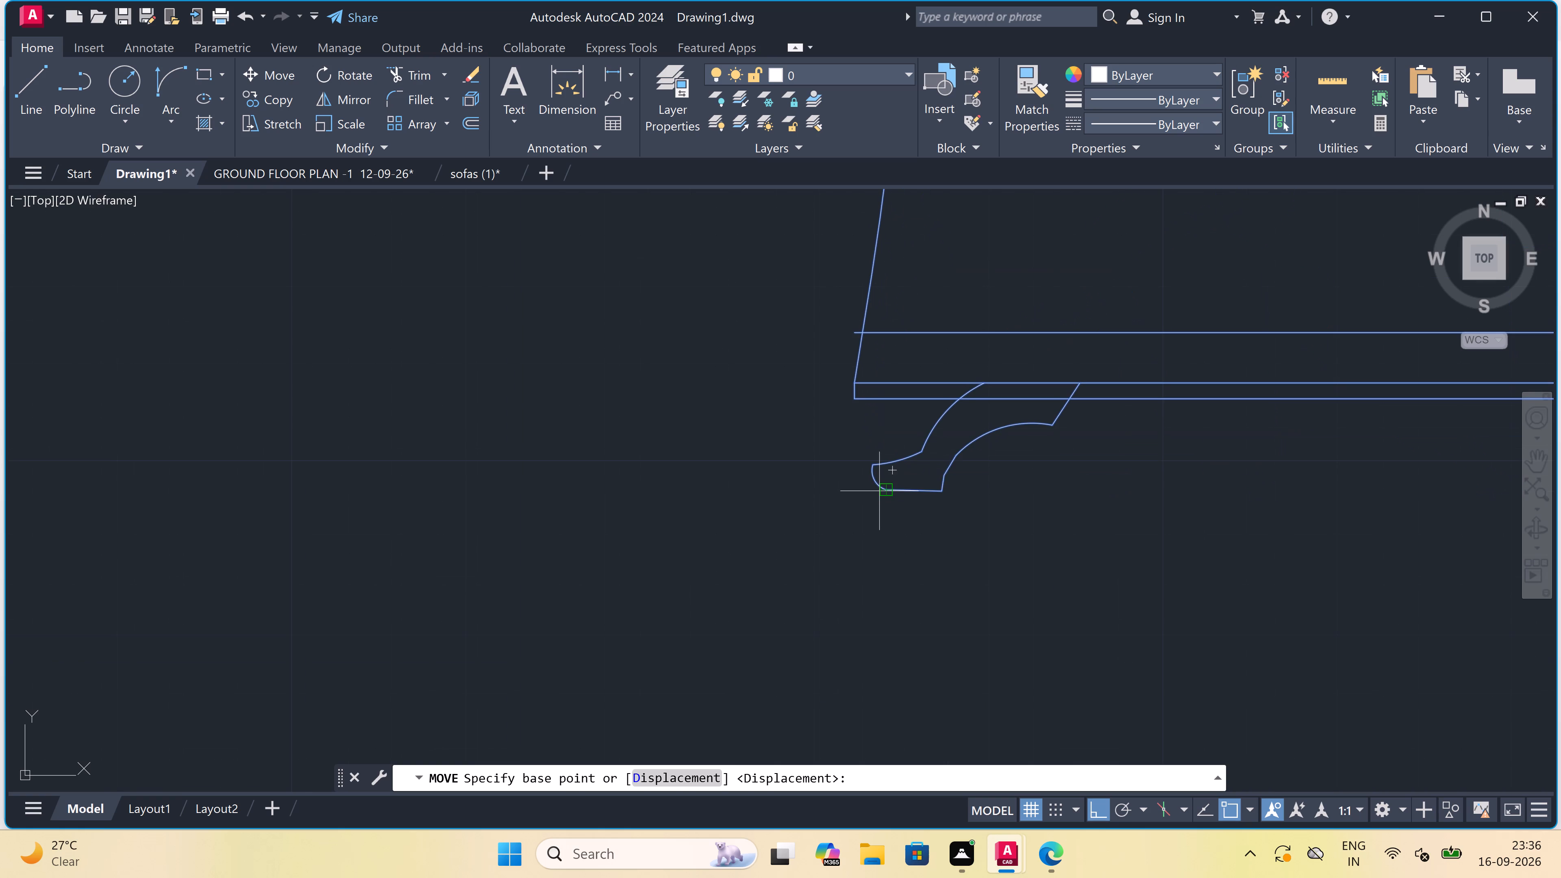
click(883, 490)
scroll(759, 470, down, 7)
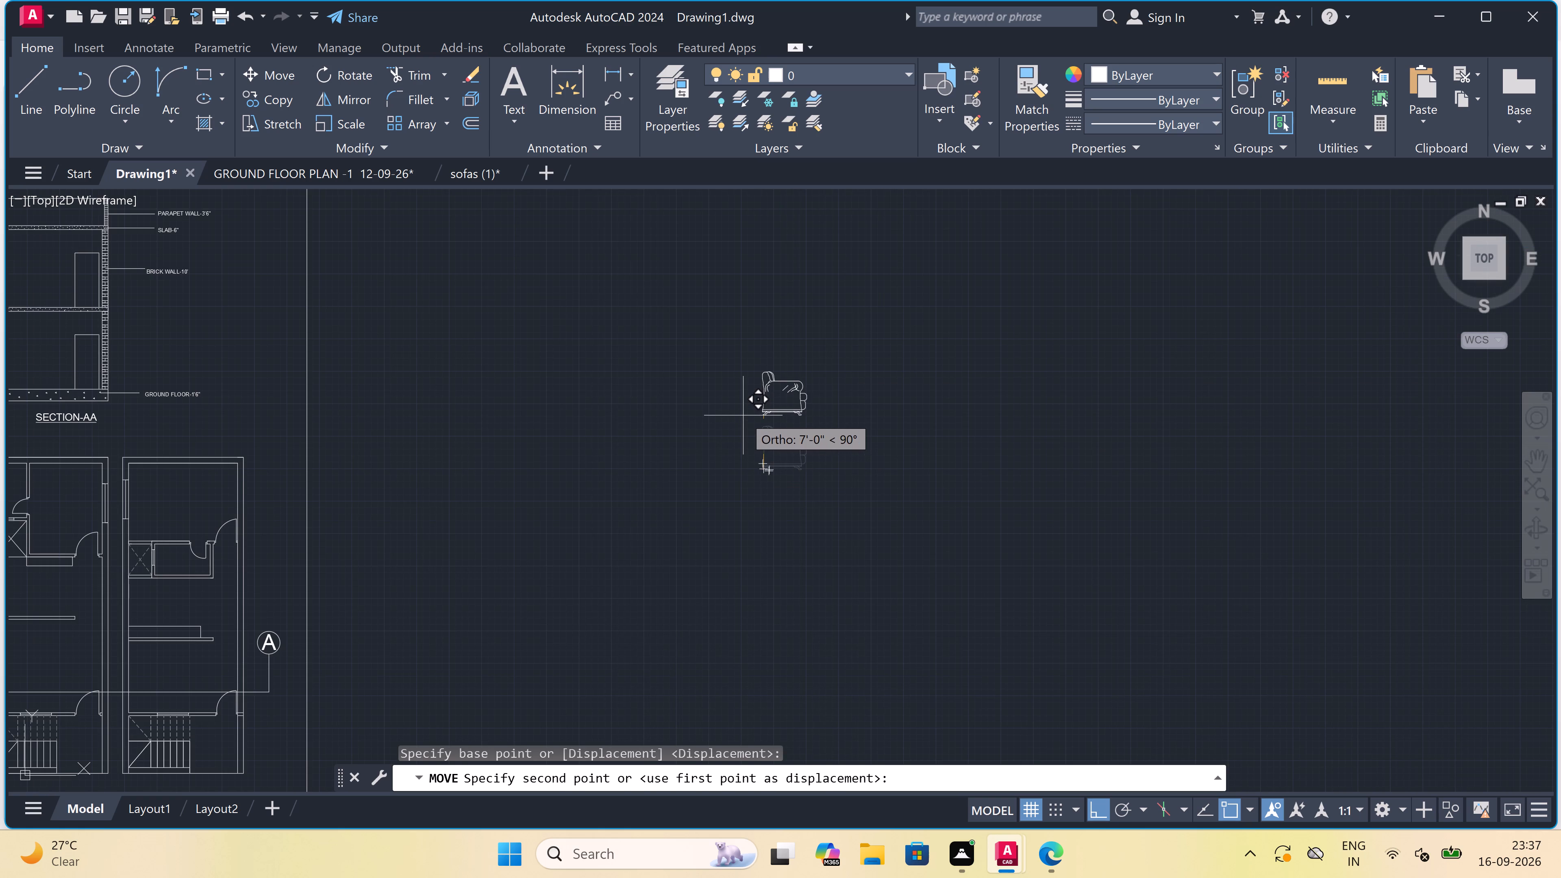
key(F8)
scroll(743, 415, down, 3)
scroll(515, 403, up, 3)
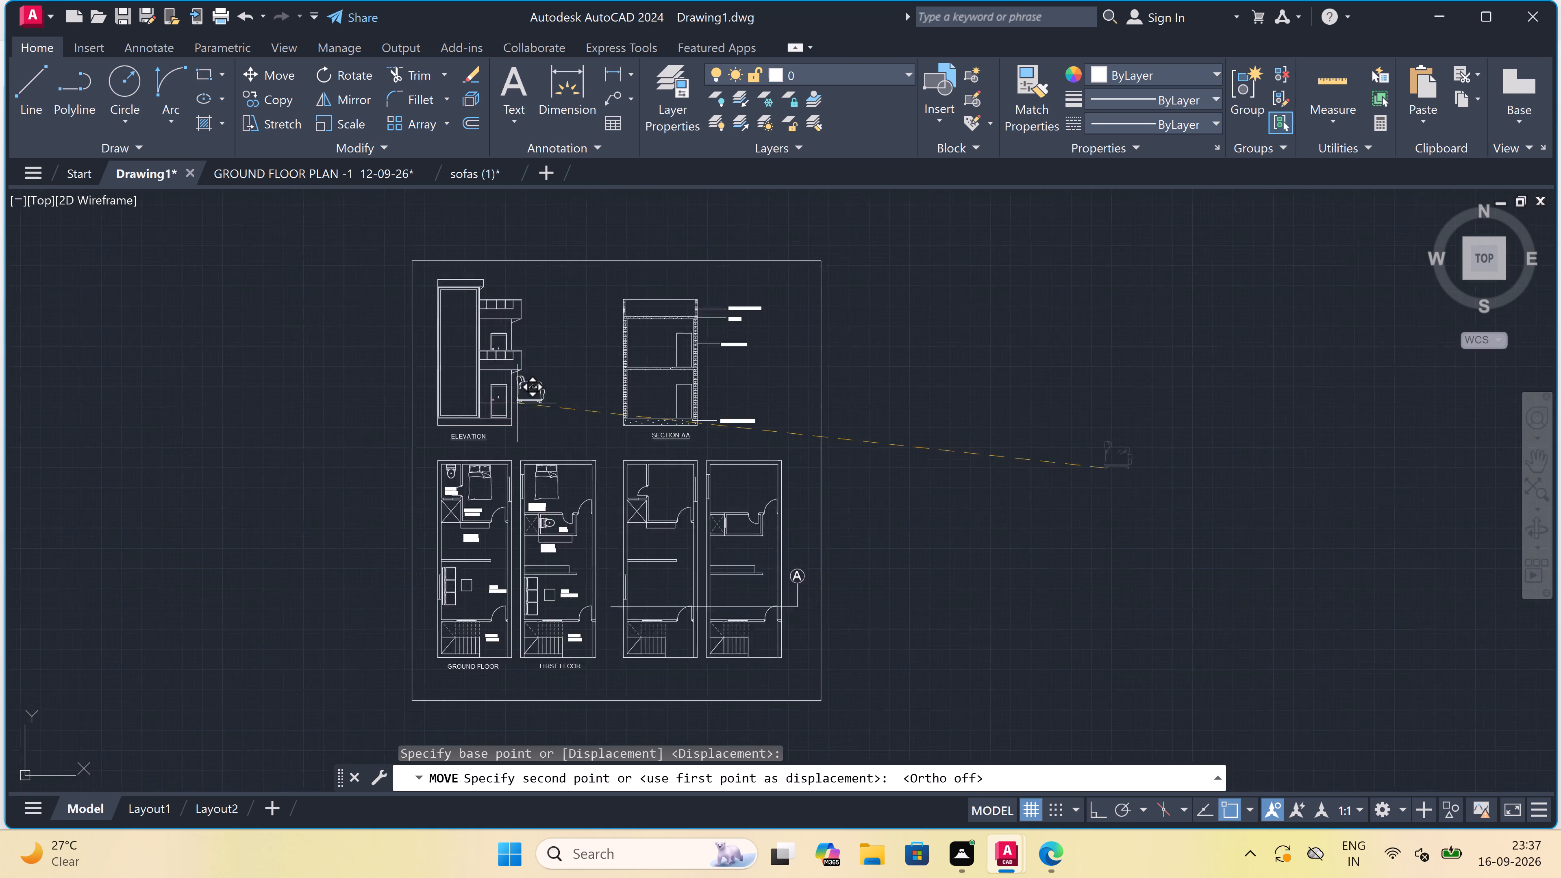
scroll(685, 414, up, 1)
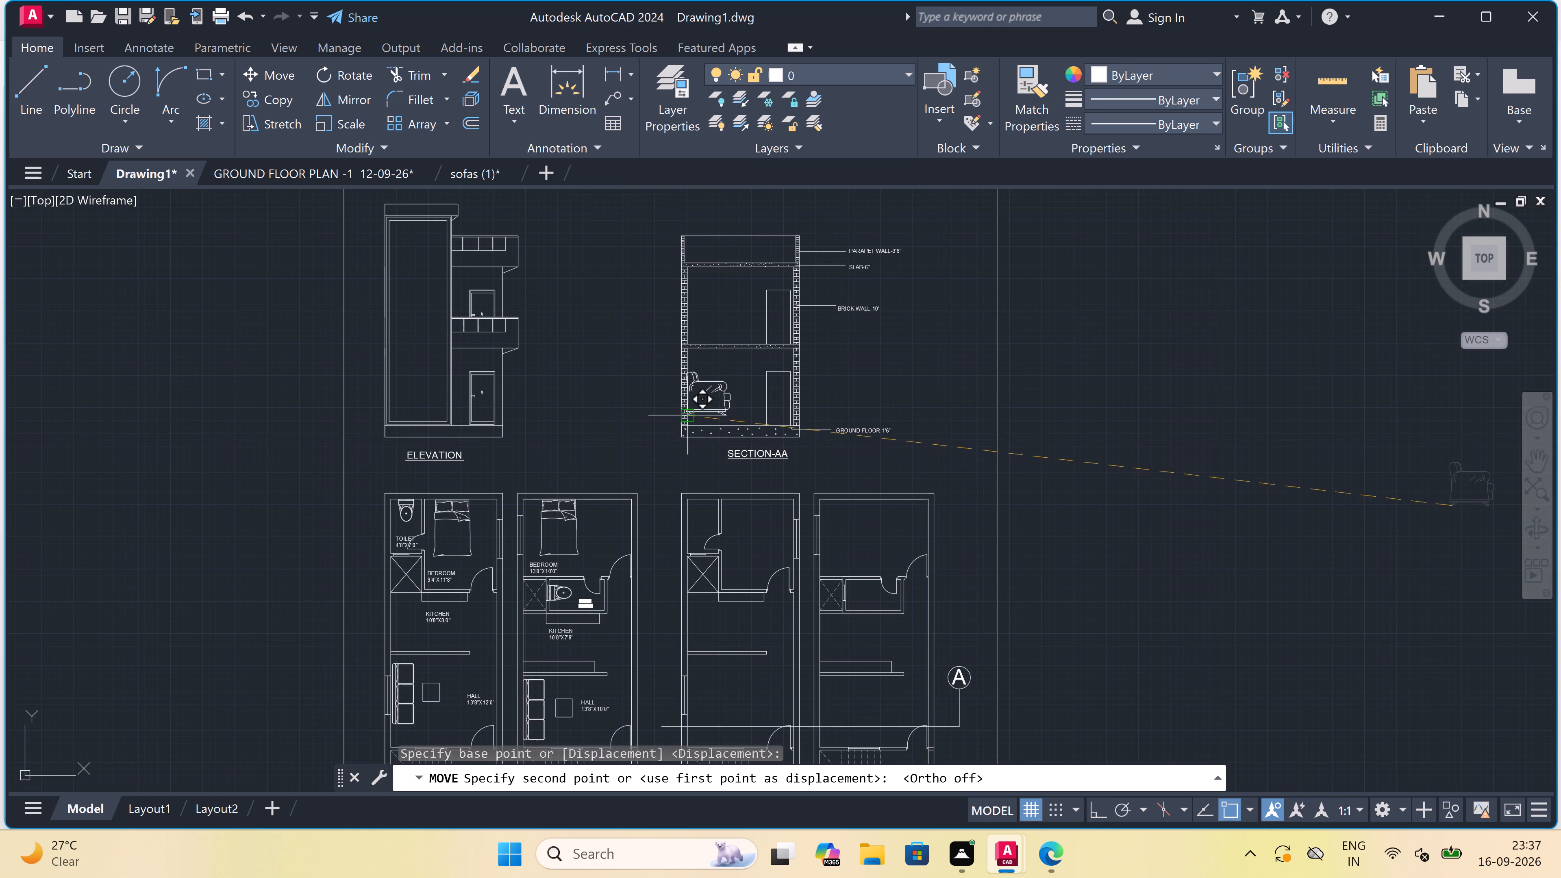
scroll(685, 414, up, 2)
scroll(694, 469, up, 3)
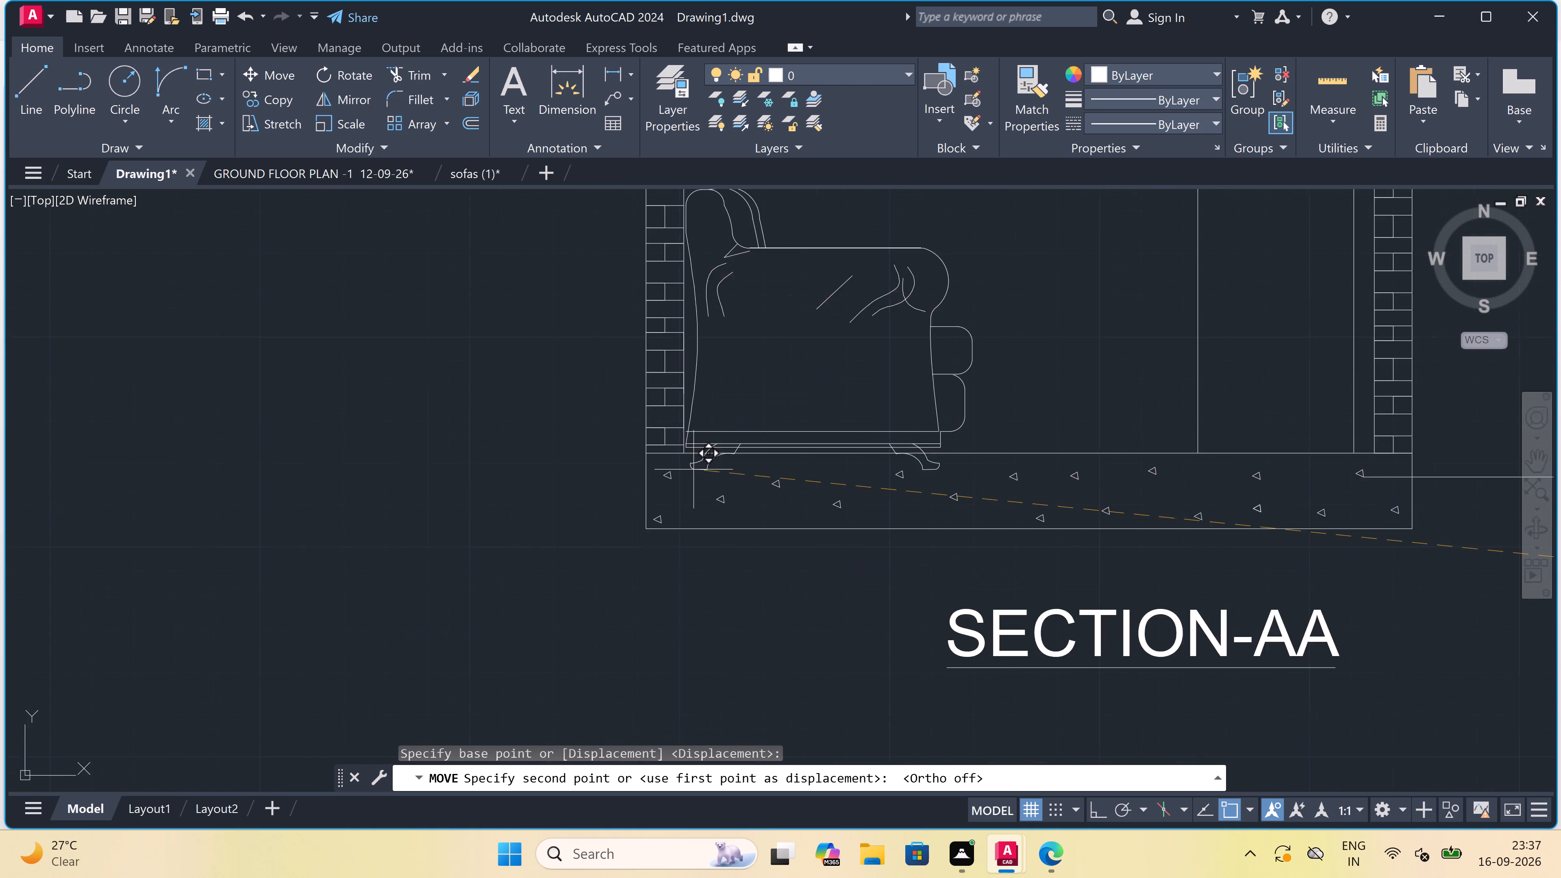
scroll(694, 469, up, 1)
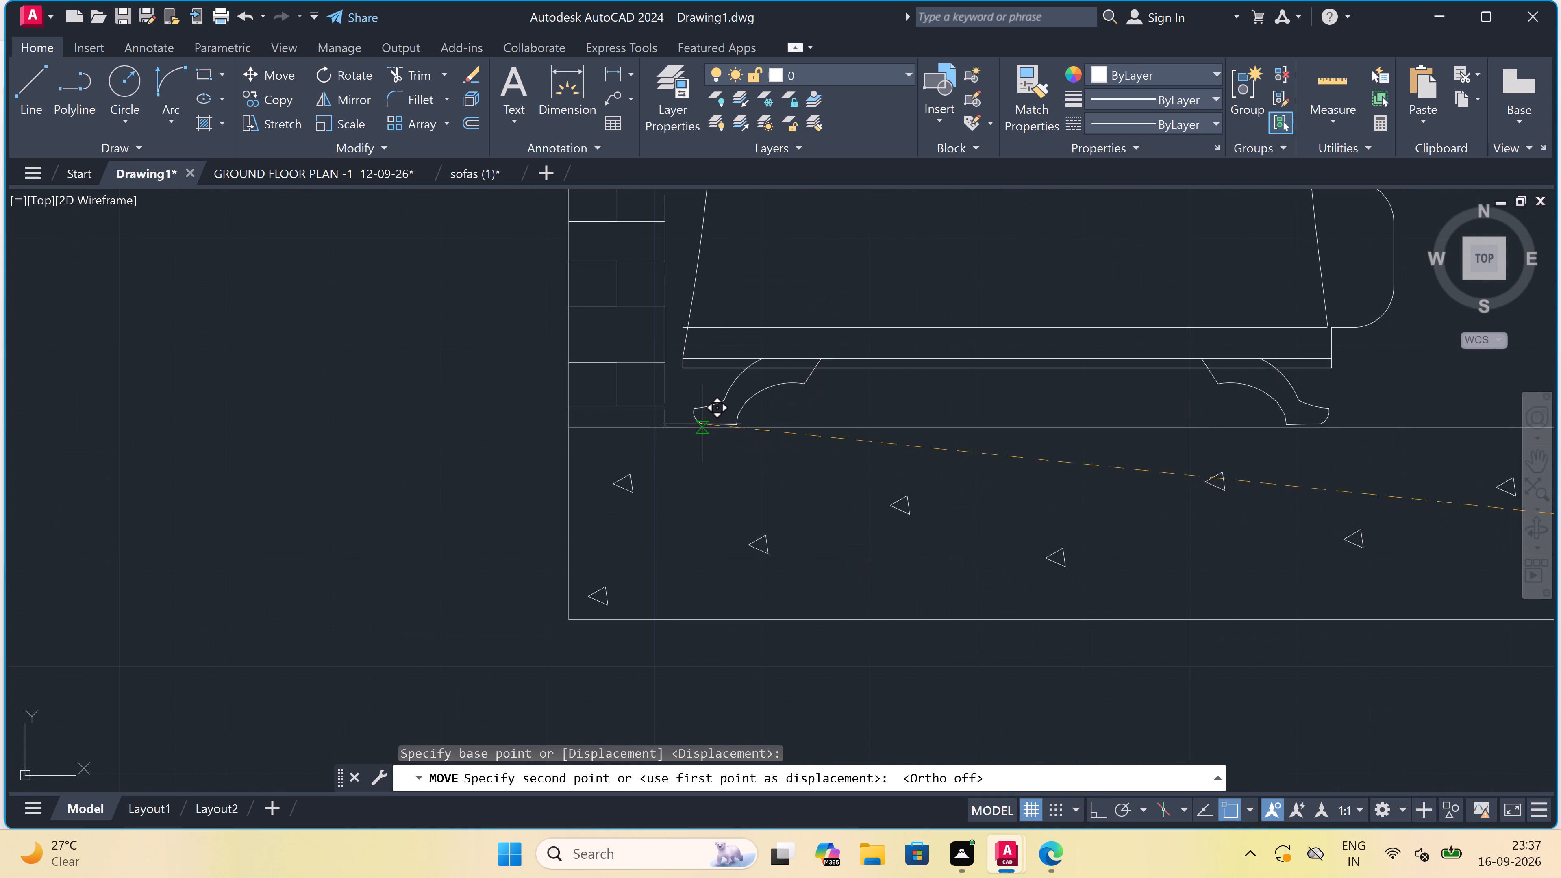
scroll(702, 424, up, 1)
scroll(702, 424, down, 2)
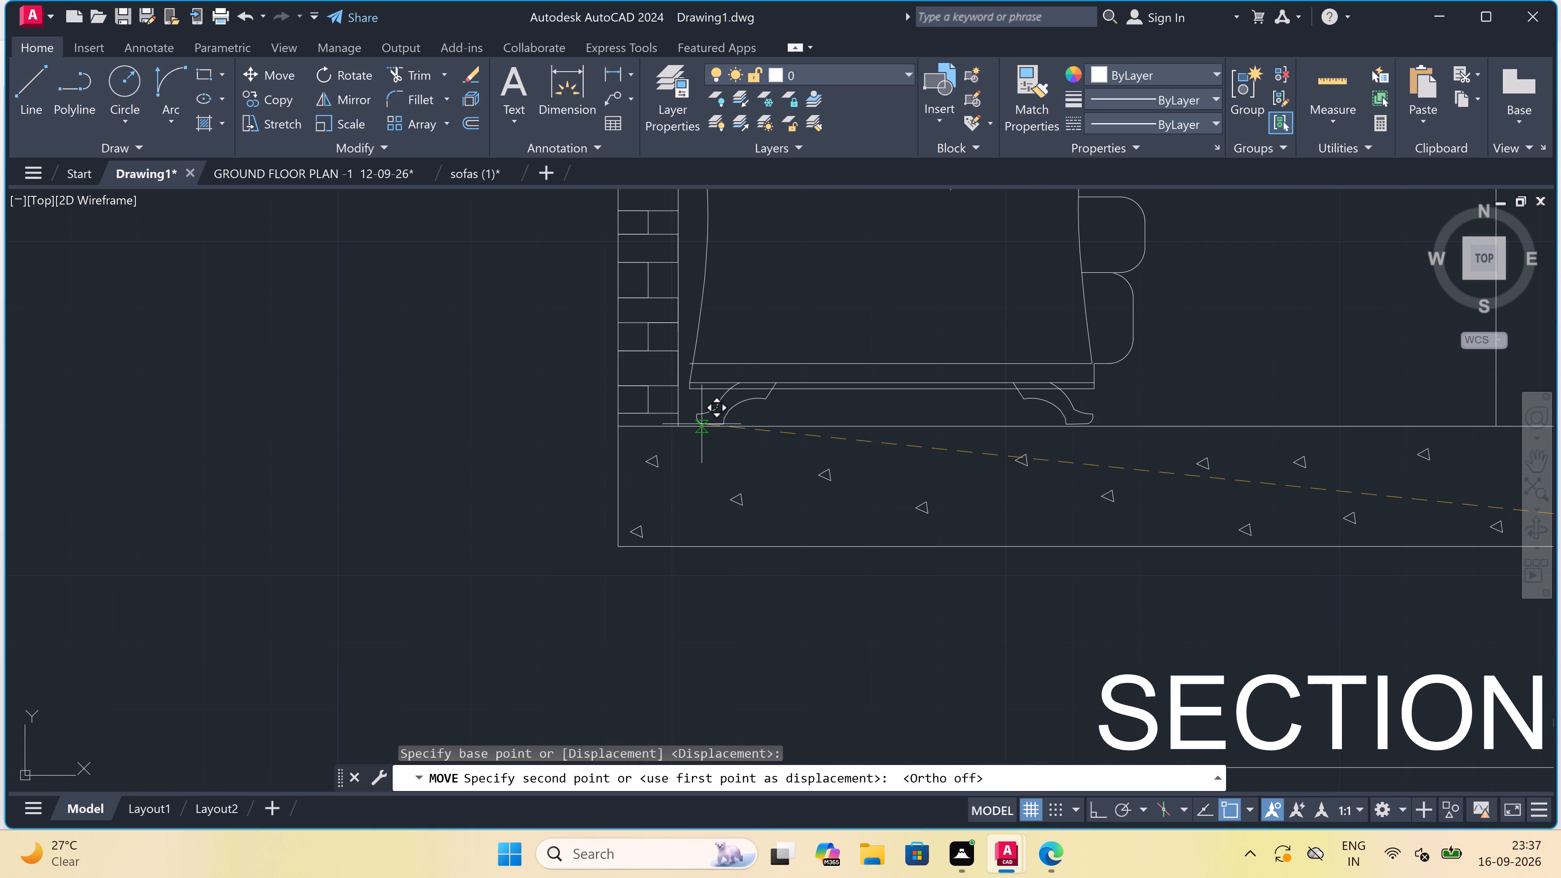
scroll(702, 424, up, 3)
click(700, 425)
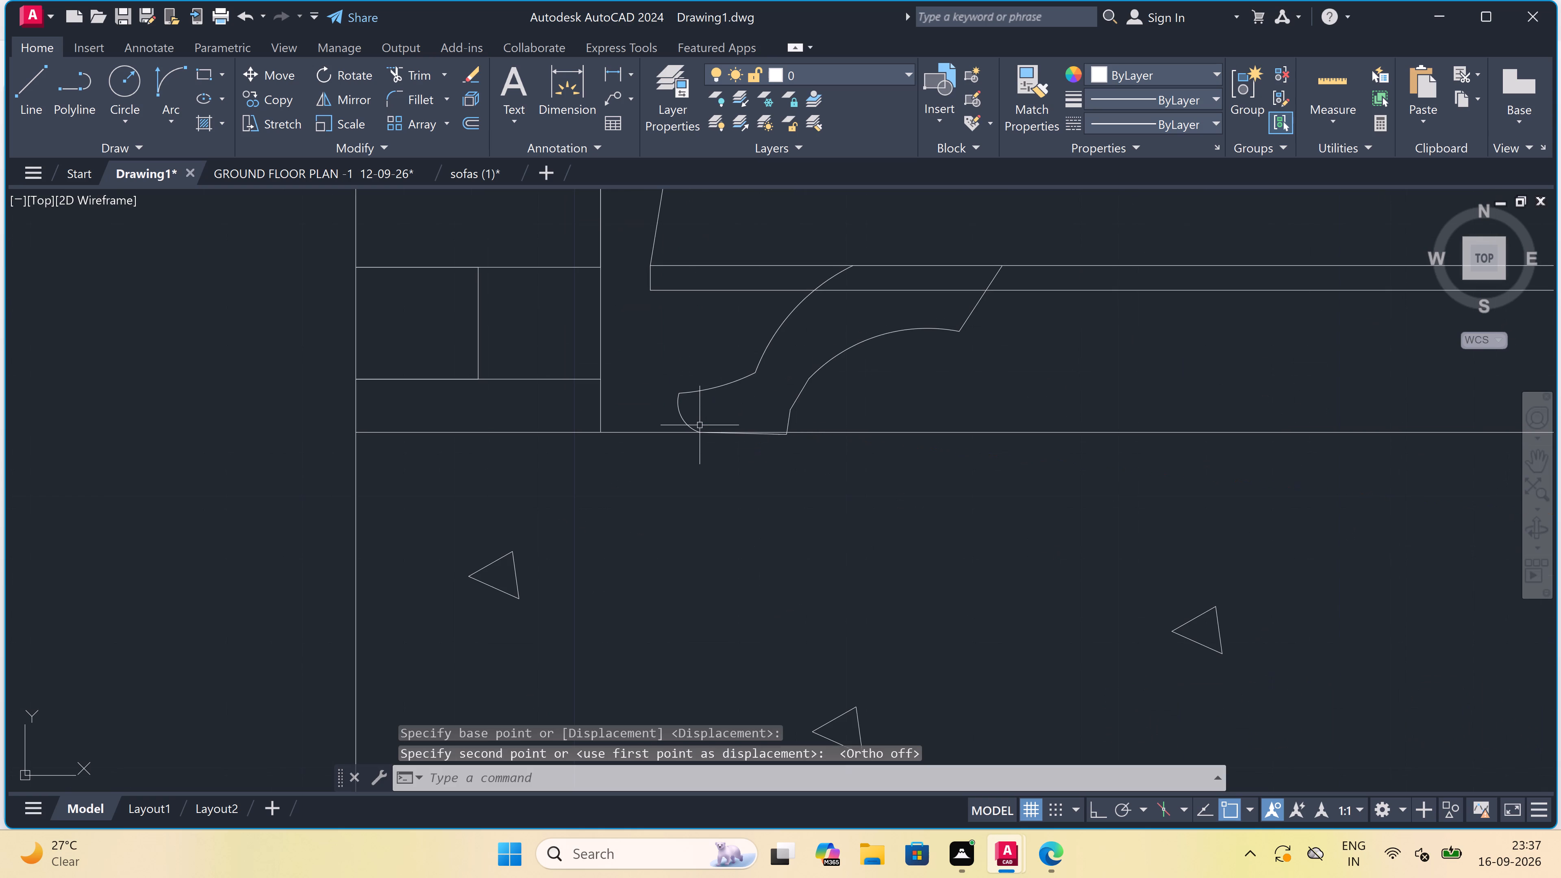
Scale the sofa in SECTION-AA down freehand from a point near its backrest, to slightly under half its size.
scroll(700, 422, down, 5)
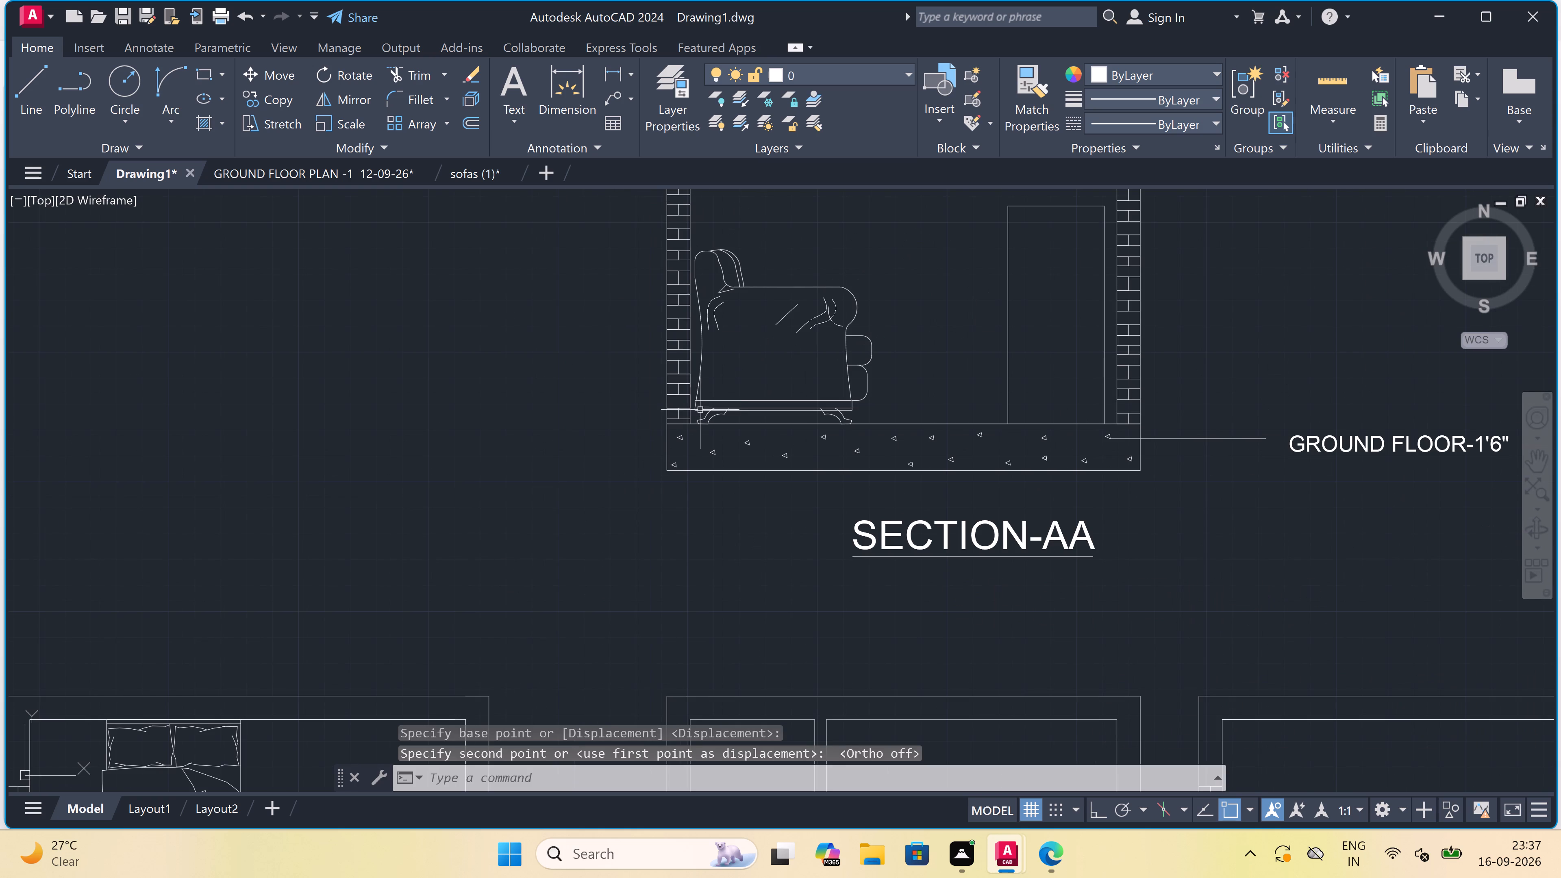
scroll(719, 350, down, 6)
scroll(719, 350, up, 3)
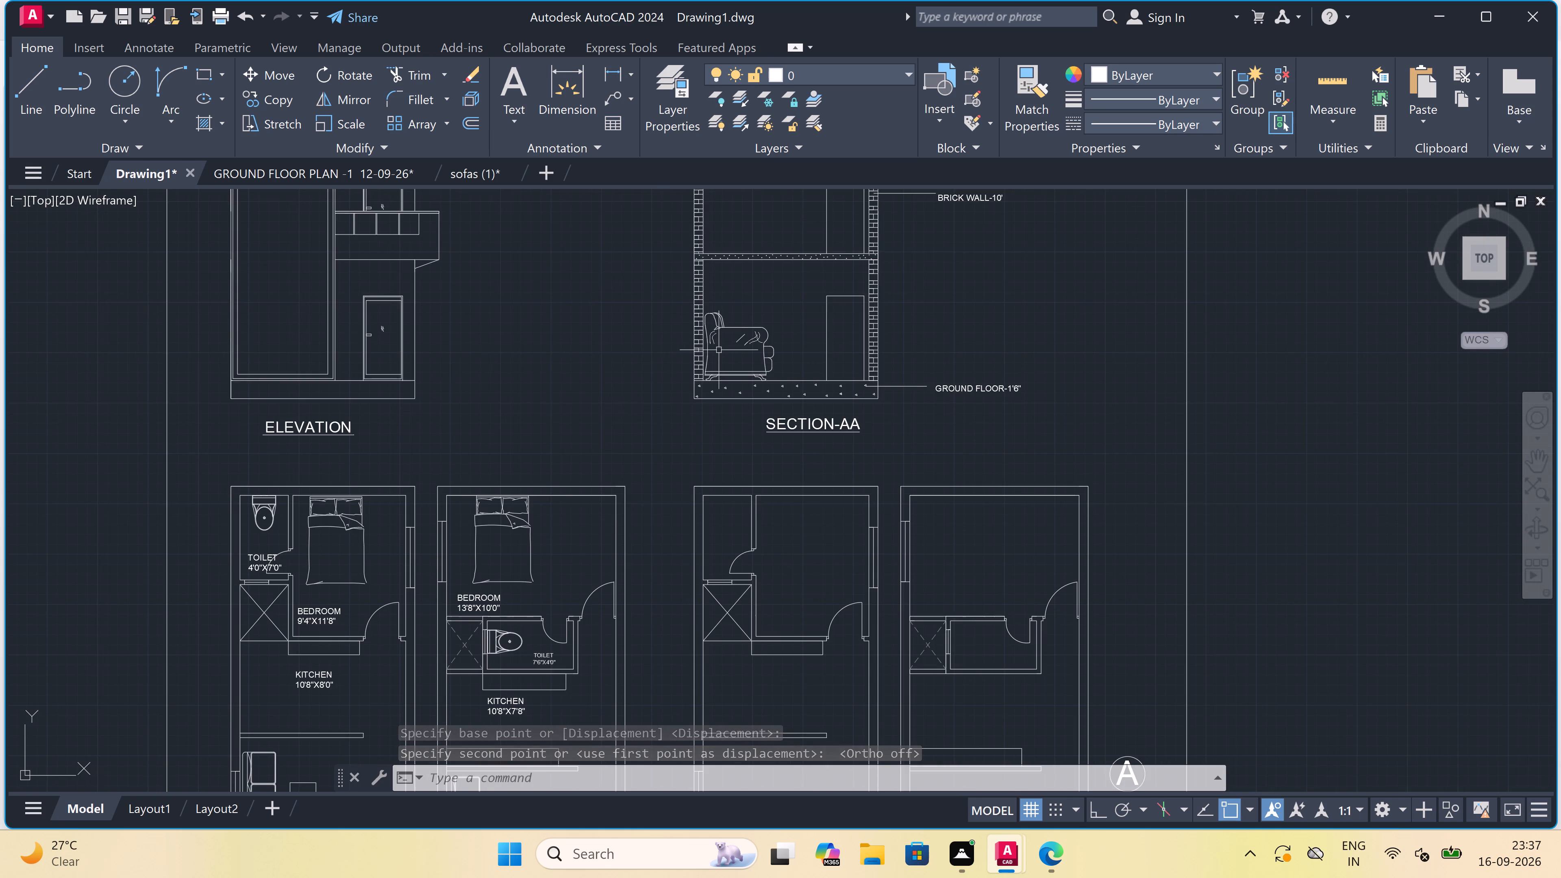
scroll(719, 350, down, 1)
scroll(719, 350, up, 2)
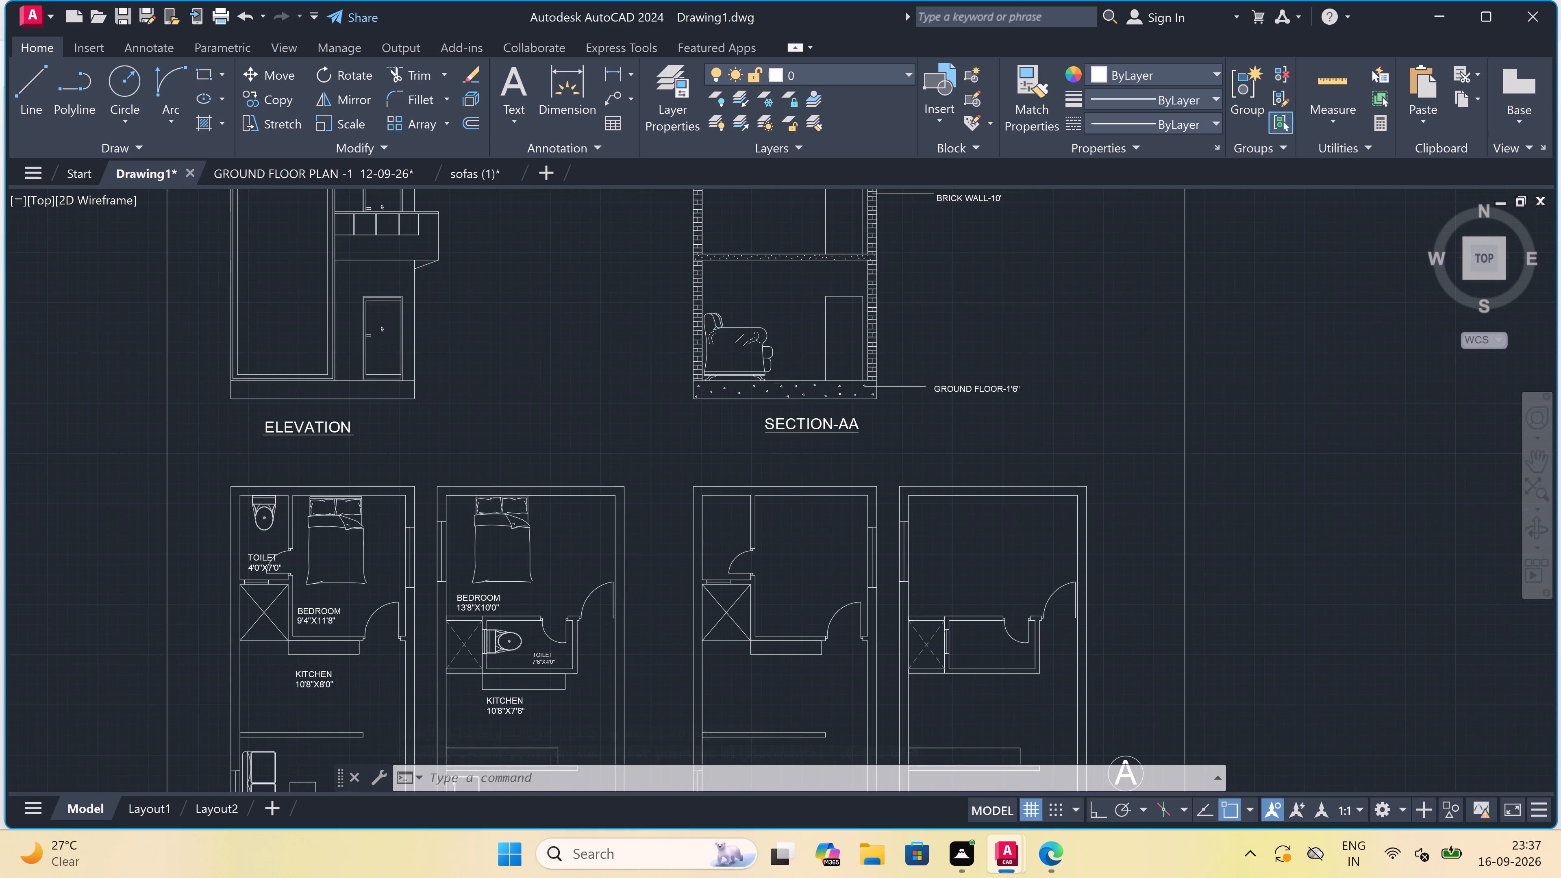
drag(781, 312, 780, 312)
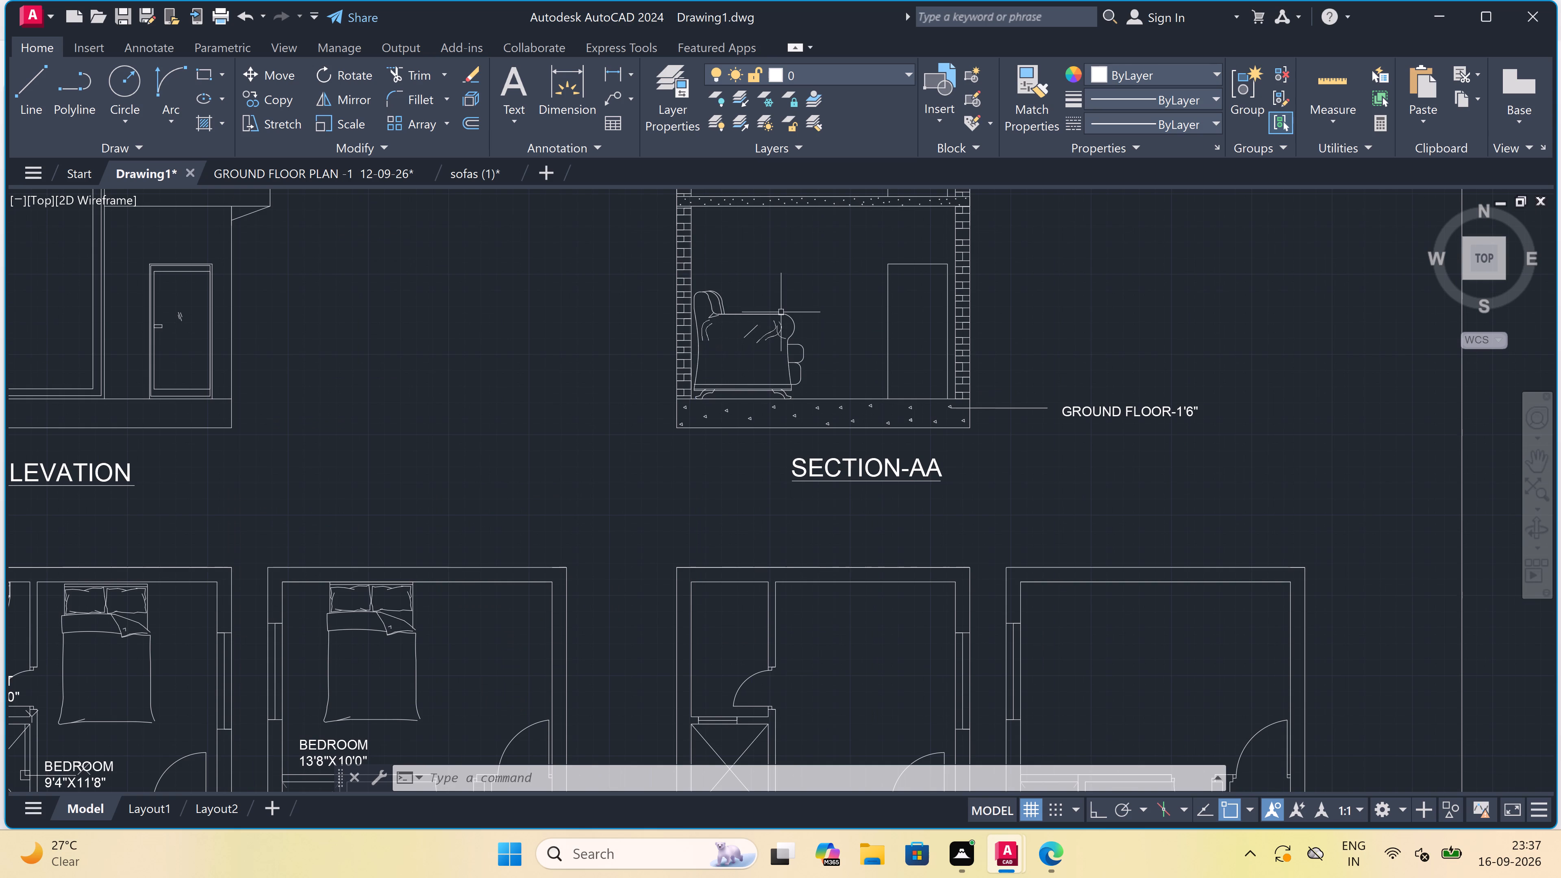
drag(780, 312, 775, 317)
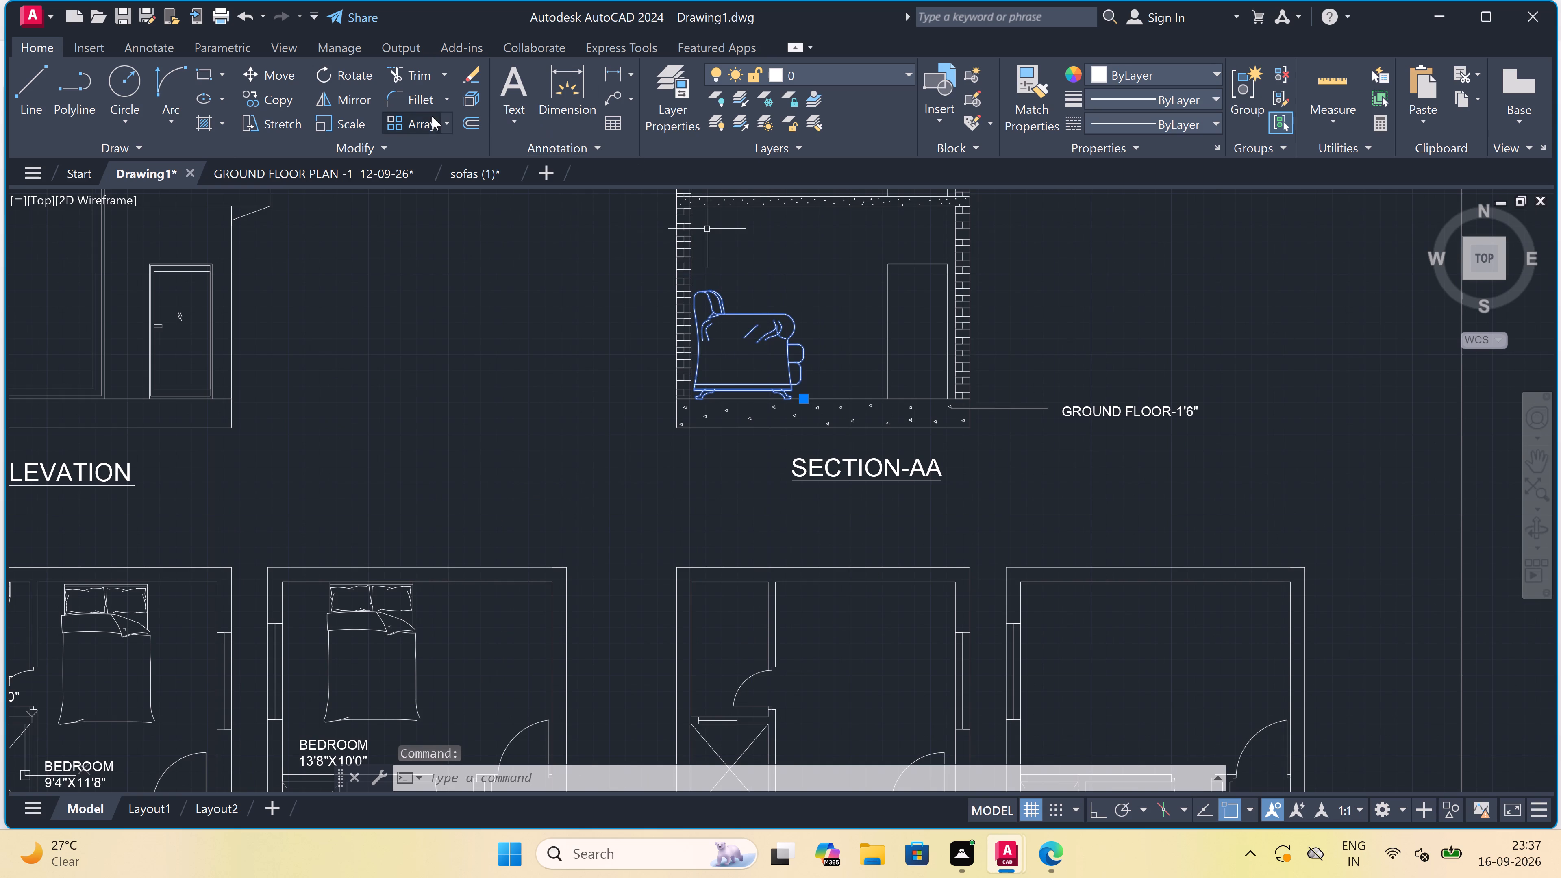
click(346, 120)
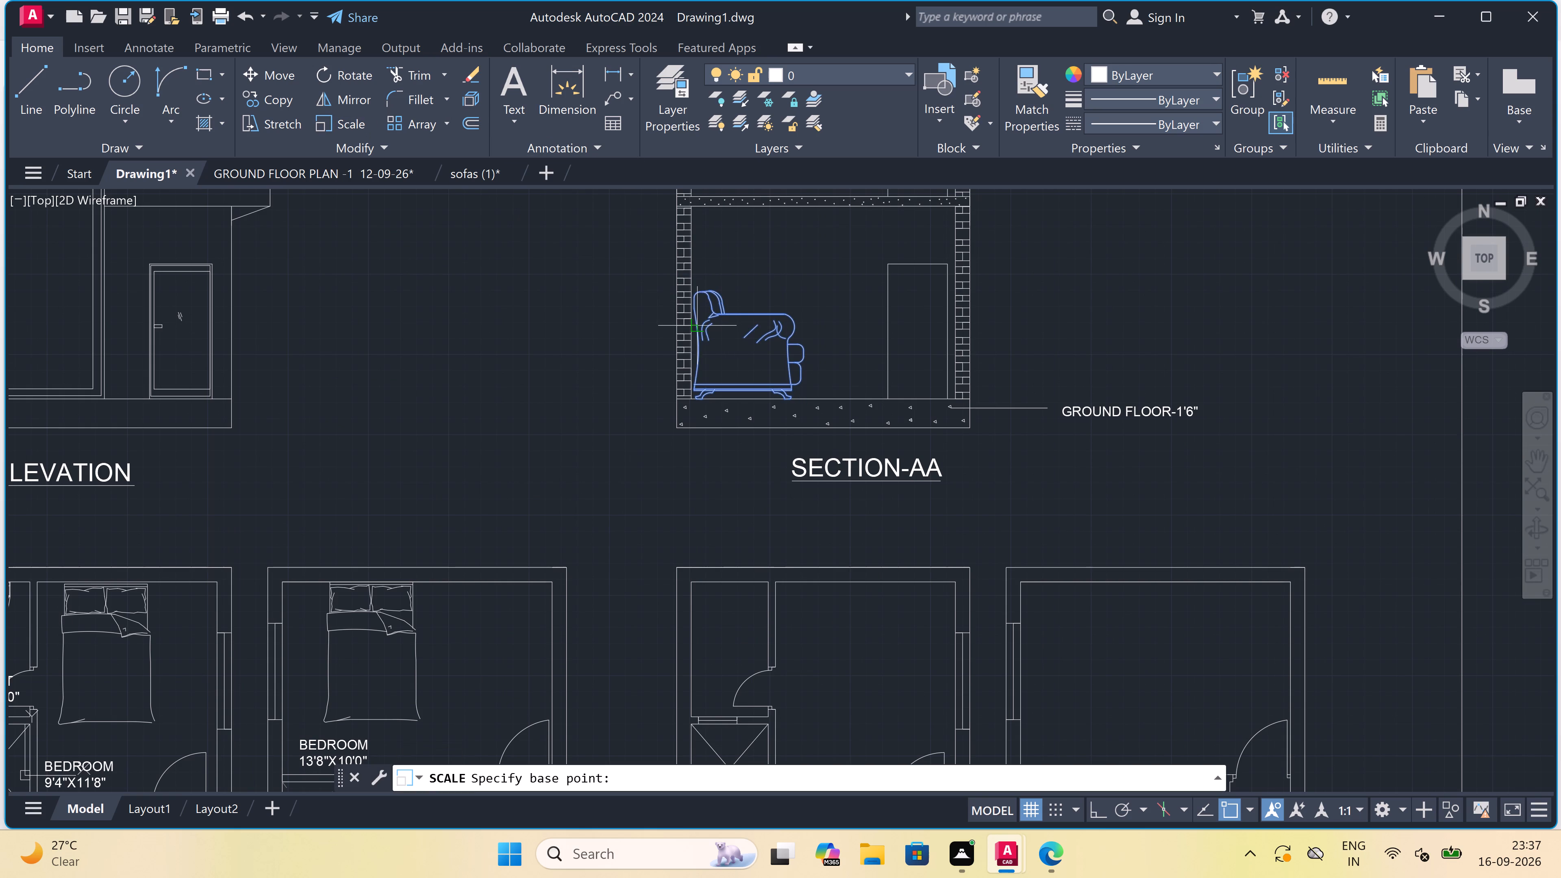
scroll(702, 322, up, 1)
click(728, 323)
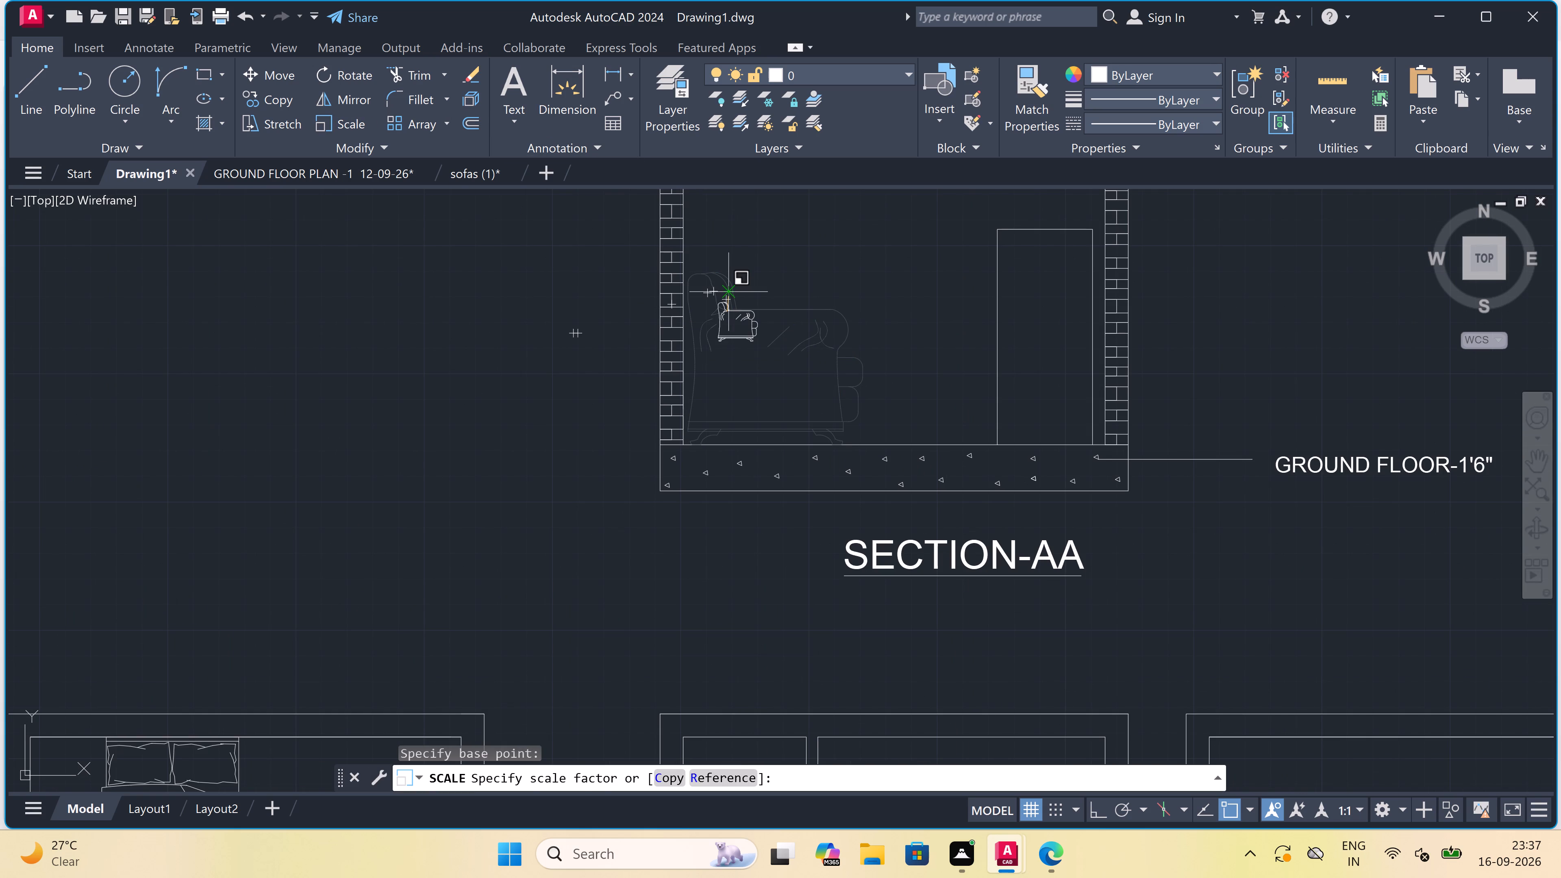
double_click(726, 272)
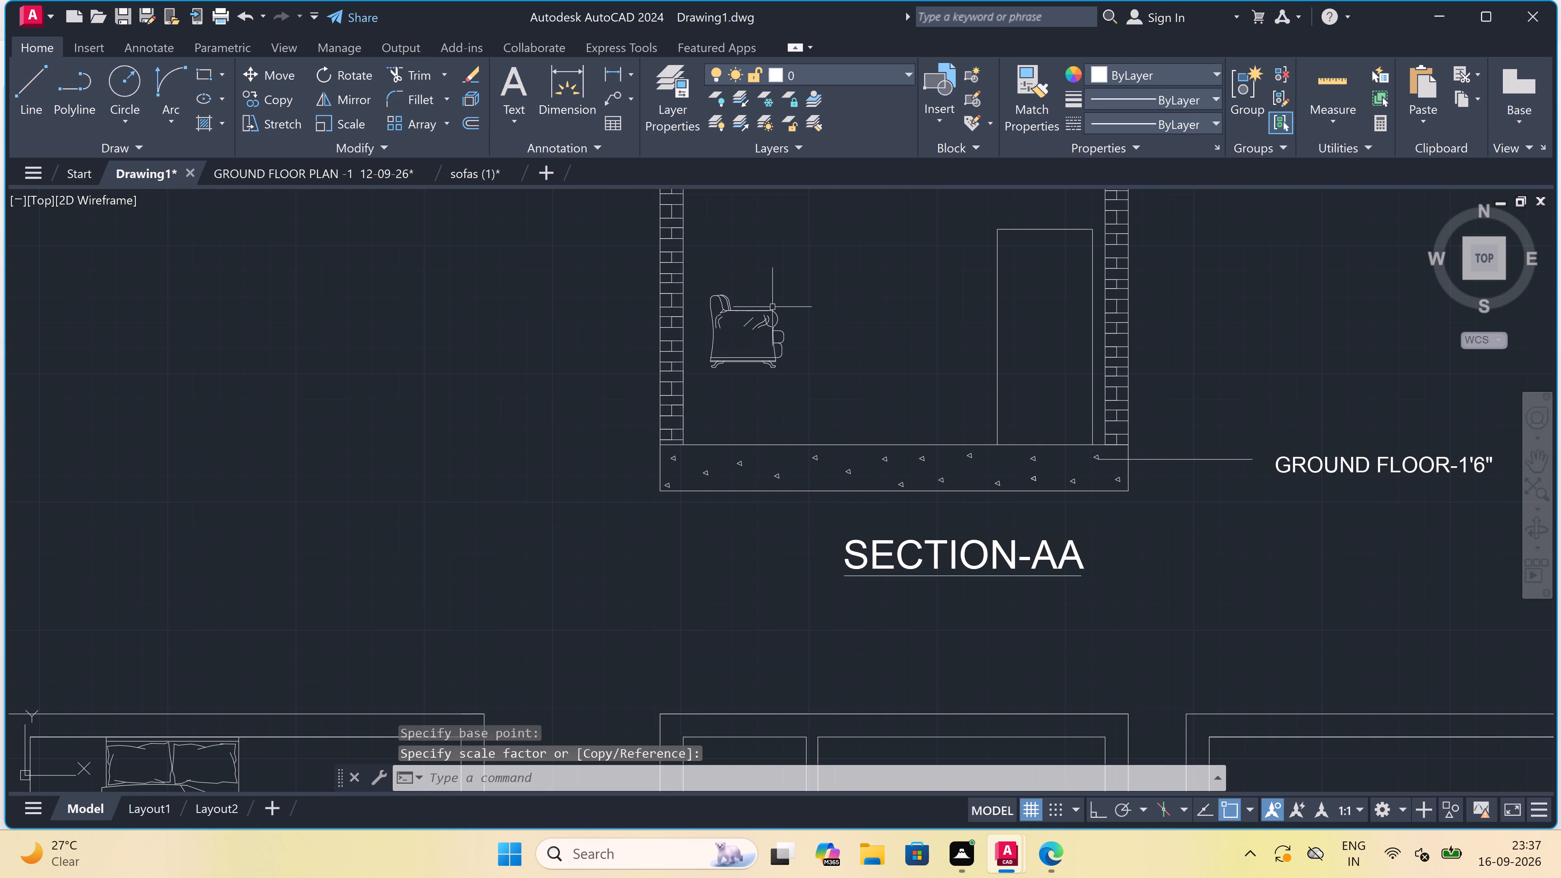
Move the reduced sofa down to the ground floor of SECTION-AA, close against the left brick wall.
drag(813, 266, 796, 273)
click(698, 378)
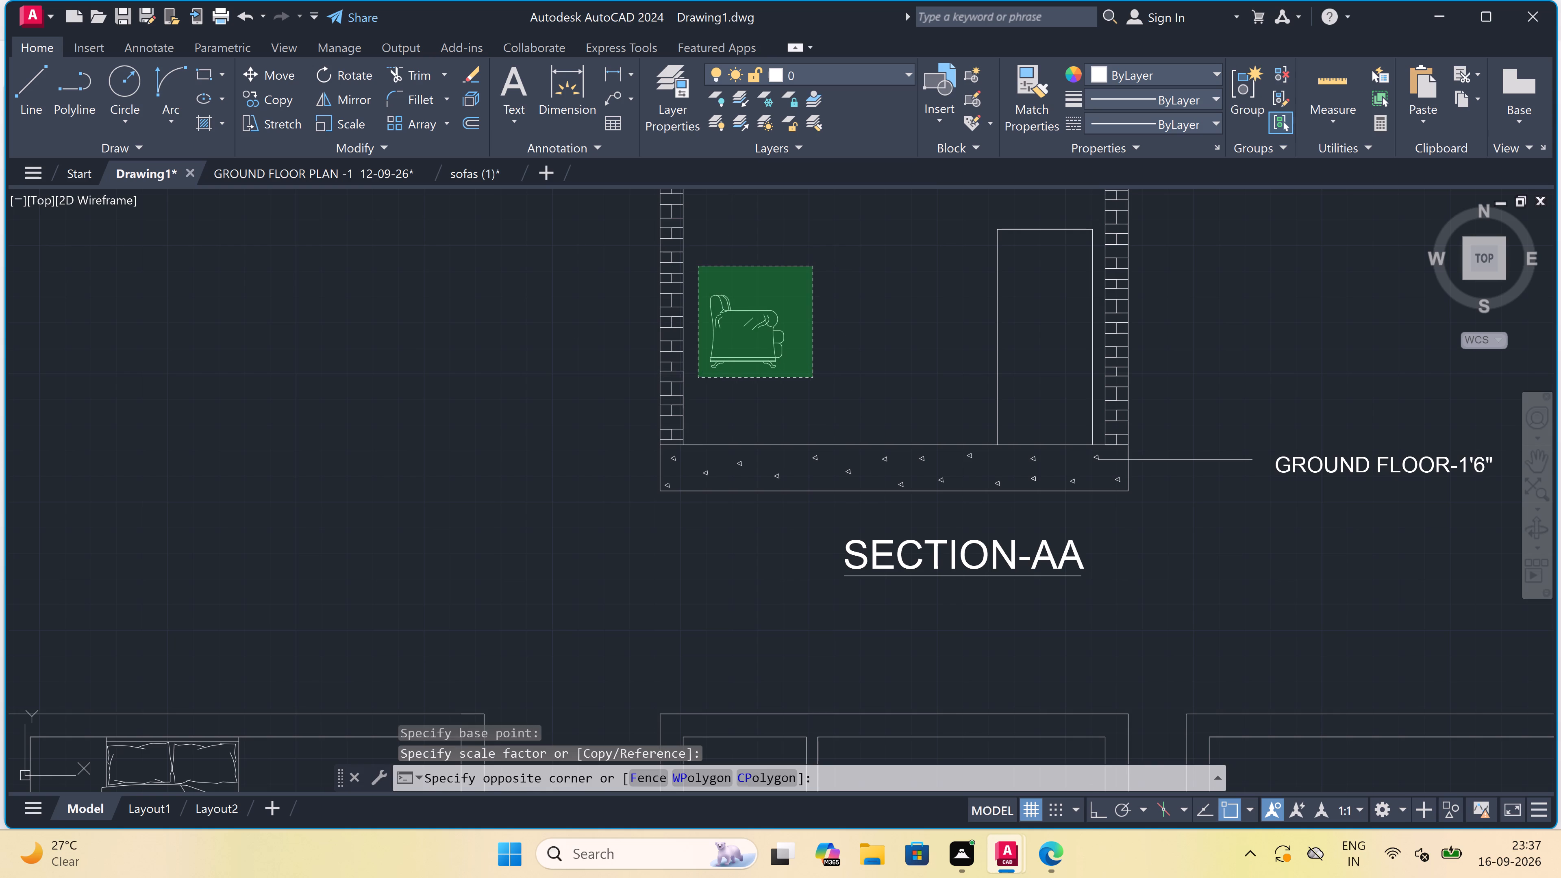
click(268, 69)
scroll(671, 288, up, 2)
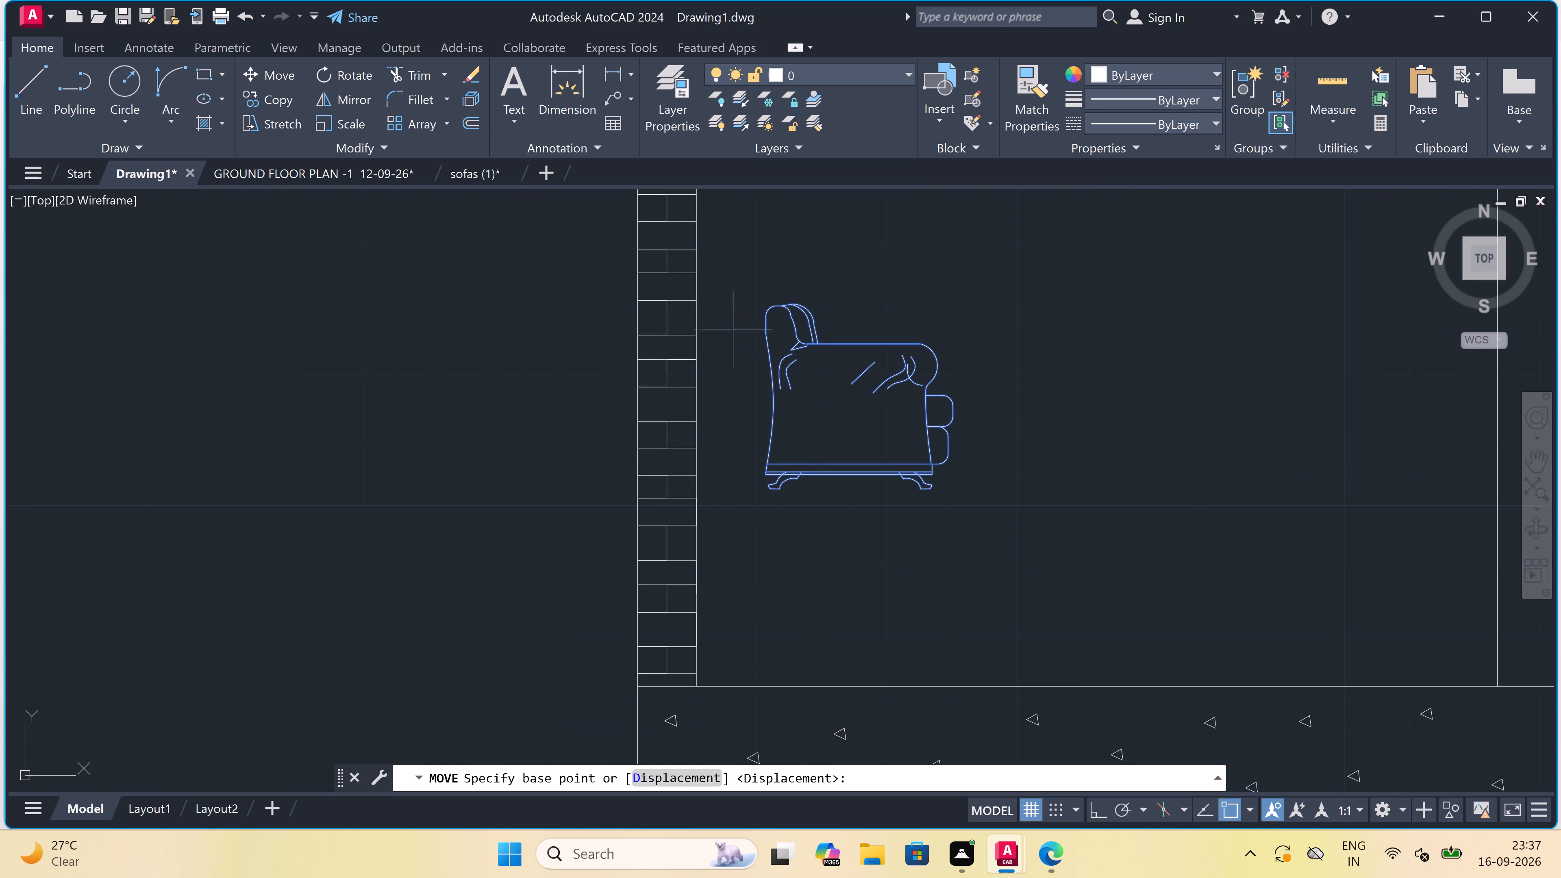
scroll(807, 363, down, 1)
double_click(805, 362)
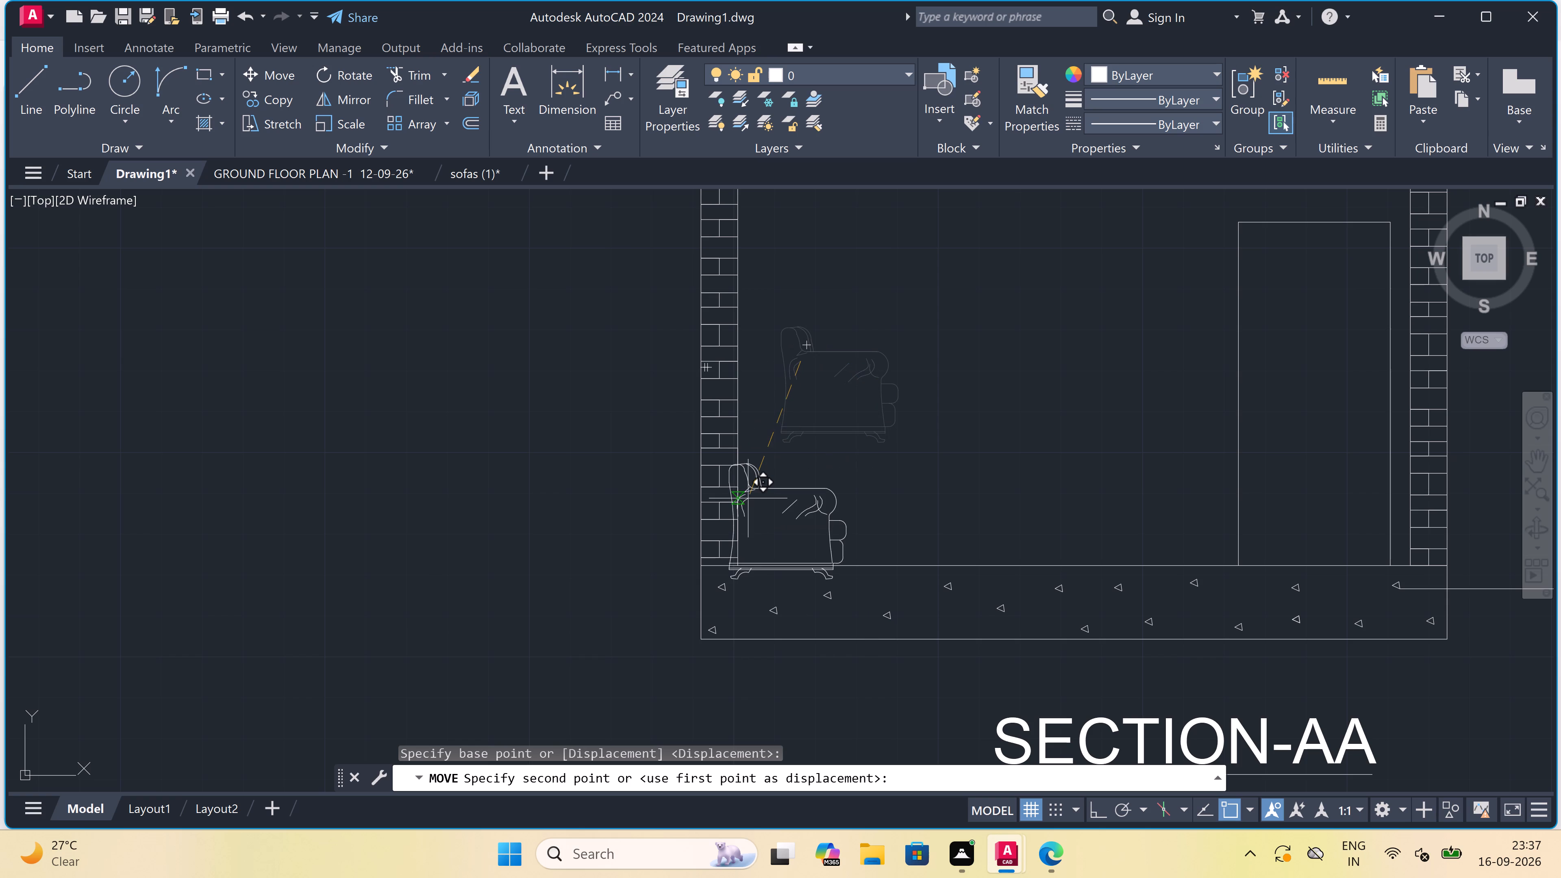
scroll(760, 483, up, 1)
double_click(764, 477)
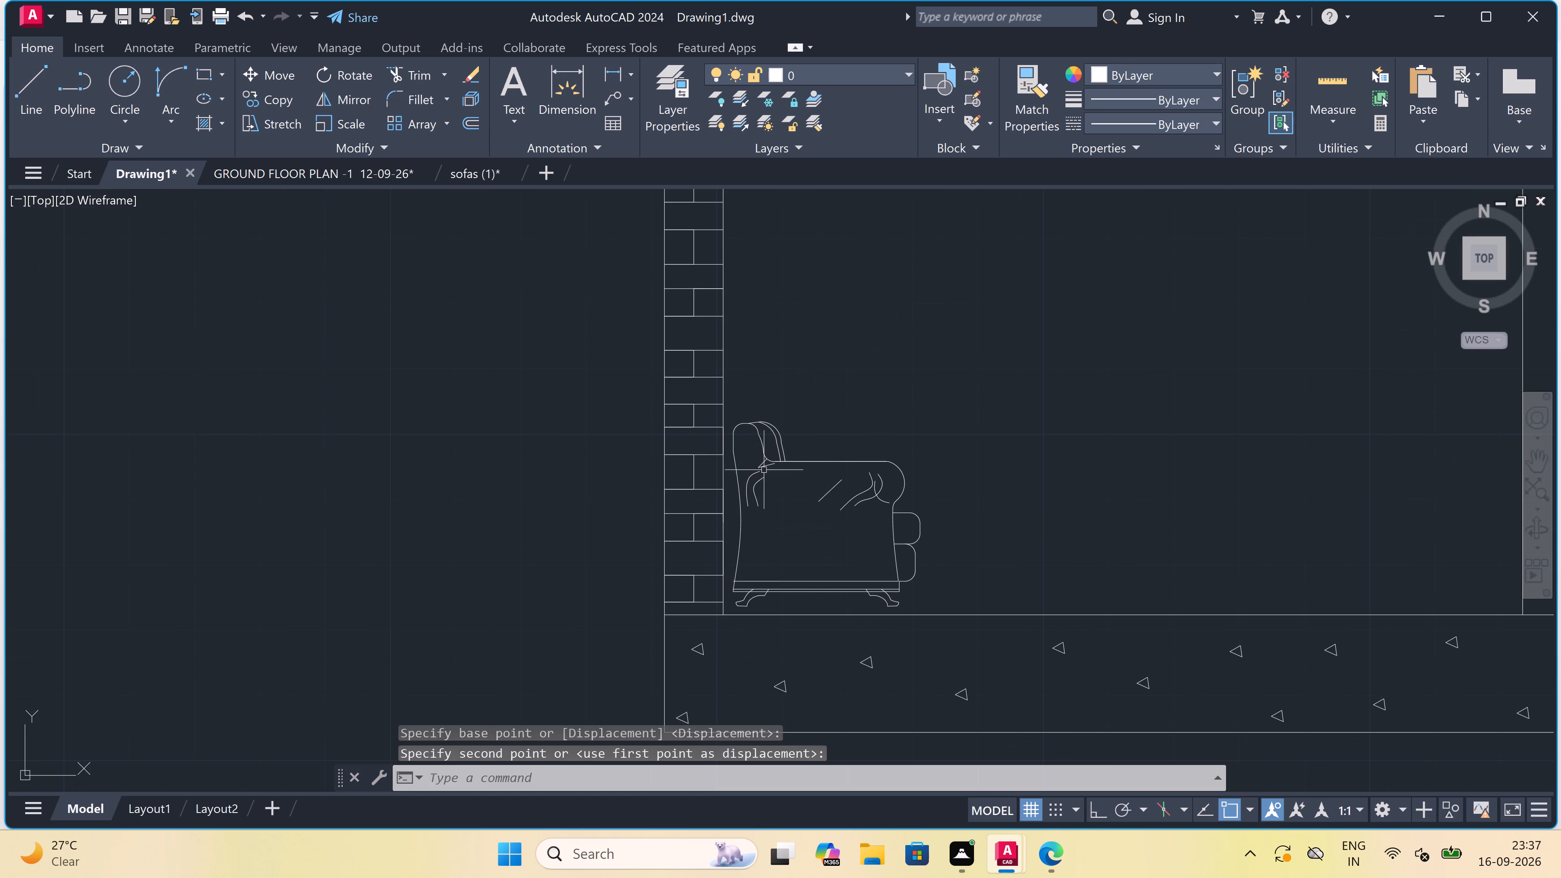
key(Escape)
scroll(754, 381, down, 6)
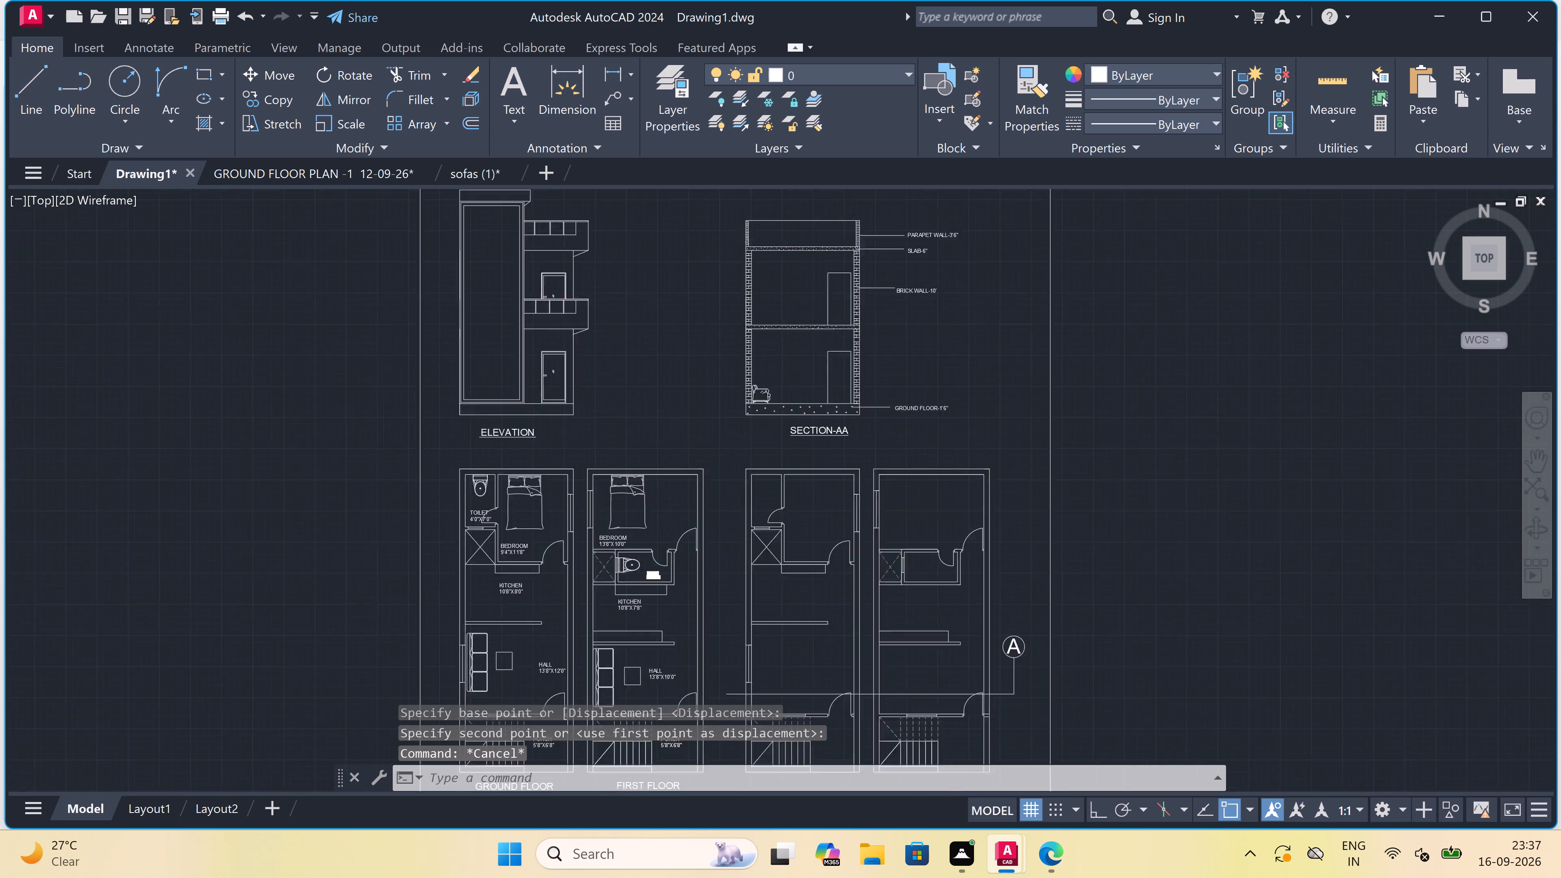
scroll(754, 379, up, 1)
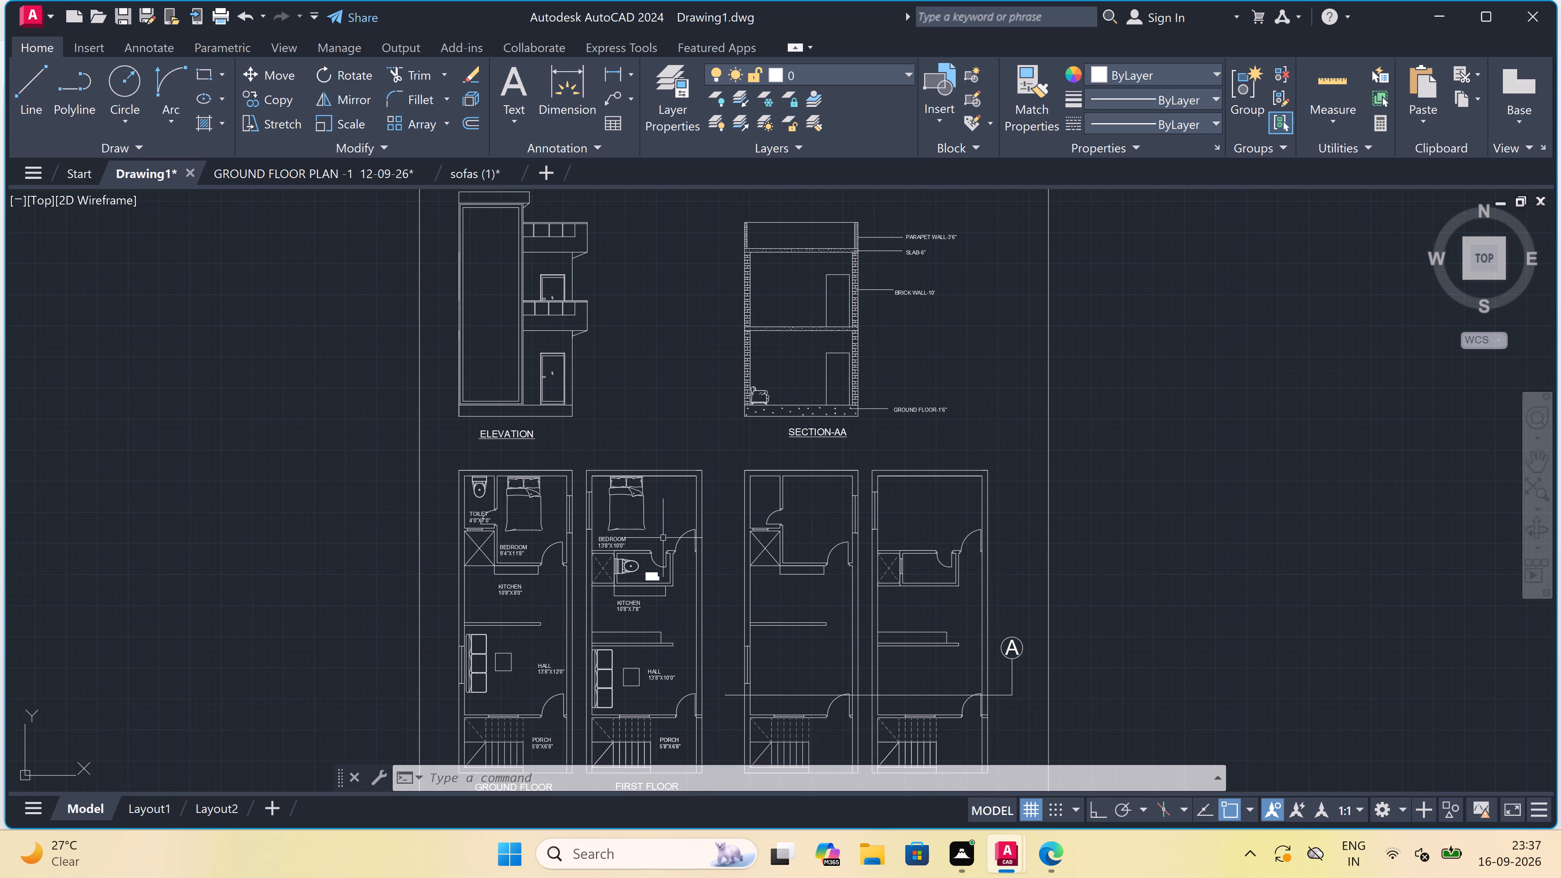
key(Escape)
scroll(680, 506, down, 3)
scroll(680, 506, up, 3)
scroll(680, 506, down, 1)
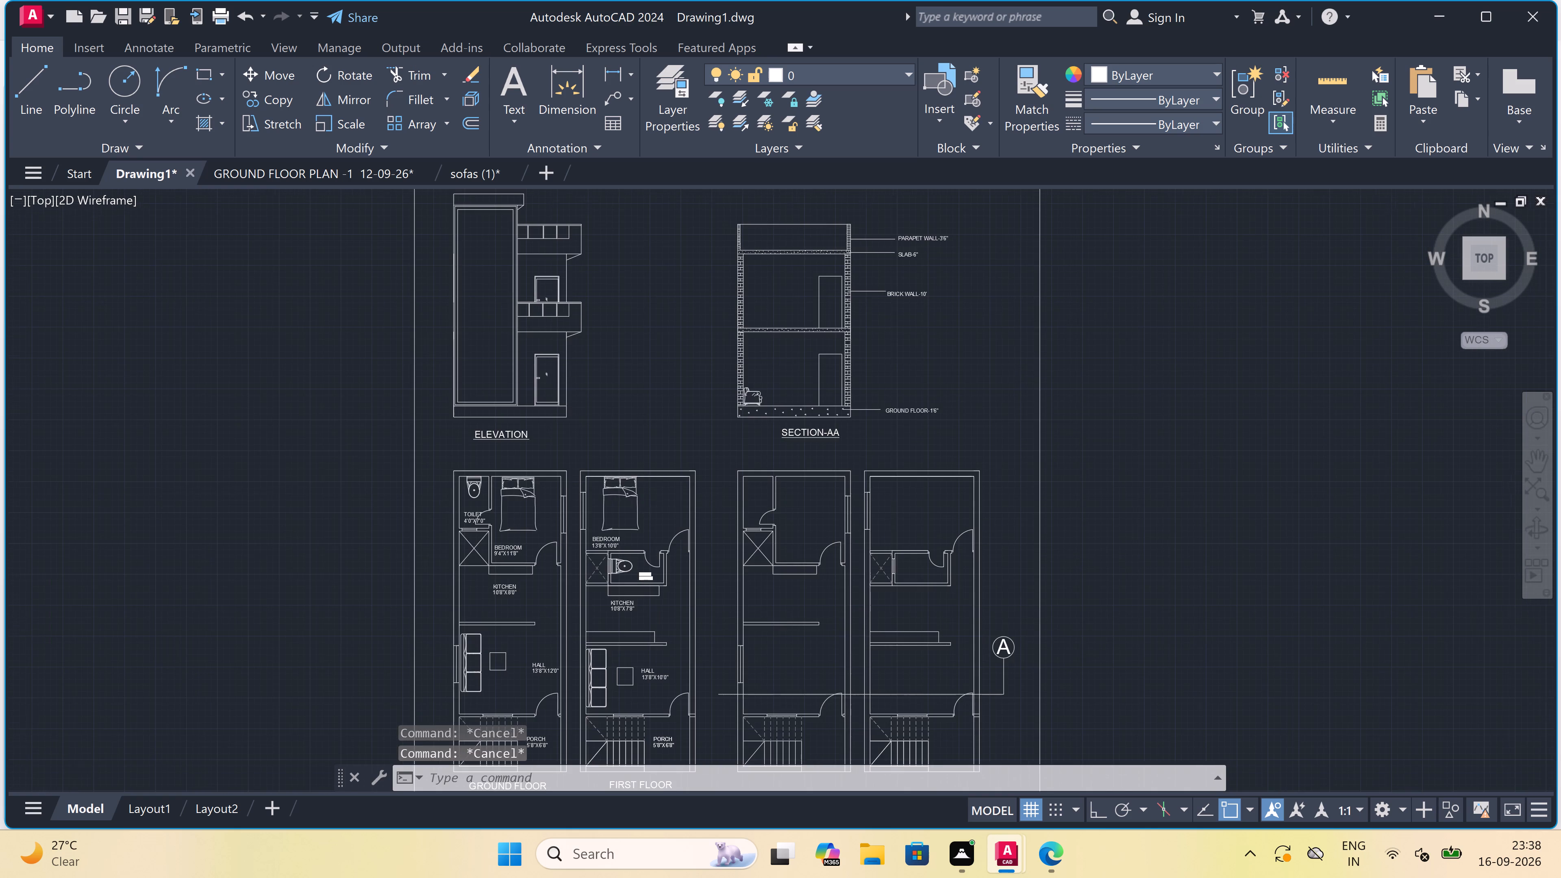
Switch from AutoCAD to the browser window with the Sofas download page.
click(1433, 22)
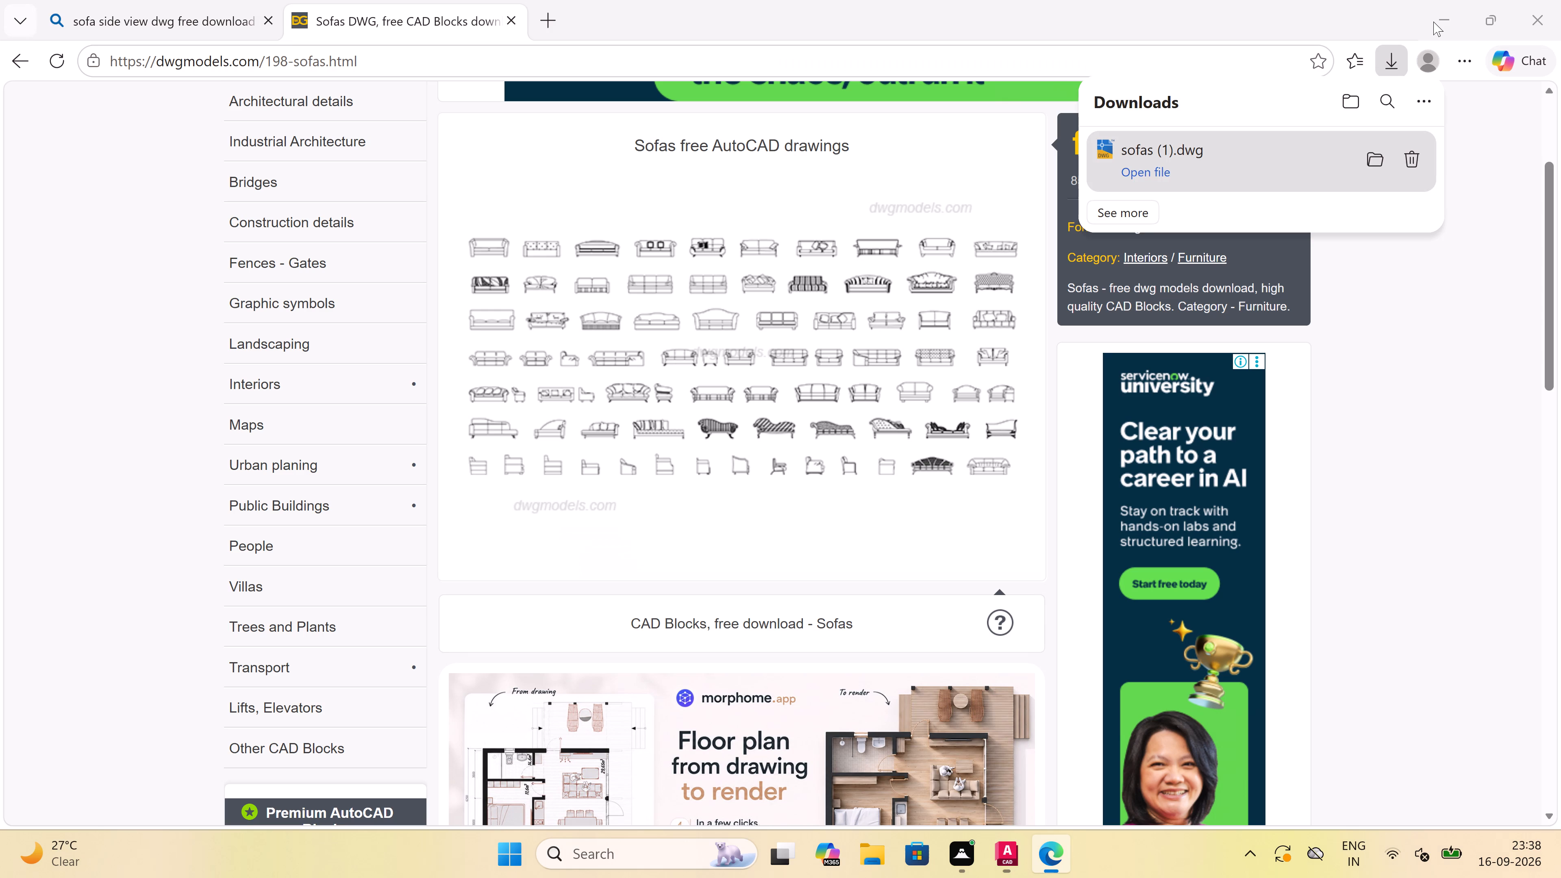
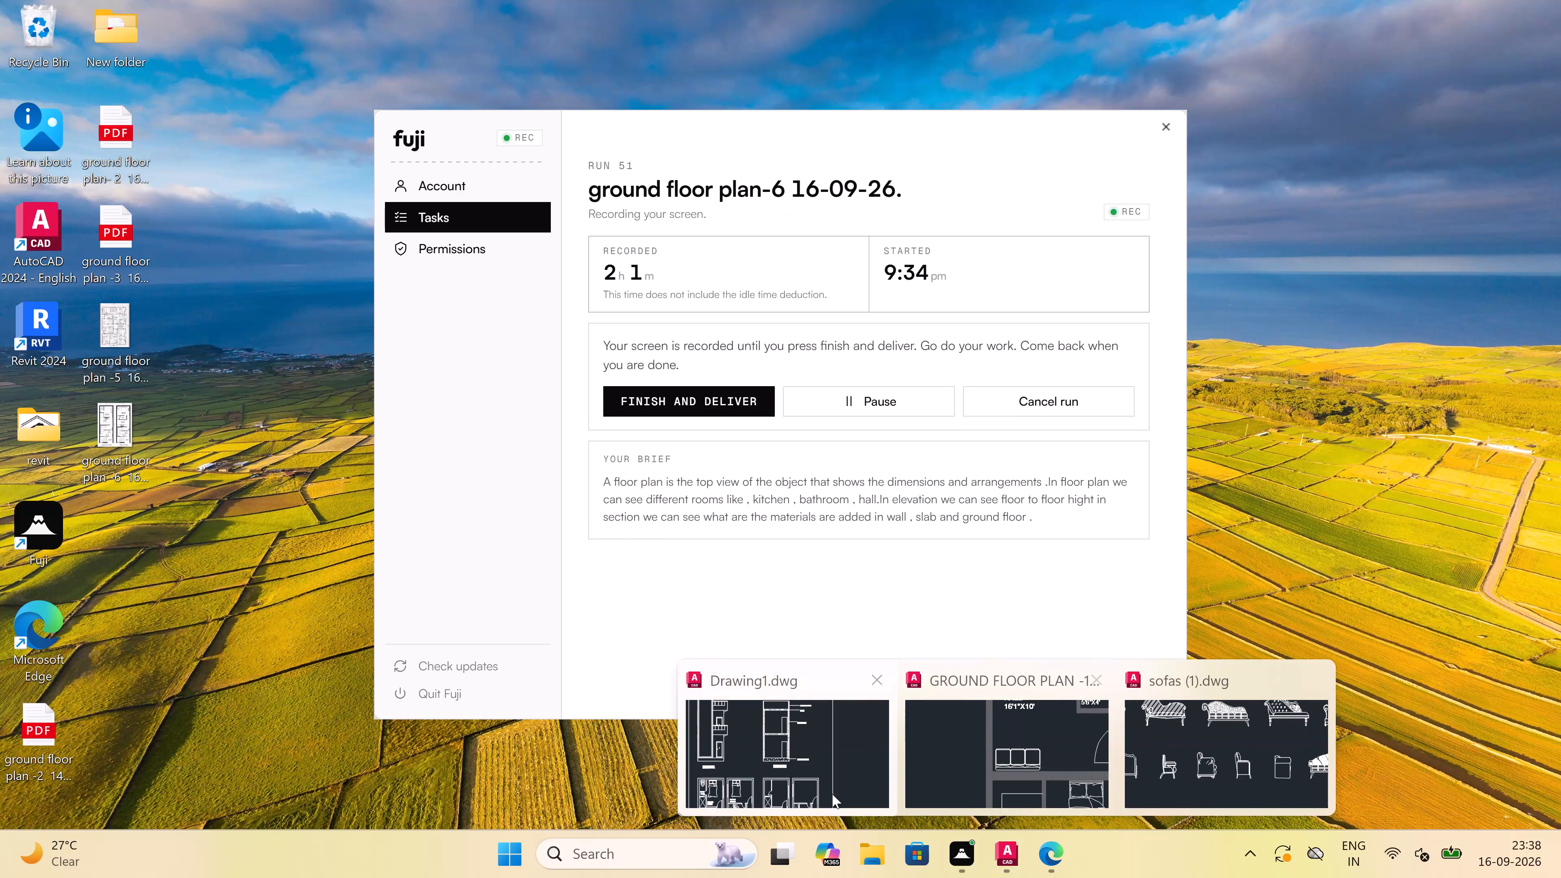
Switch to Drawing1 in AutoCAD and set its plot to DWG To PDF.pc3 on ISO A4 (297.00 x 210.00 MM) paper.
click(775, 780)
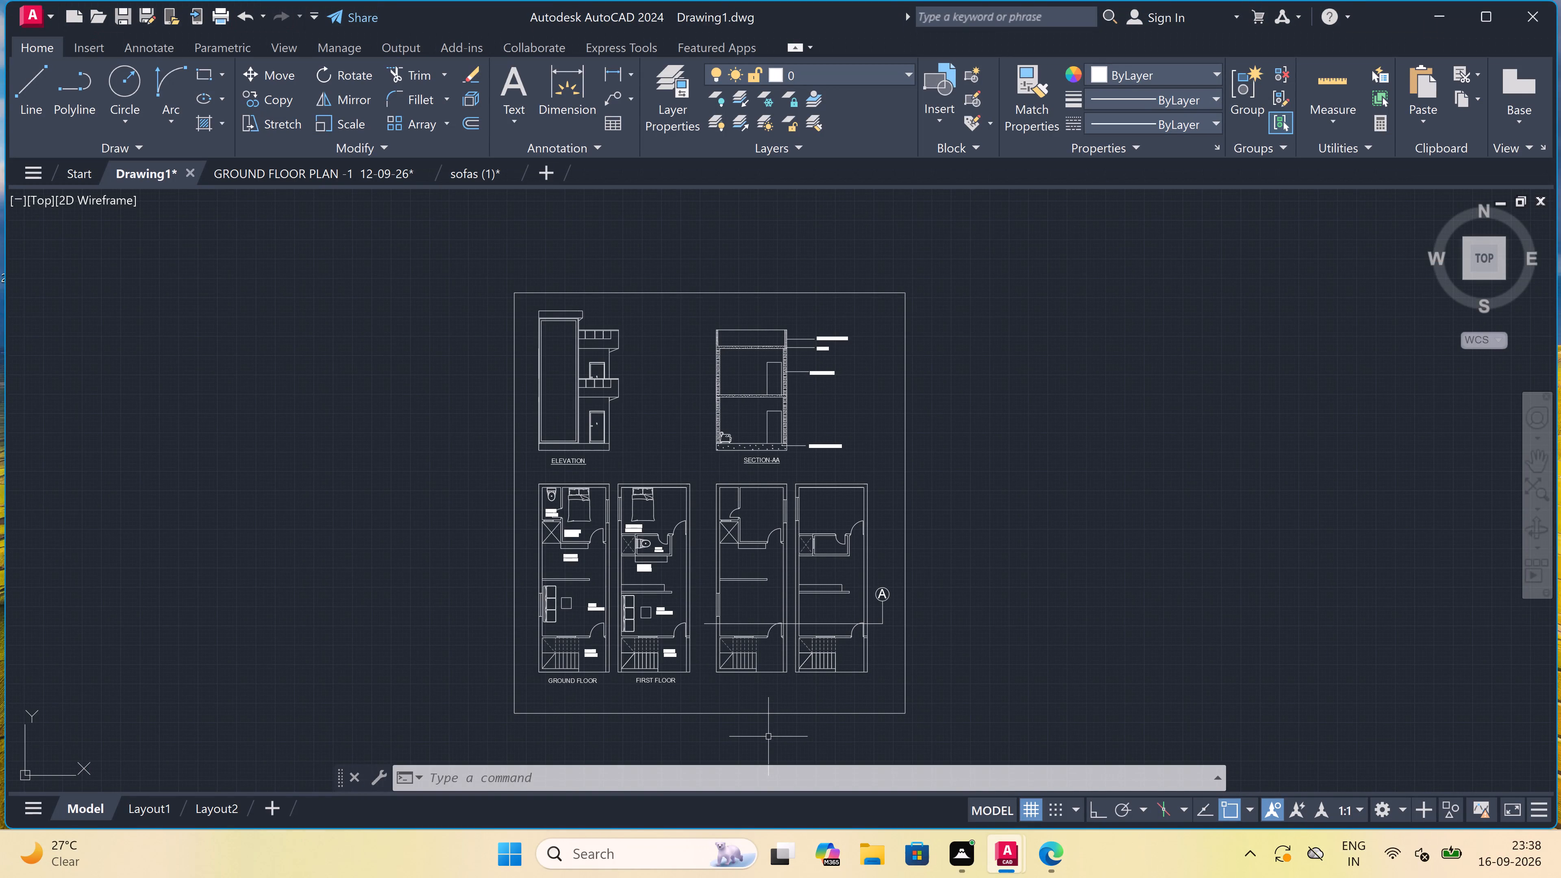
key(ctrl+p)
key(Escape)
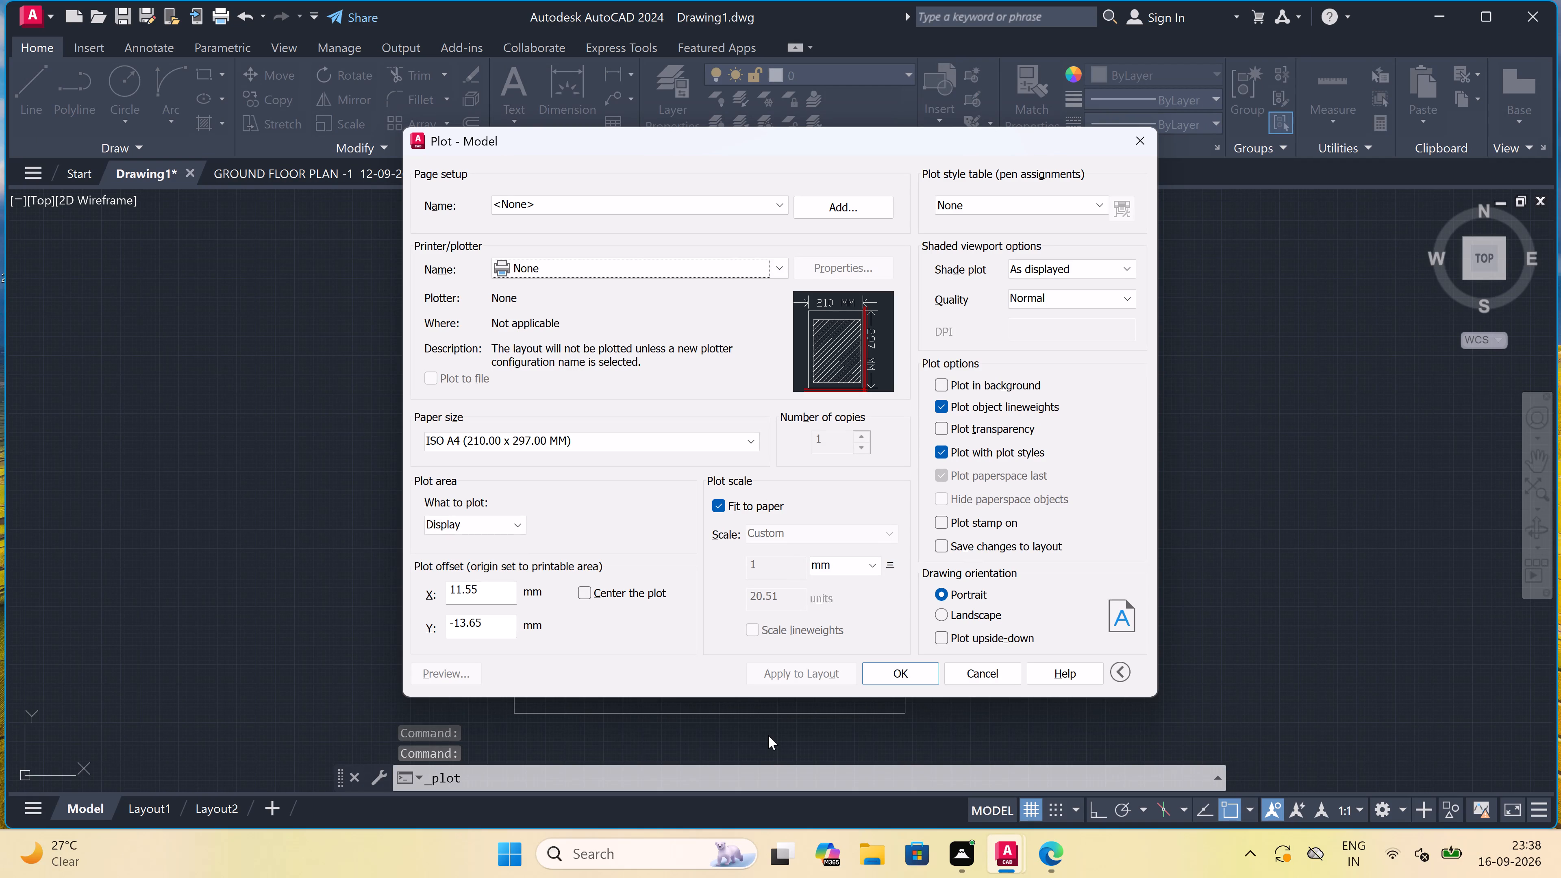
click(552, 266)
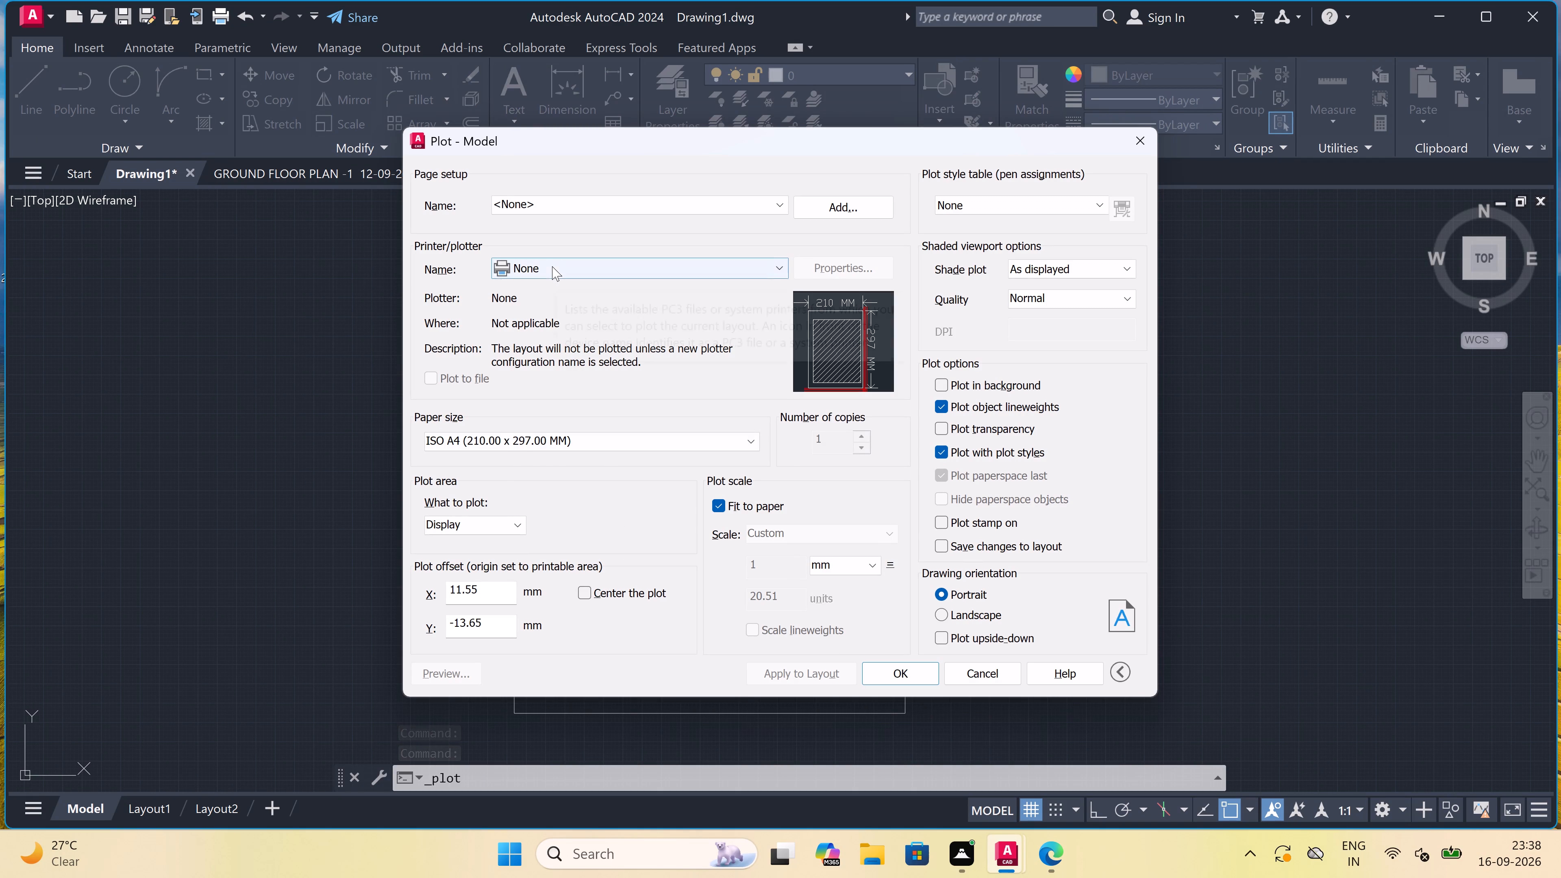
click(558, 459)
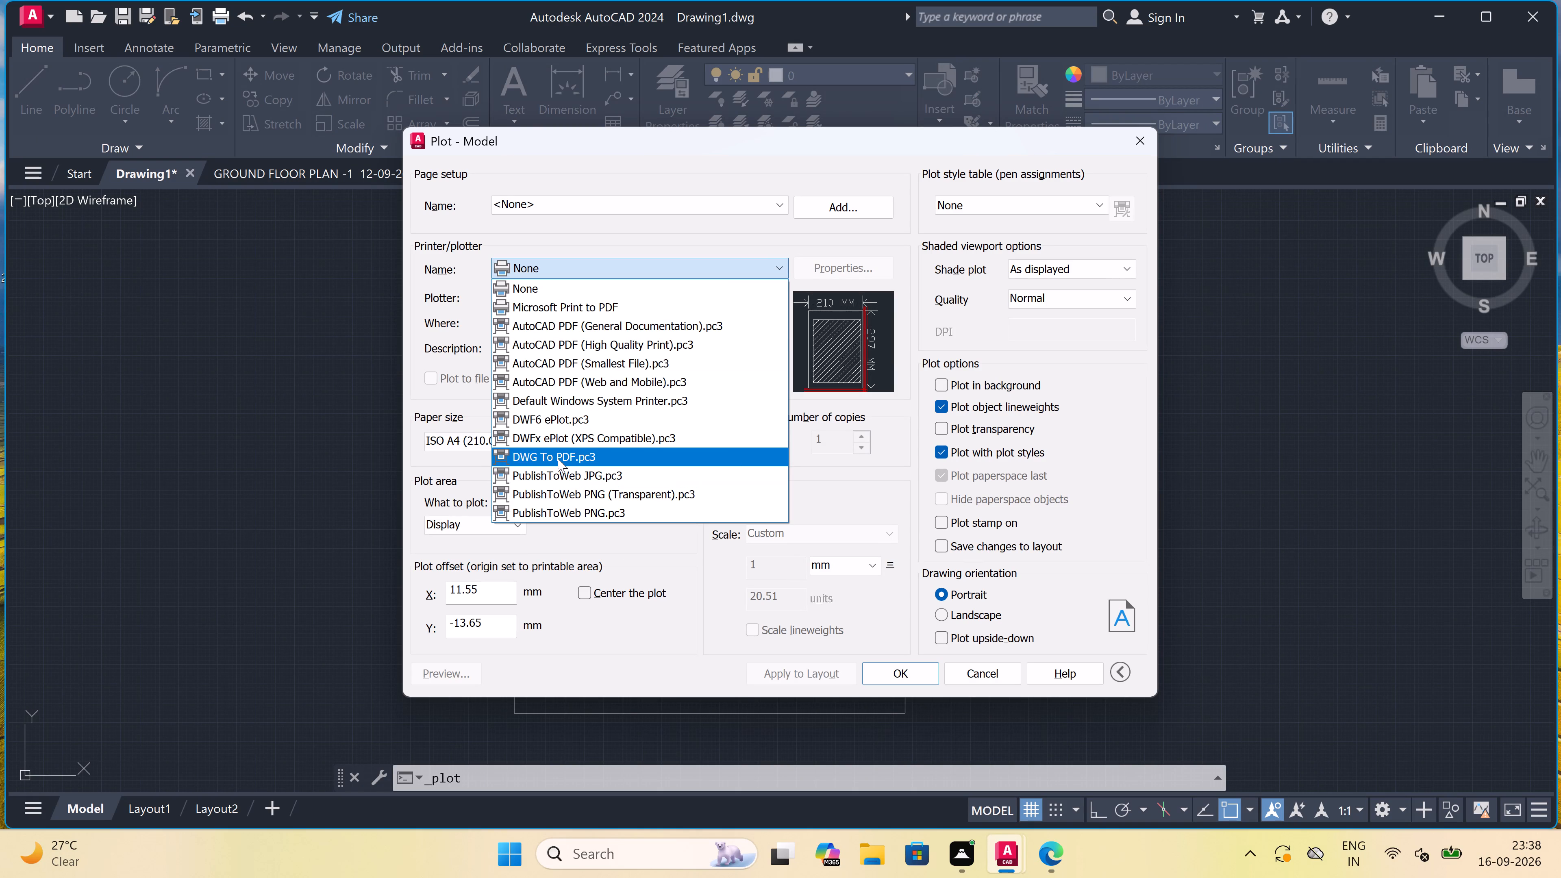
click(544, 442)
click(537, 465)
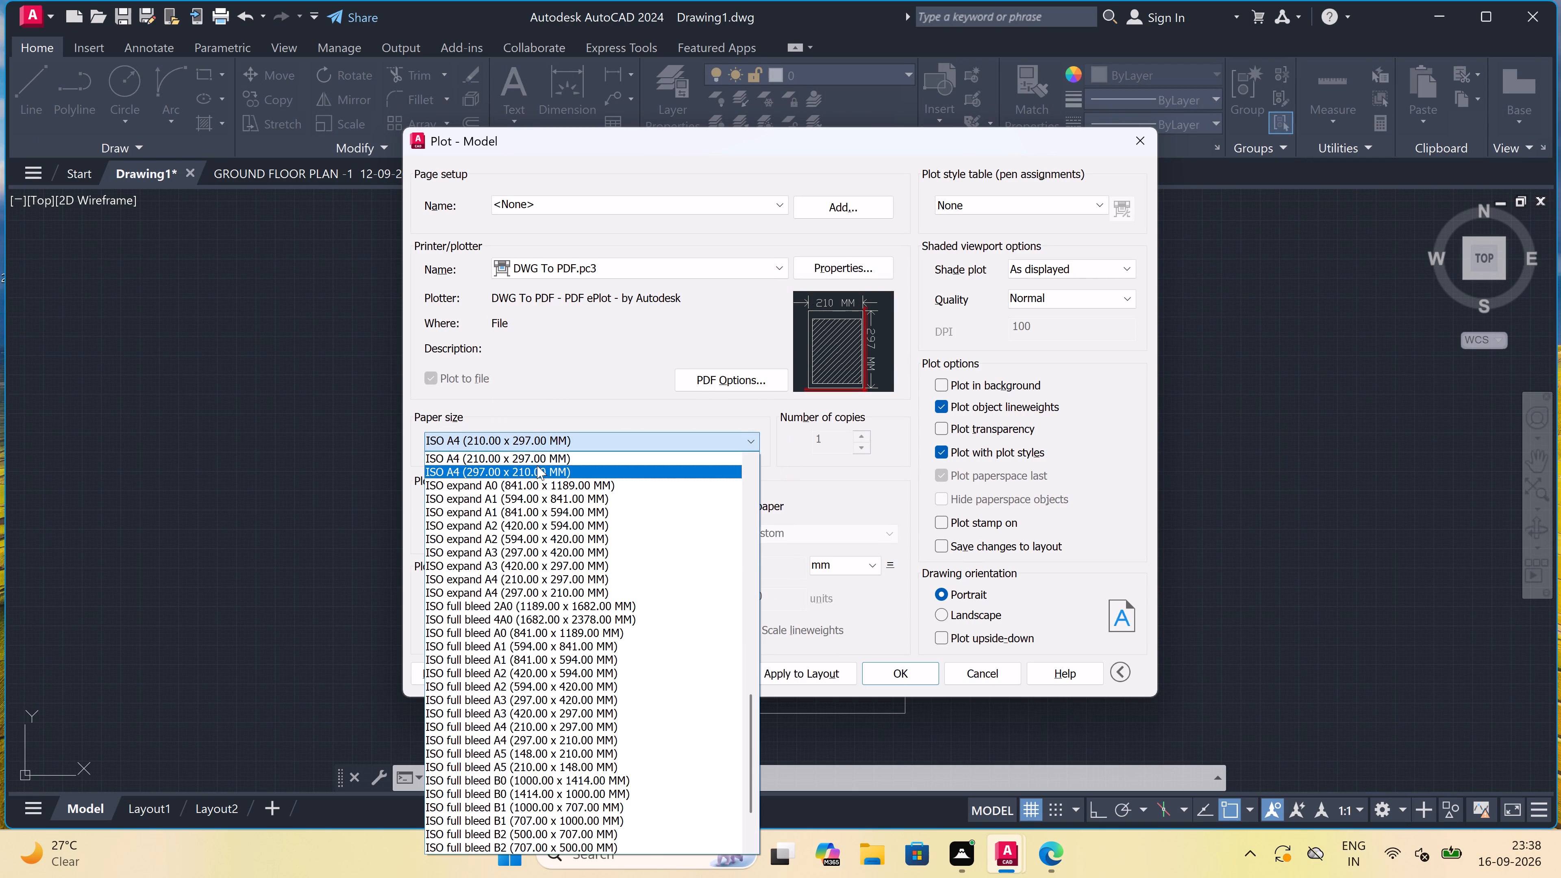
Define the plot area as a window around the rectangular border enclosing the elevation, section and floor plans.
click(502, 522)
click(510, 584)
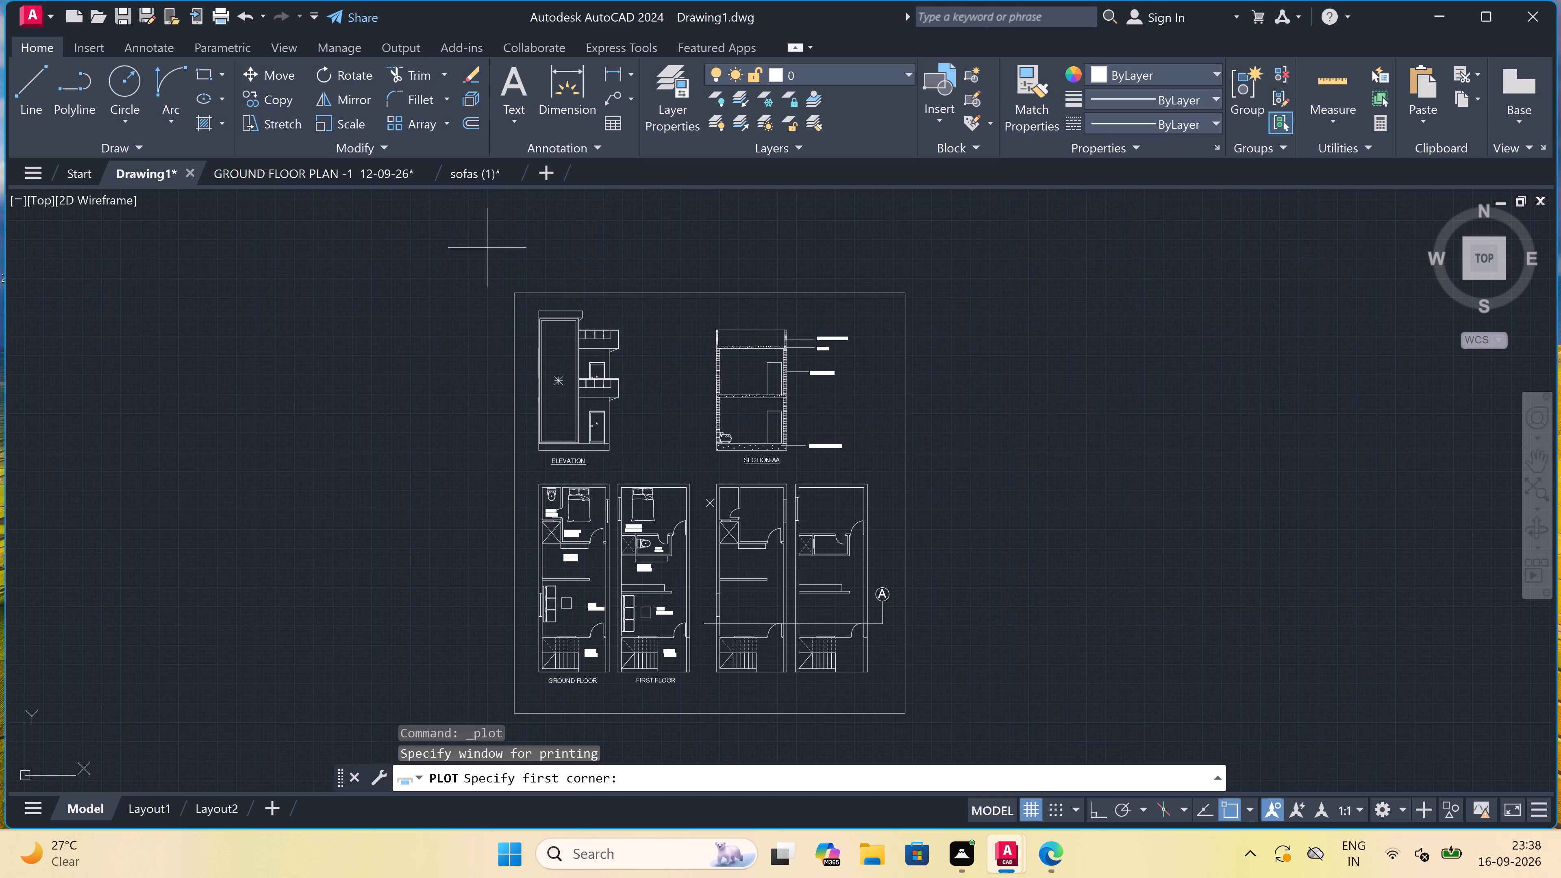
click(511, 290)
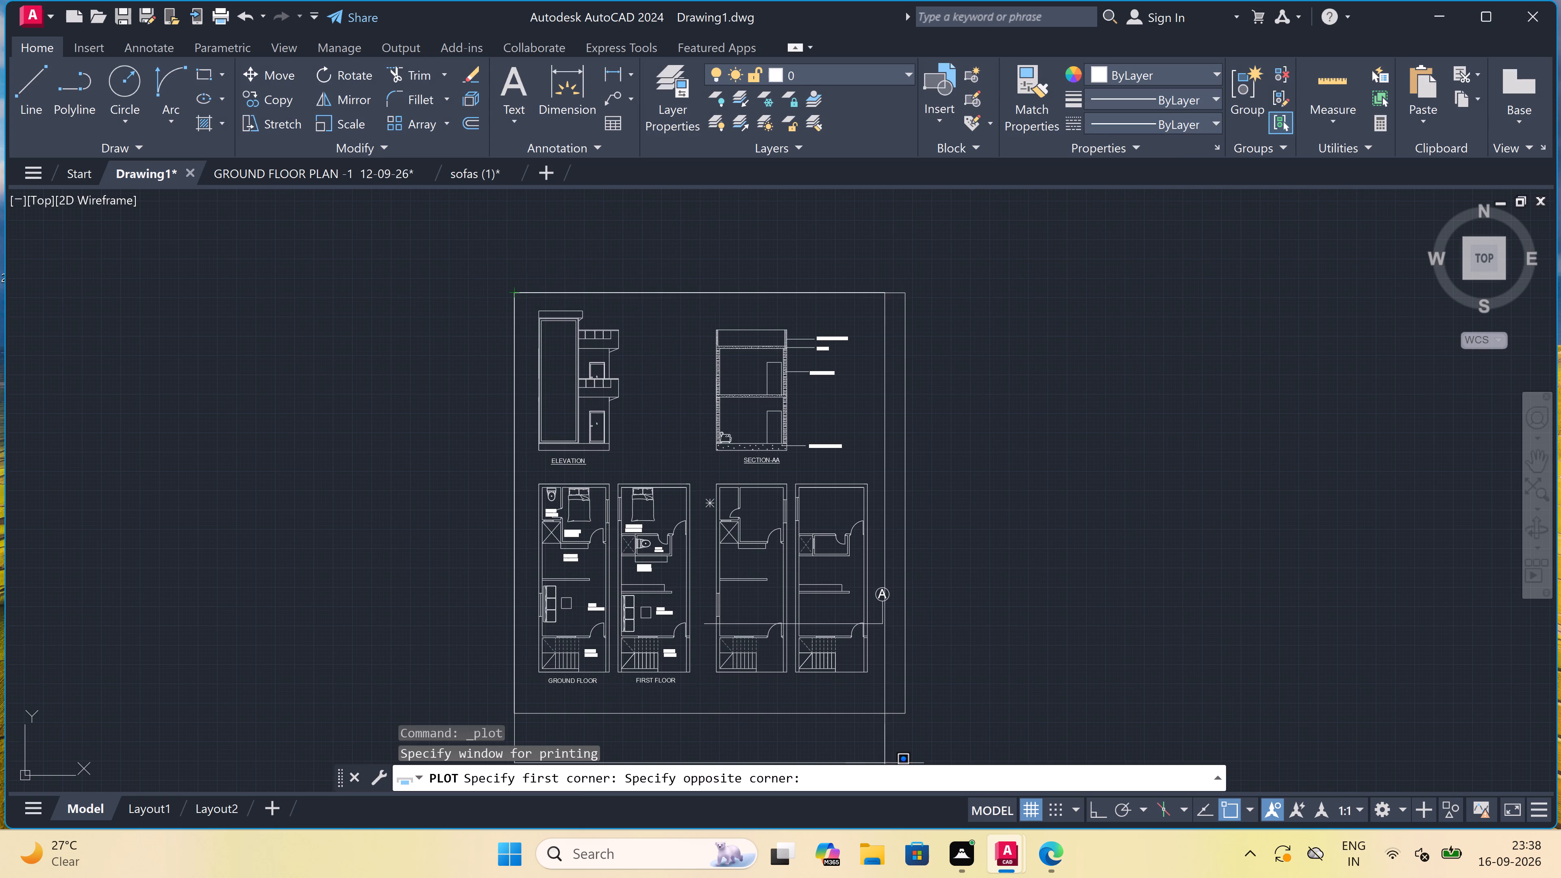
scroll(896, 727, up, 2)
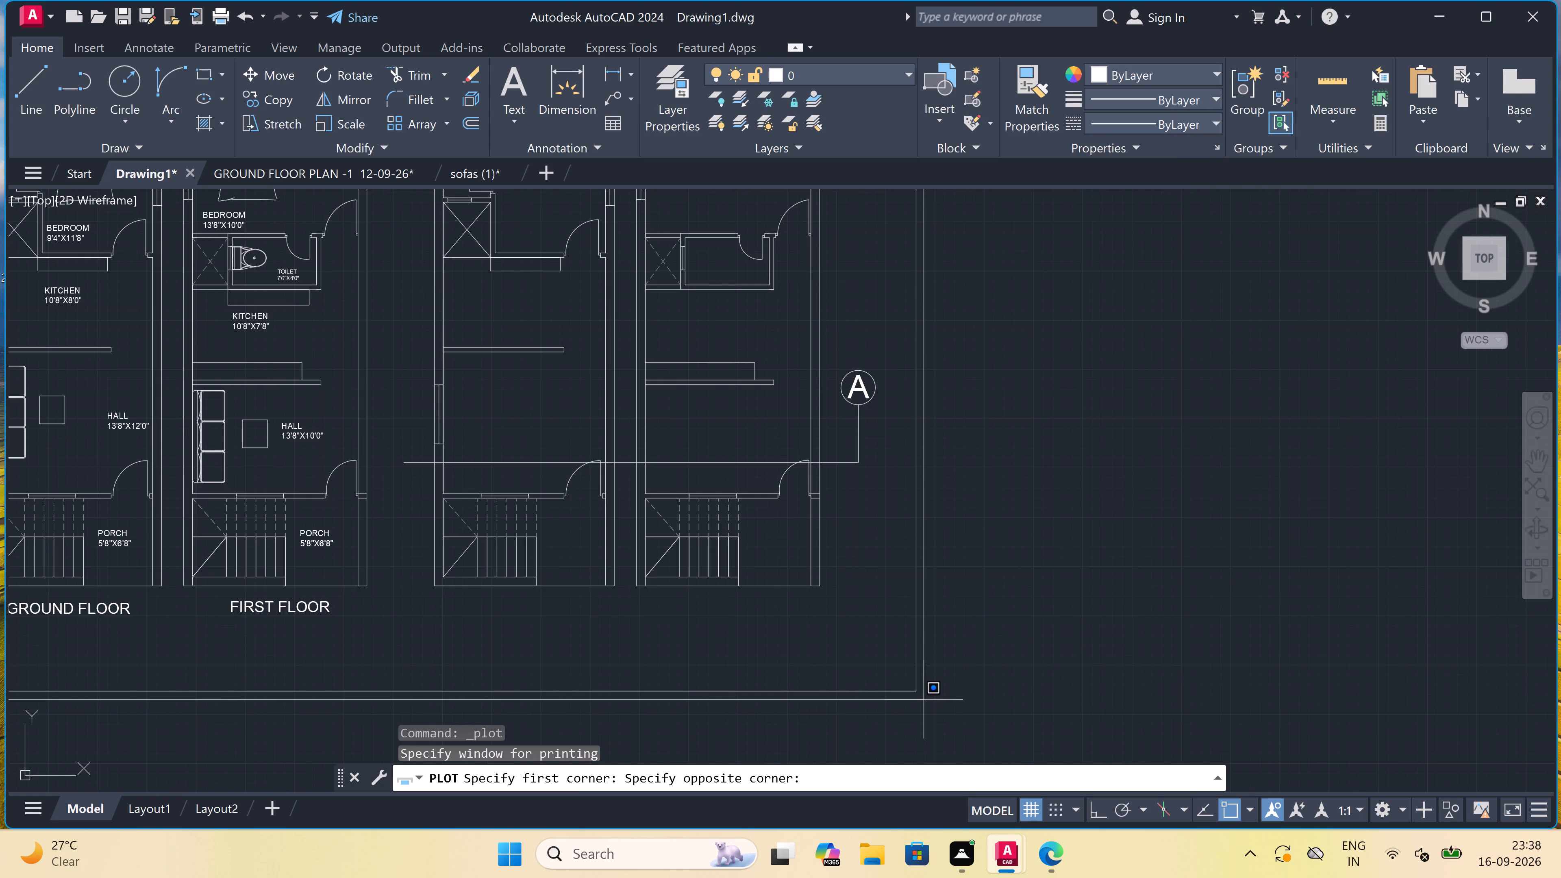
click(916, 696)
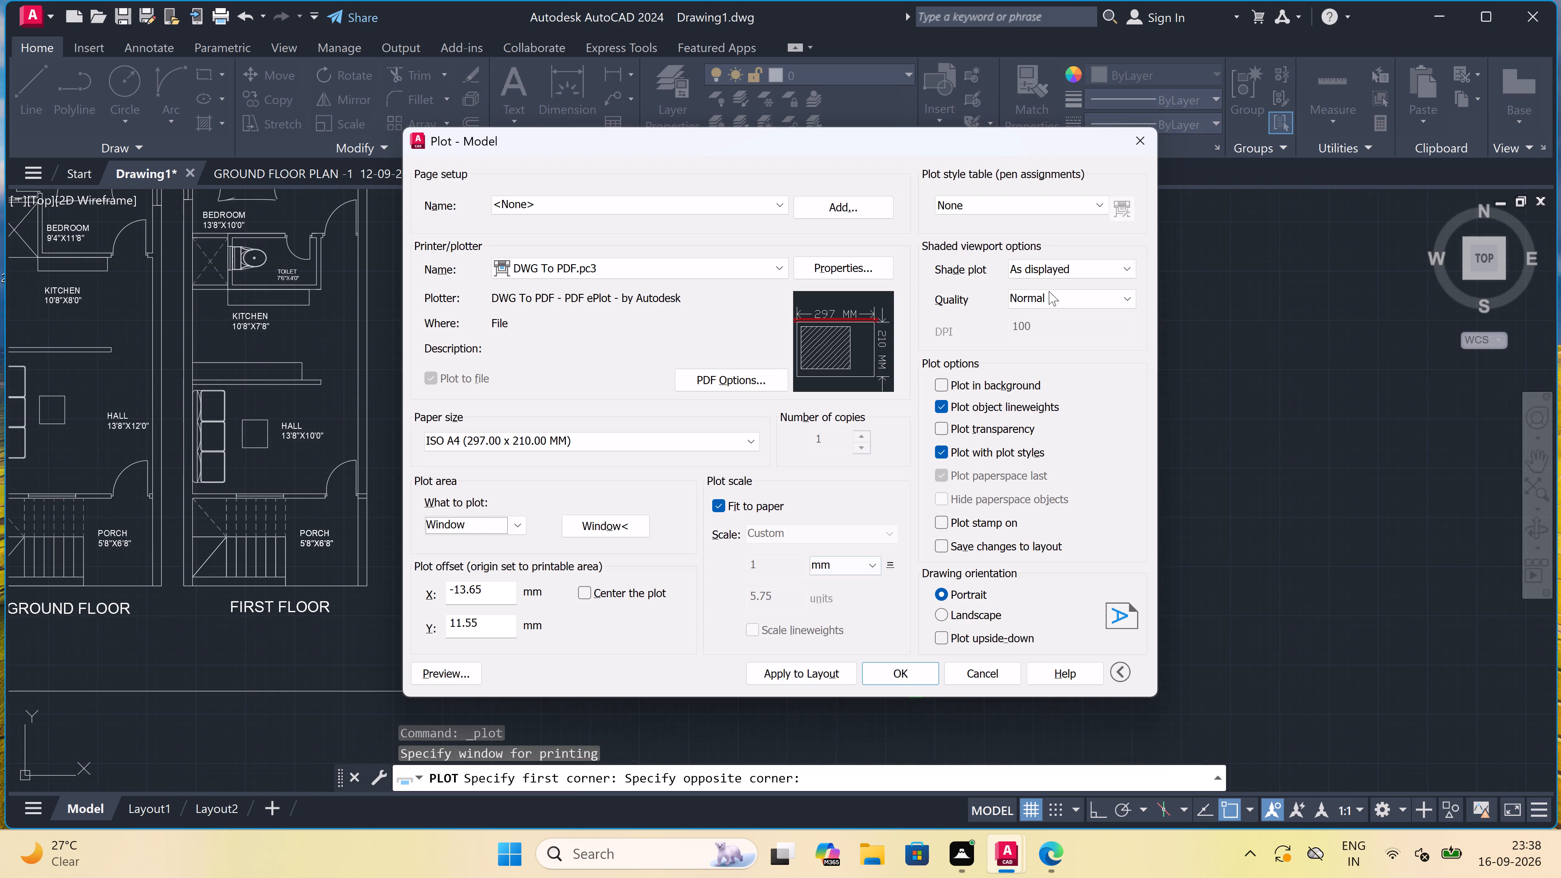
Assign the acad.ctb plot style table and apply the plot settings to the layout.
click(983, 201)
click(980, 236)
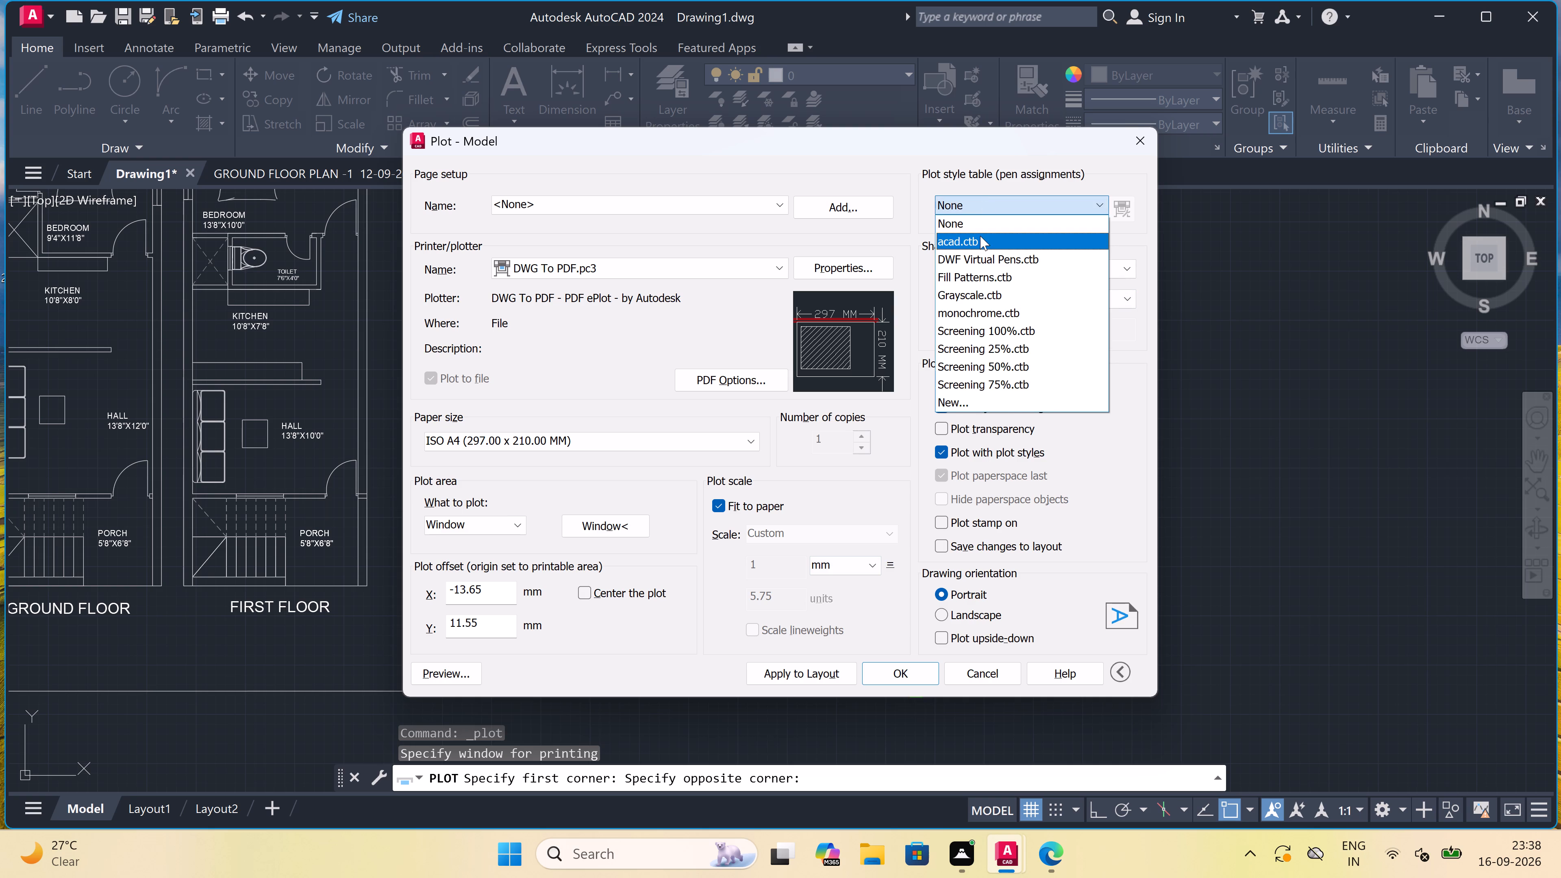
double_click(791, 472)
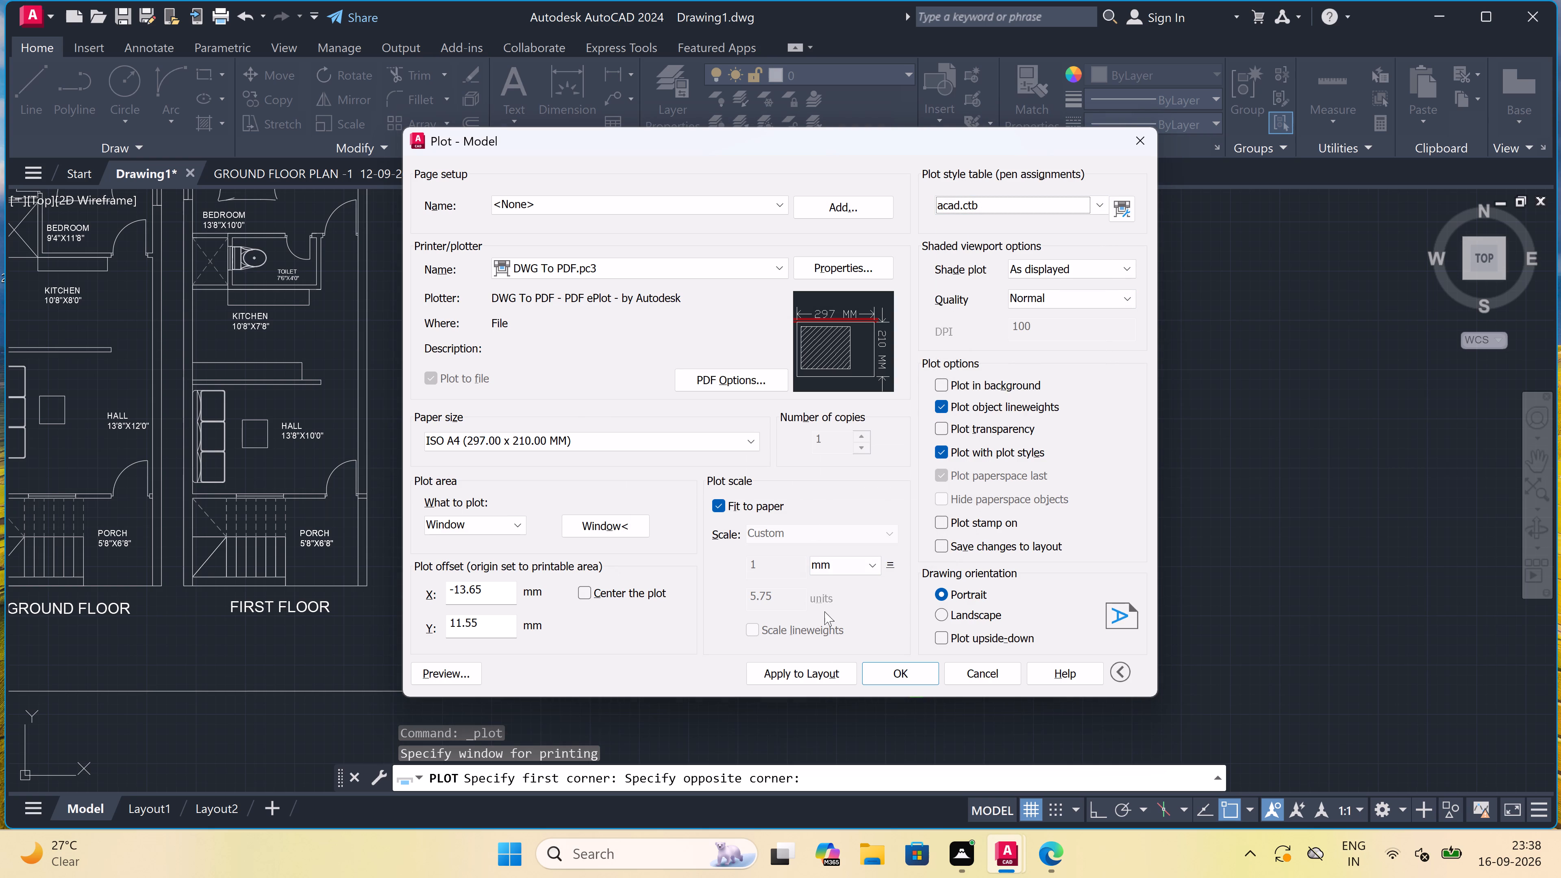
click(807, 673)
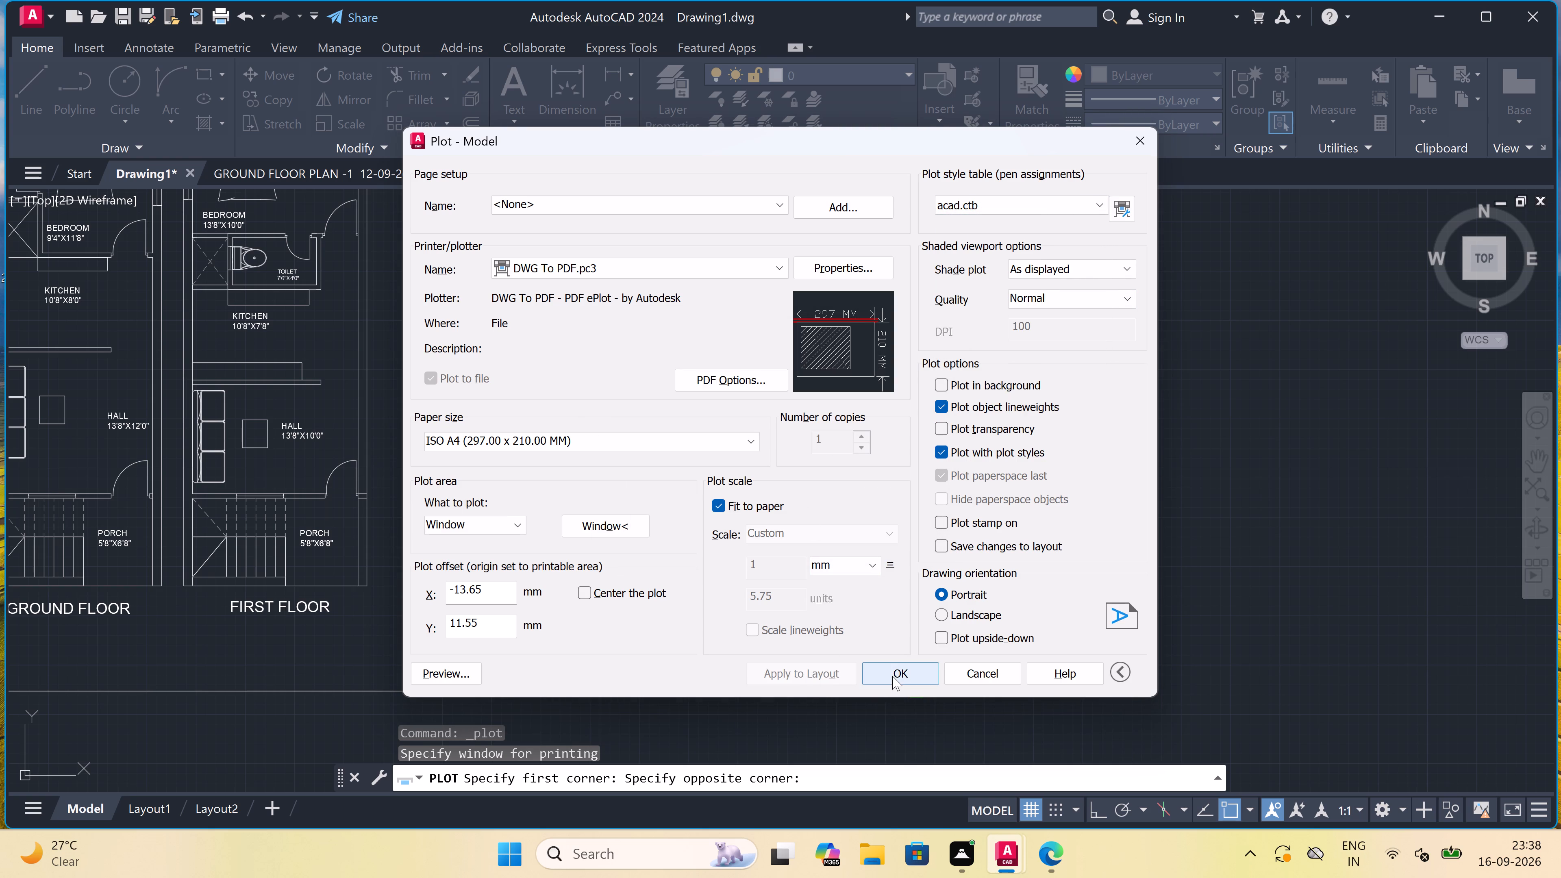
Plot the sheet to a PDF named GROUND FLOOR PLAN -7 16-09-26 in the Documents folder.
click(892, 676)
key(BackSpace)
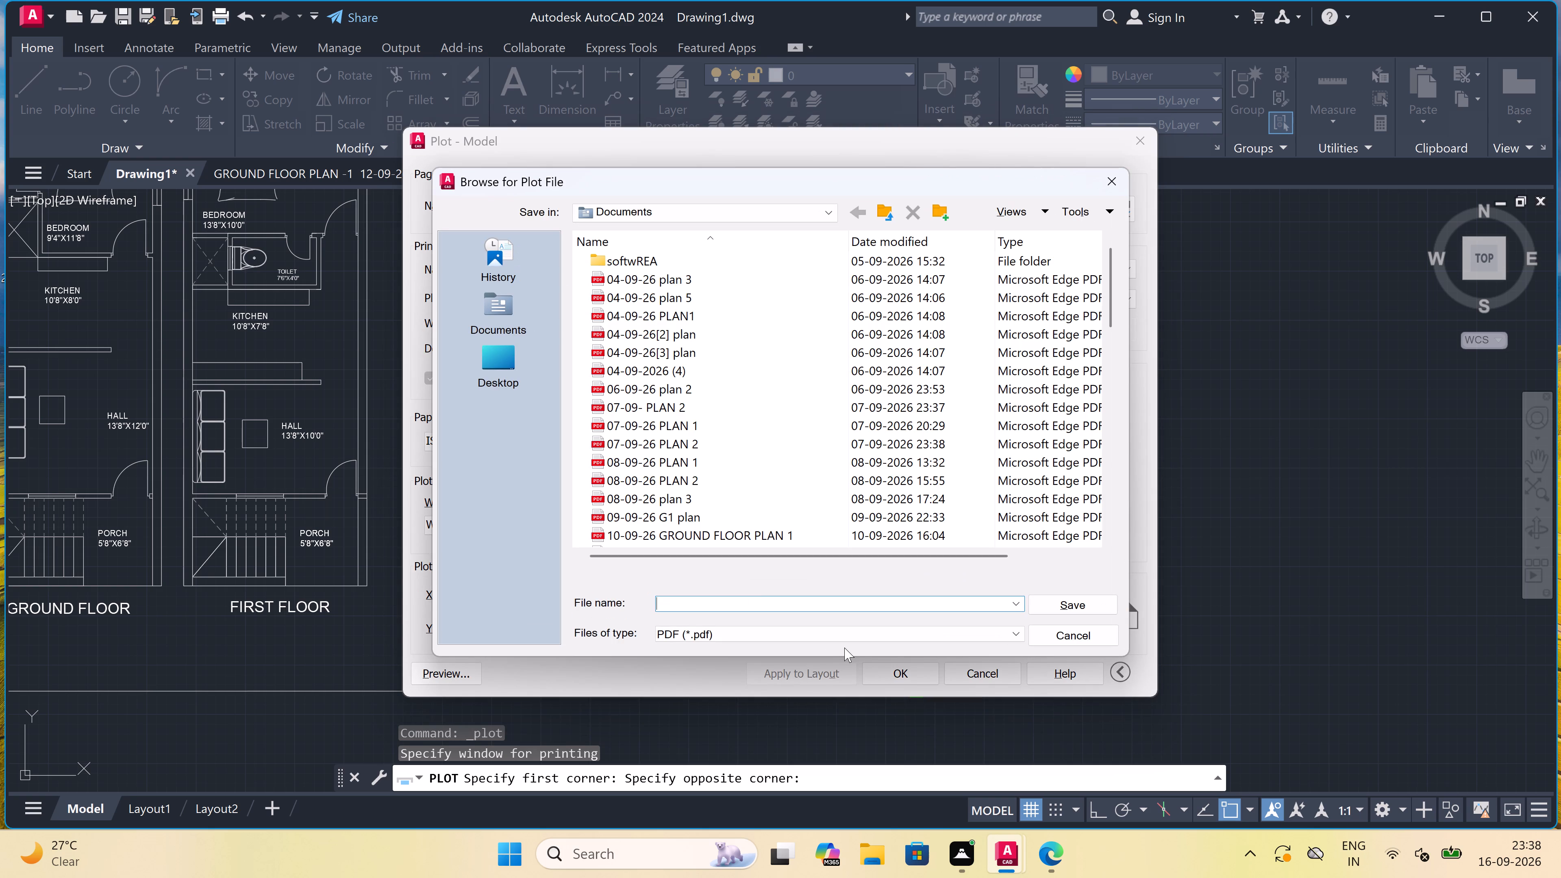
text(GROUND FLOOR PLAN)
key(space)
key(minus)
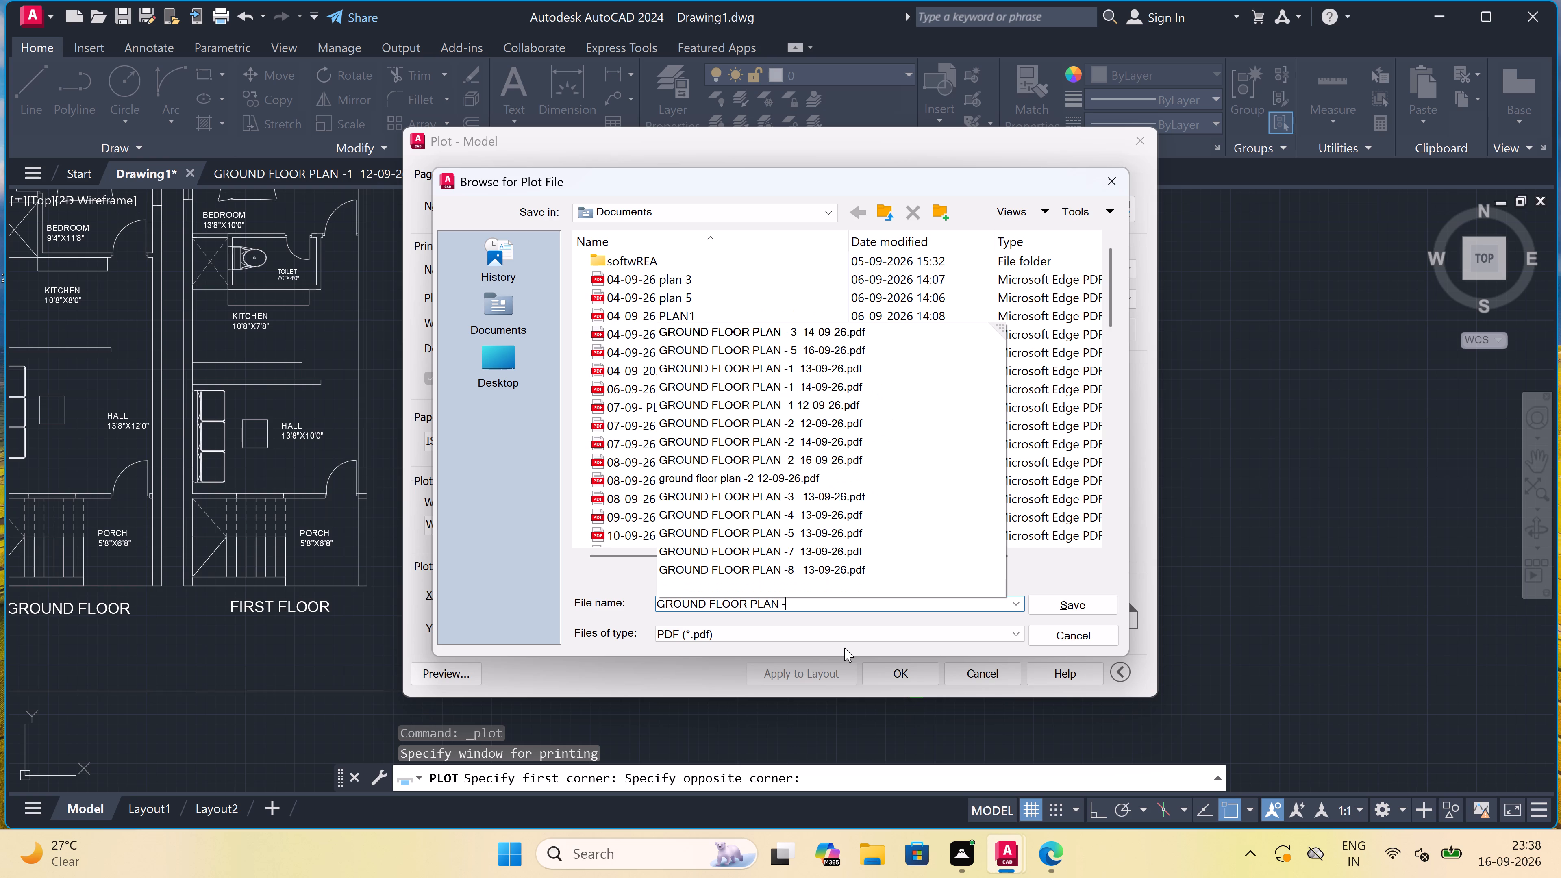
text(6)
key(space)
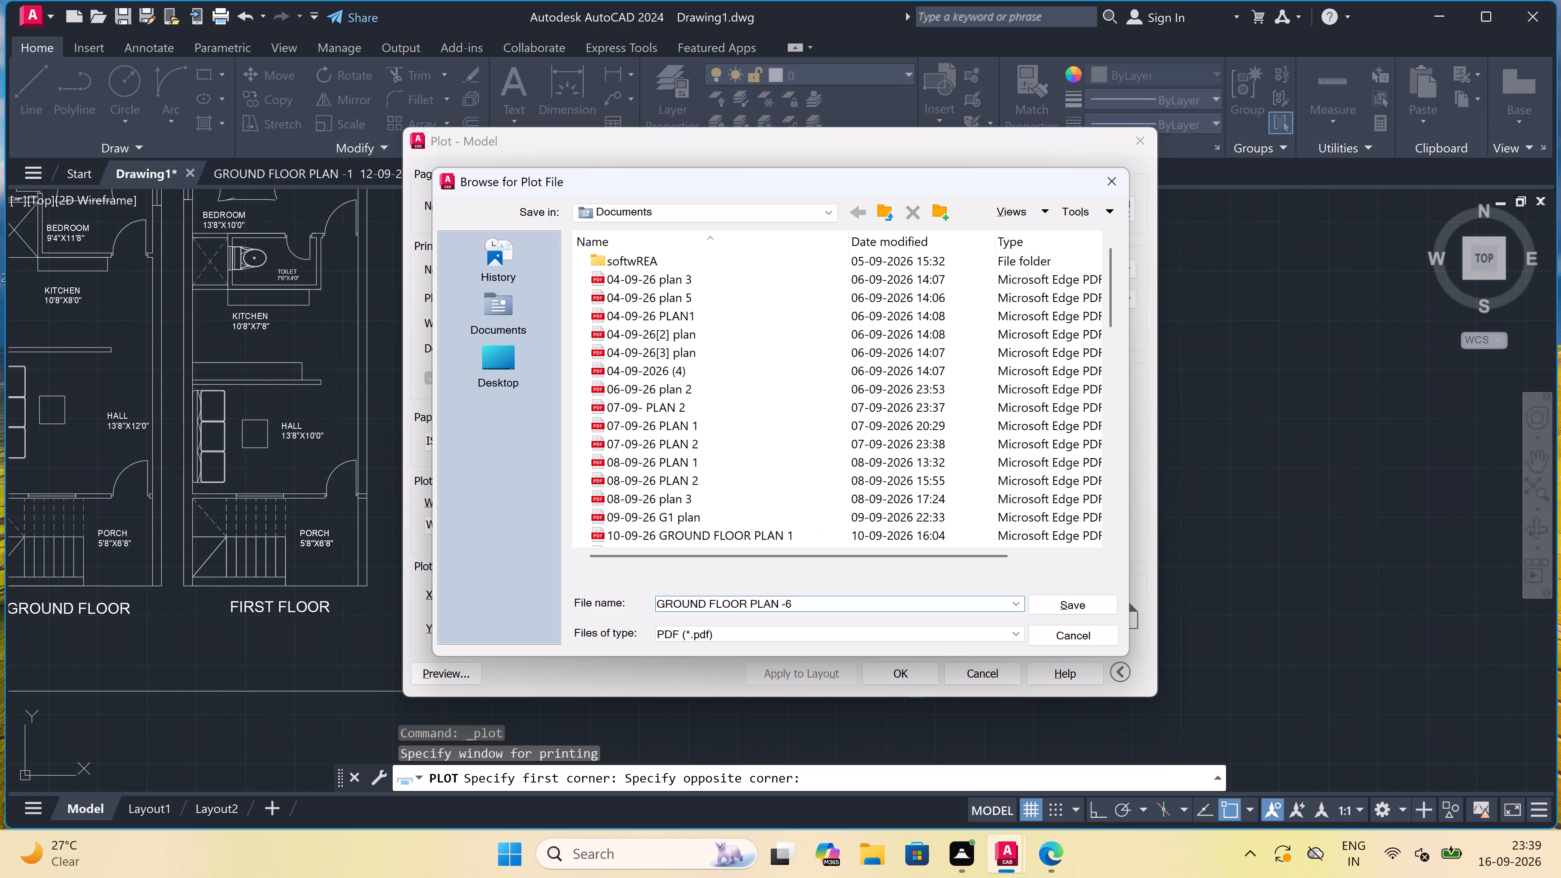
key(BackSpace)
key(BackSpace)
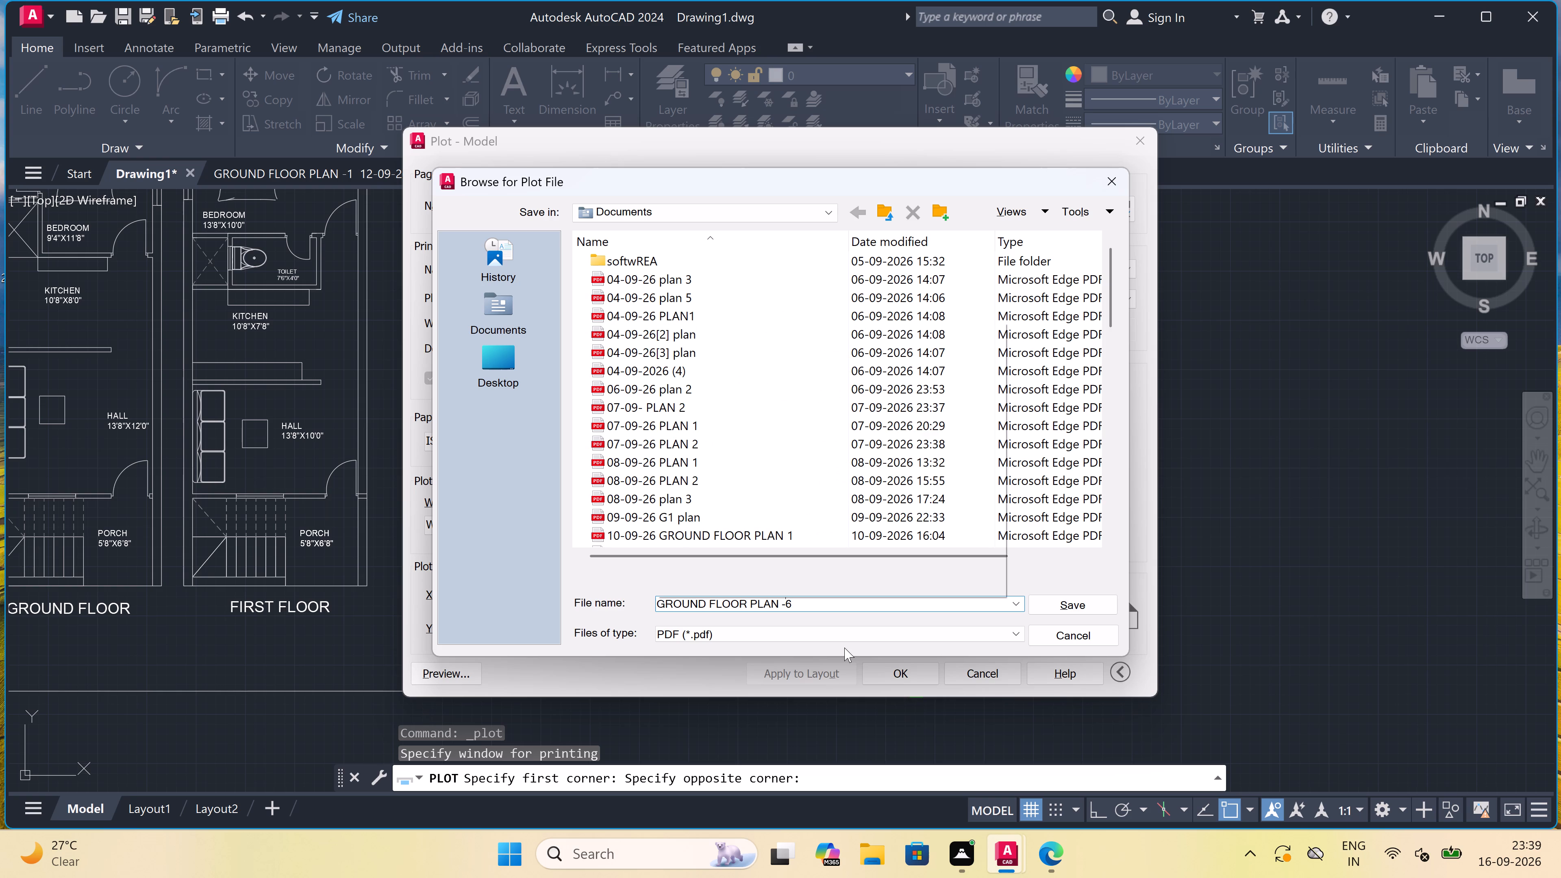
key(7)
key(space)
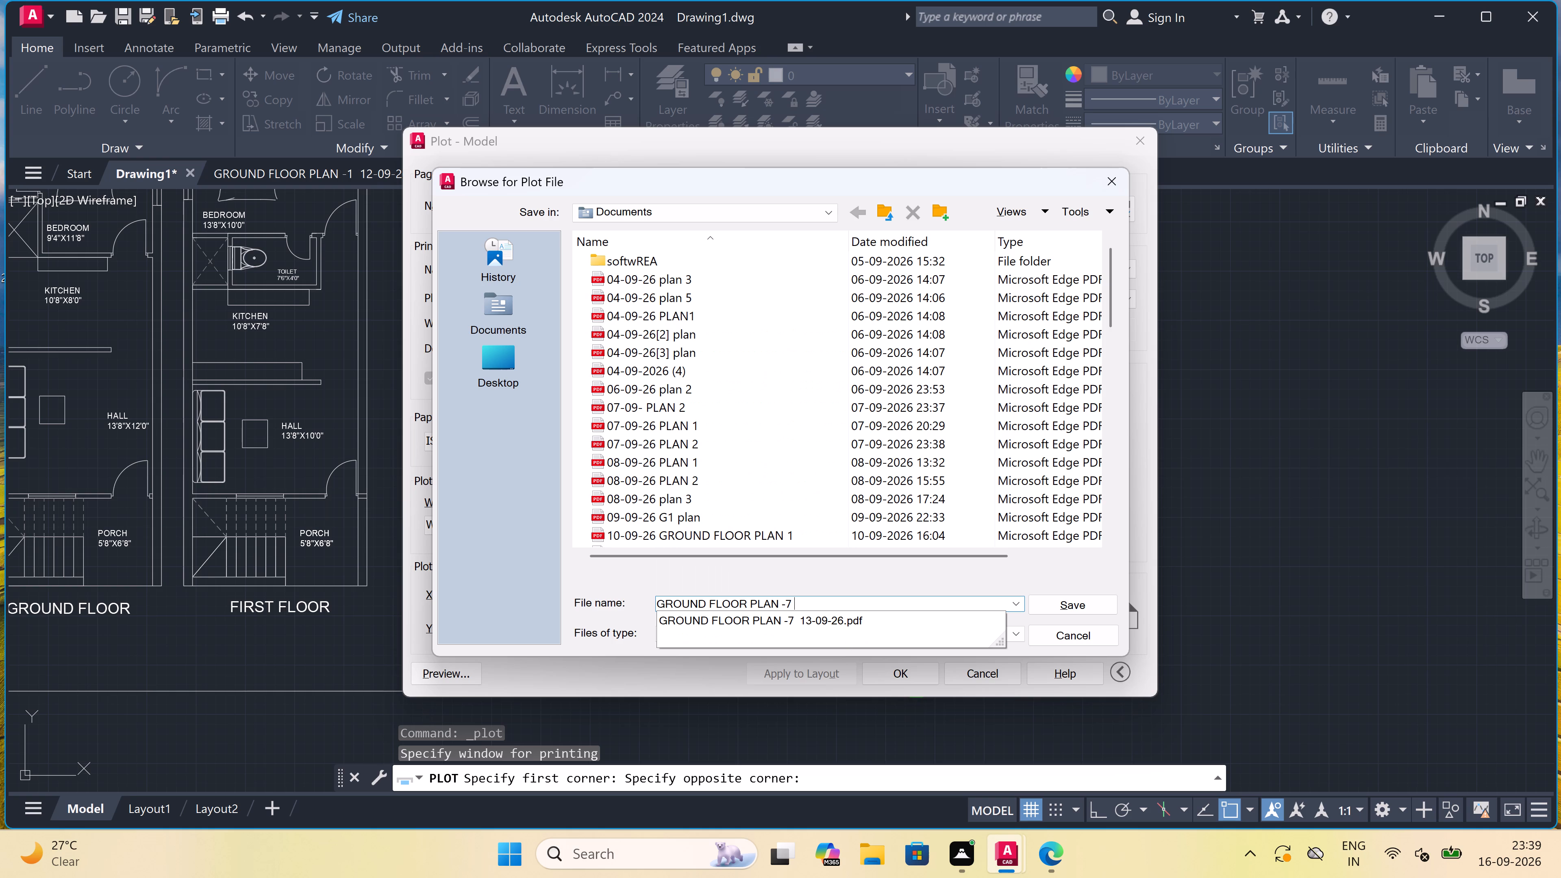
text(16-09-)
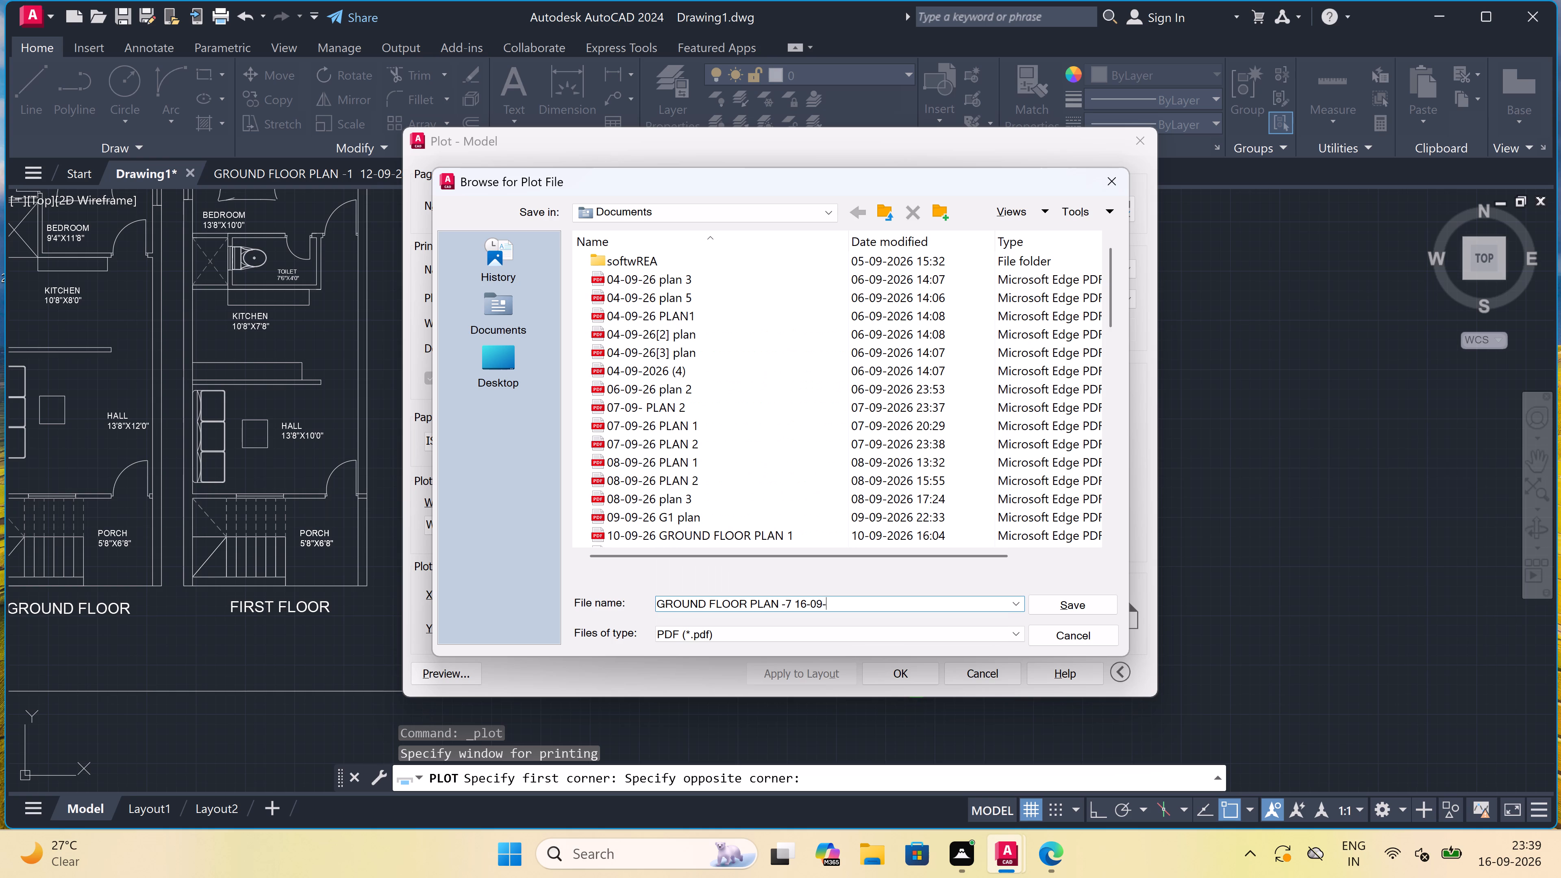
text(26)
click(1058, 599)
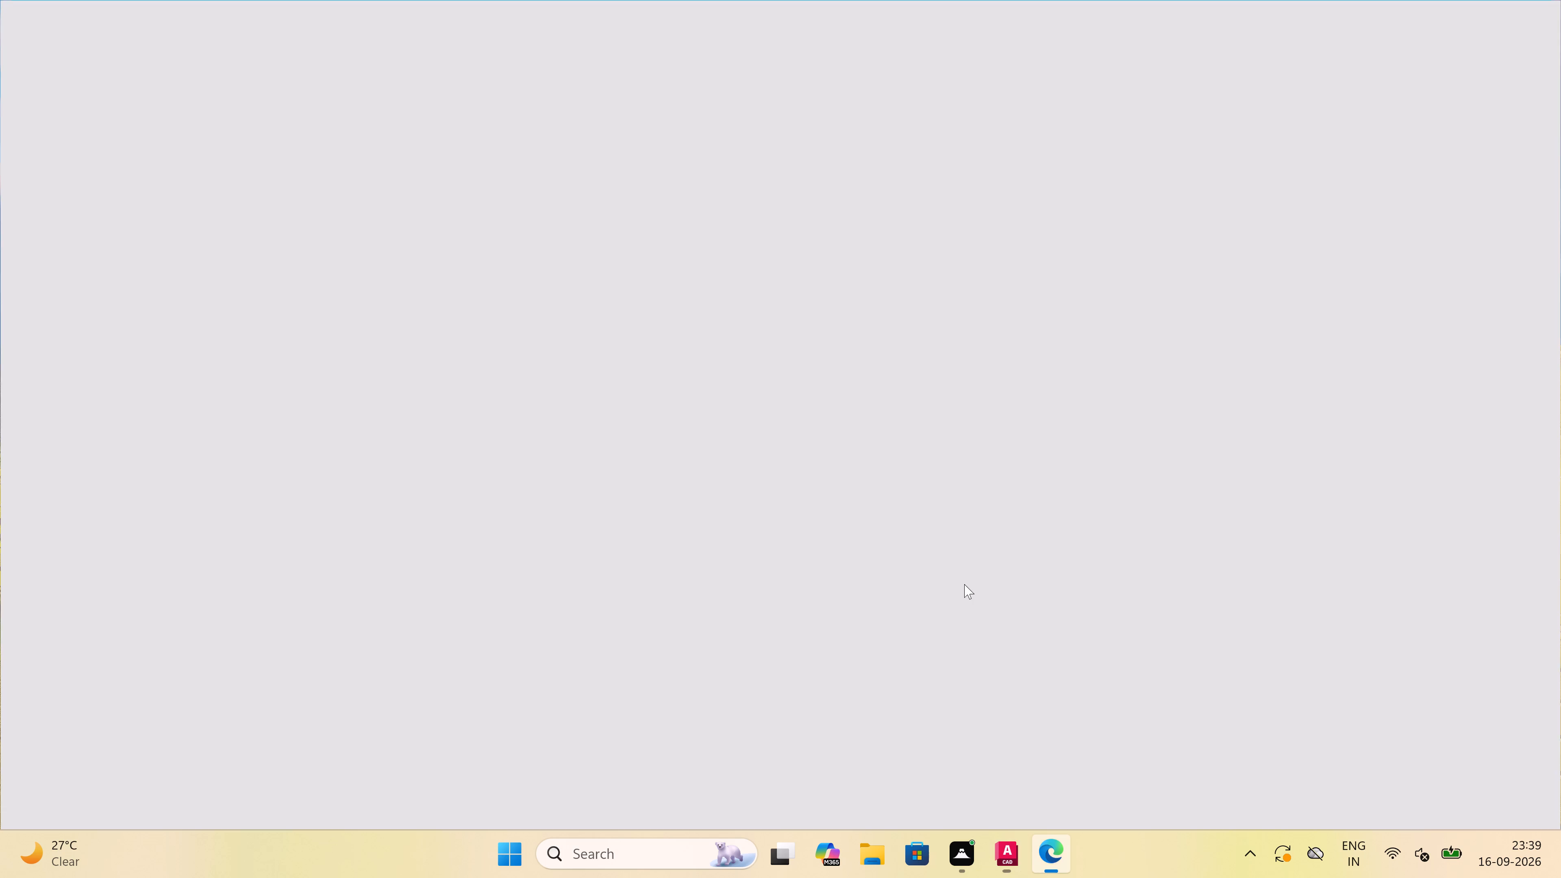
Review the plotted PDF down to the floor plans, then close the PDF viewer.
scroll(537, 449, down, 2)
scroll(580, 415, down, 2)
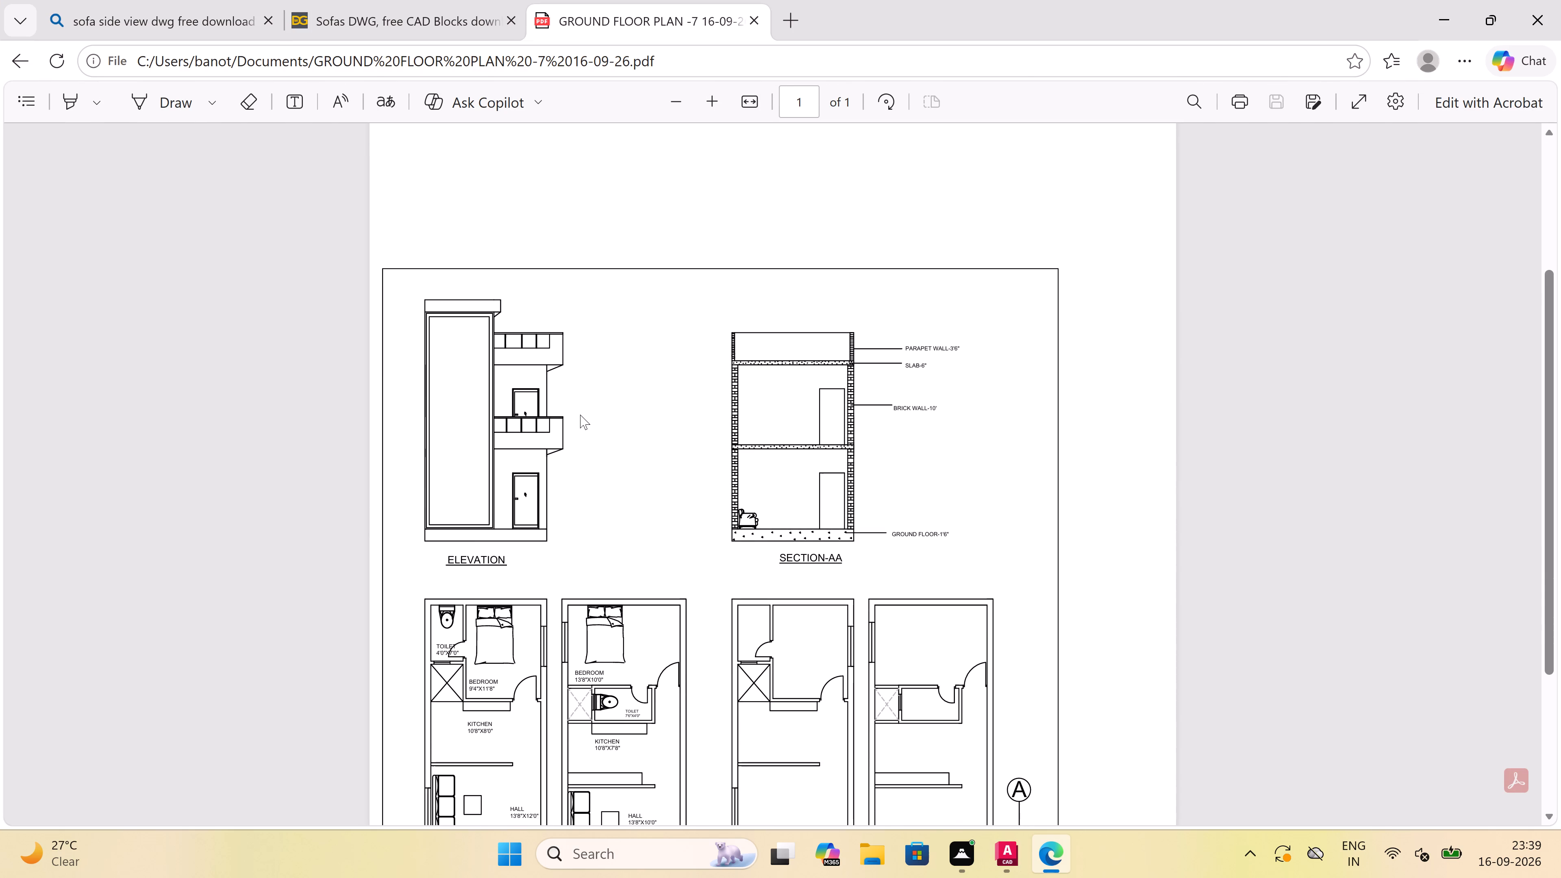
click(1539, 9)
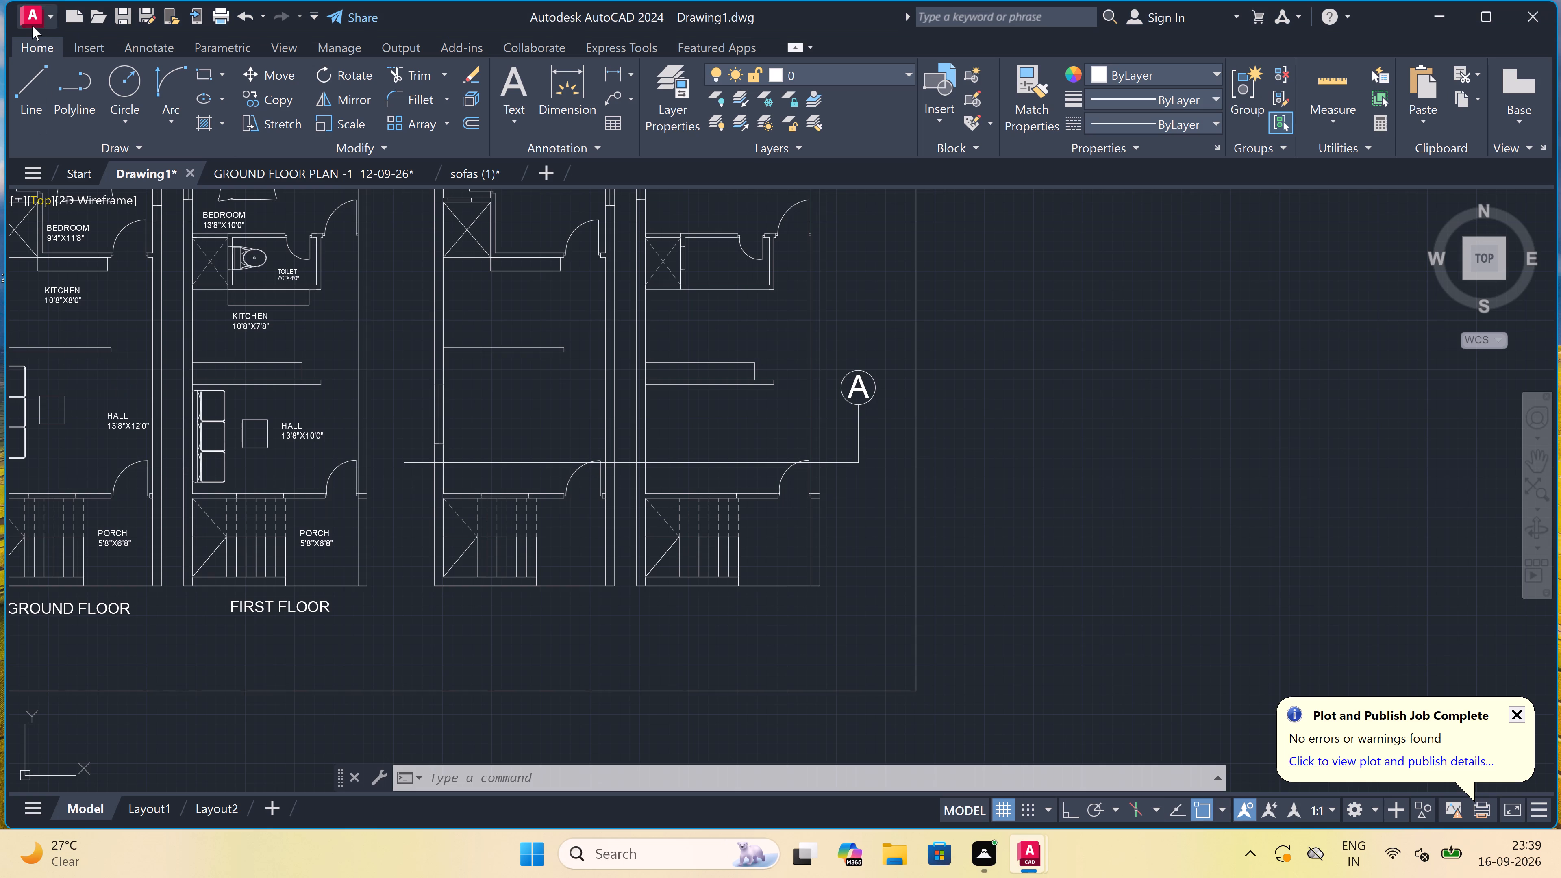
Save the drawing as GROUND FLOOR PLAN-7 16-09-26 in the Downloads folder, in AutoCAD 2018 Drawing format.
click(28, 2)
click(33, 18)
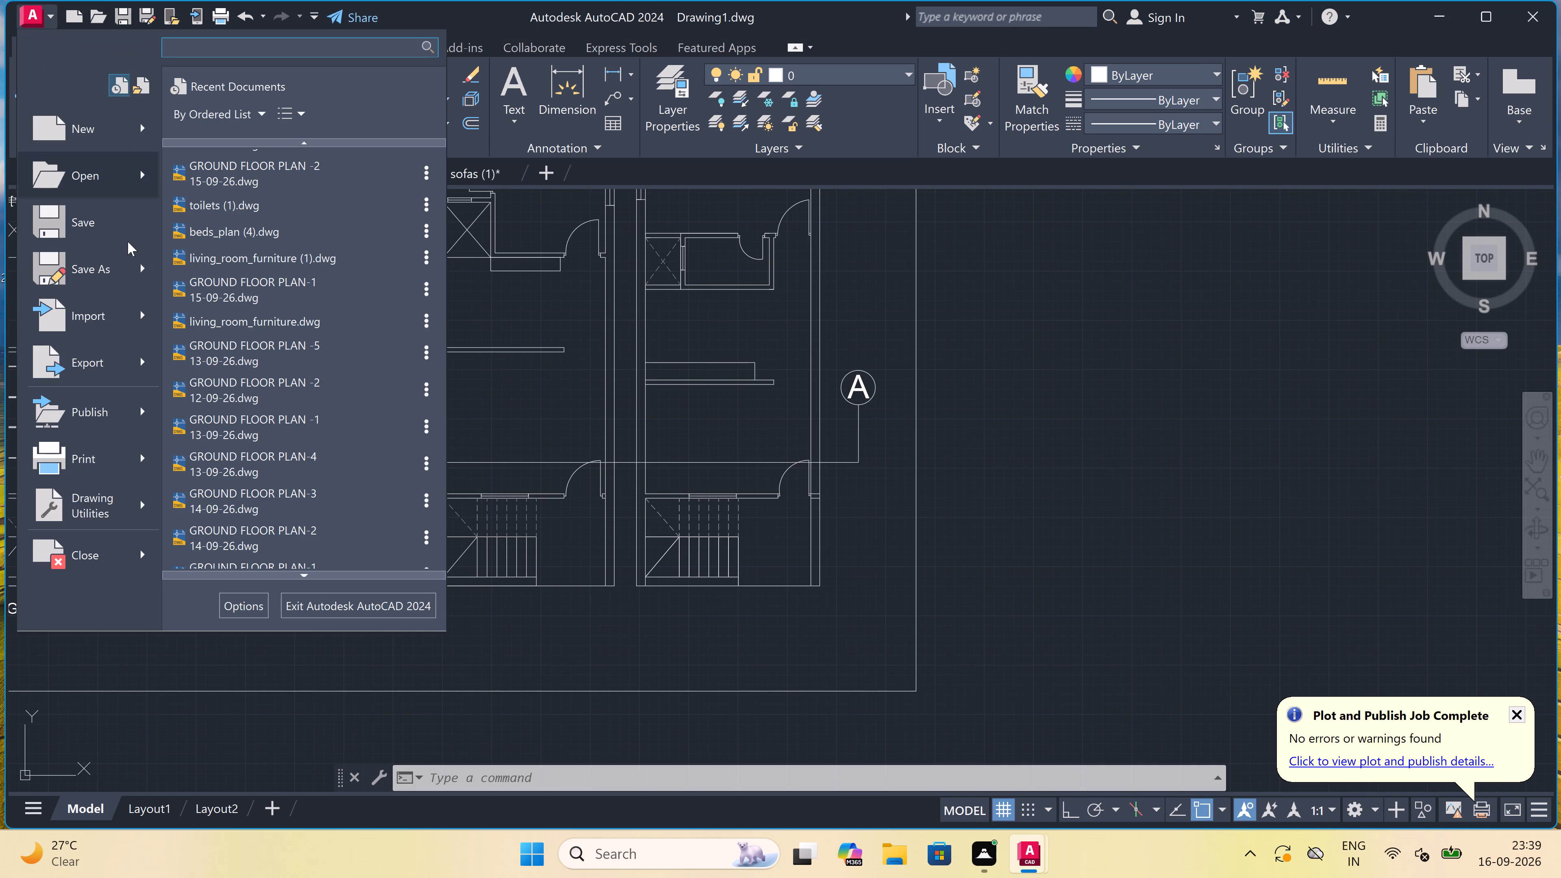
click(99, 277)
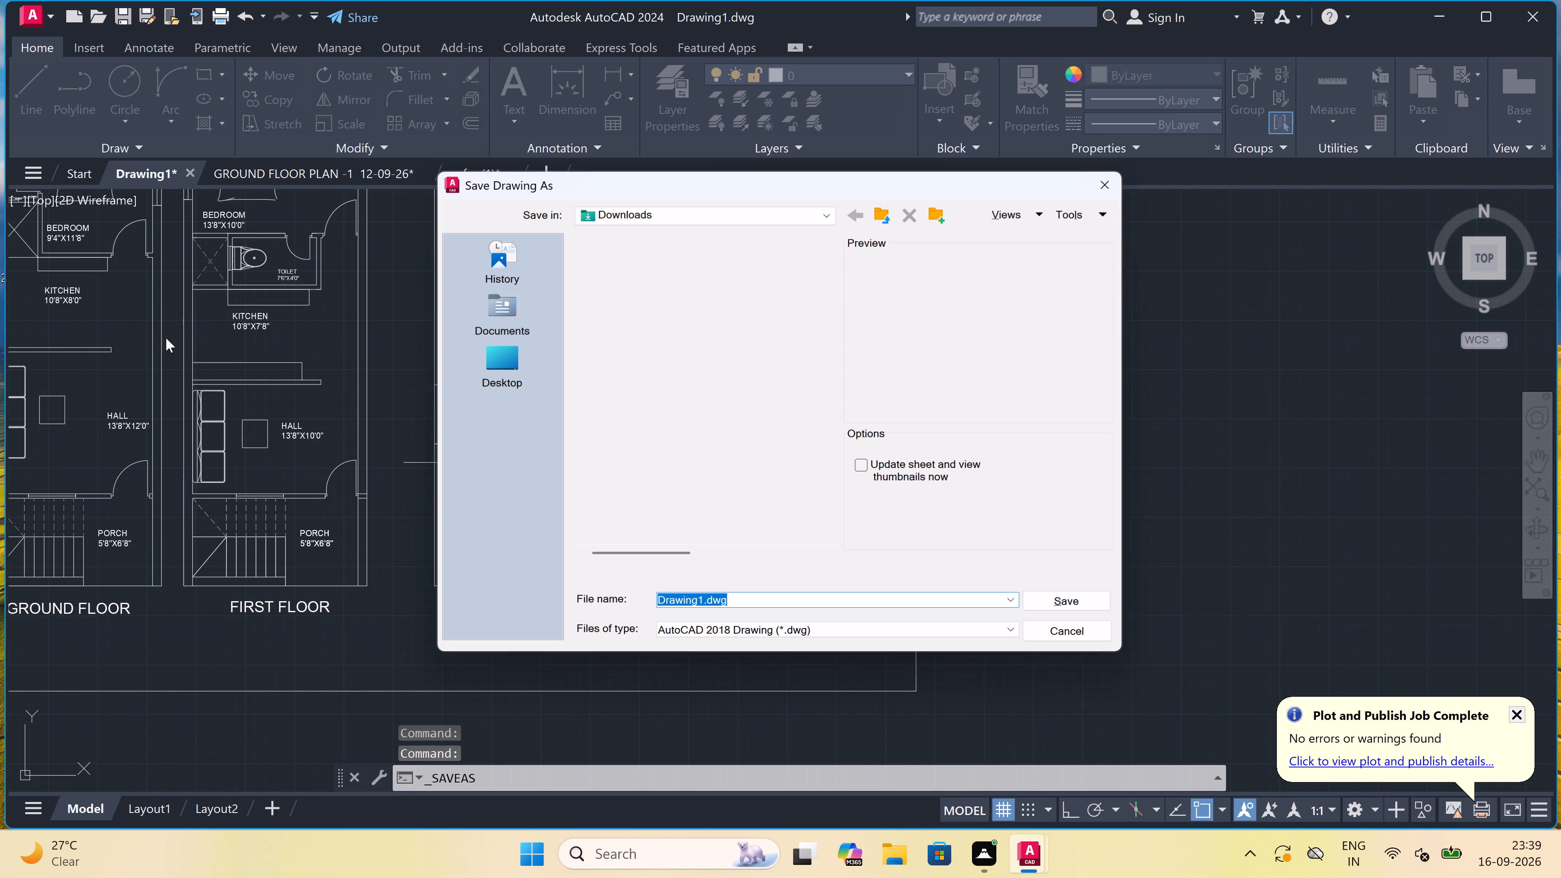
key(BackSpace)
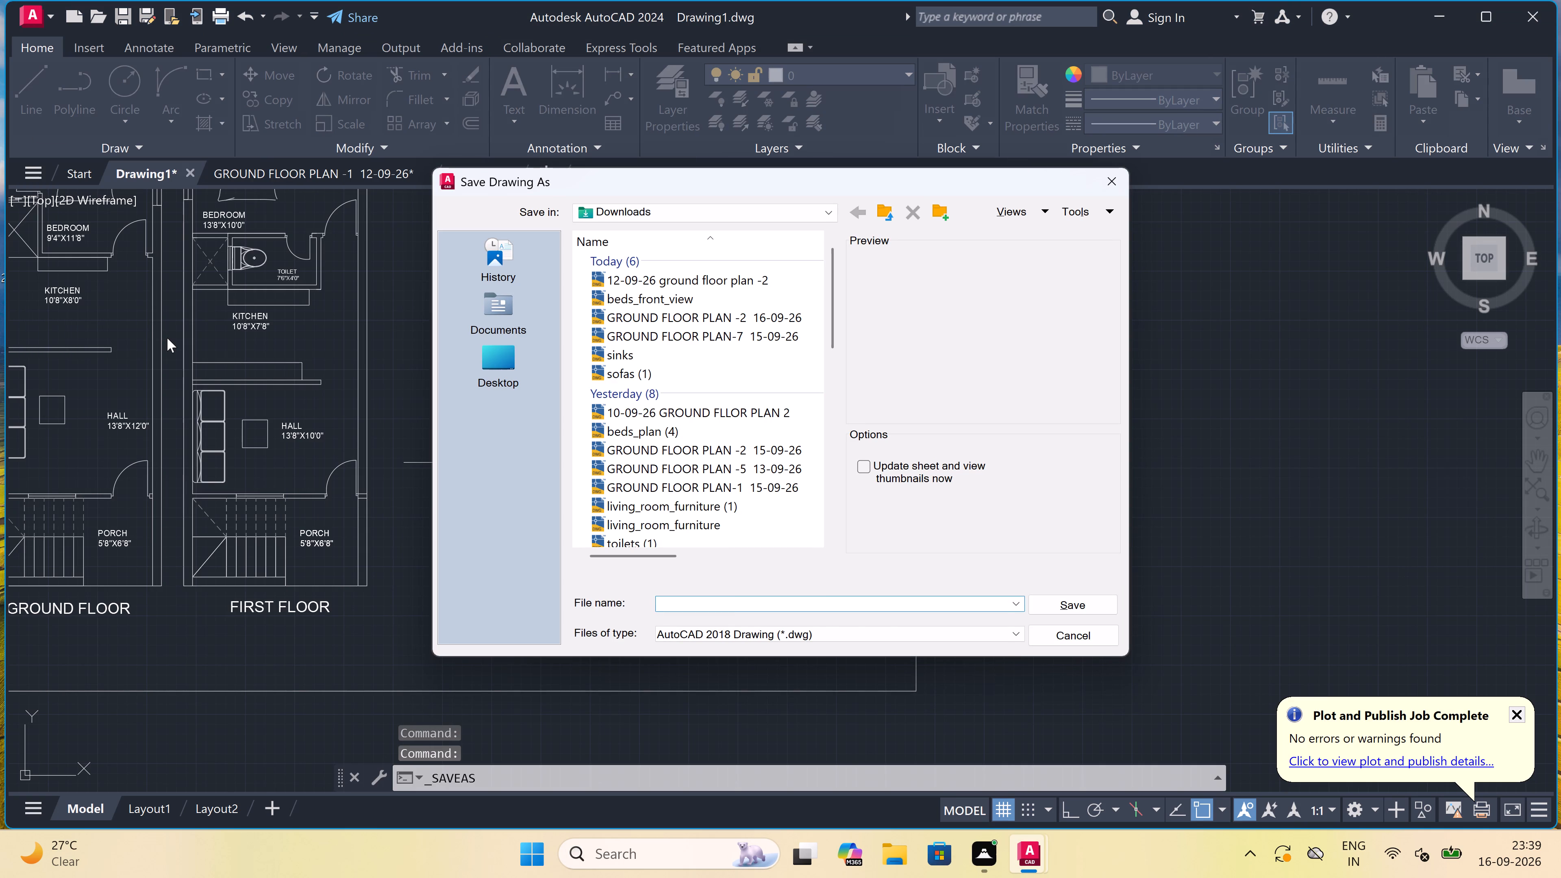
text(GROUND FLOOR PLAN-)
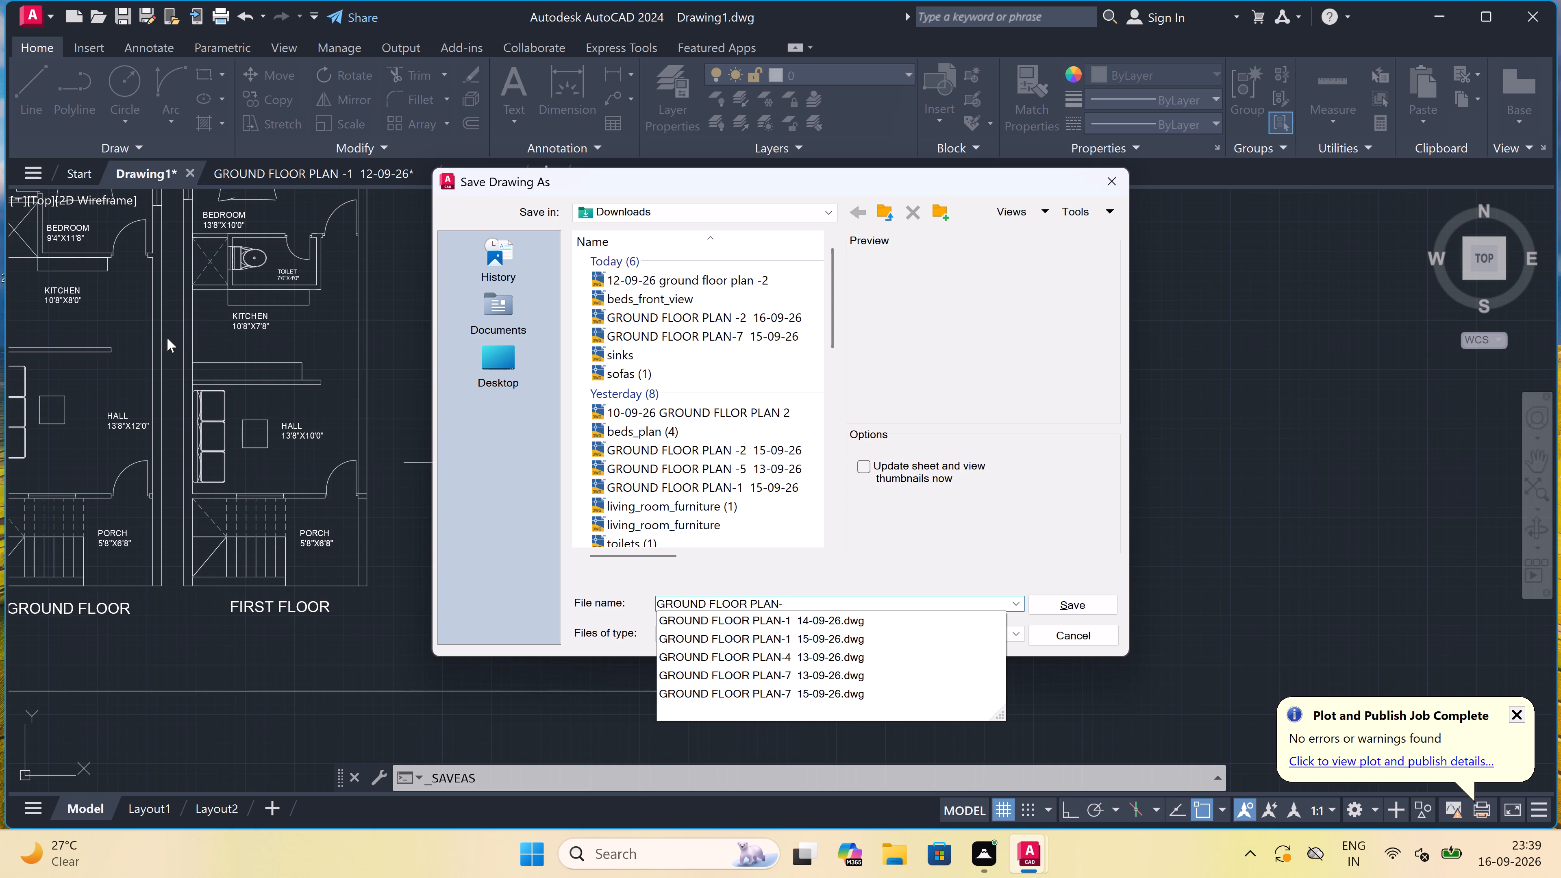
text(7 1)
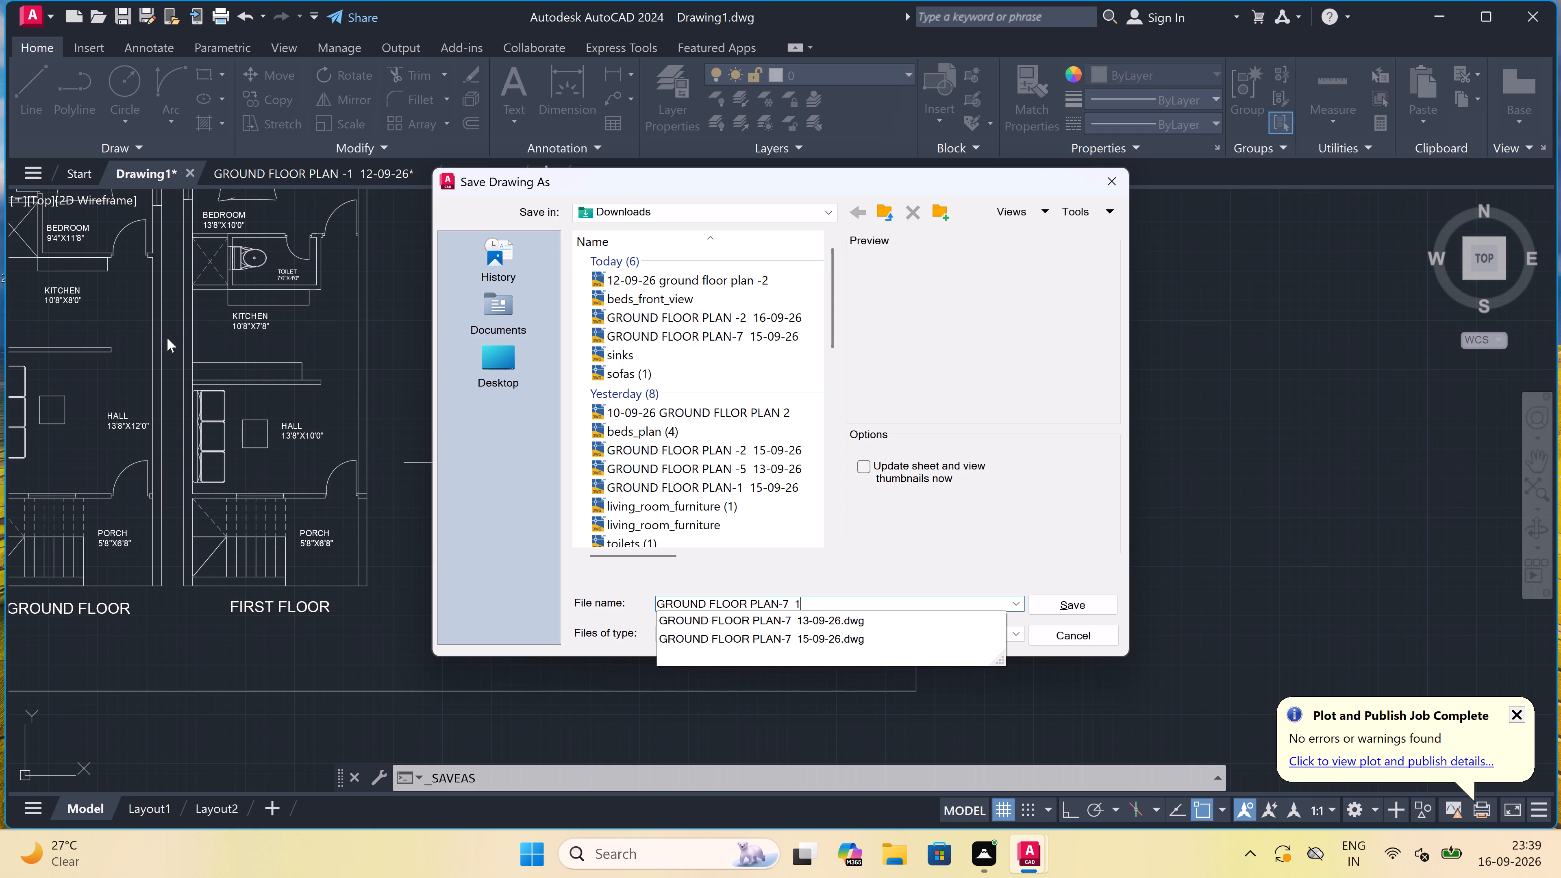
text(6-09)
key(space)
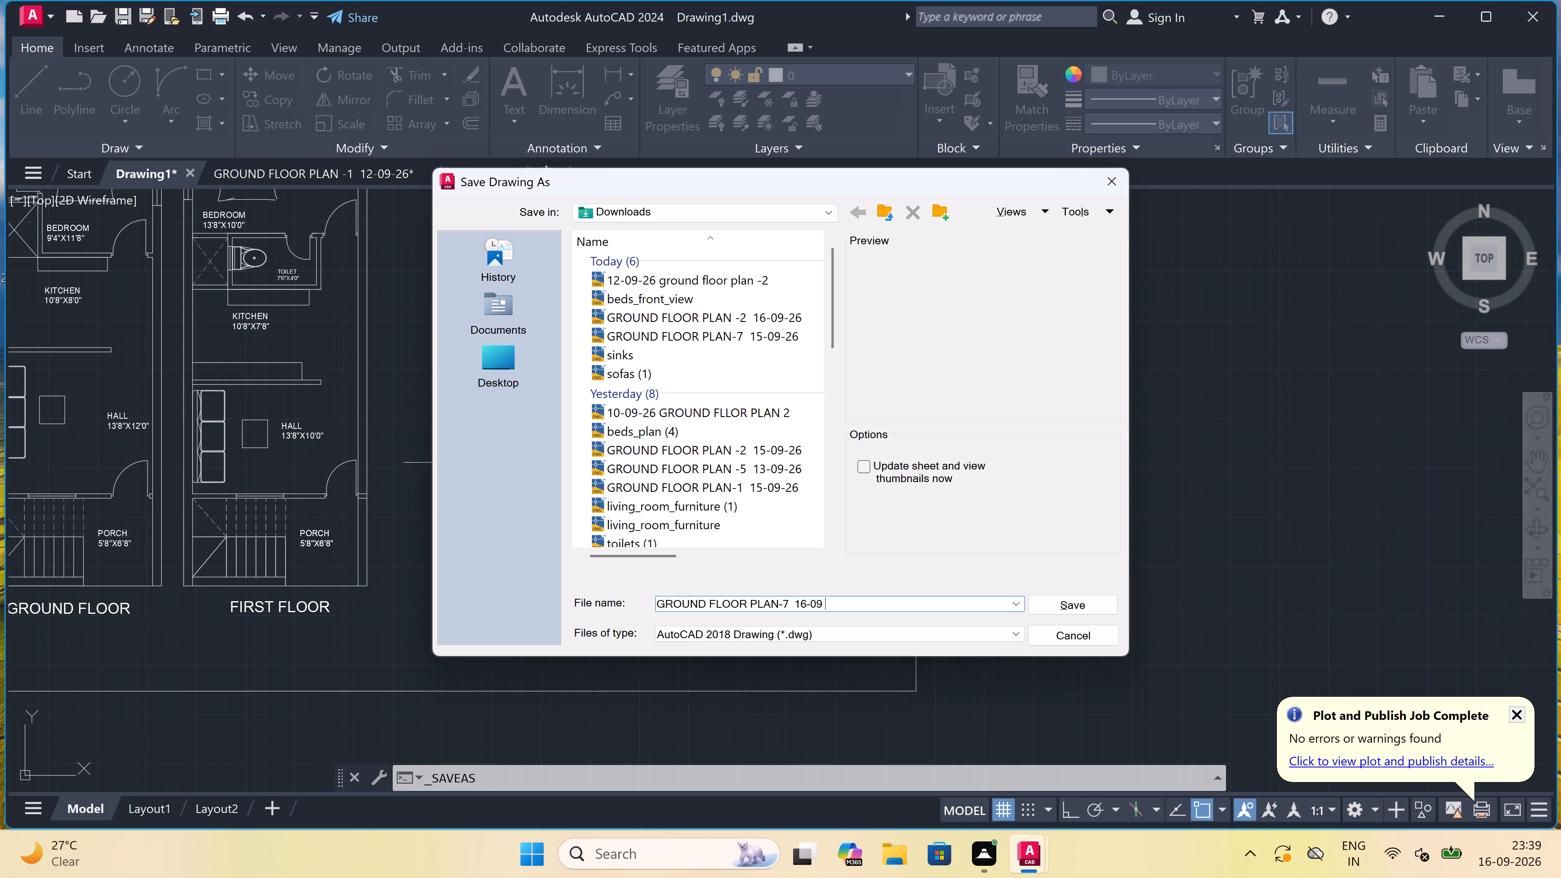
key(BackSpace)
key(minus)
text(26)
click(1049, 602)
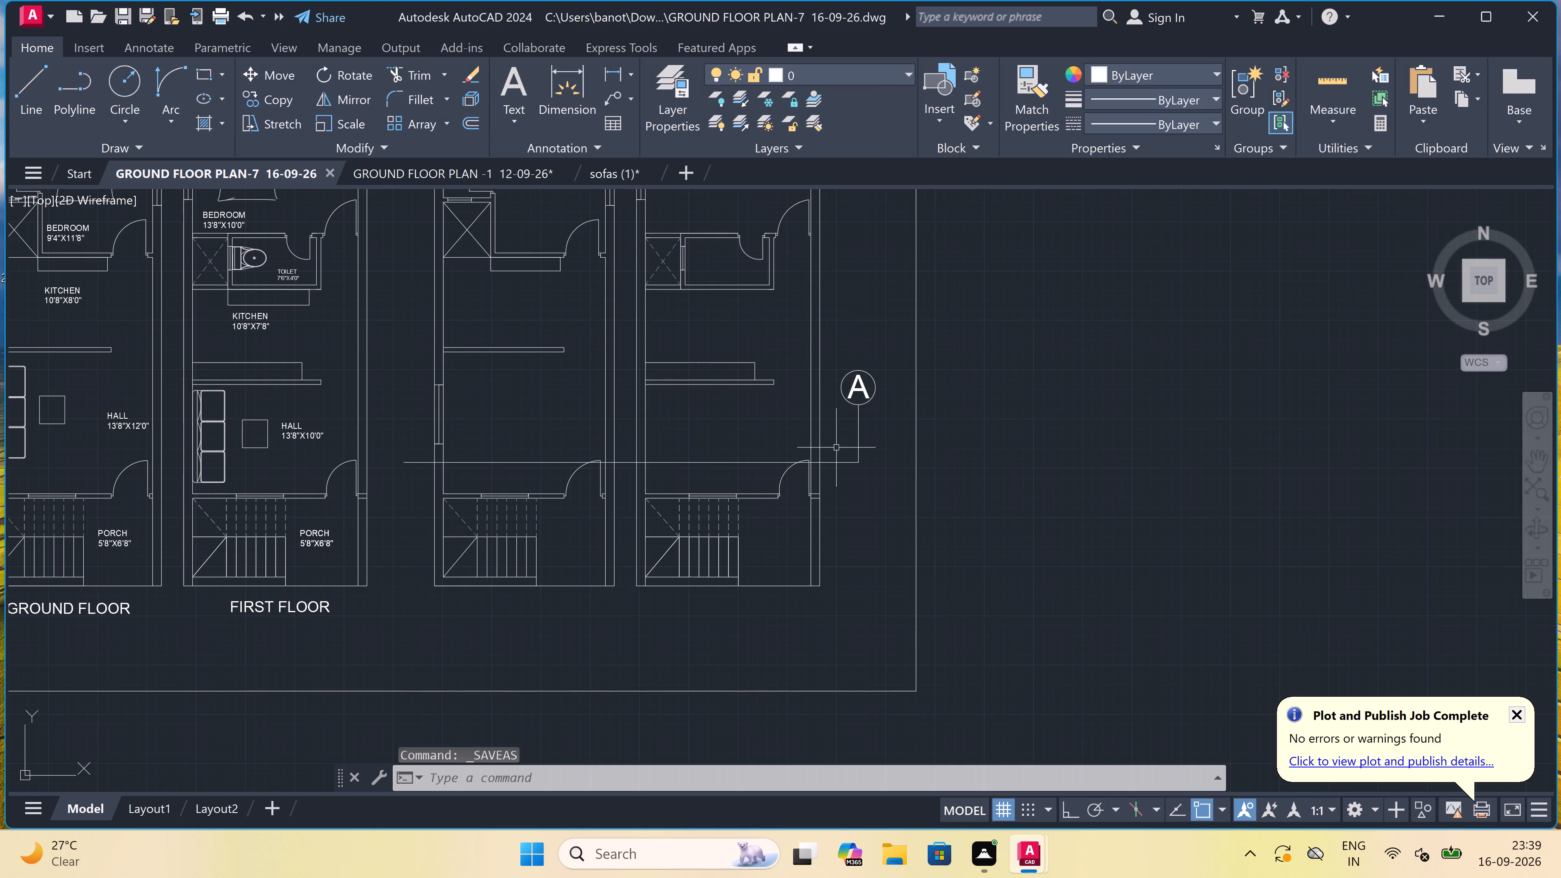
Exit AutoCAD, saving the changes to the open GROUND FLOOR PLAN -1 12-09-26 drawing.
click(1544, 11)
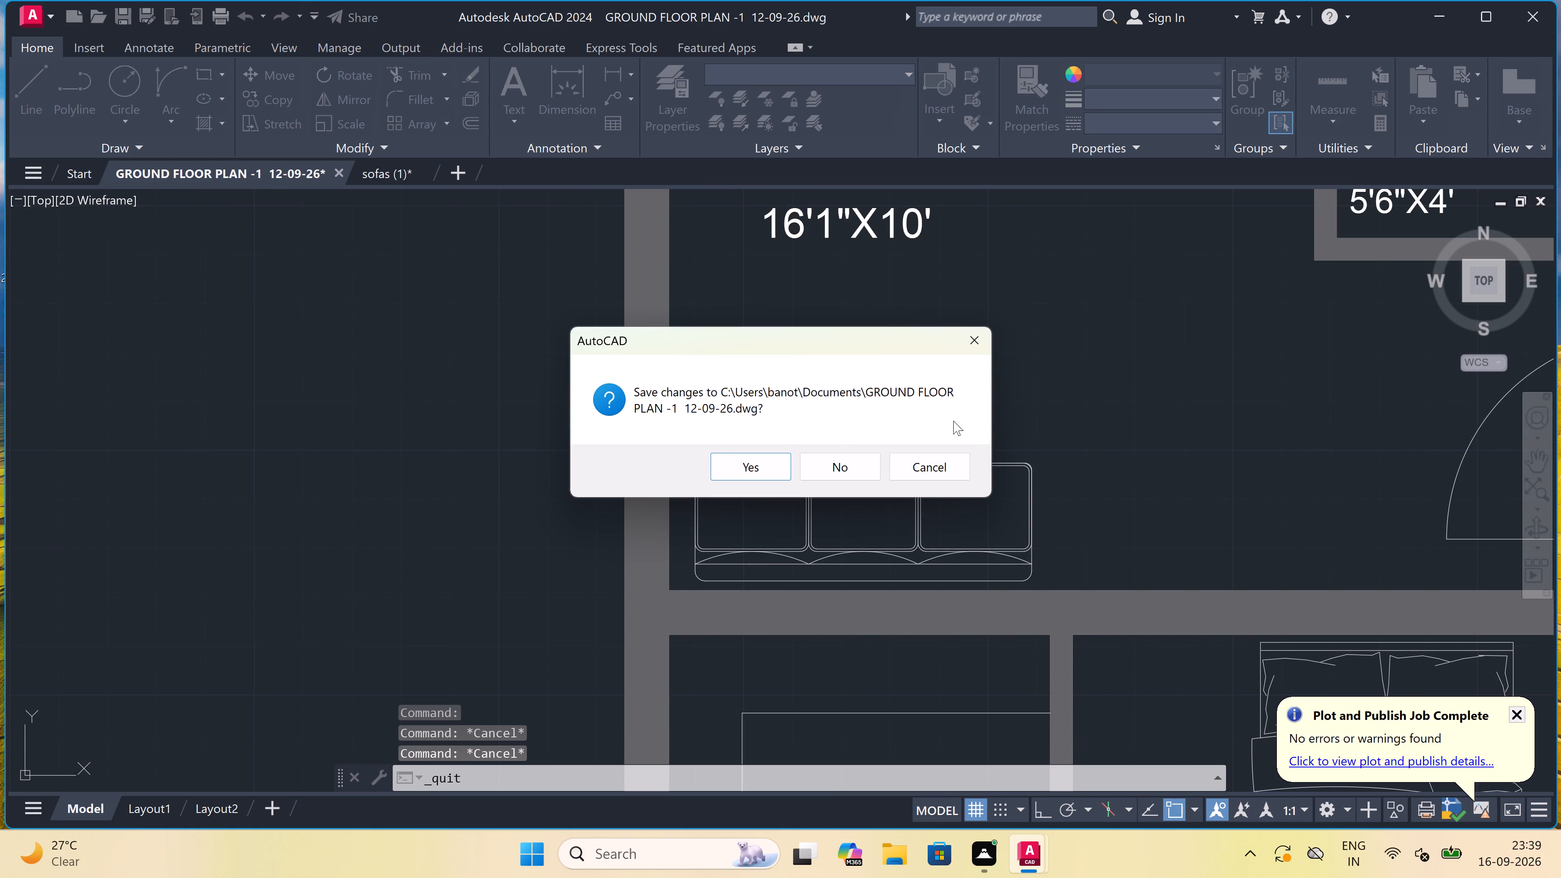
double_click(735, 467)
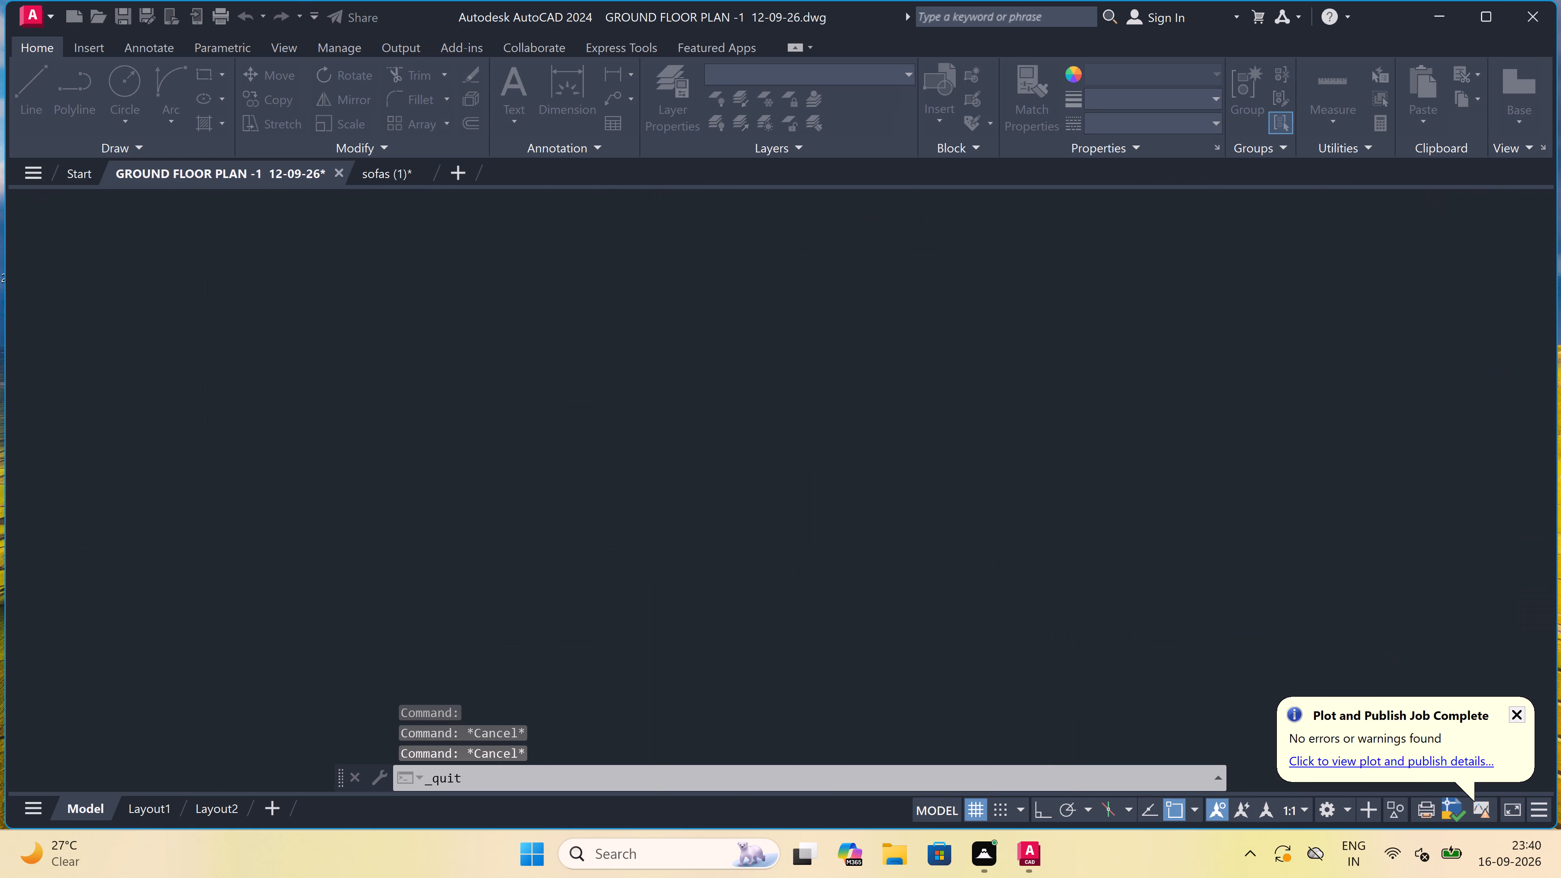
click(732, 465)
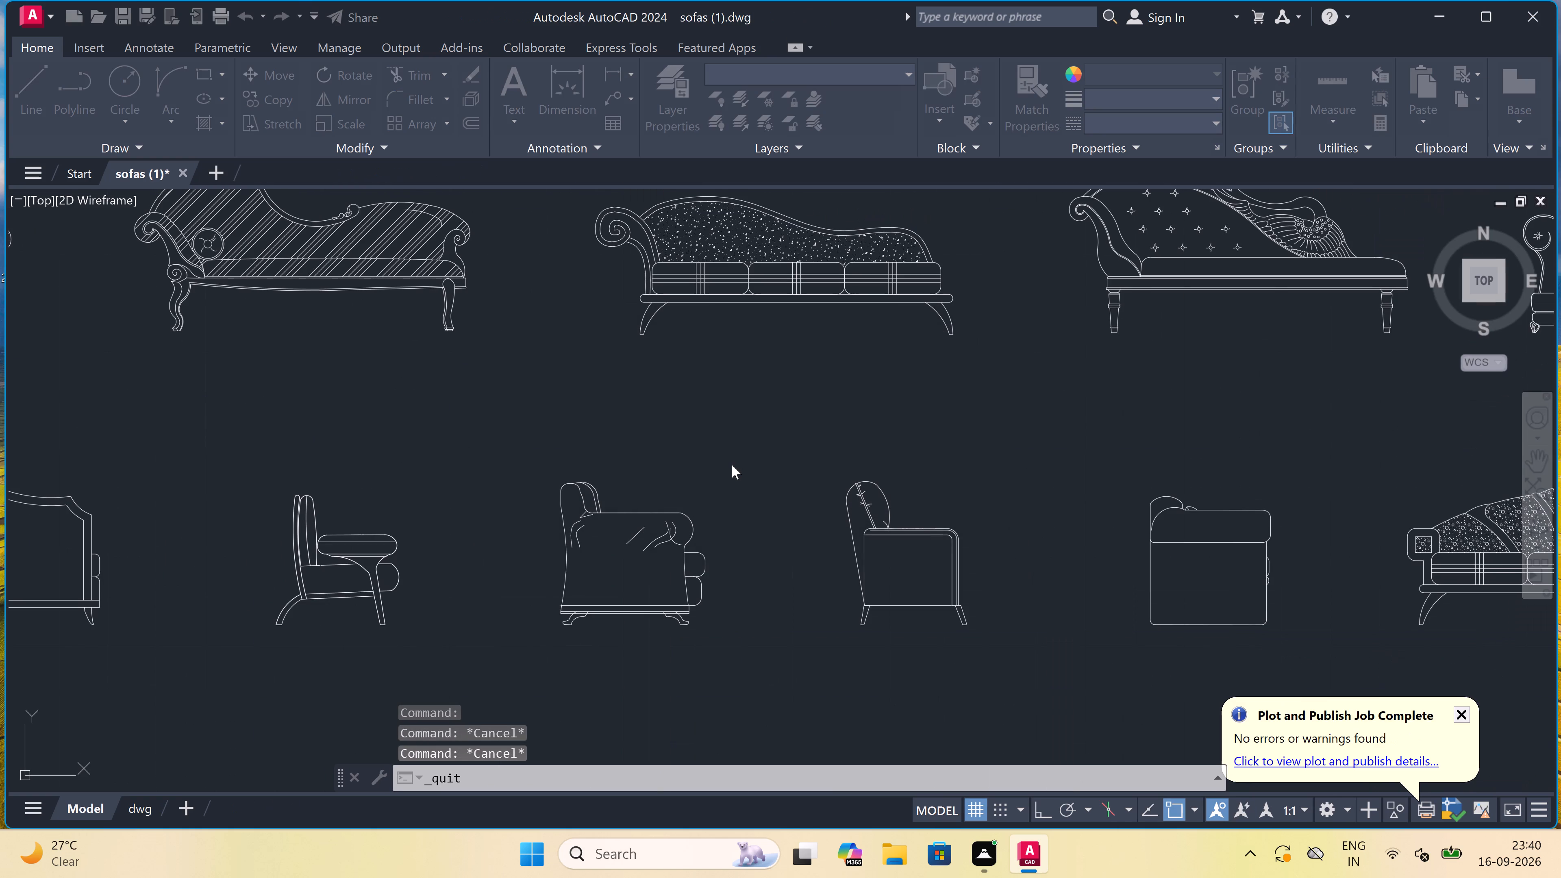